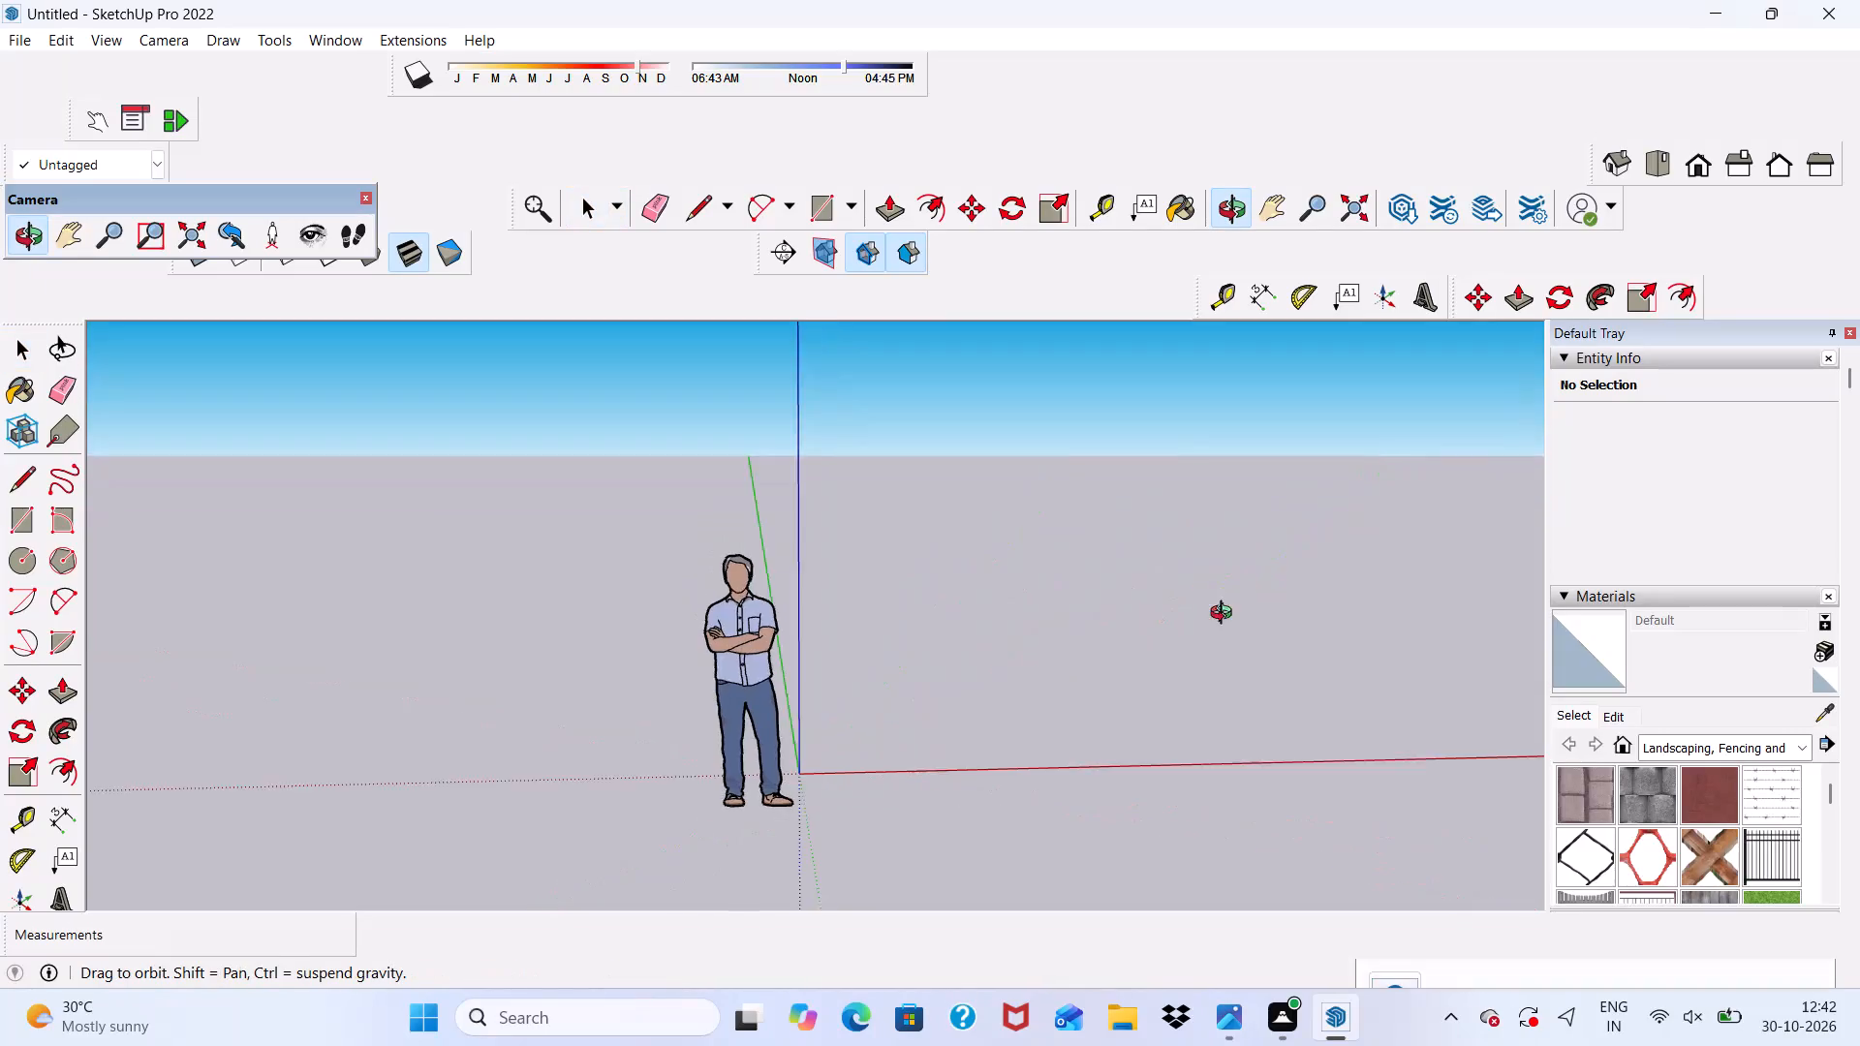
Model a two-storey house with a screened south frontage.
Draw a 40' by 40' rectangle on the ground plane, away from the origin and the figure.
scroll(1168, 550, up, 5)
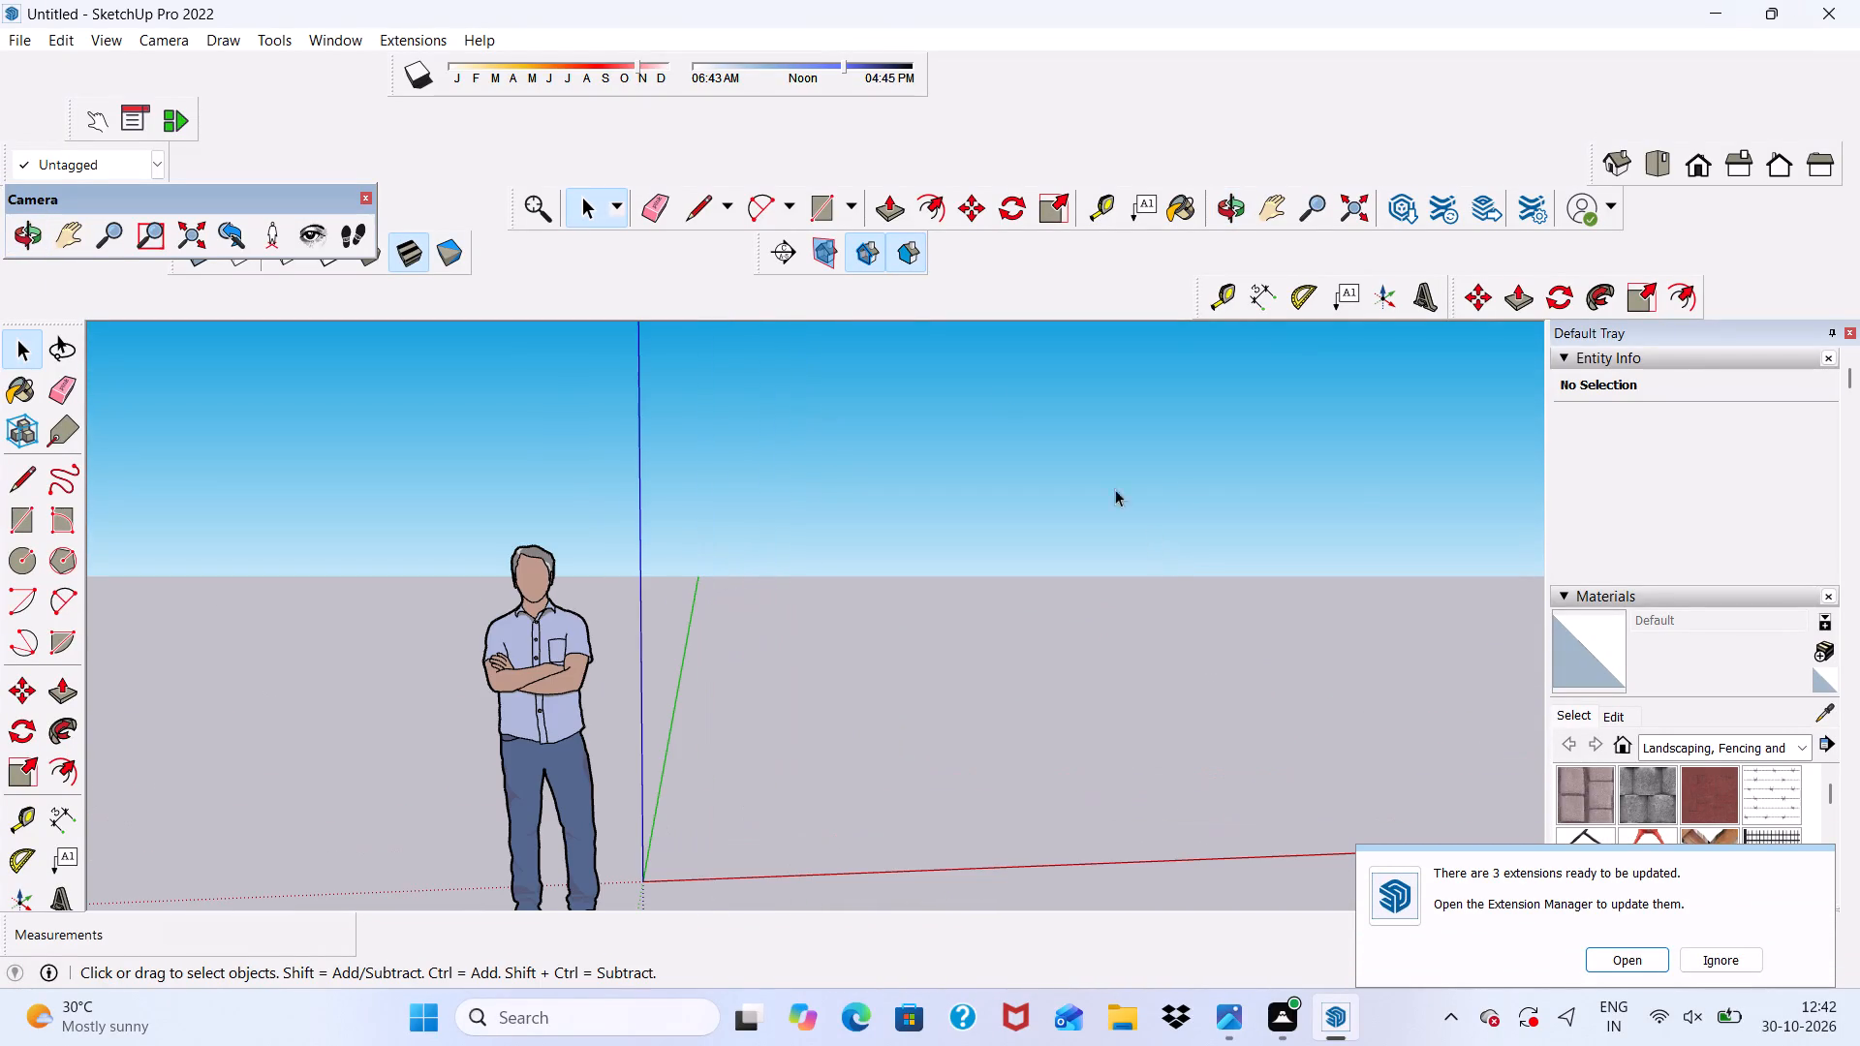
click(811, 214)
scroll(770, 369, down, 6)
scroll(1009, 572, up, 6)
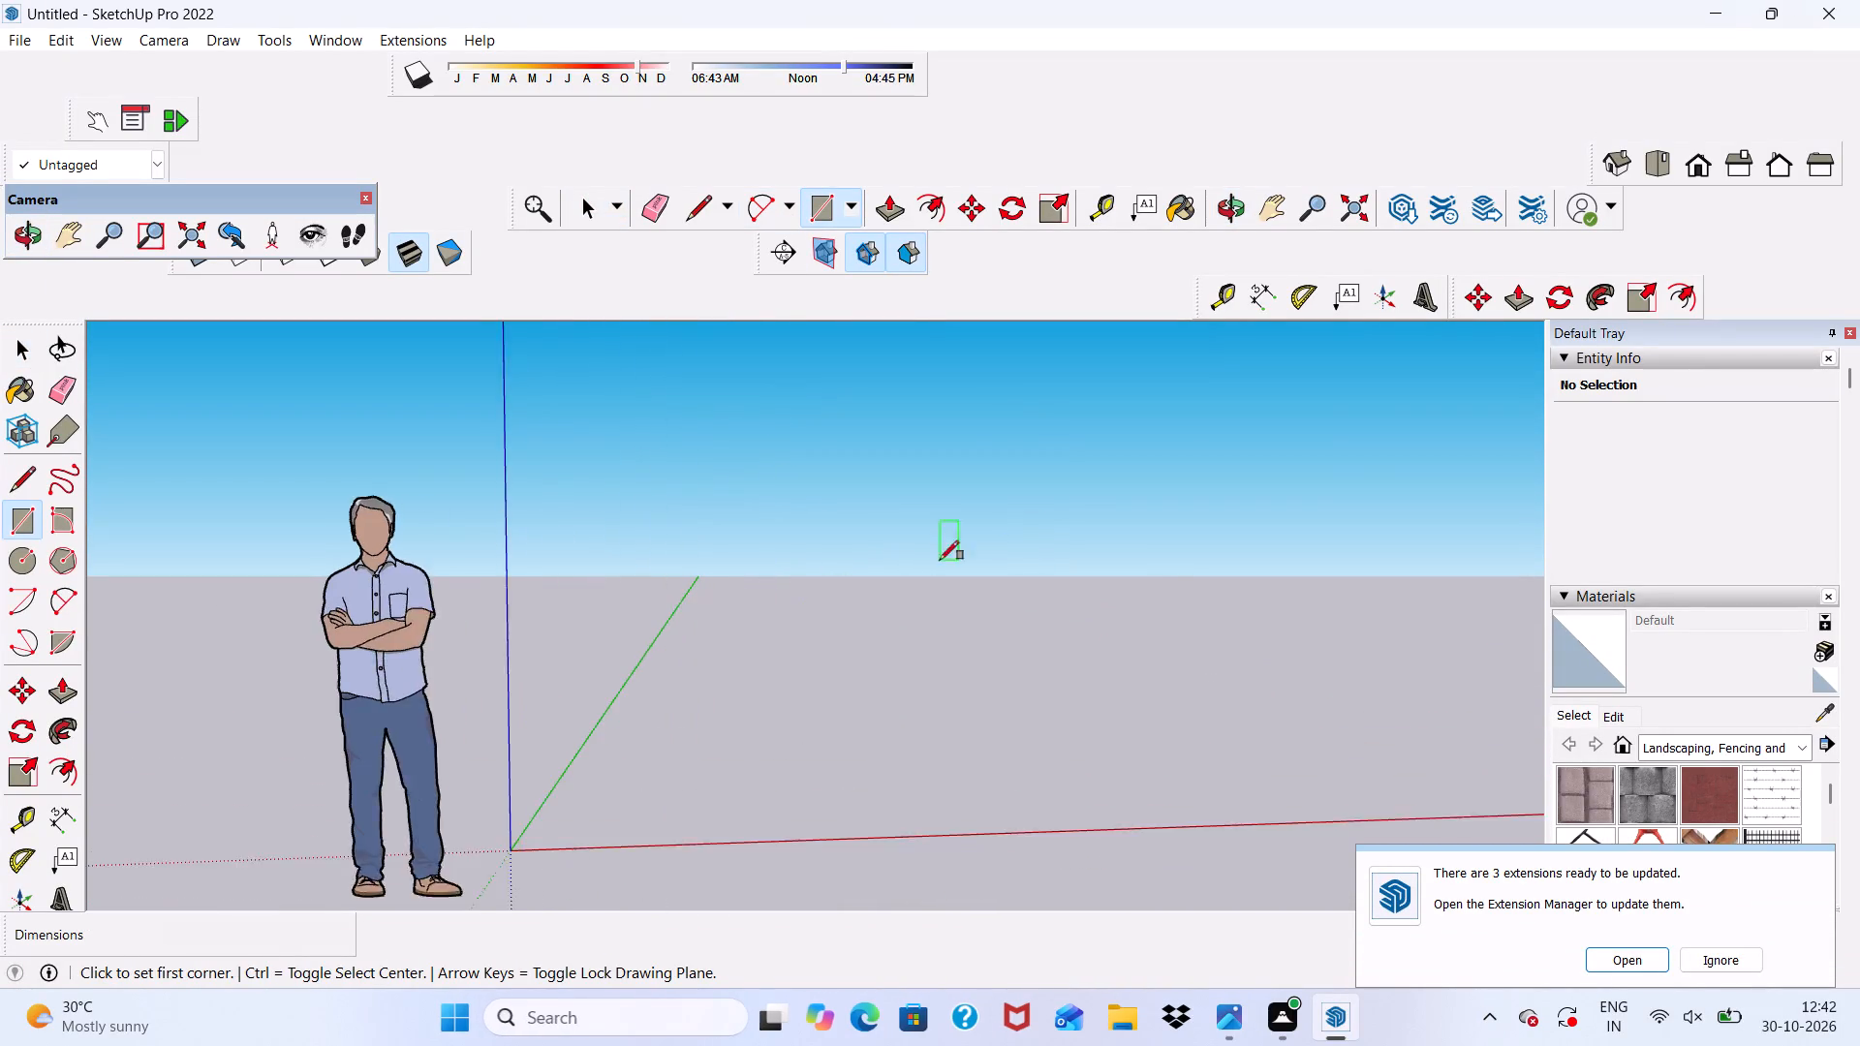
scroll(803, 641, down, 2)
scroll(1030, 577, up, 5)
middle_drag(1030, 571, 1042, 693)
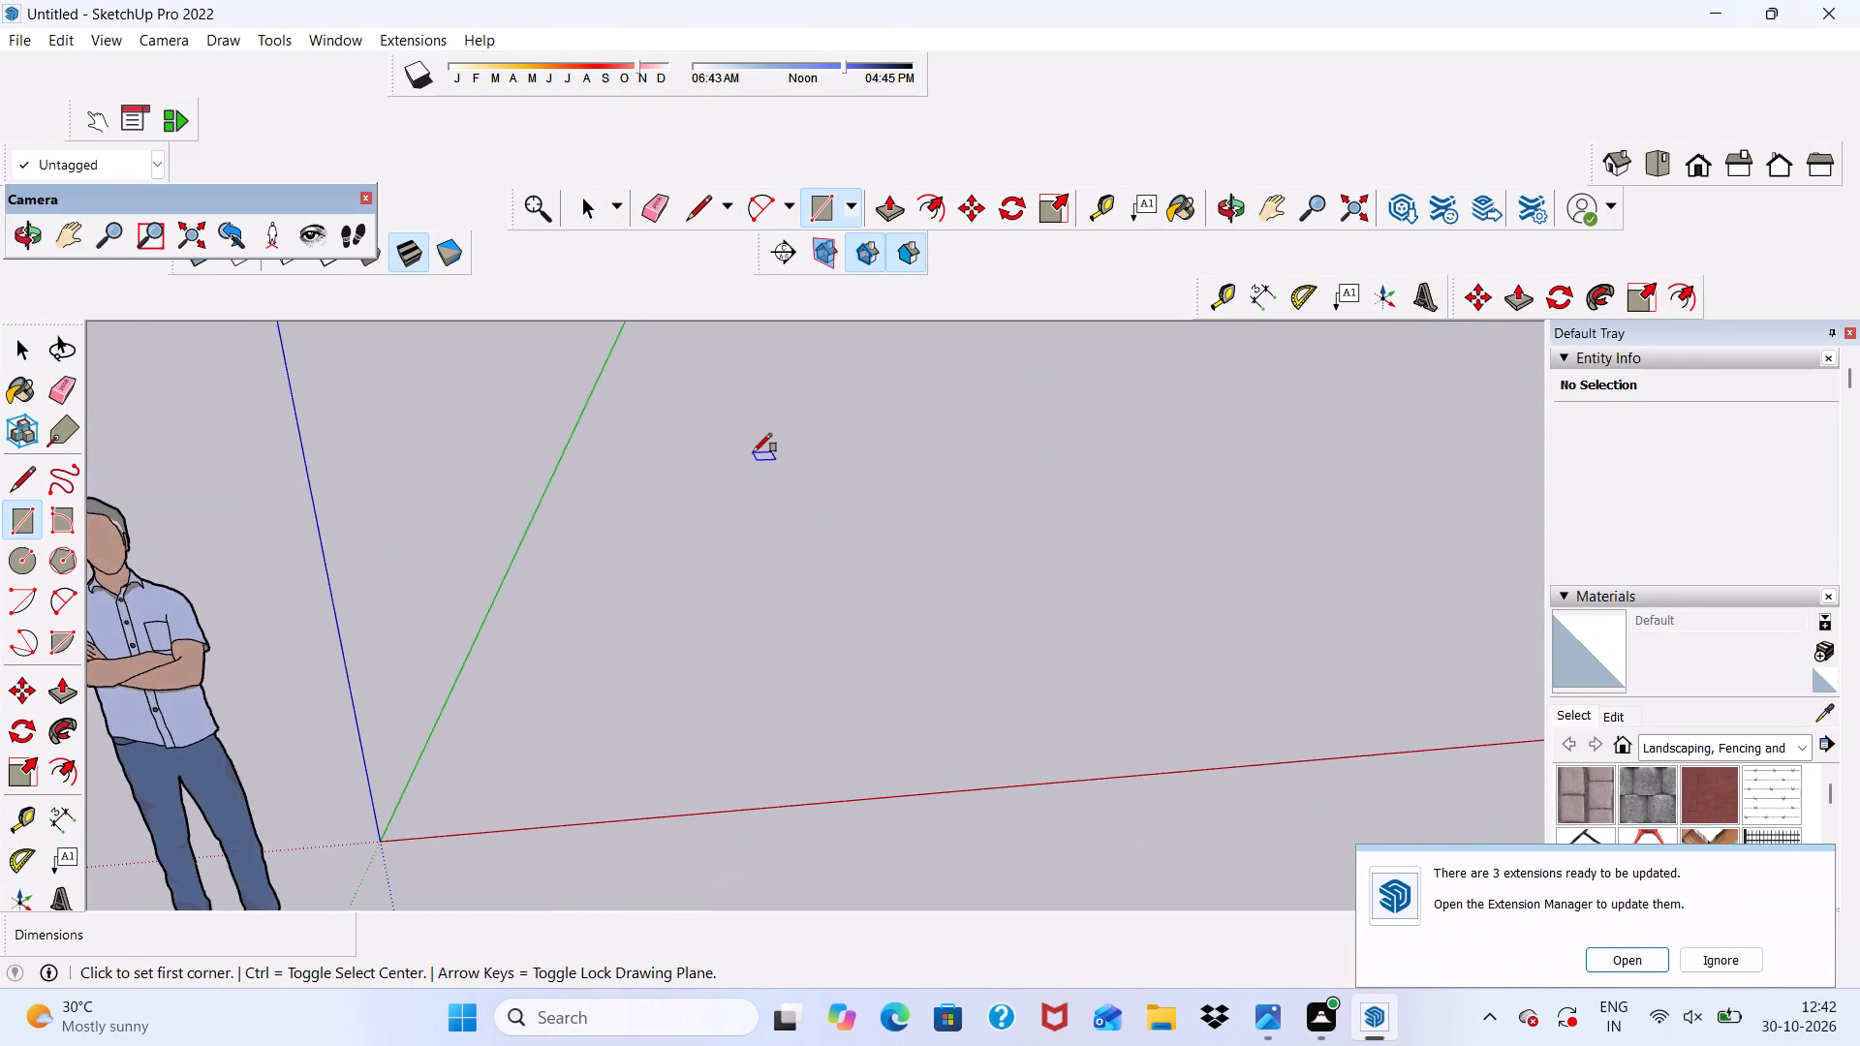
scroll(749, 443, up, 4)
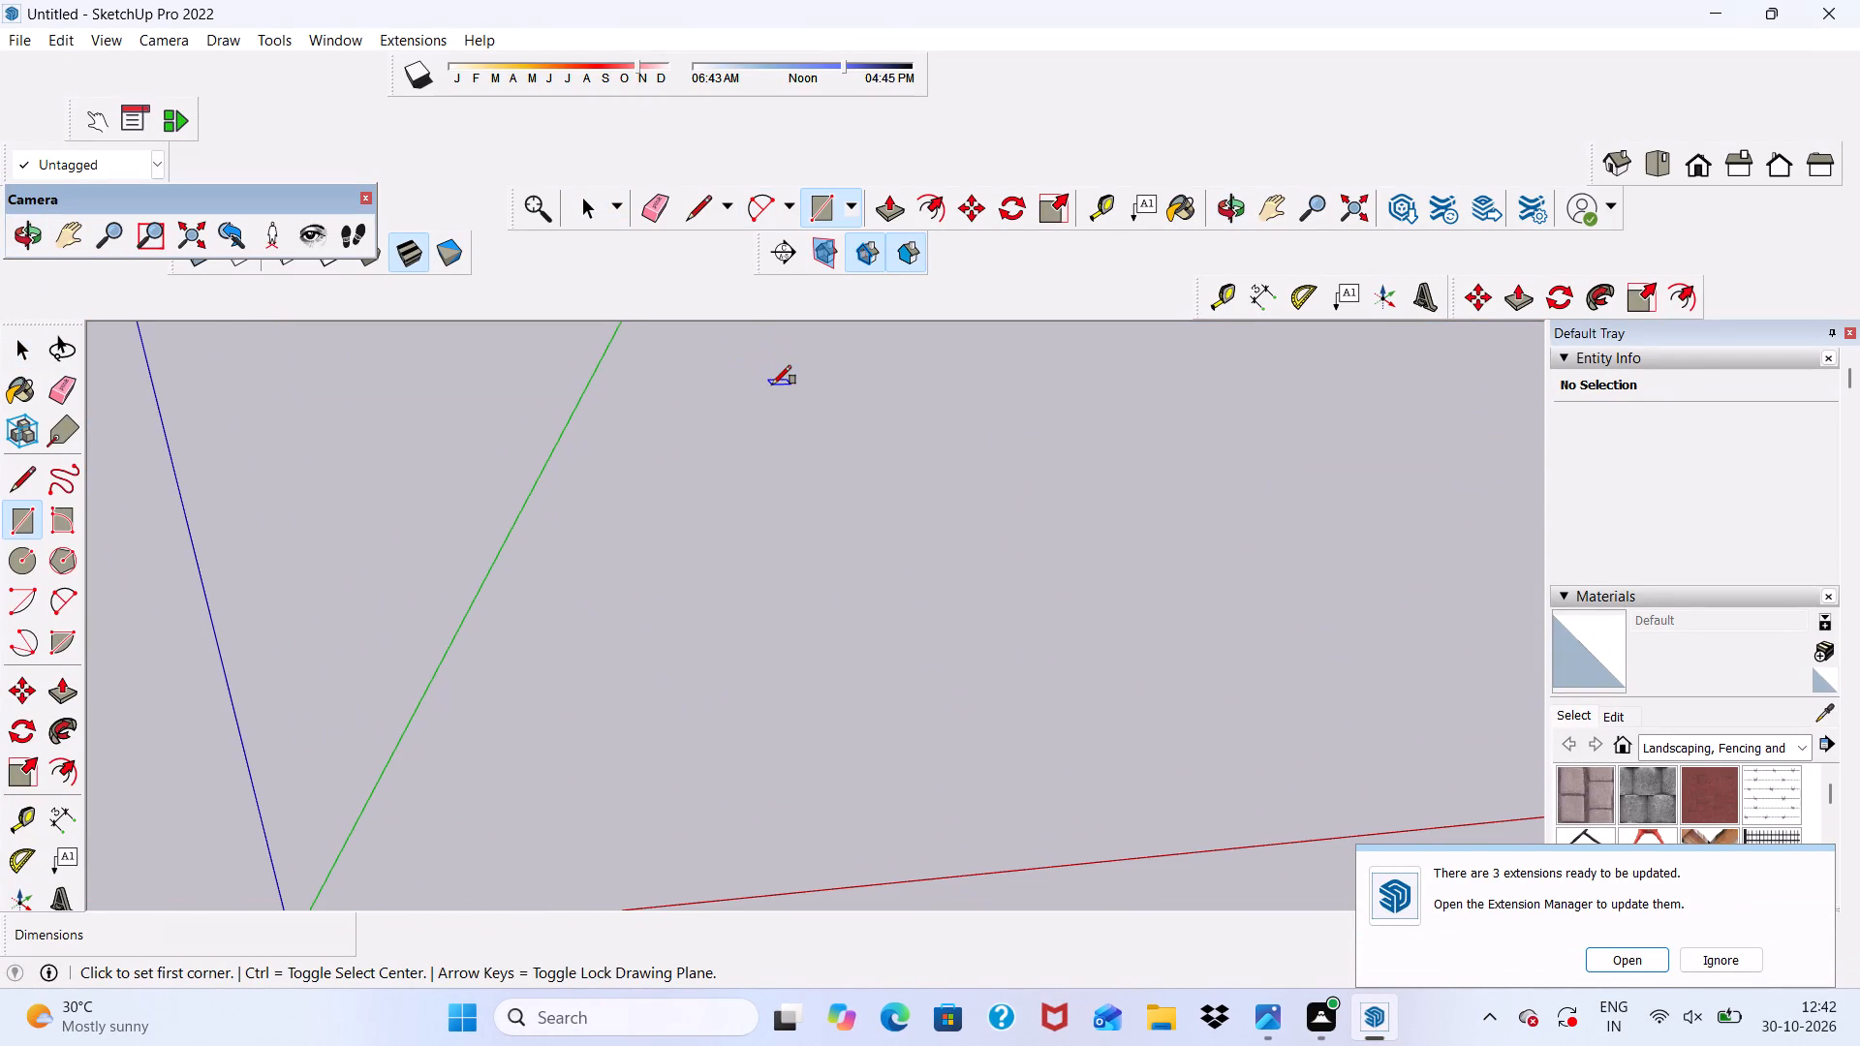
click(772, 385)
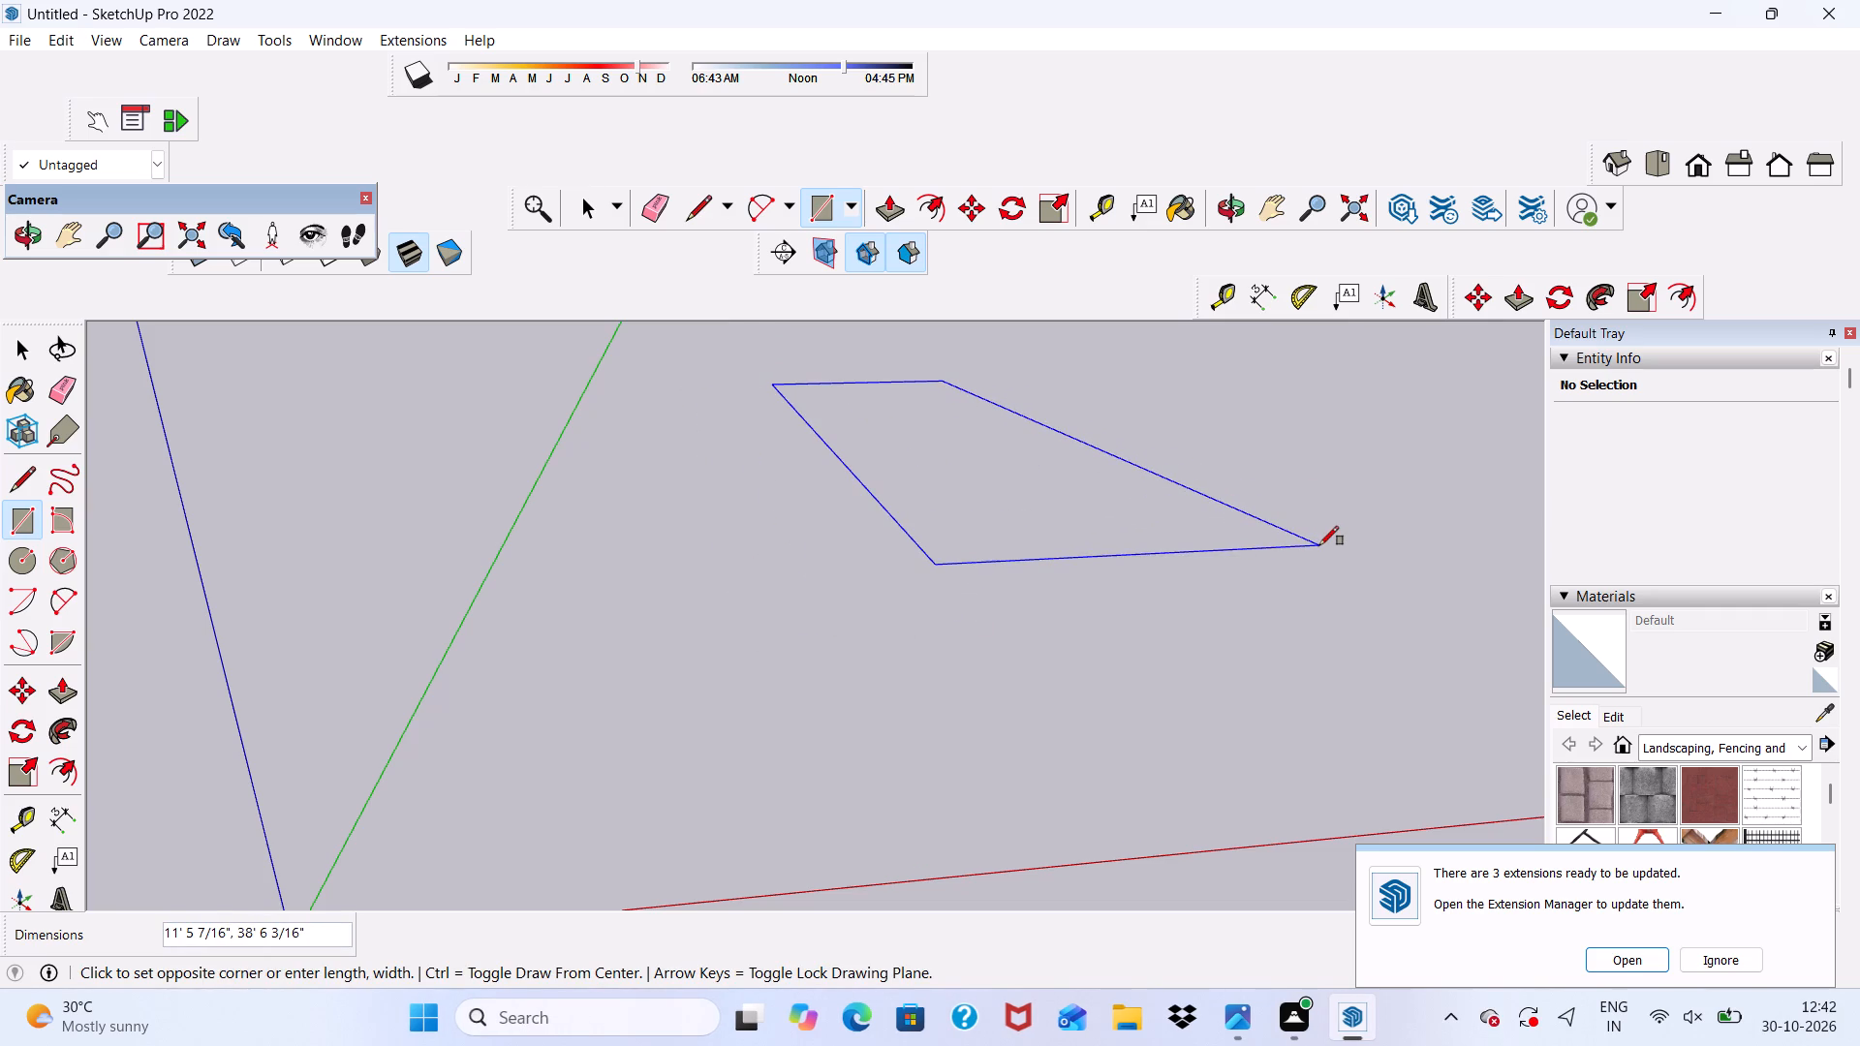
text(40',40)
key(apostrophe)
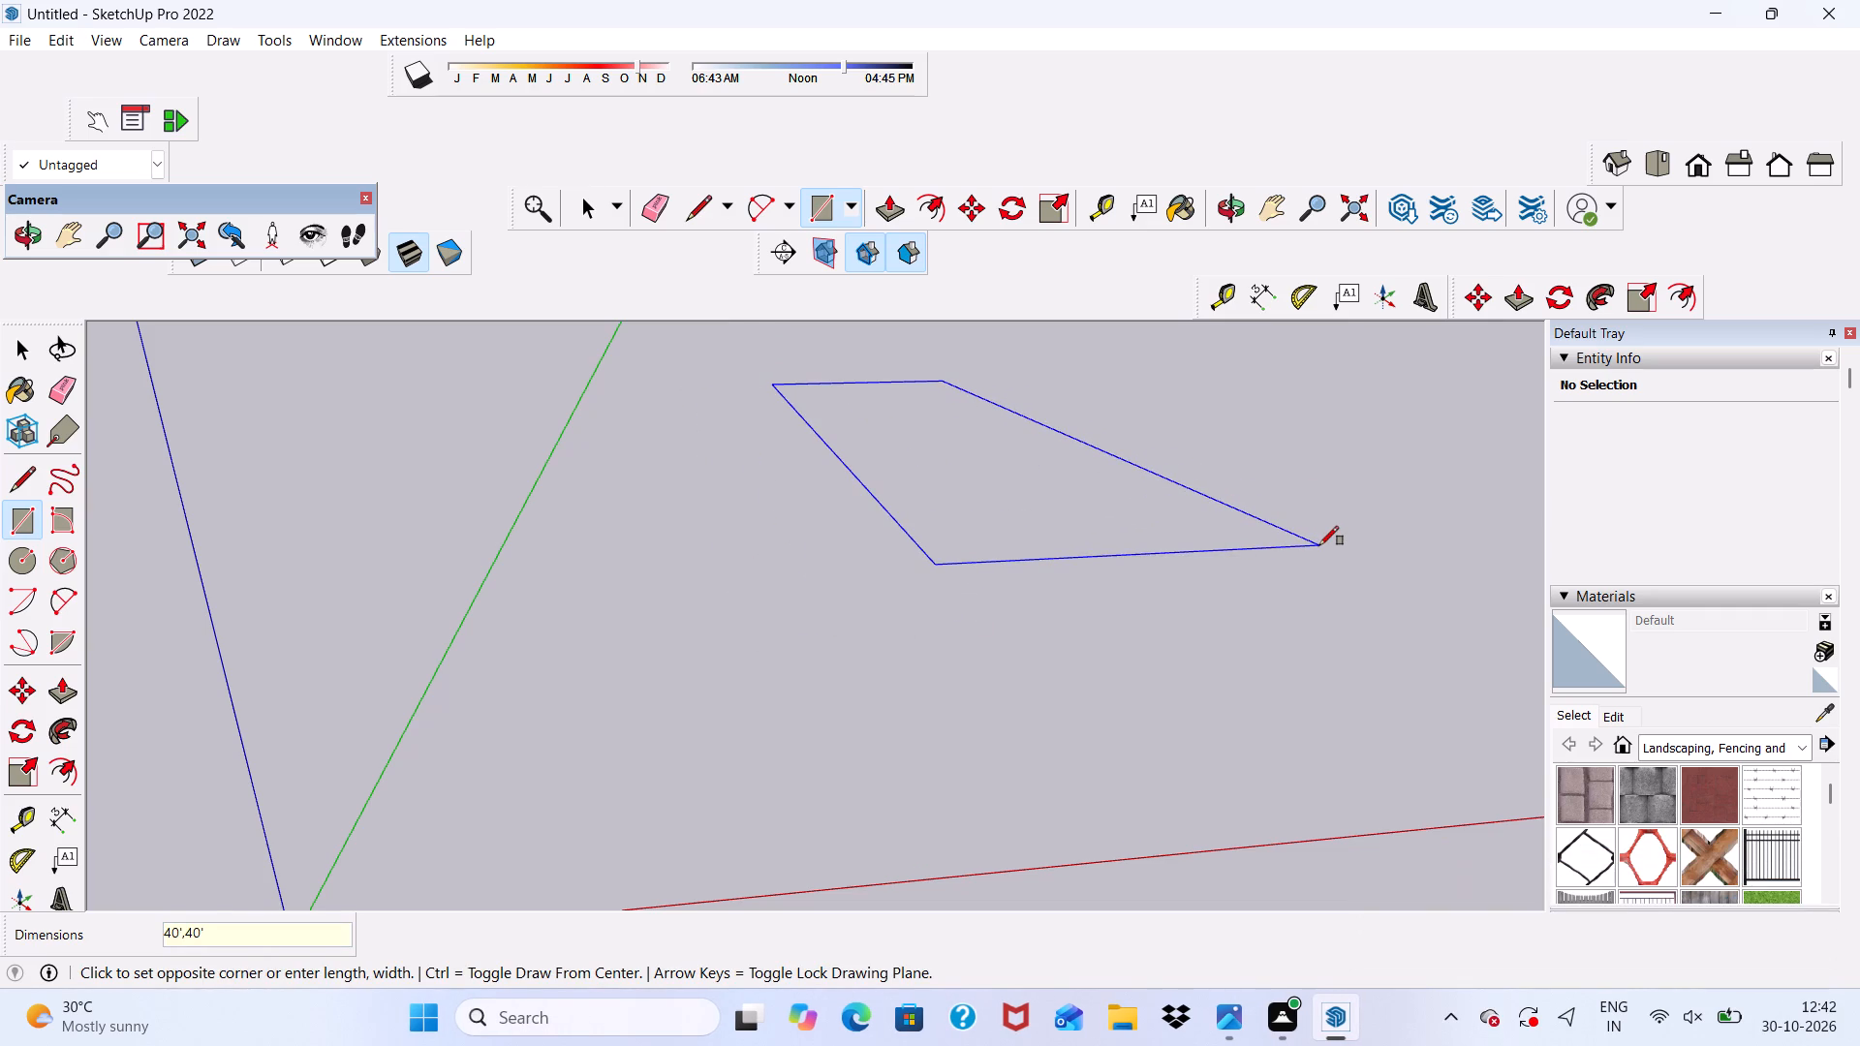
key(Return)
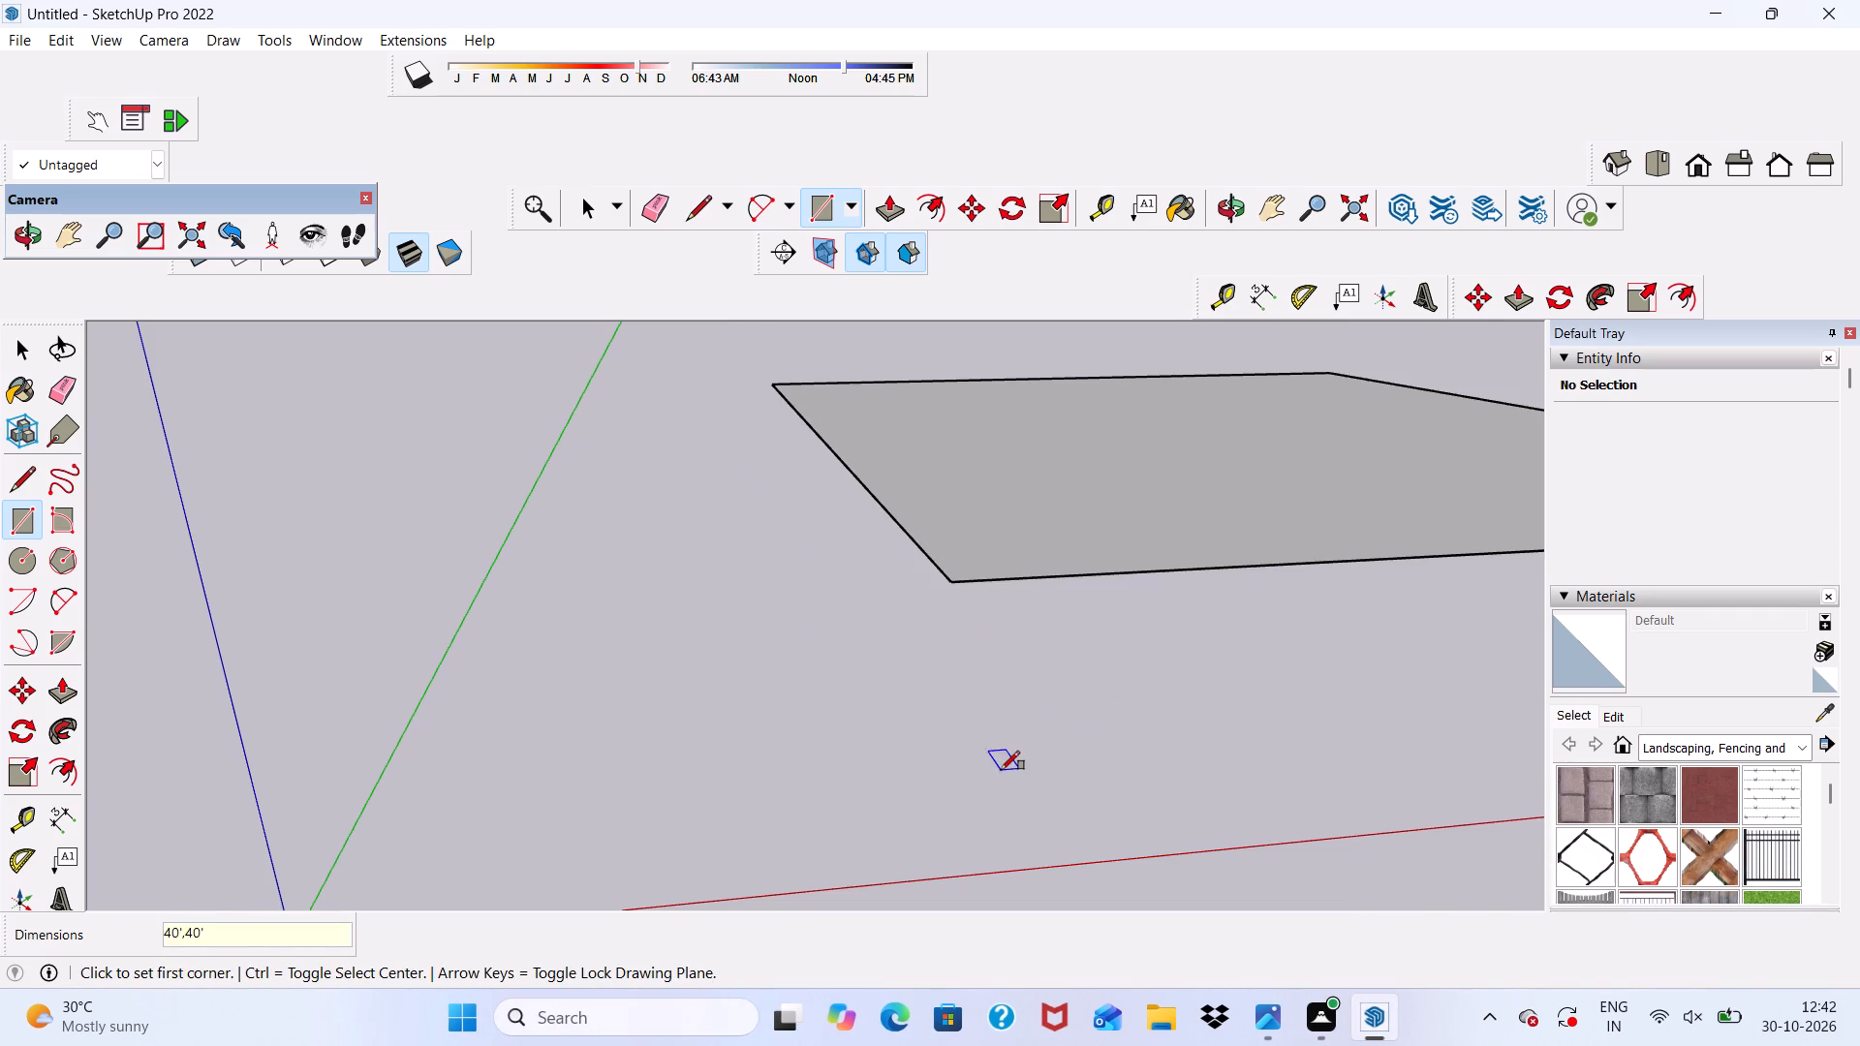
key(space)
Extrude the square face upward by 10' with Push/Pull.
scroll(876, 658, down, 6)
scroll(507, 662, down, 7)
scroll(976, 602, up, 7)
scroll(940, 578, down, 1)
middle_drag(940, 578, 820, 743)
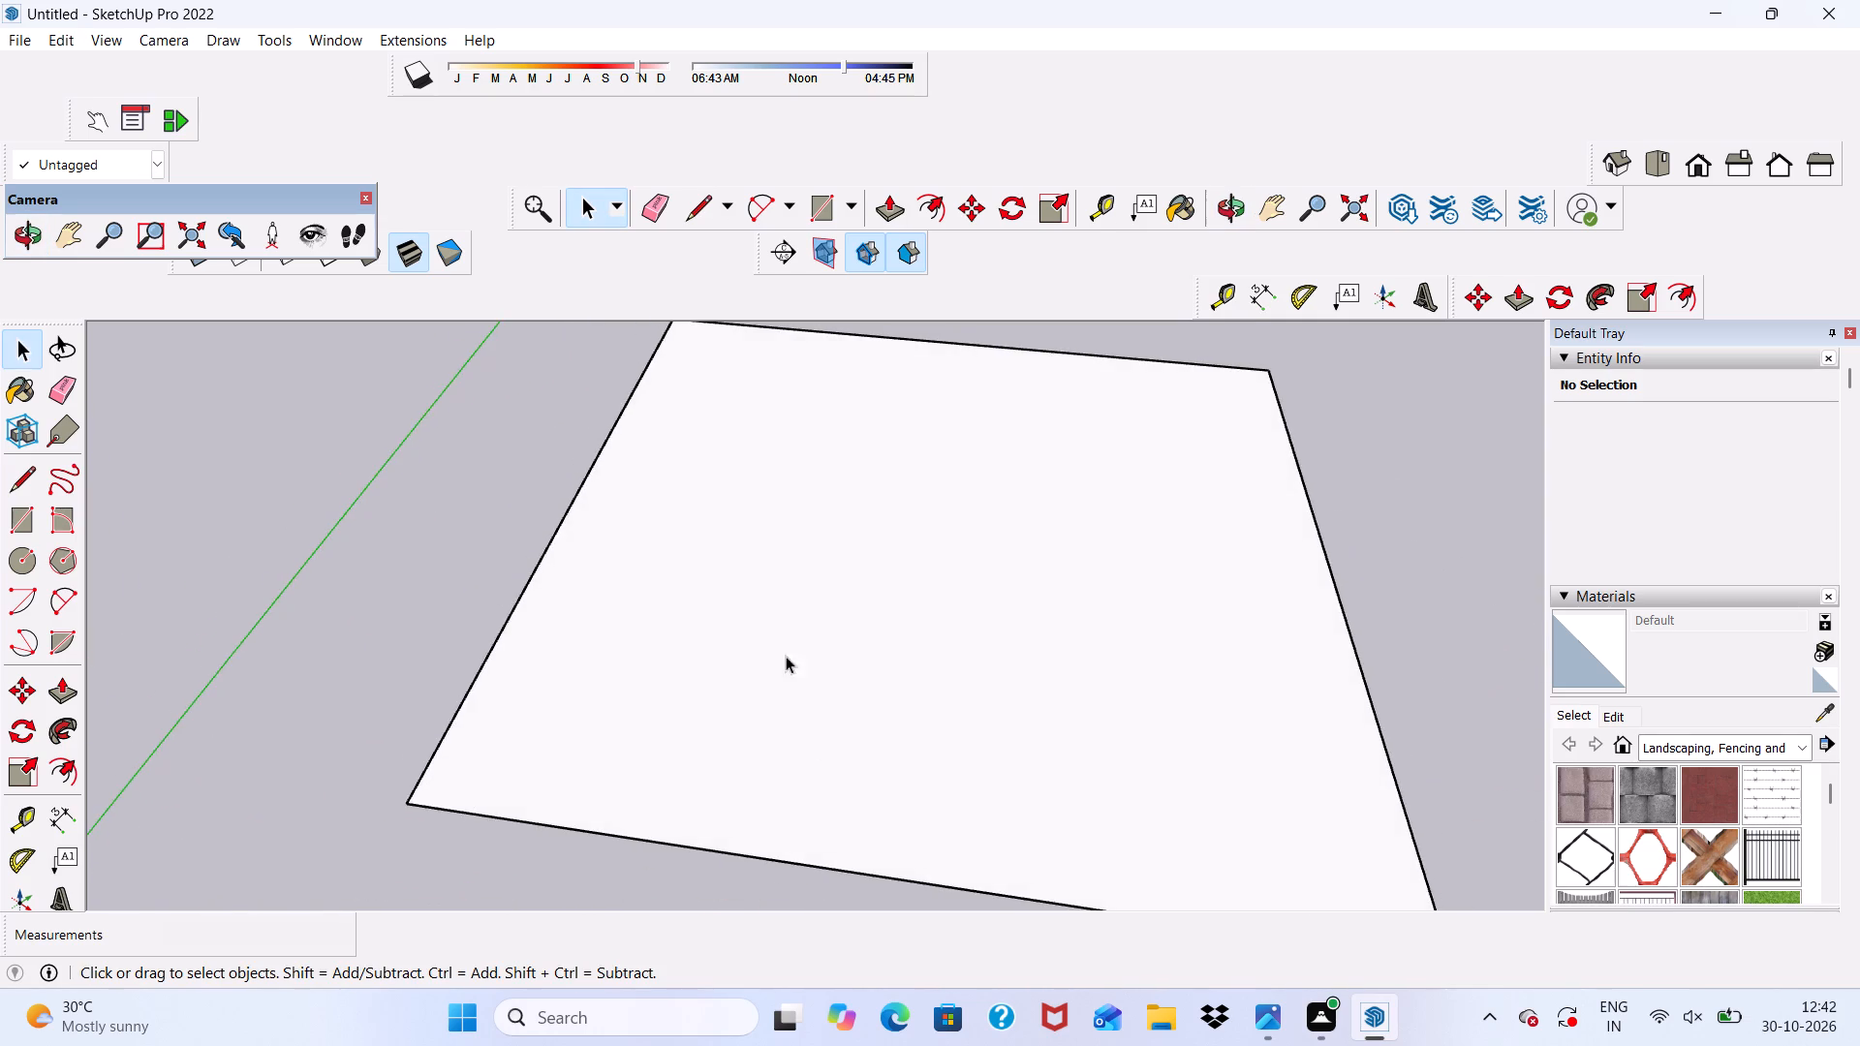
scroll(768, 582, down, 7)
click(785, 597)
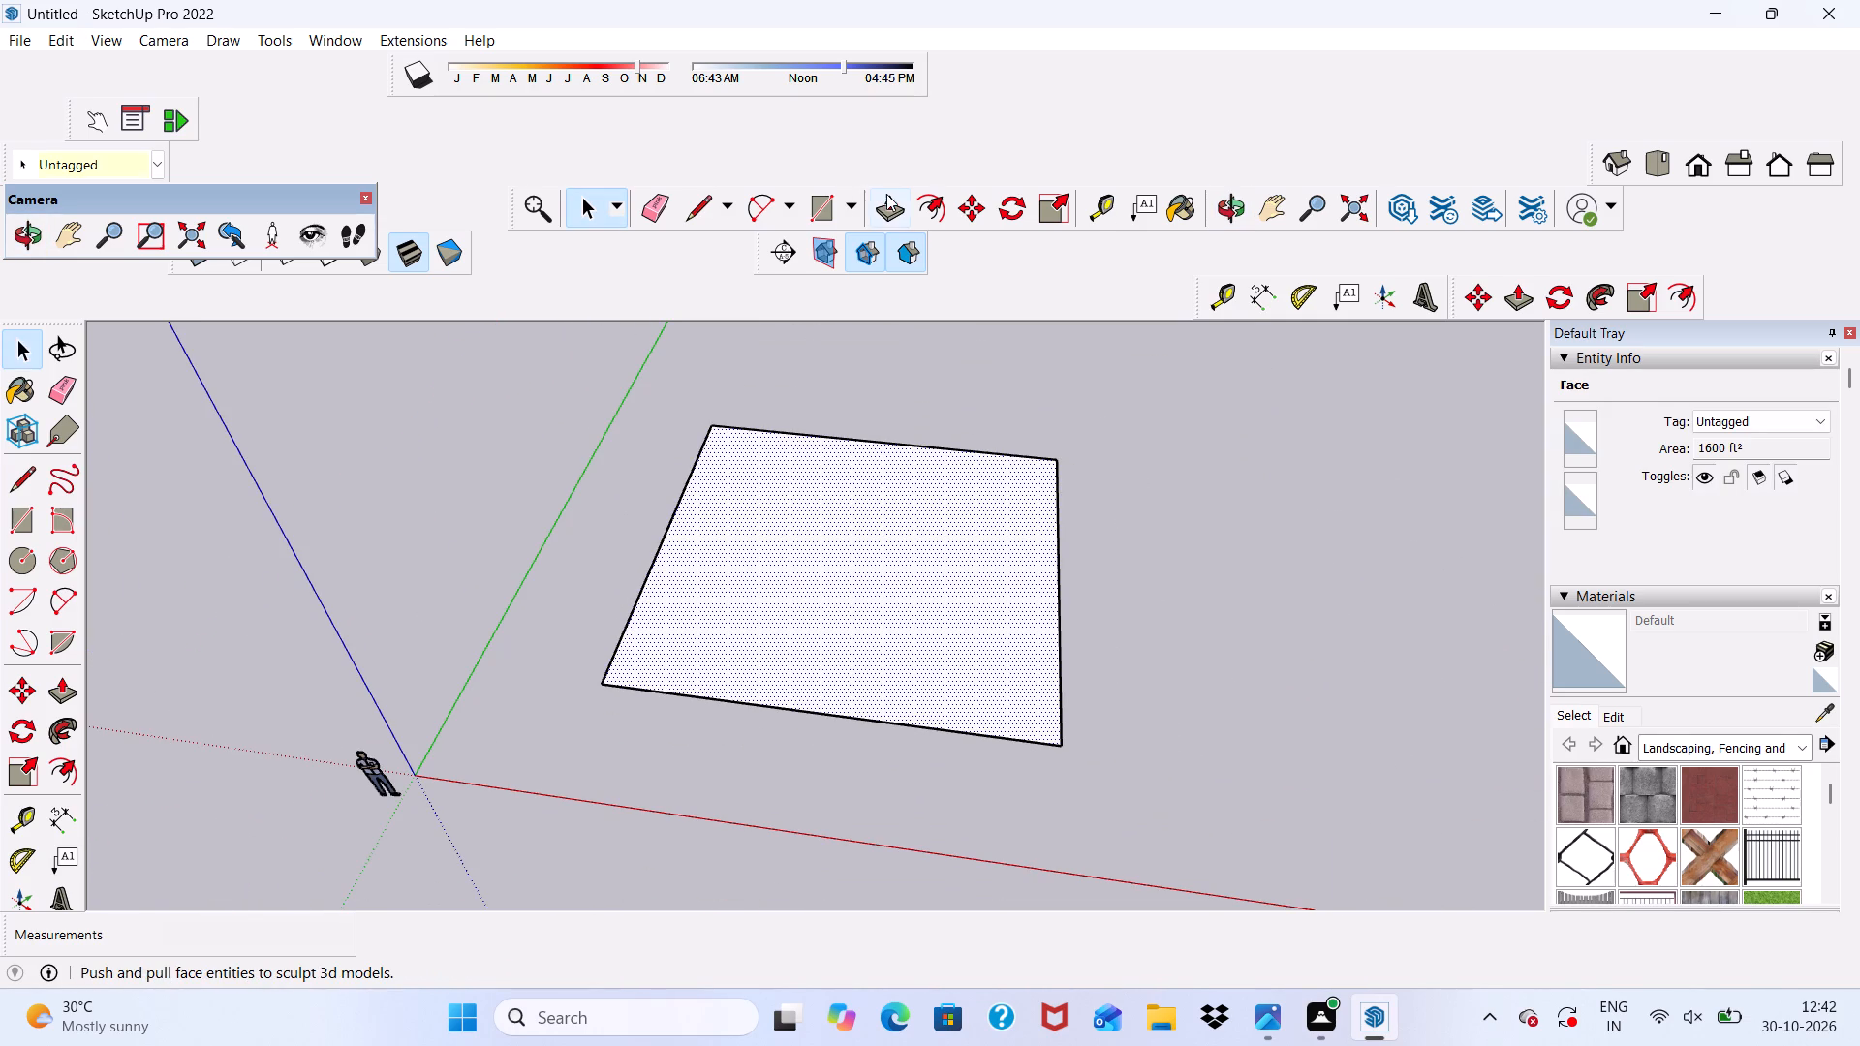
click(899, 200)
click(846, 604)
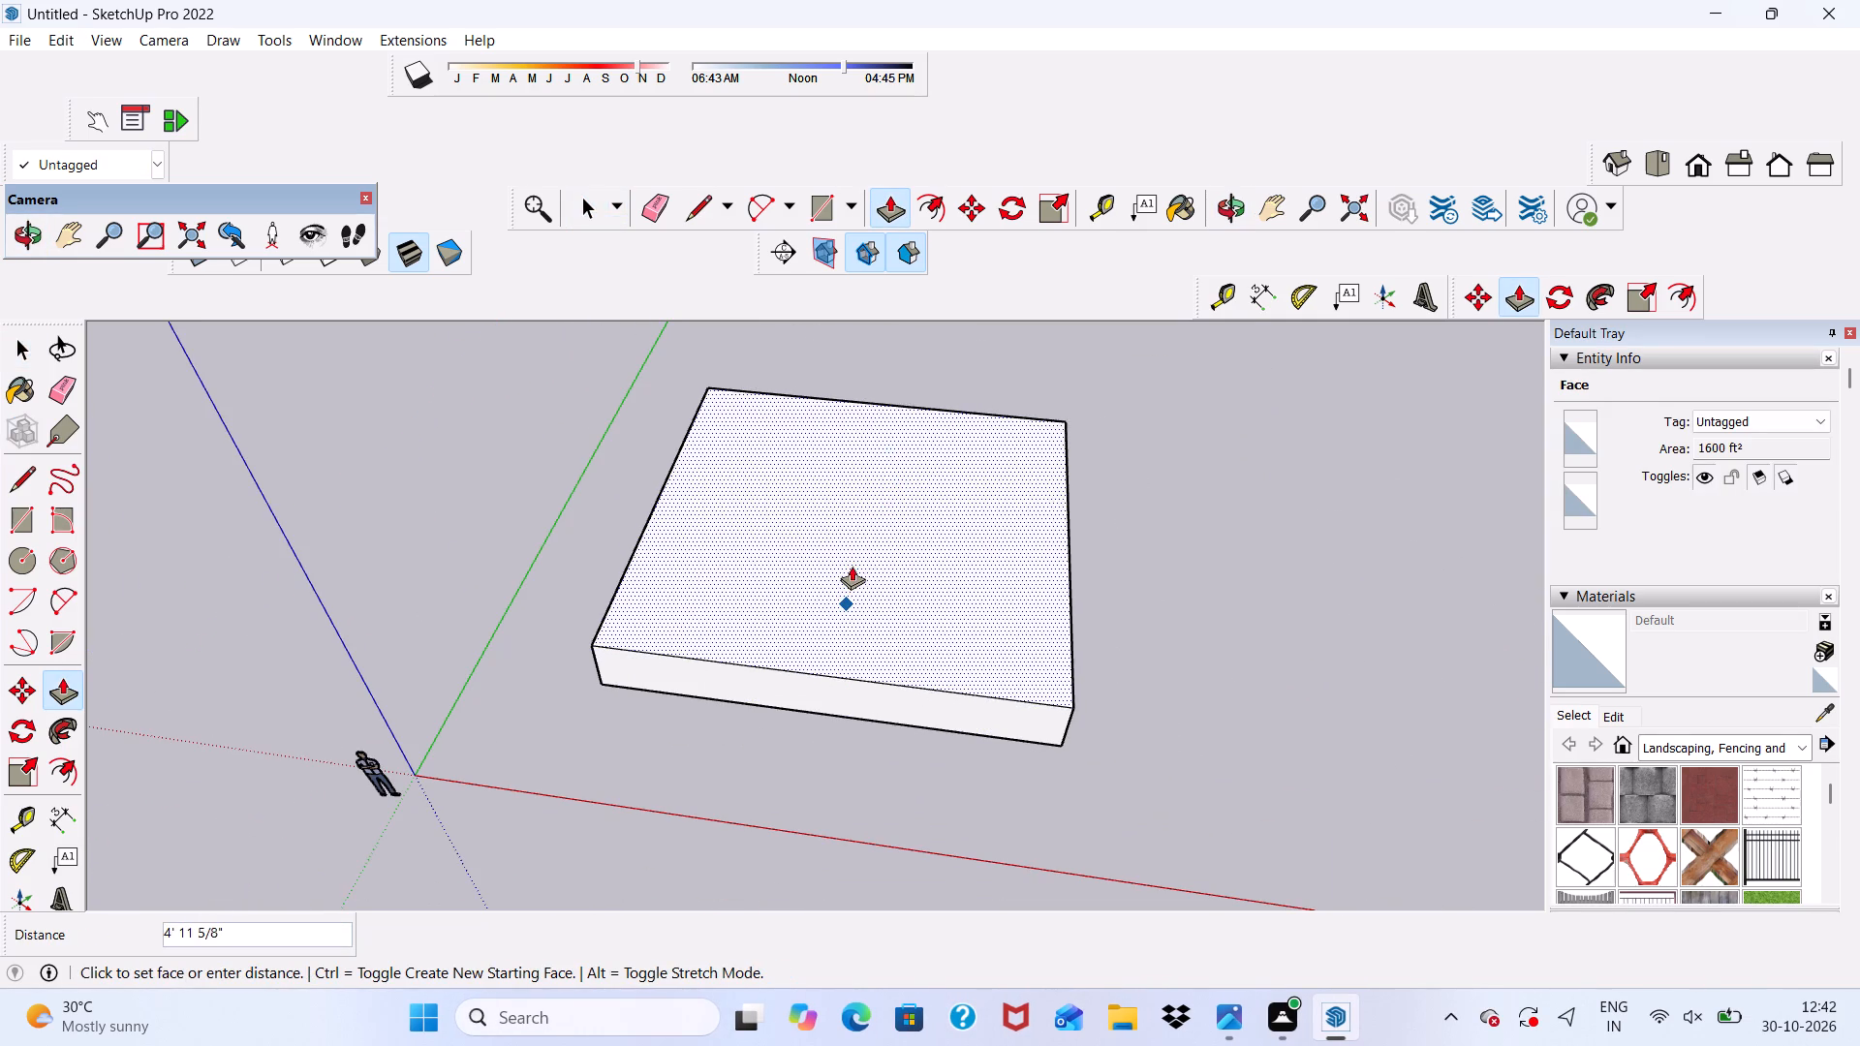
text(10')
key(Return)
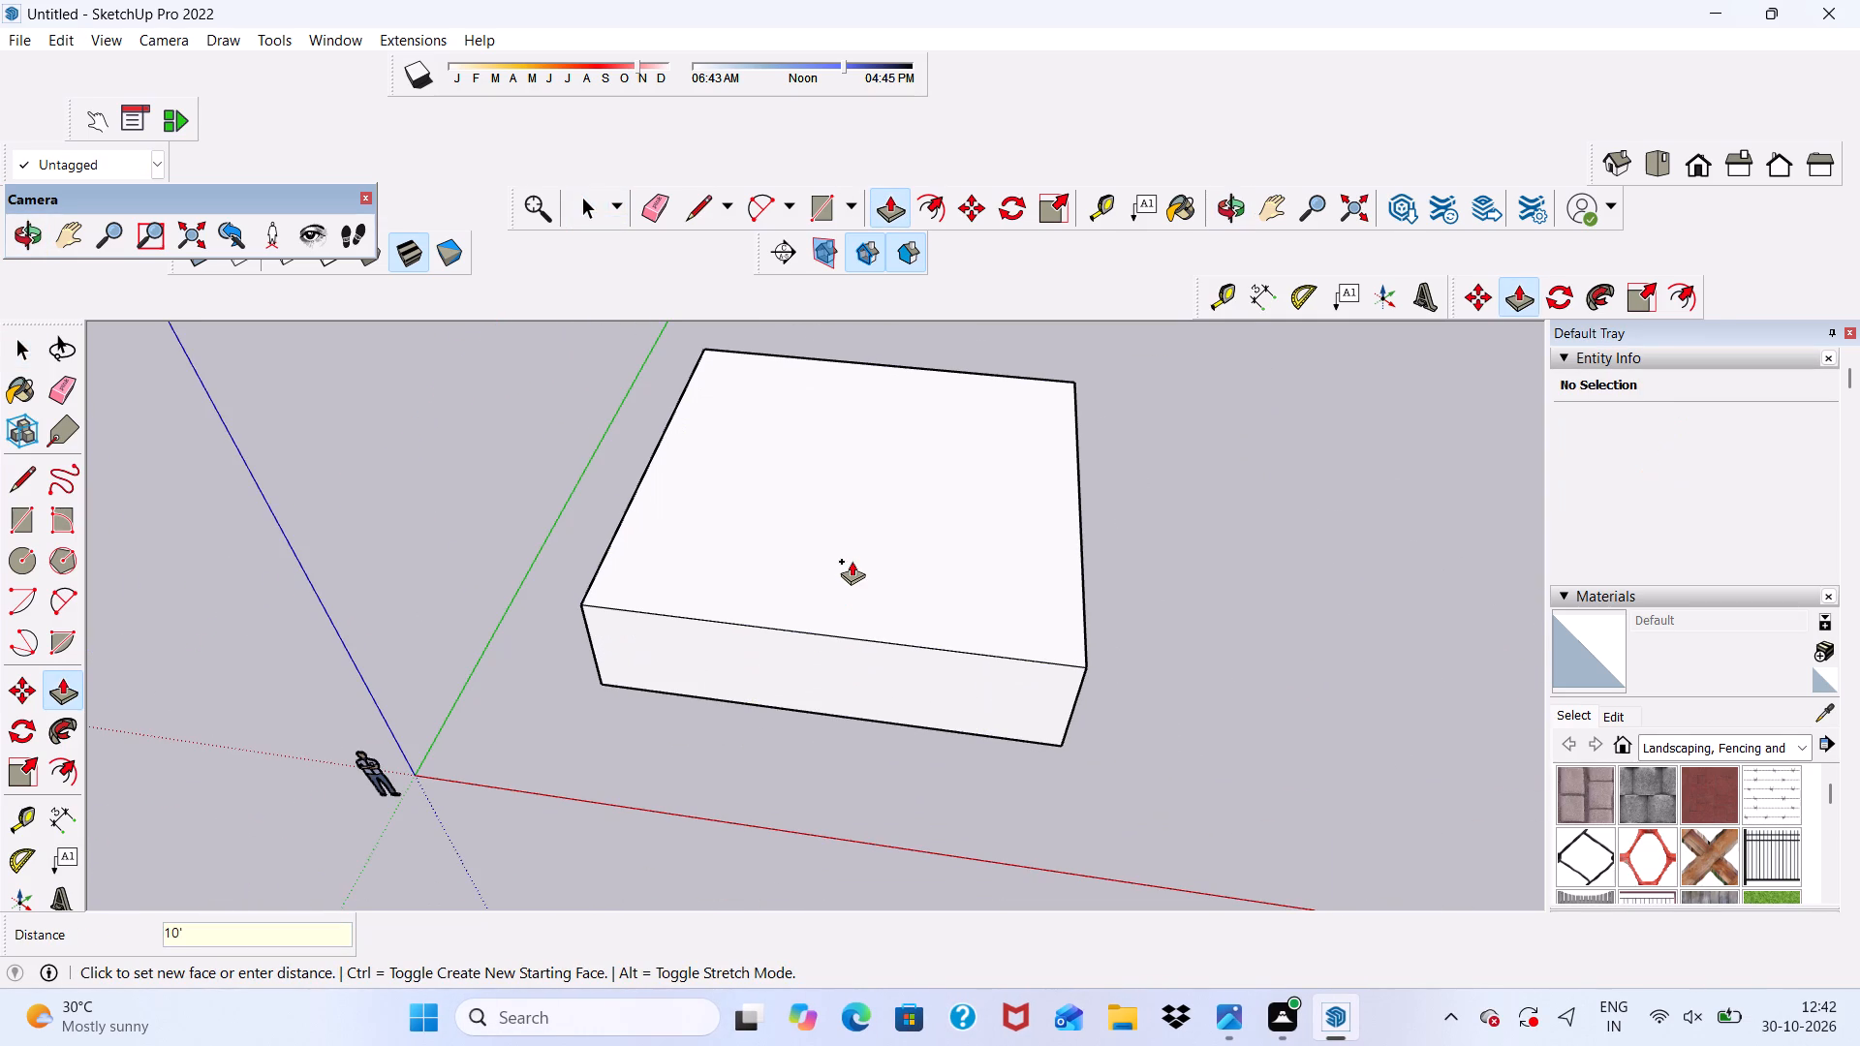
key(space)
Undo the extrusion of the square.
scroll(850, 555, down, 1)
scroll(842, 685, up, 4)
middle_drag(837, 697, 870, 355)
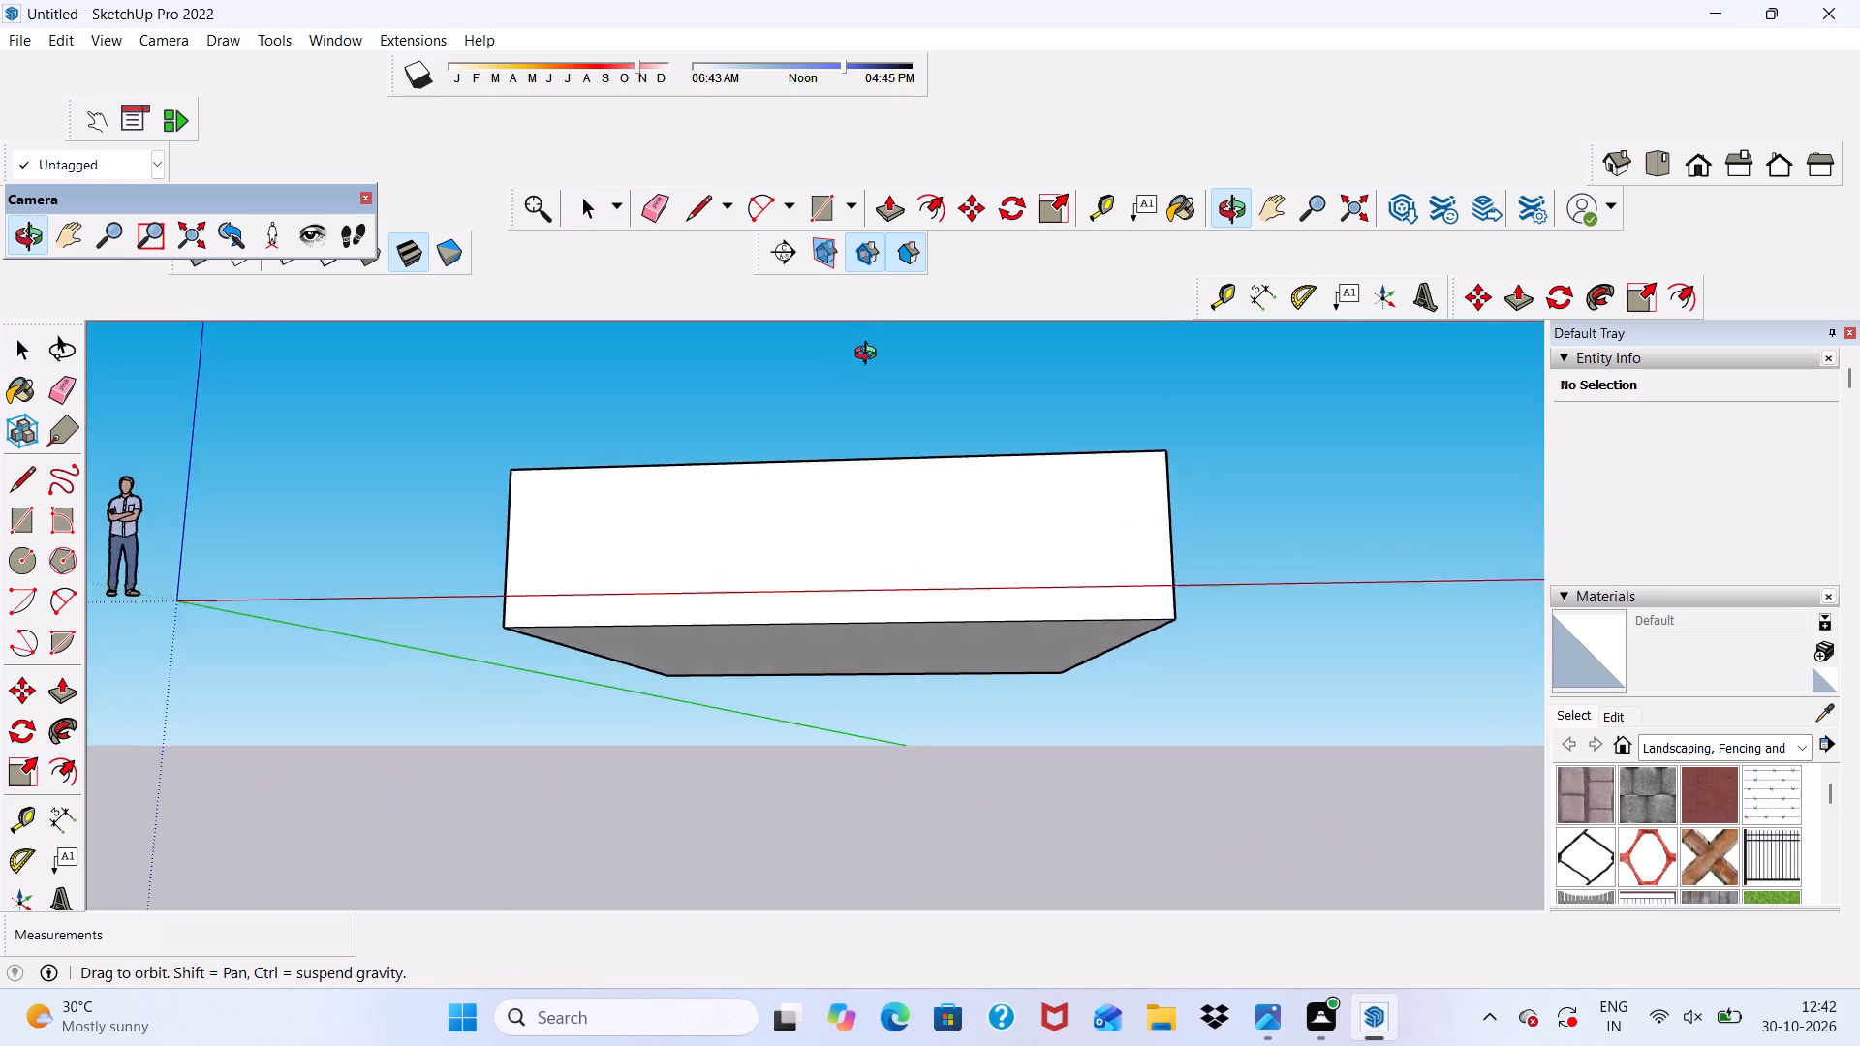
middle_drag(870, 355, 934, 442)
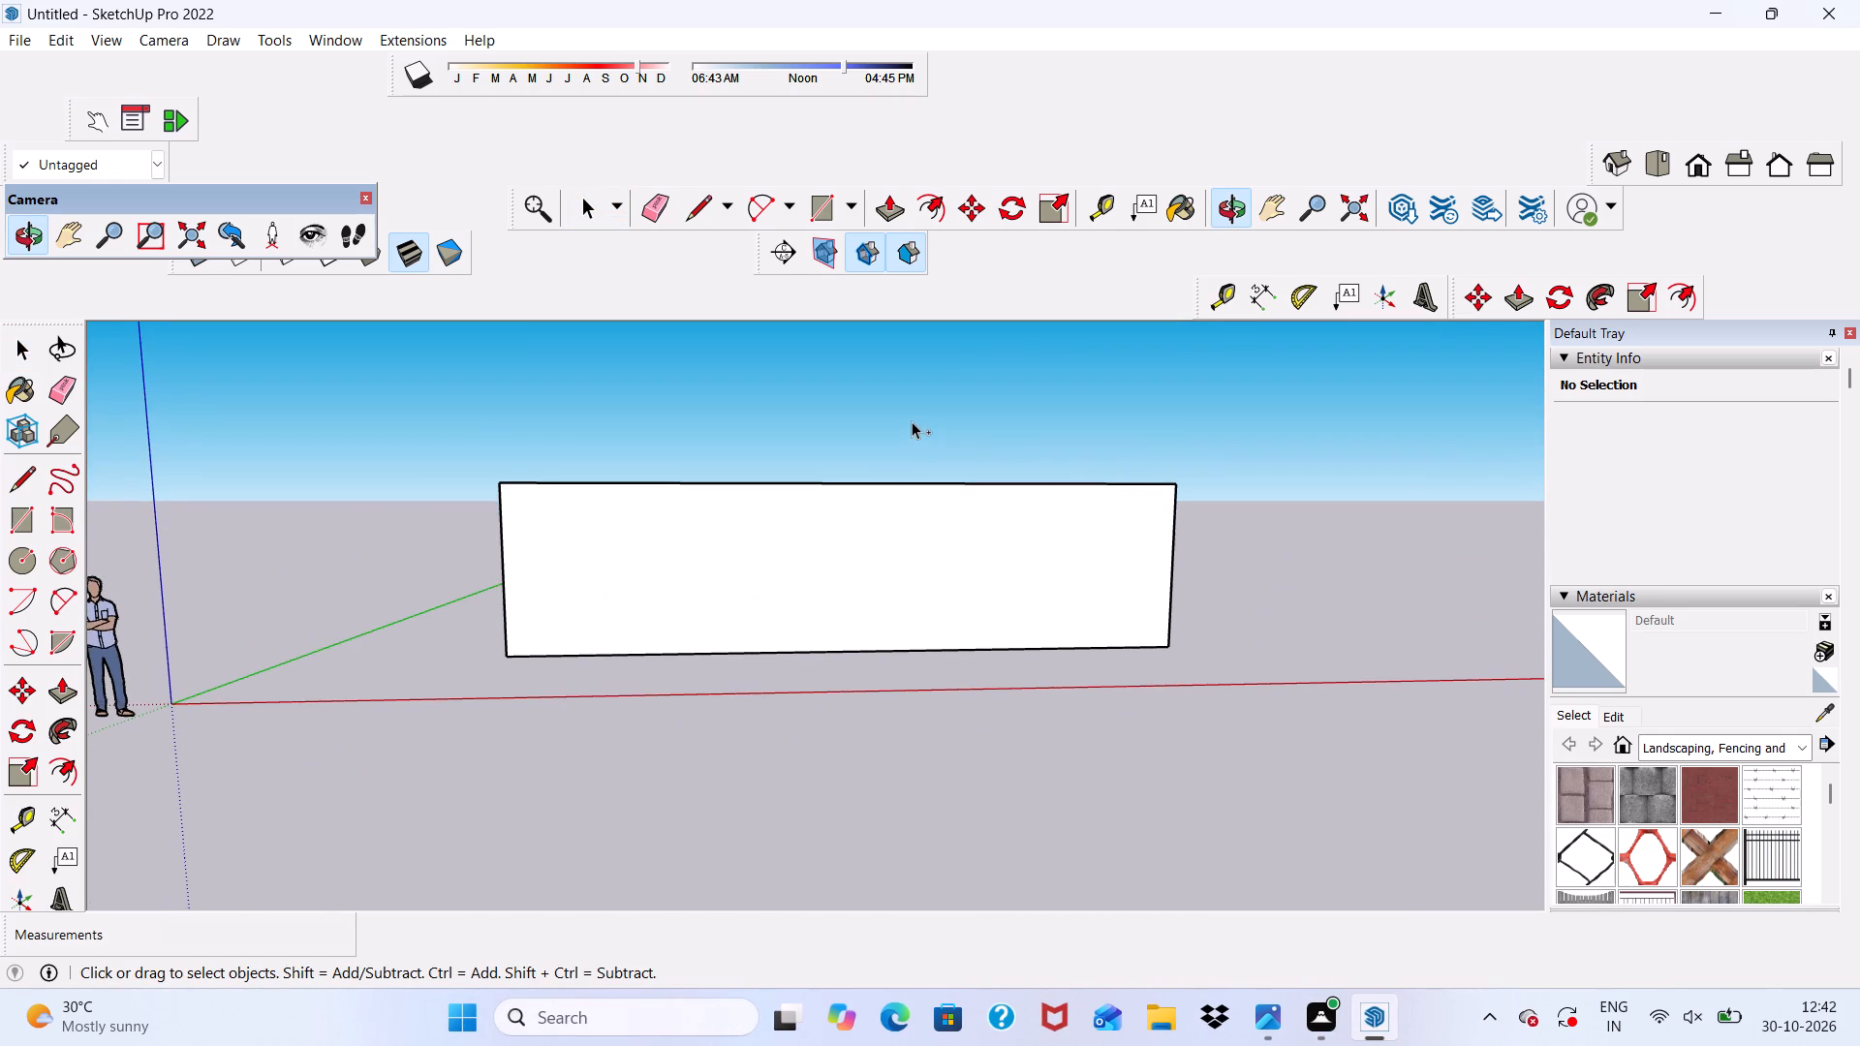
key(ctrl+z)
Offset the square's outline inward by 9" to mark the outer wall thickness.
scroll(777, 685, up, 3)
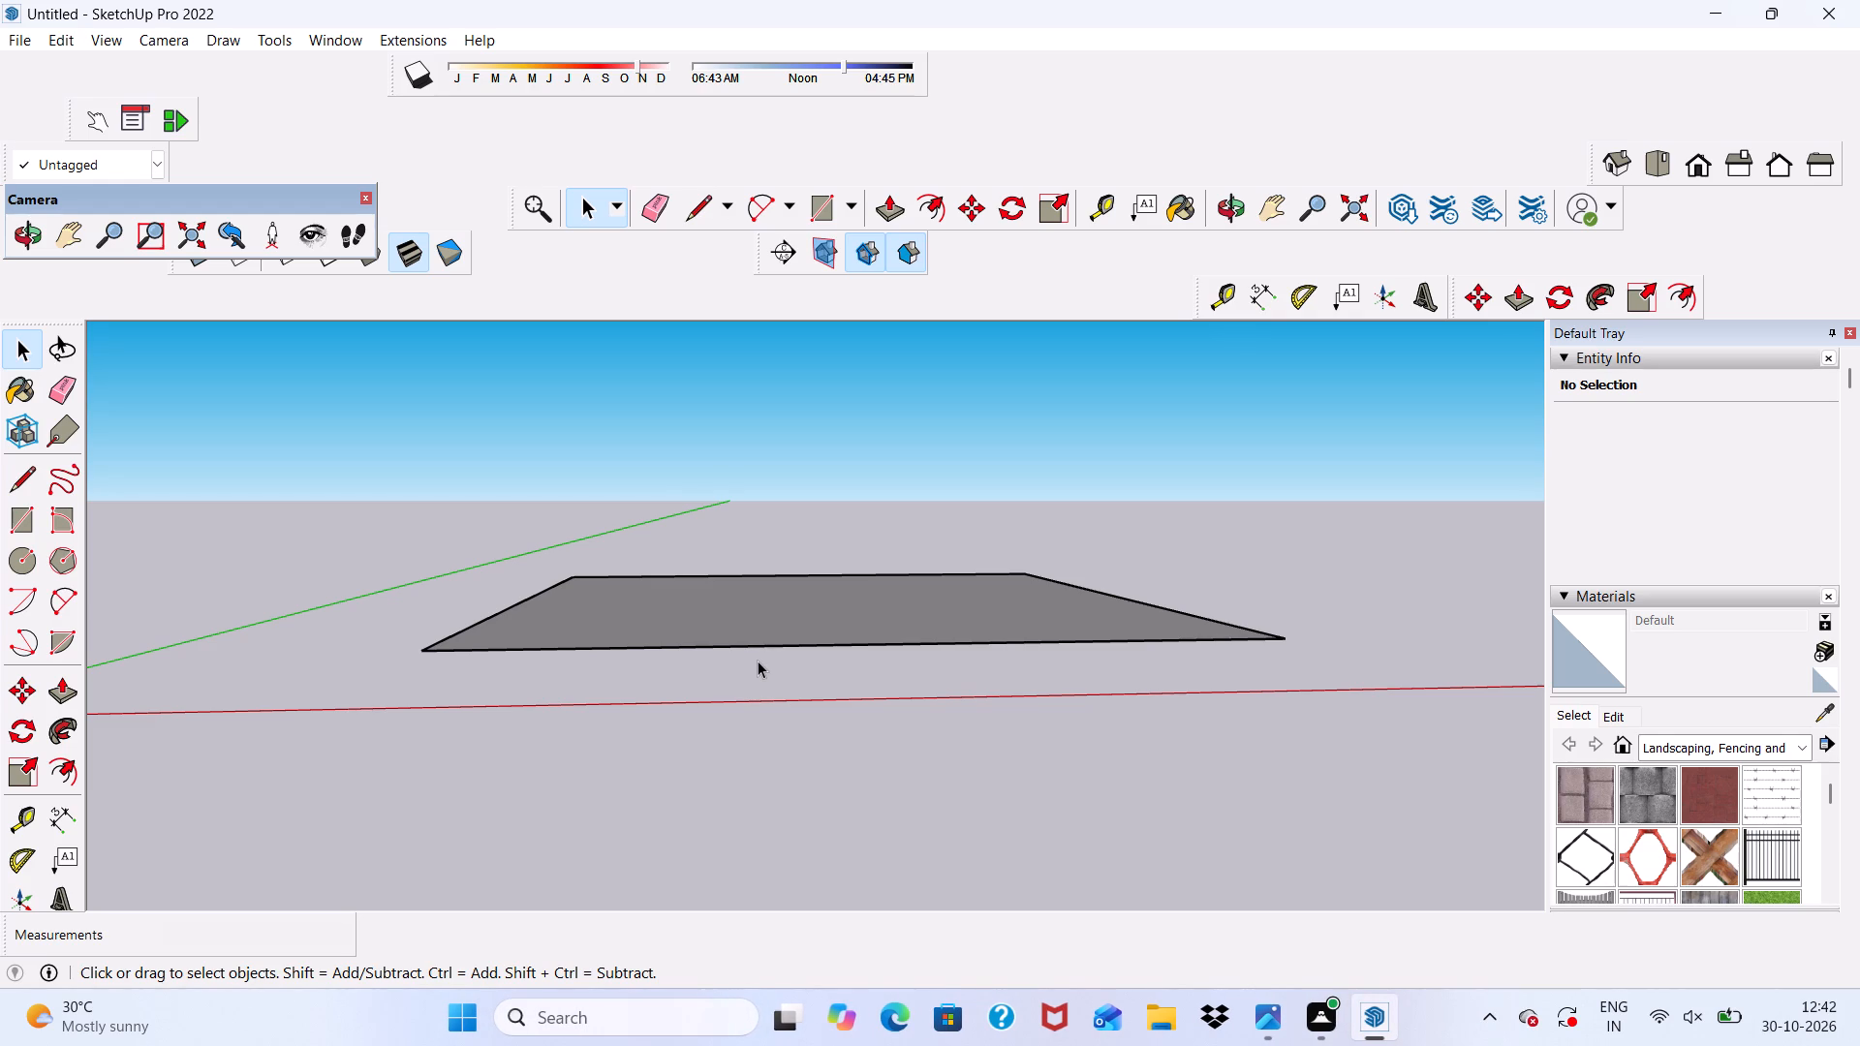
scroll(739, 659, down, 3)
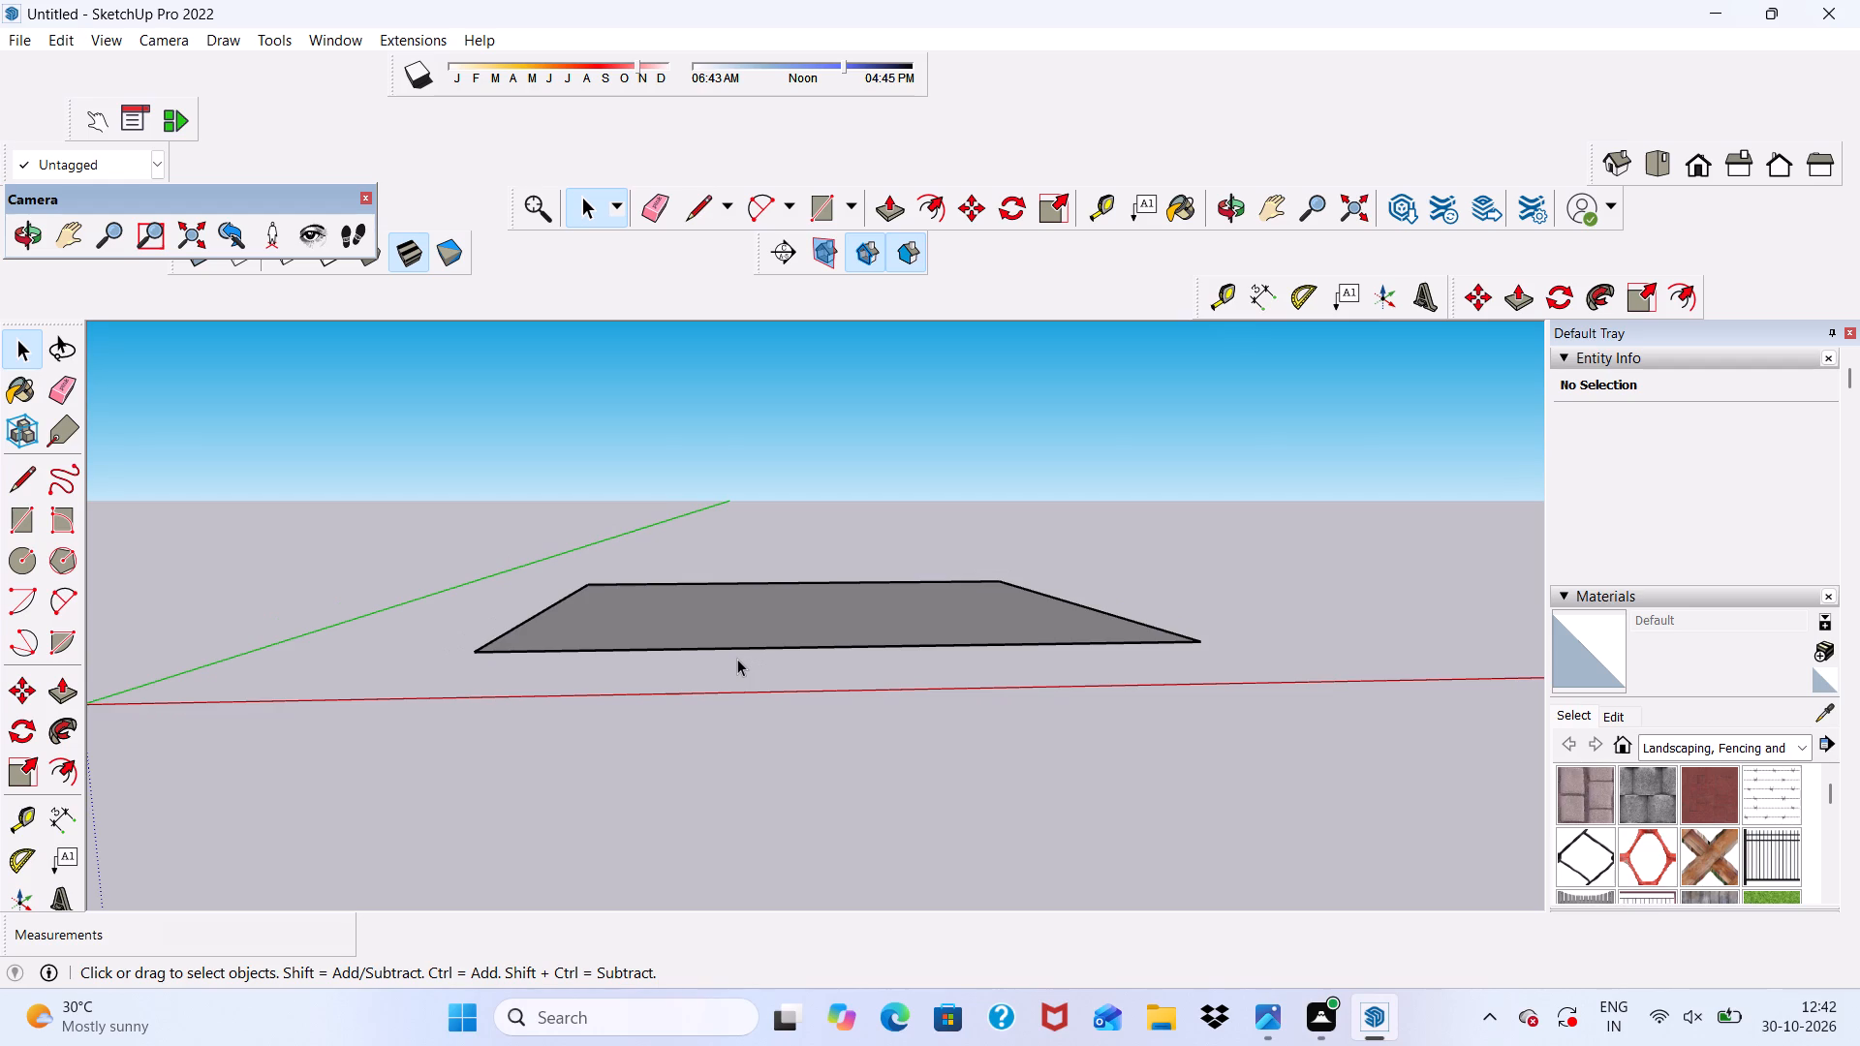
scroll(735, 658, down, 6)
scroll(869, 668, up, 5)
scroll(848, 637, down, 4)
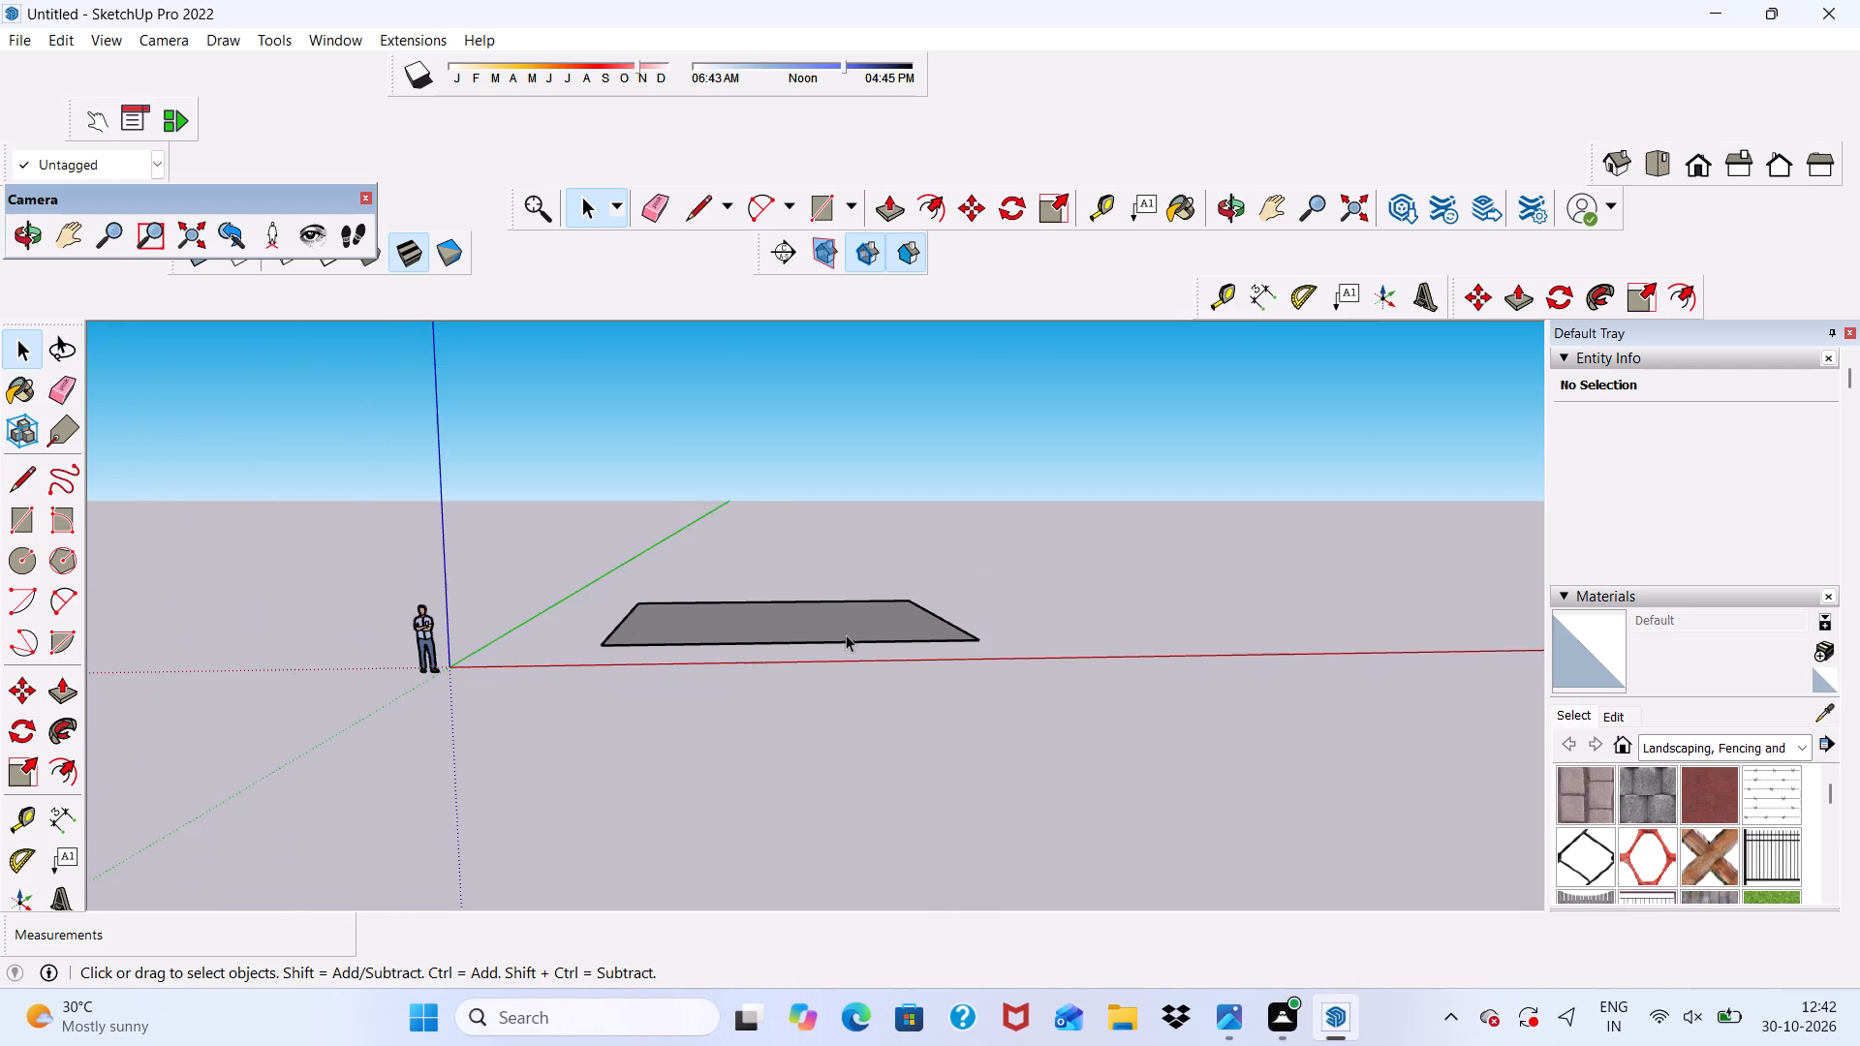
scroll(846, 634, down, 2)
middle_drag(846, 634, 845, 786)
scroll(817, 642, down, 4)
scroll(832, 691, up, 8)
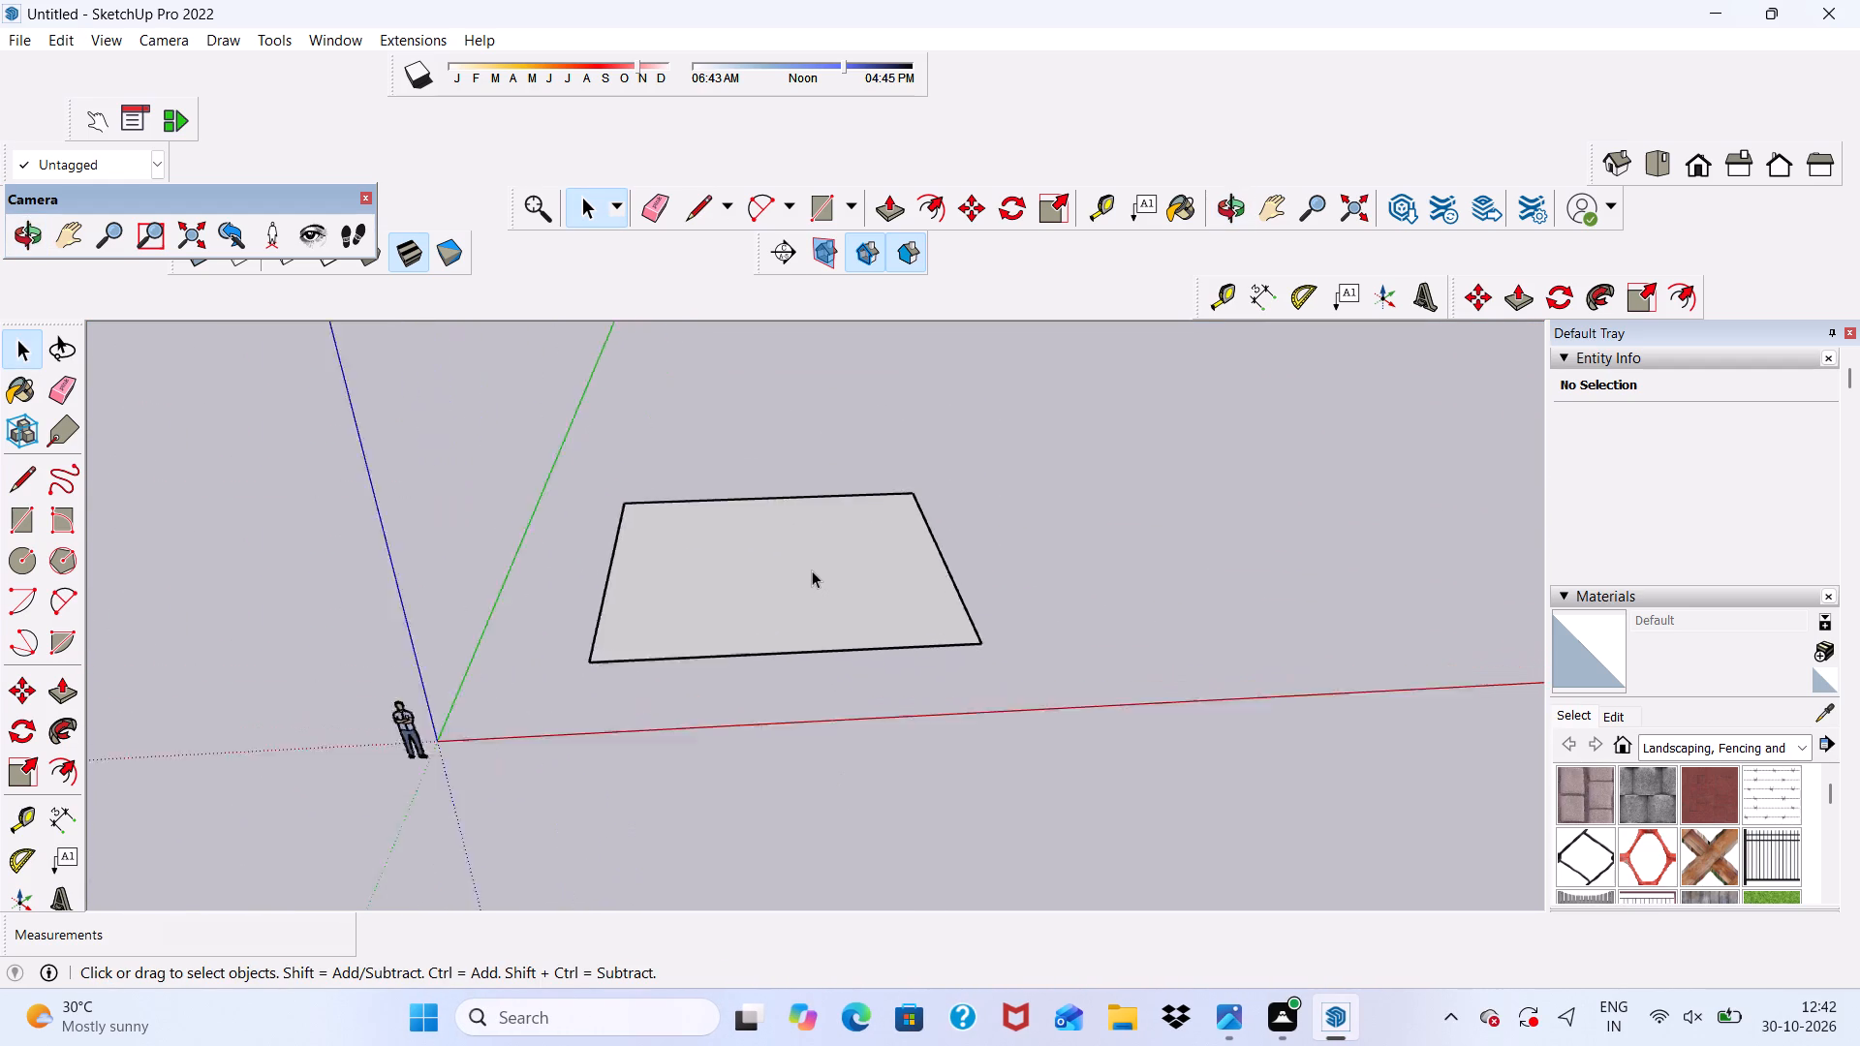
scroll(812, 570, up, 2)
scroll(812, 569, down, 3)
middle_drag(883, 579, 831, 725)
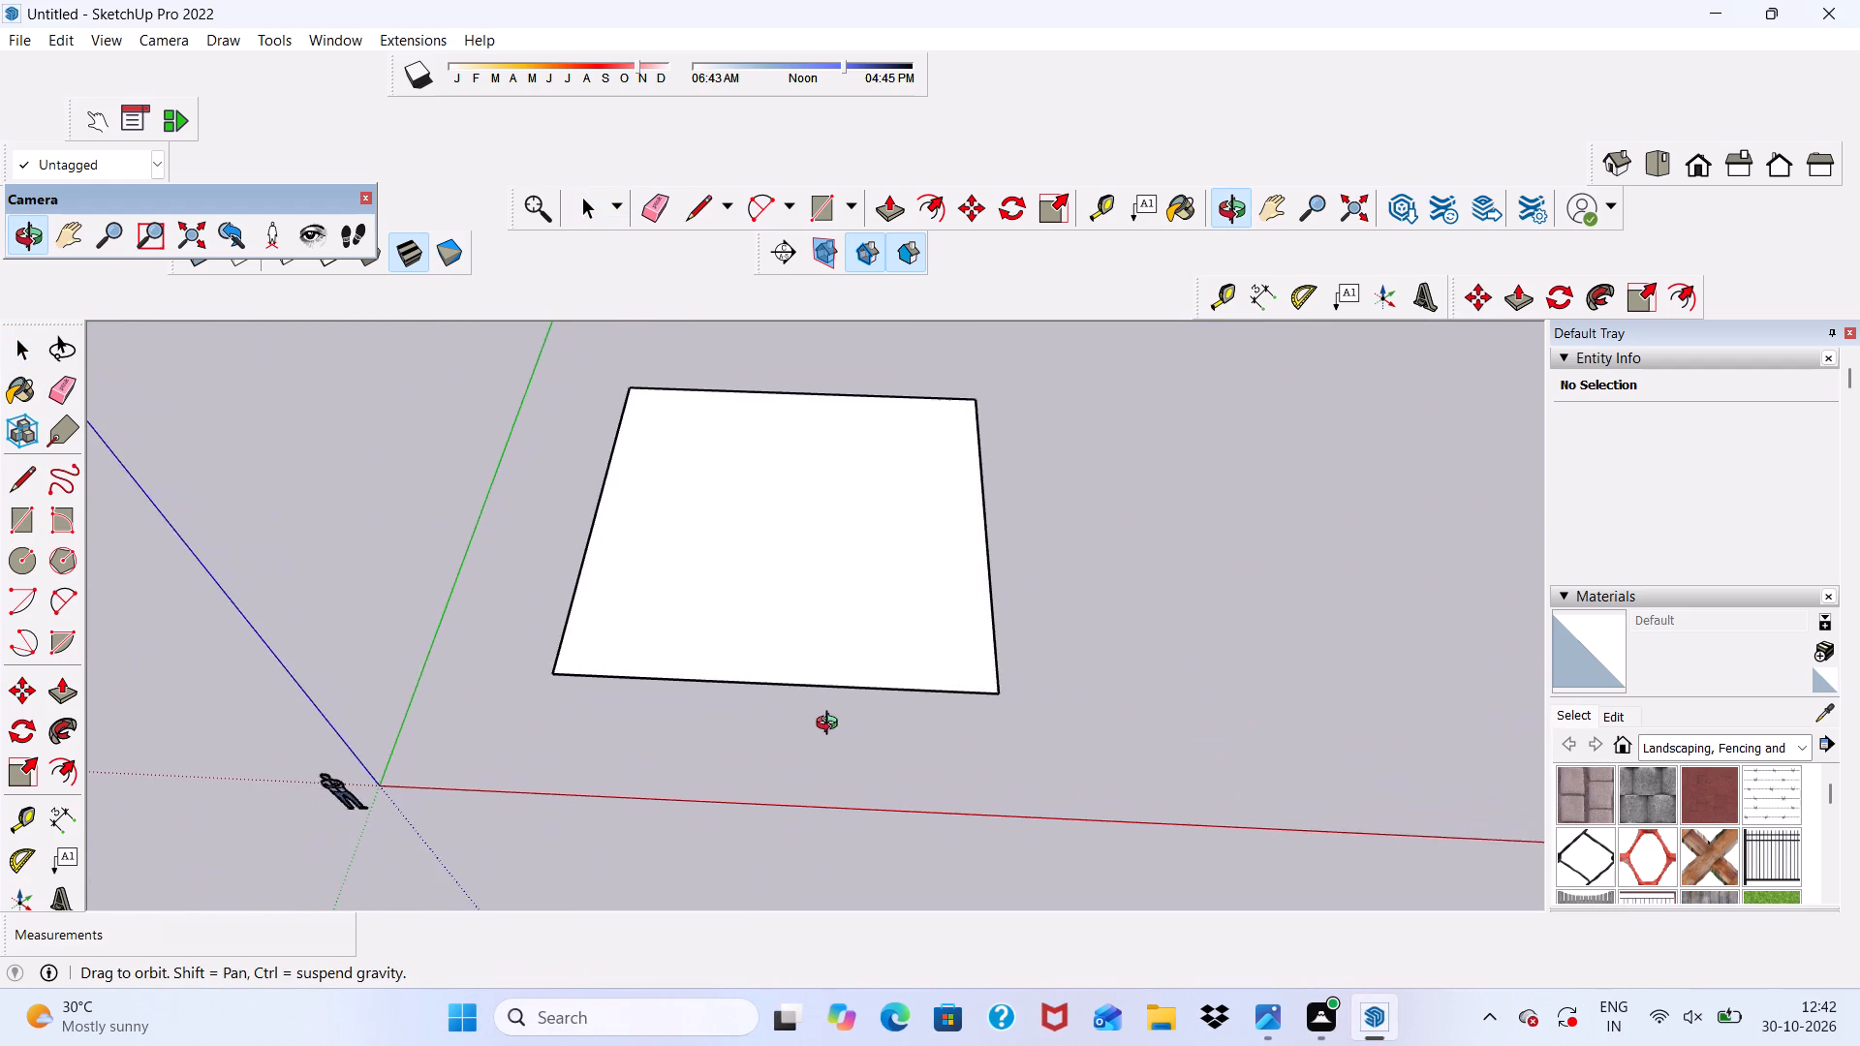
middle_drag(831, 725, 818, 620)
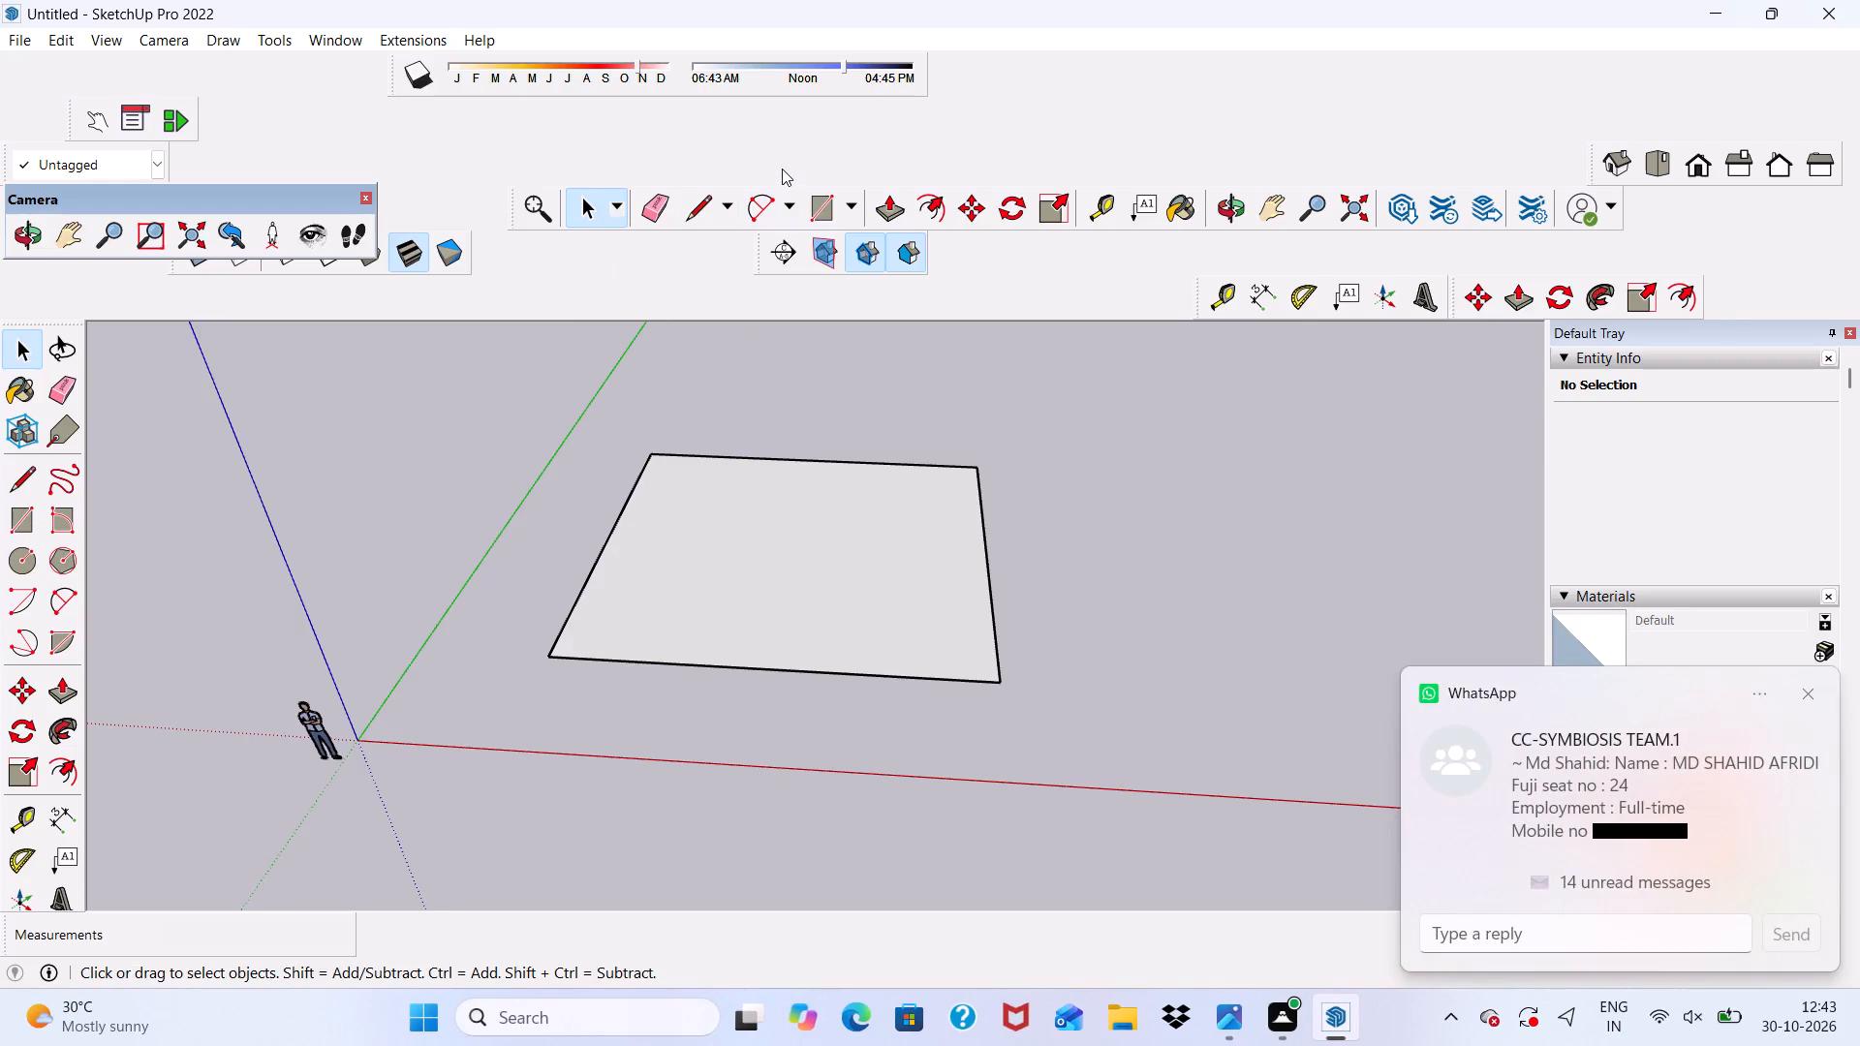
click(935, 205)
scroll(659, 550, up, 2)
click(659, 550)
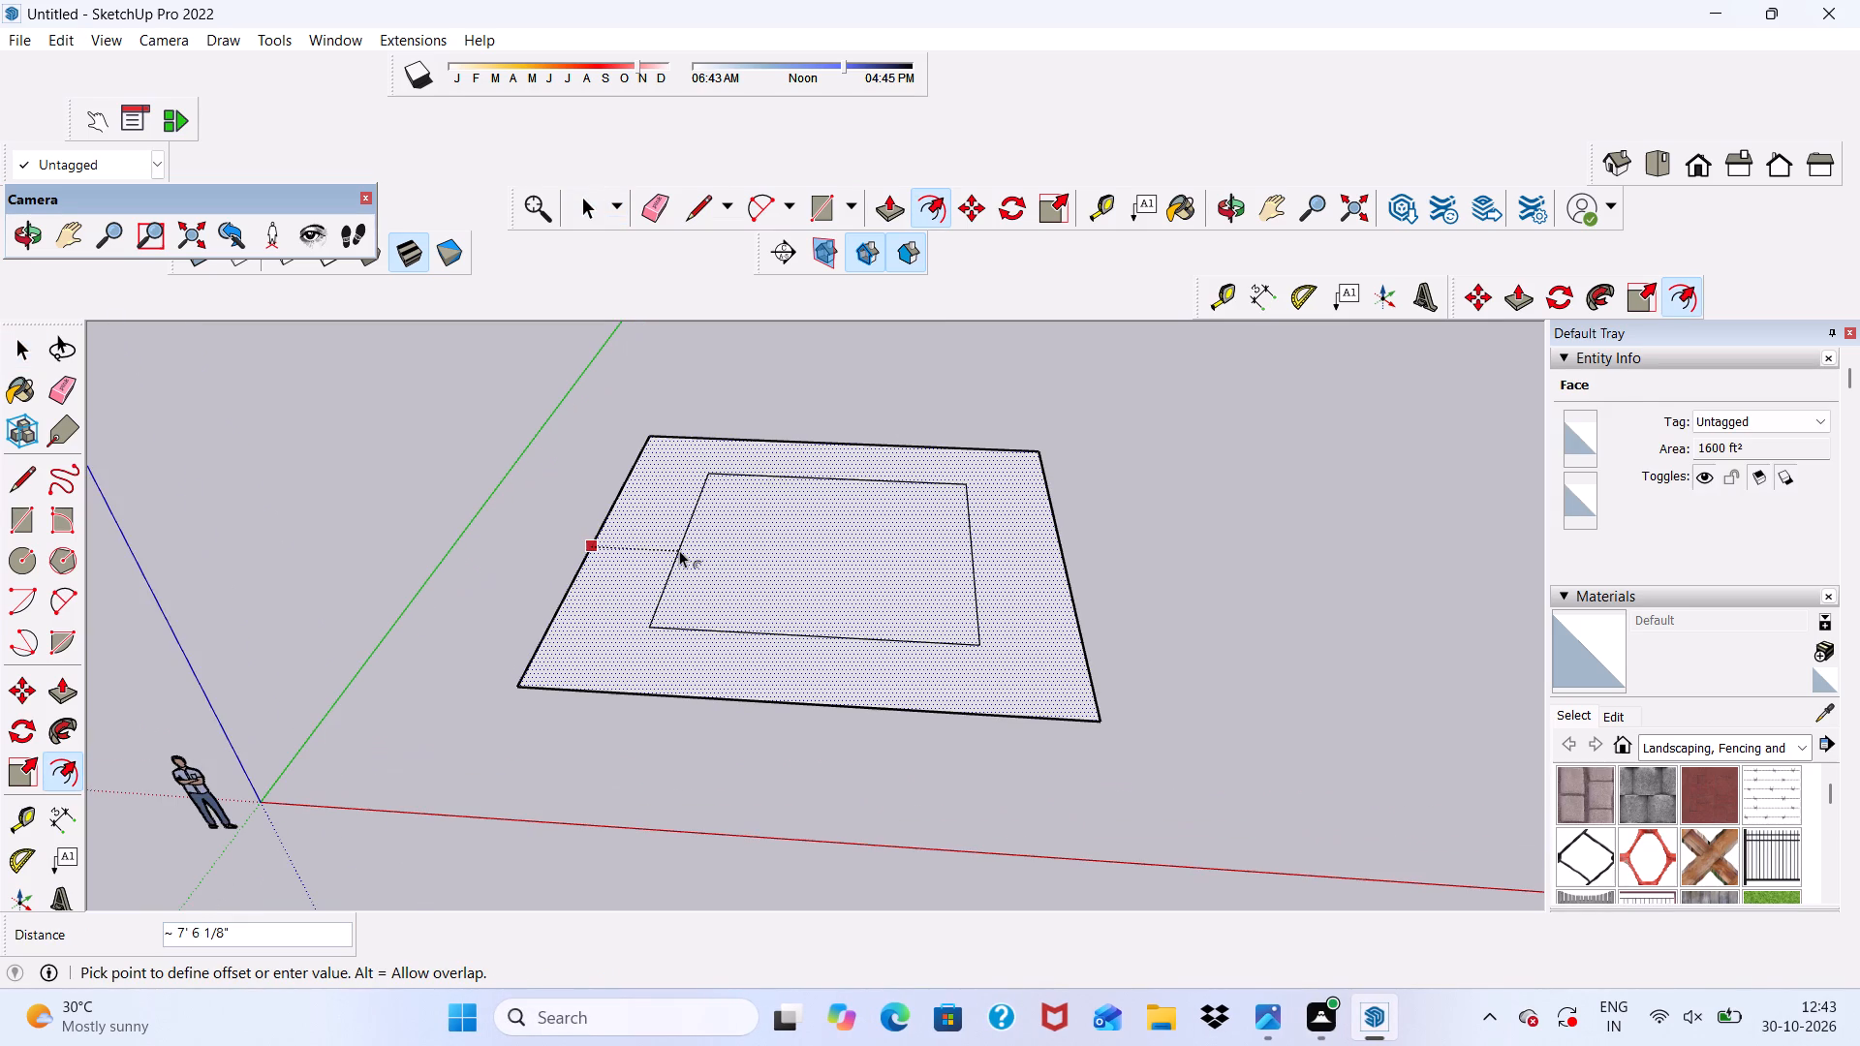
key(6)
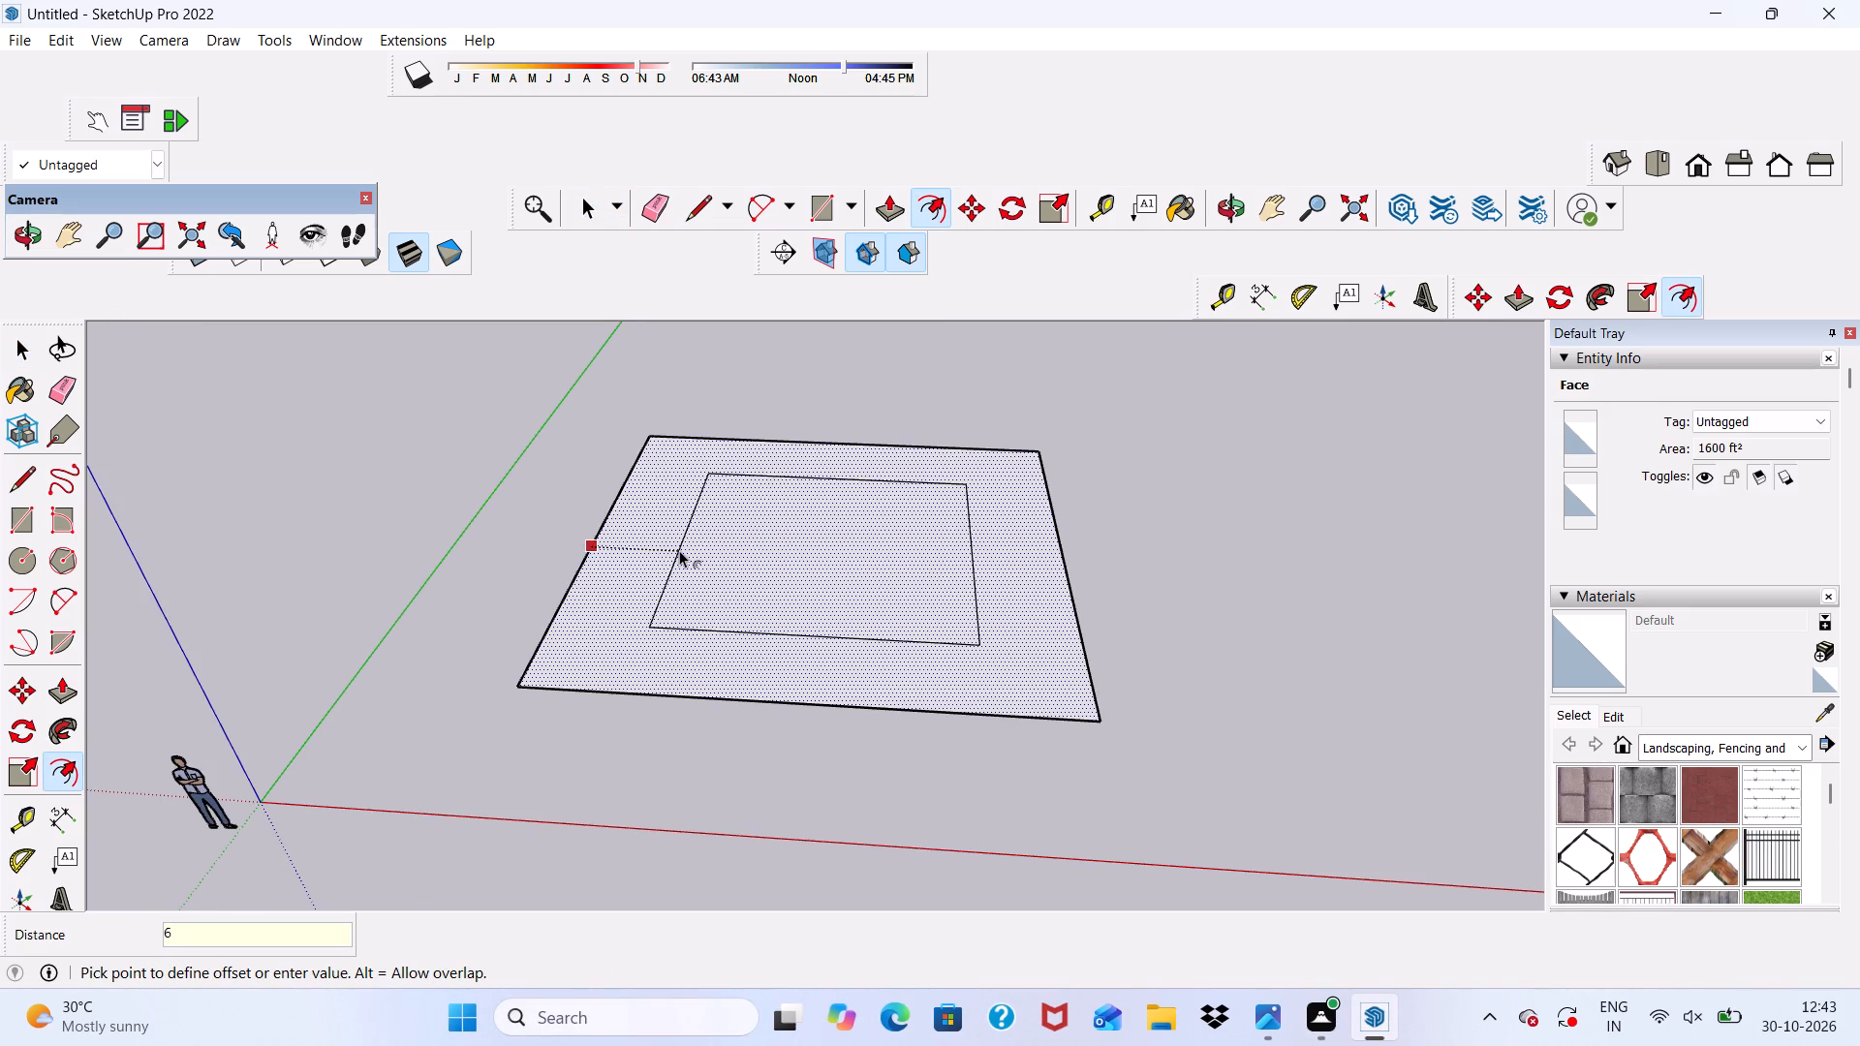
key(BackSpace)
text(9")
key(Return)
key(space)
Place a Tape Measure guide across the square, parallel to the inner outline's far edge and about 28' 4" from it.
scroll(679, 550, up, 2)
scroll(663, 450, down, 6)
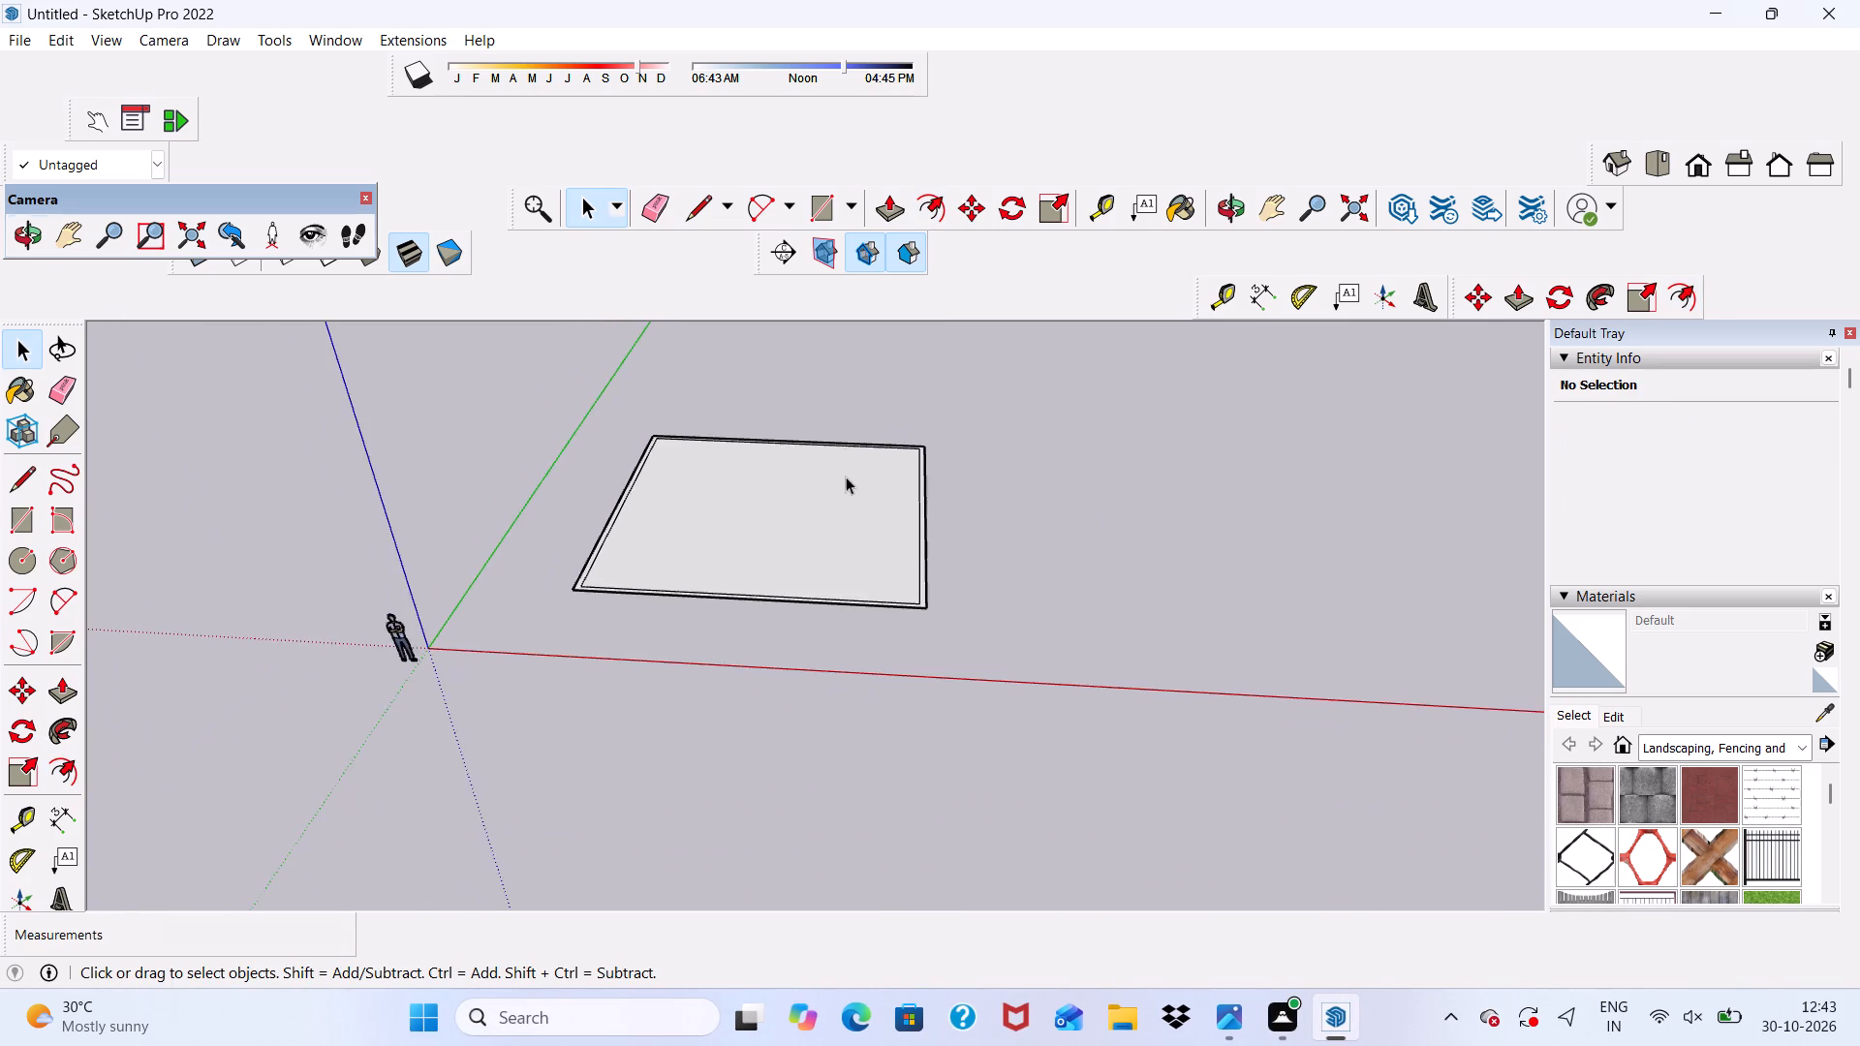
middle_drag(846, 477, 809, 726)
scroll(614, 630, up, 15)
scroll(585, 459, down, 7)
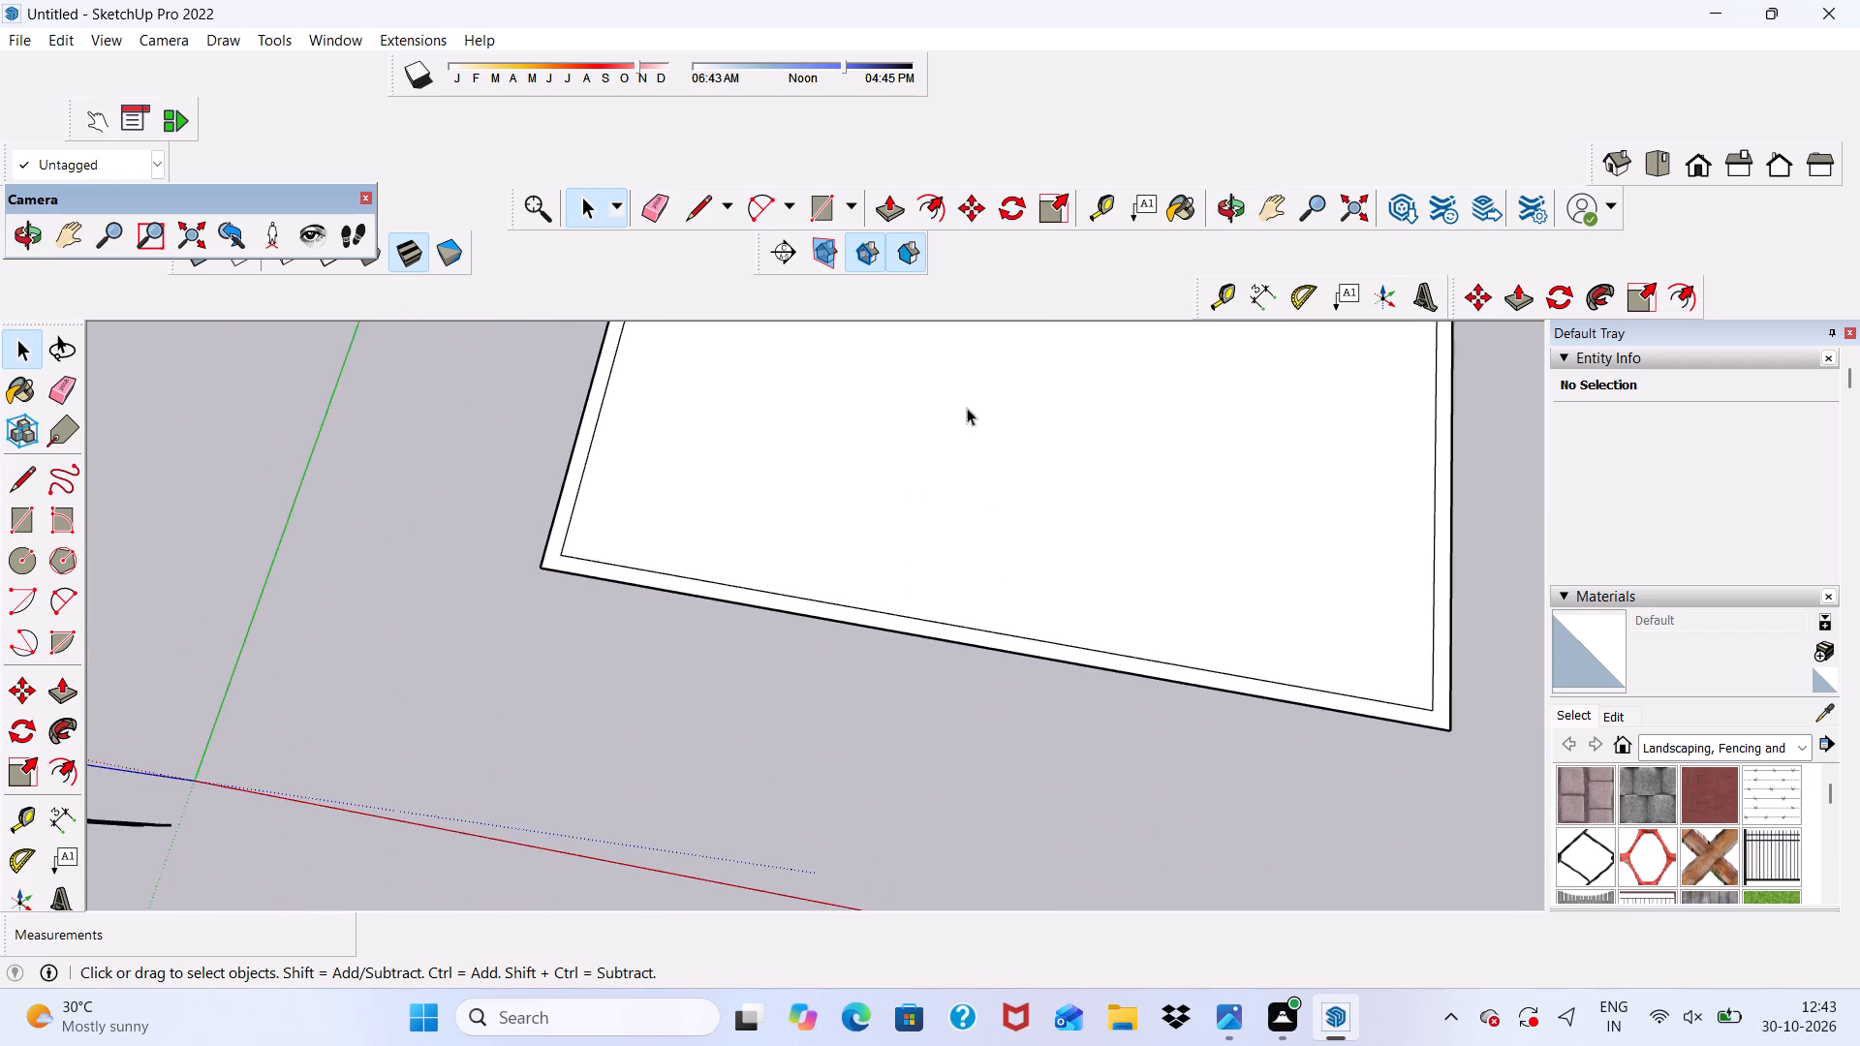
scroll(967, 408, down, 10)
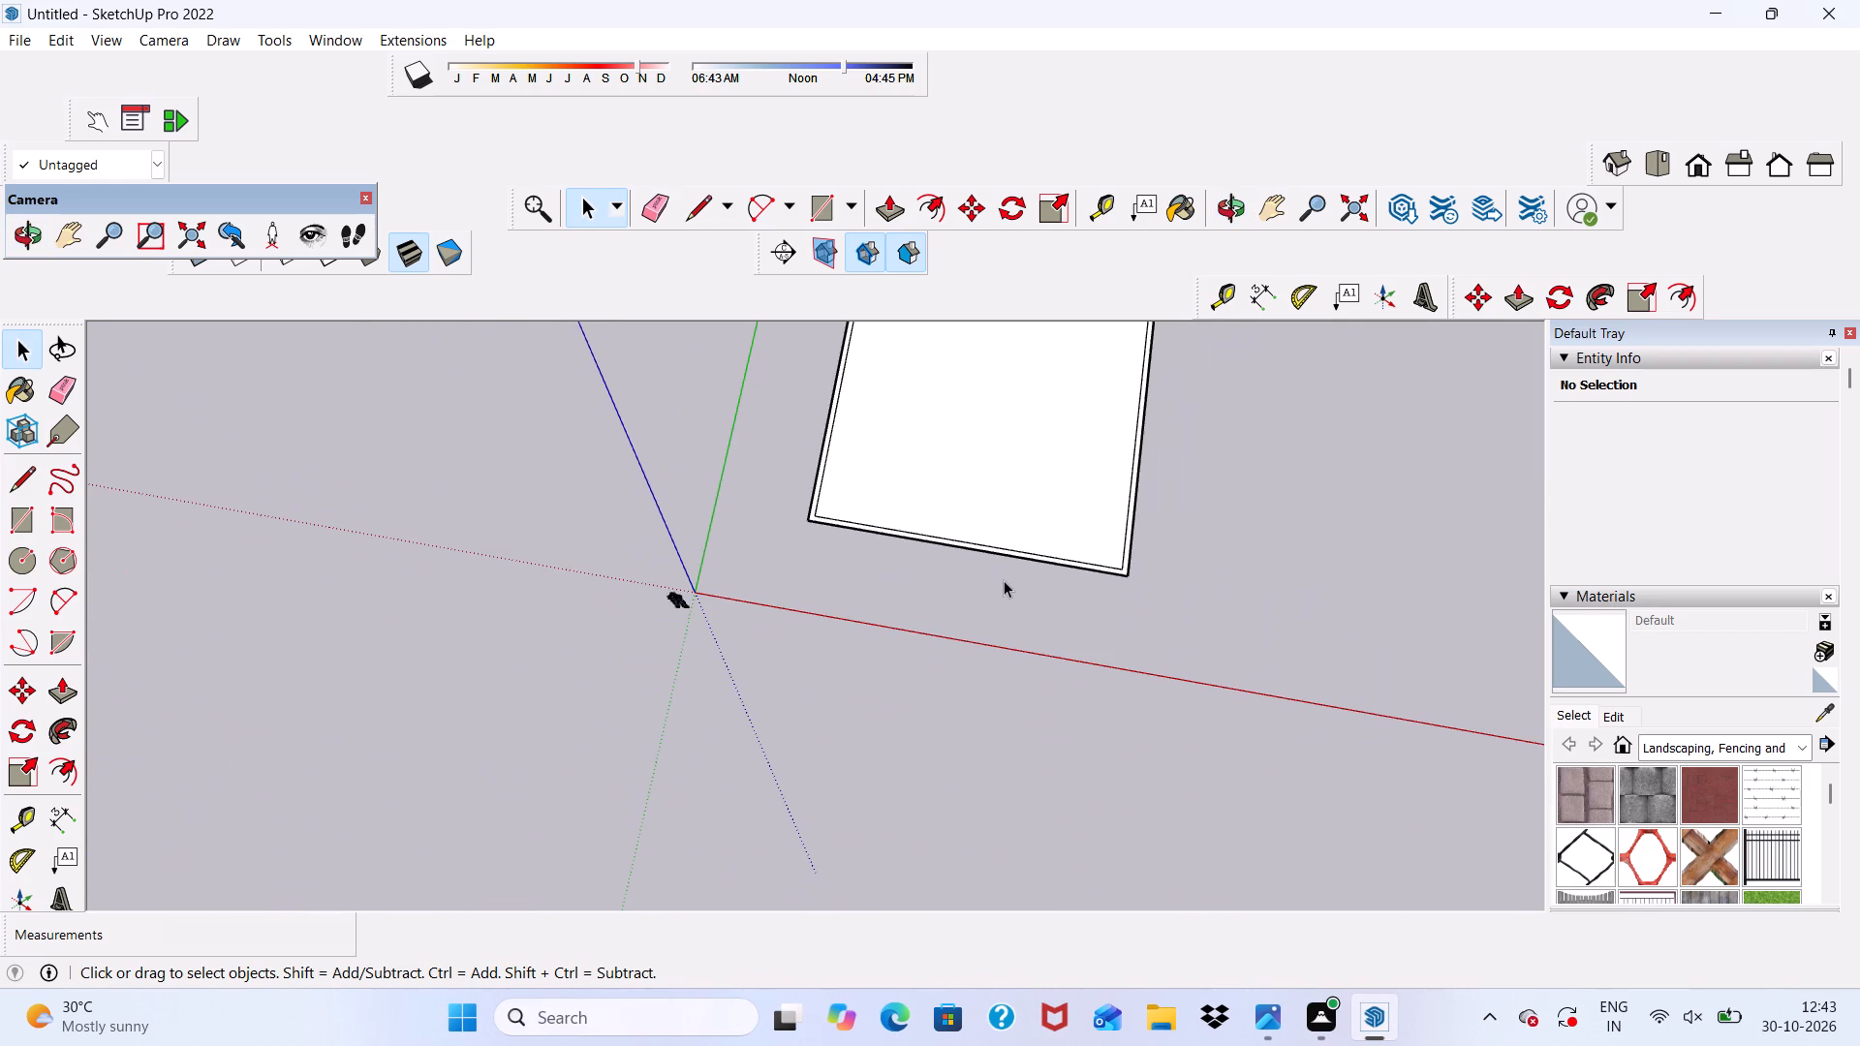
scroll(1003, 580, up, 5)
middle_drag(669, 570, 669, 505)
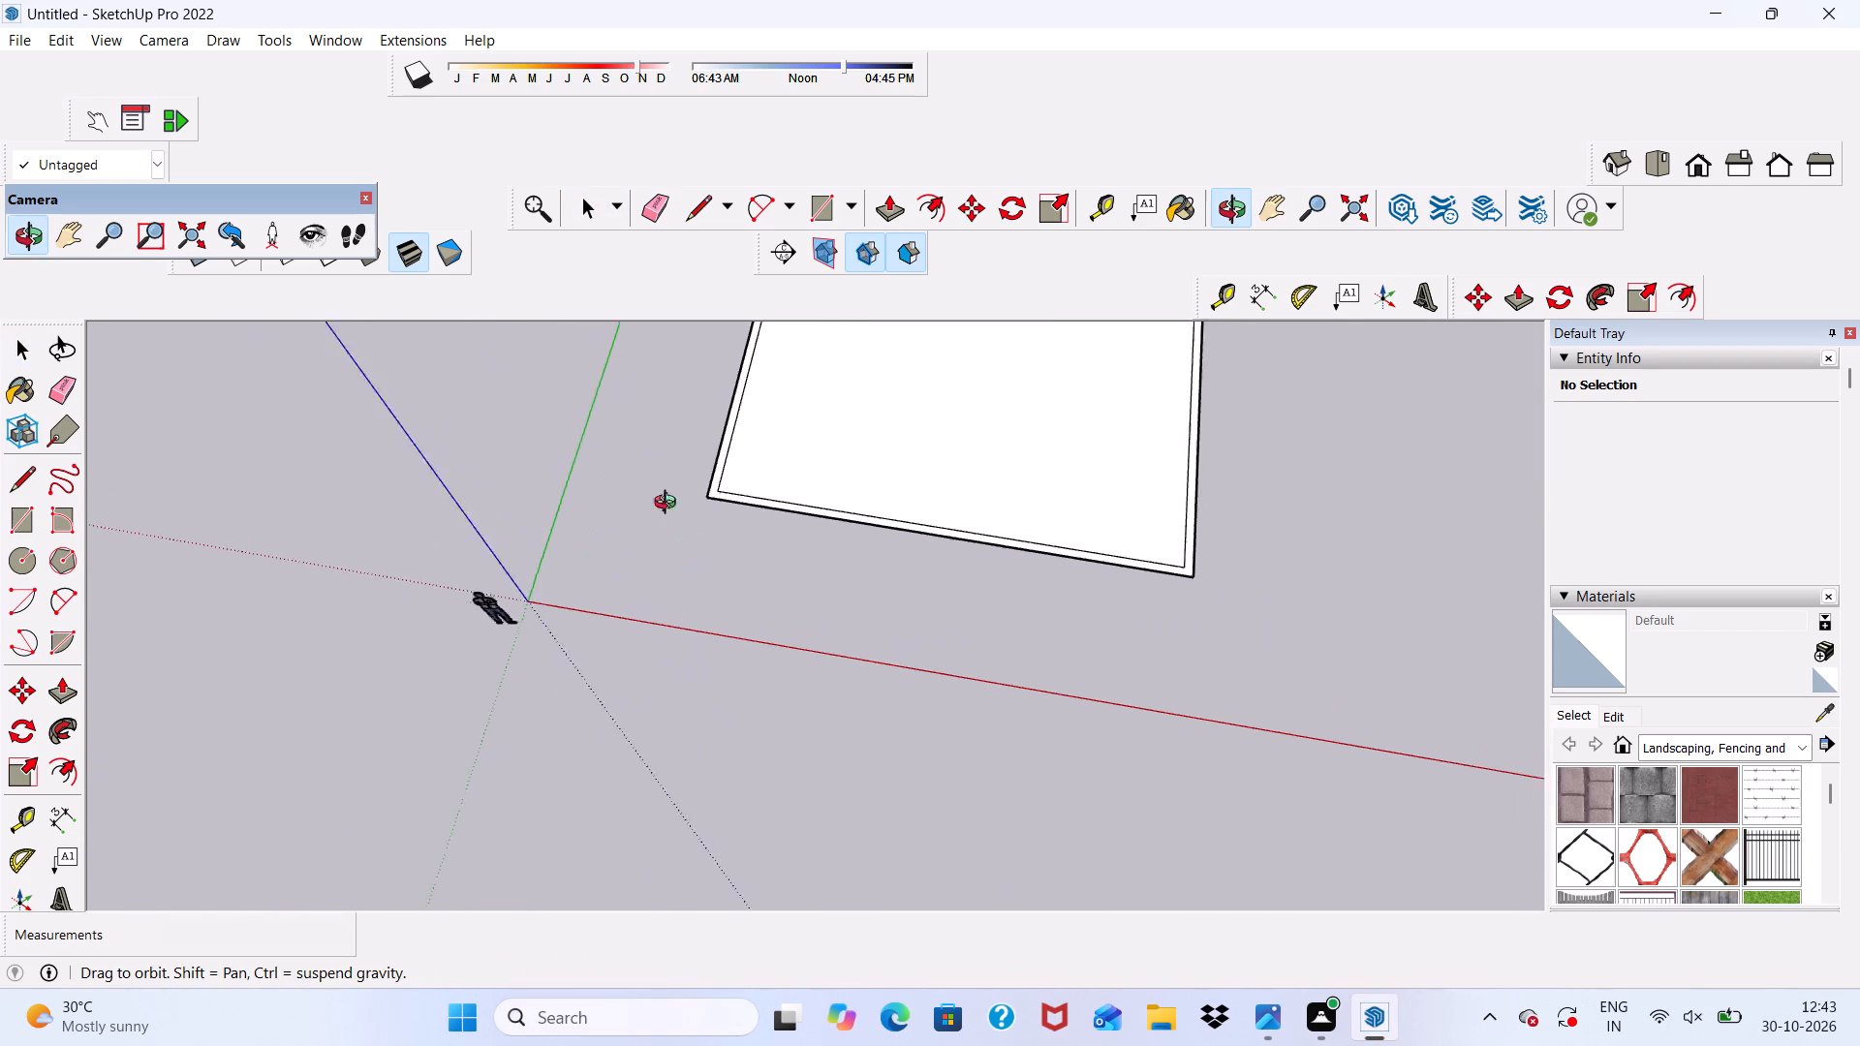
middle_drag(669, 505, 678, 246)
scroll(758, 392, up, 4)
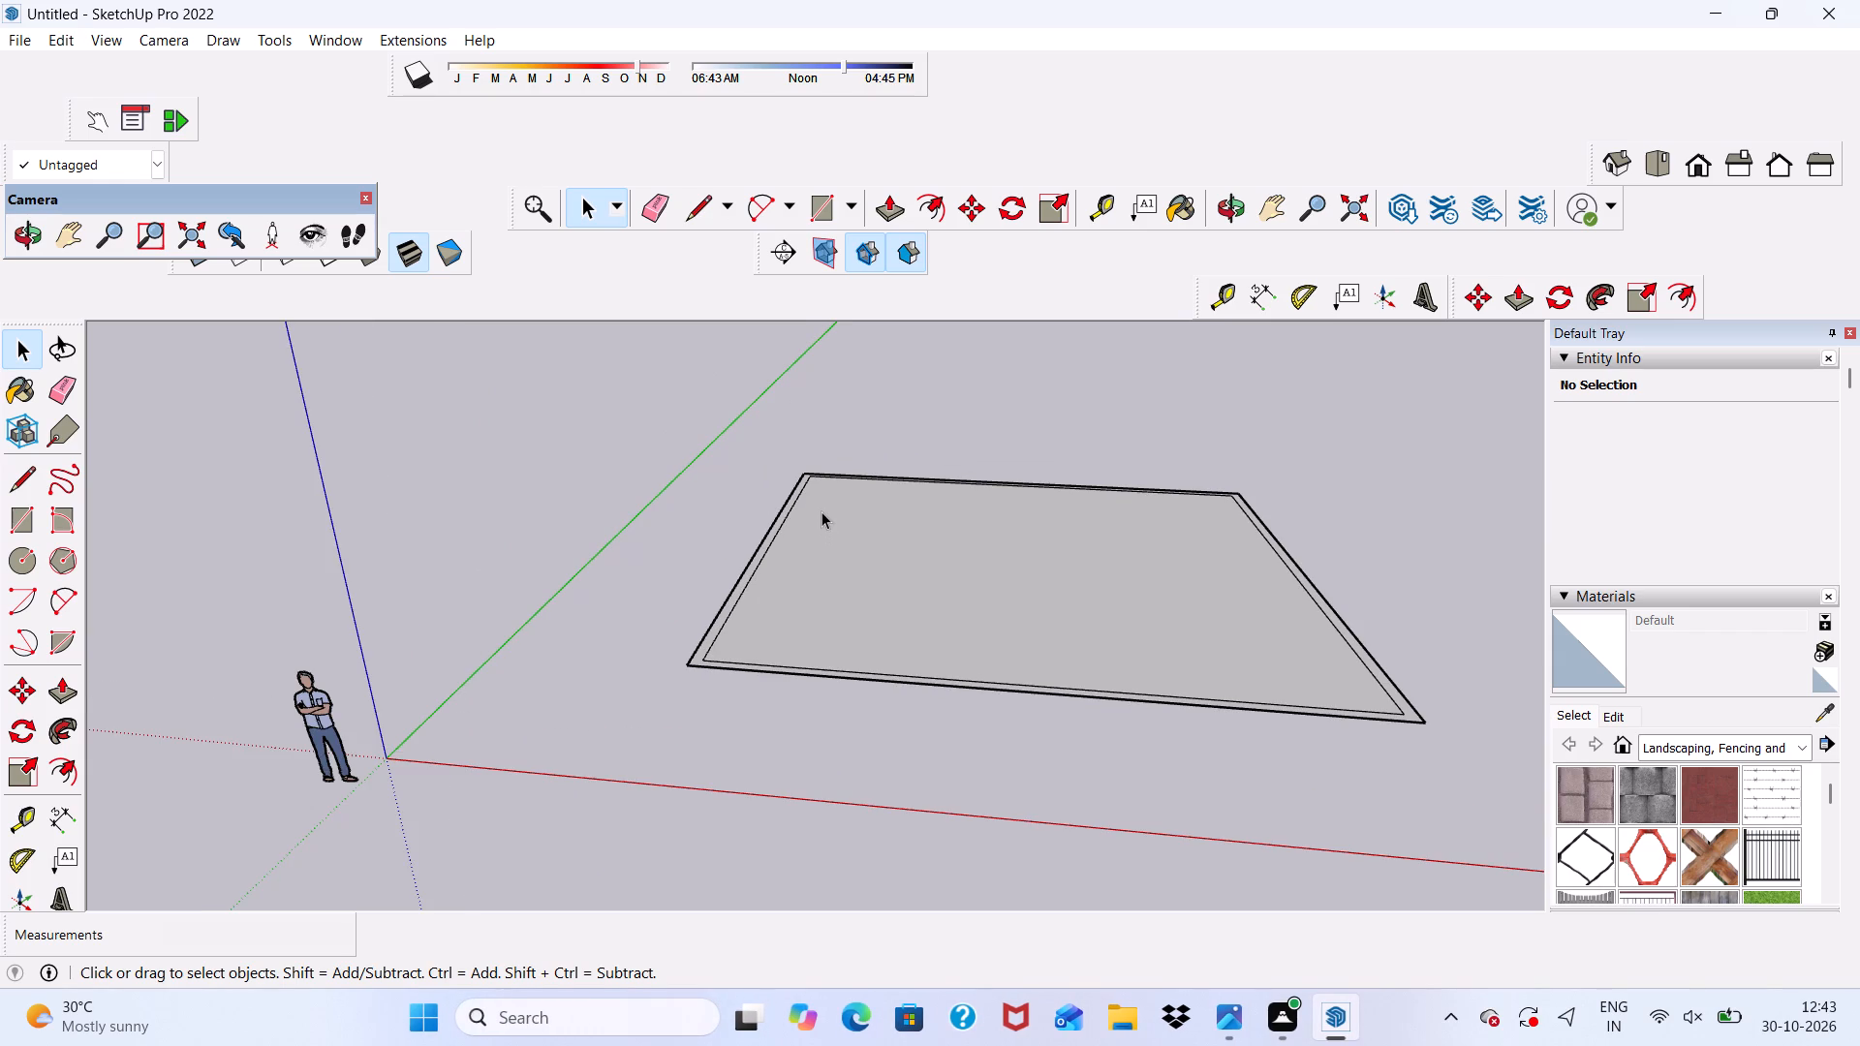
scroll(821, 511, down, 5)
scroll(830, 501, up, 1)
scroll(843, 469, down, 5)
scroll(843, 410, up, 5)
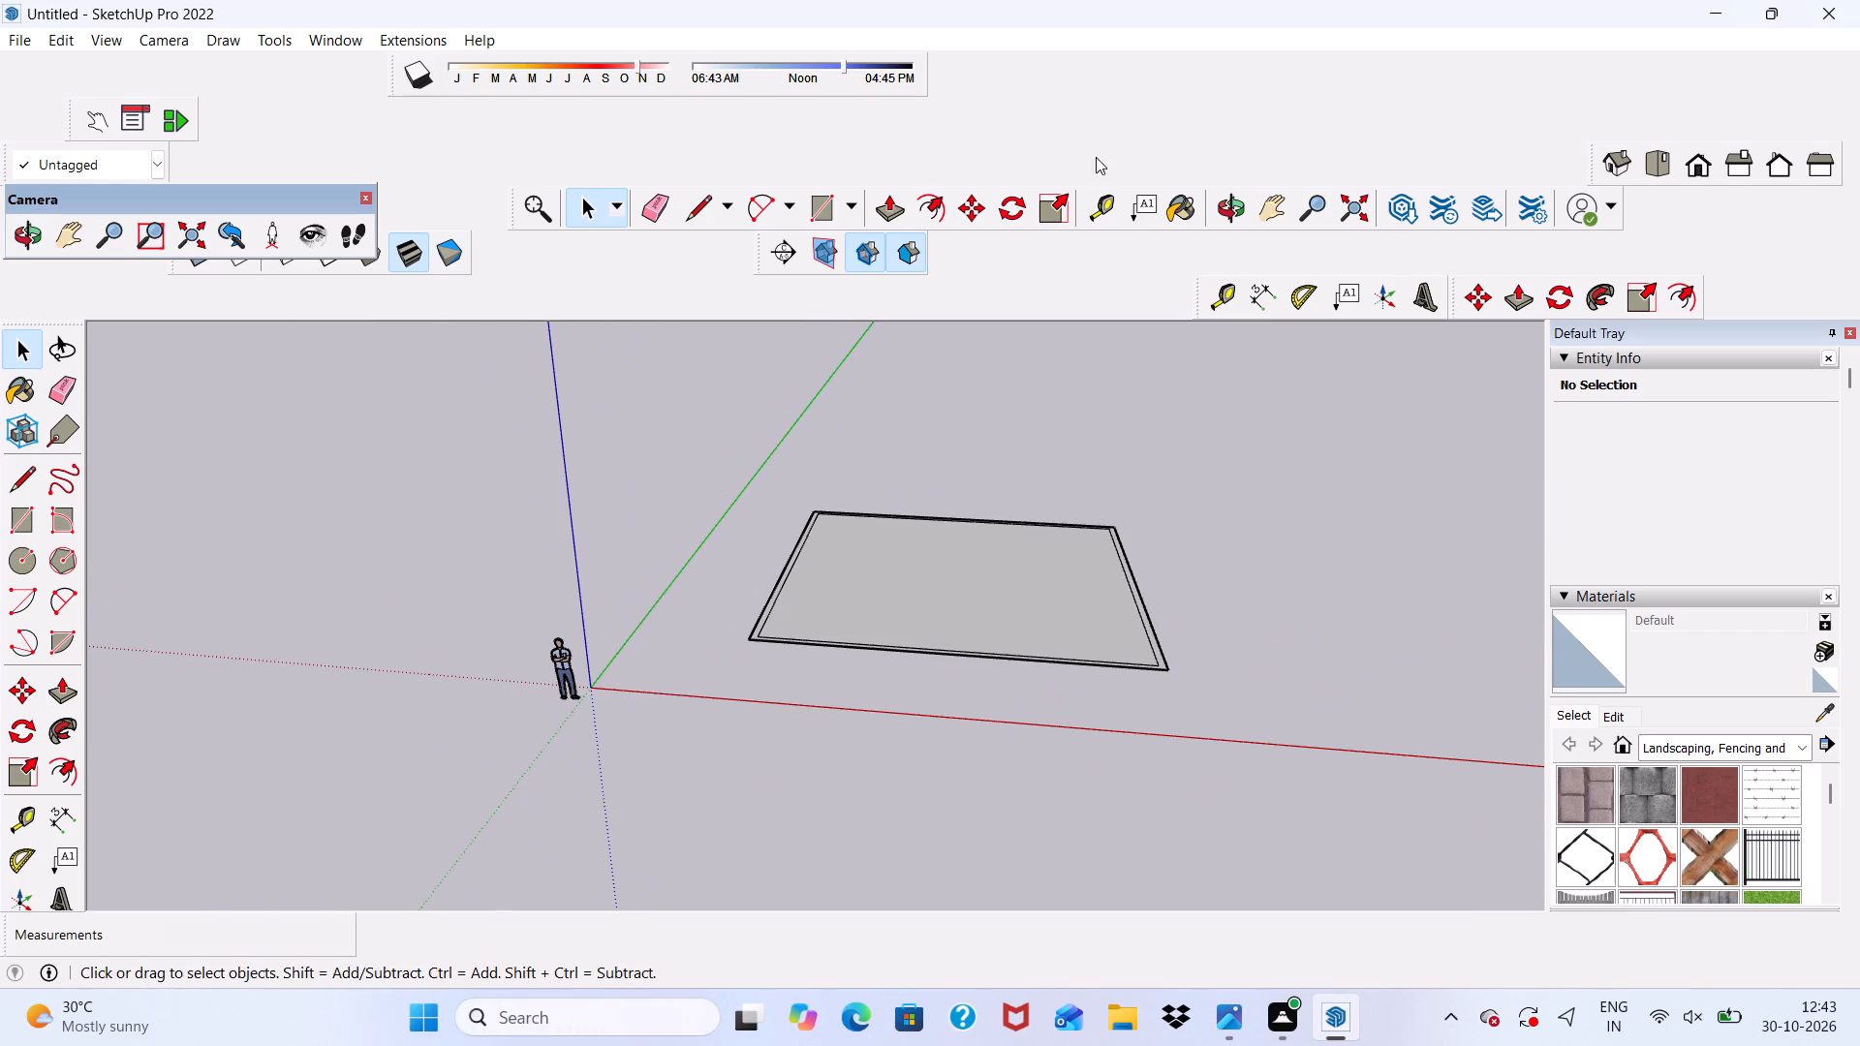
click(1107, 206)
scroll(908, 624, up, 9)
middle_drag(918, 542, 893, 676)
scroll(854, 423, up, 5)
click(880, 367)
scroll(866, 477, down, 7)
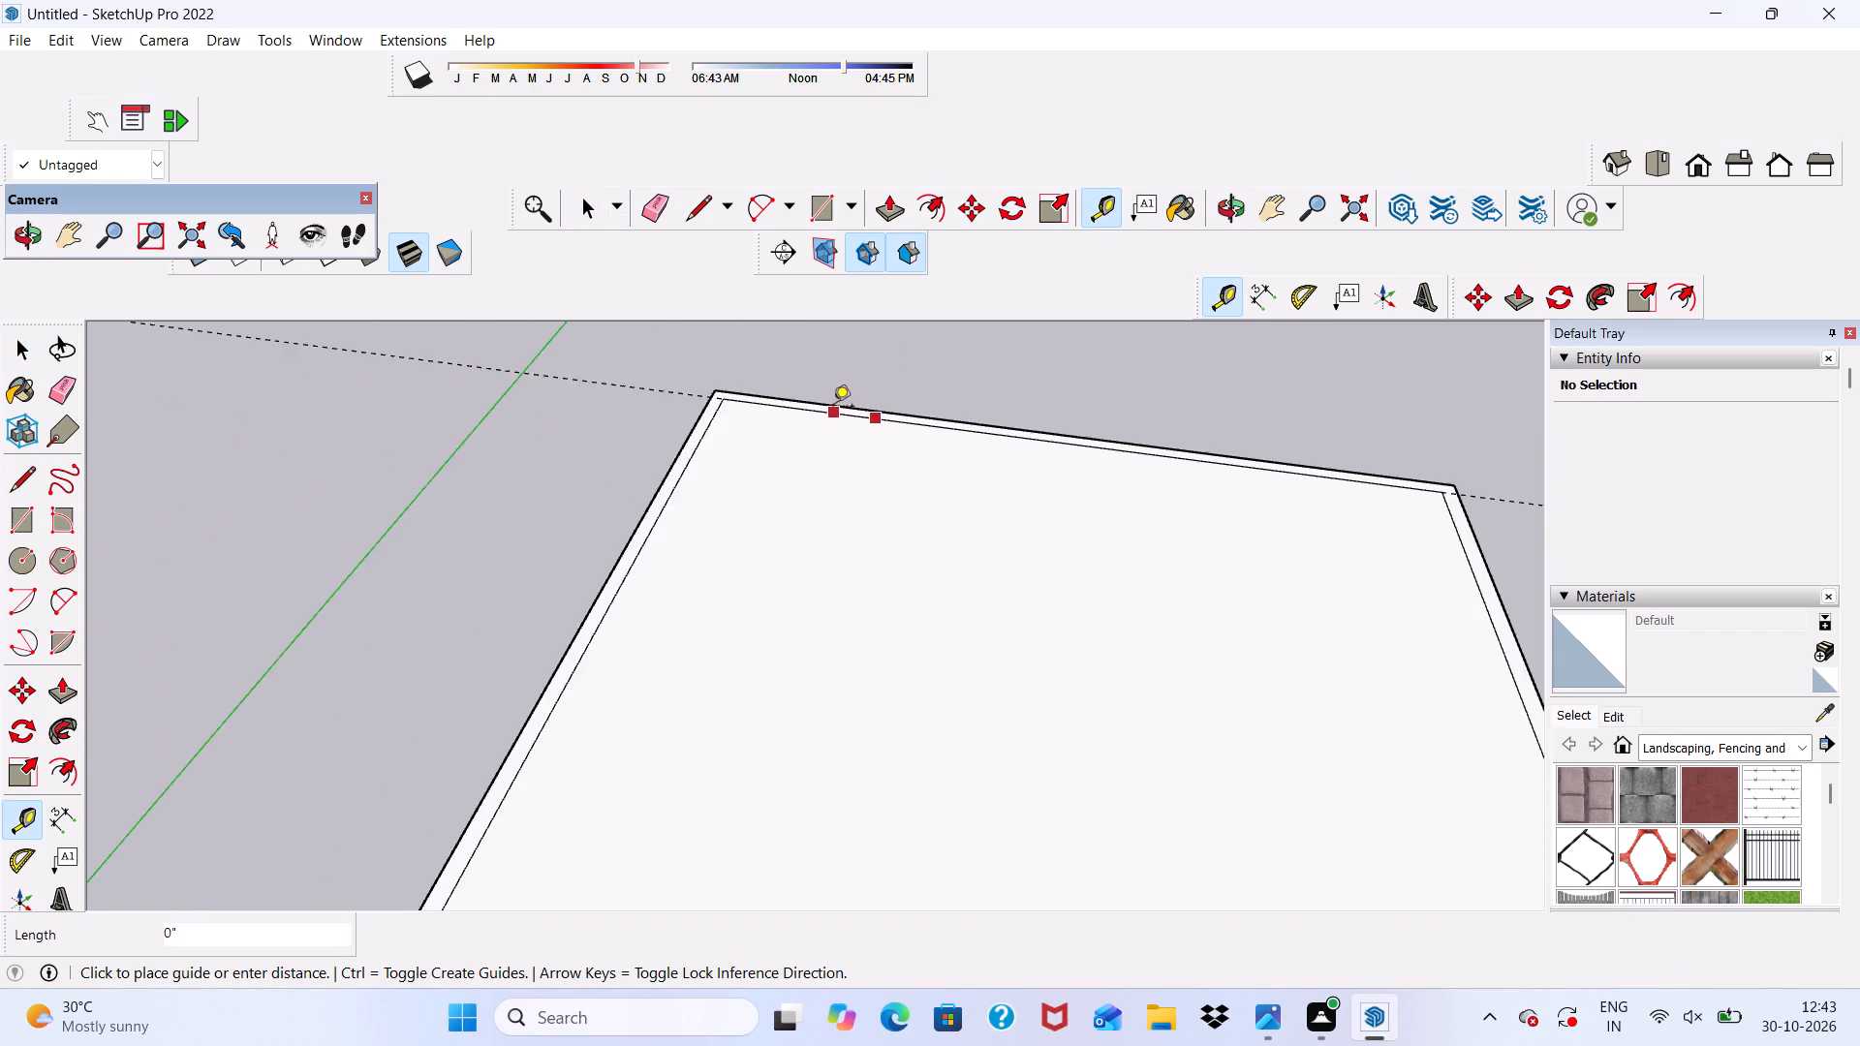
scroll(833, 408, down, 3)
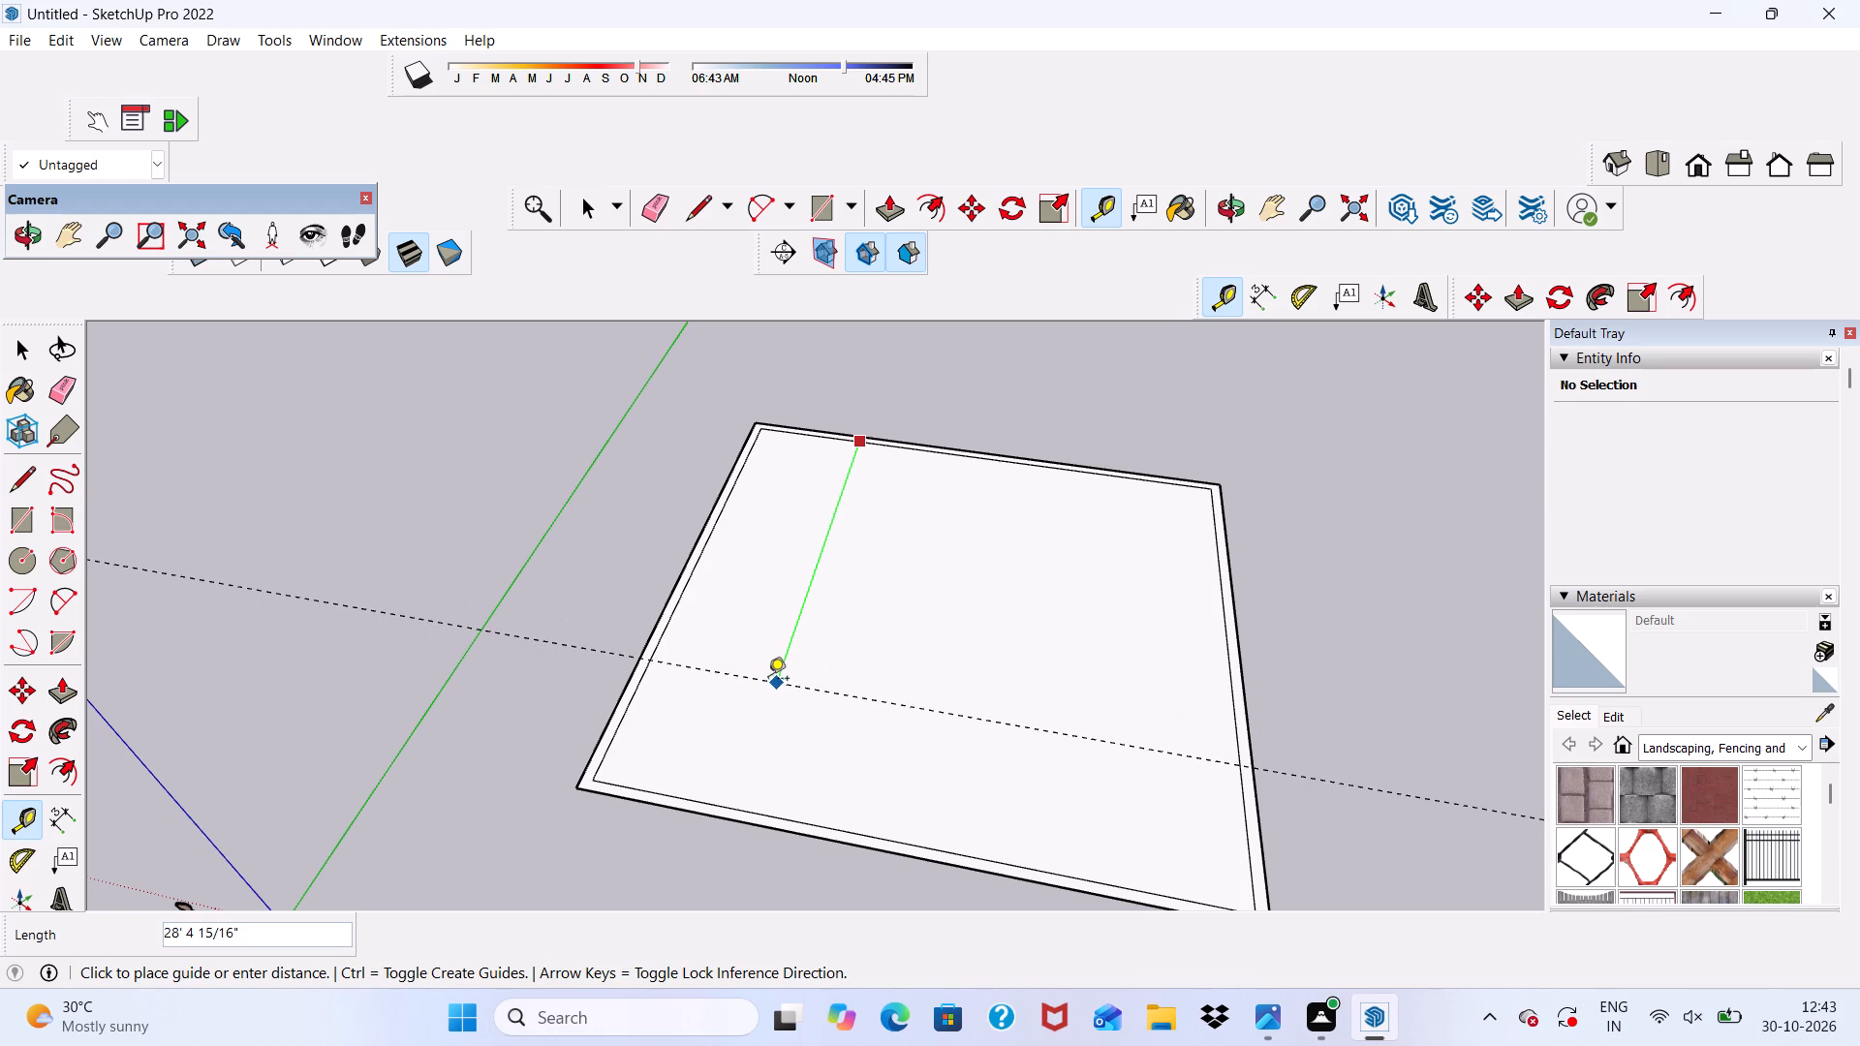
click(768, 679)
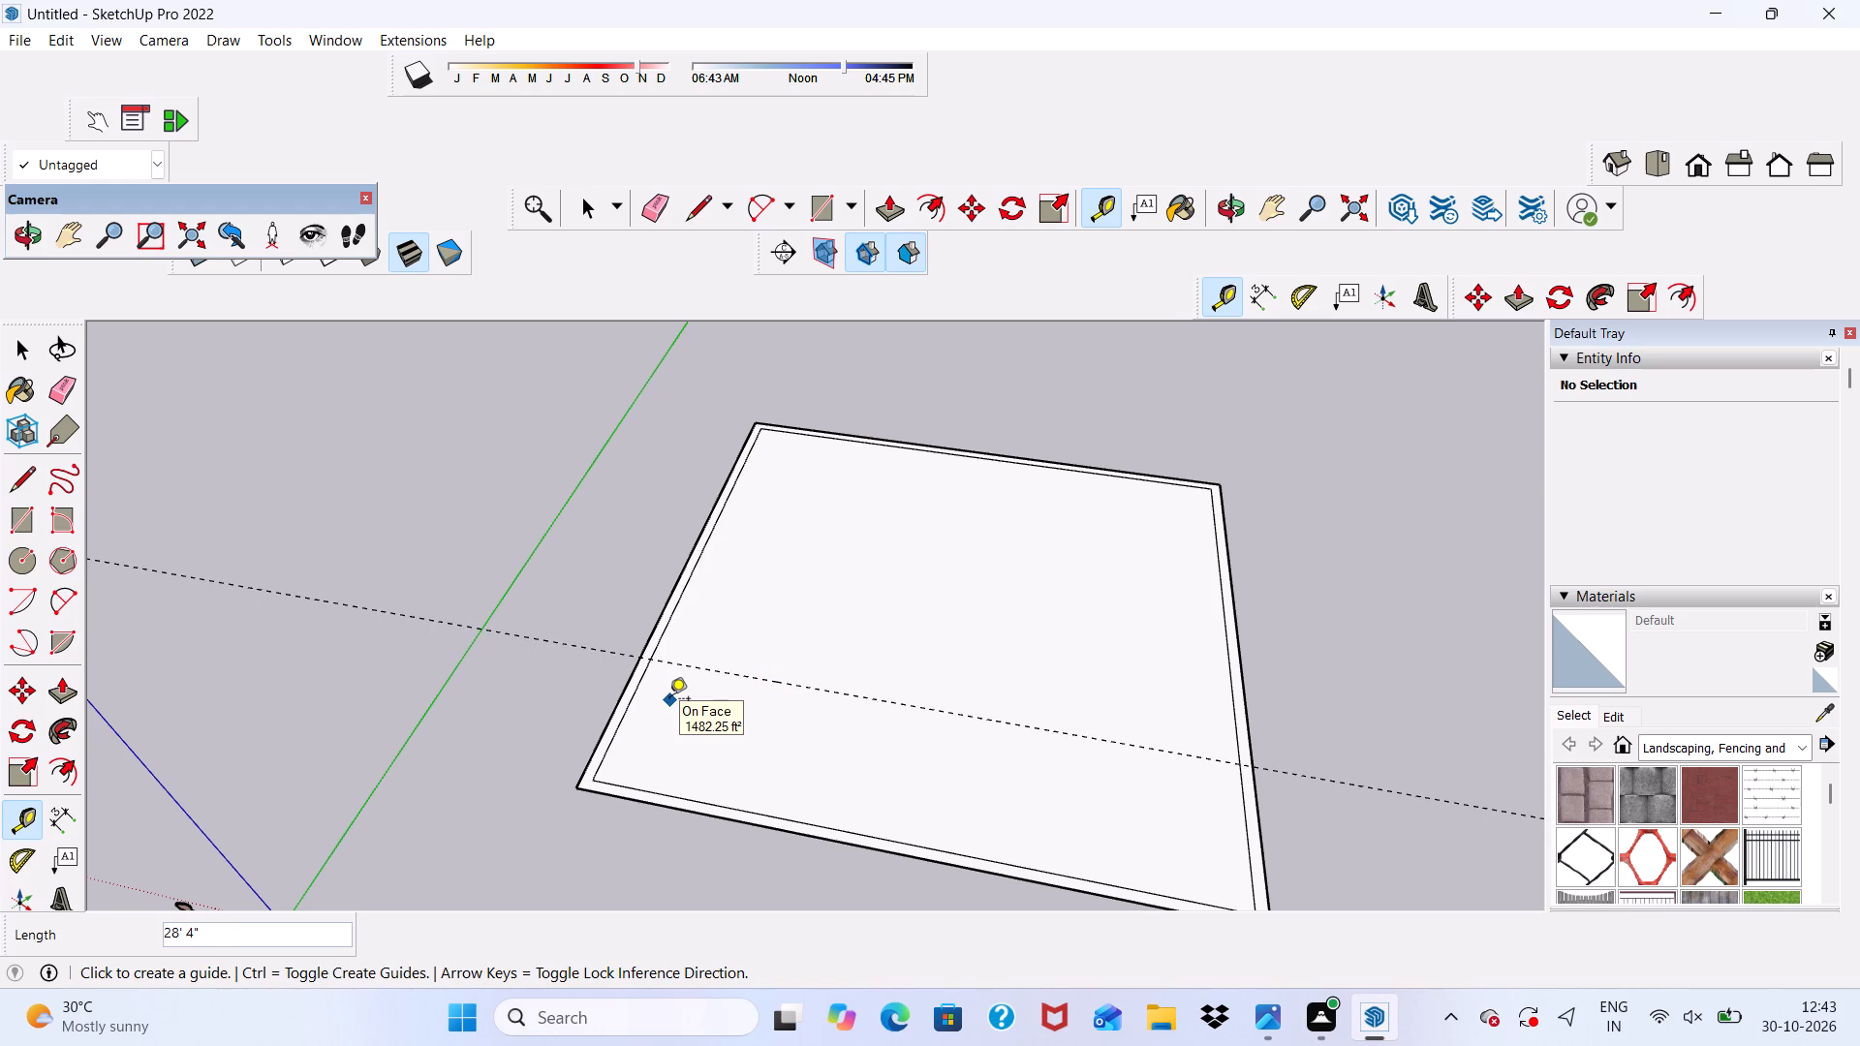
Place a second parallel guide 6" from the guide crossing the square.
scroll(638, 688, down, 1)
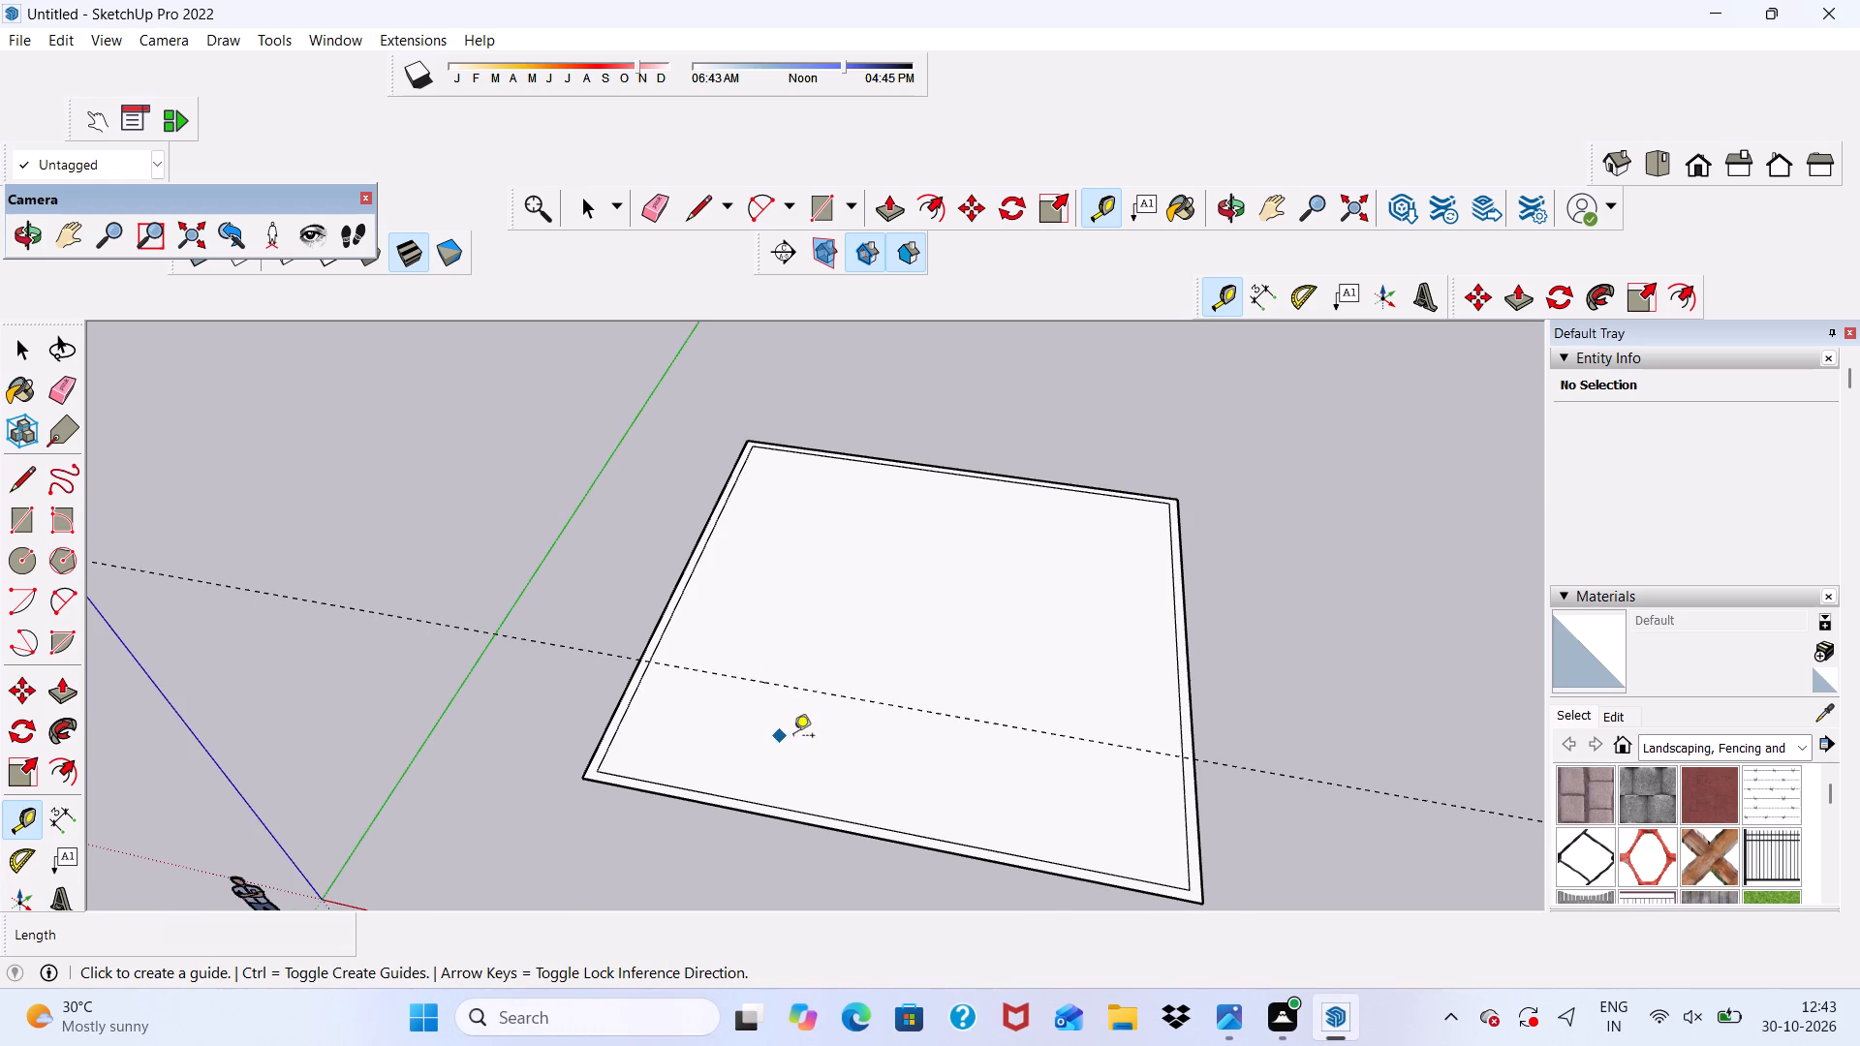
scroll(754, 664, up, 3)
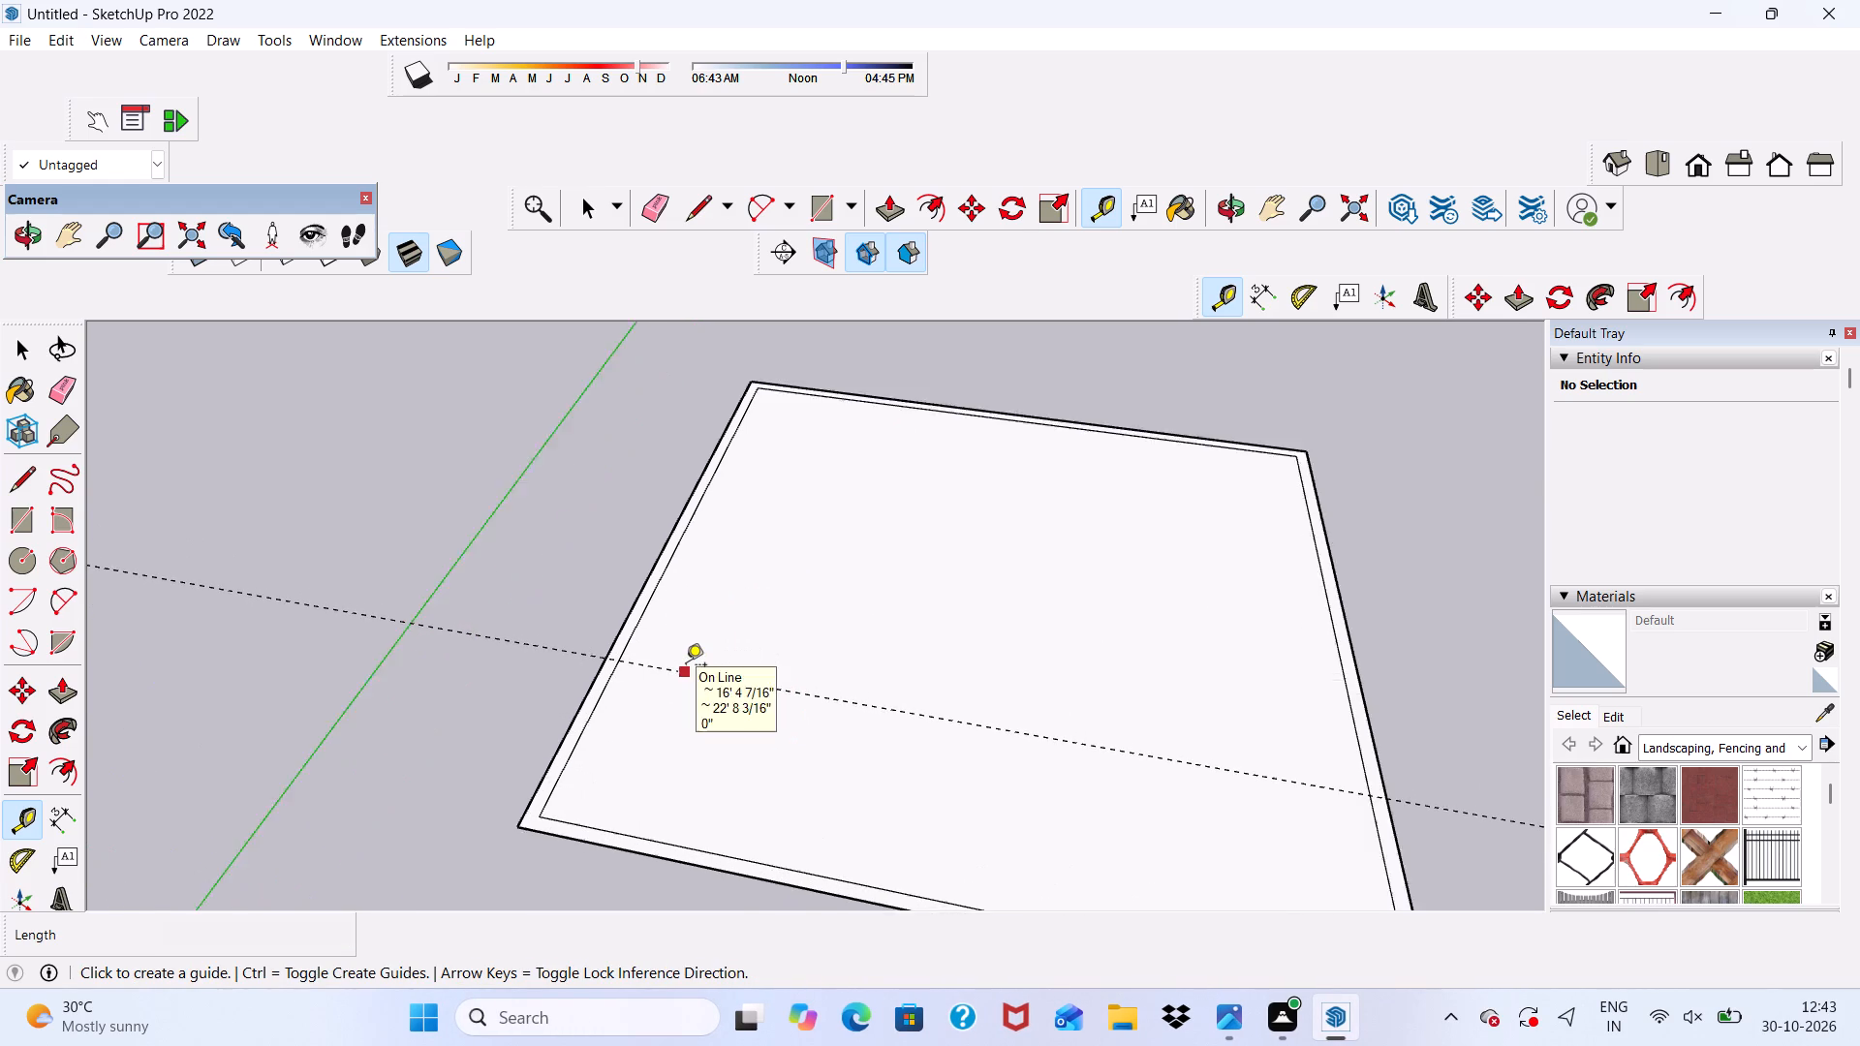
scroll(686, 666, up, 1)
scroll(673, 666, down, 5)
scroll(1148, 745, up, 6)
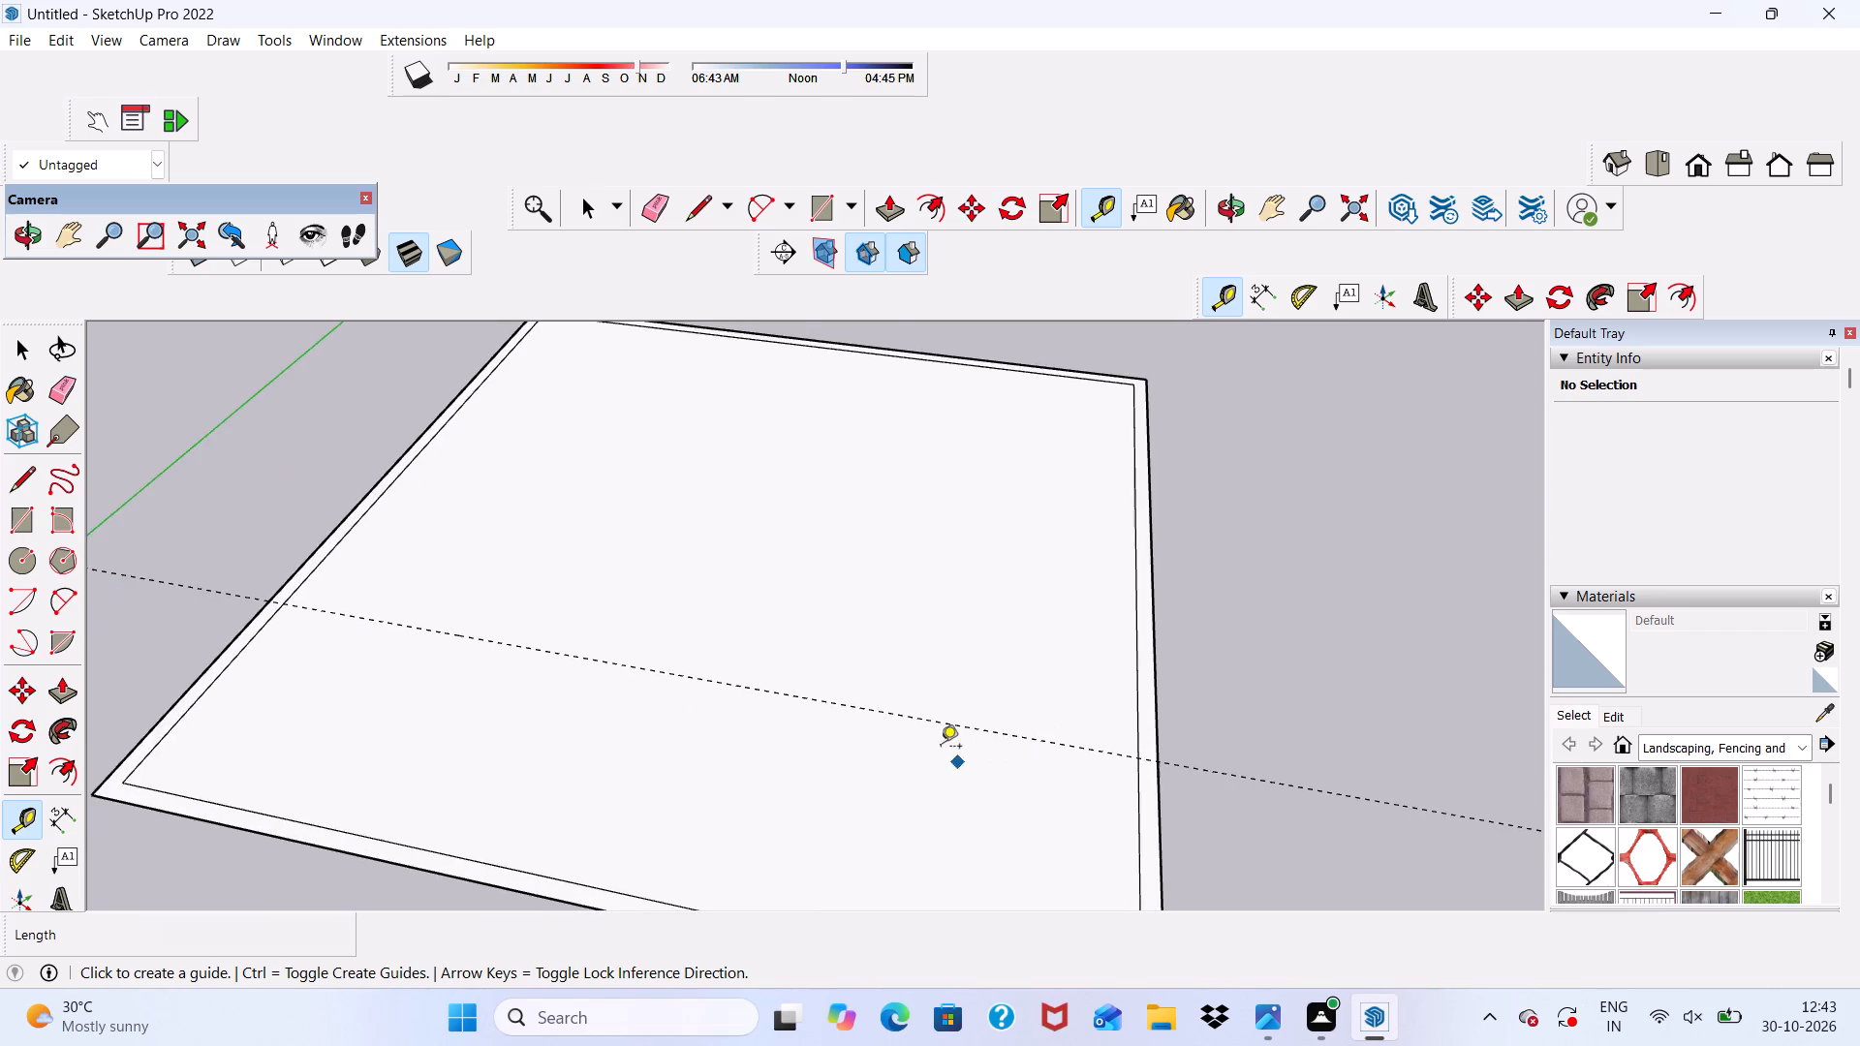
scroll(927, 728, up, 4)
click(924, 716)
text(6")
key(Return)
scroll(792, 600, down, 4)
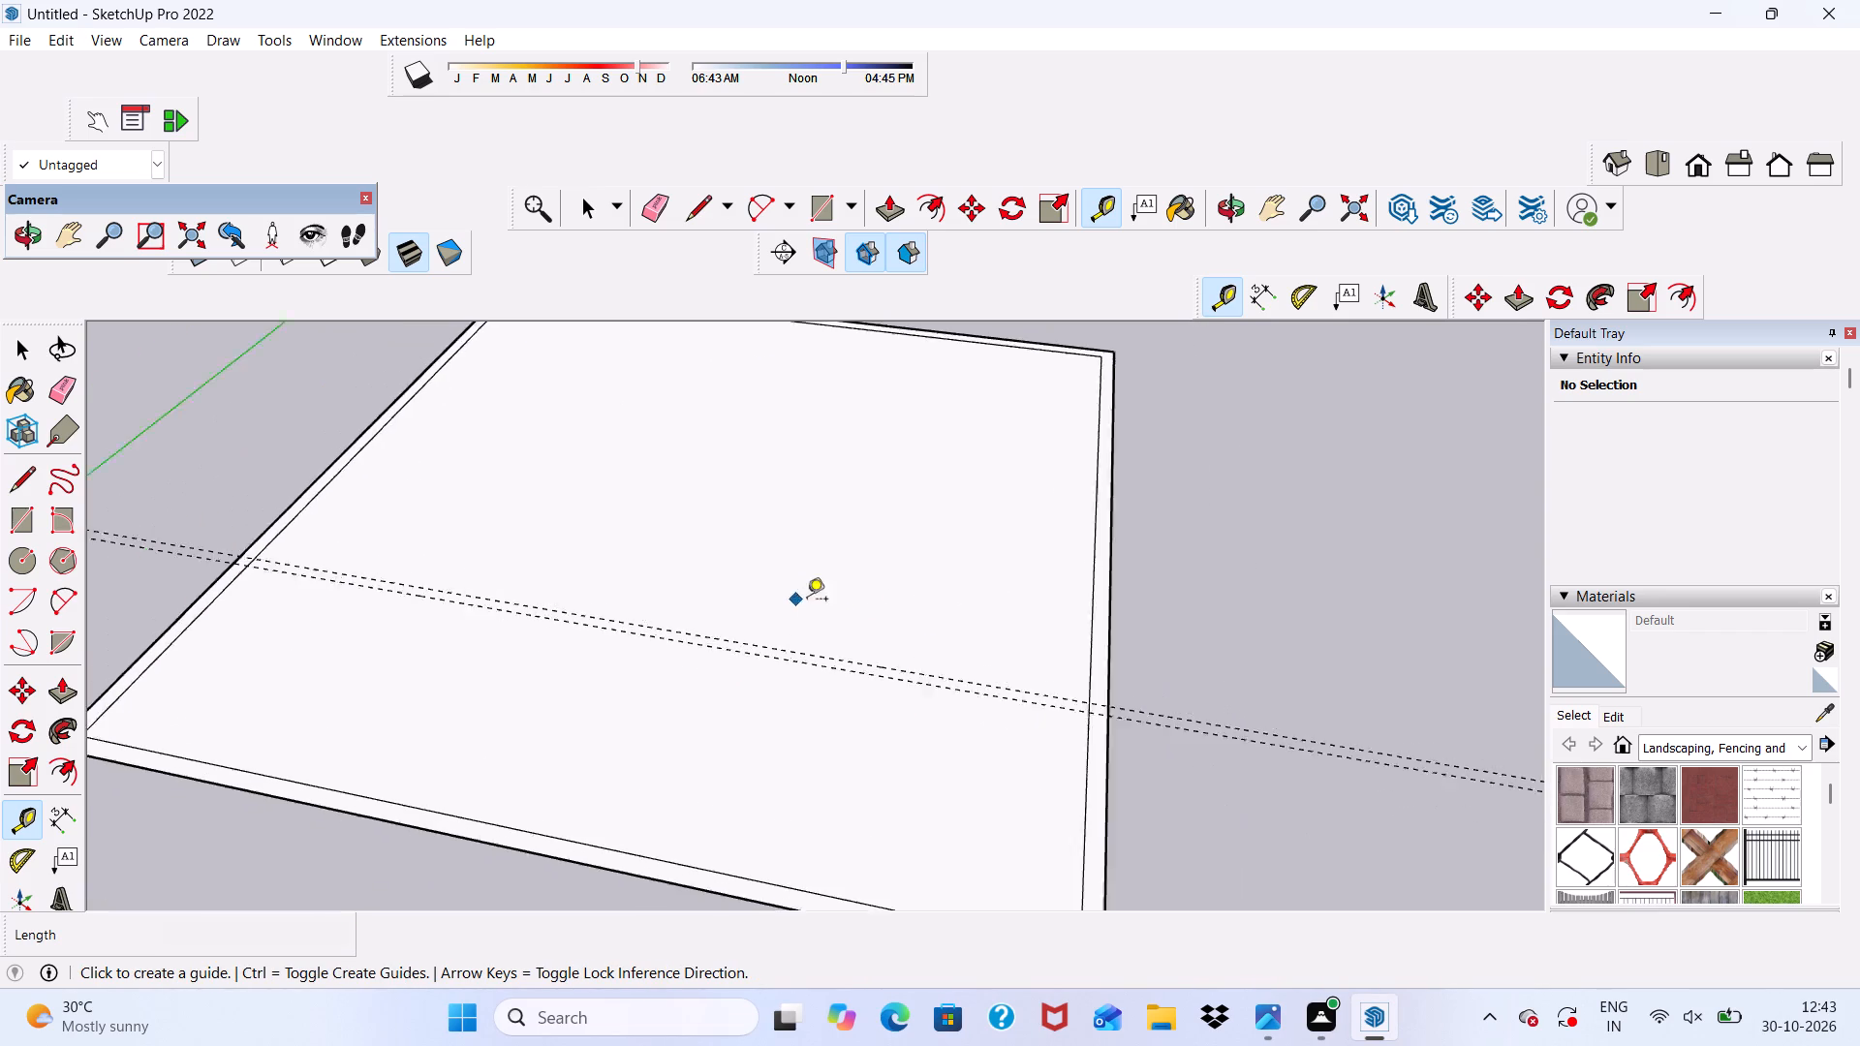
scroll(807, 600, down, 2)
scroll(1034, 635, up, 5)
scroll(1021, 533, down, 4)
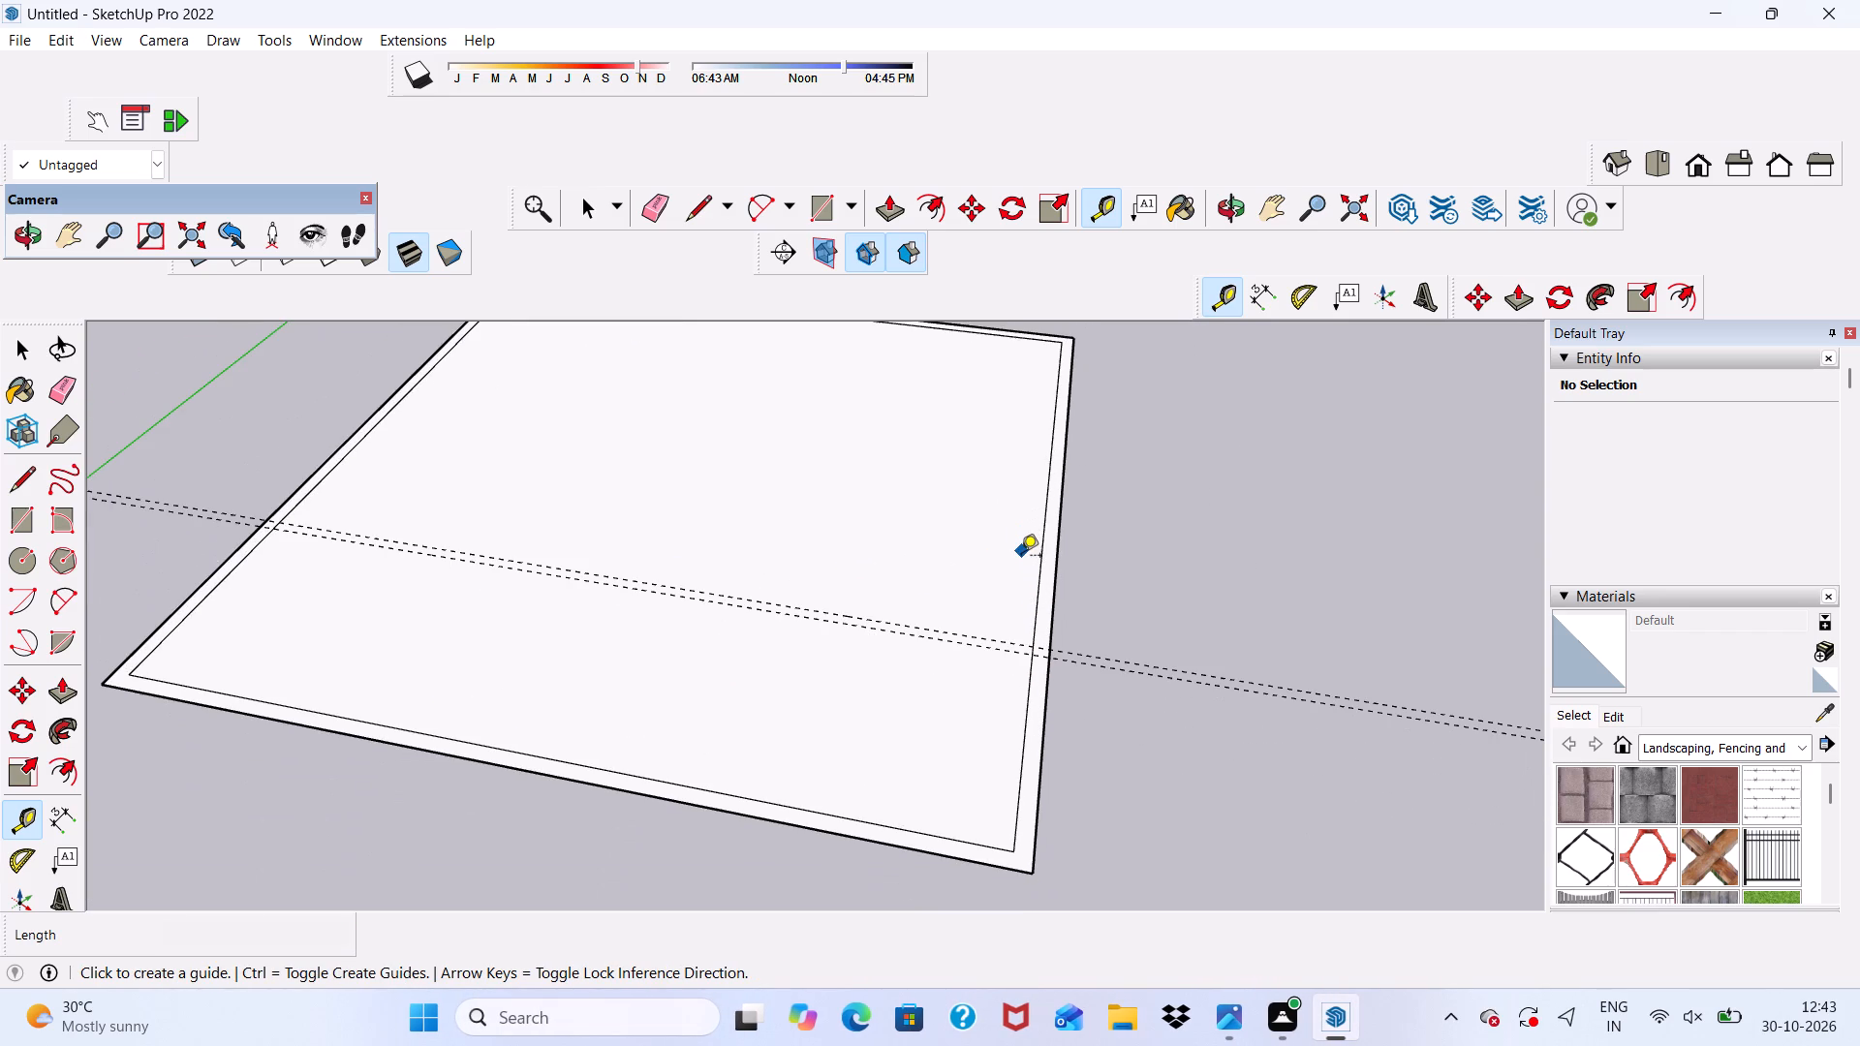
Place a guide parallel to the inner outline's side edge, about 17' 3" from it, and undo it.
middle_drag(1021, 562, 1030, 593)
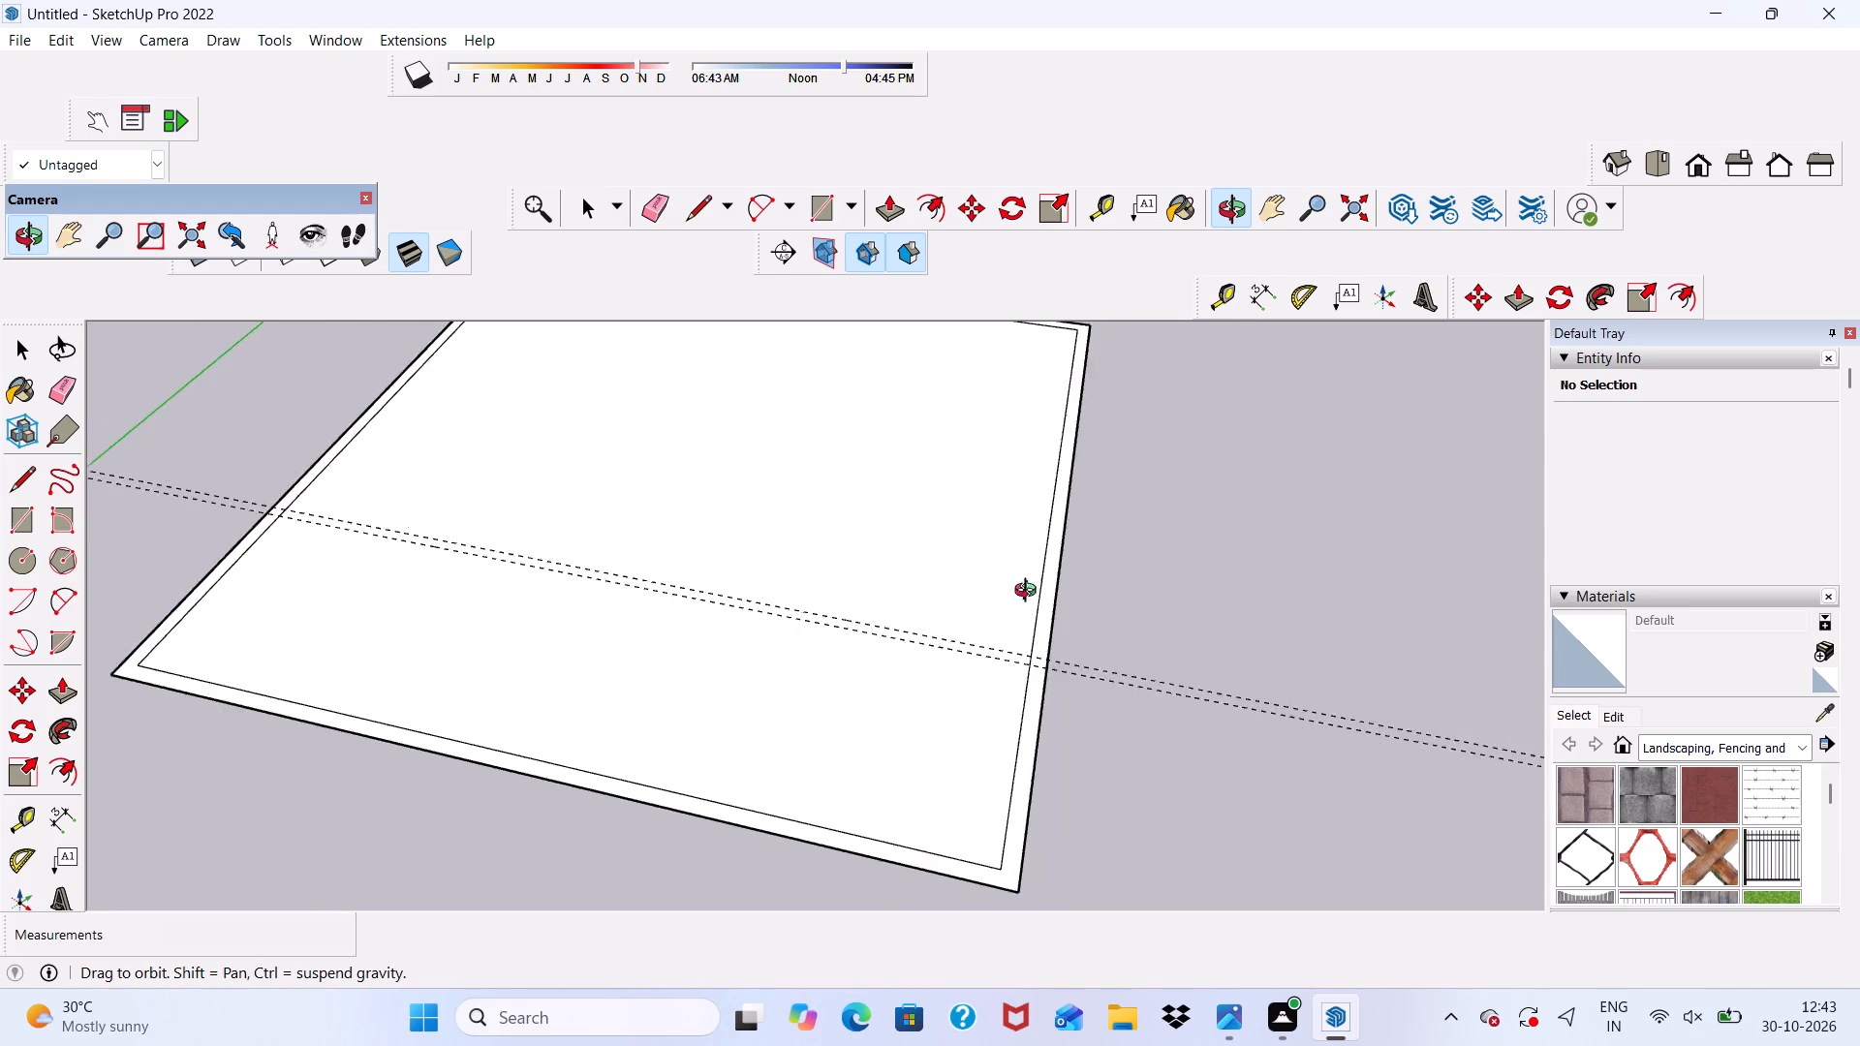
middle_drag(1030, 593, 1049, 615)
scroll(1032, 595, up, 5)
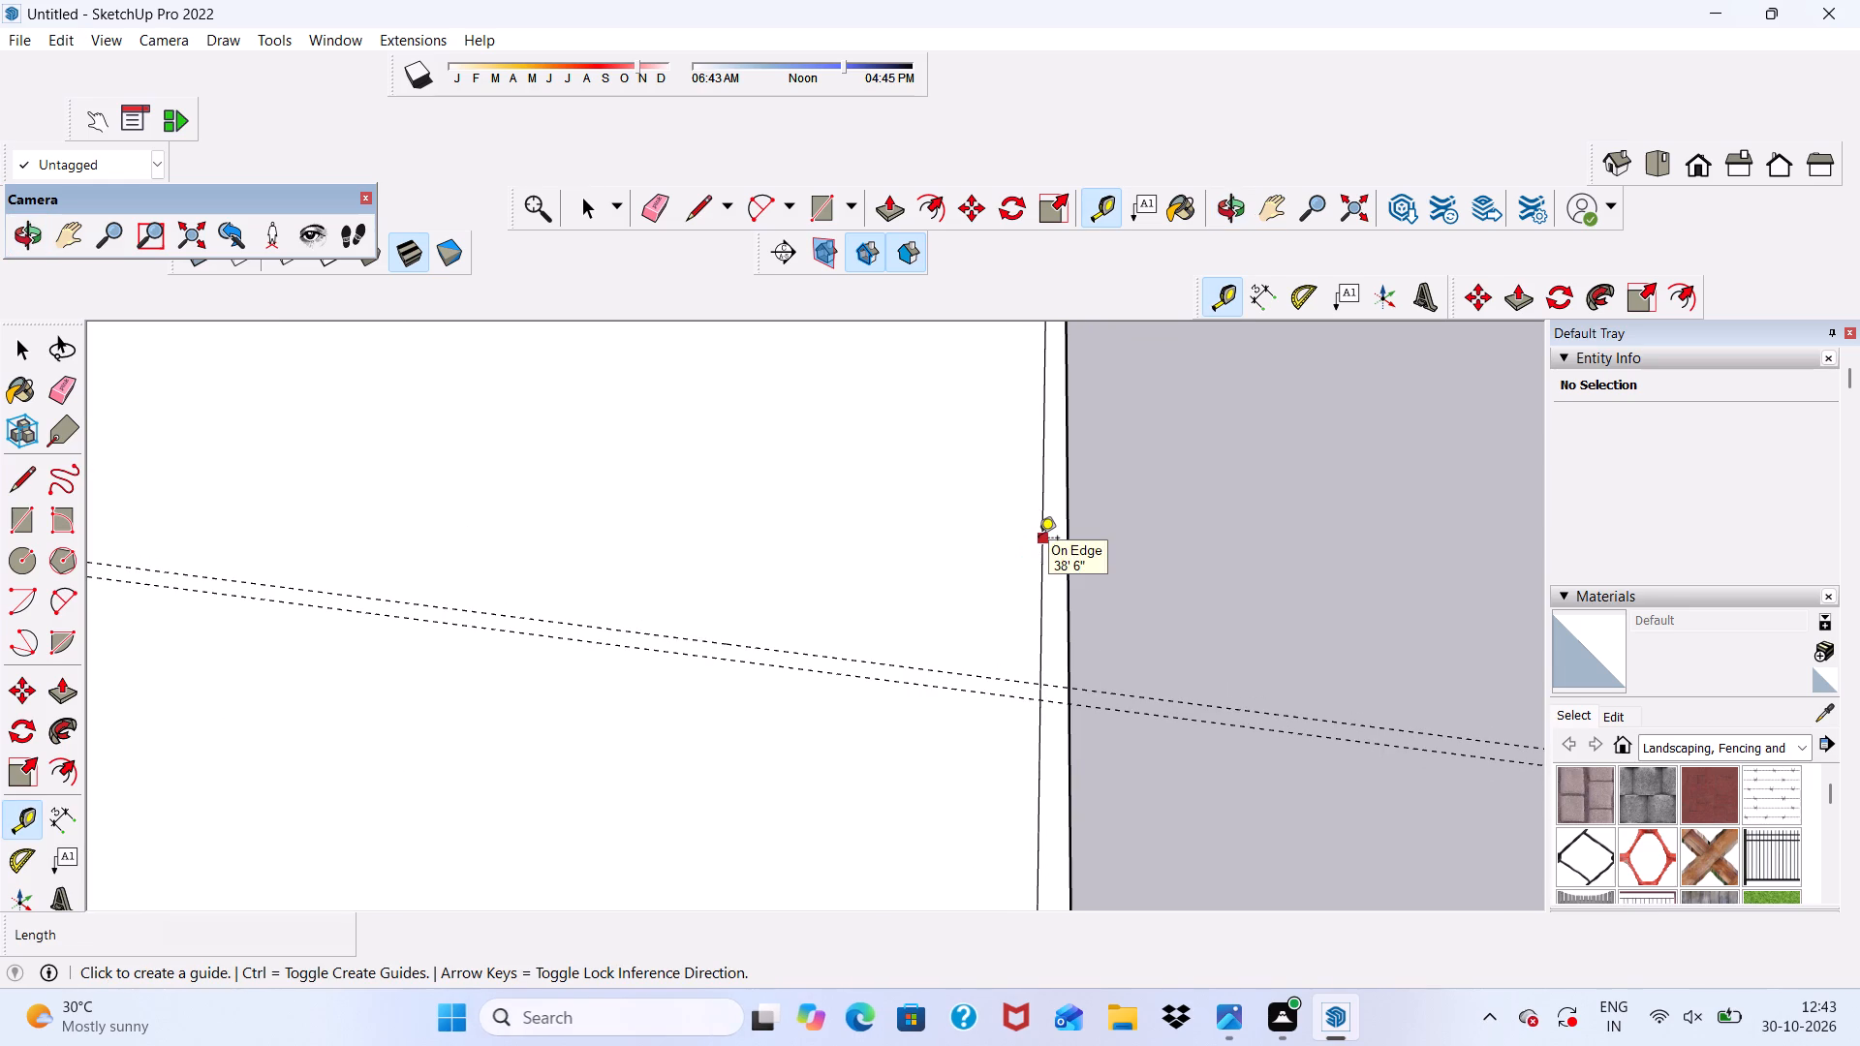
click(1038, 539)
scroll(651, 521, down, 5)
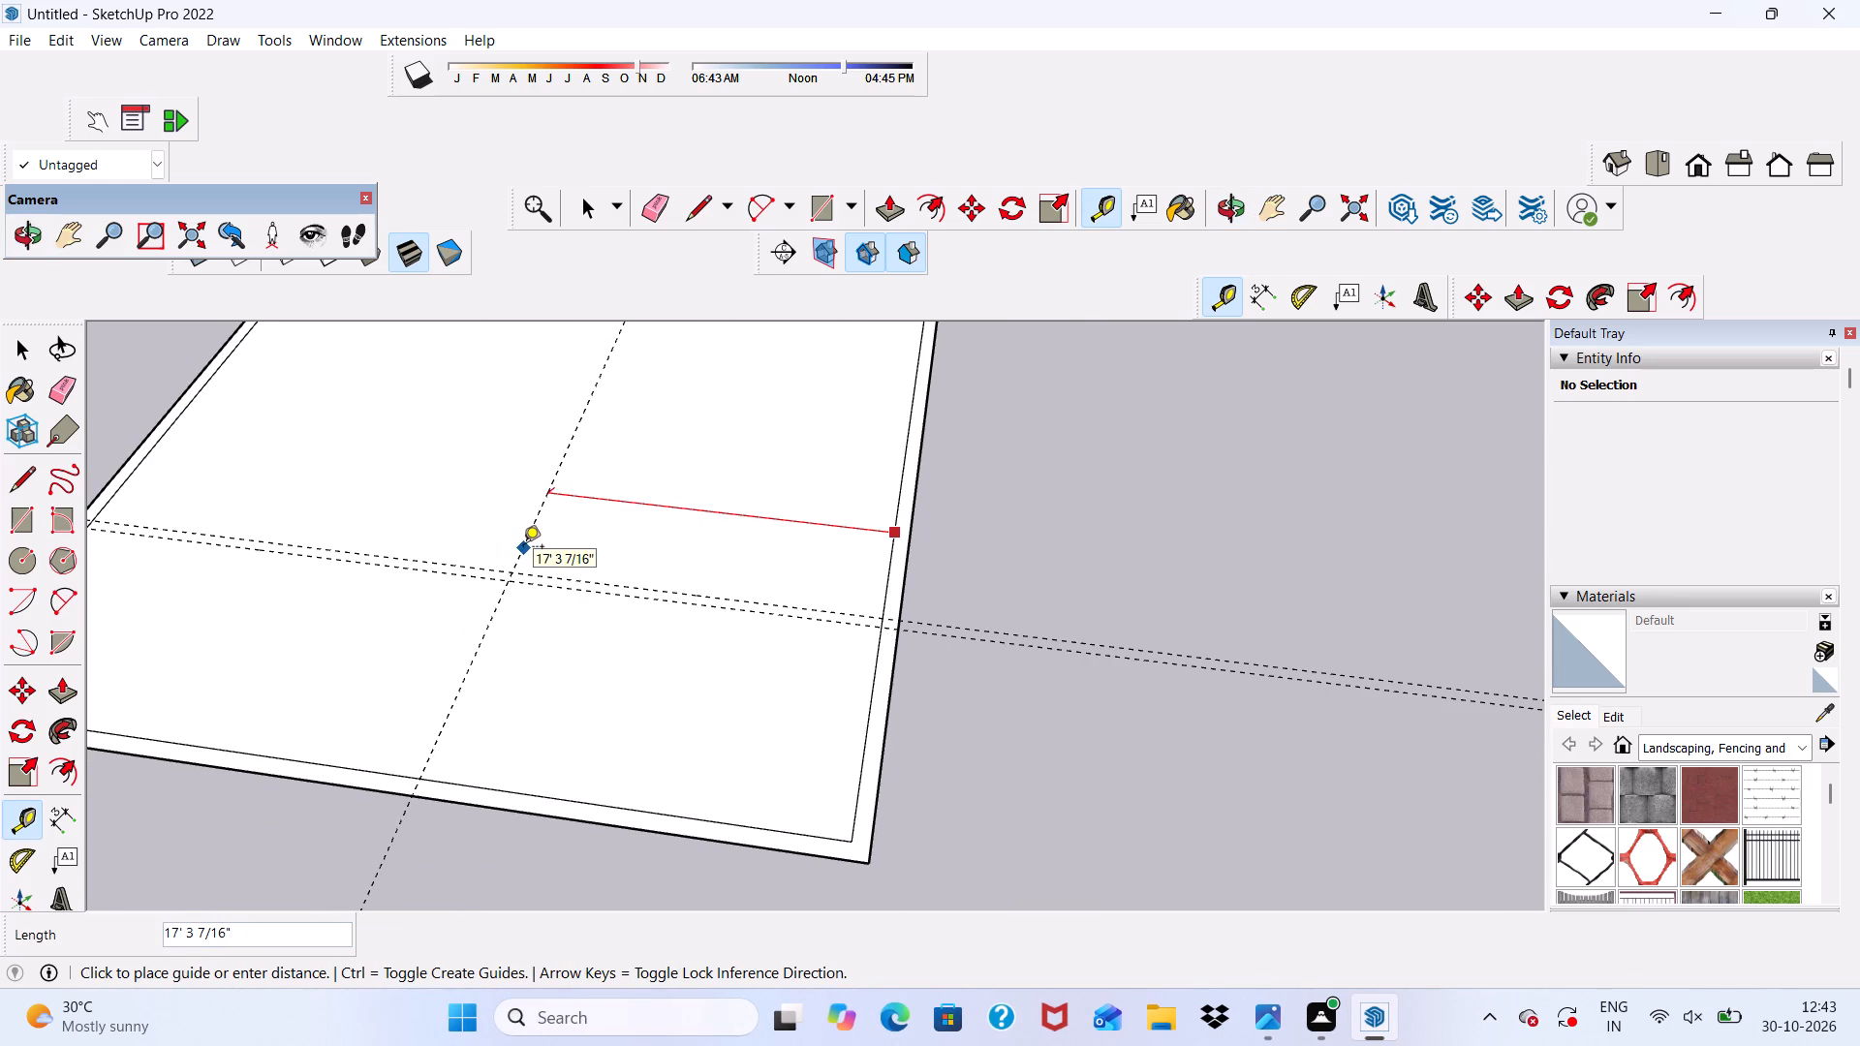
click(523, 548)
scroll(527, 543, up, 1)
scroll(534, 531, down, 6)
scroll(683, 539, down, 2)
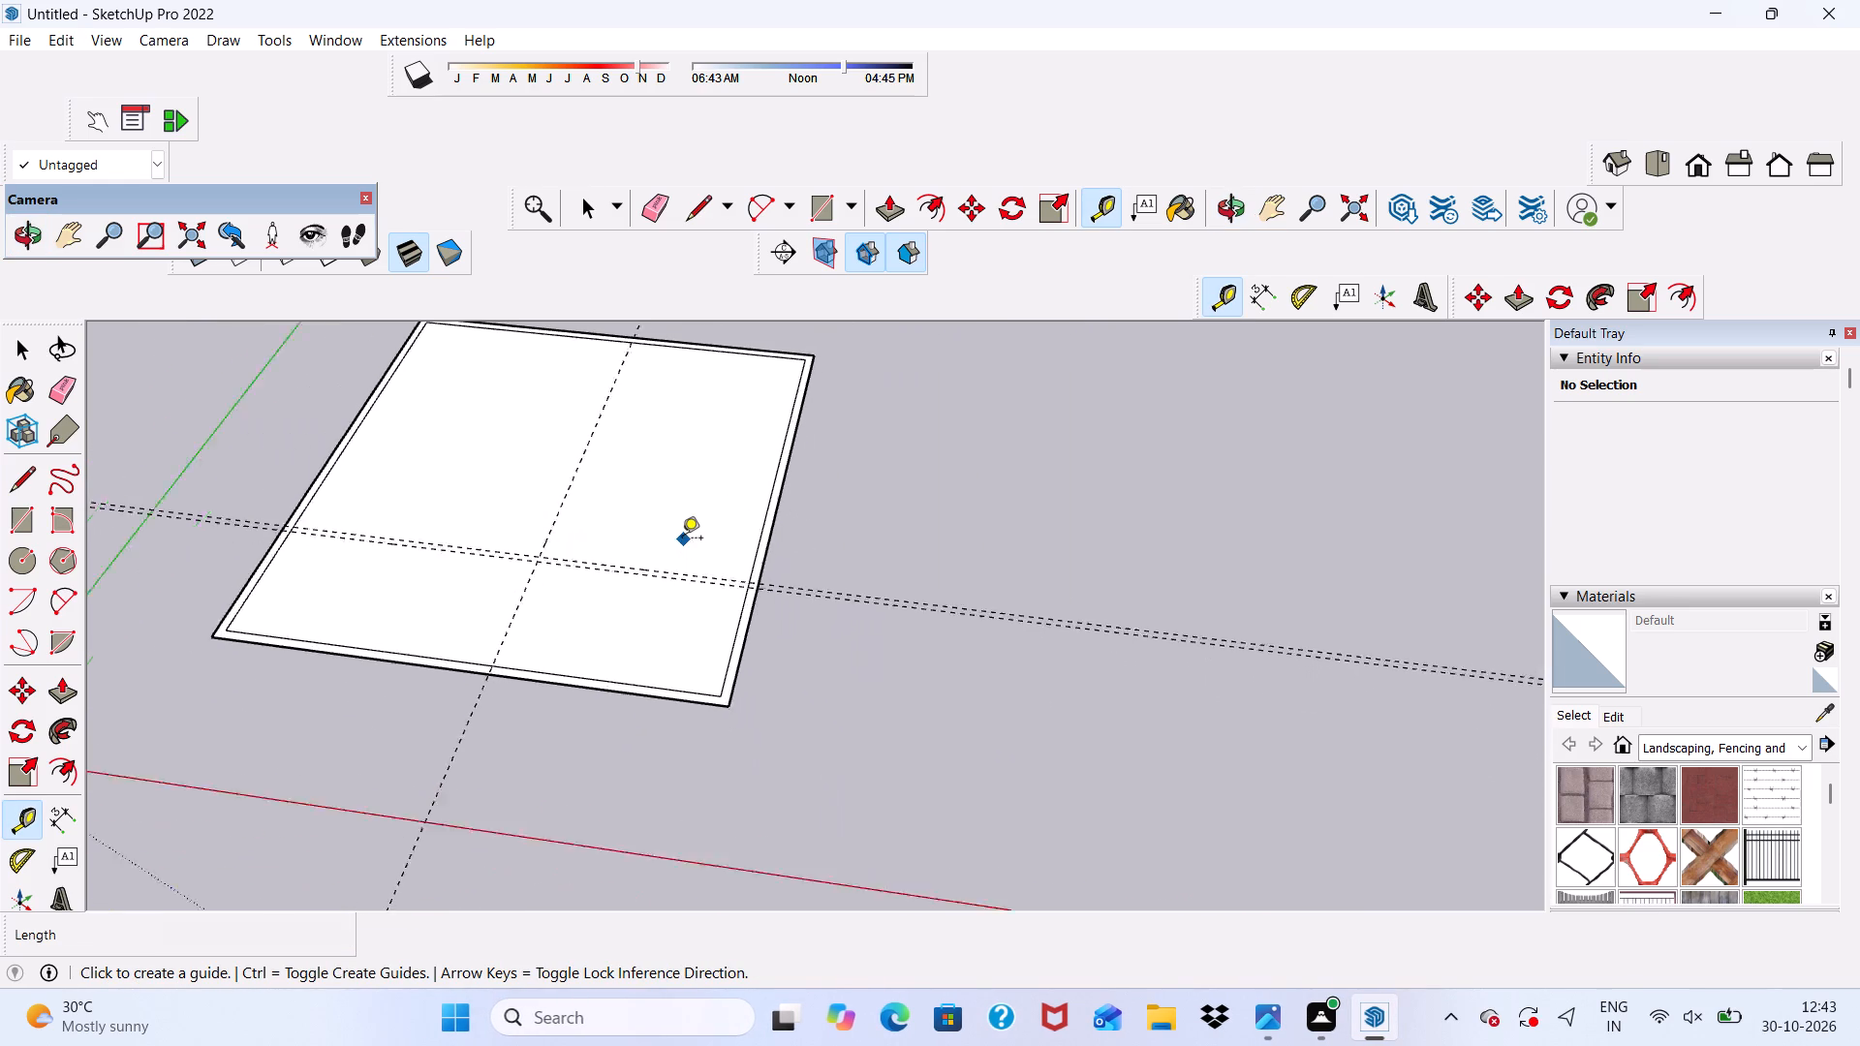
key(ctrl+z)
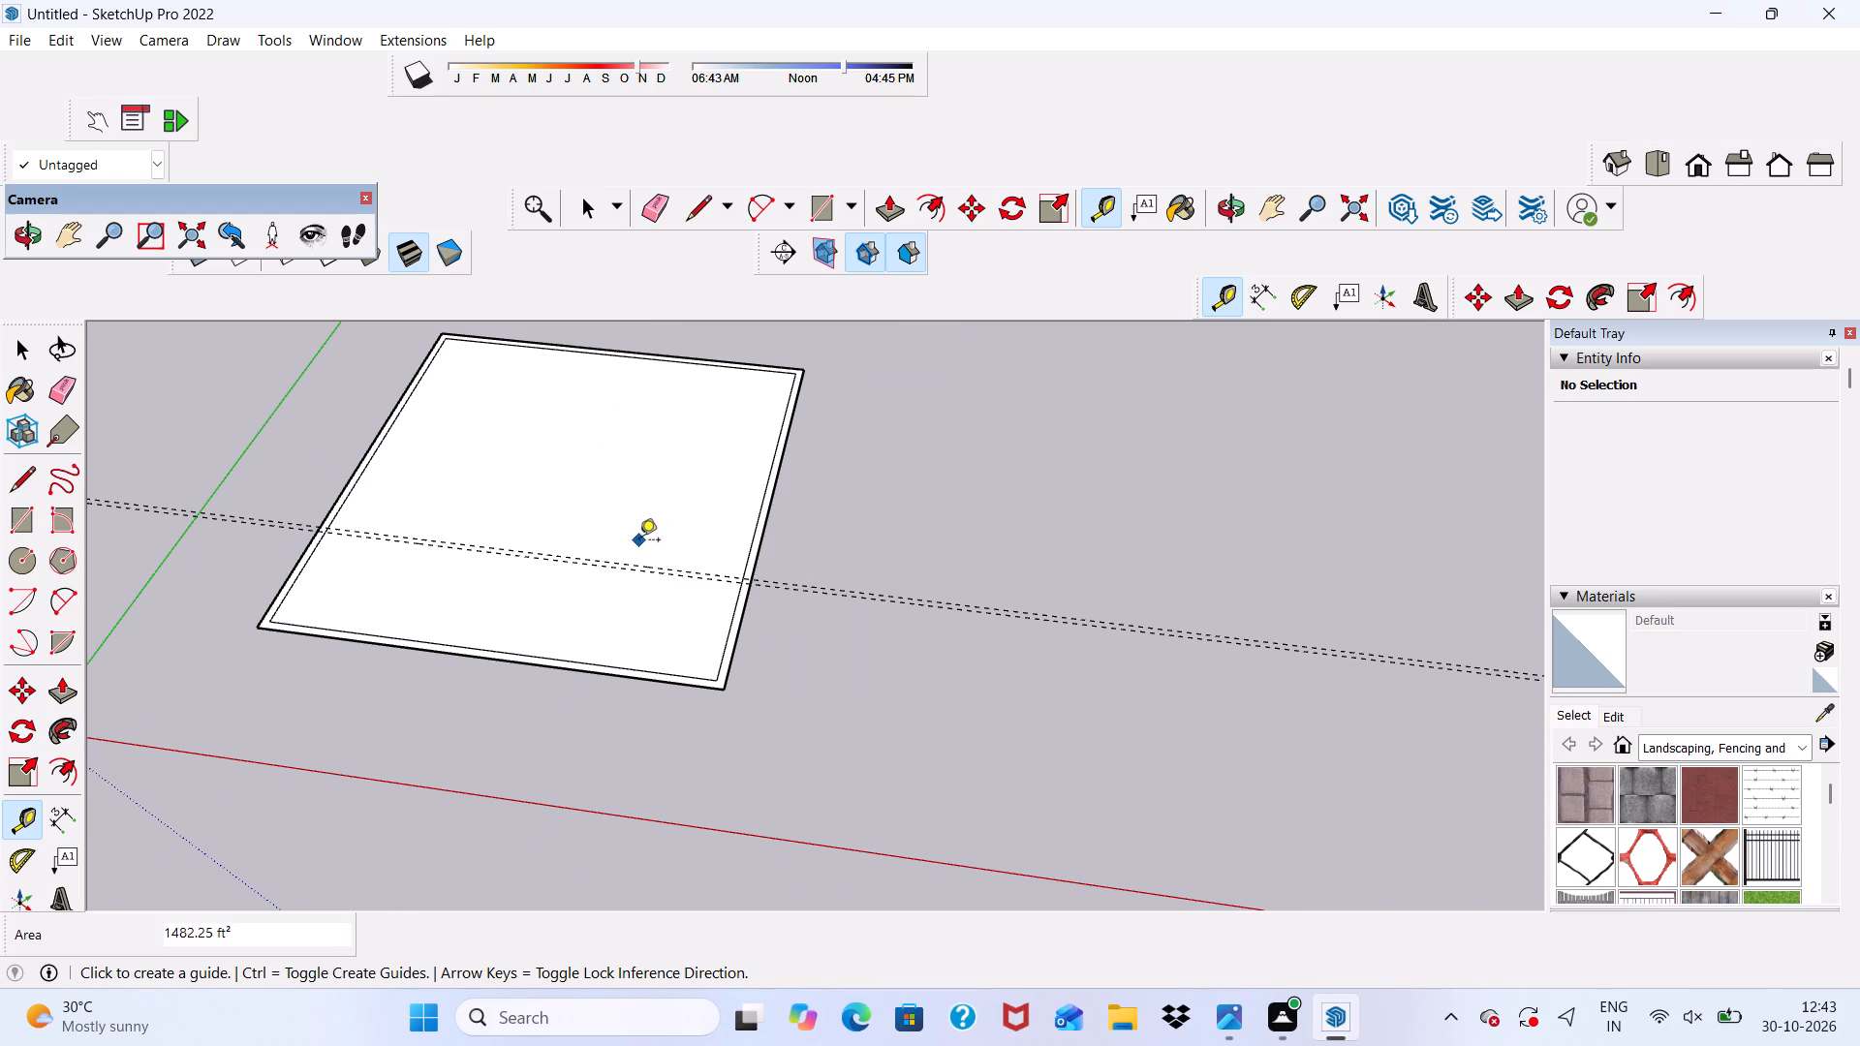
Place a guide parallel to the inner outline's side edge, about 12' 8" from it, crossing the existing guide pair.
click(749, 547)
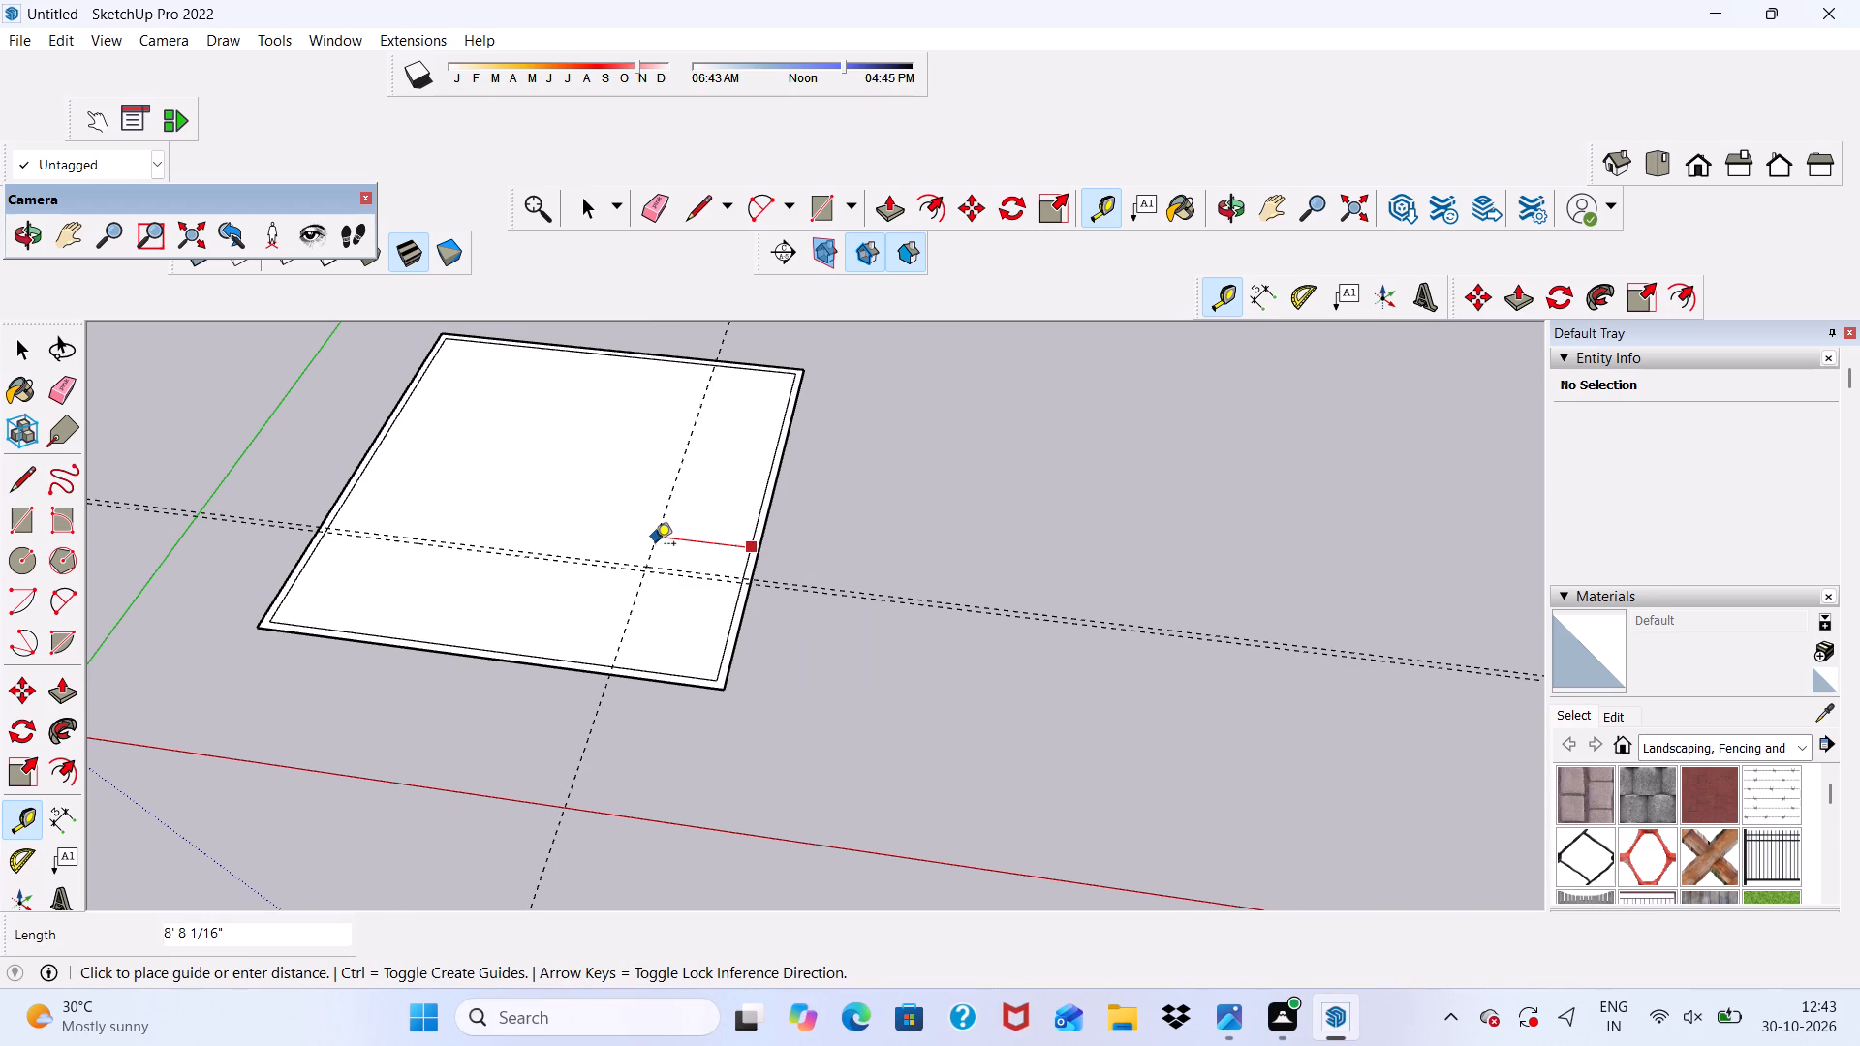
click(613, 536)
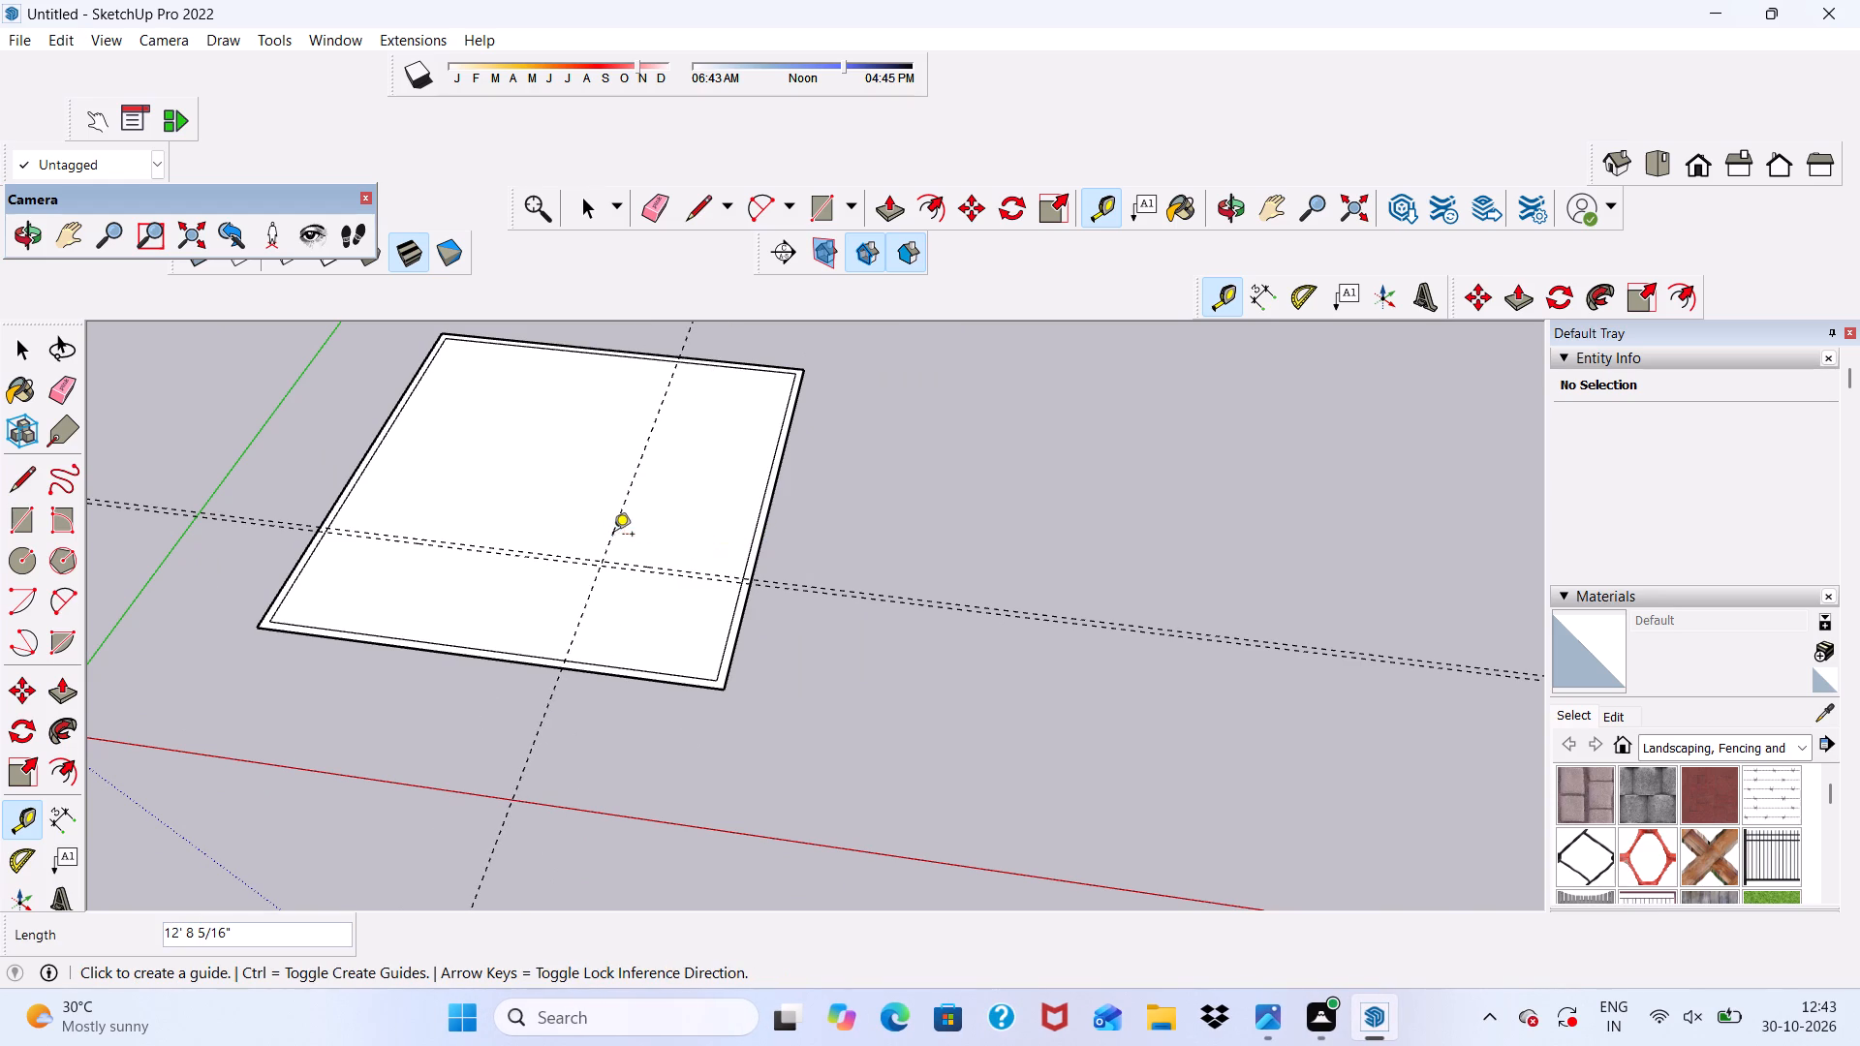
Place a second parallel guide 6" from the new guide, on the side away from the measured wall.
scroll(613, 534, up, 4)
click(614, 524)
text(6")
key(Return)
key(space)
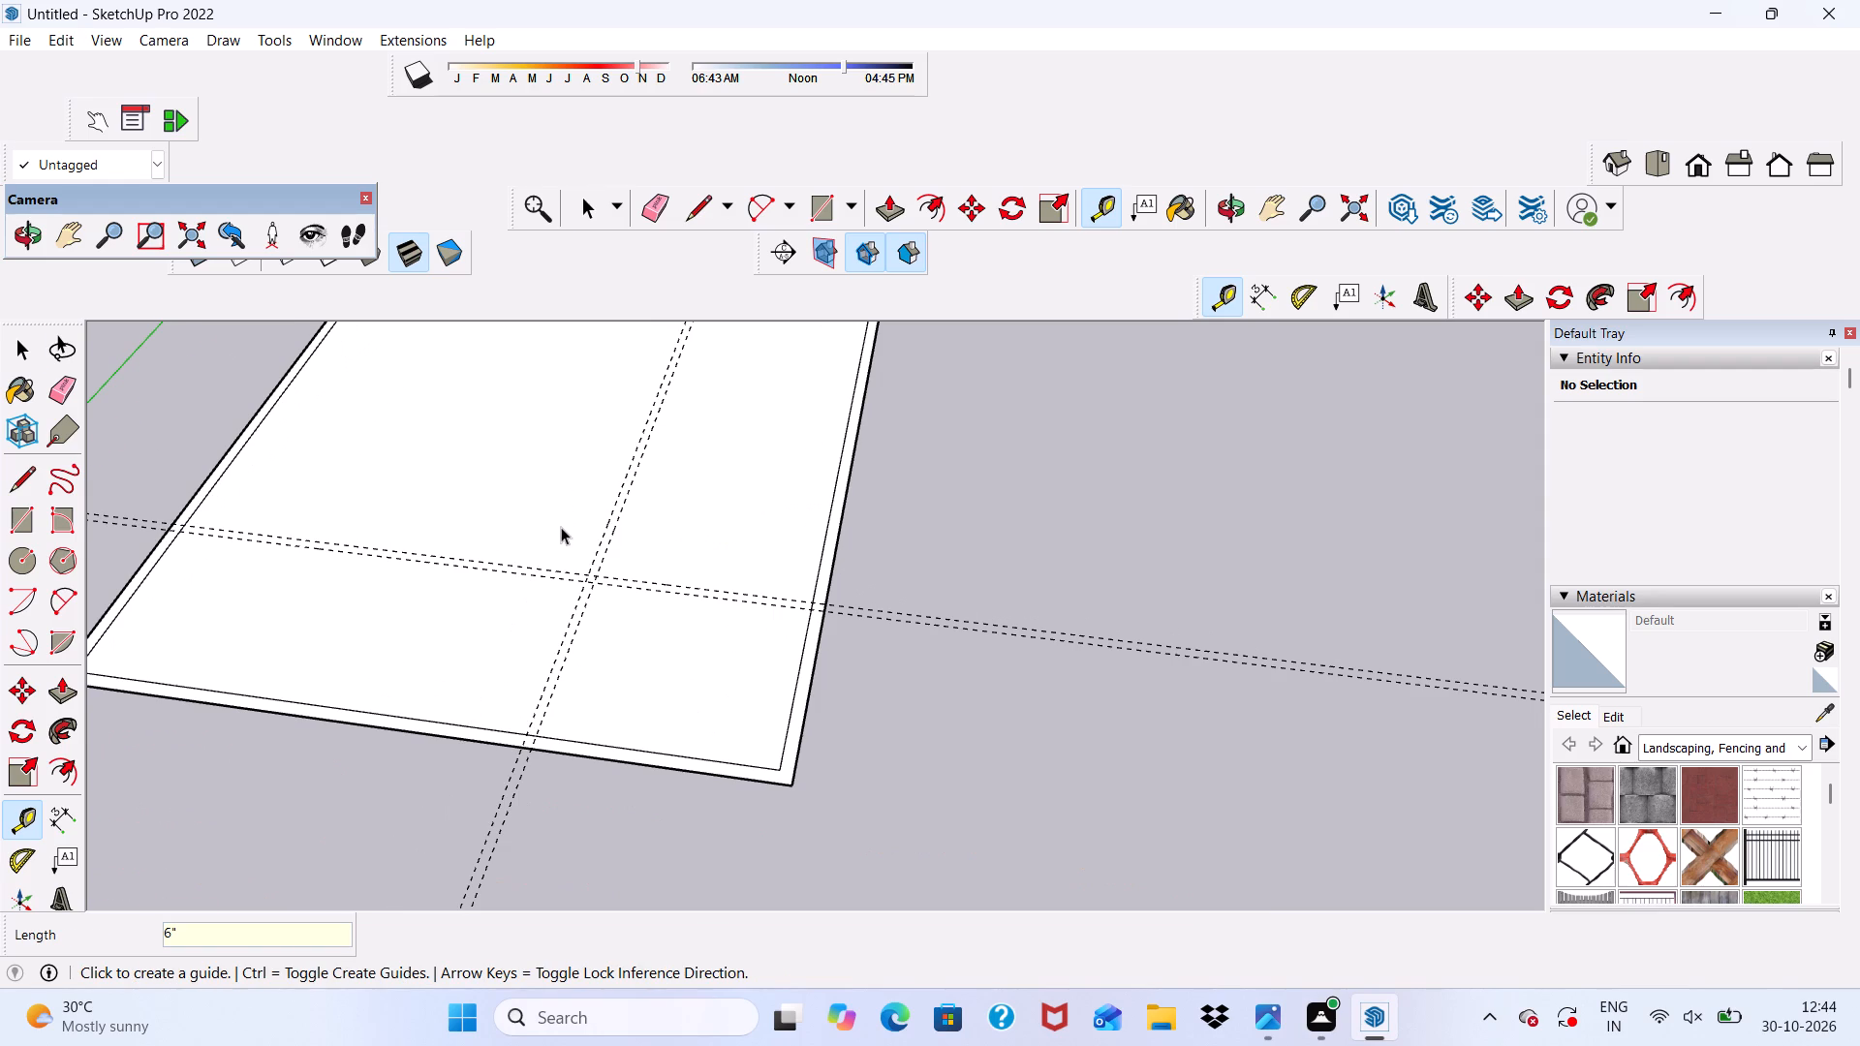
Offset the inner face's outline outward by about 8' 2" to form a larger outline around the building, and clear the selection.
scroll(608, 650, down, 3)
click(412, 451)
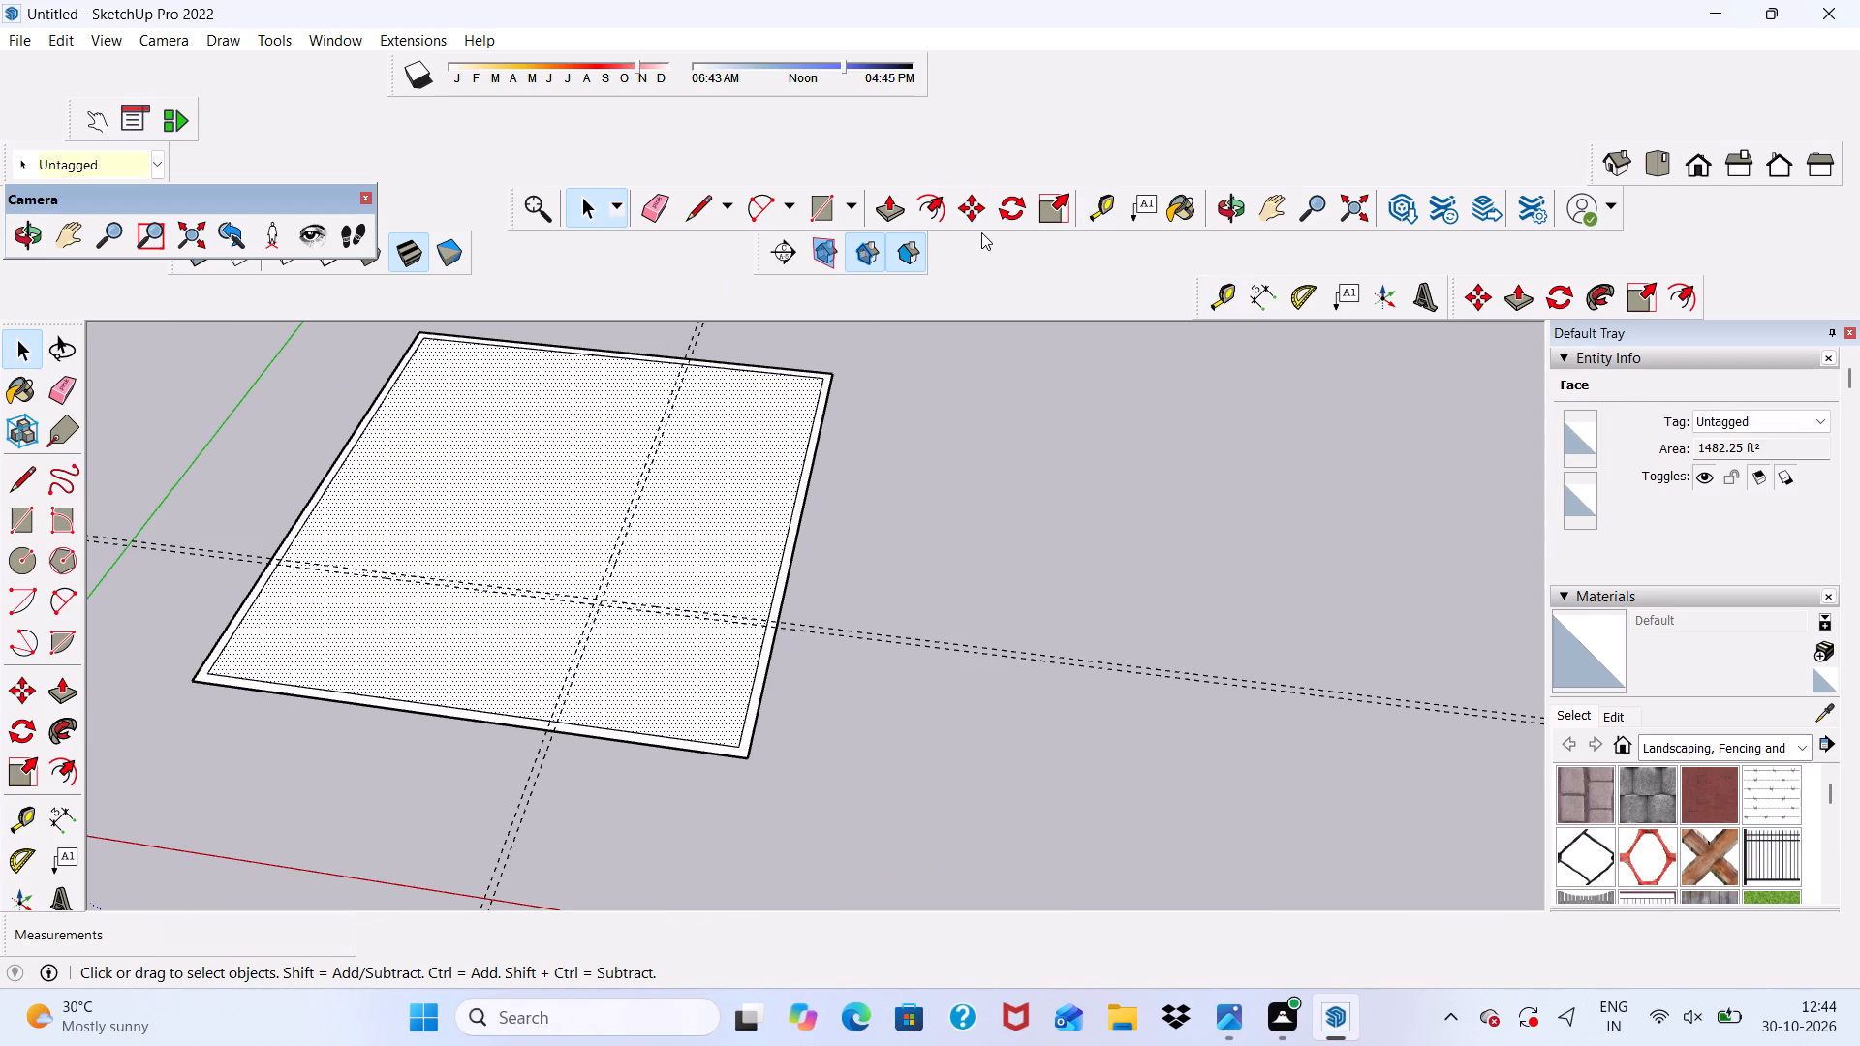
click(928, 204)
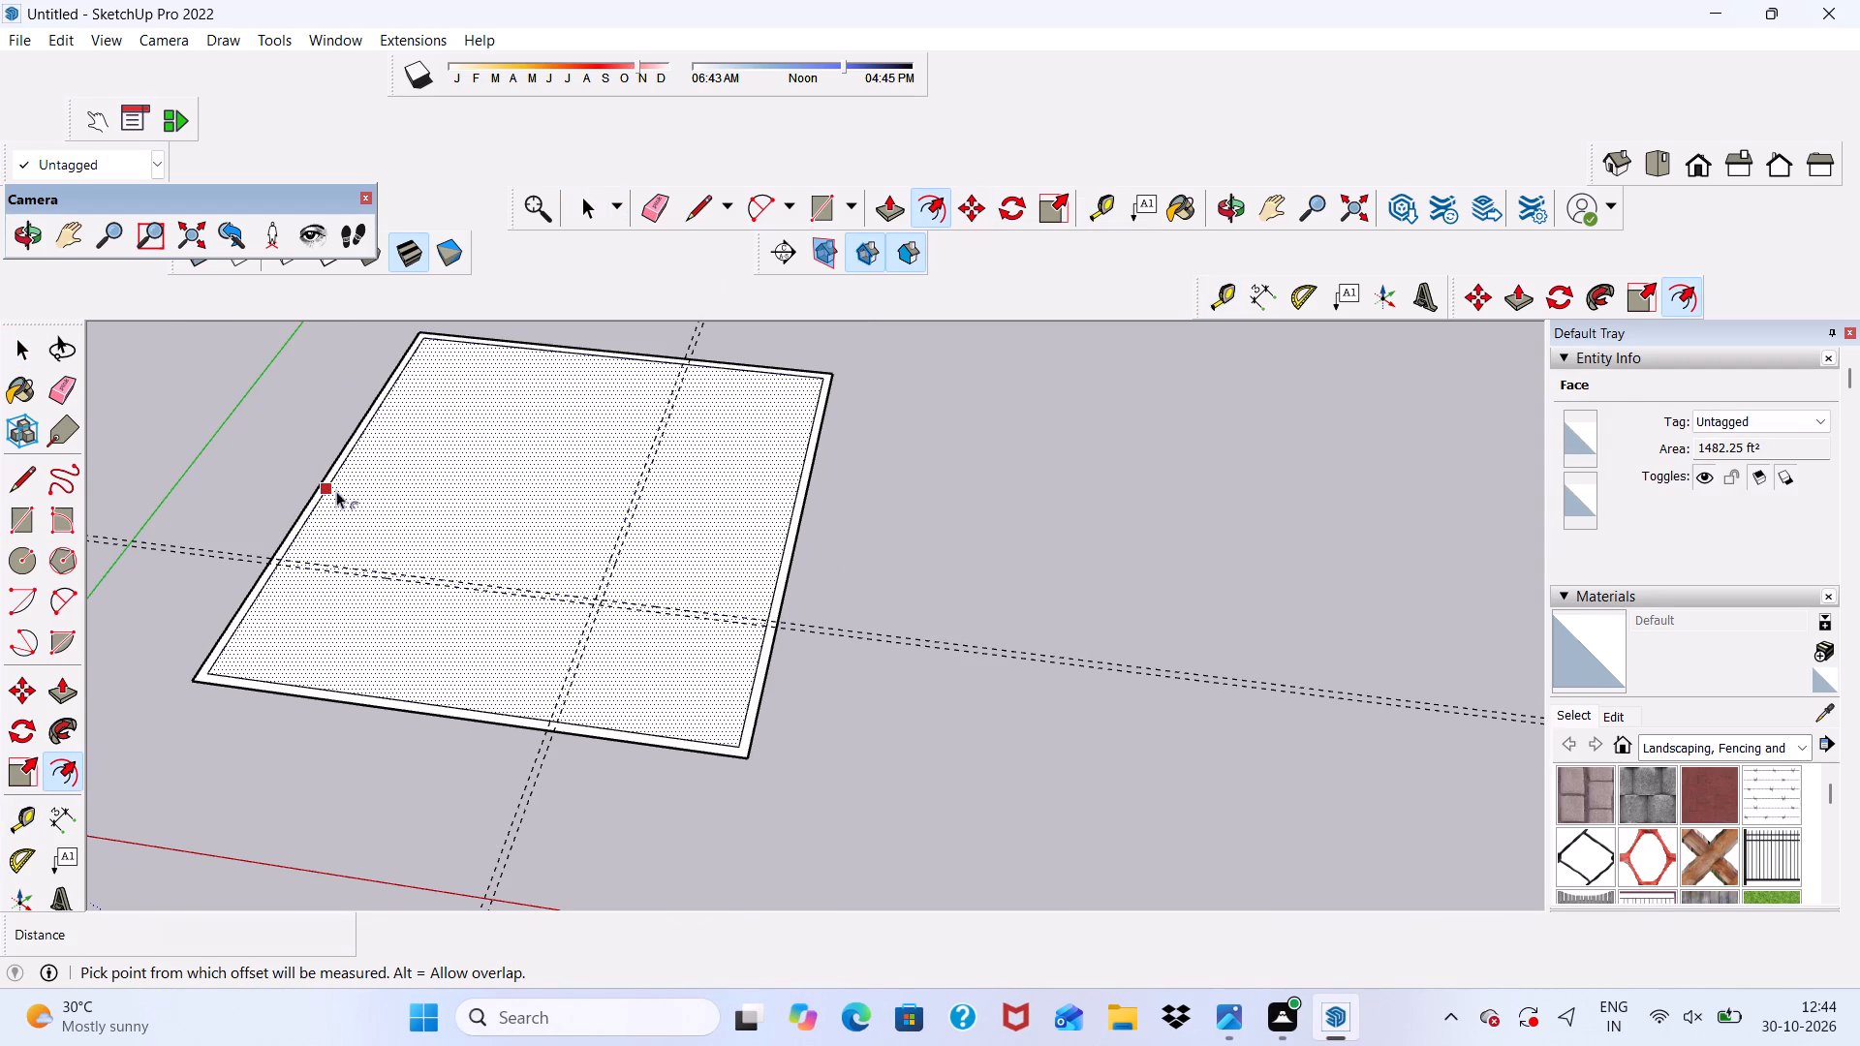
click(339, 486)
click(243, 467)
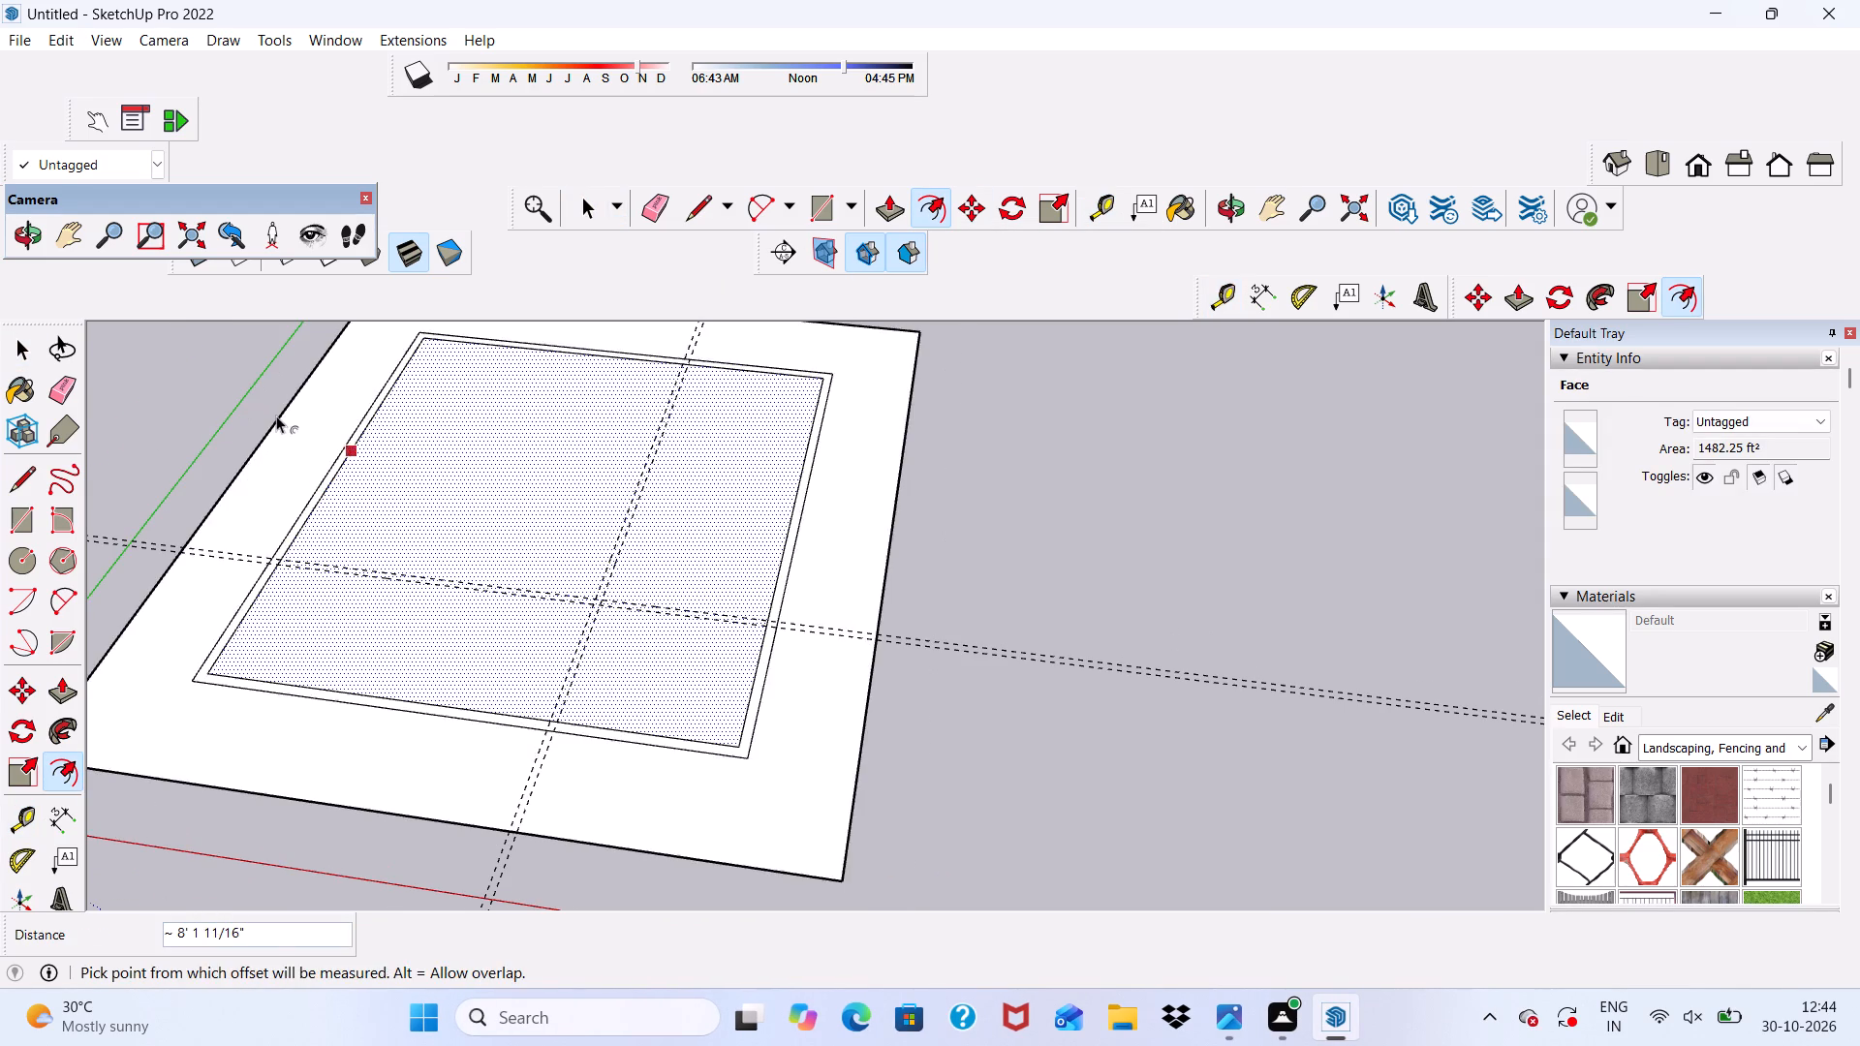
scroll(278, 413, down, 4)
key(space)
click(917, 442)
Trace the crosswise guide nearer the square's near edge with lines from outer wall edge to outer wall edge, breaking at the perpendicular guide.
scroll(699, 494, up, 4)
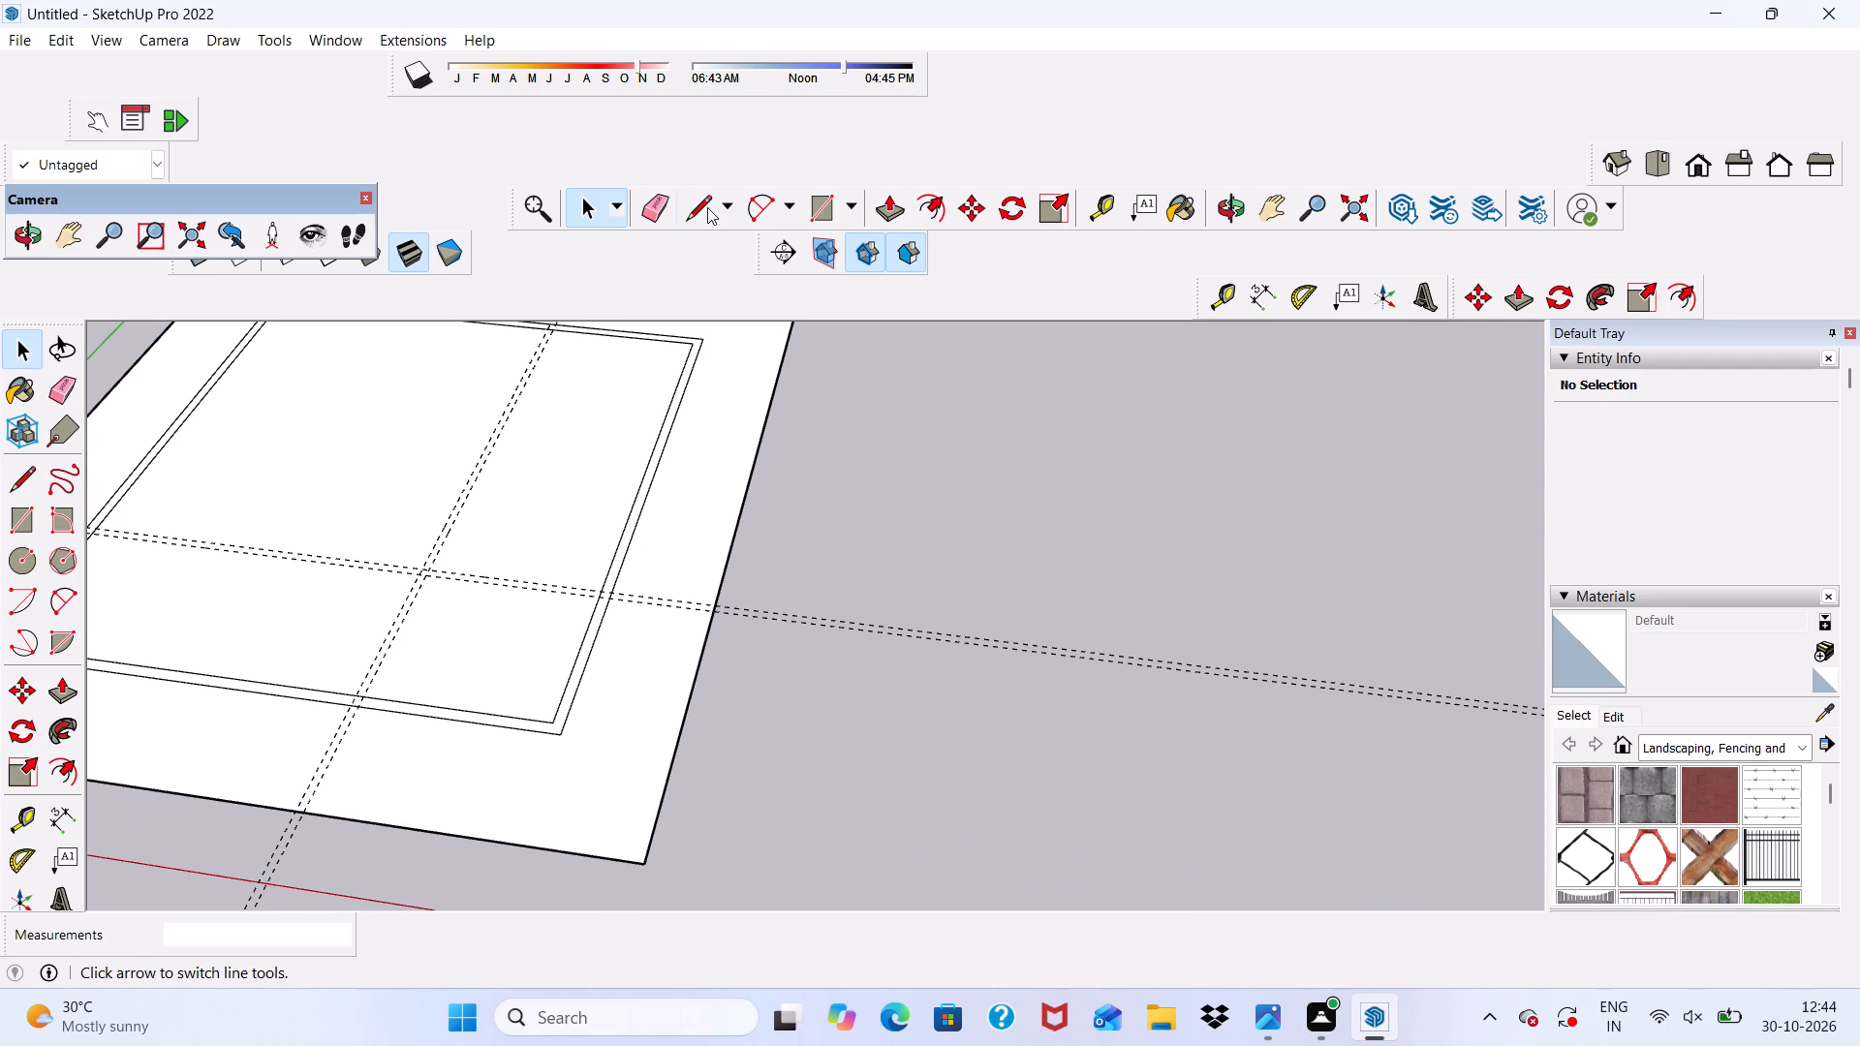
click(701, 196)
scroll(723, 310, down, 5)
scroll(322, 526, up, 11)
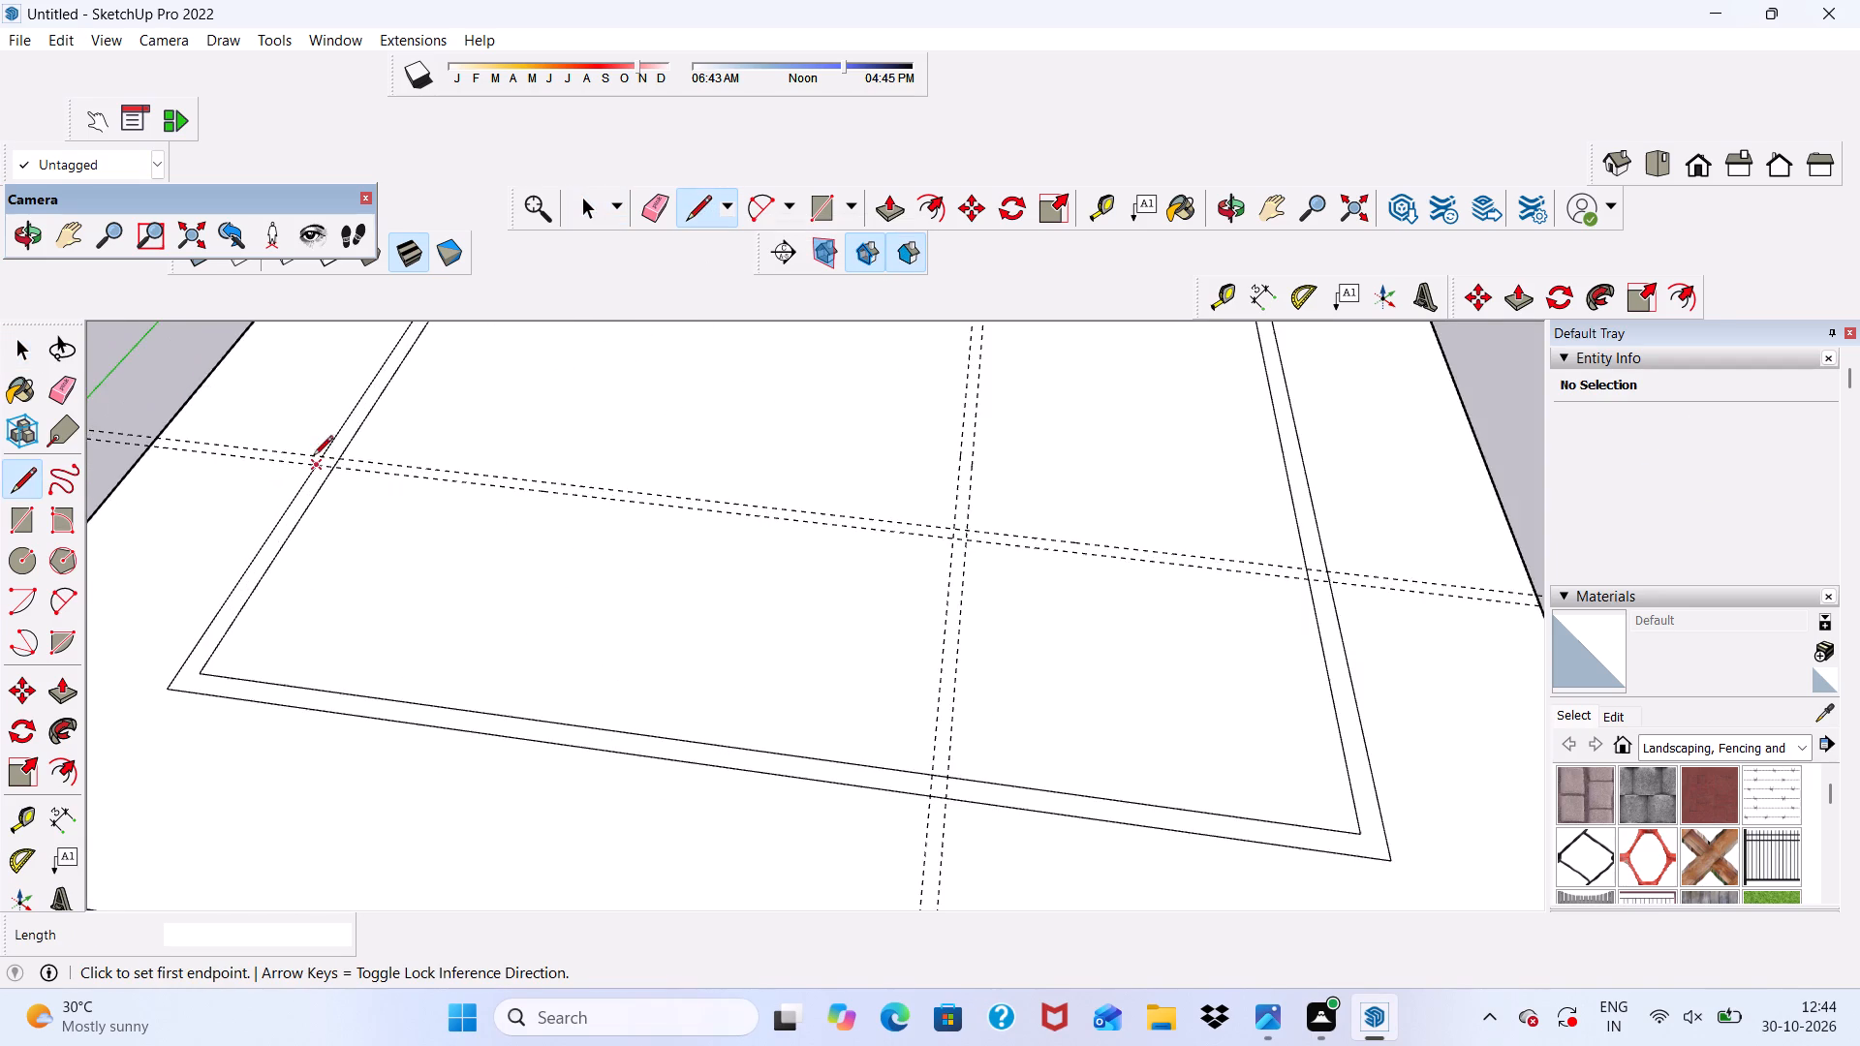
scroll(335, 472, up, 8)
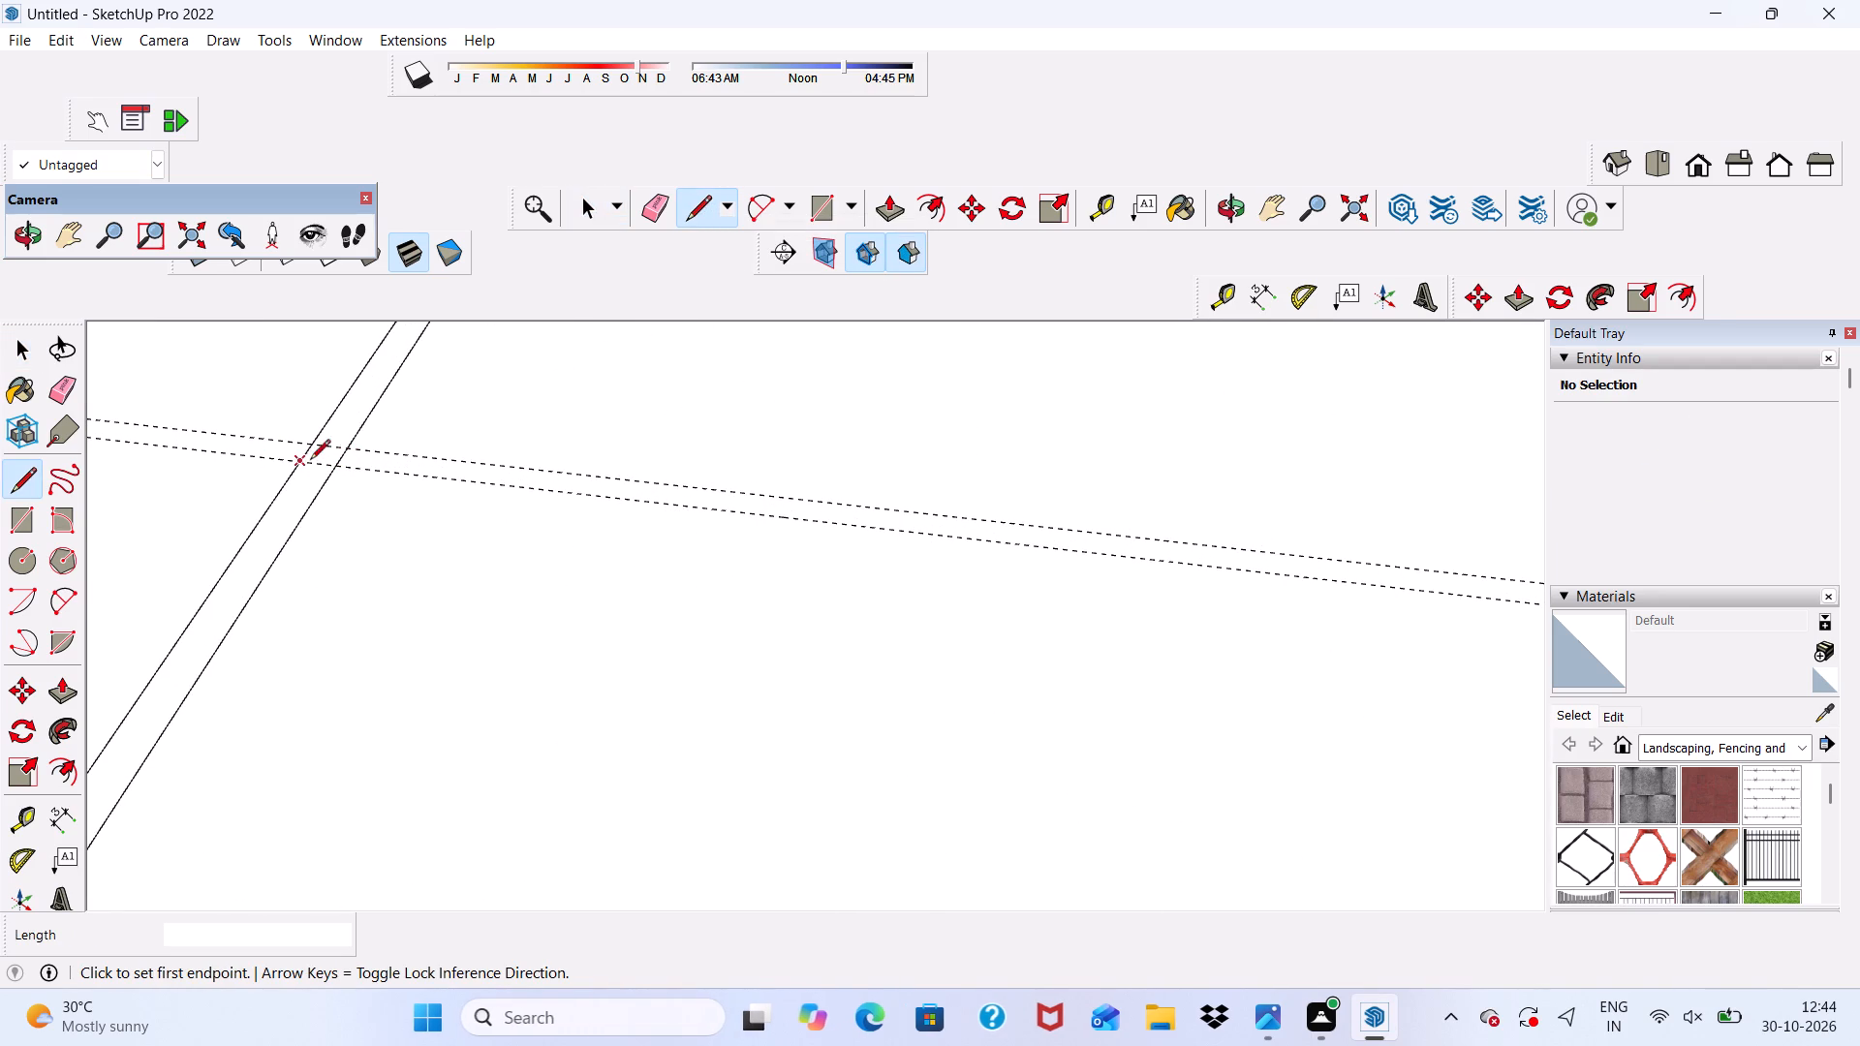
click(294, 463)
scroll(477, 487, down, 14)
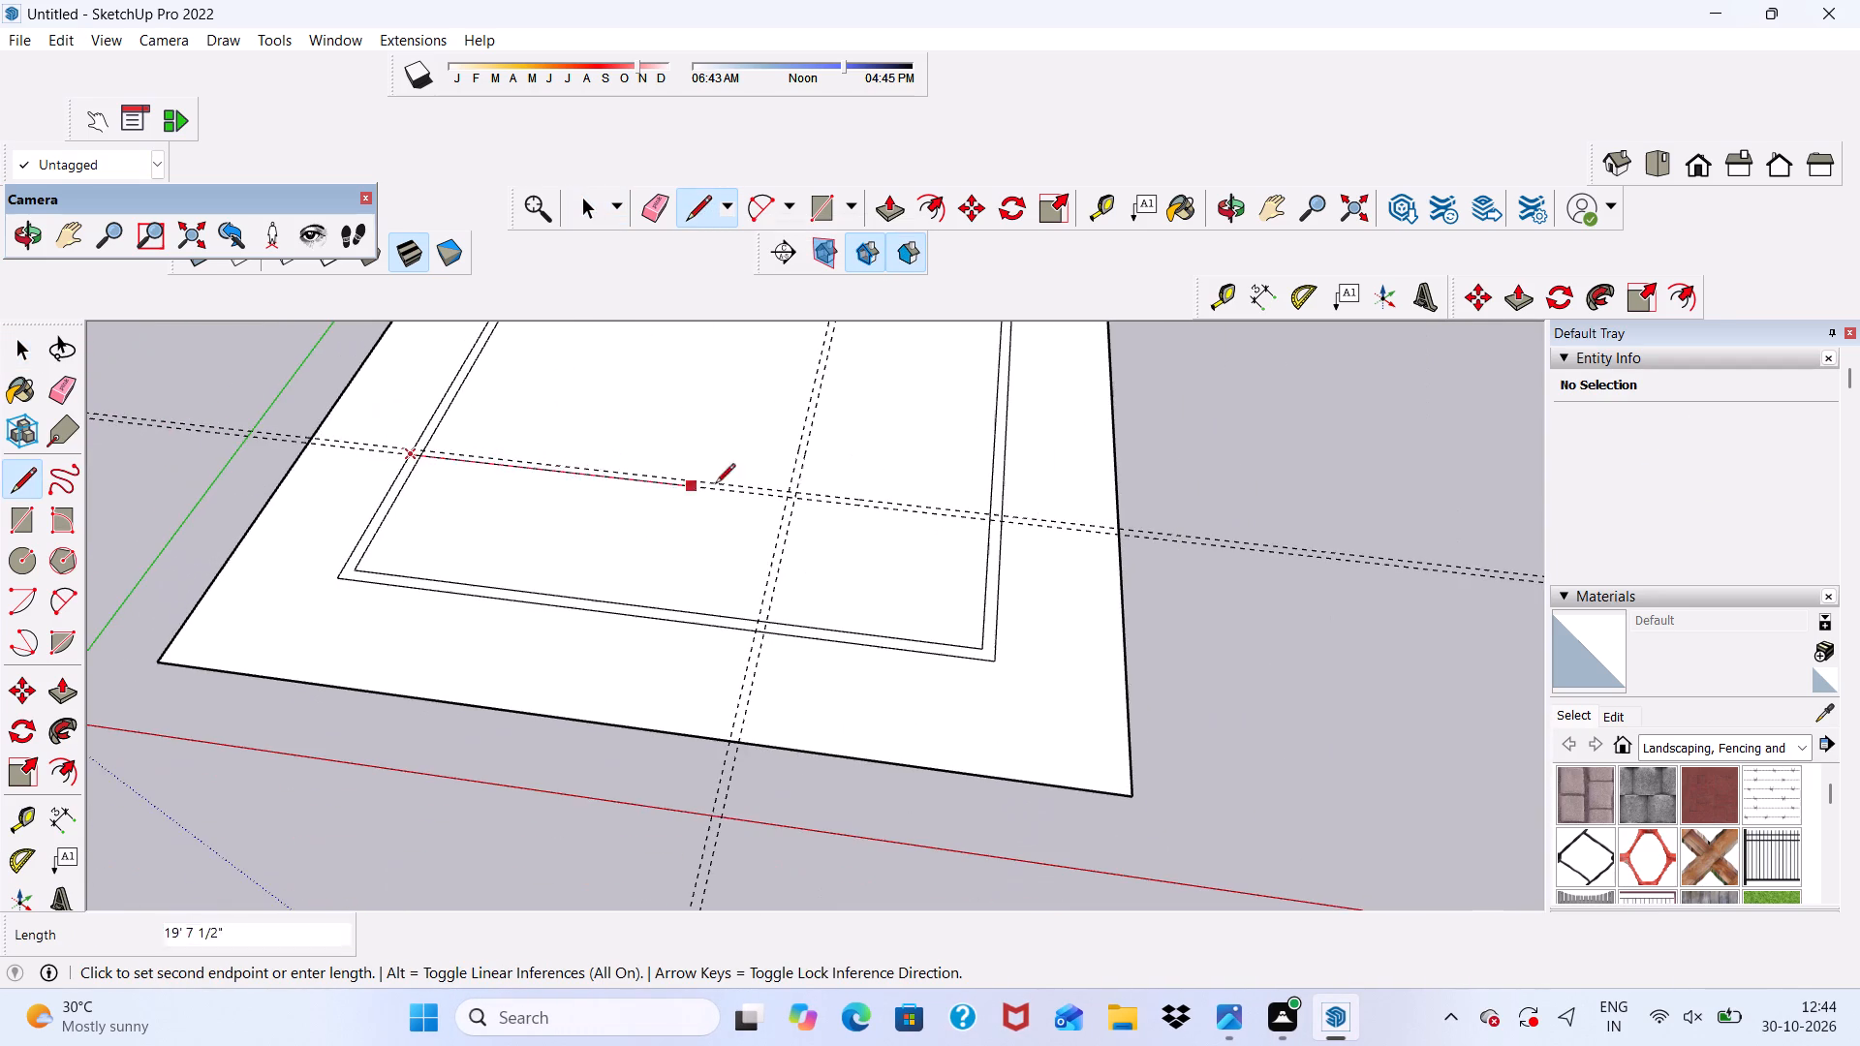
scroll(798, 501, up, 14)
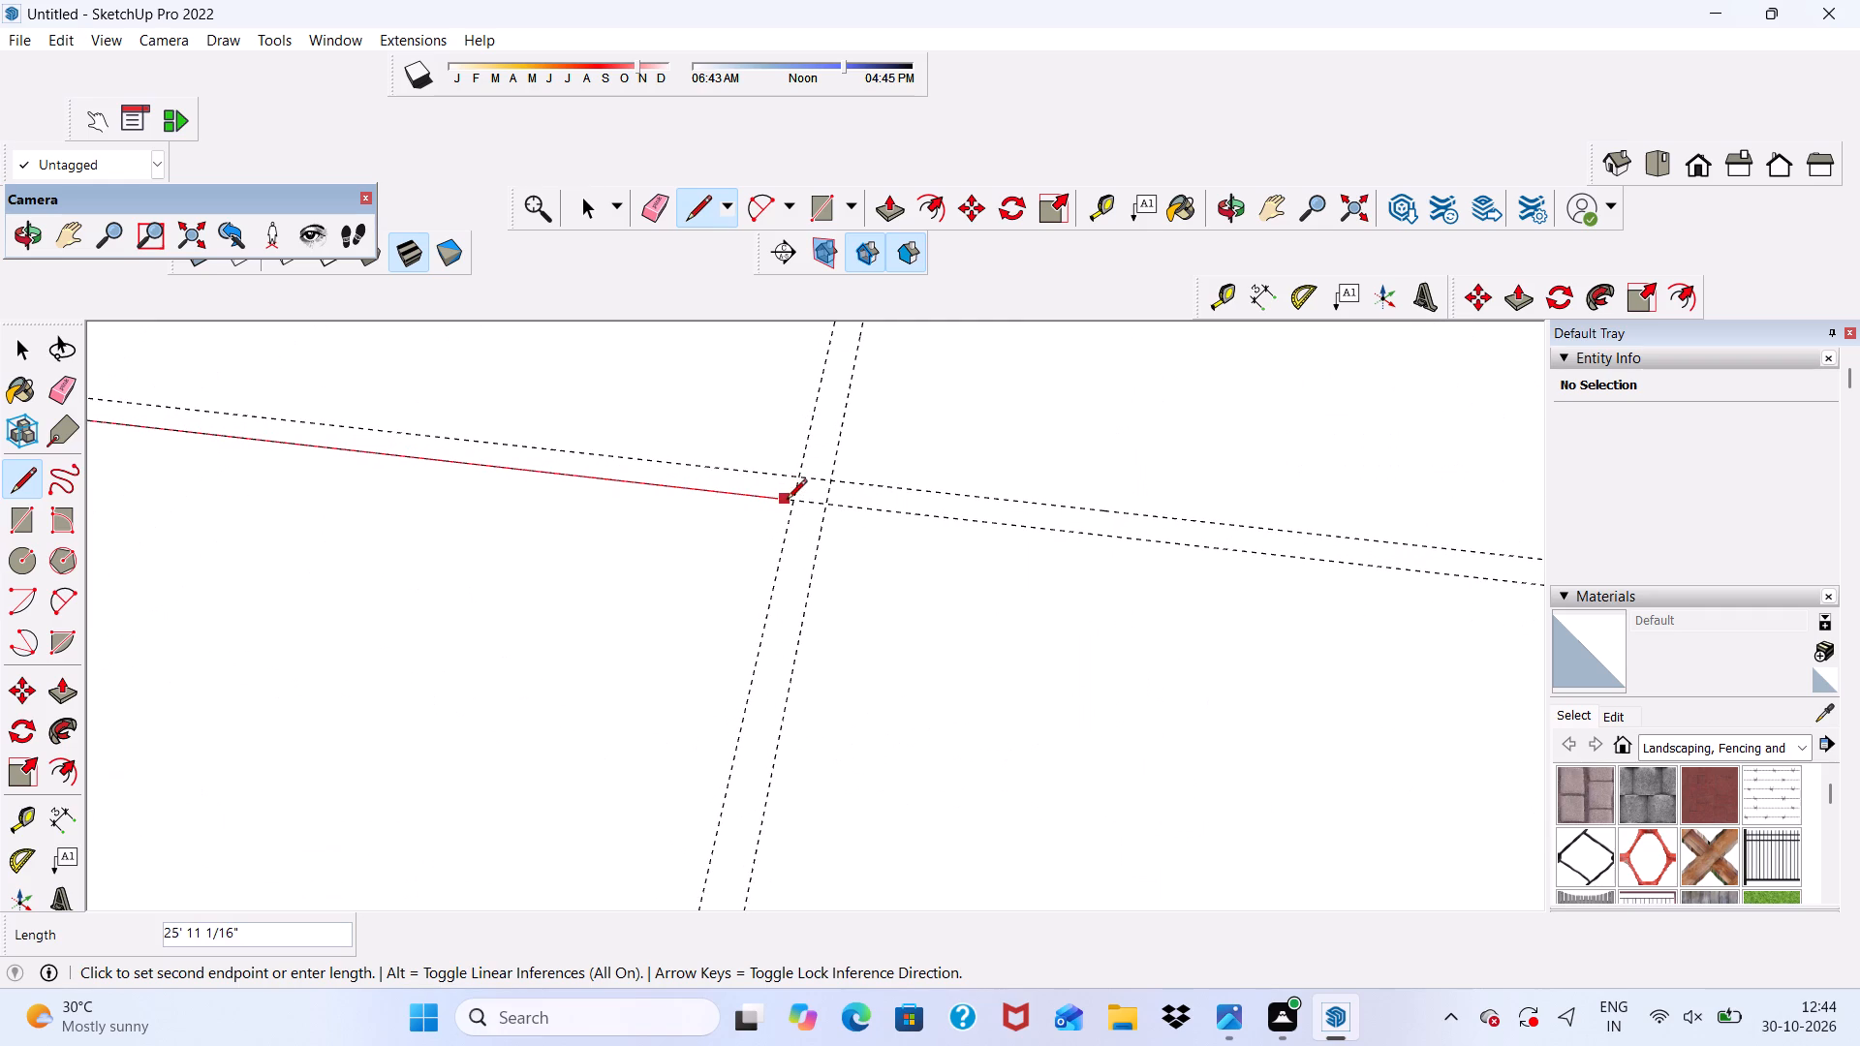
click(790, 502)
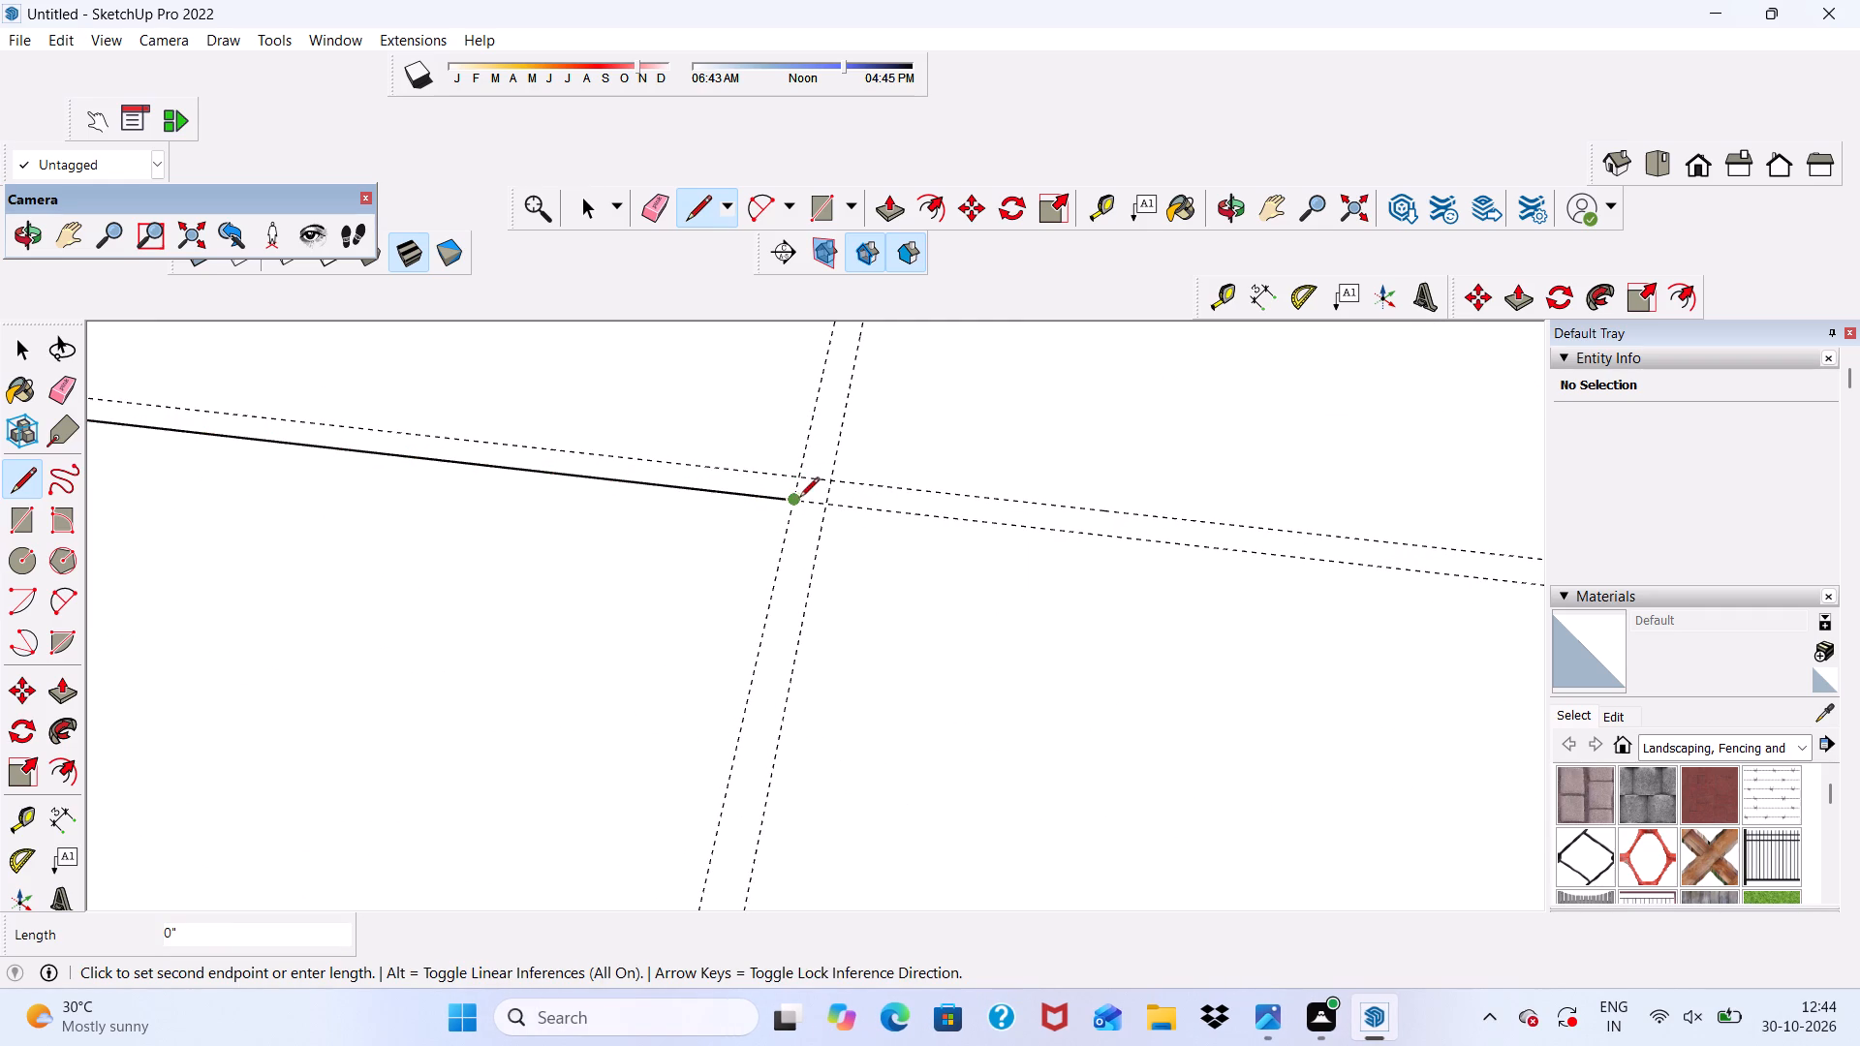
scroll(826, 511, down, 8)
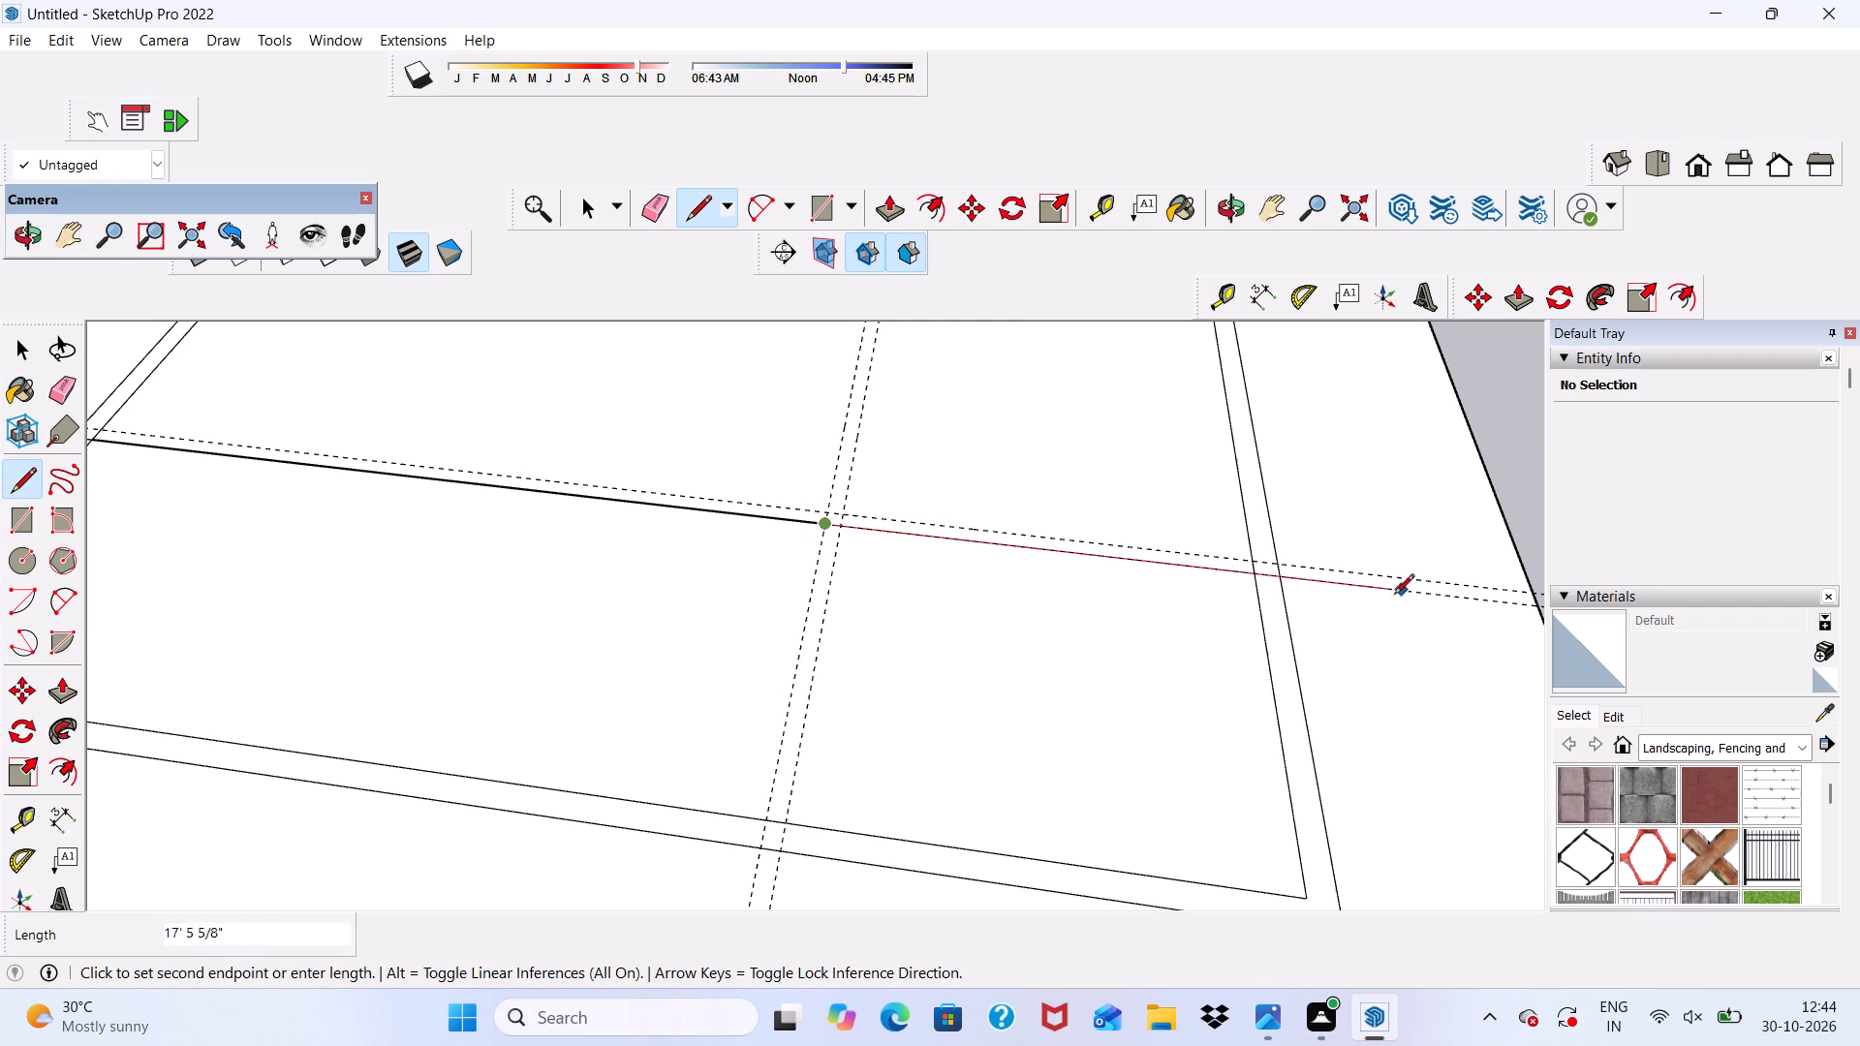
scroll(1331, 587, up, 7)
click(1272, 586)
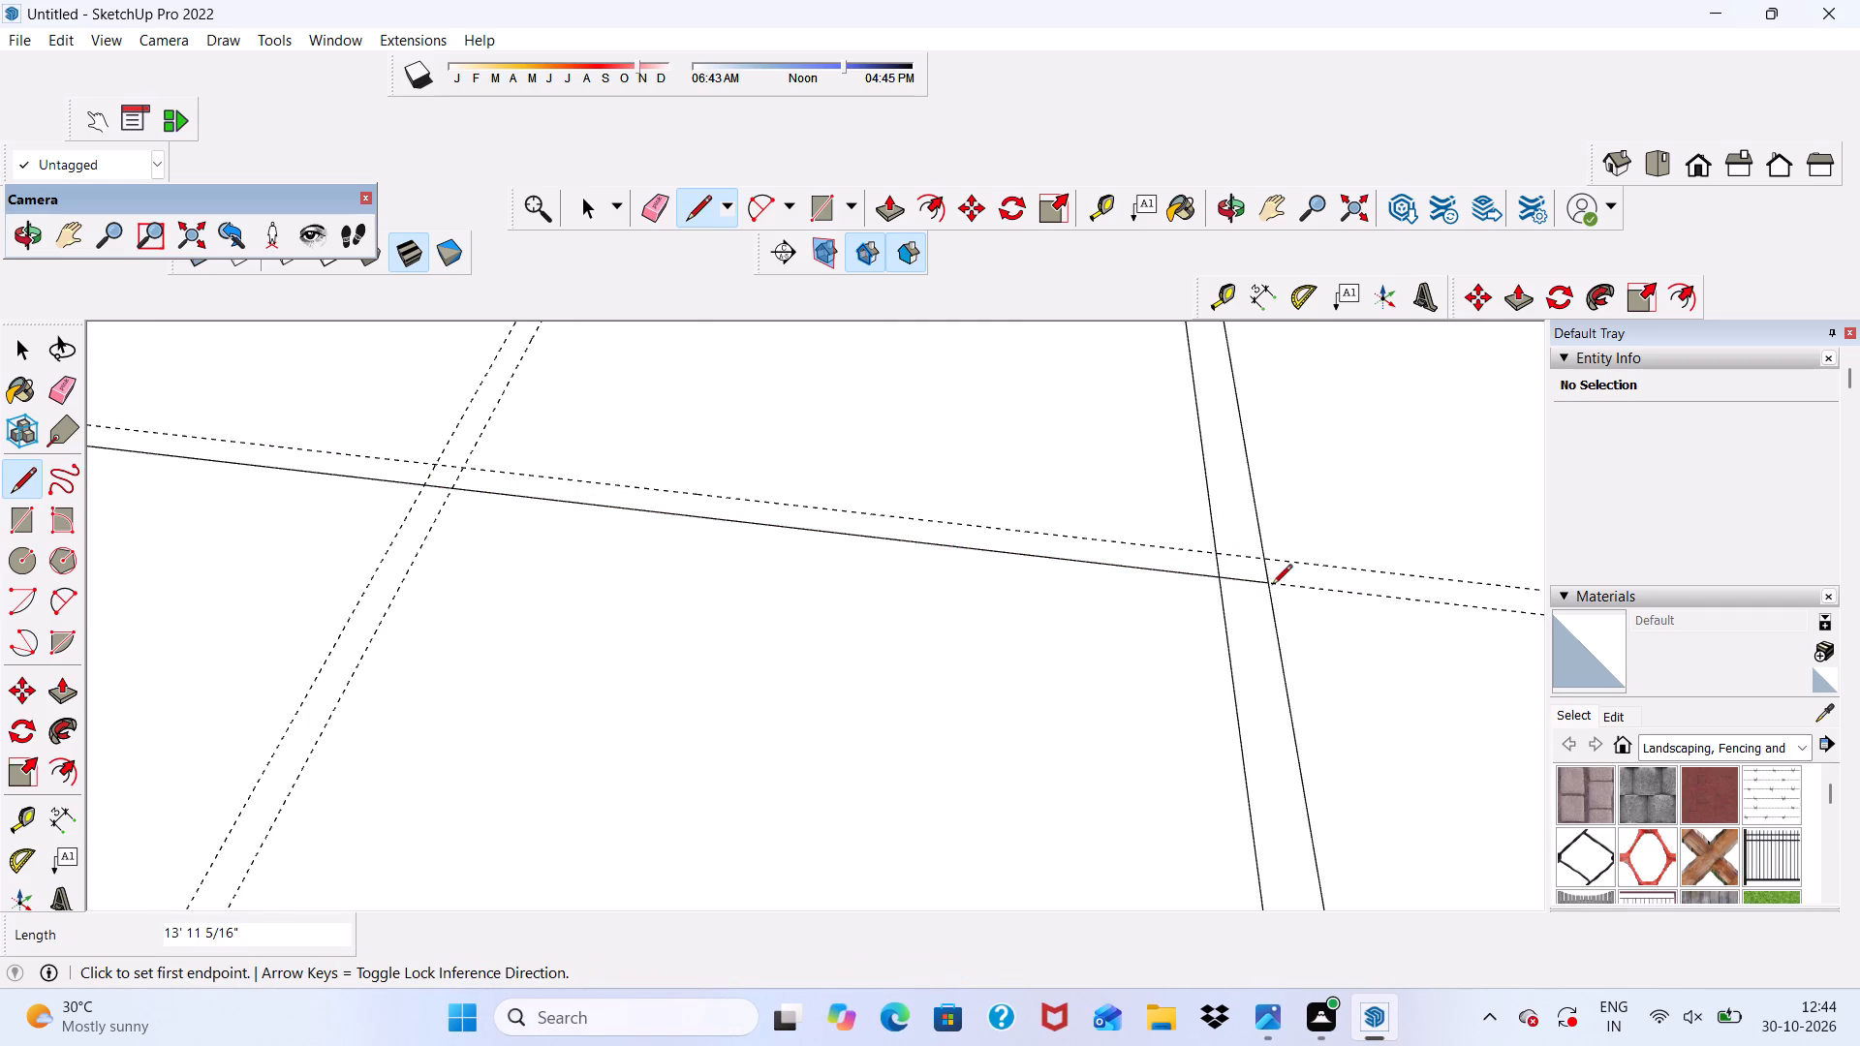
Draw a 40' line along the other crosswise guide, between the outer wall edges.
click(1270, 556)
scroll(1124, 538, down, 10)
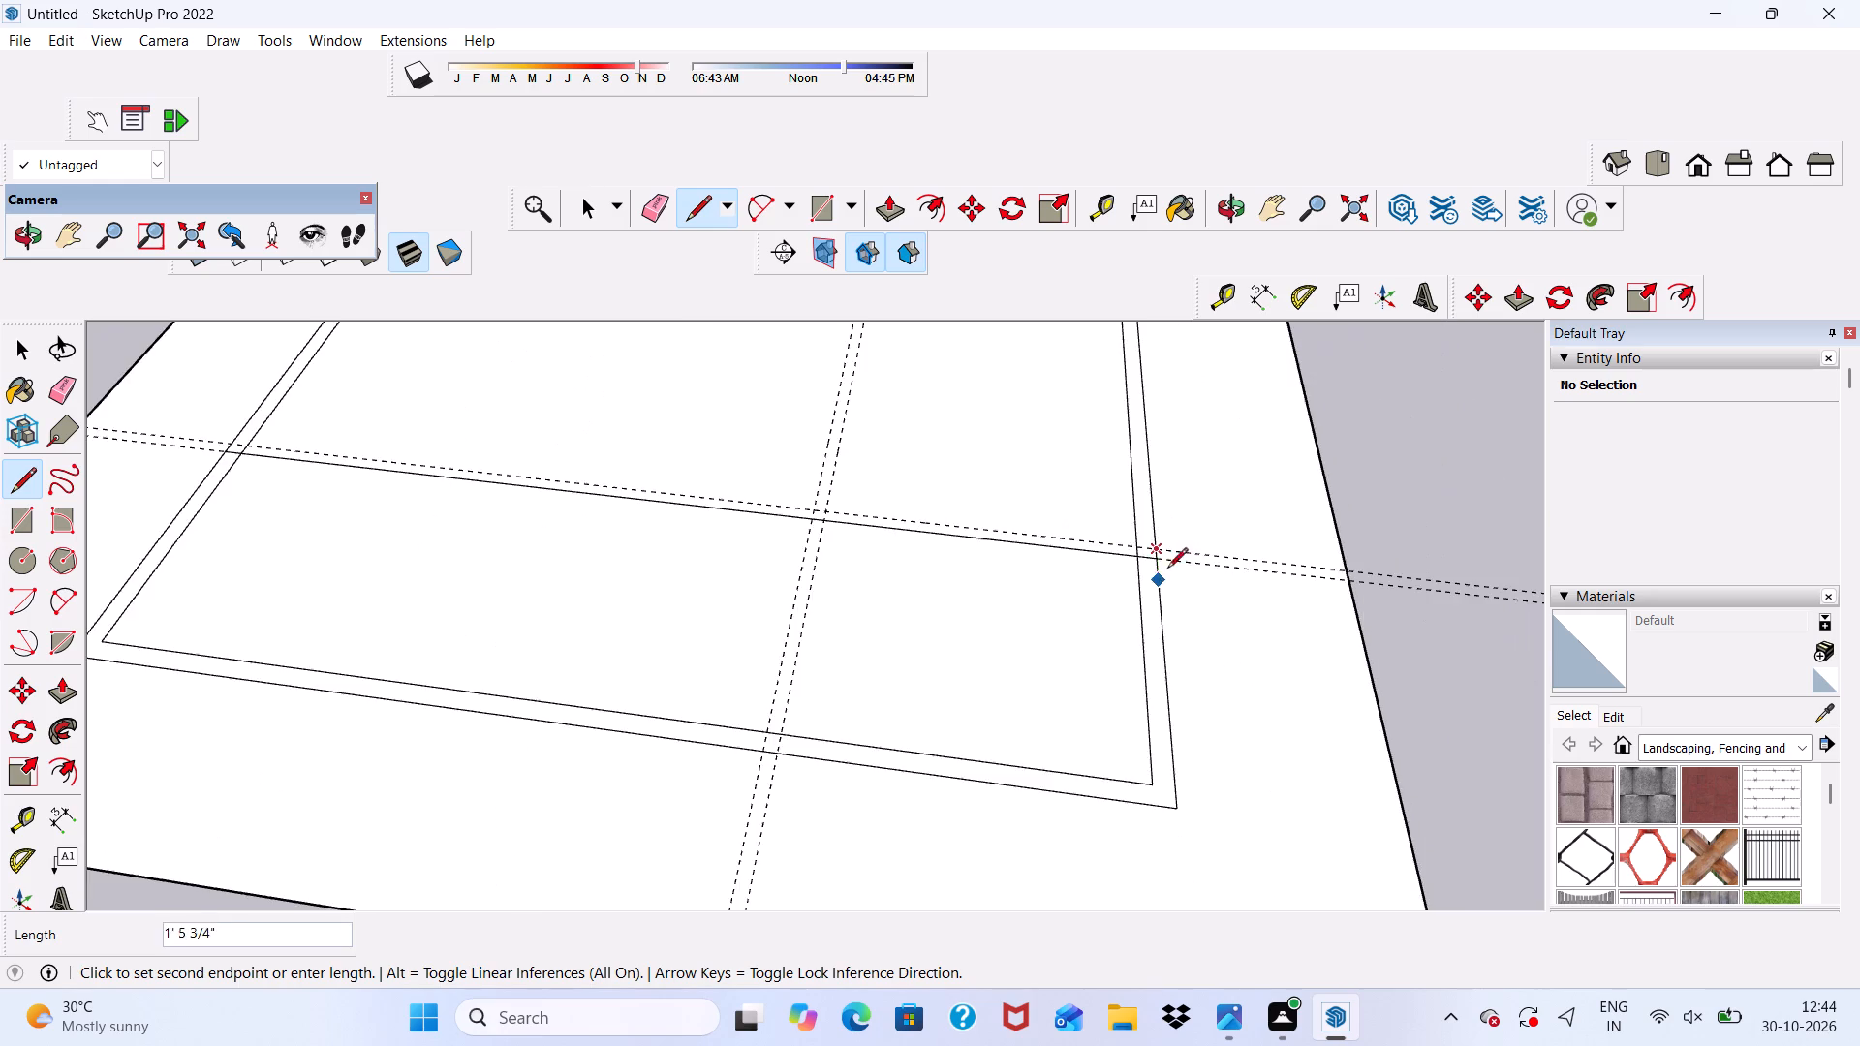
scroll(1167, 569, down, 4)
scroll(442, 479, up, 13)
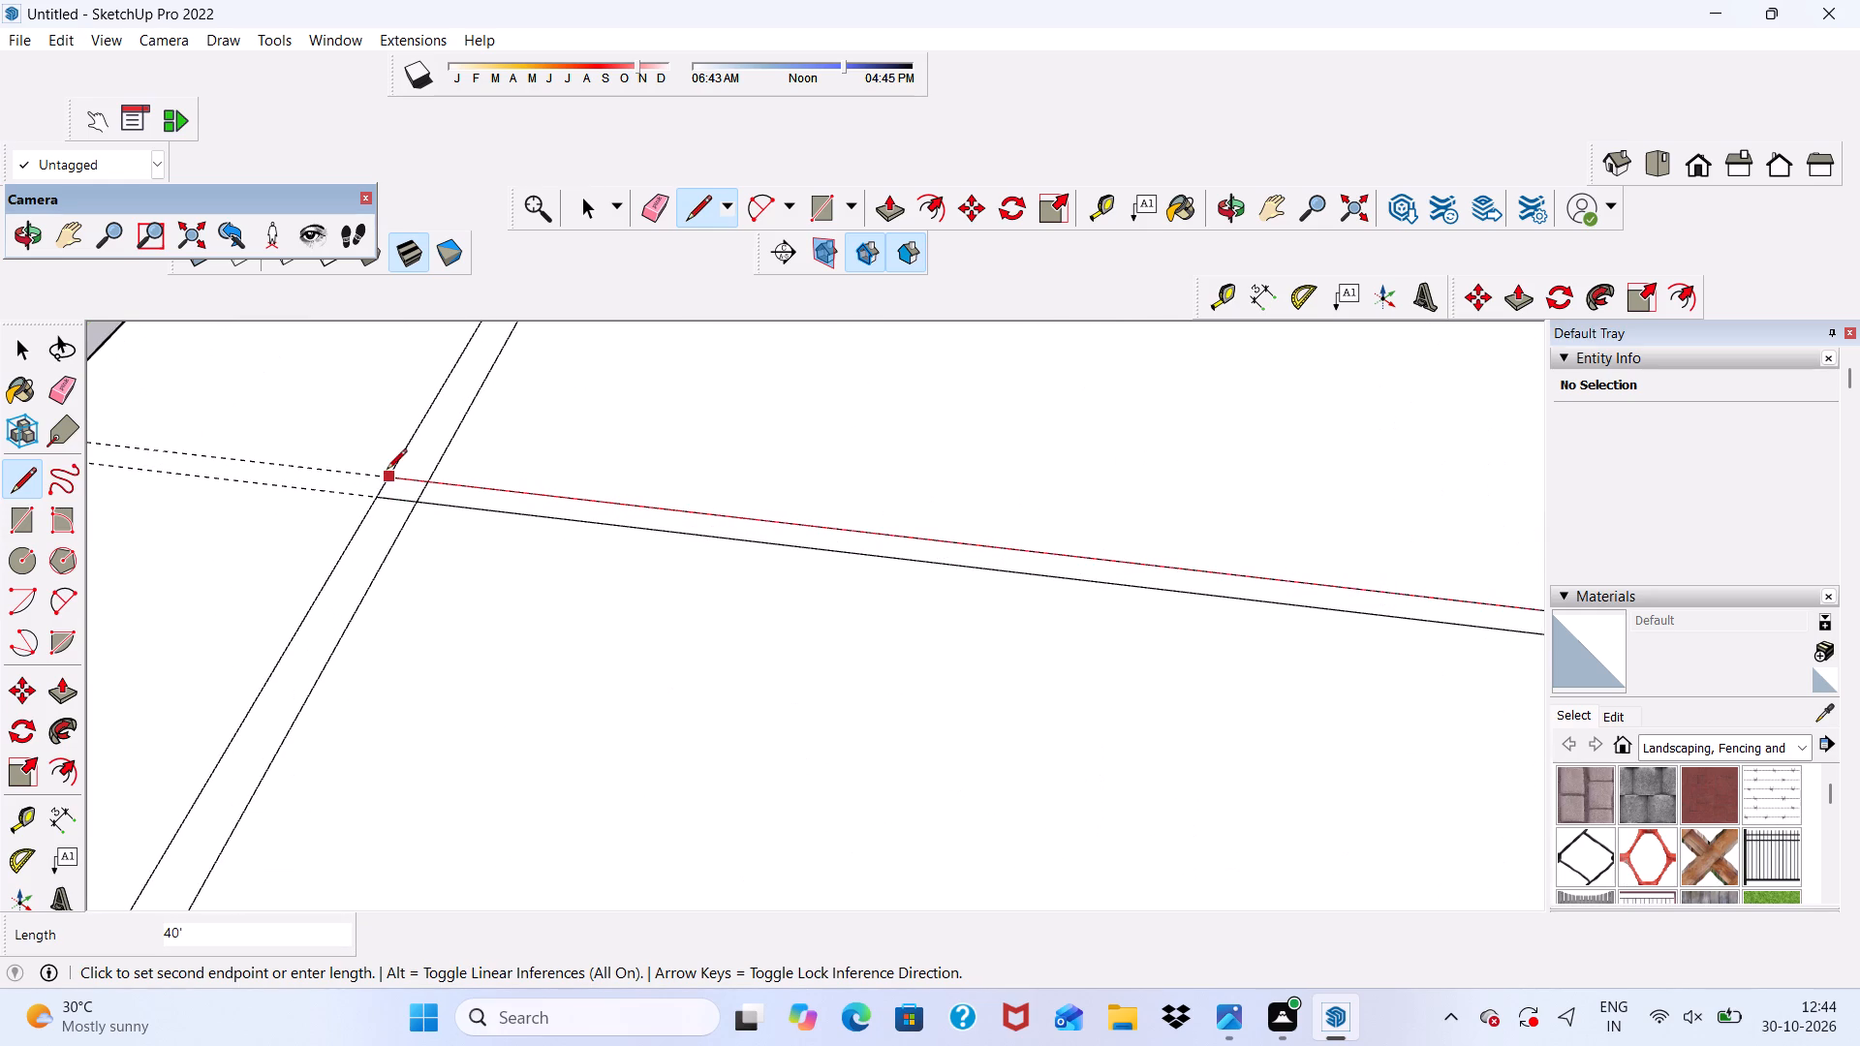
click(387, 470)
scroll(269, 508, down, 11)
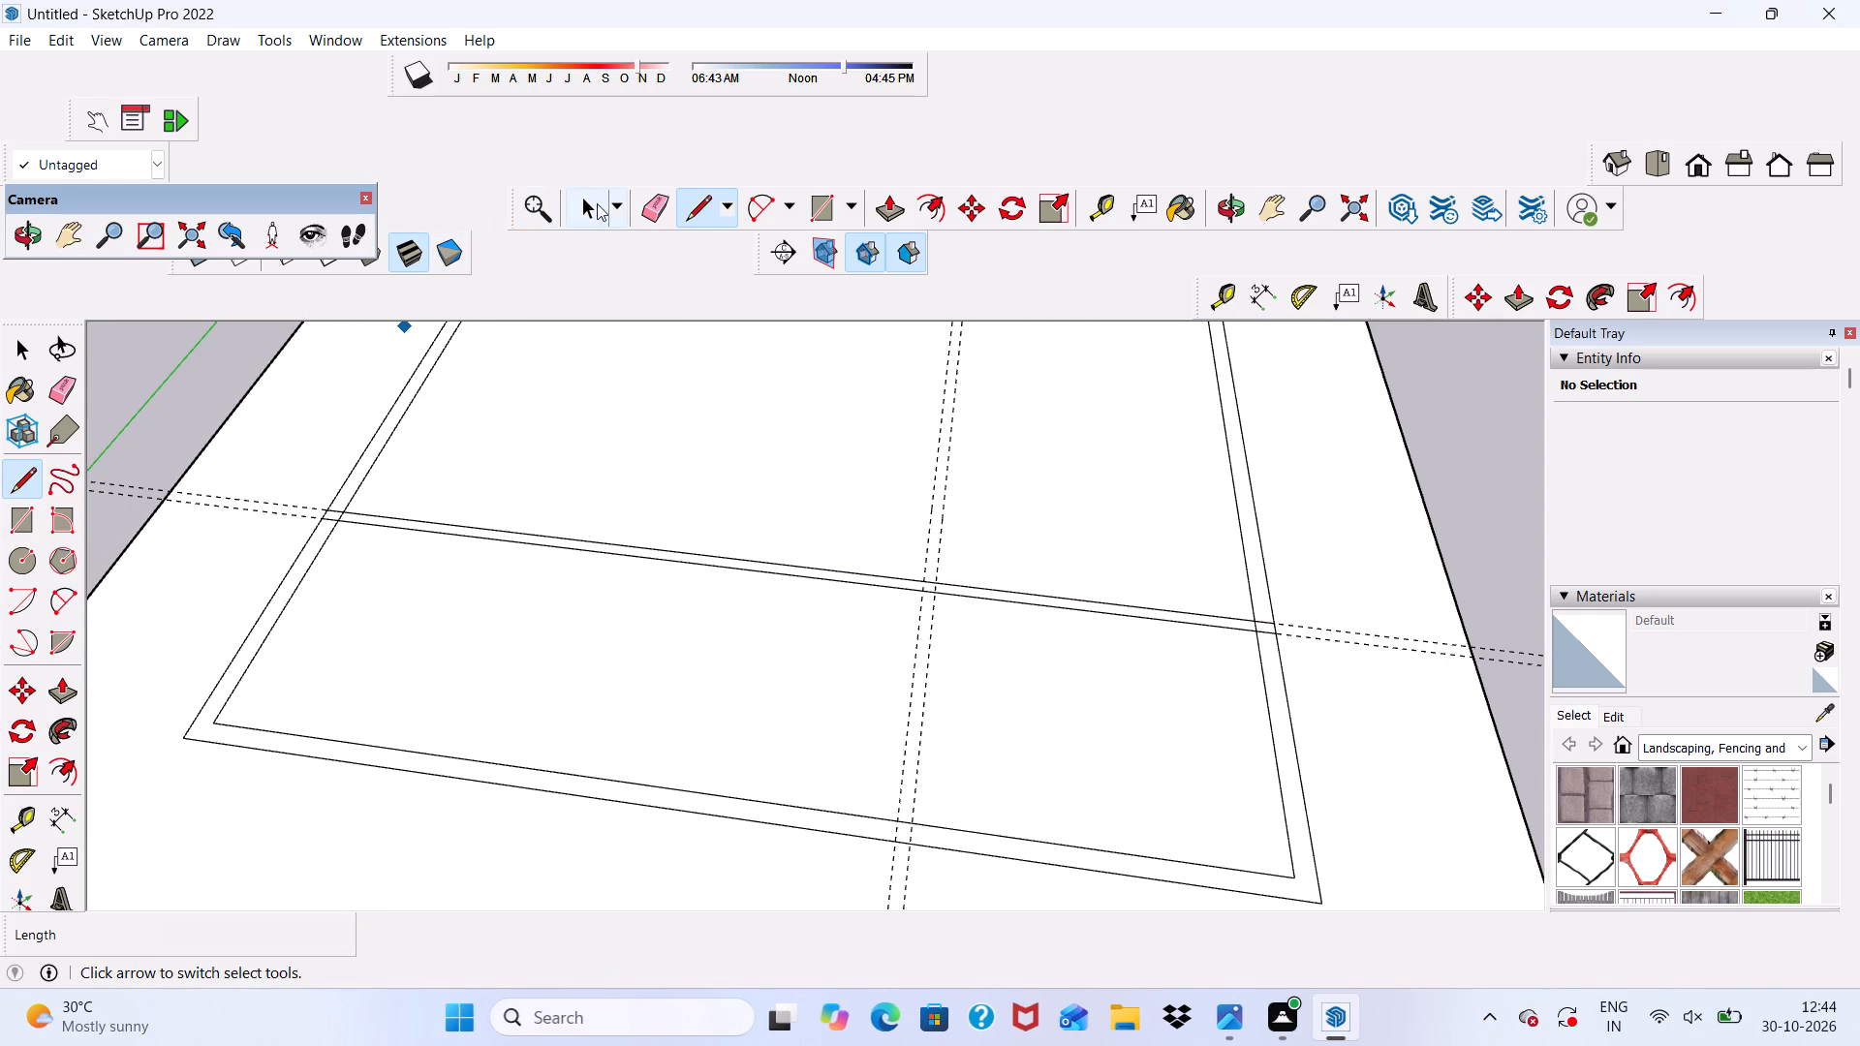
Erase the two crosswise guides that the partition lines now trace.
click(653, 205)
scroll(329, 445, up, 2)
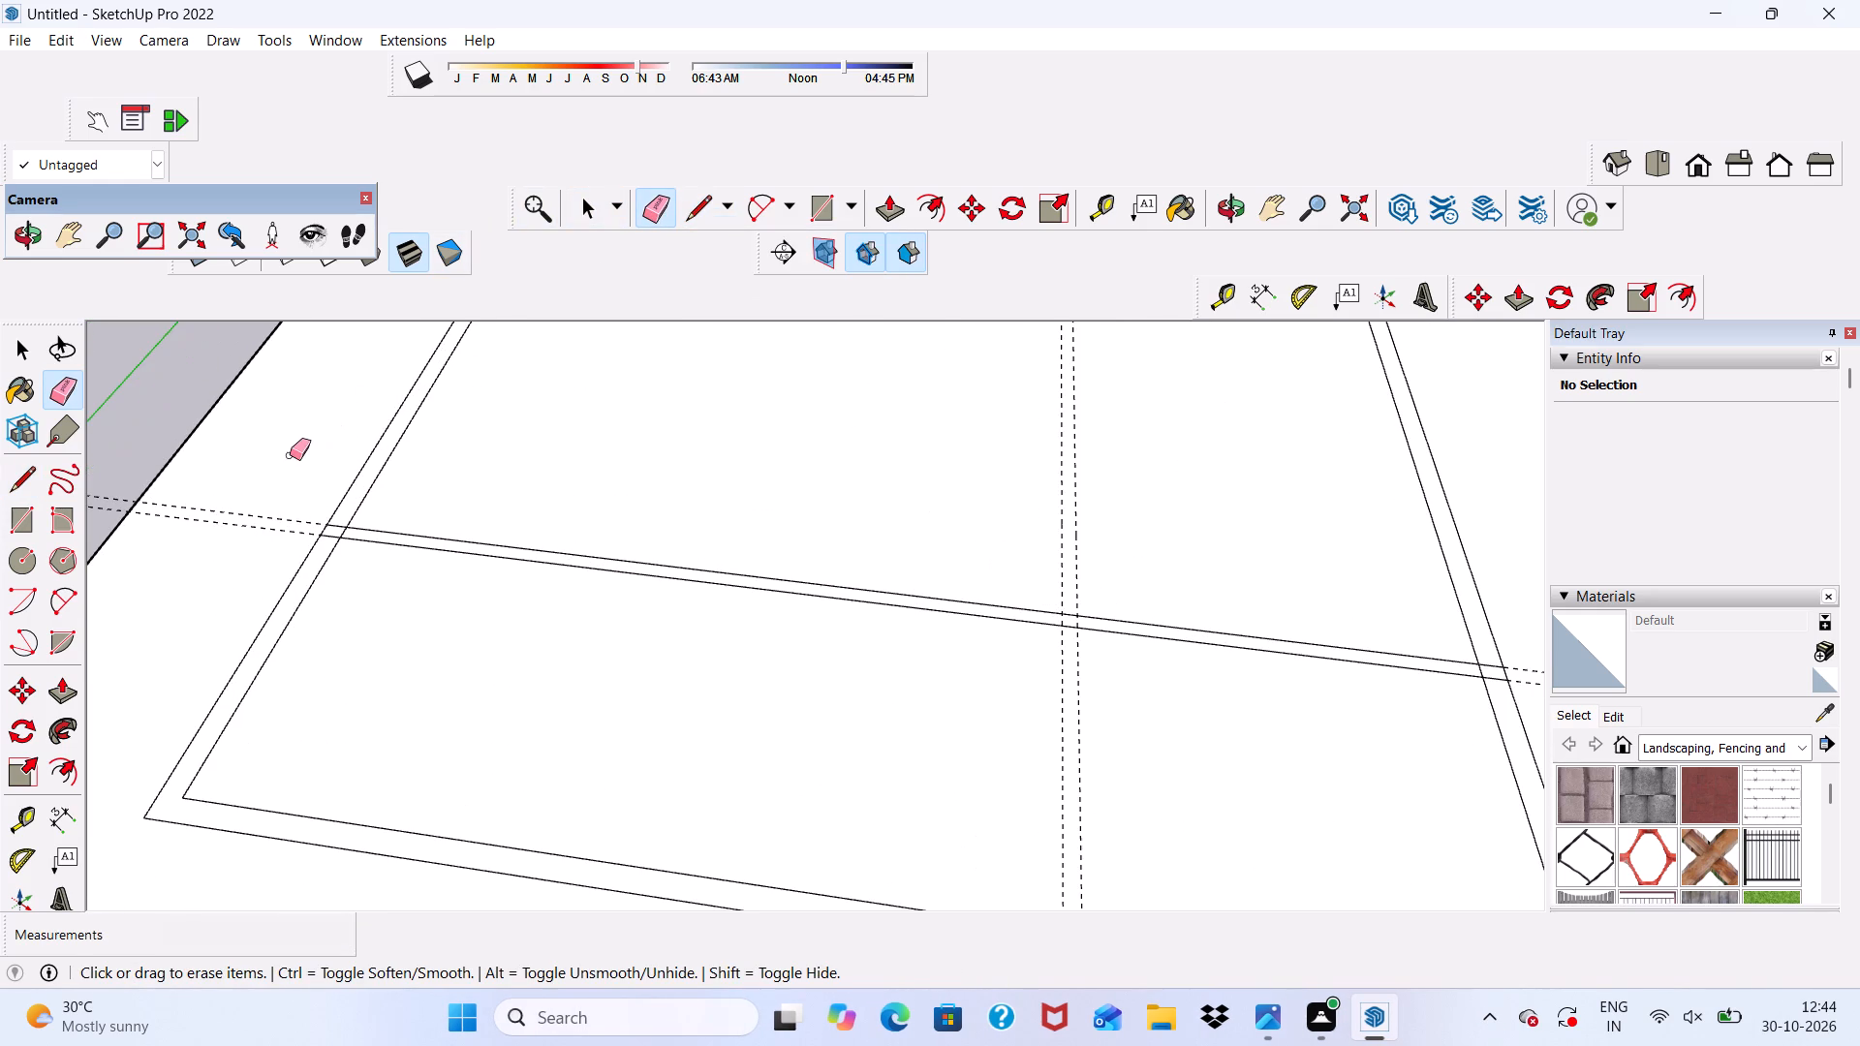
drag(290, 455, 239, 569)
Erase the inner wall segment between the partition lines and the far partition line's end inside the wall at one junction.
scroll(357, 525, up, 10)
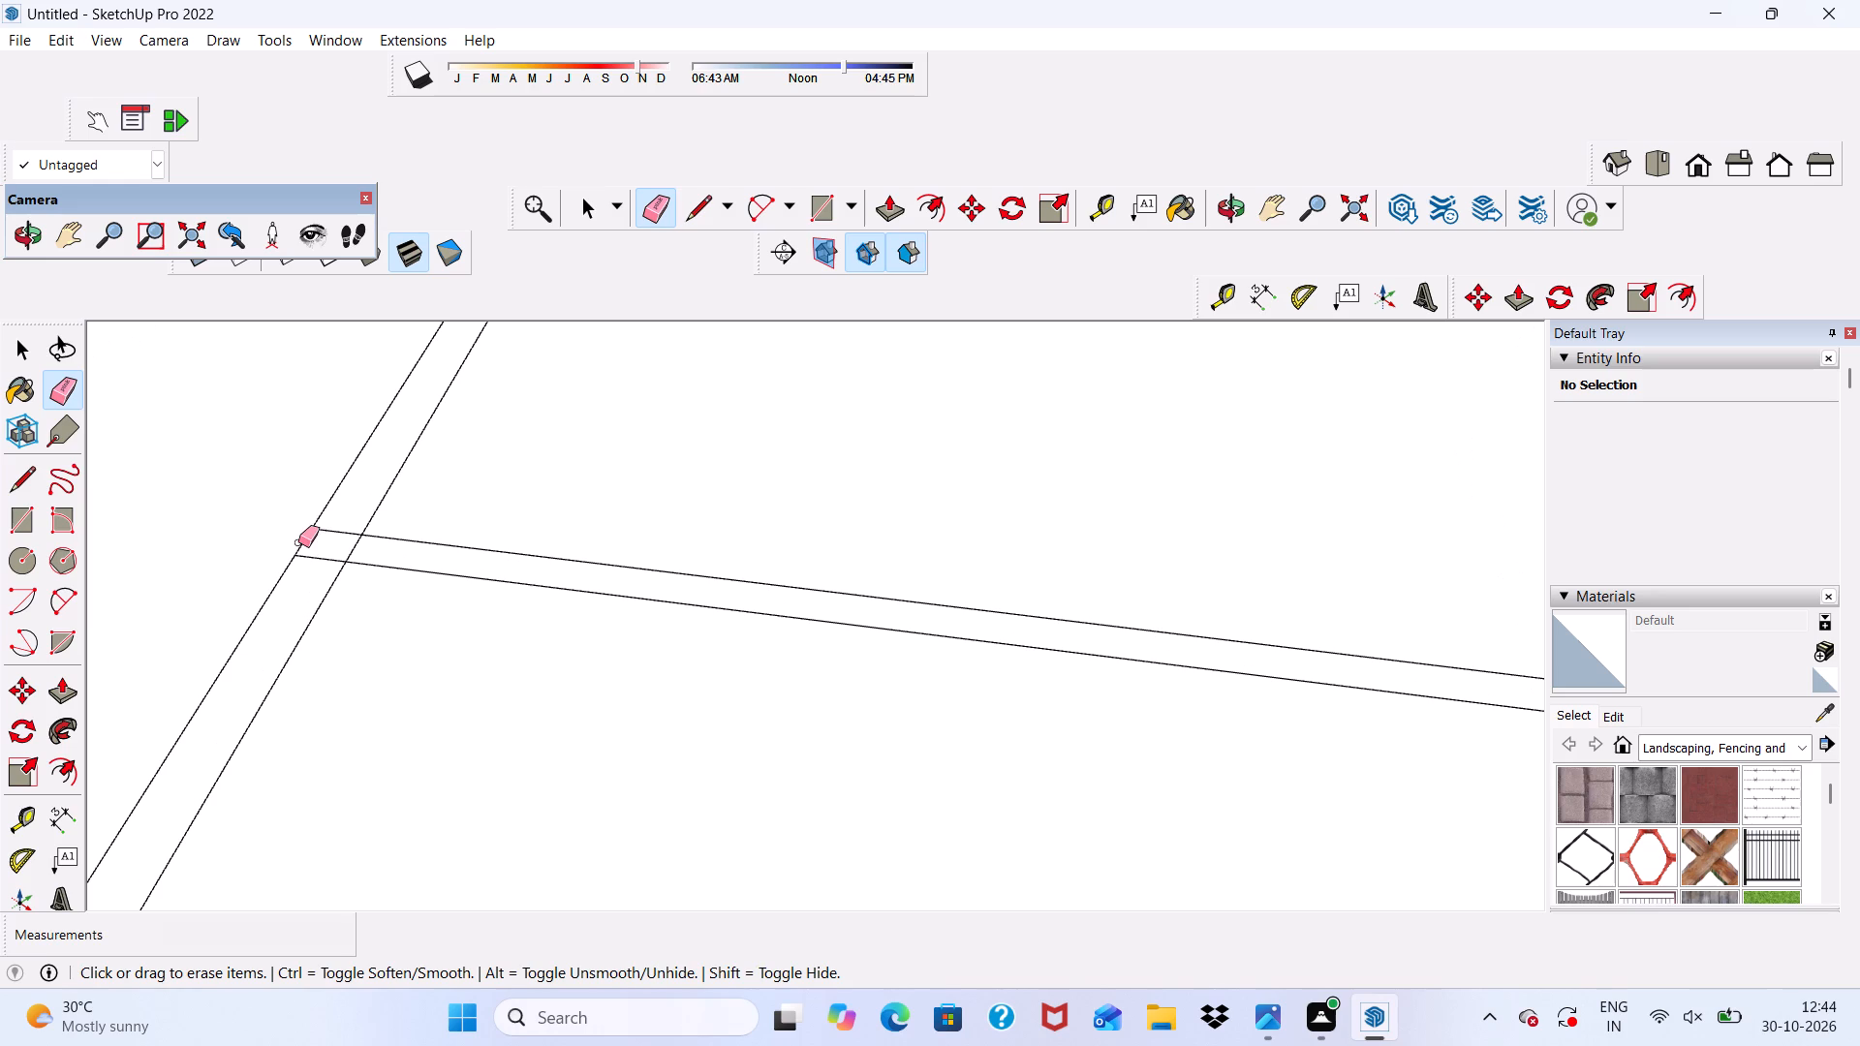
drag(358, 550, 325, 531)
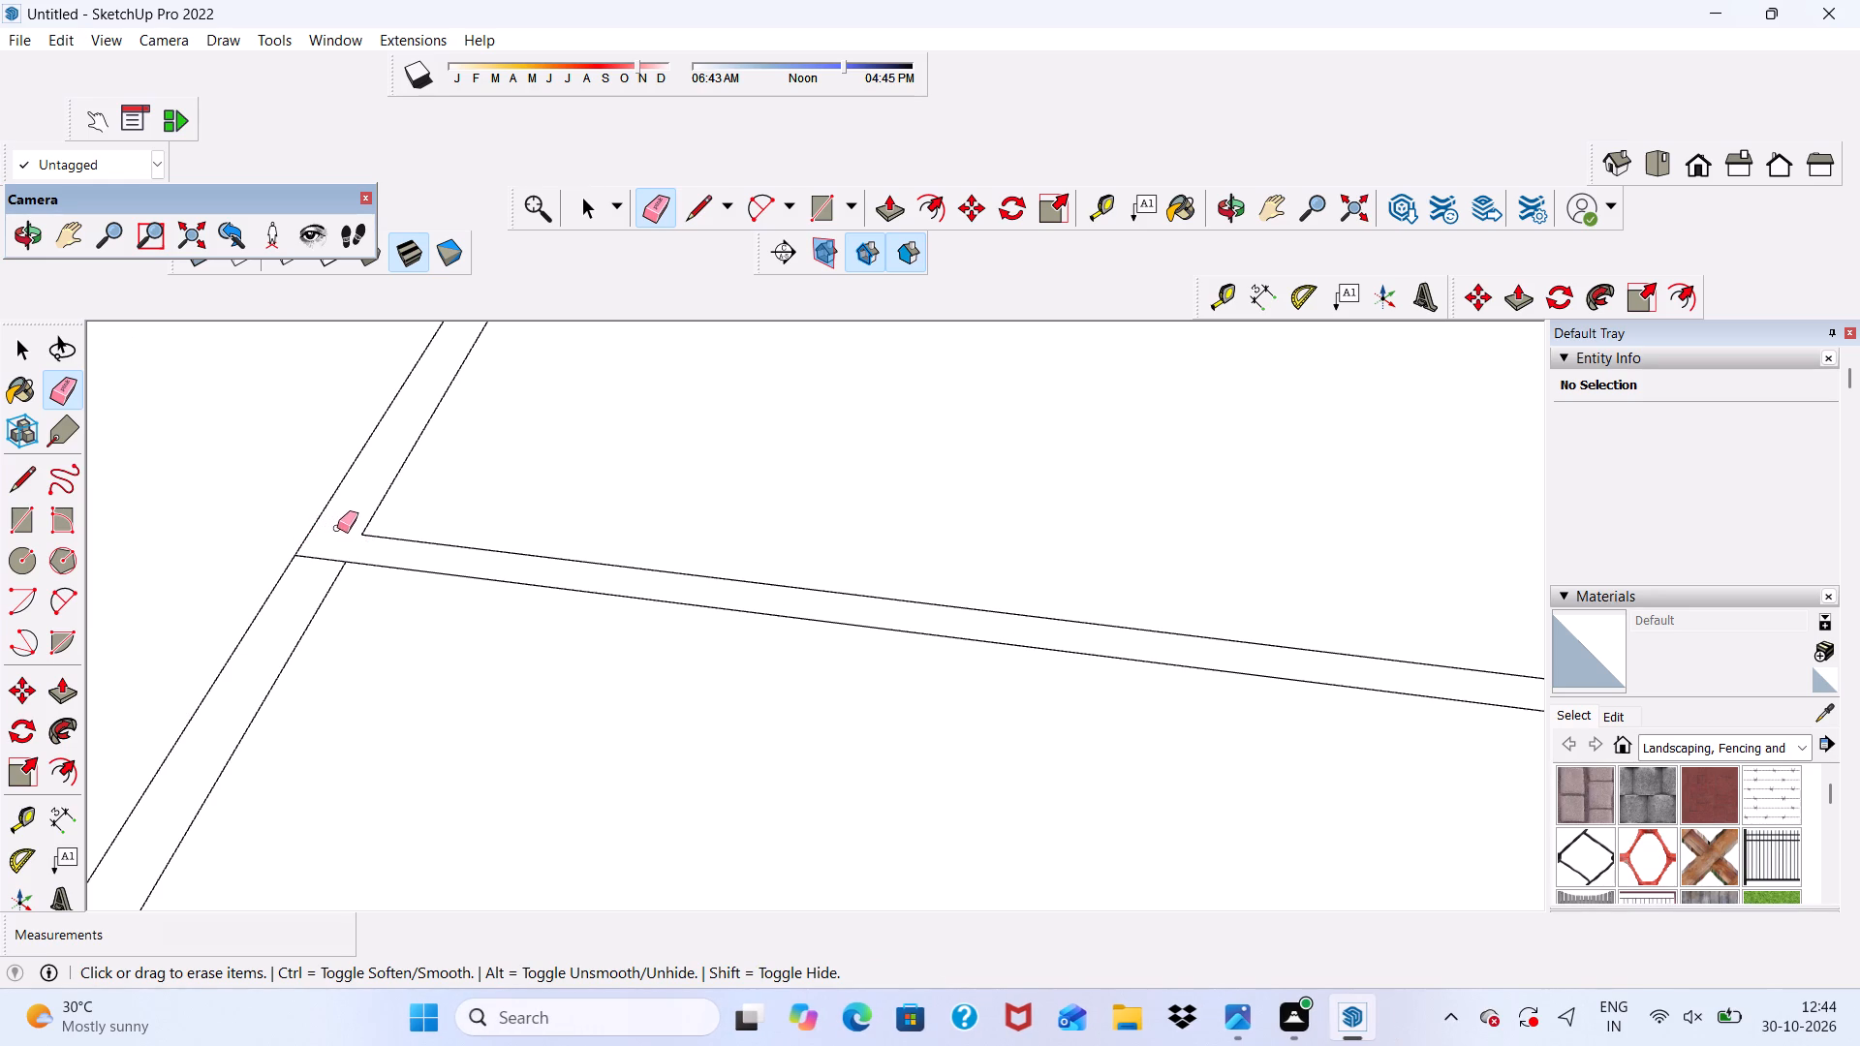
Draw a 40' line along the remaining guide nearer the side wall, from the near outer wall edge to the far one.
scroll(315, 492, down, 12)
scroll(341, 406, down, 12)
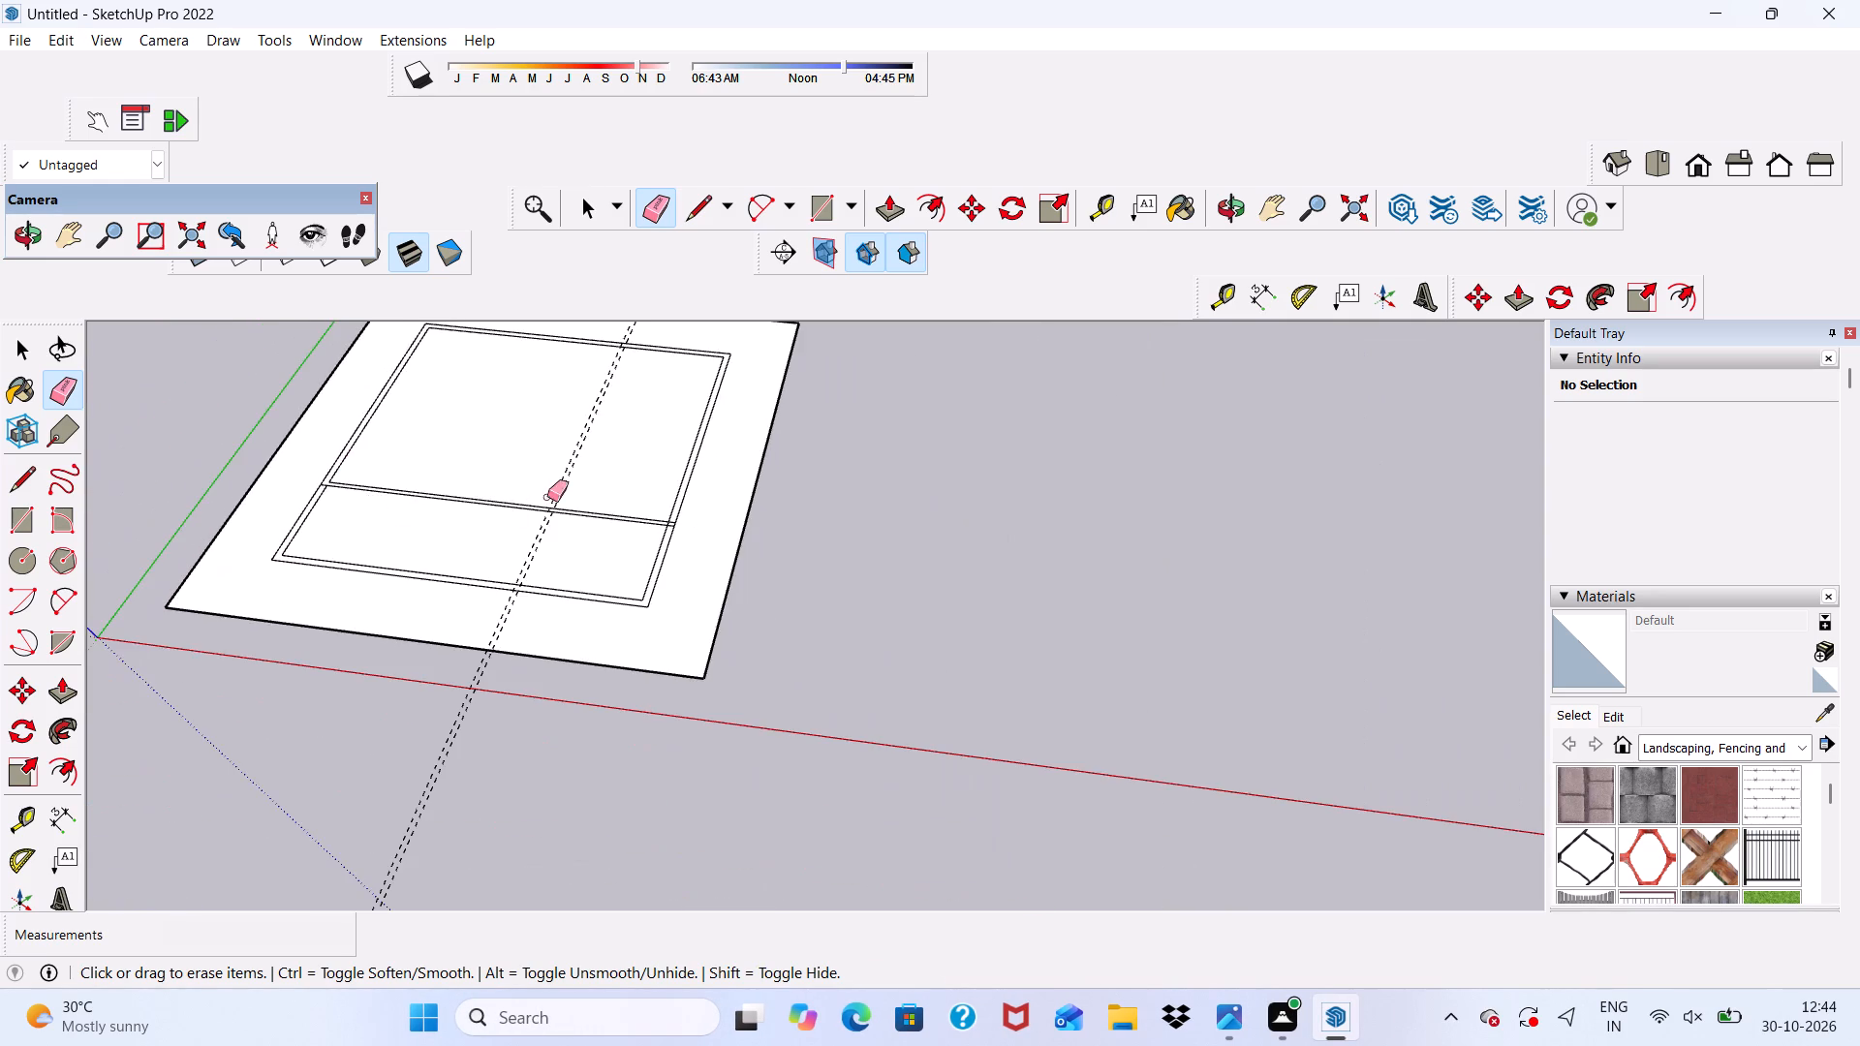
scroll(621, 510, up, 15)
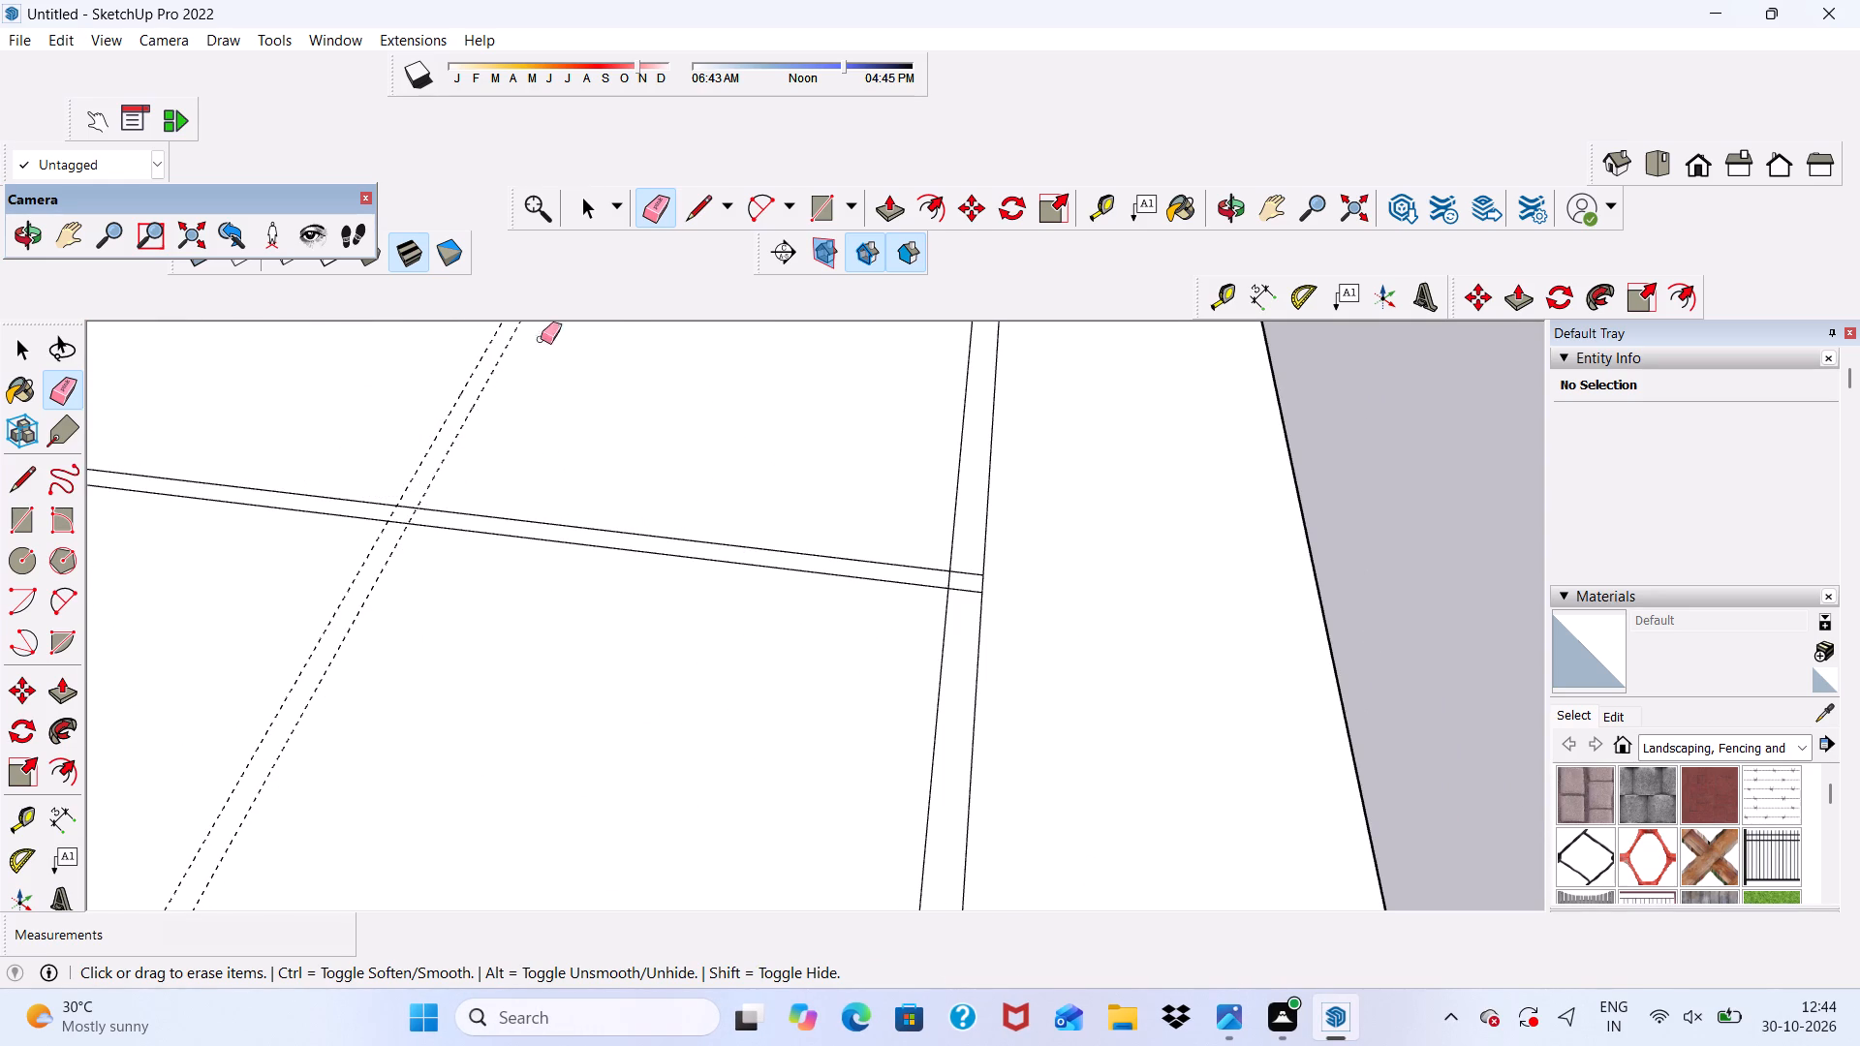
click(688, 198)
scroll(682, 379, down, 6)
scroll(403, 773, up, 5)
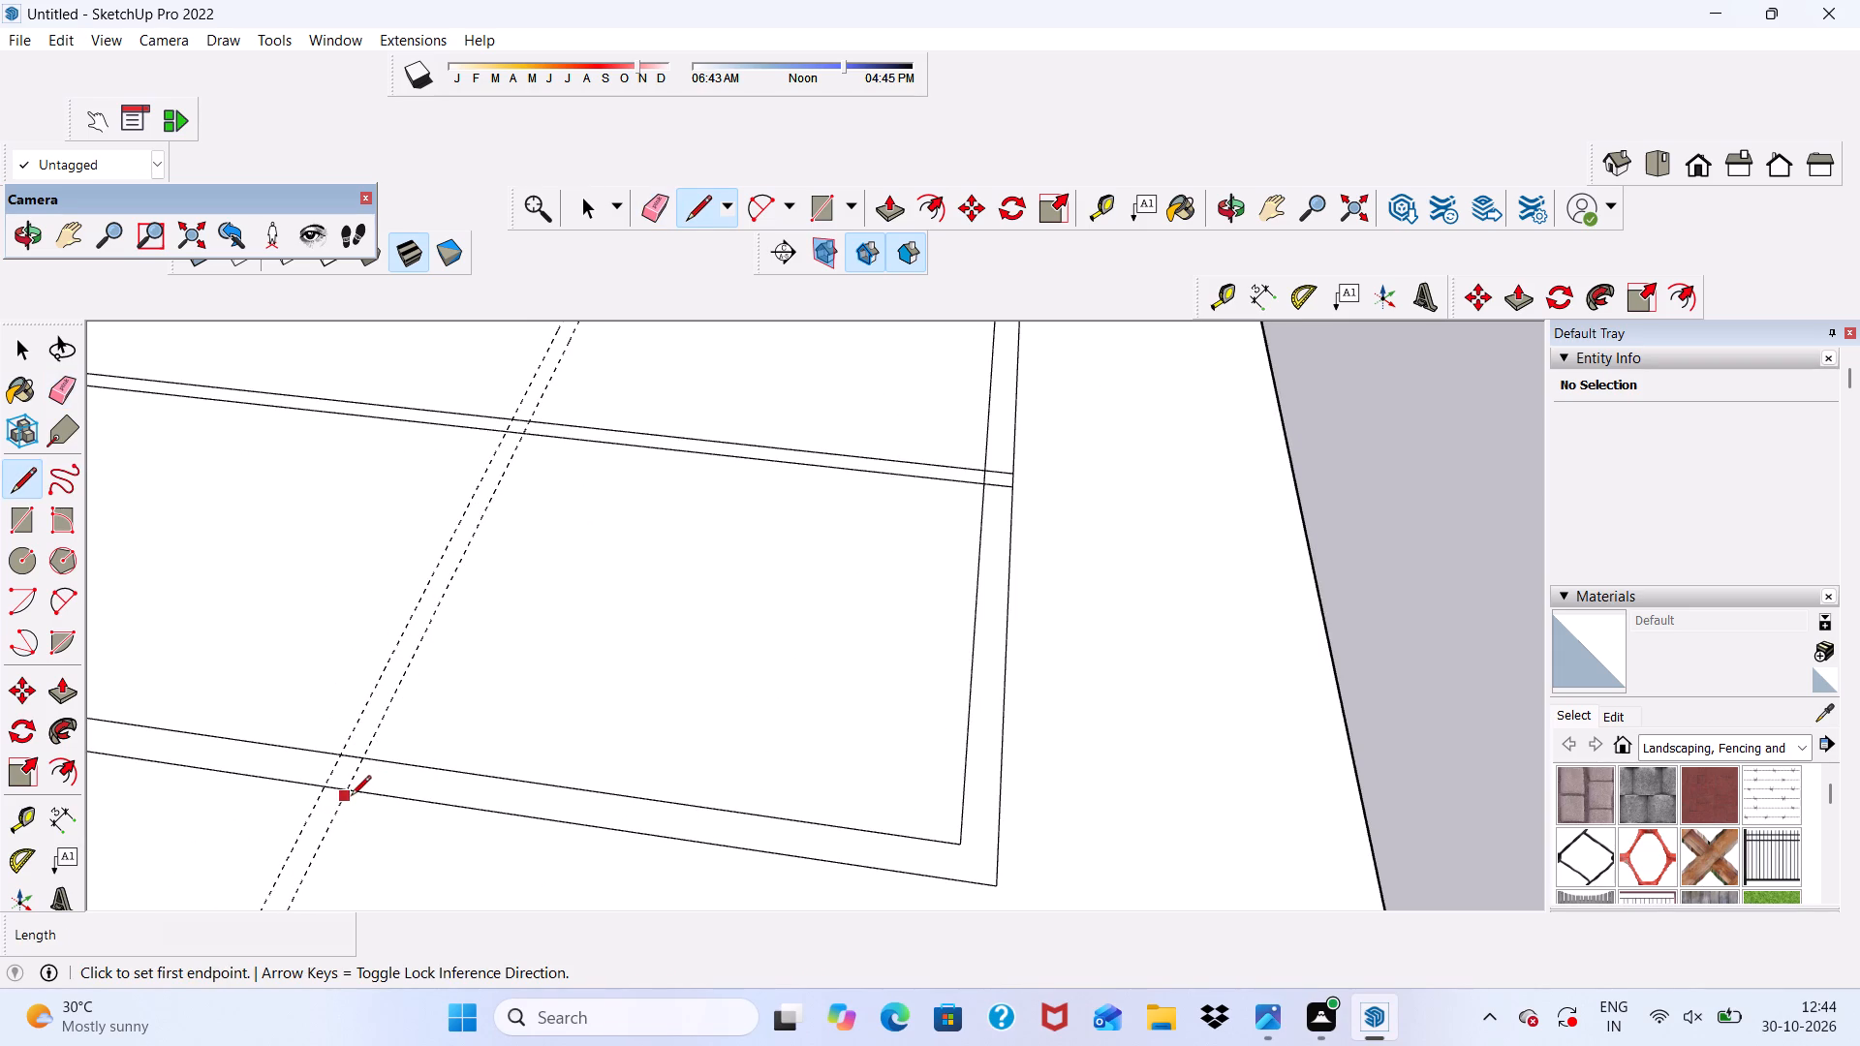
click(346, 792)
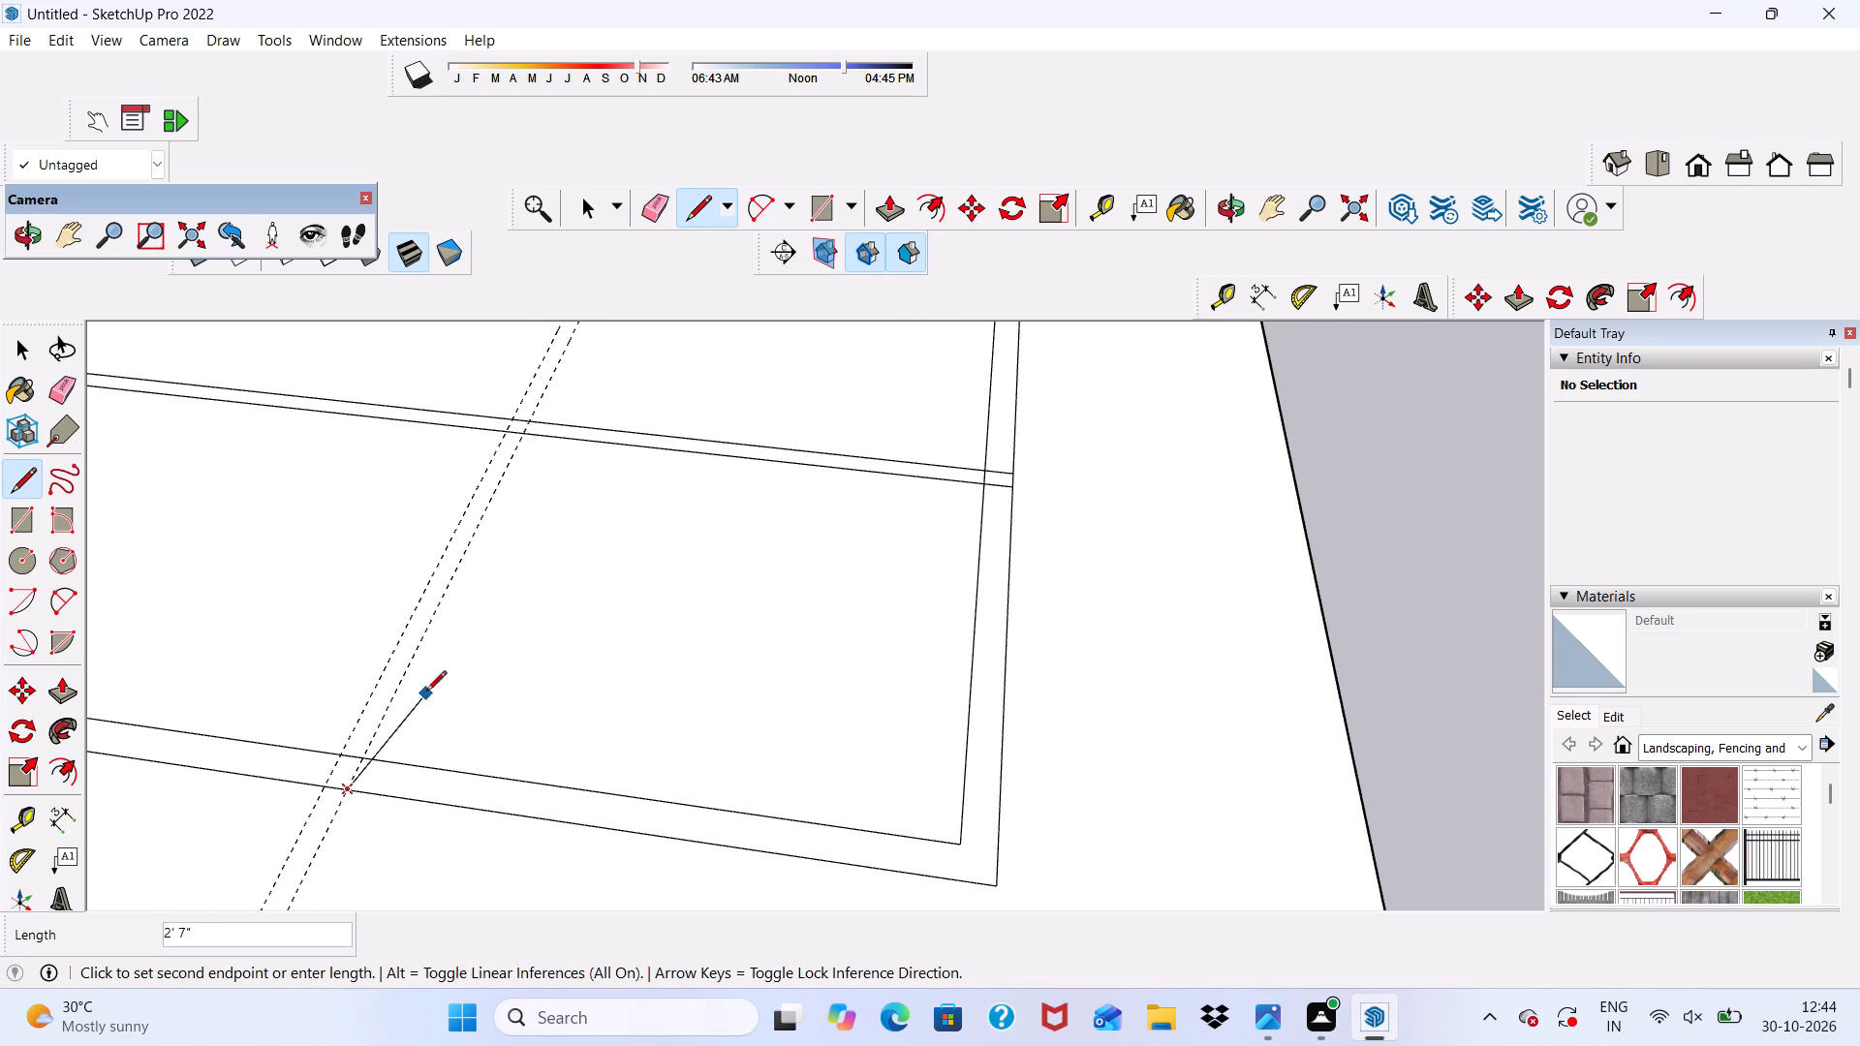
scroll(426, 692, down, 13)
scroll(488, 373, up, 8)
scroll(644, 316, down, 2)
scroll(646, 418, up, 7)
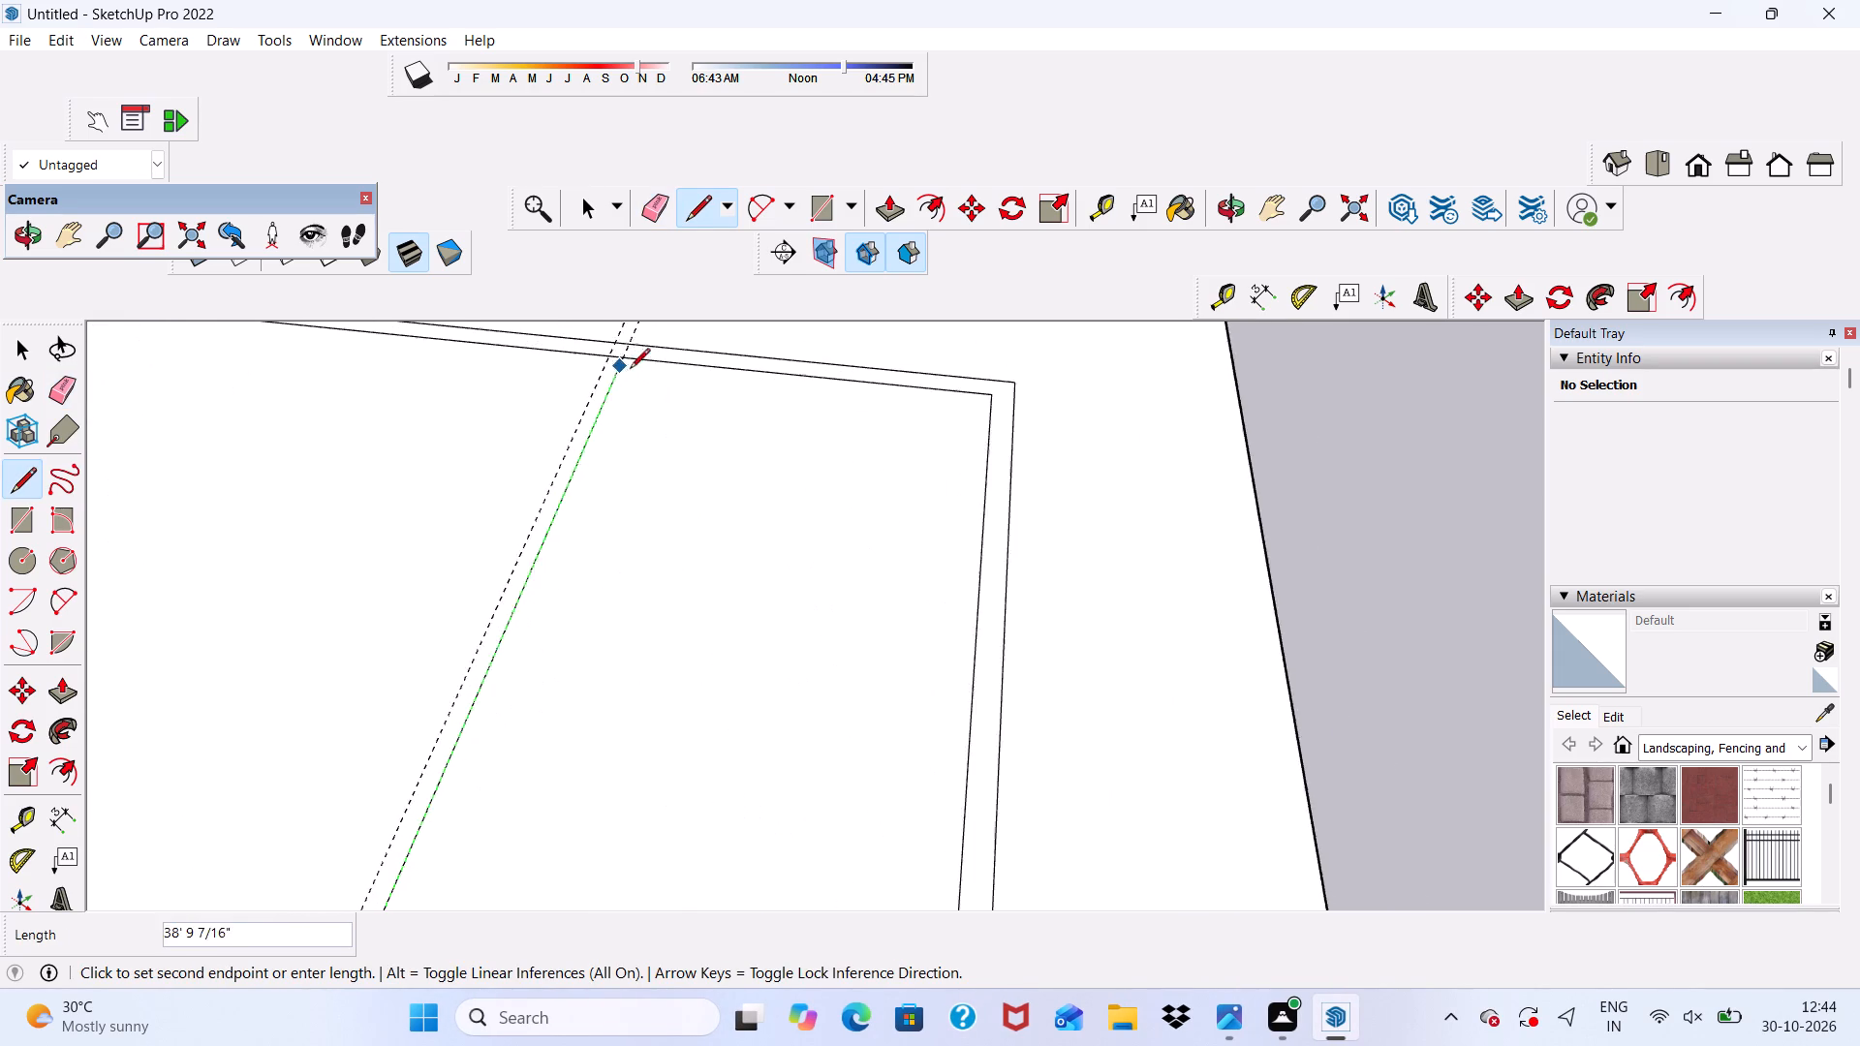
scroll(630, 370, up, 9)
scroll(626, 327, down, 11)
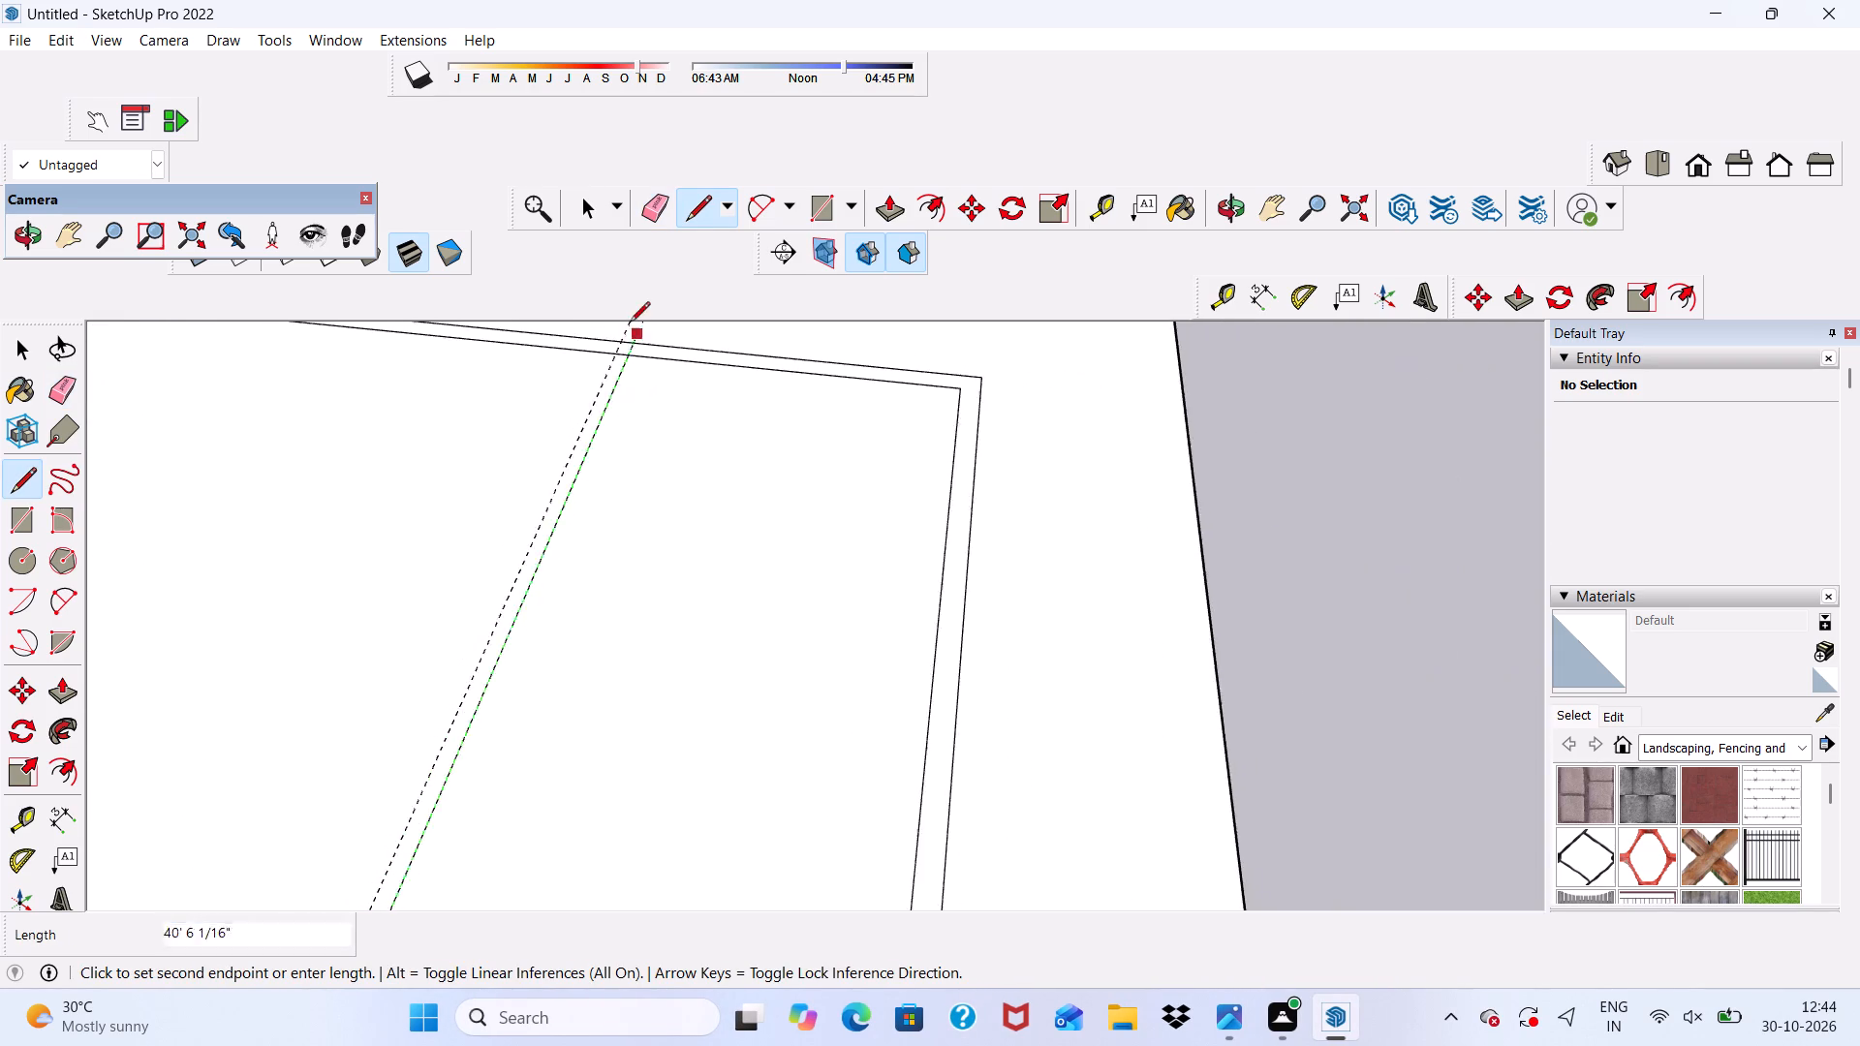
scroll(630, 323, up, 10)
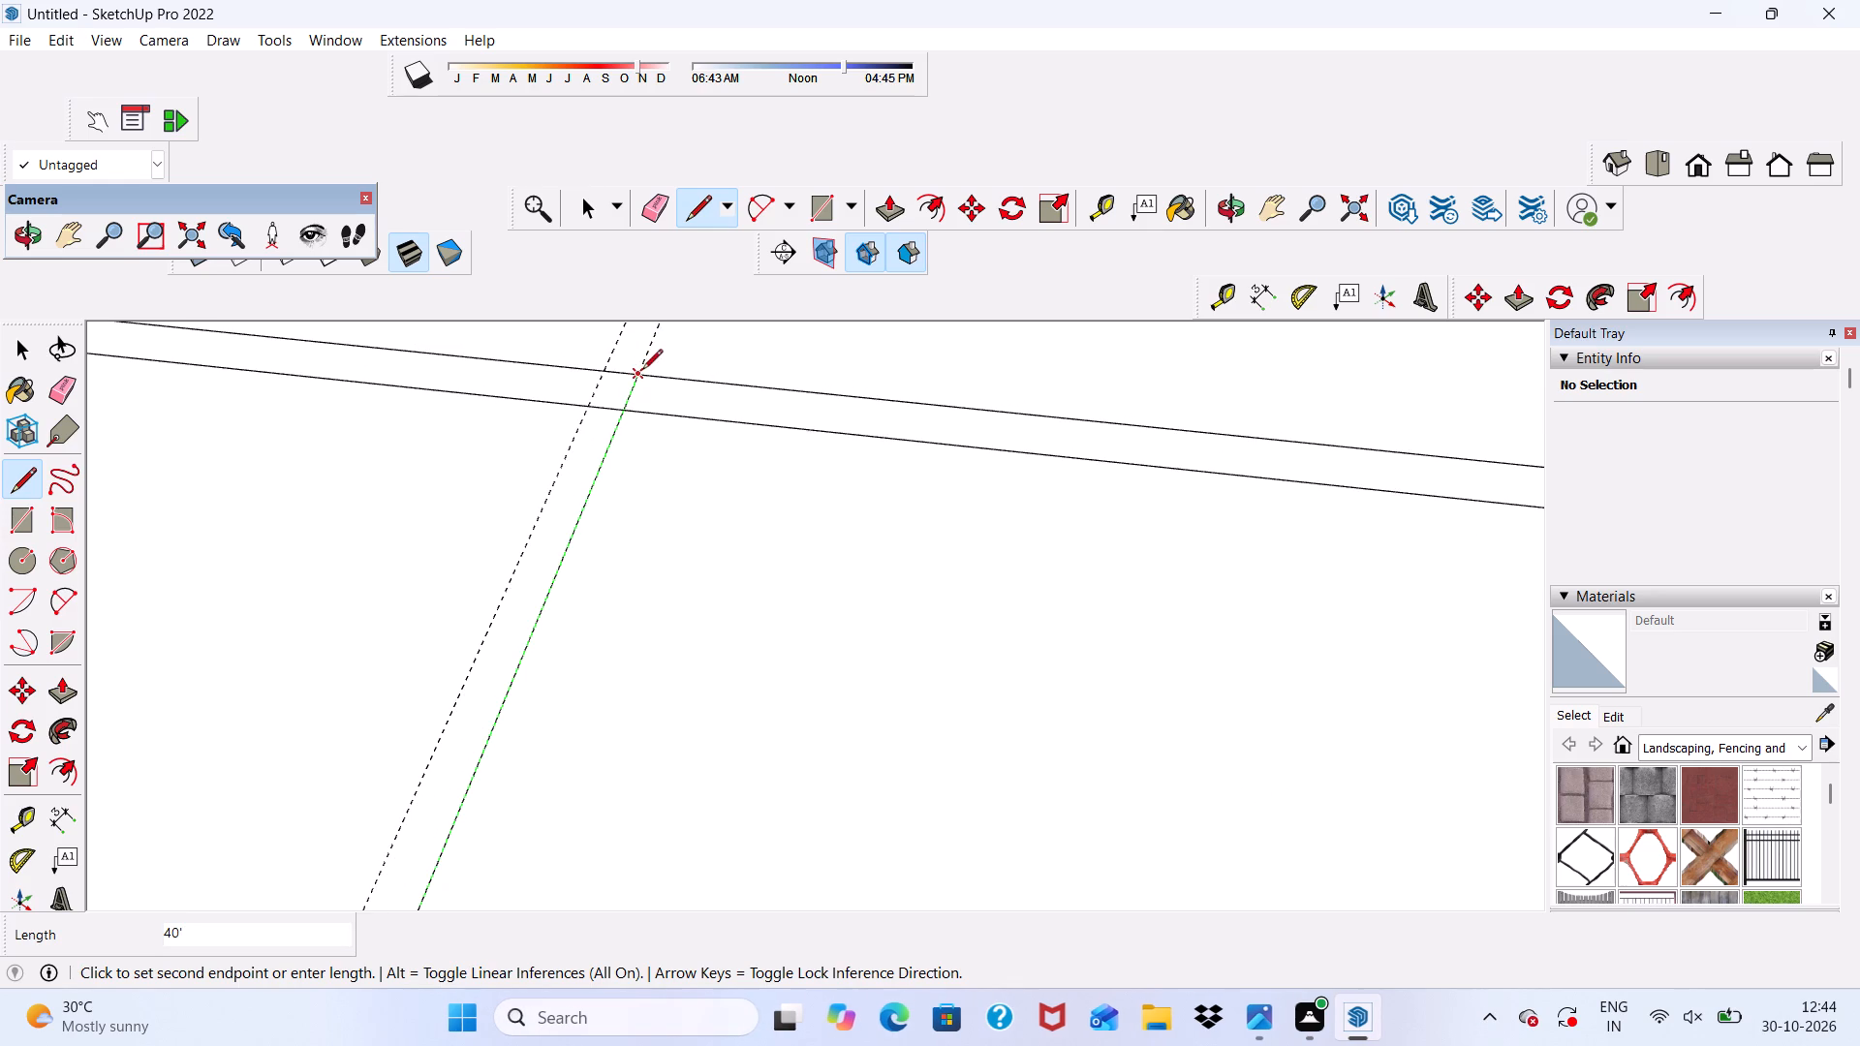
click(642, 371)
Draw a parallel 40' line along the other remaining guide, from the far outer wall edge to the near one.
click(602, 371)
scroll(642, 317, down, 5)
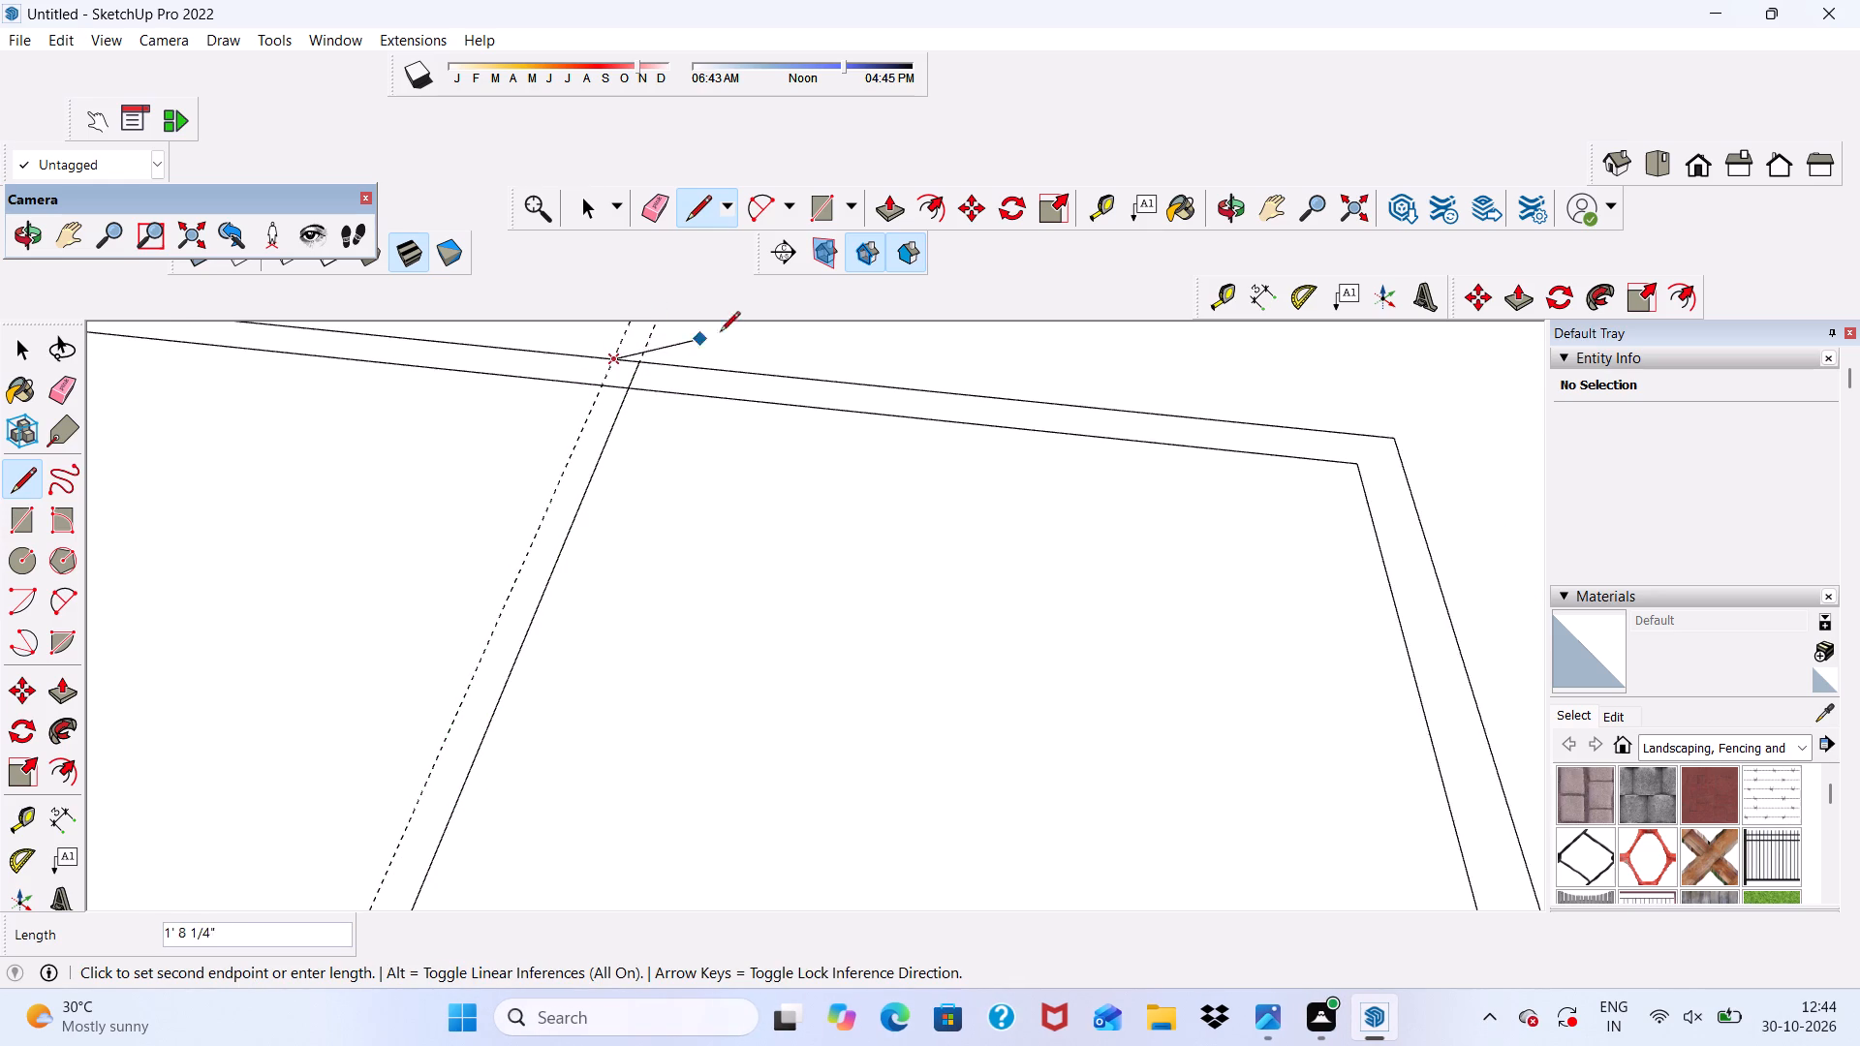
scroll(720, 333, down, 13)
scroll(602, 443, down, 12)
scroll(496, 658, up, 5)
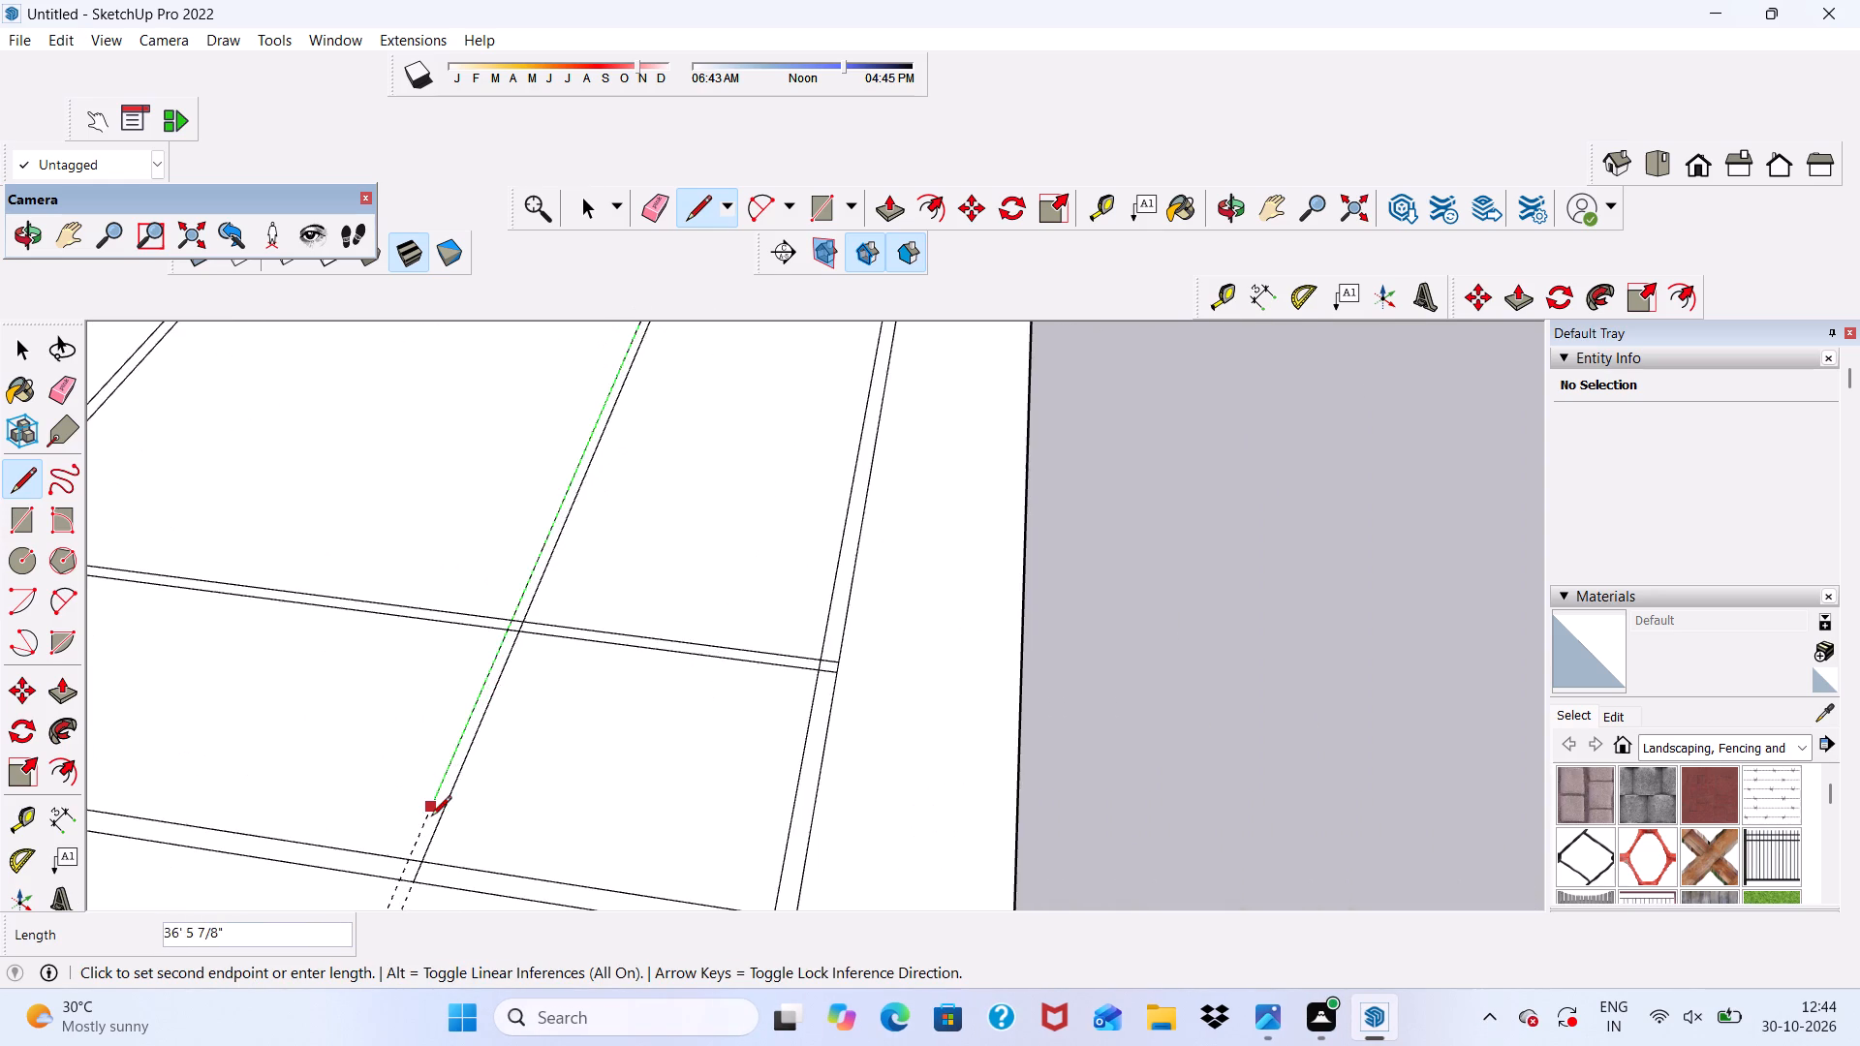
scroll(404, 903, up, 7)
click(397, 876)
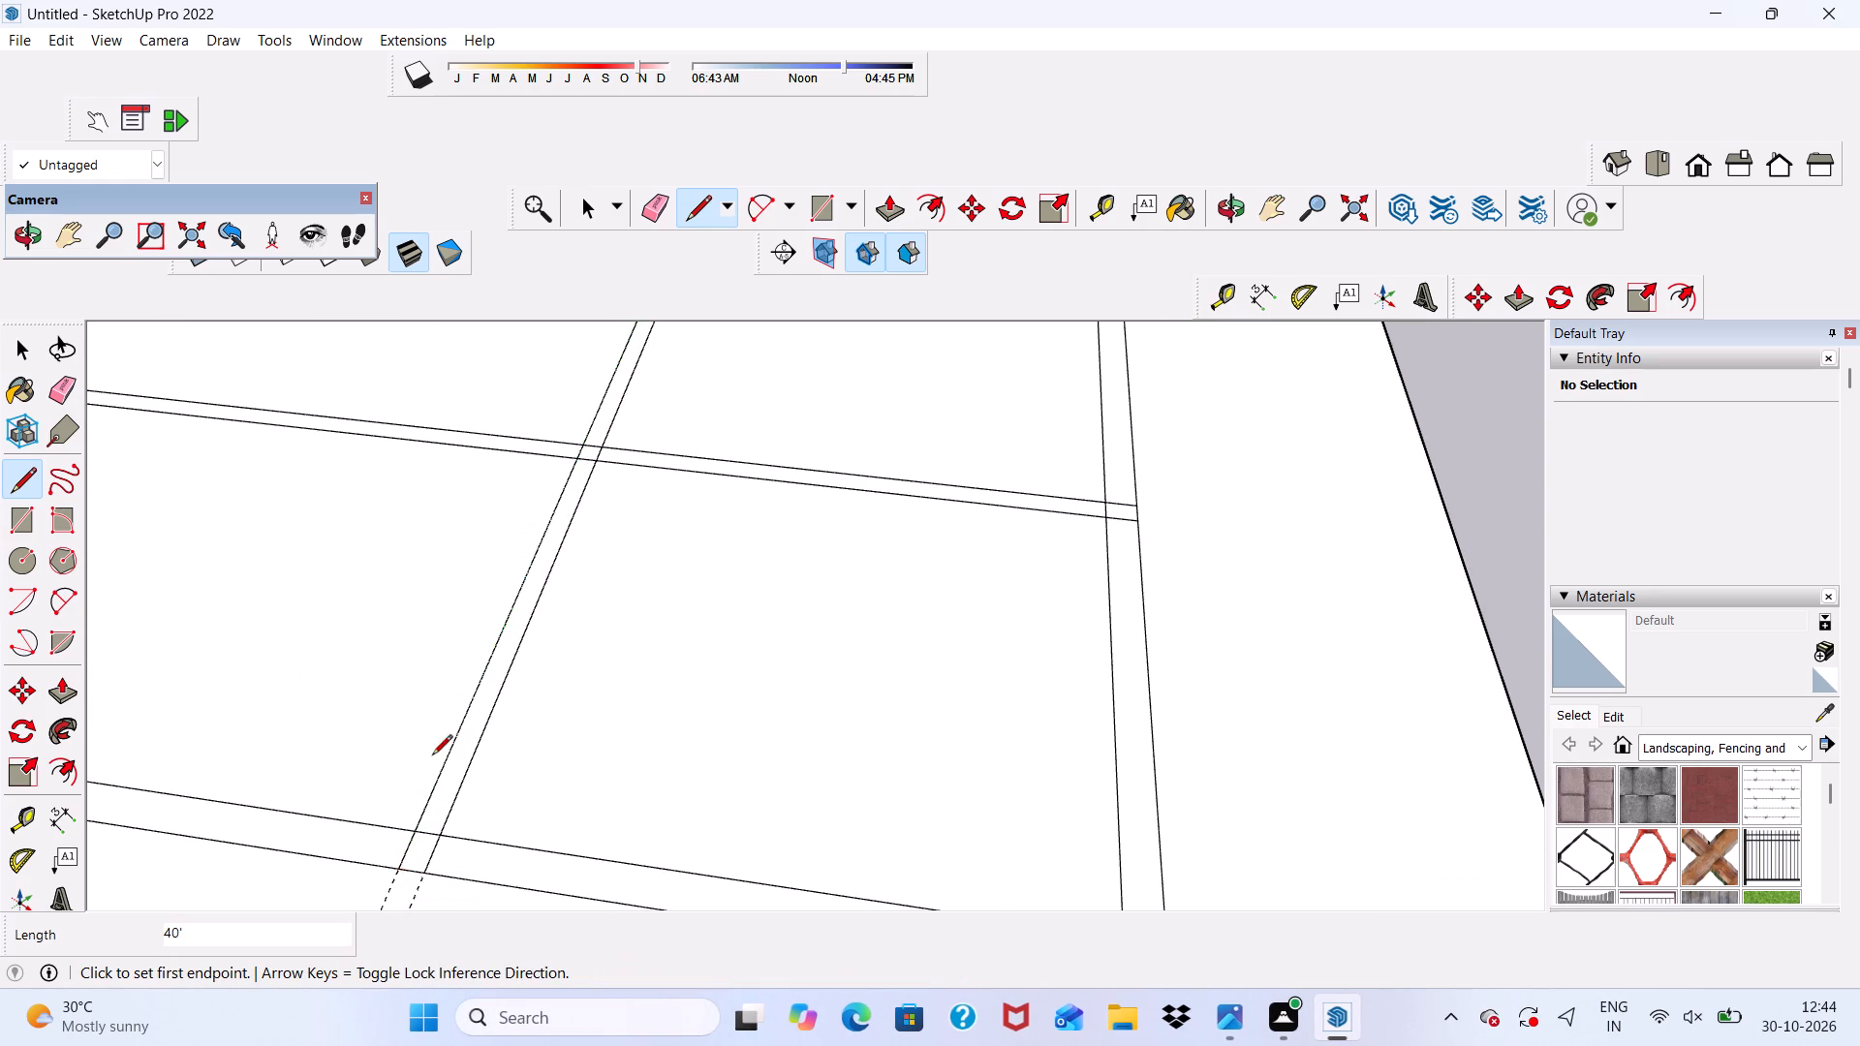
Erase the two remaining guides that the lengthwise partition lines now trace.
scroll(435, 746, down, 6)
click(637, 210)
scroll(651, 333, down, 5)
scroll(495, 690, up, 3)
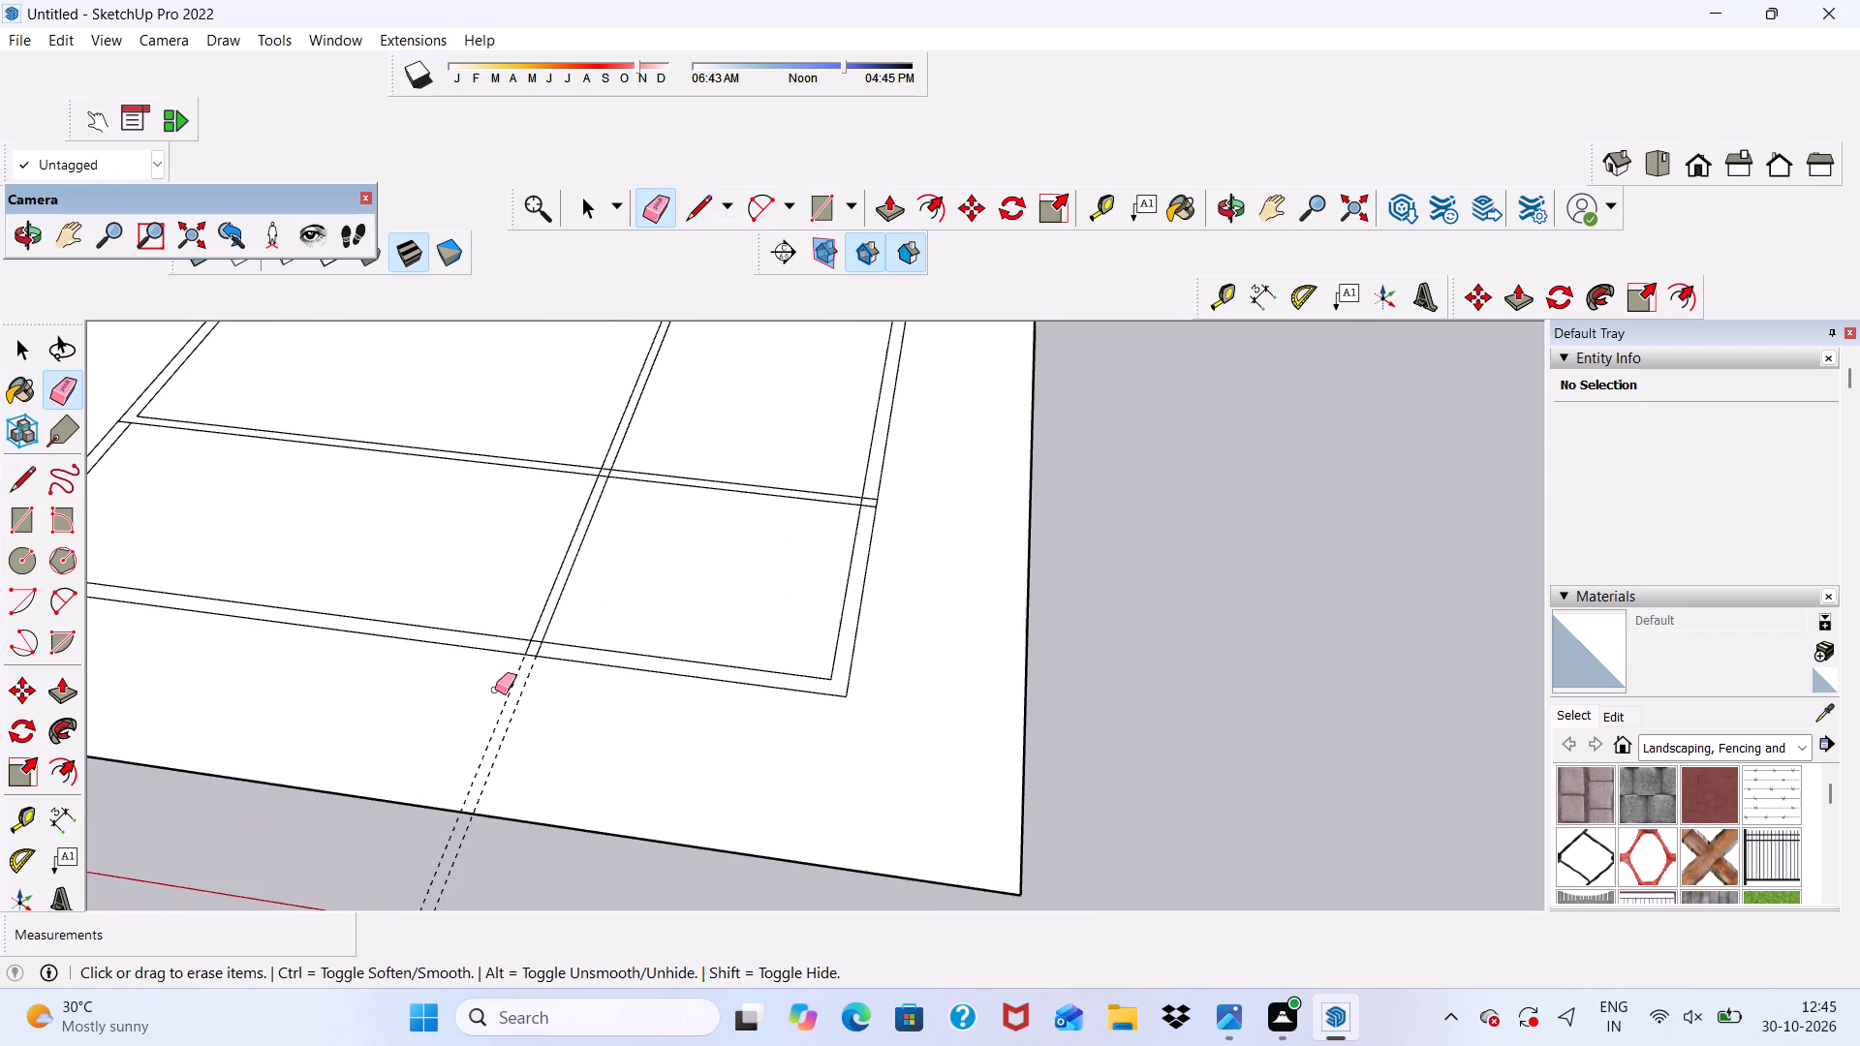
drag(495, 690, 518, 715)
Erase the near inner wall segment between the lengthwise partition lines and one partition line's end inside that wall.
scroll(541, 656, up, 10)
drag(541, 629, 537, 640)
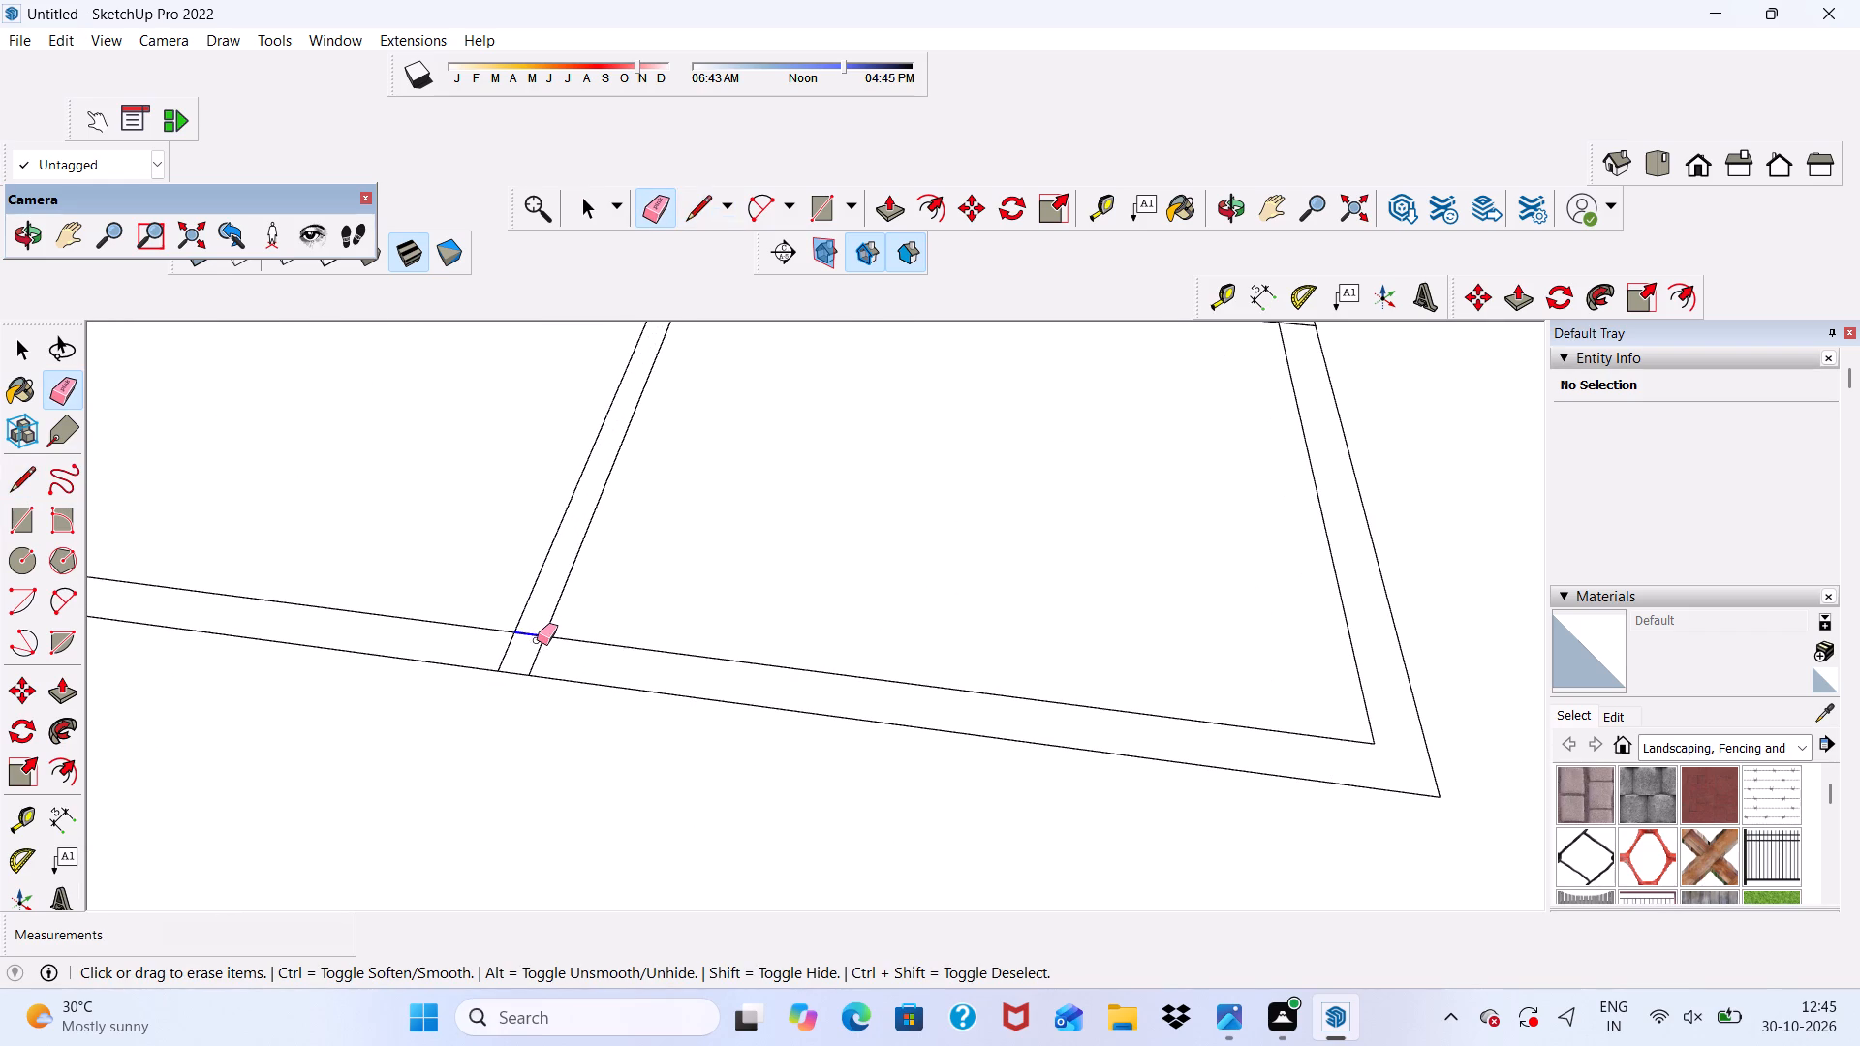
drag(537, 640, 563, 666)
Erase the four short line segments inside the crossing of the two partitions.
scroll(558, 644, down, 11)
scroll(679, 476, up, 13)
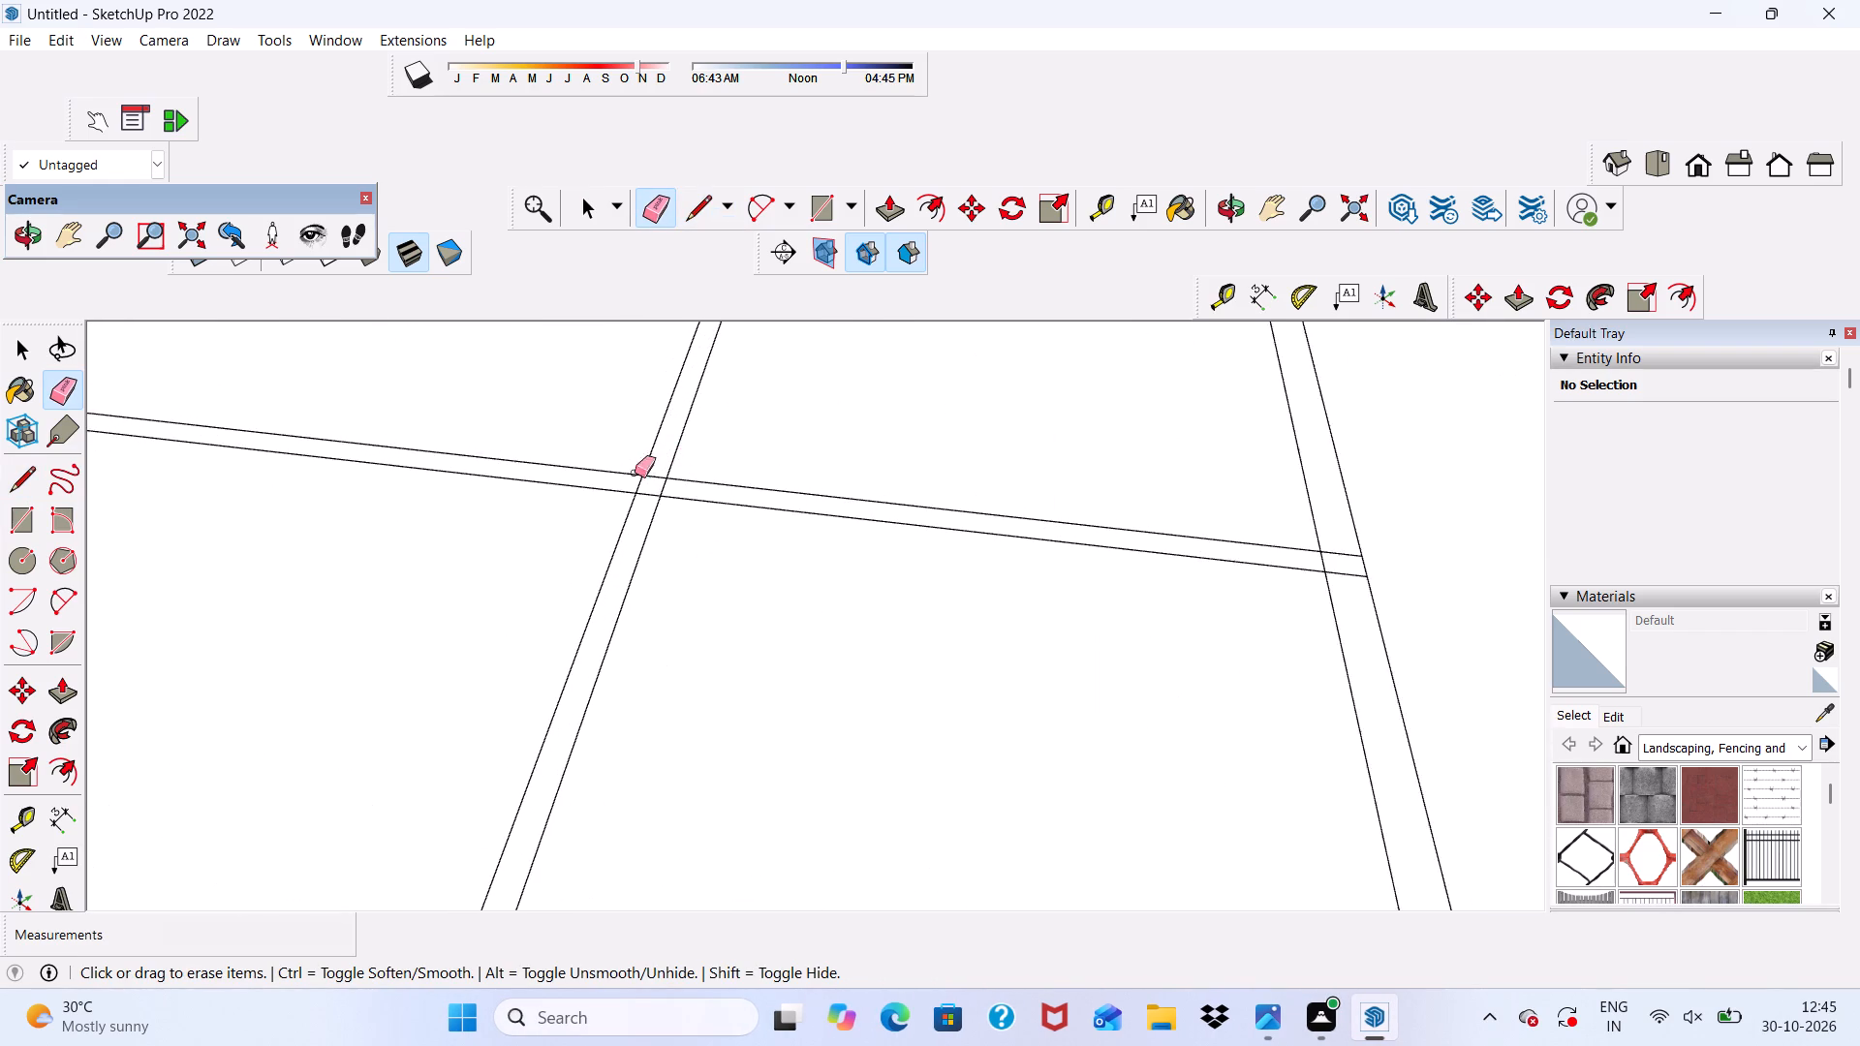
scroll(635, 473, up, 2)
drag(652, 475, 652, 505)
drag(624, 498, 672, 498)
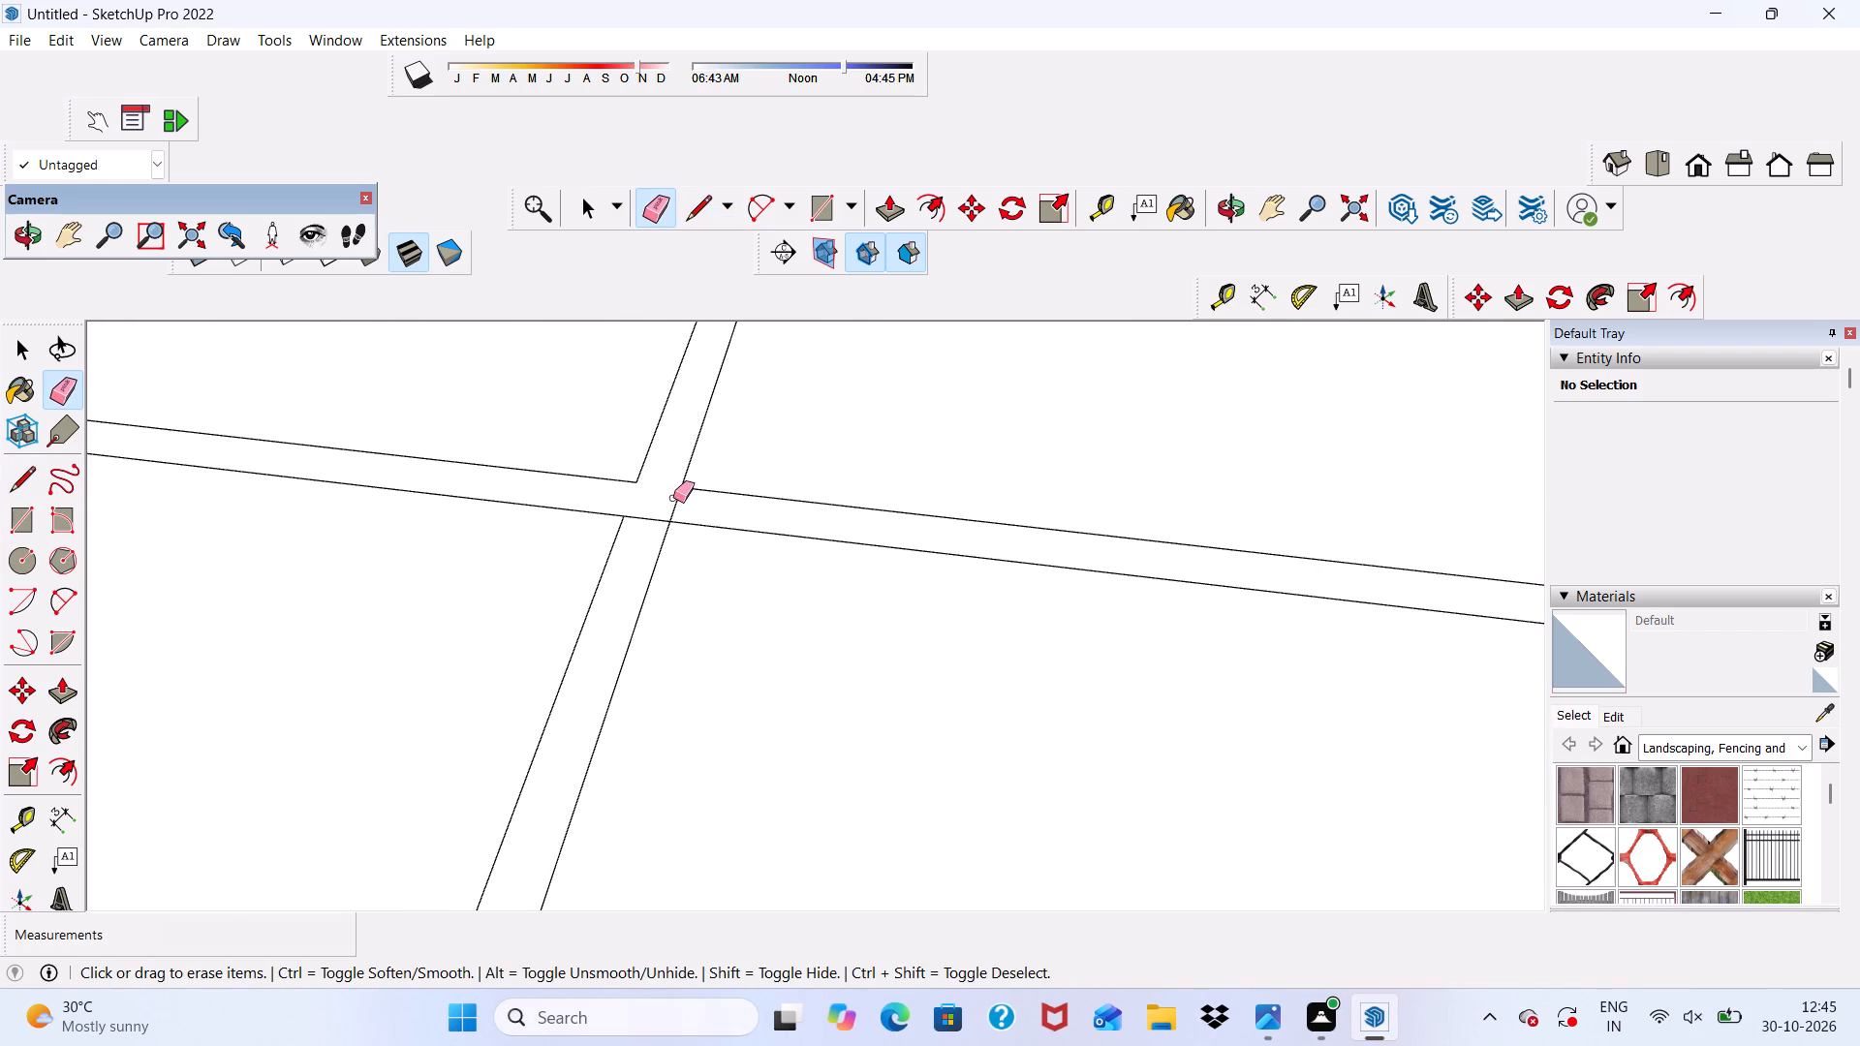
drag(683, 498, 680, 508)
drag(658, 509, 682, 509)
drag(652, 519, 629, 537)
Erase the inner wall segment and the partition line ends inside the side wall where the crosswise partition meets it.
scroll(616, 511, down, 20)
scroll(745, 574, up, 16)
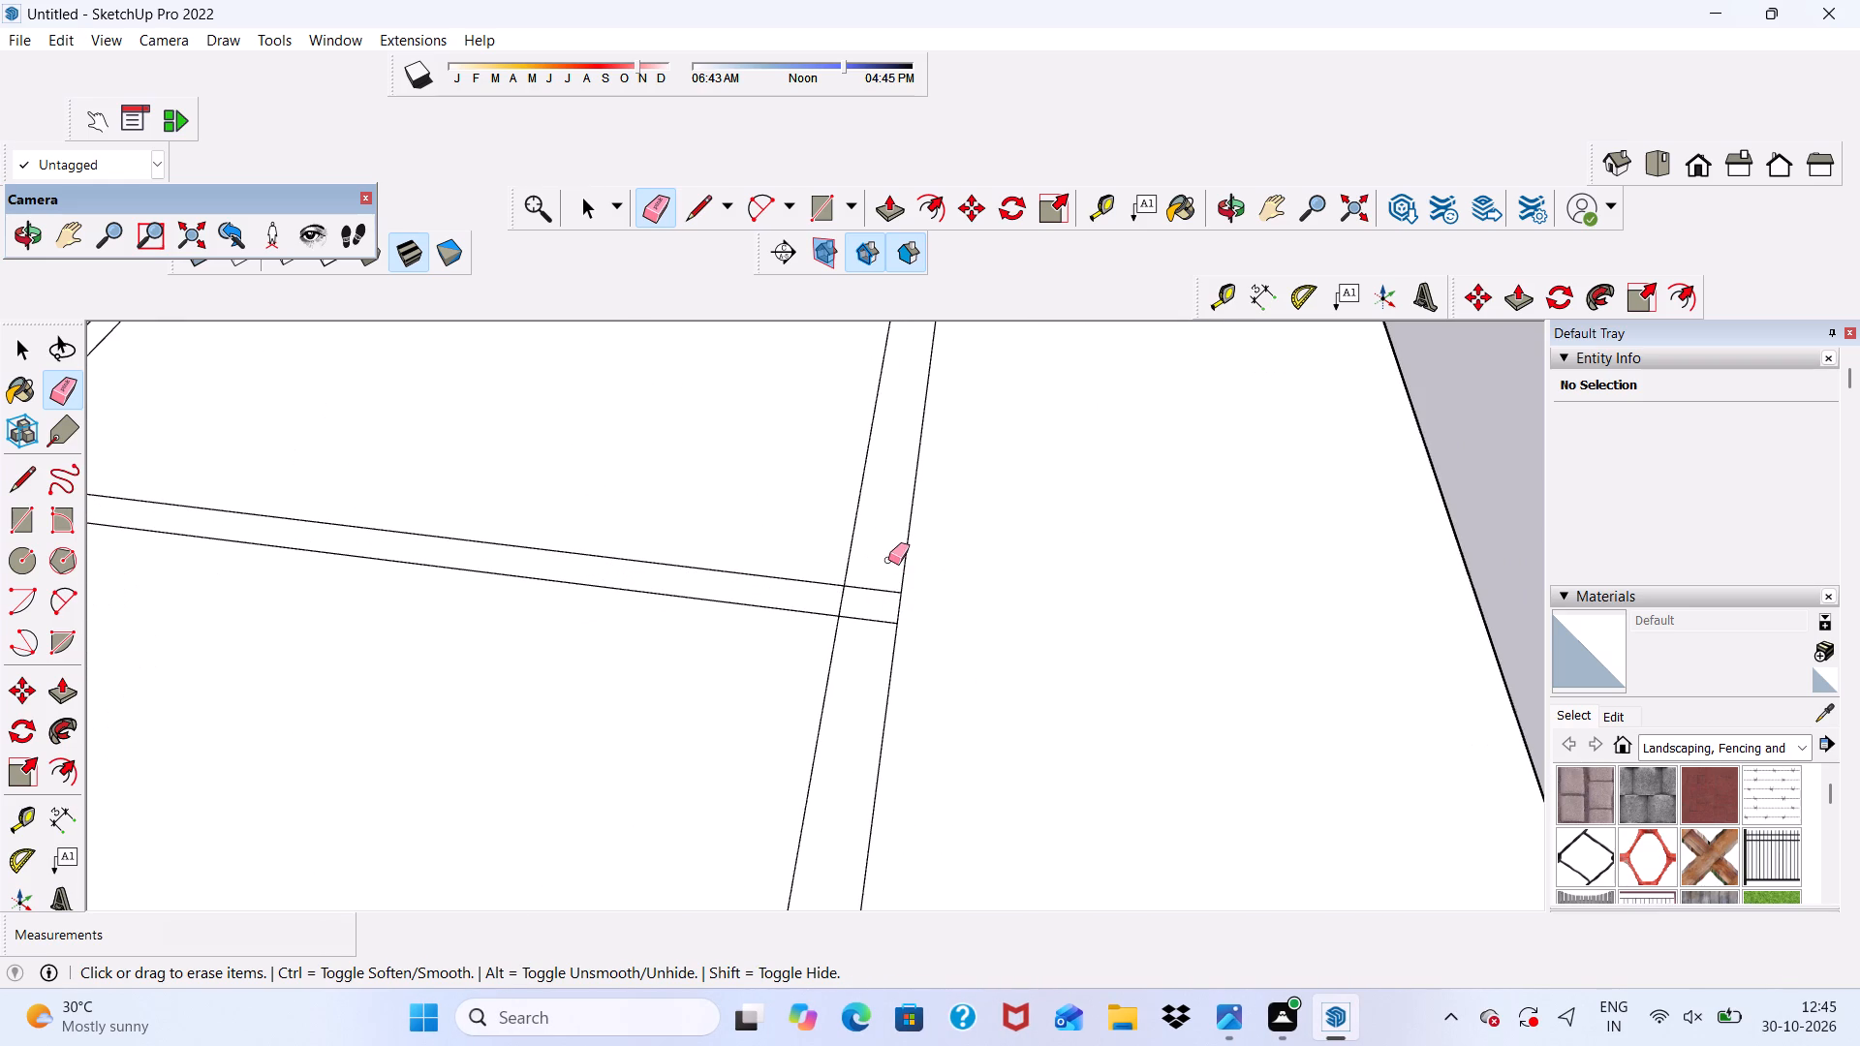
drag(888, 560, 856, 626)
drag(835, 599, 824, 602)
Erase the inner wall segment and the partition line ends inside the far wall where the lengthwise partition meets it.
scroll(818, 594, down, 8)
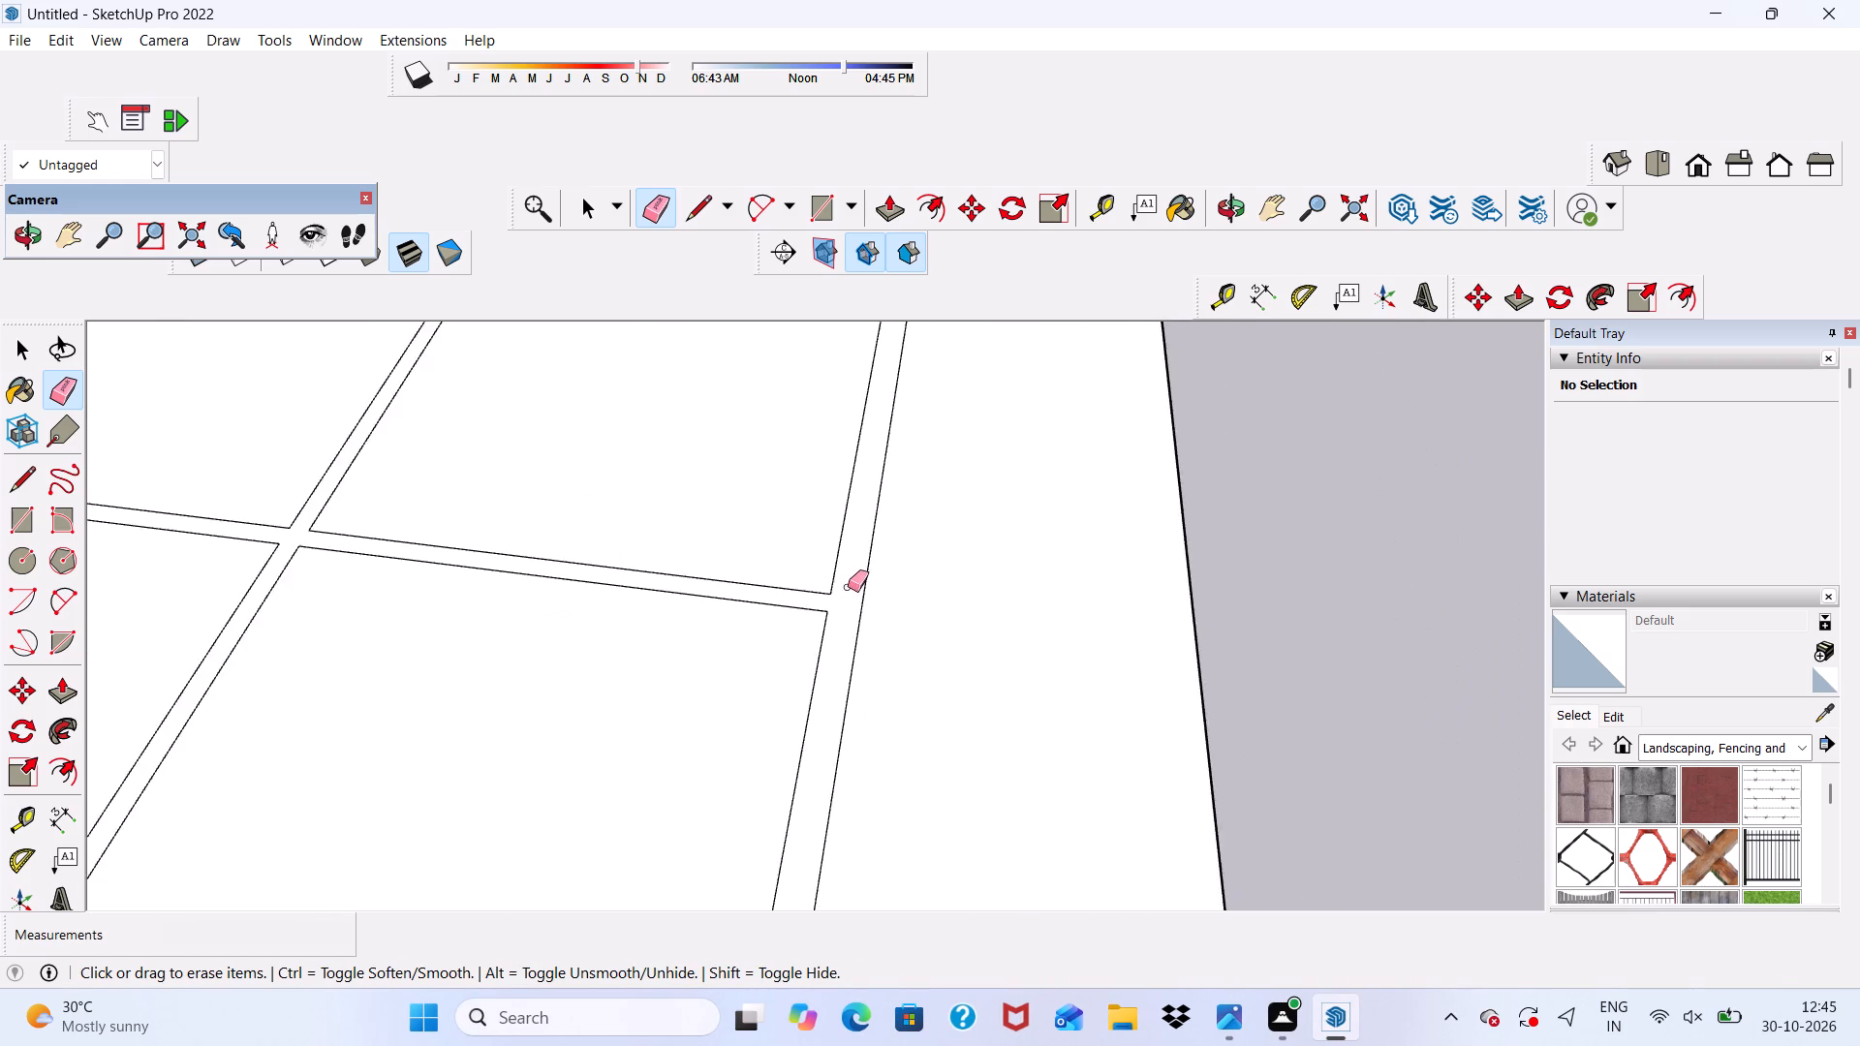
scroll(848, 587, down, 11)
scroll(730, 519, up, 6)
scroll(700, 384, down, 12)
scroll(702, 446, up, 11)
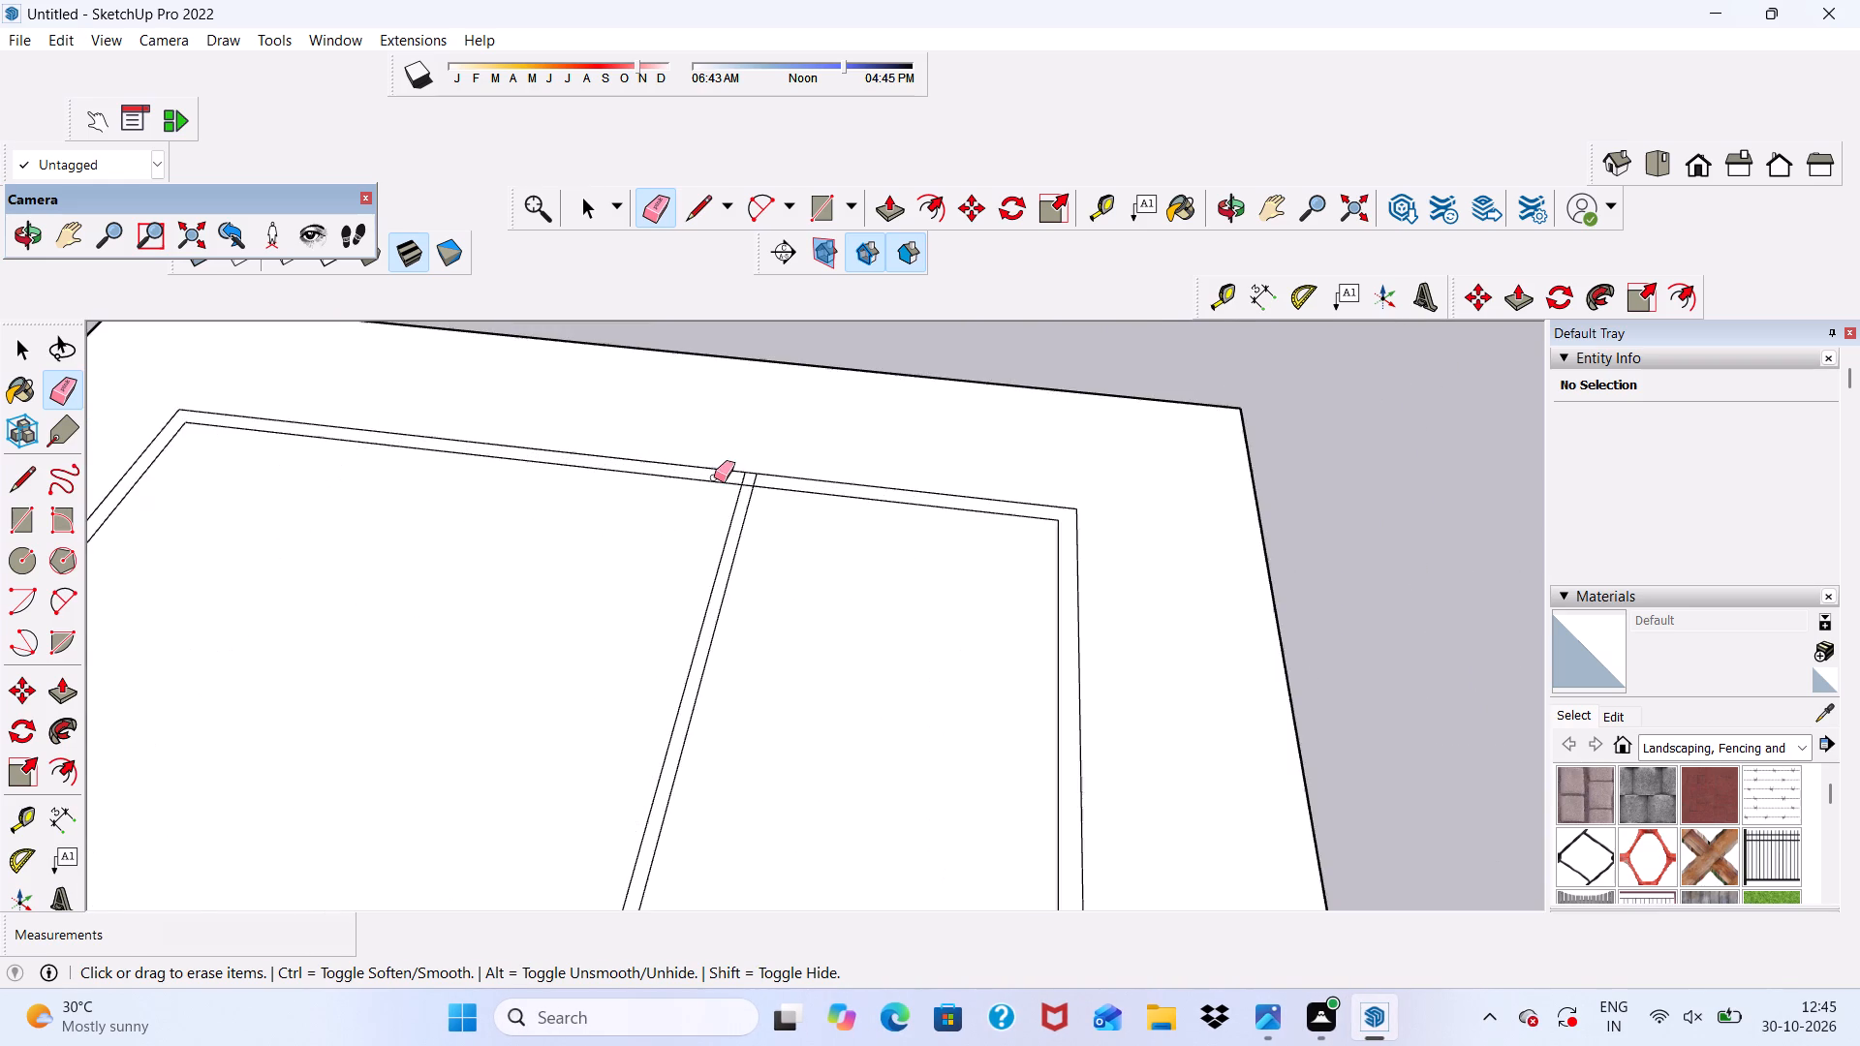
scroll(714, 477, up, 13)
click(753, 483)
drag(729, 456, 795, 464)
scroll(680, 379, down, 6)
scroll(764, 315, down, 6)
key(space)
Push/Pull the connected outer wall and partition face up 10'.
scroll(815, 394, down, 8)
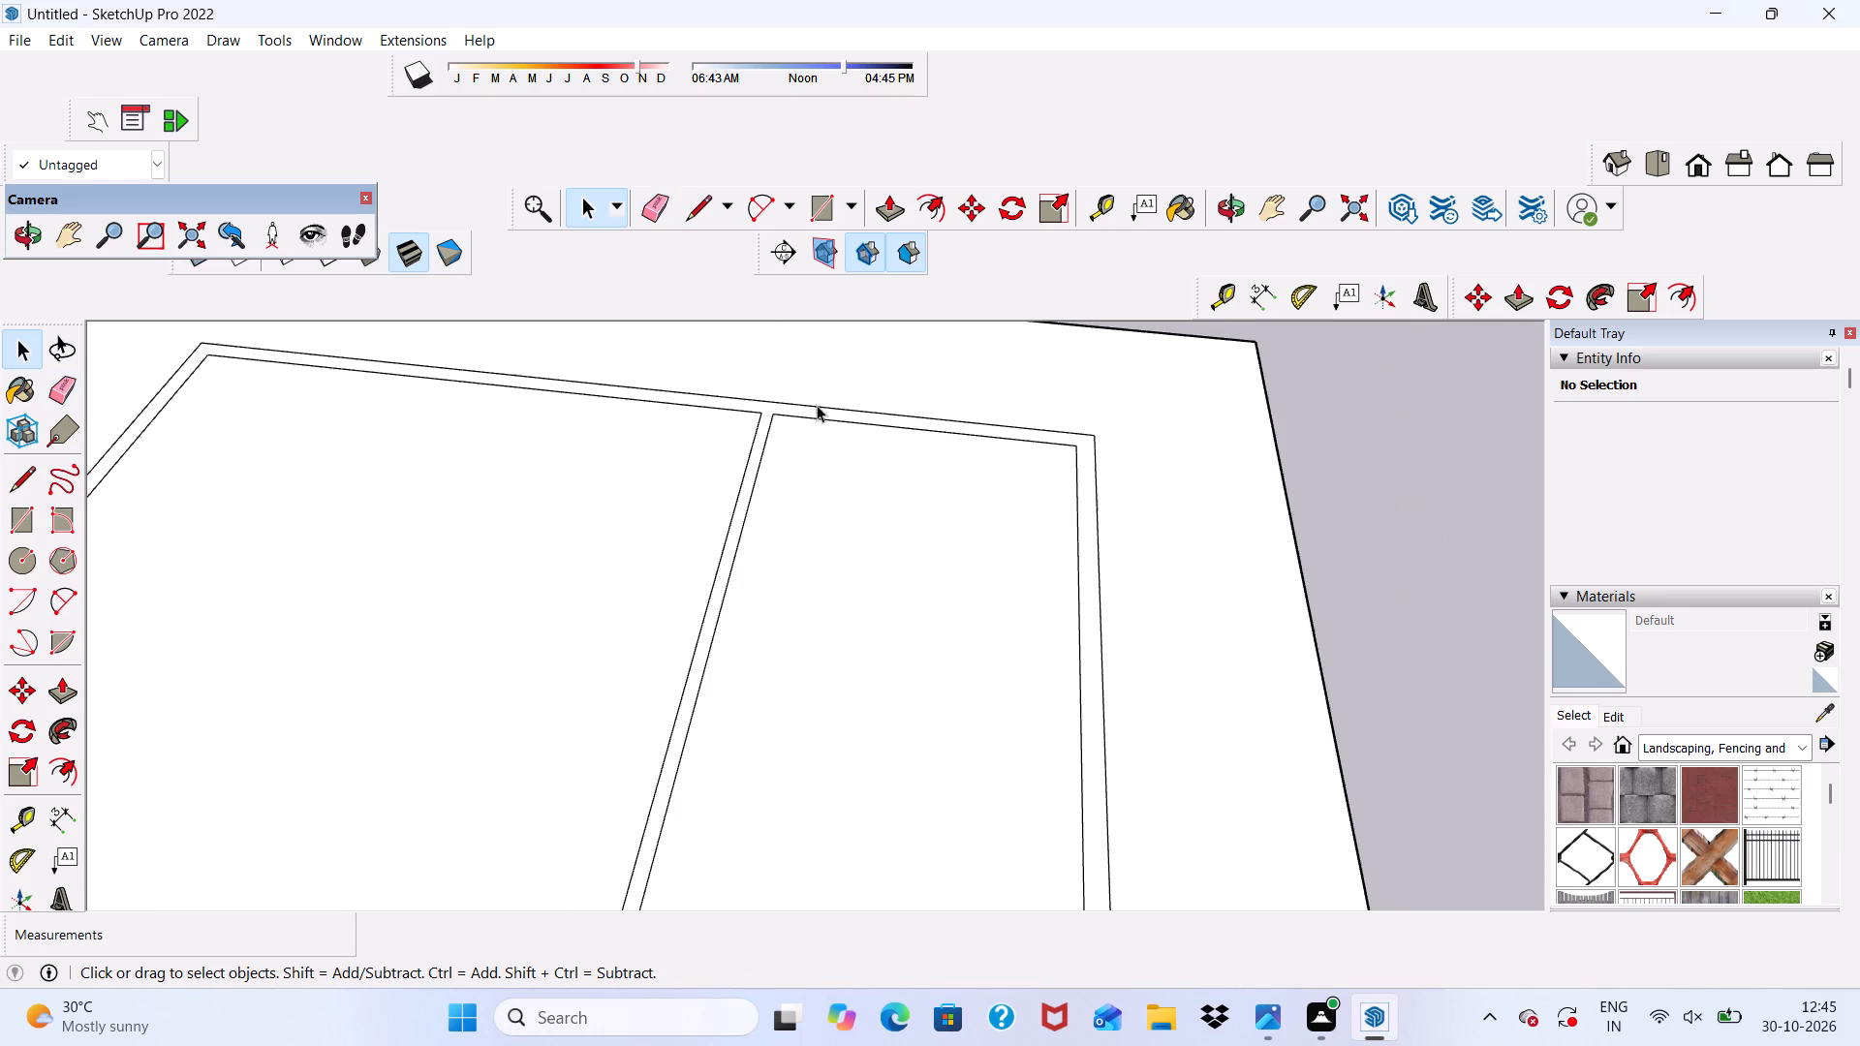
scroll(817, 405, down, 11)
scroll(782, 640, up, 15)
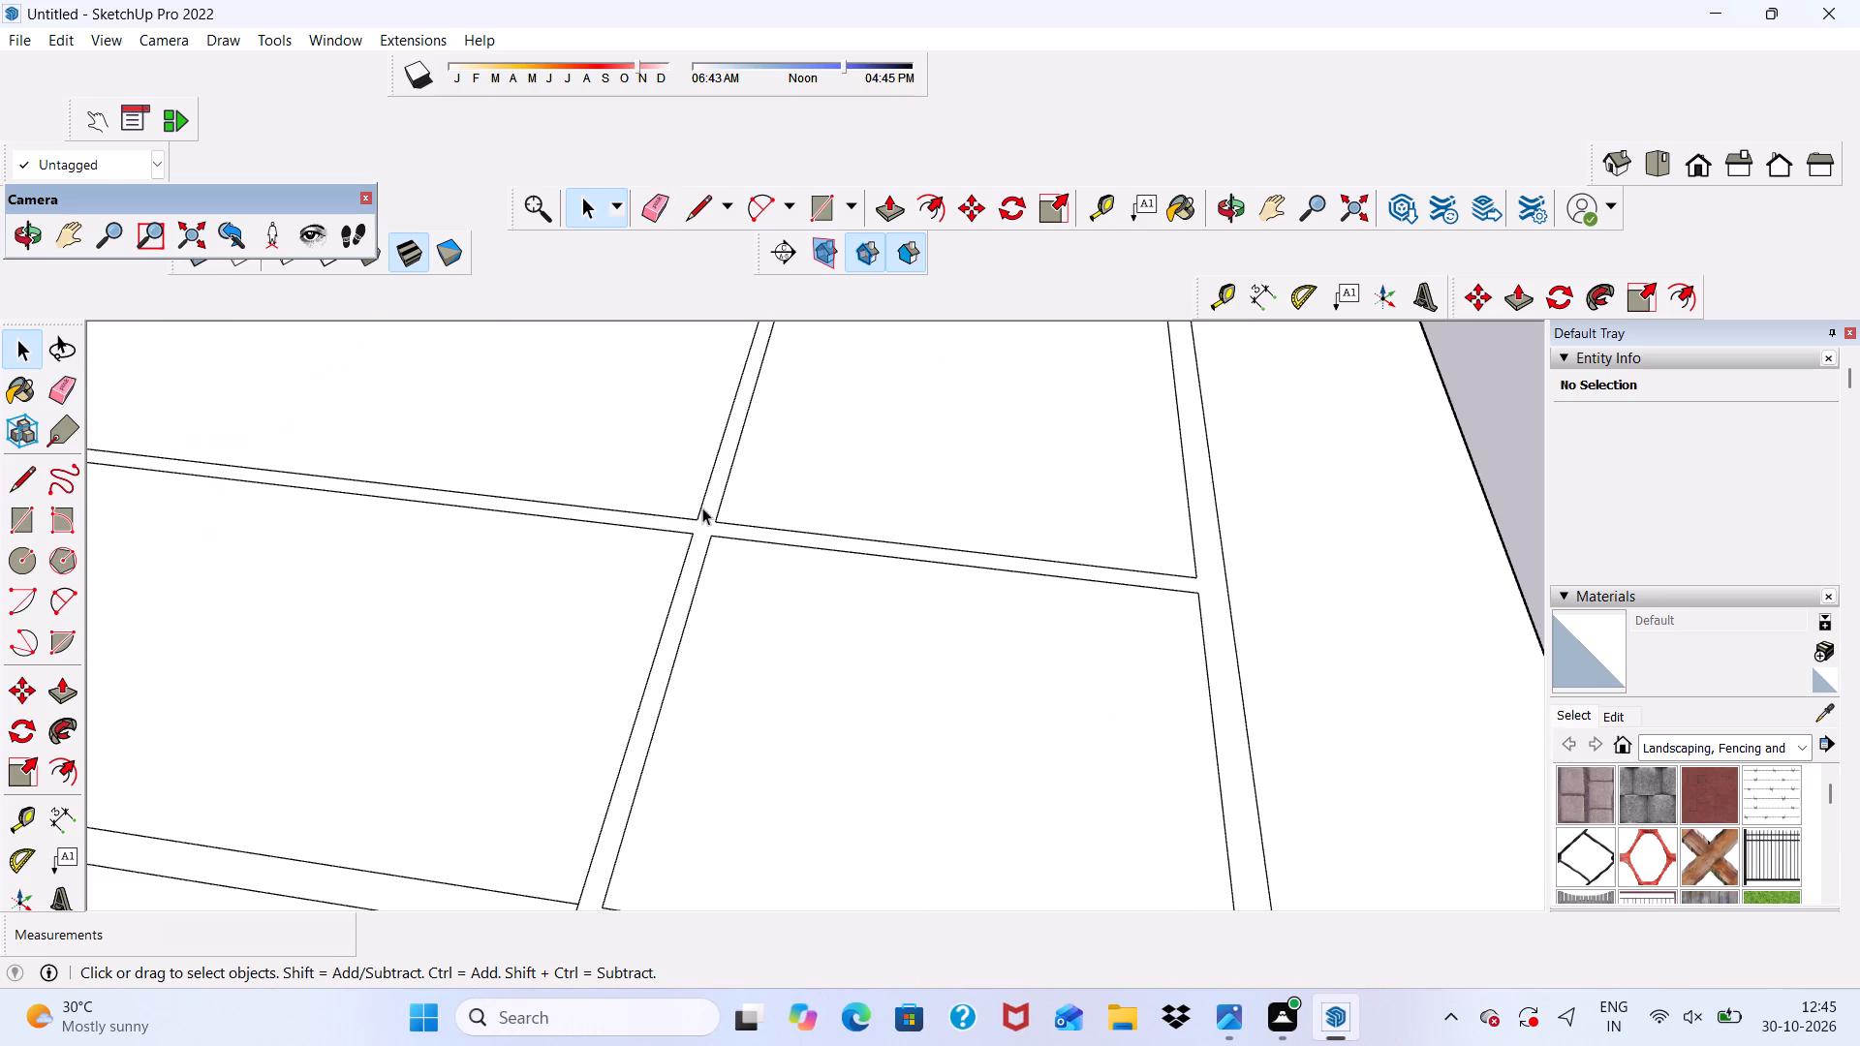
click(702, 508)
scroll(702, 508, down, 6)
scroll(703, 538, up, 5)
click(665, 623)
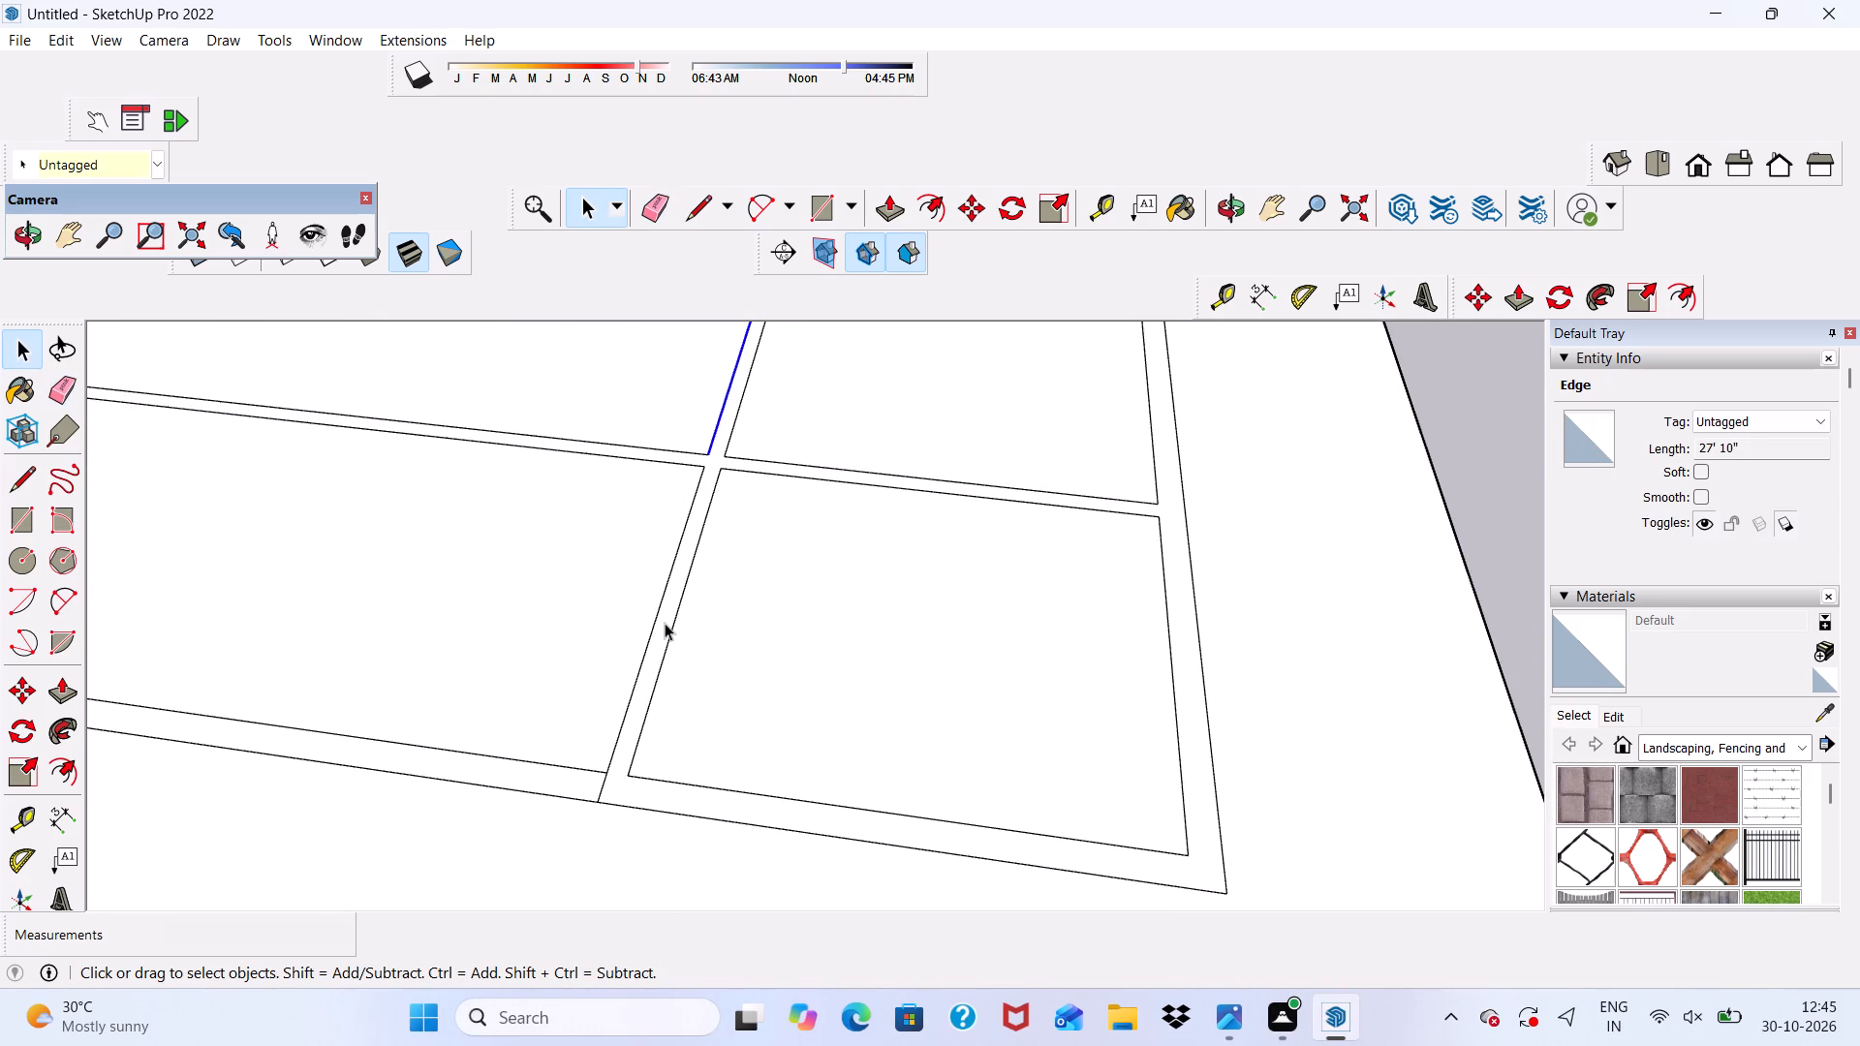
scroll(664, 577, down, 11)
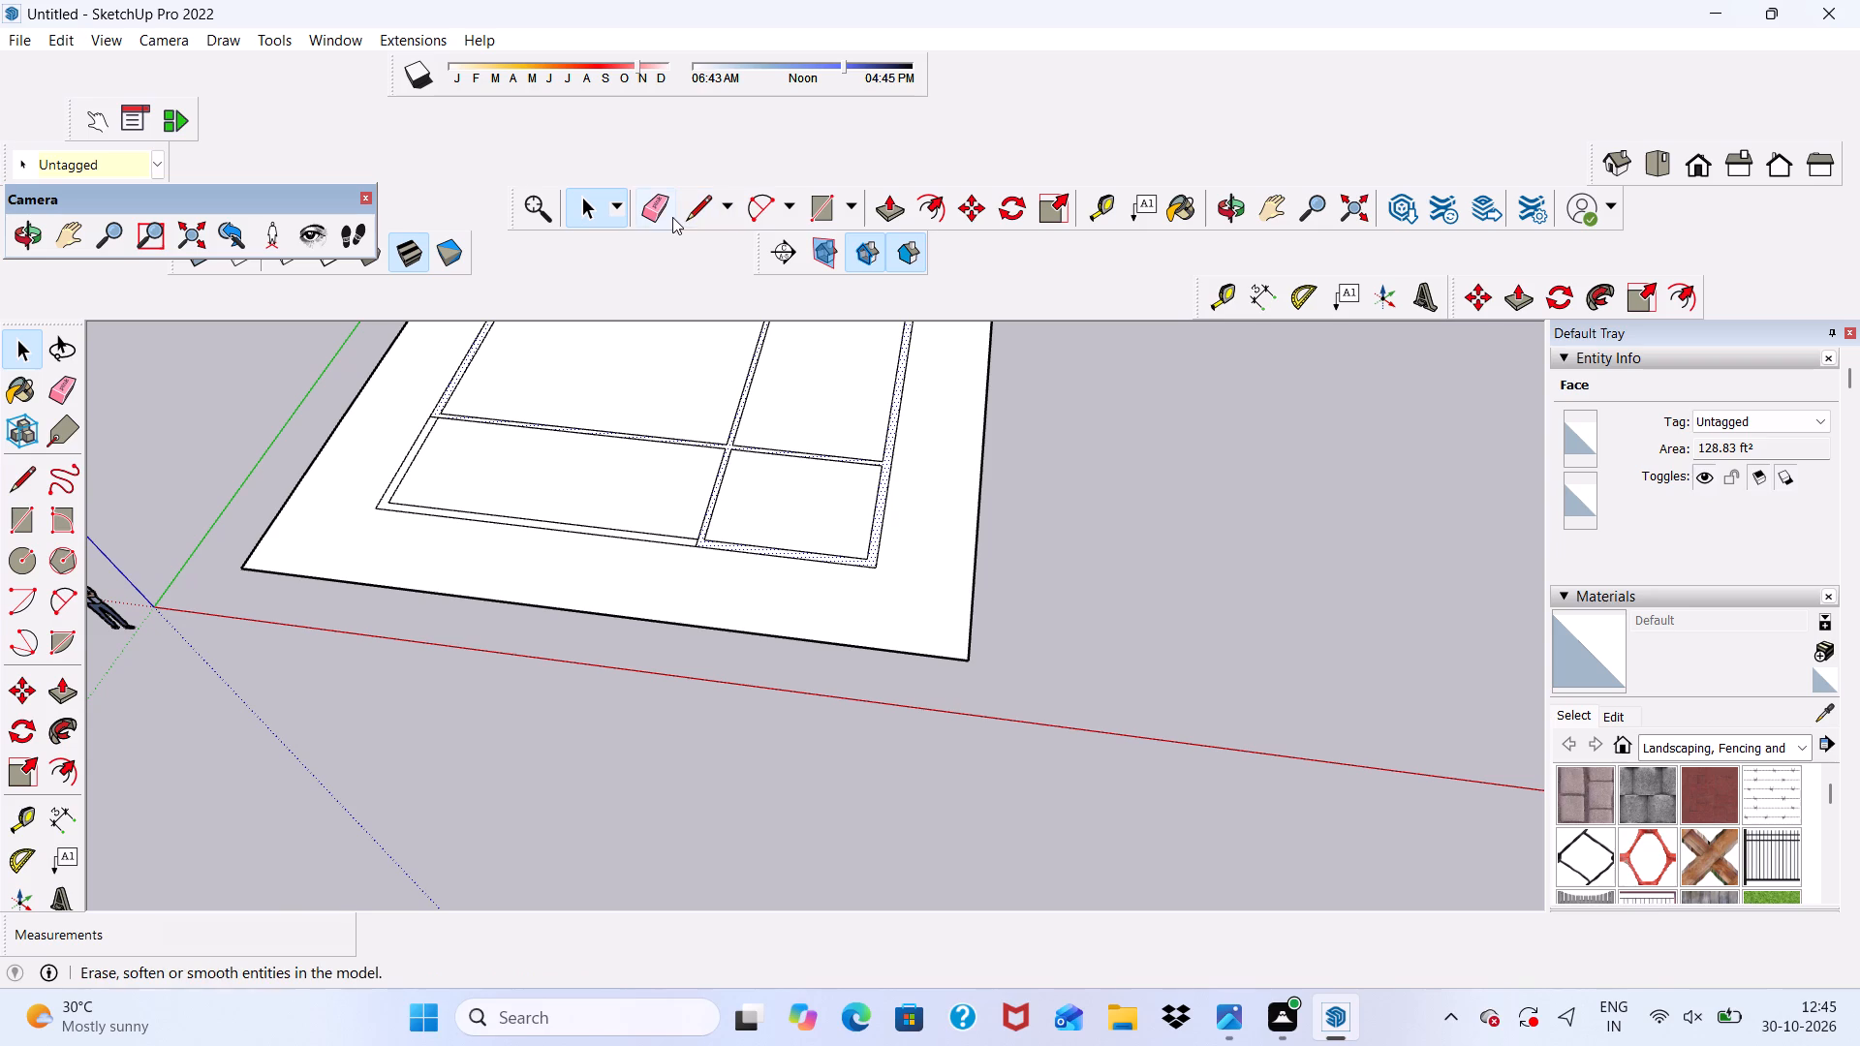
scroll(672, 217, up, 1)
click(892, 207)
scroll(730, 787, up, 3)
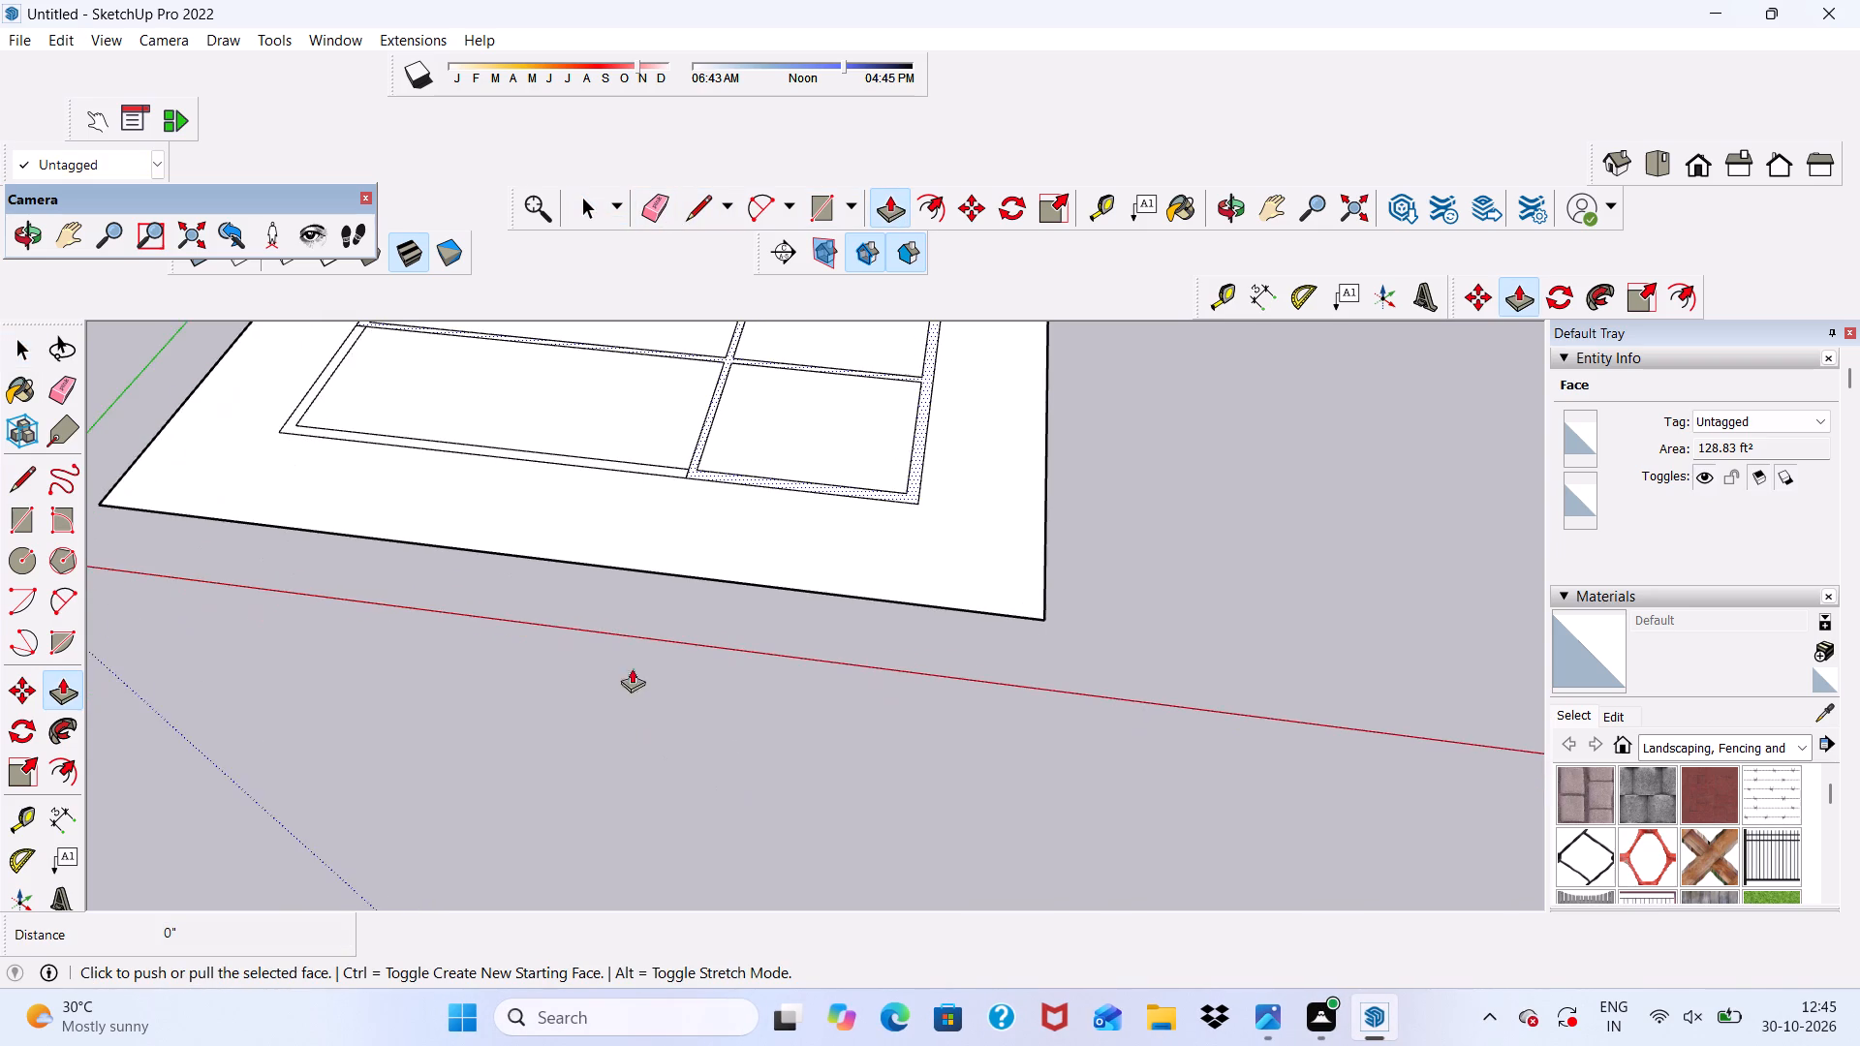
scroll(725, 443, up, 15)
click(670, 499)
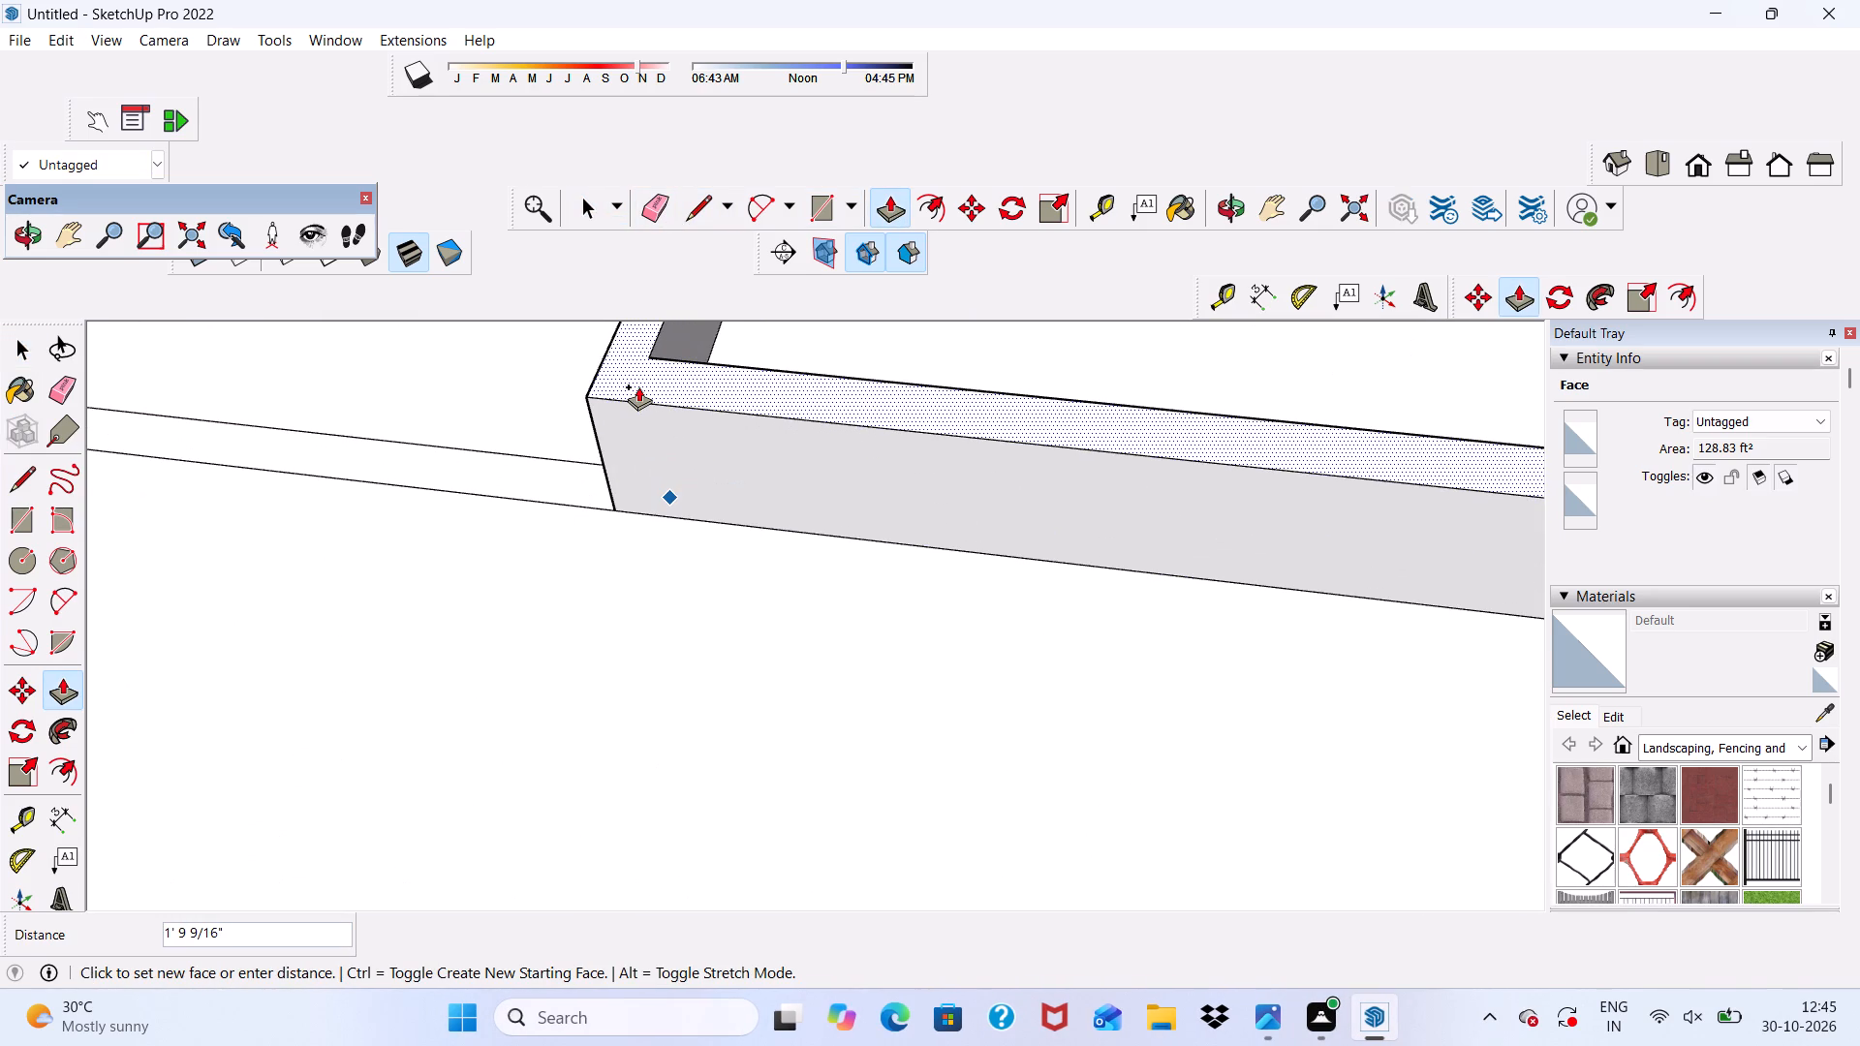
text(10')
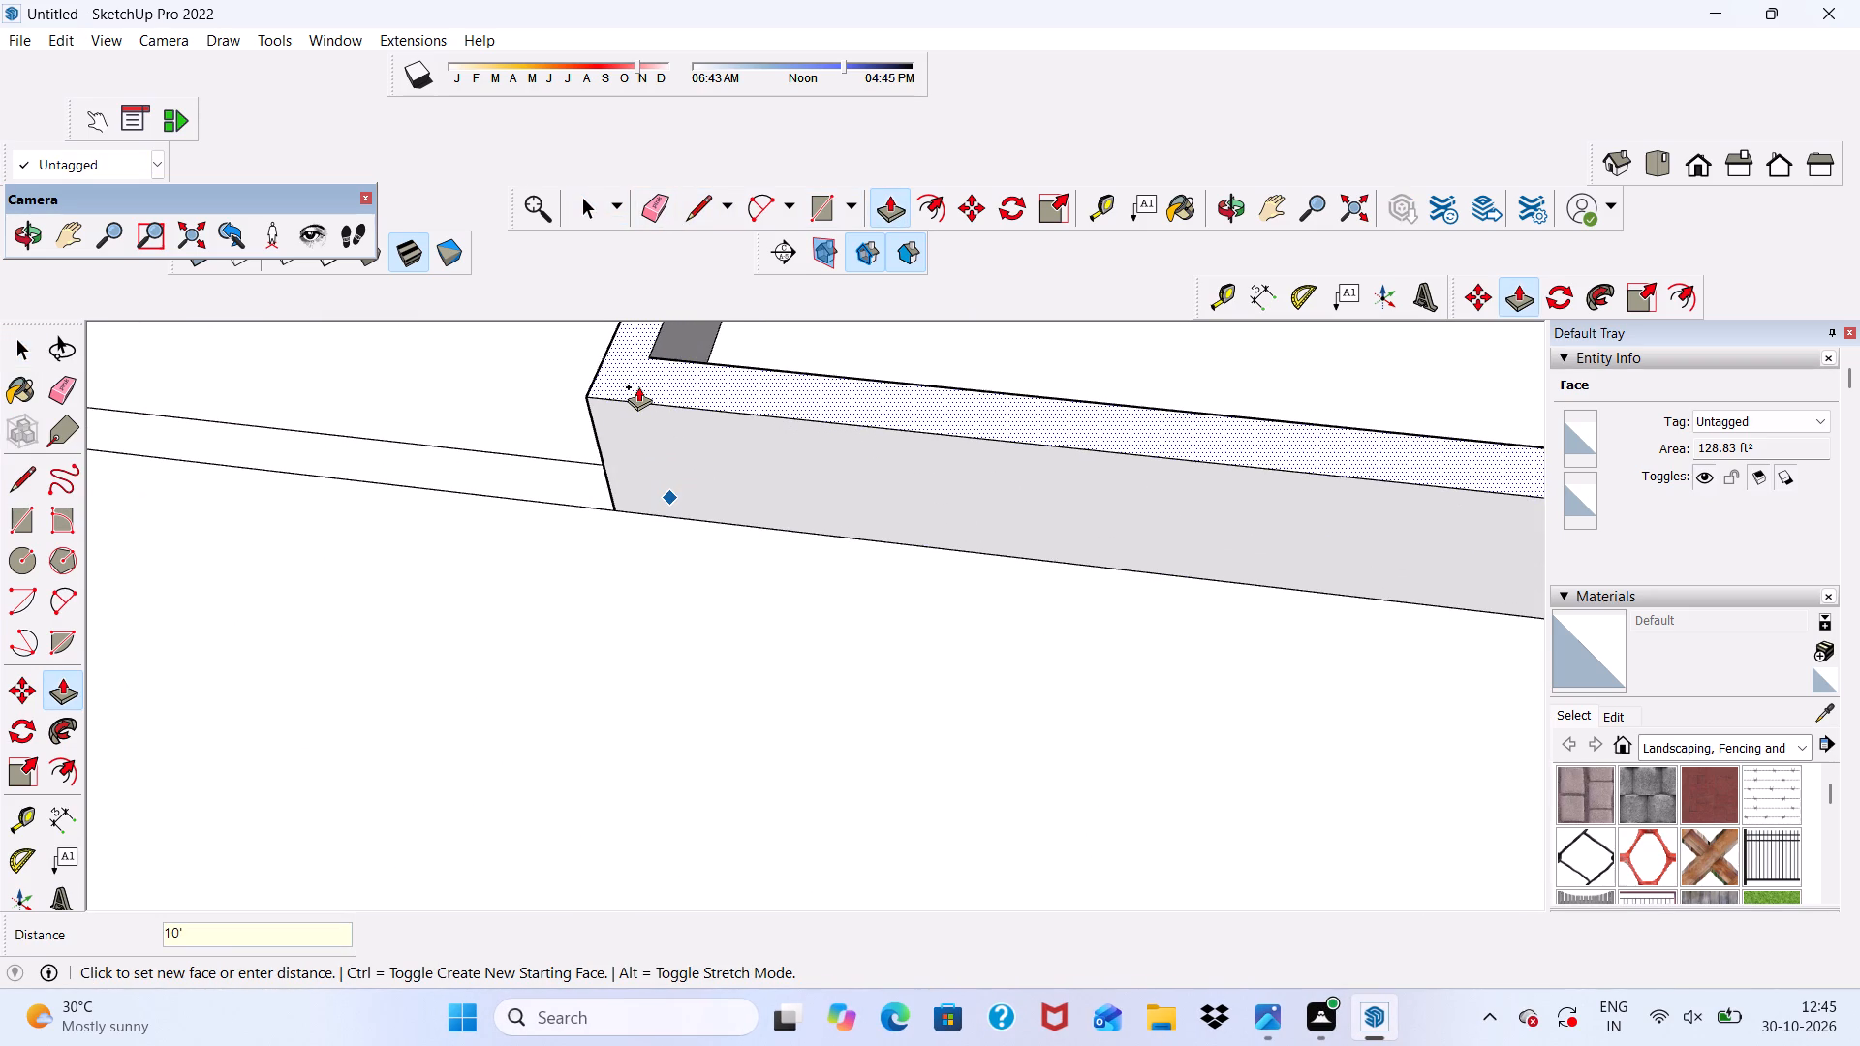
key(Return)
Examine the raised walls and the floor plan from below and from outside.
scroll(637, 381, down, 18)
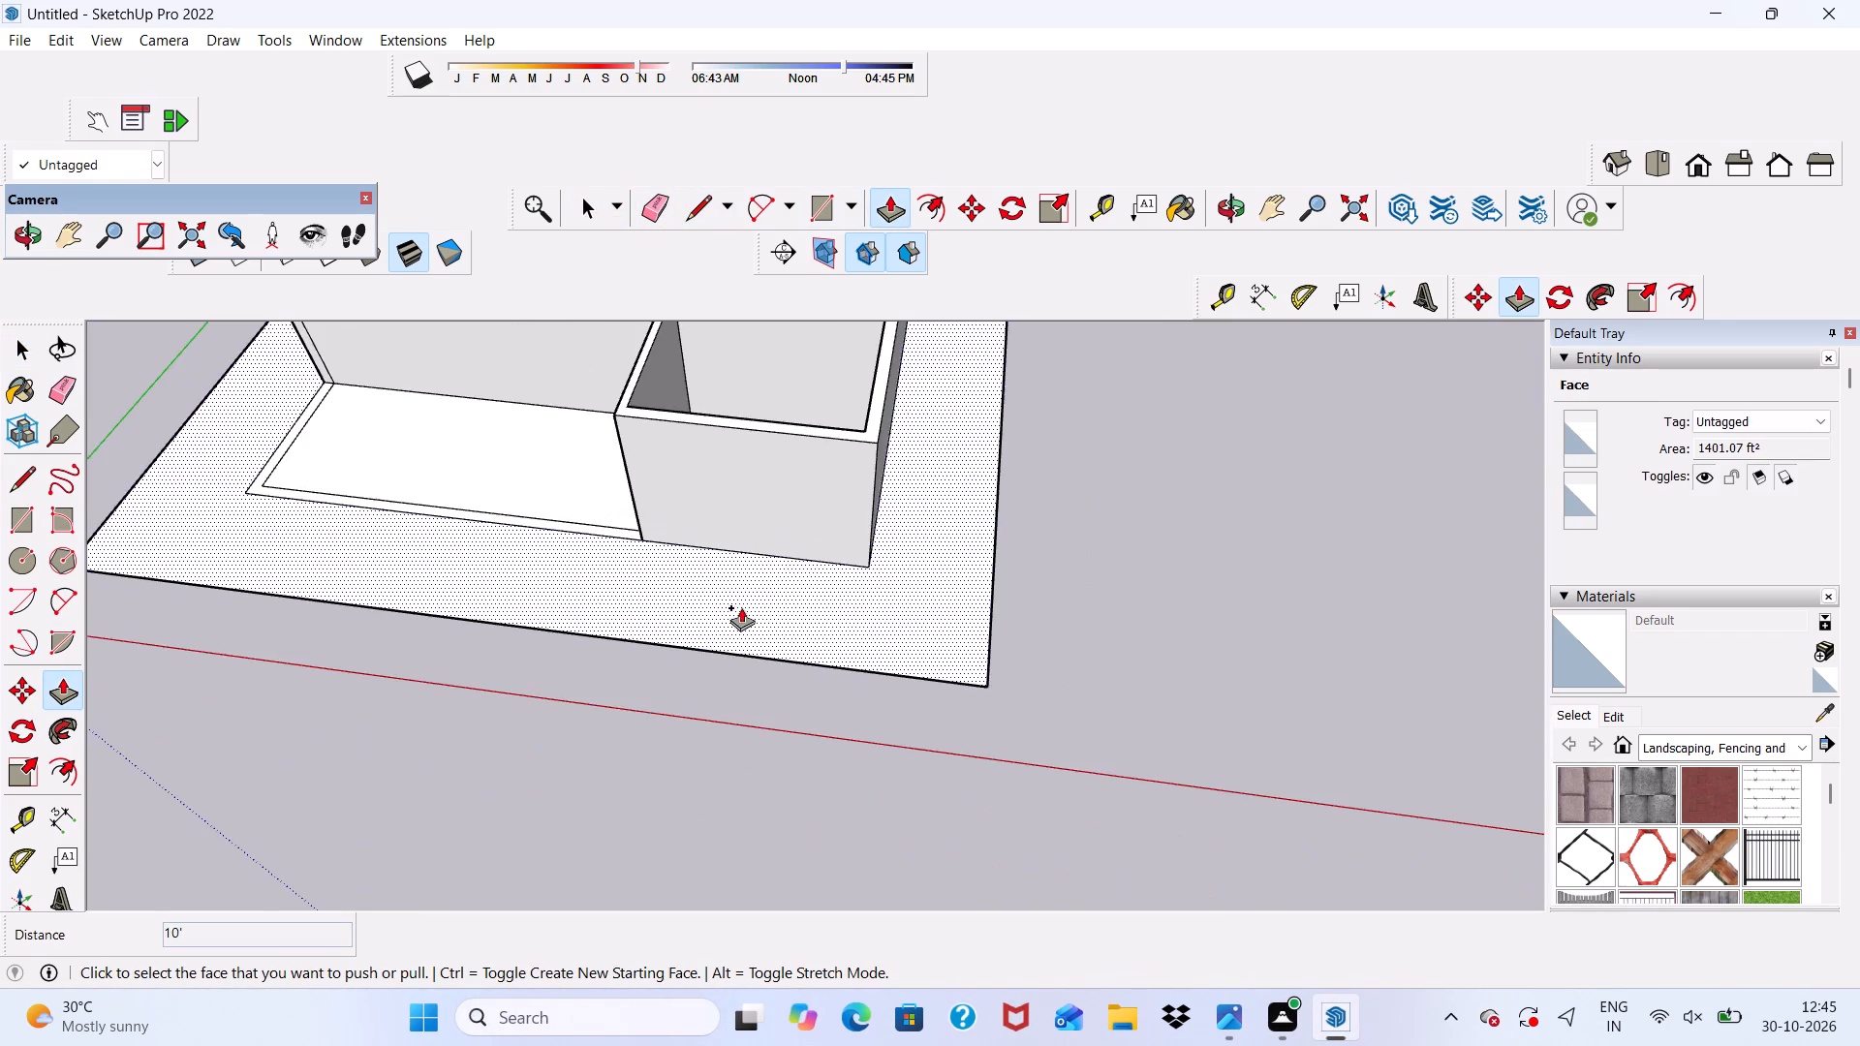
middle_drag(741, 607, 851, 317)
scroll(792, 674, up, 3)
scroll(788, 674, down, 2)
middle_drag(787, 673, 754, 466)
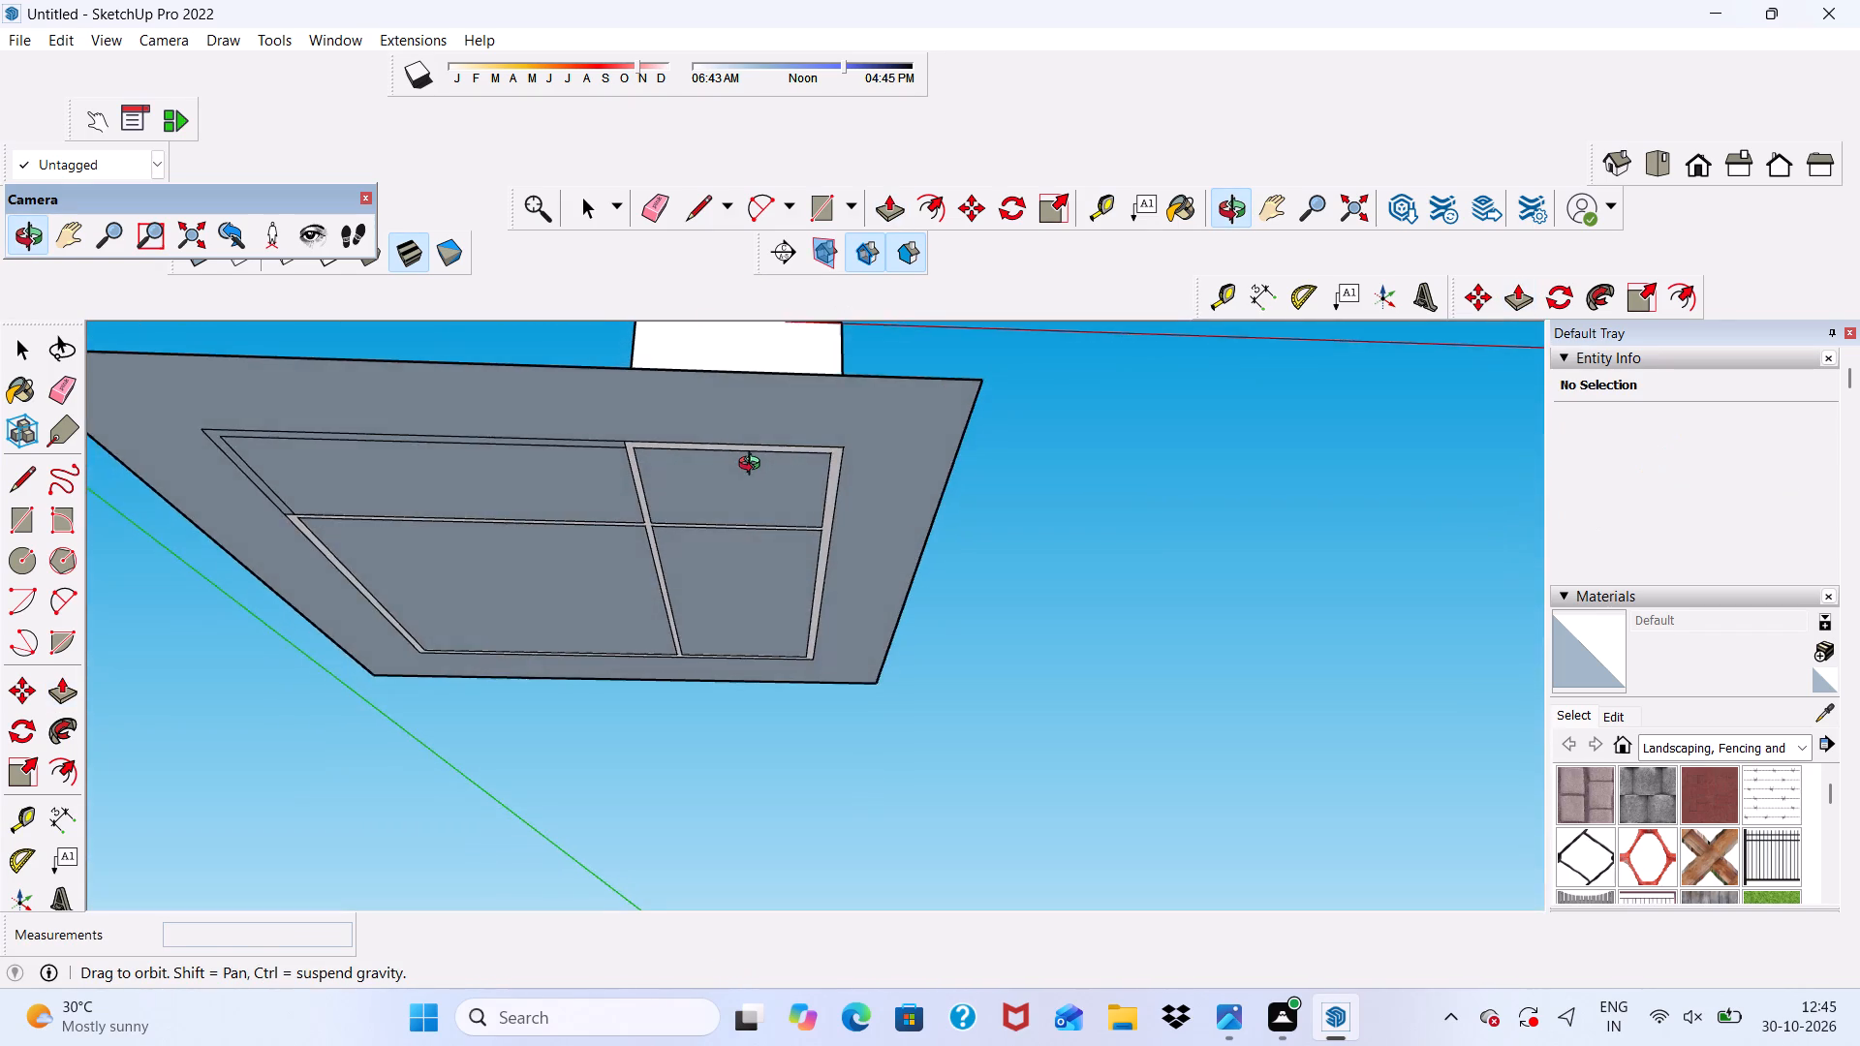
middle_drag(754, 466, 768, 784)
key(space)
scroll(645, 489, up, 1)
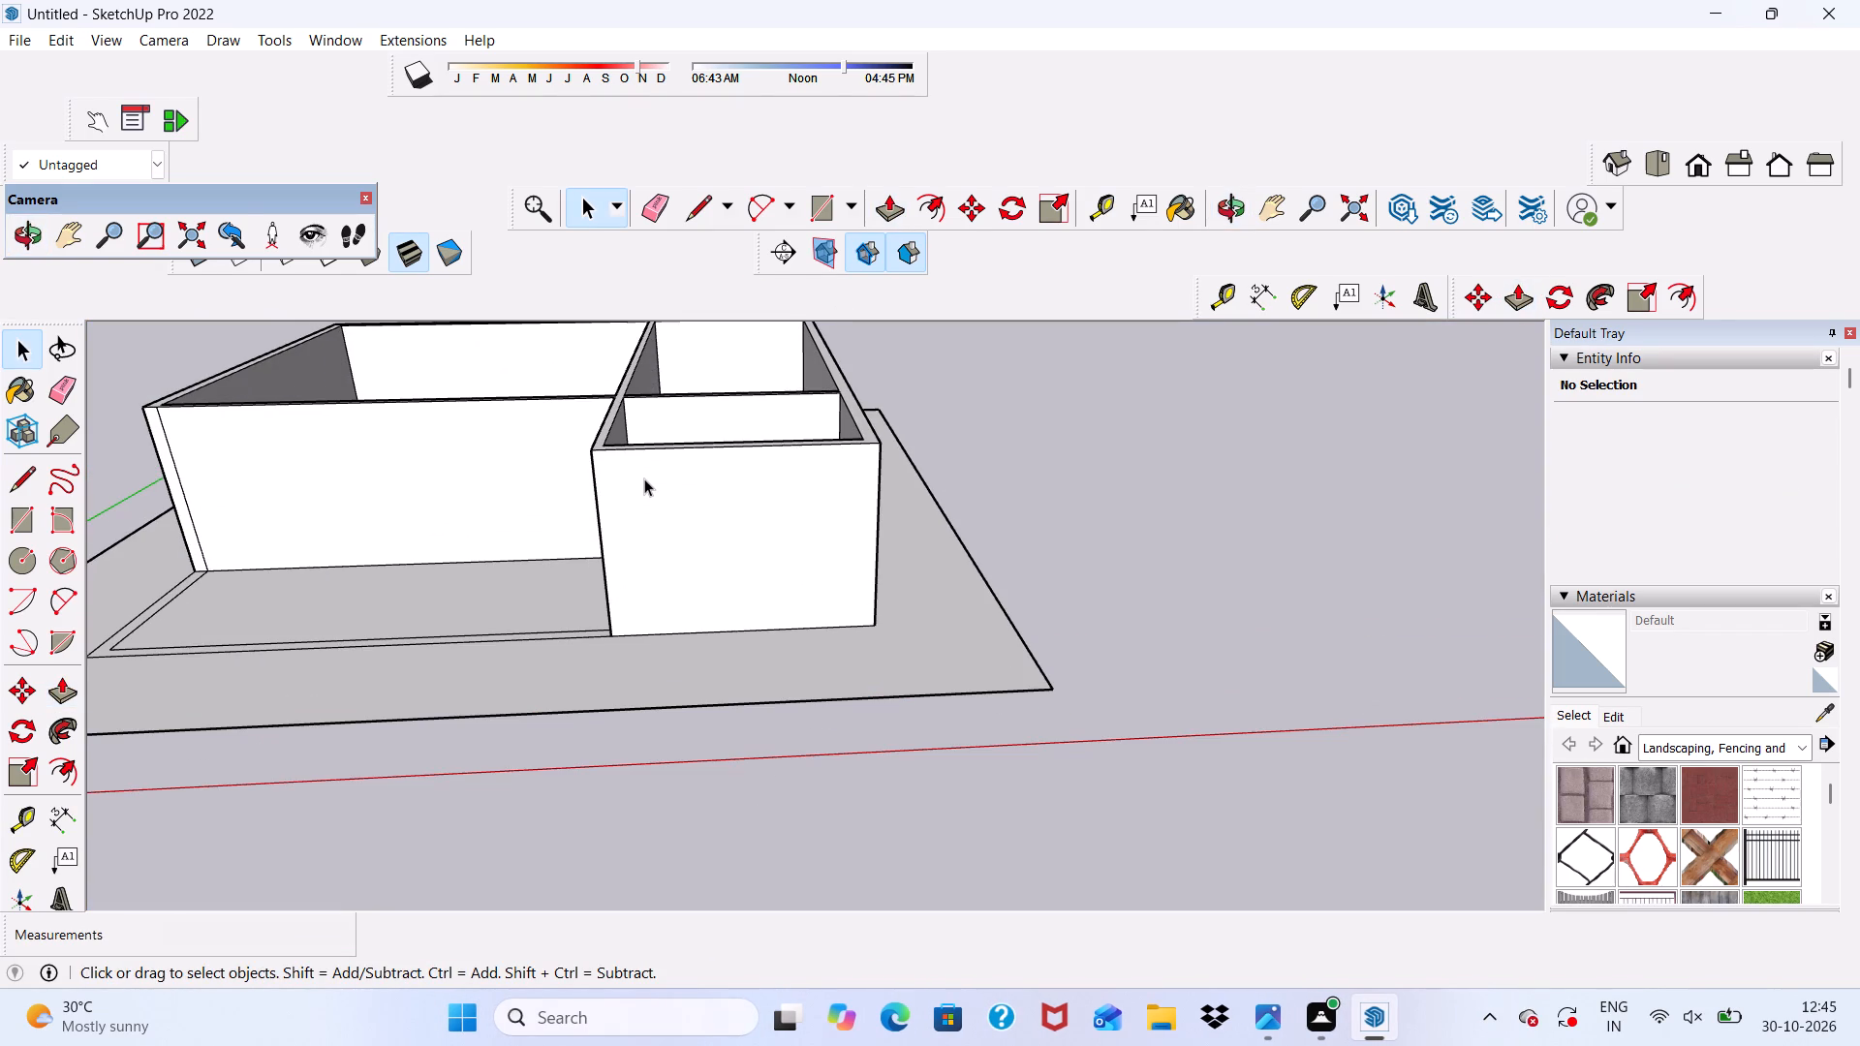
scroll(644, 478, down, 12)
scroll(670, 382, up, 9)
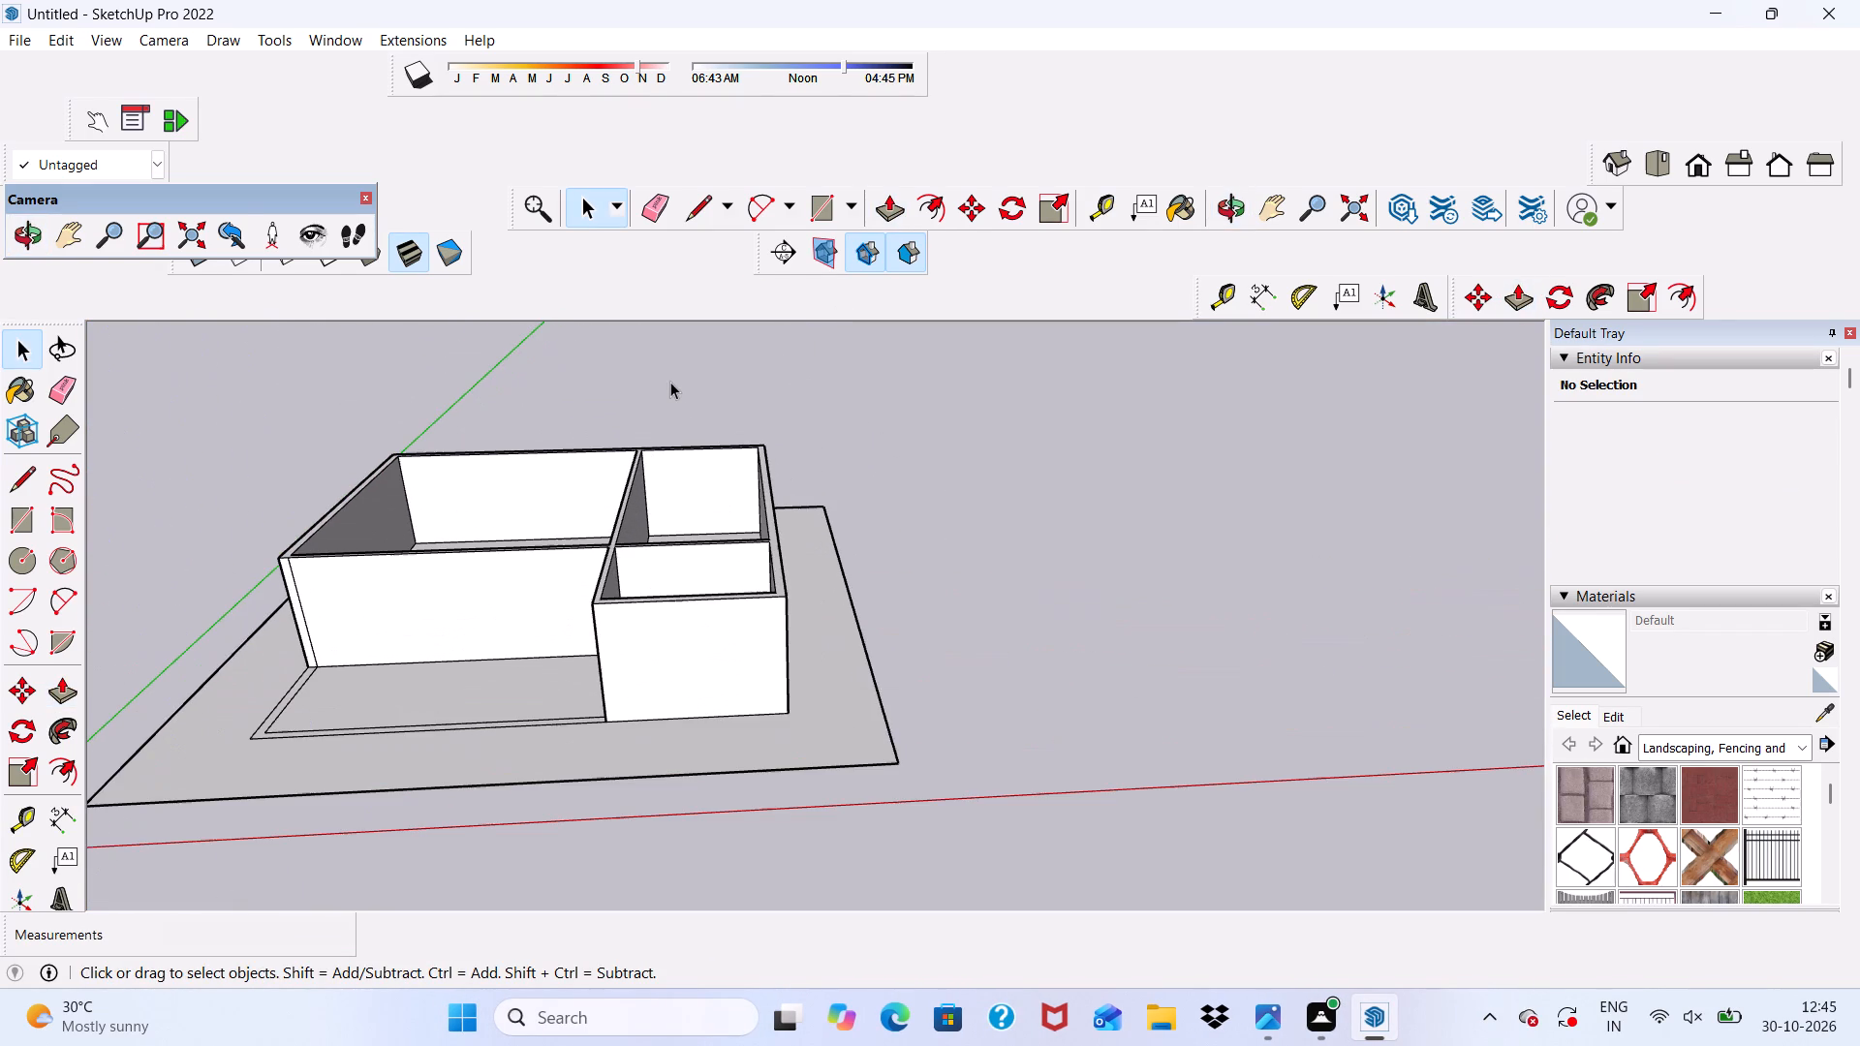
scroll(670, 382, up, 4)
scroll(670, 387, down, 6)
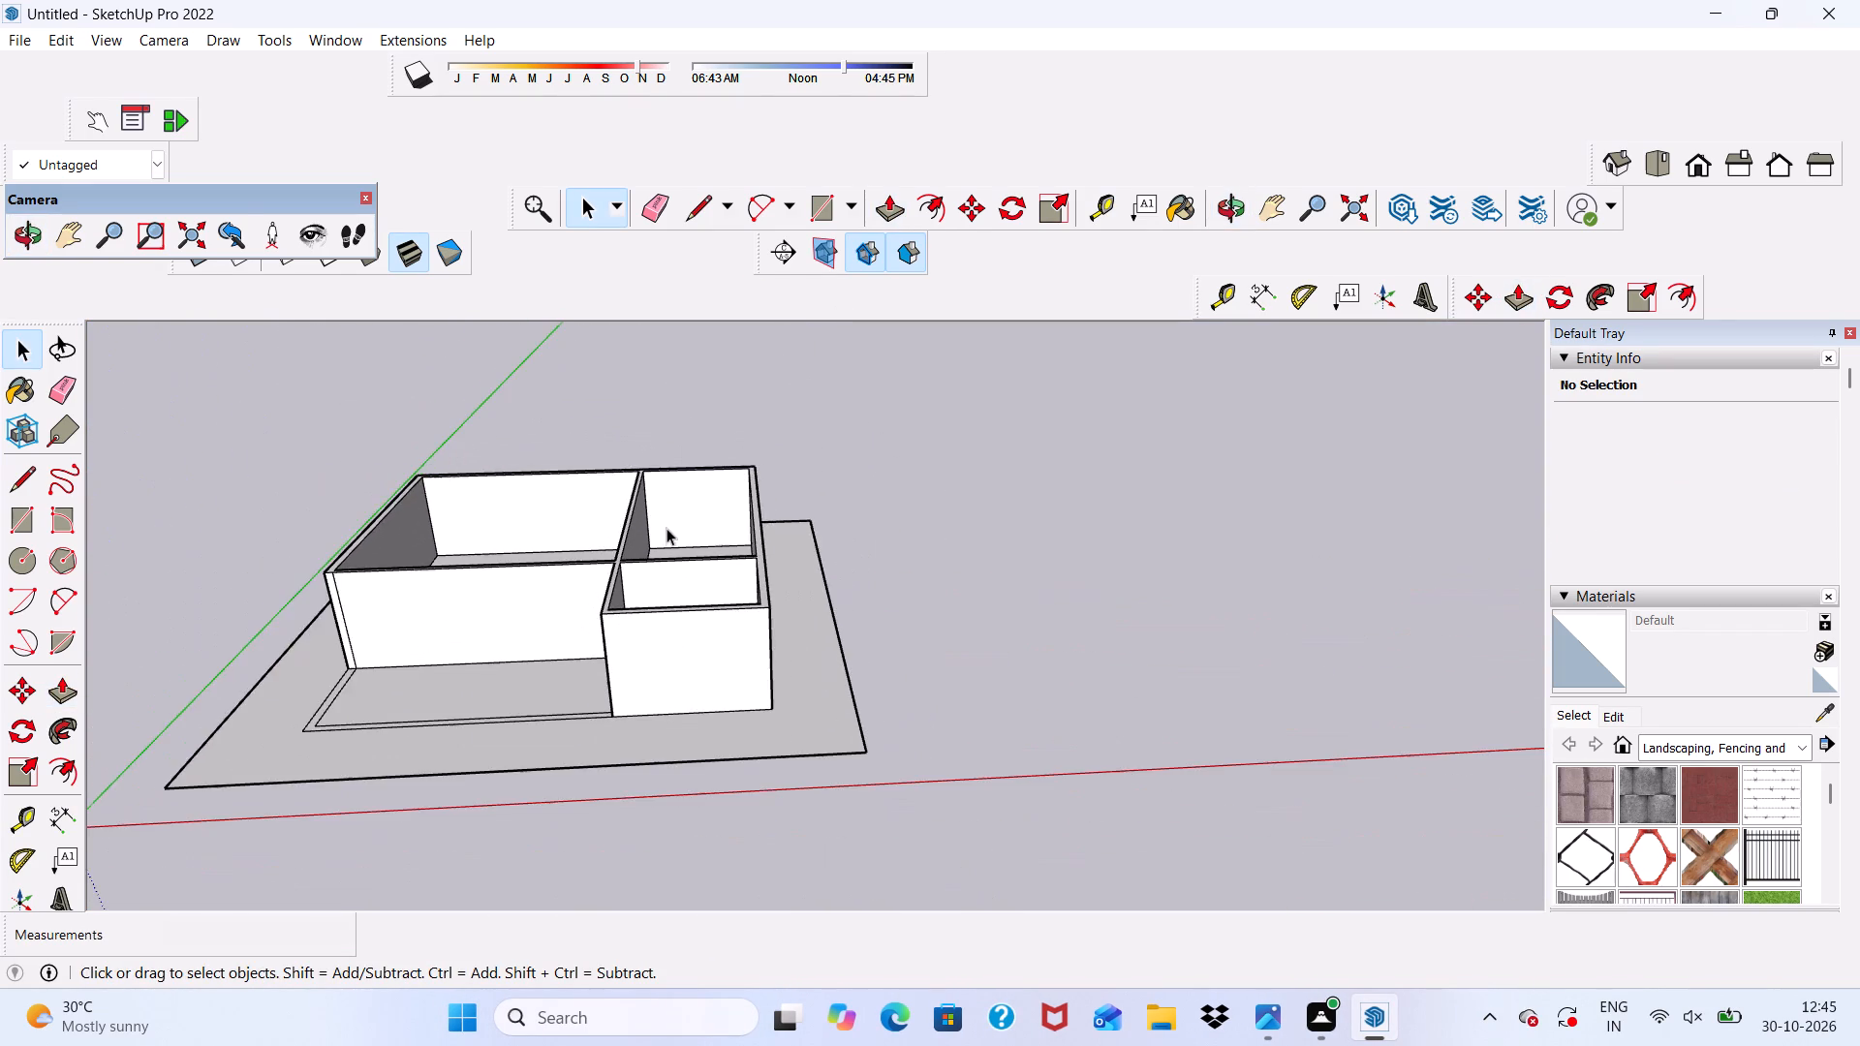
scroll(582, 518, down, 5)
Draw a 40' by 40' rectangle across the wall tops, from the far outer corner to the diagonally opposite near corner.
click(821, 215)
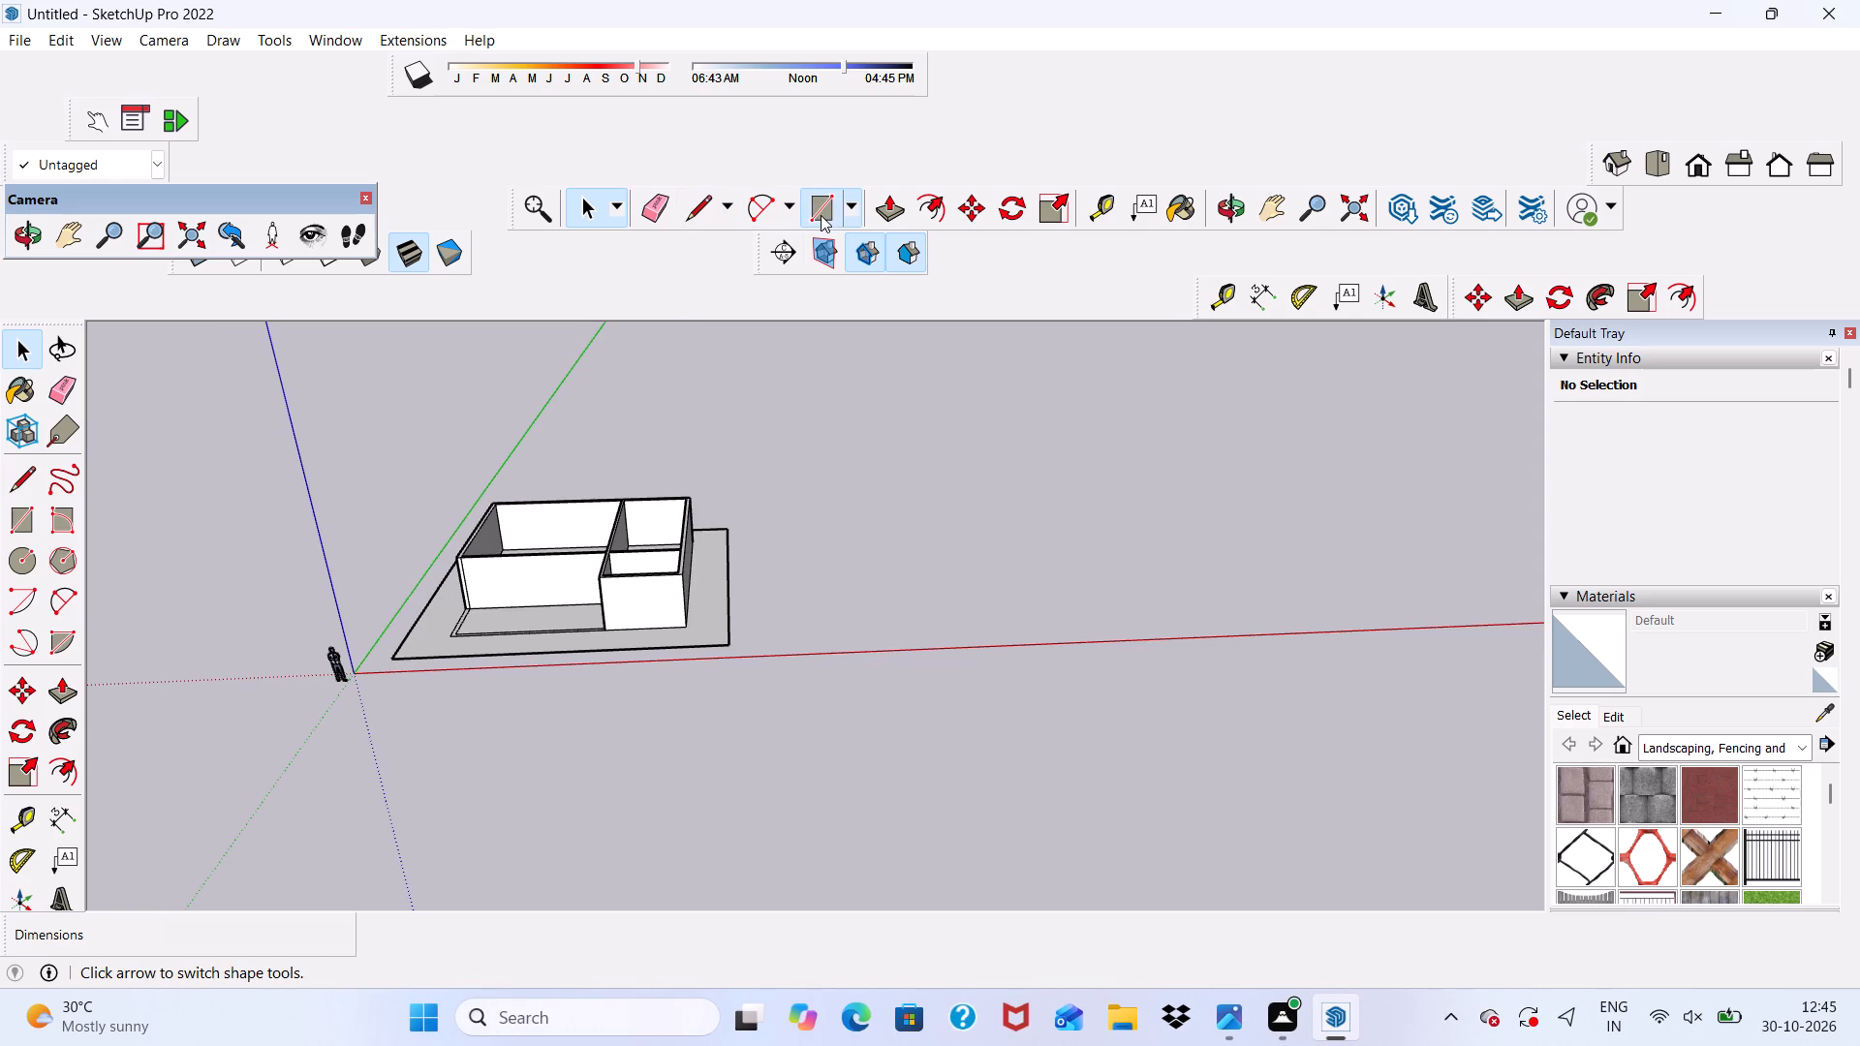
scroll(650, 529, up, 15)
scroll(382, 485, up, 5)
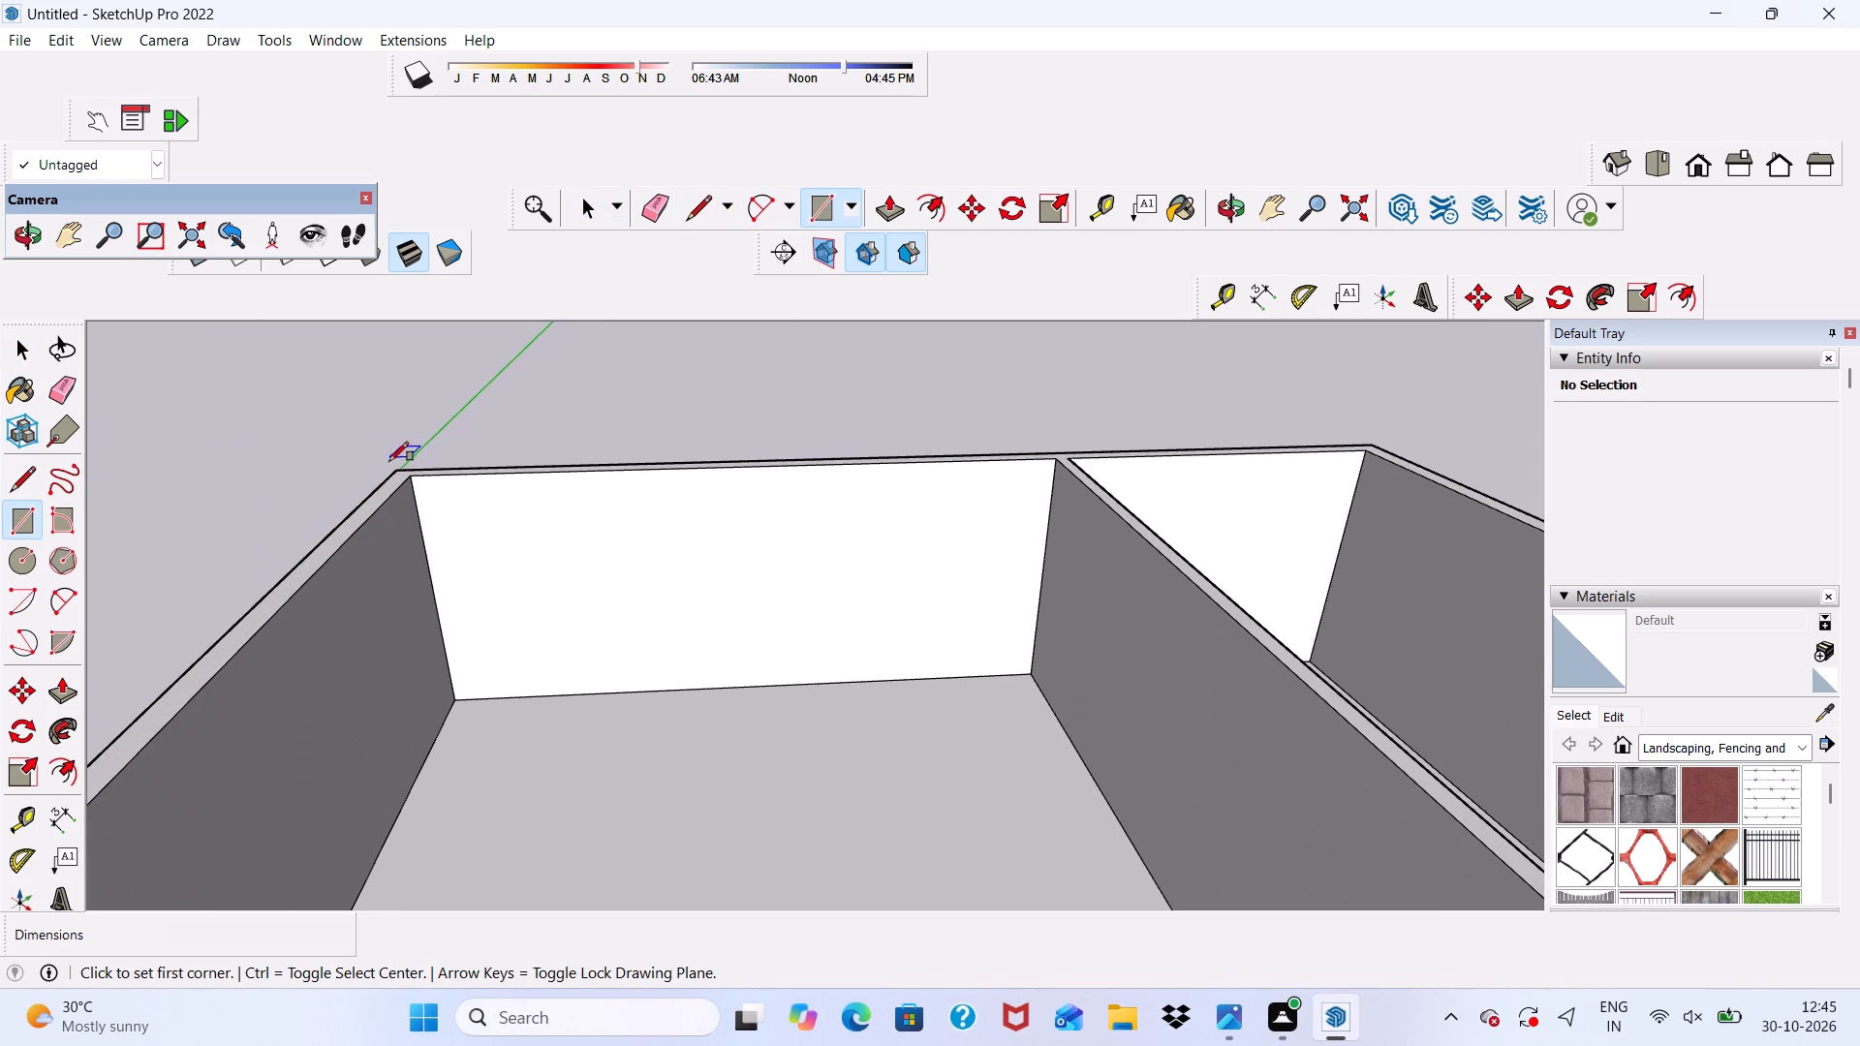
click(392, 466)
scroll(402, 493, down, 6)
scroll(775, 465, down, 3)
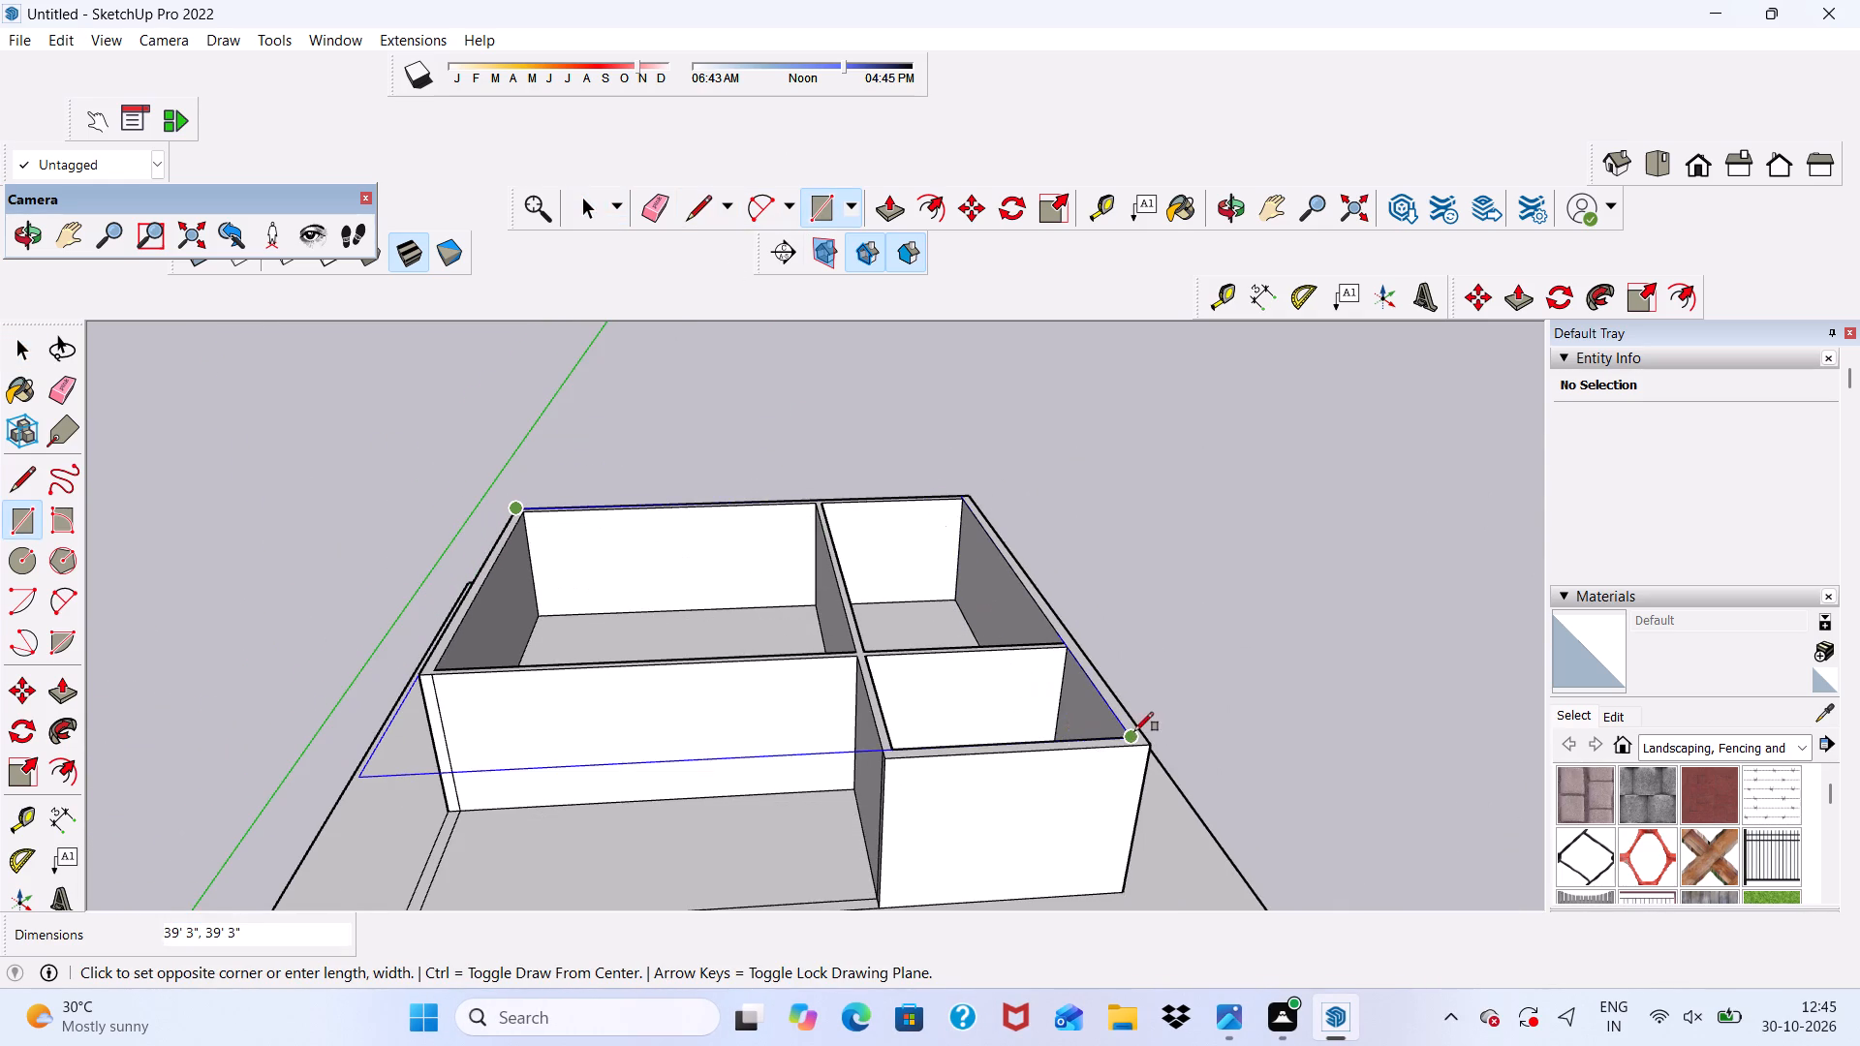
click(1155, 751)
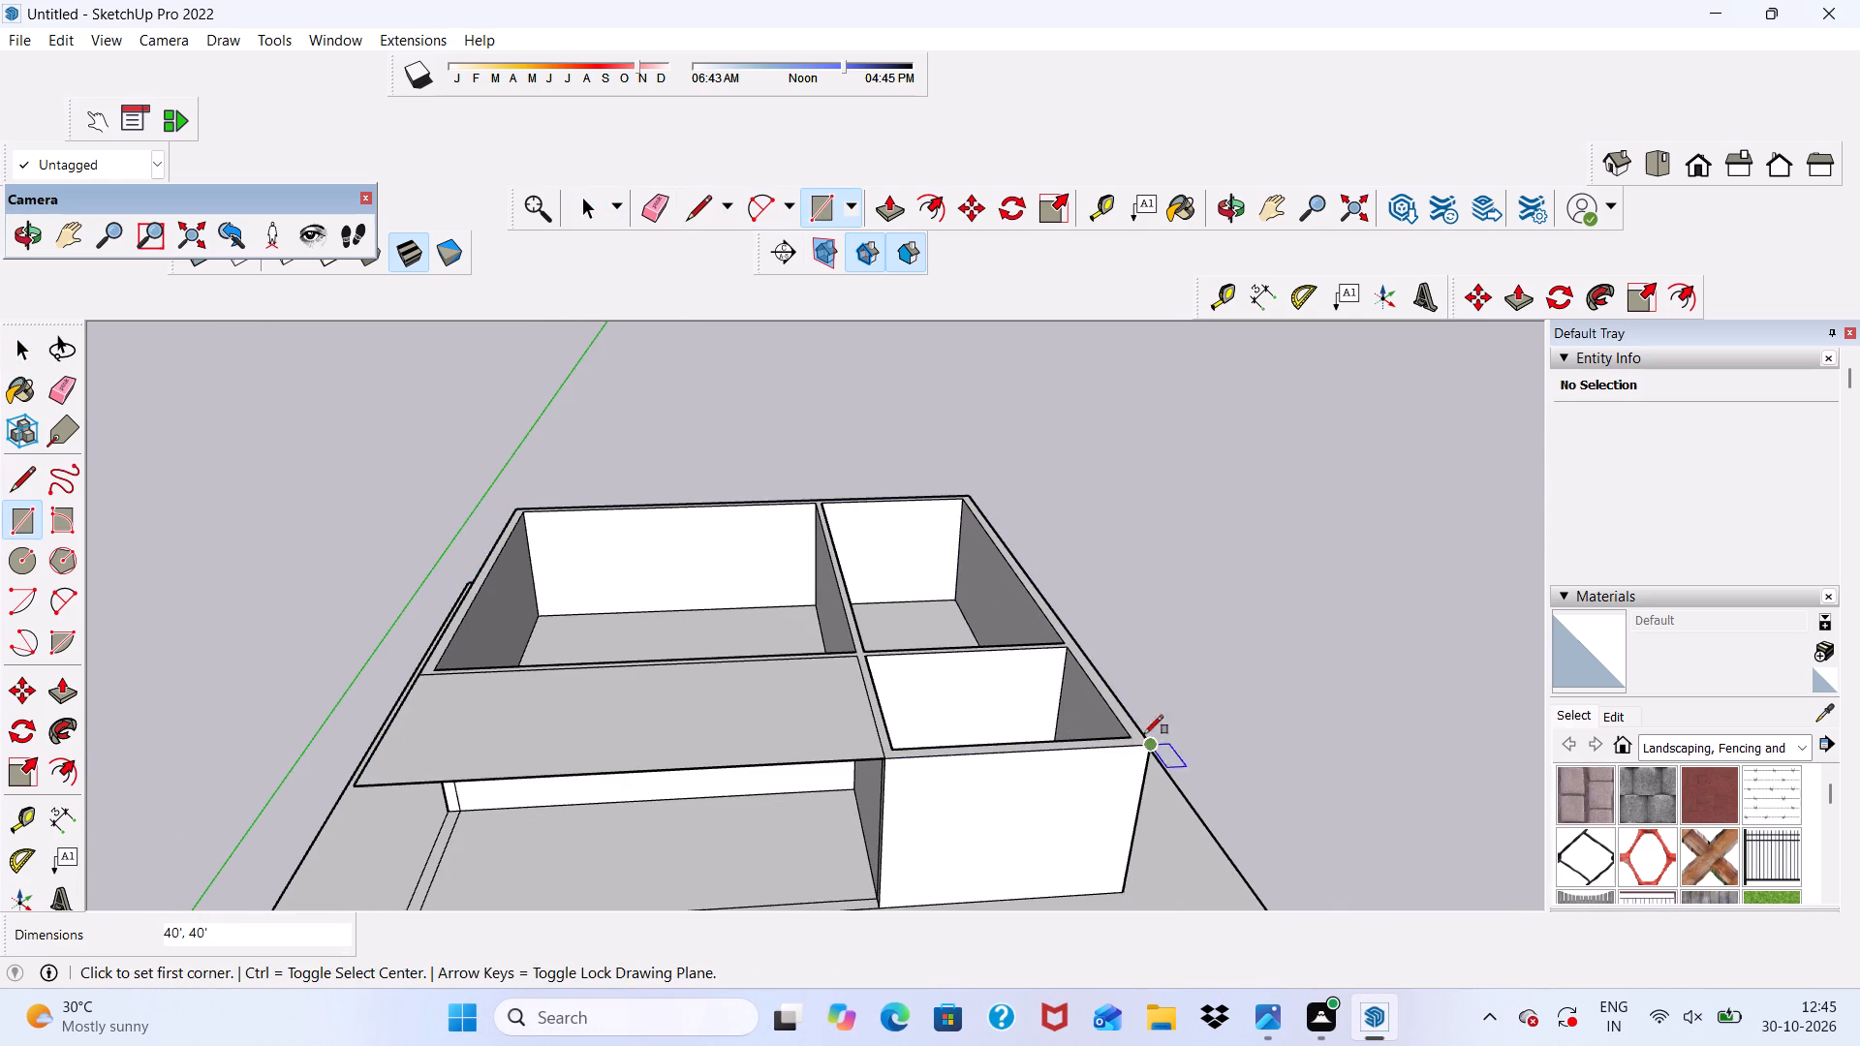
key(space)
Push/Pull the roof face above the unwalled corner area up 3".
scroll(267, 738, up, 4)
click(728, 738)
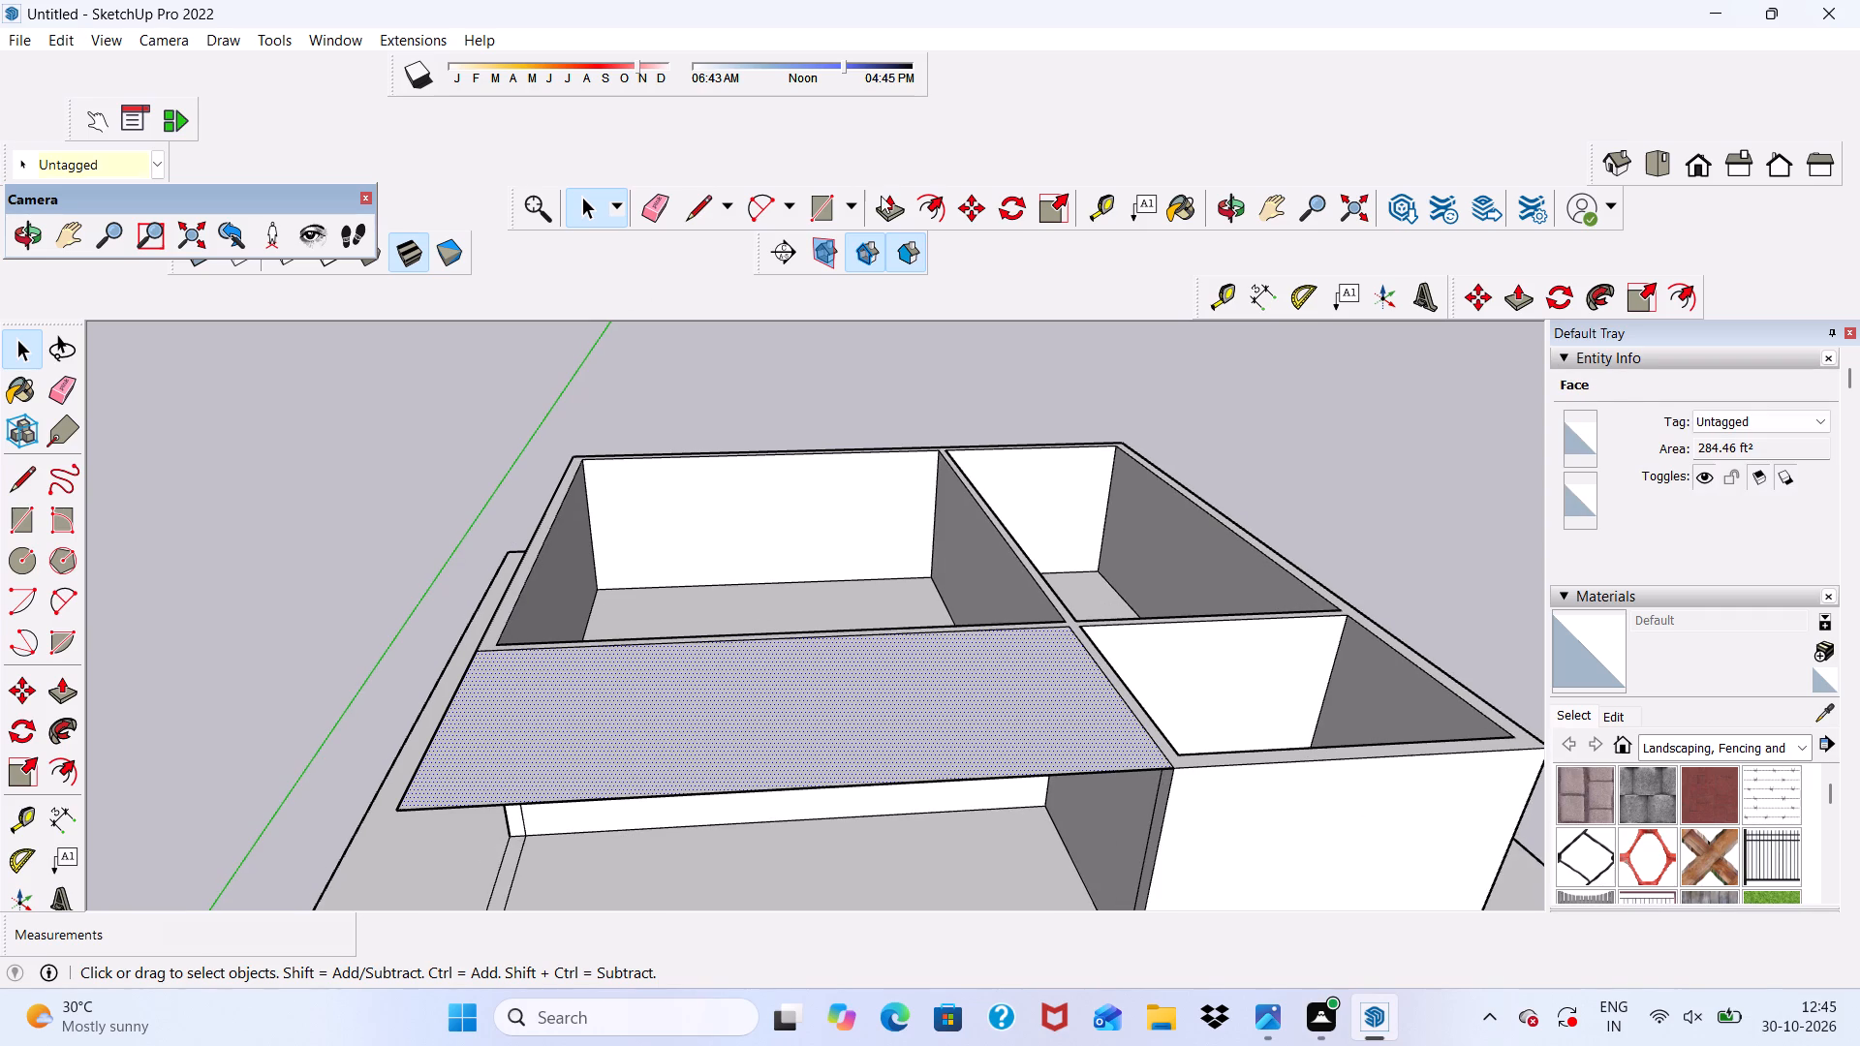
click(890, 206)
click(668, 729)
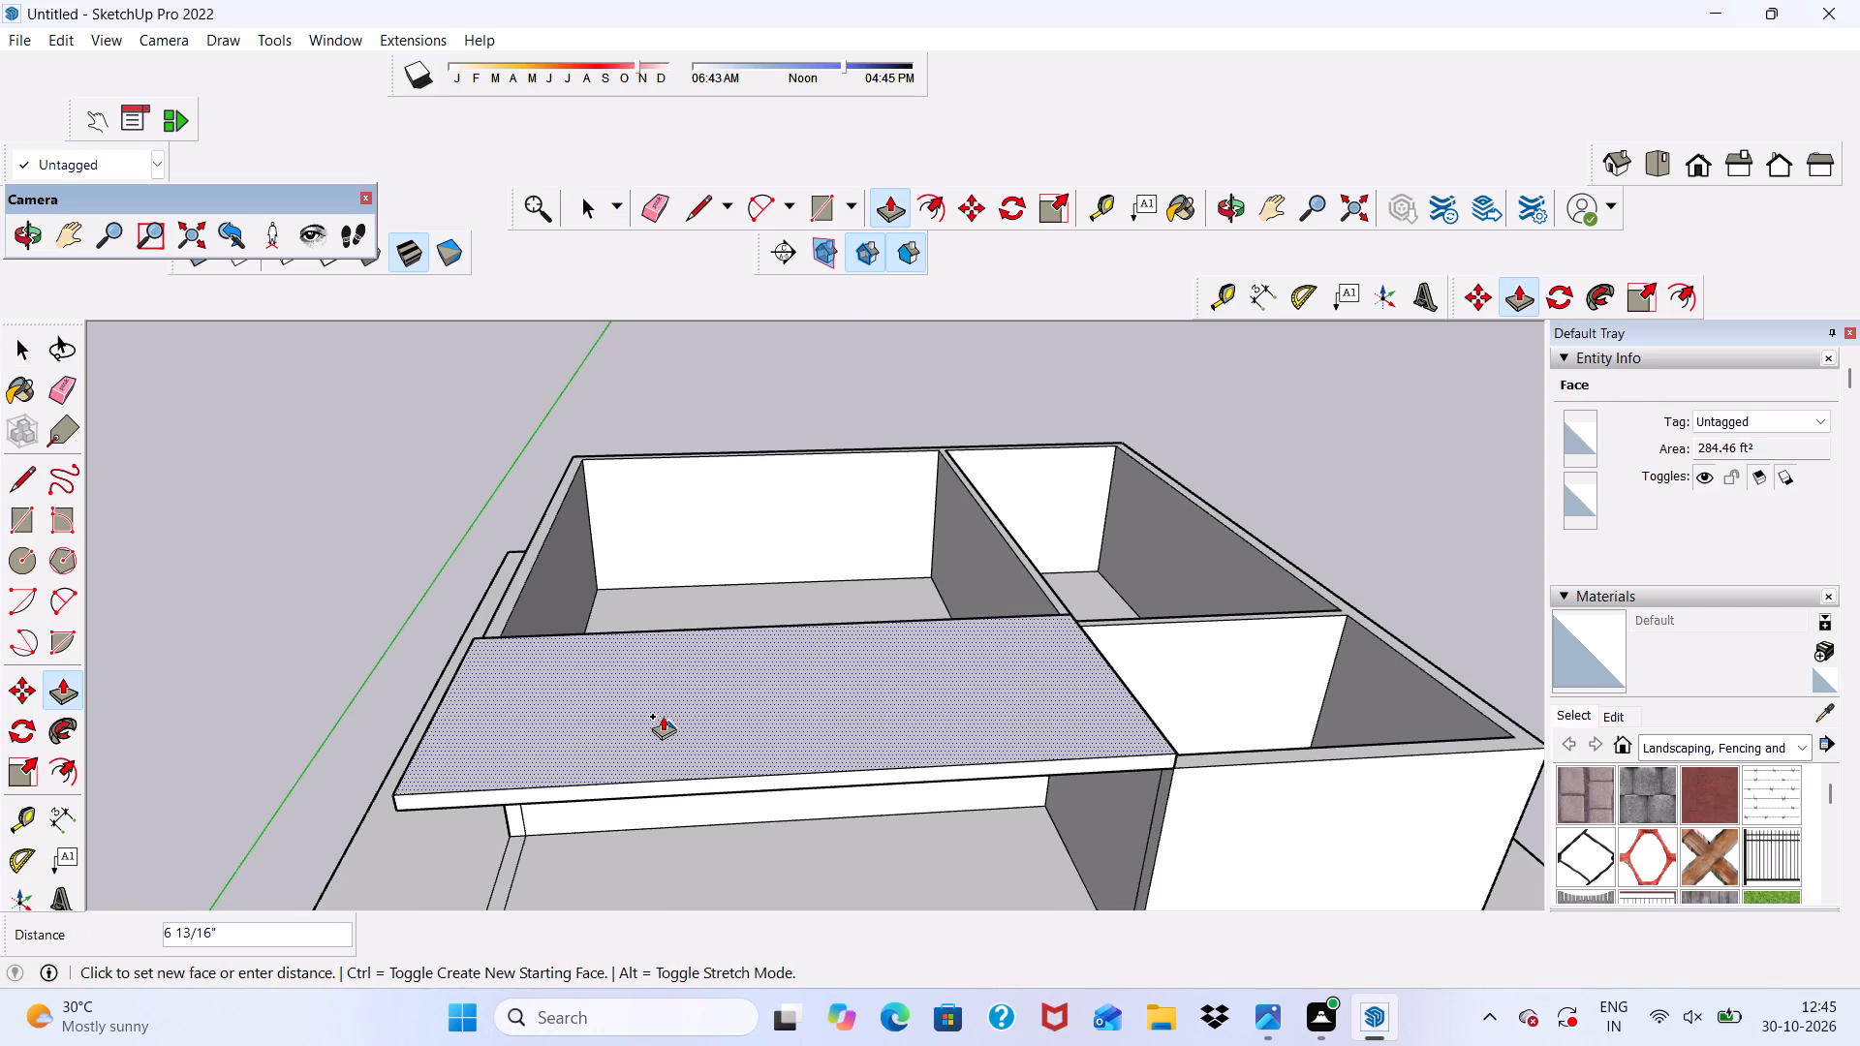
text(3")
key(Return)
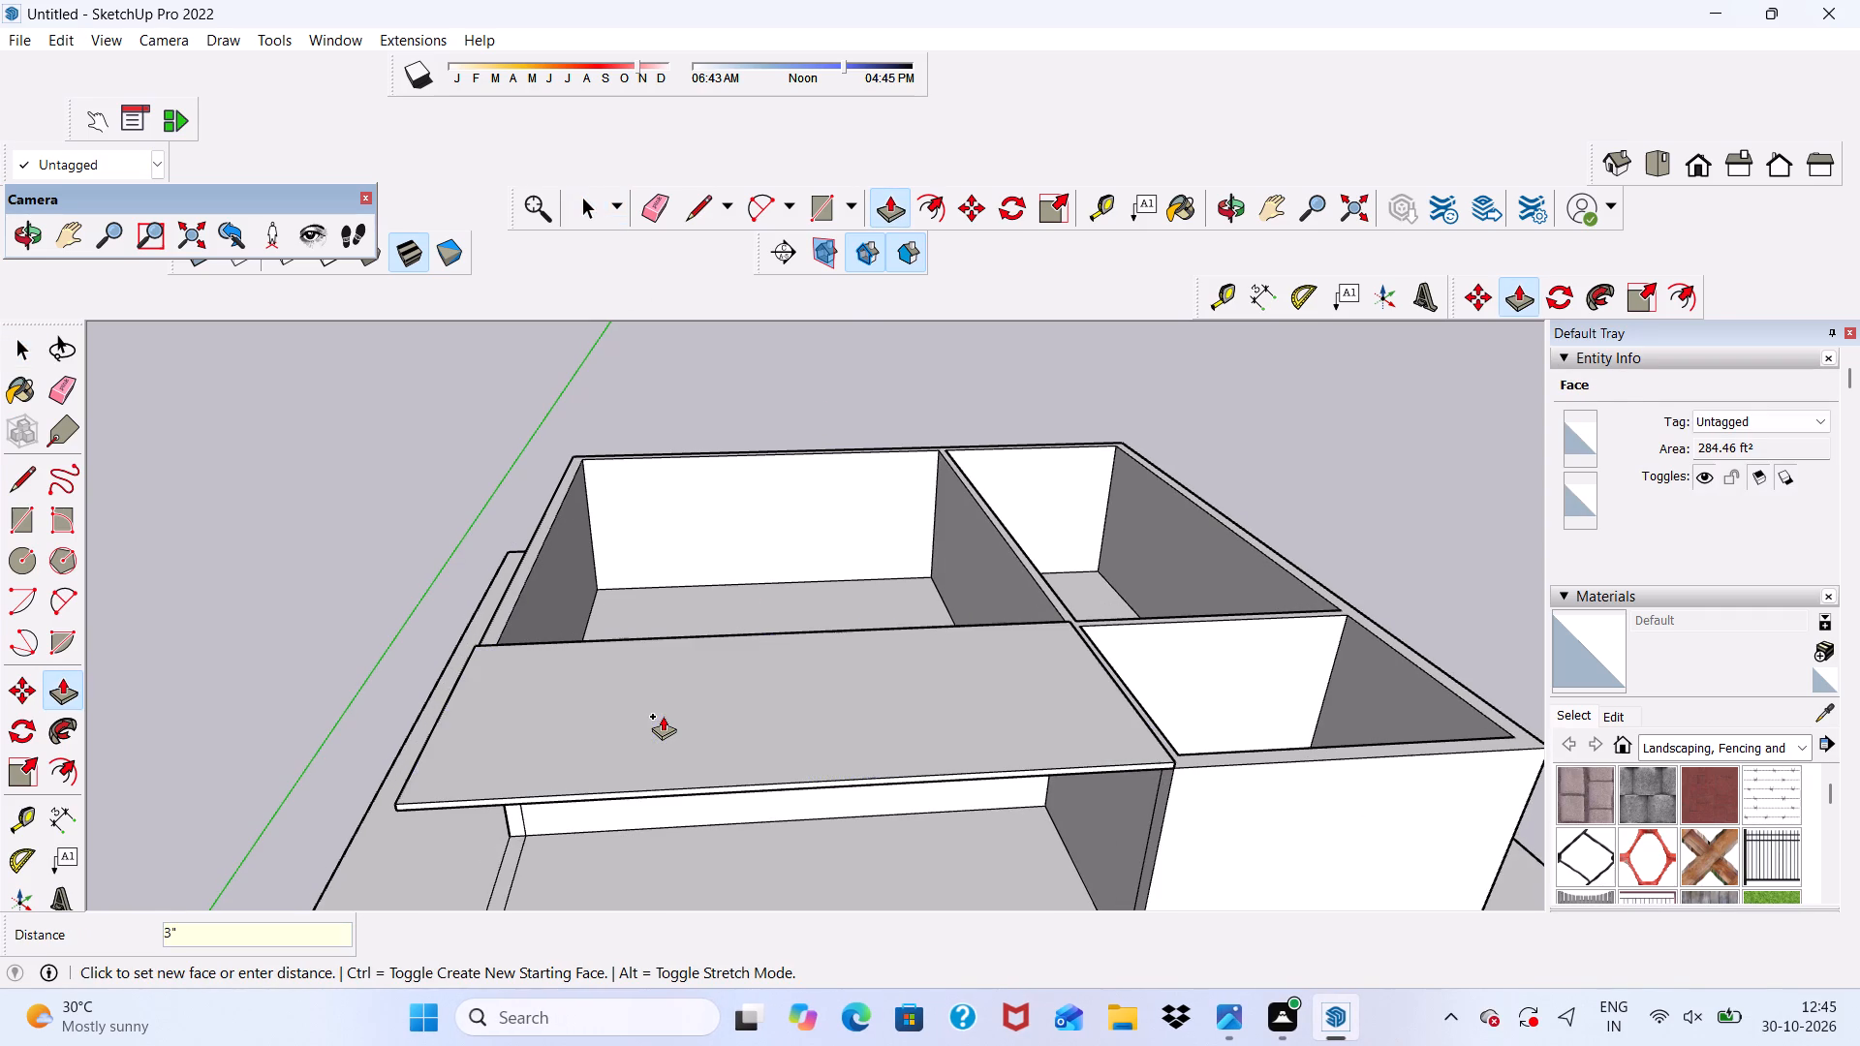
Push/Pull the roof slab's edge face beside the walled rooms across the top of the crosswise partition.
scroll(146, 665, down, 4)
middle_drag(192, 728, 1172, 621)
scroll(1171, 621, up, 19)
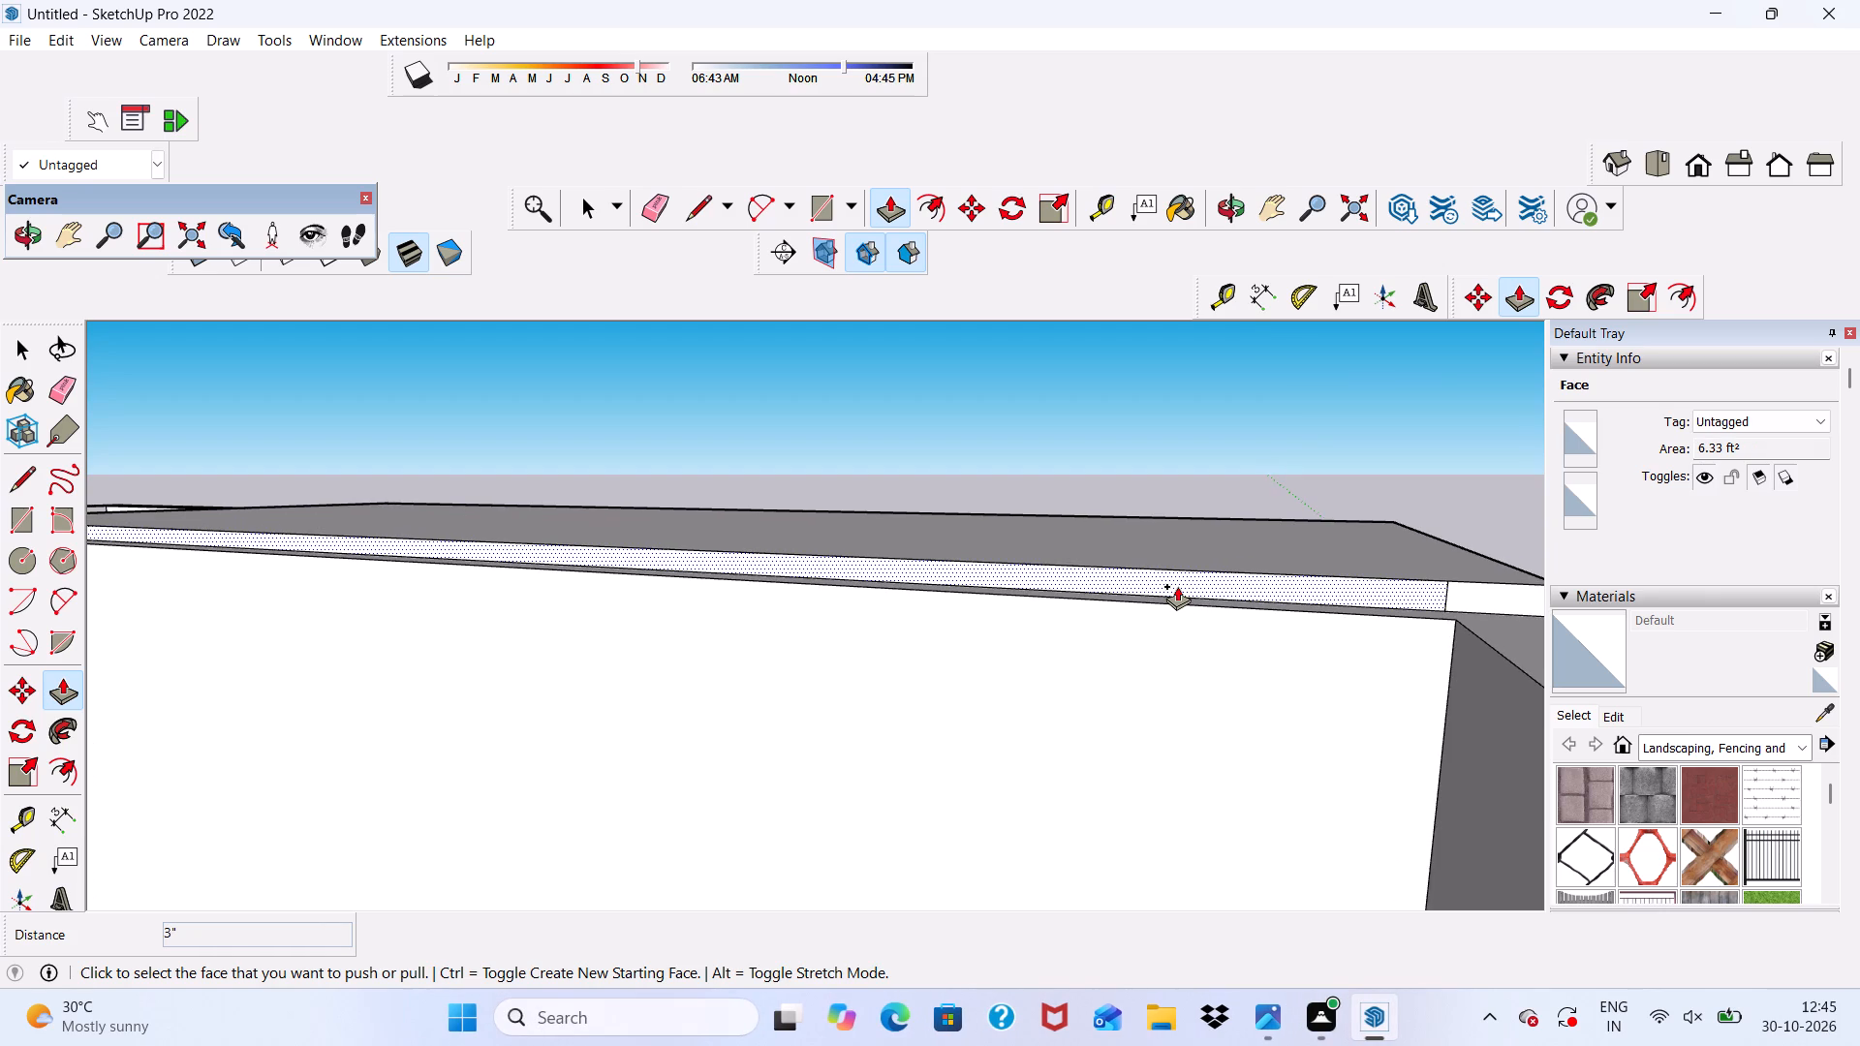
click(1177, 586)
scroll(1368, 562, down, 7)
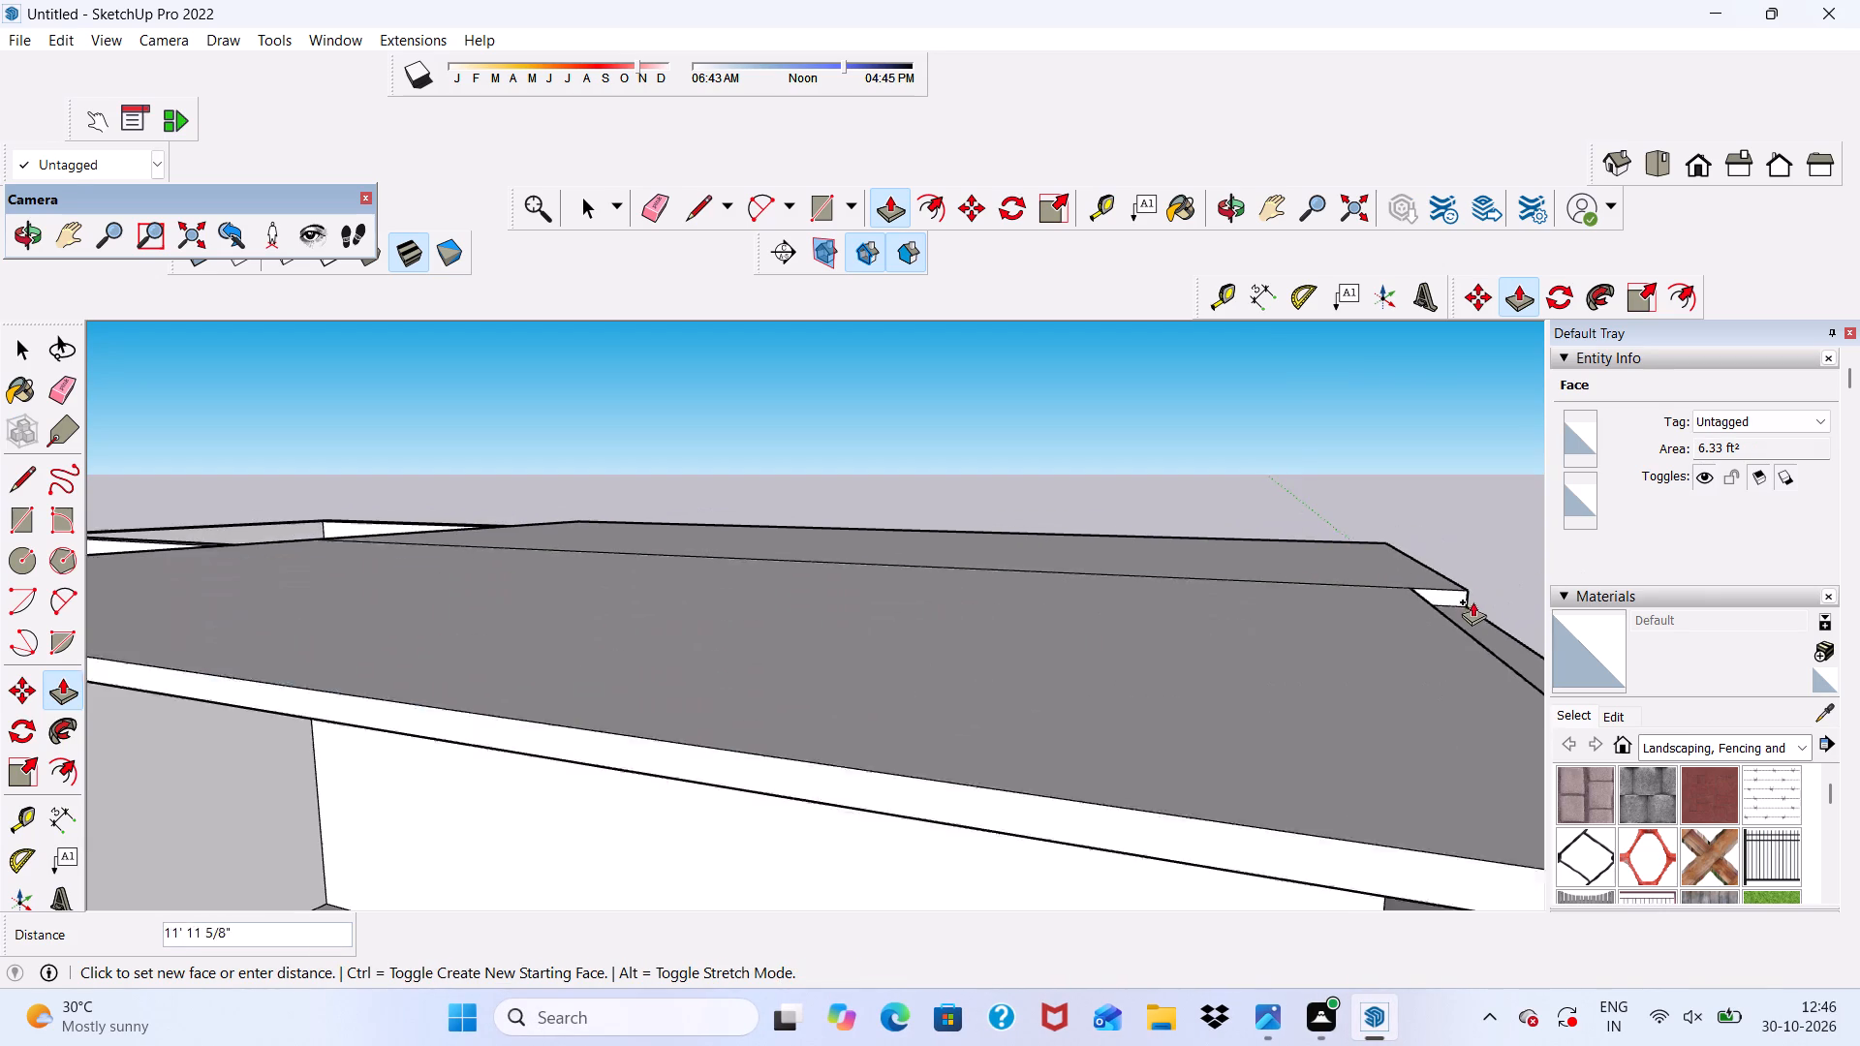
middle_drag(1472, 601, 1339, 608)
scroll(844, 676, up, 11)
scroll(1435, 613, up, 1)
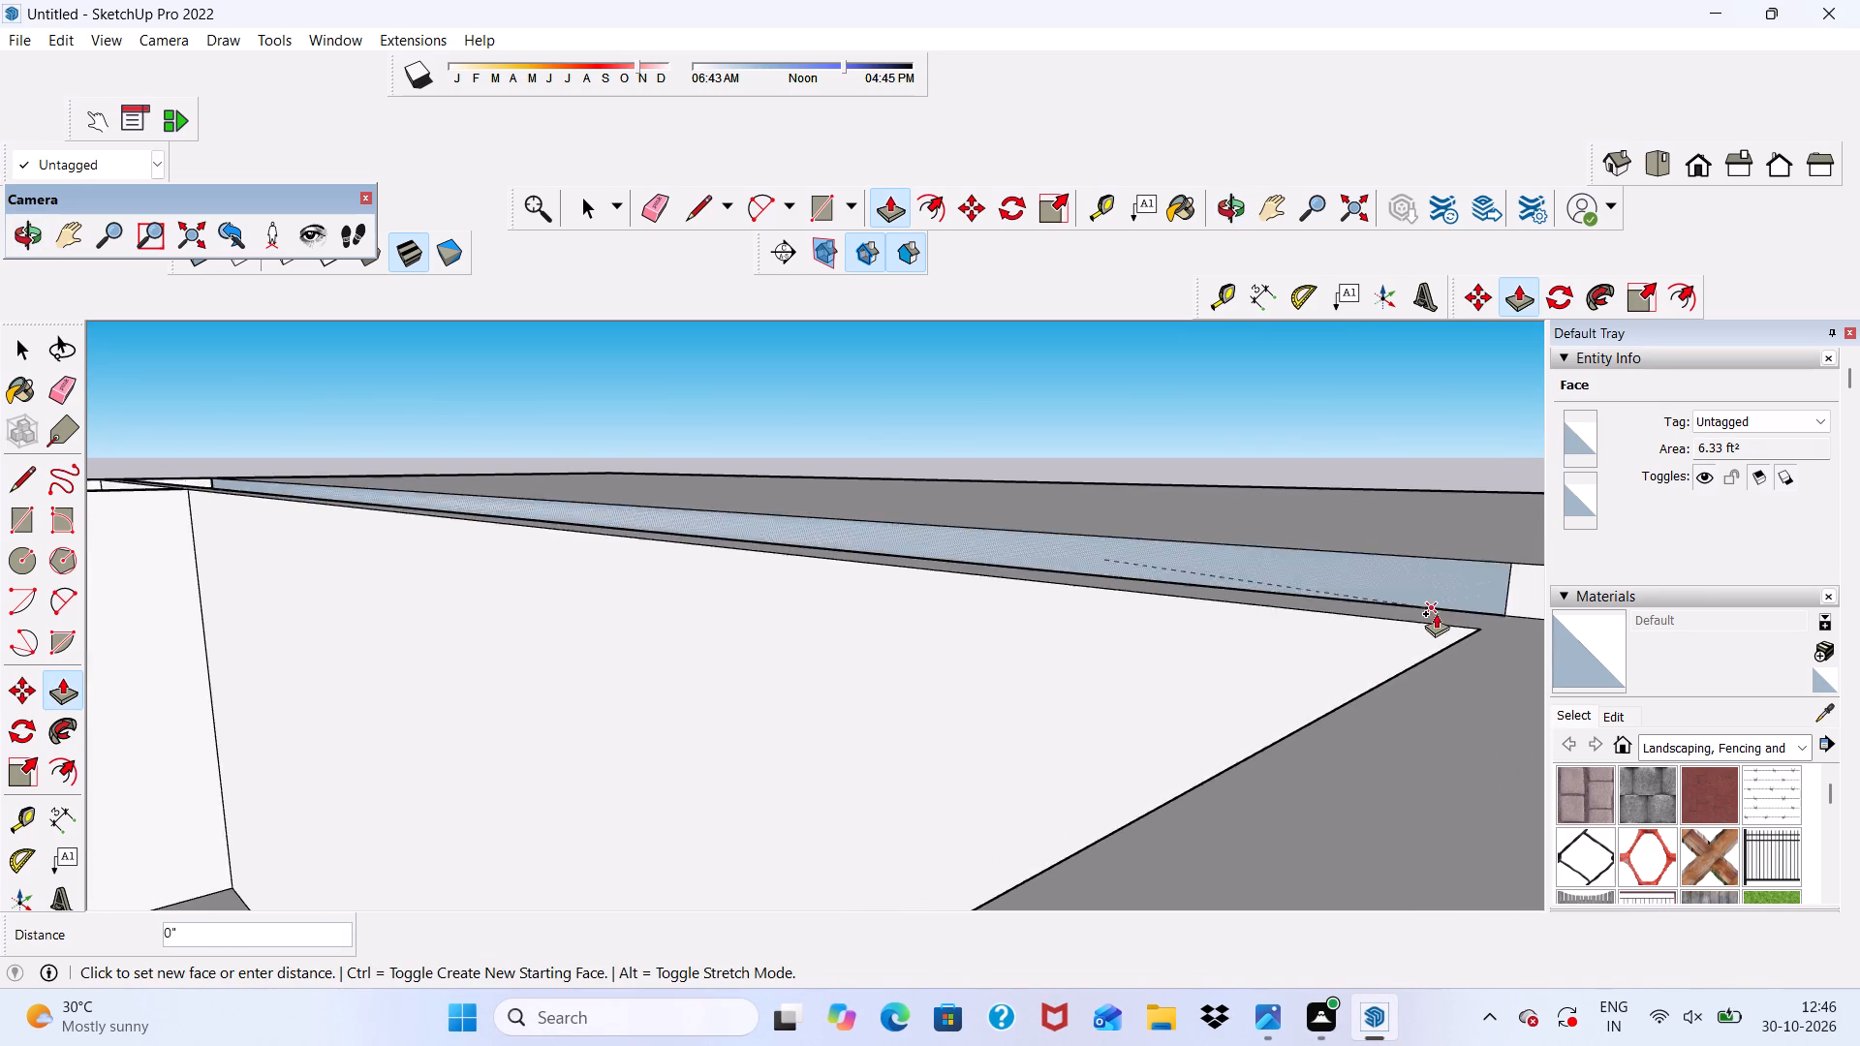
scroll(1436, 613, up, 2)
click(1419, 631)
Extend the slab's same edge face another 28' 7" over the large room to the far wall's outer edge.
click(1397, 600)
scroll(1093, 608, down, 5)
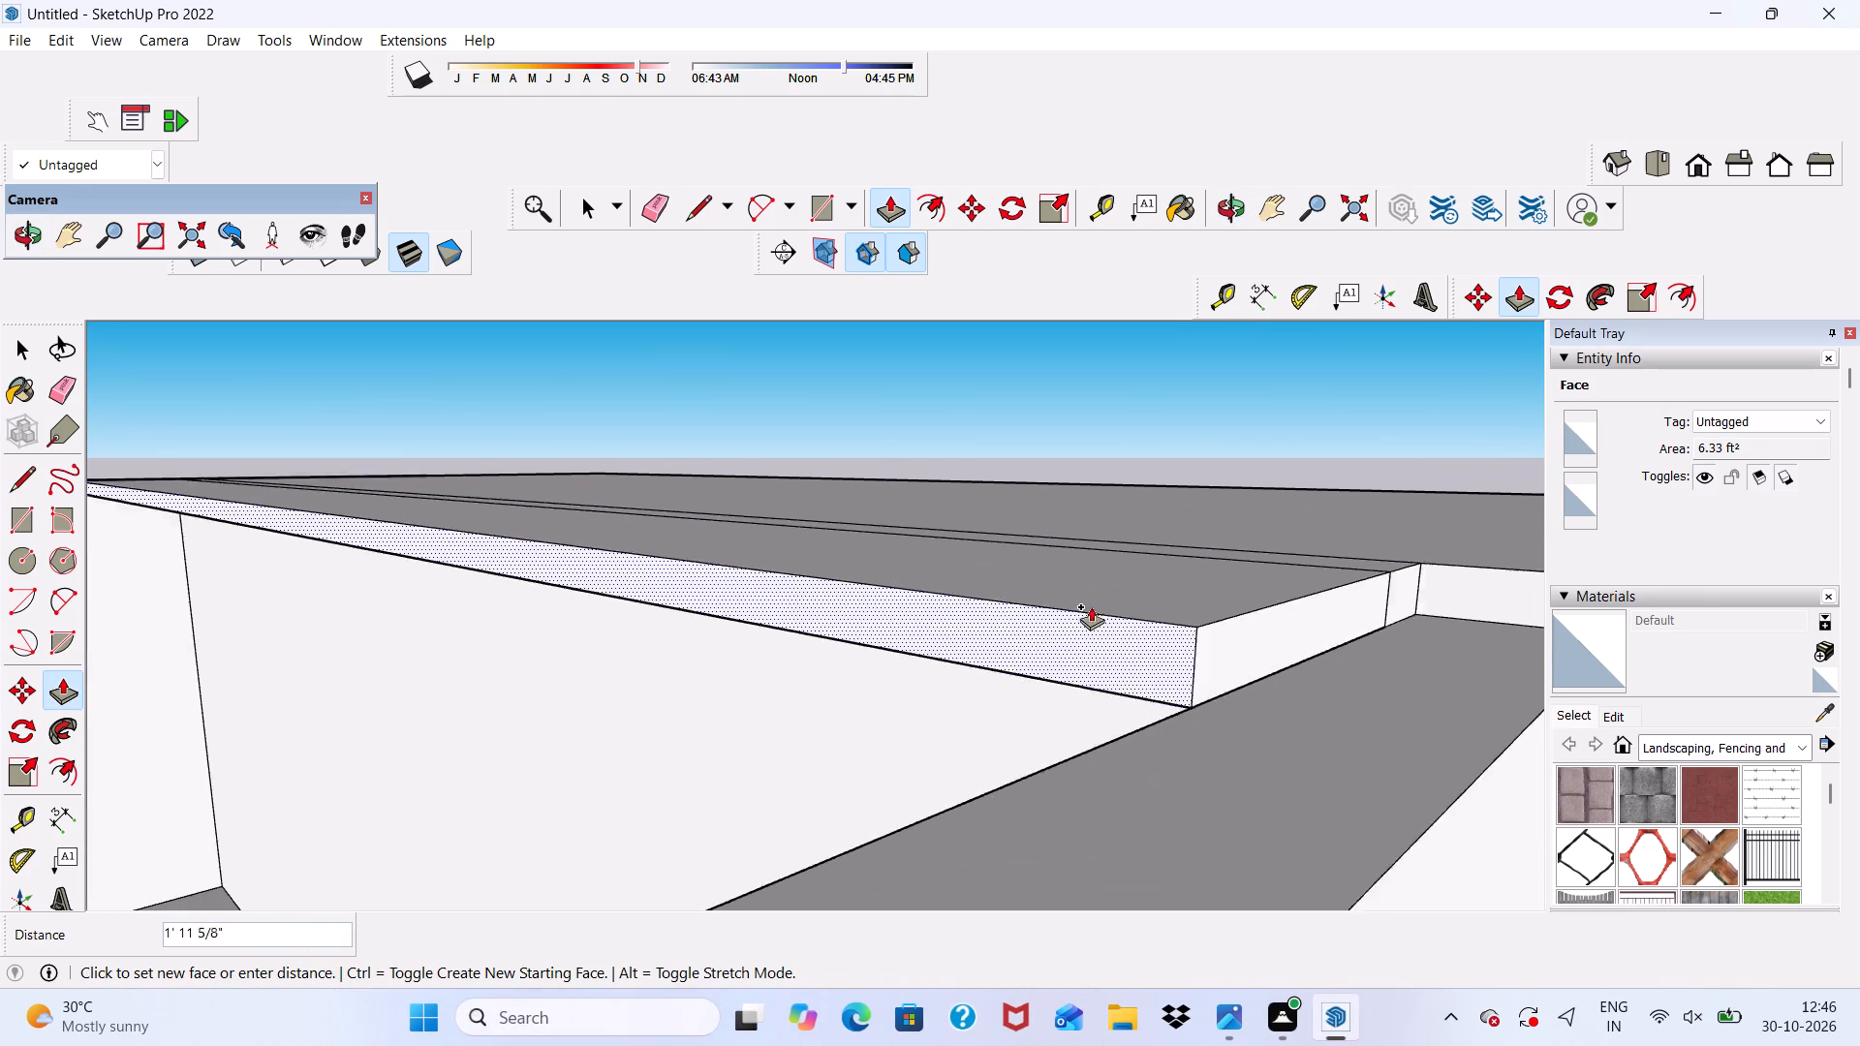
scroll(1091, 606, down, 1)
scroll(1112, 489, down, 6)
scroll(1070, 490, down, 16)
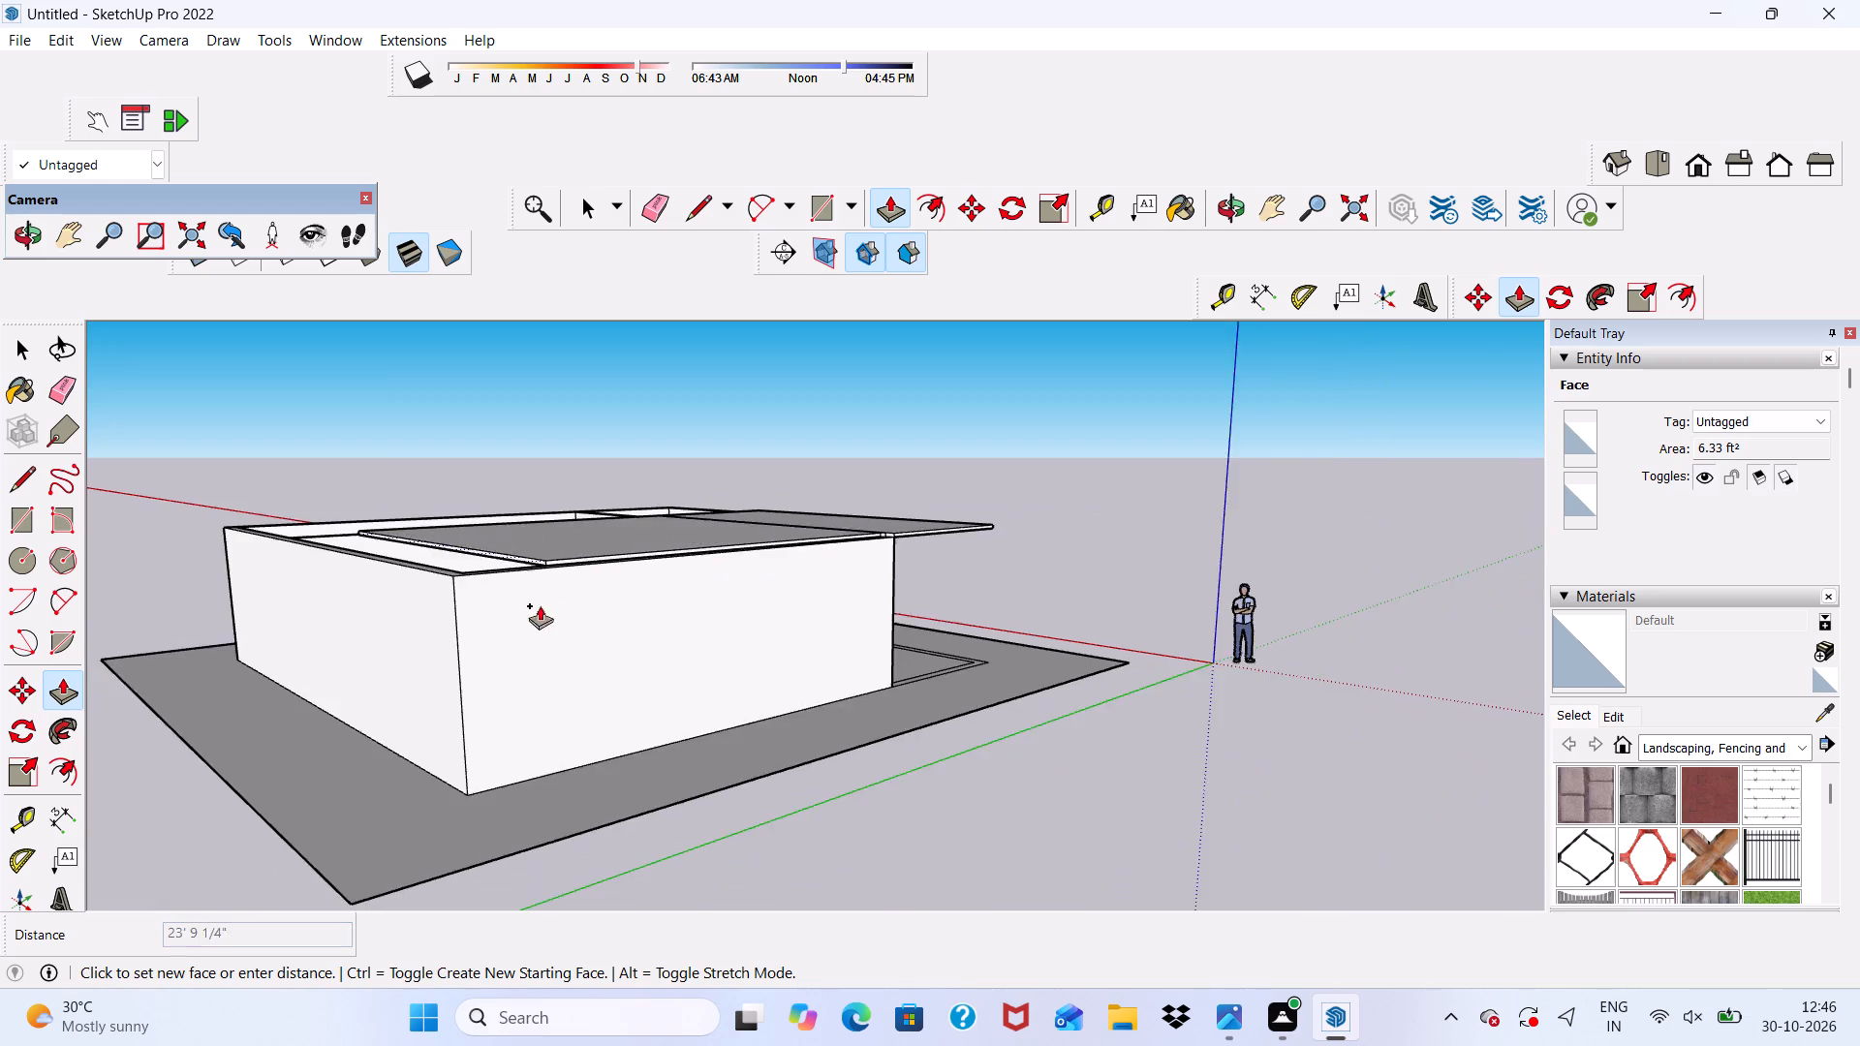
scroll(535, 605, up, 5)
scroll(368, 558, up, 4)
click(418, 577)
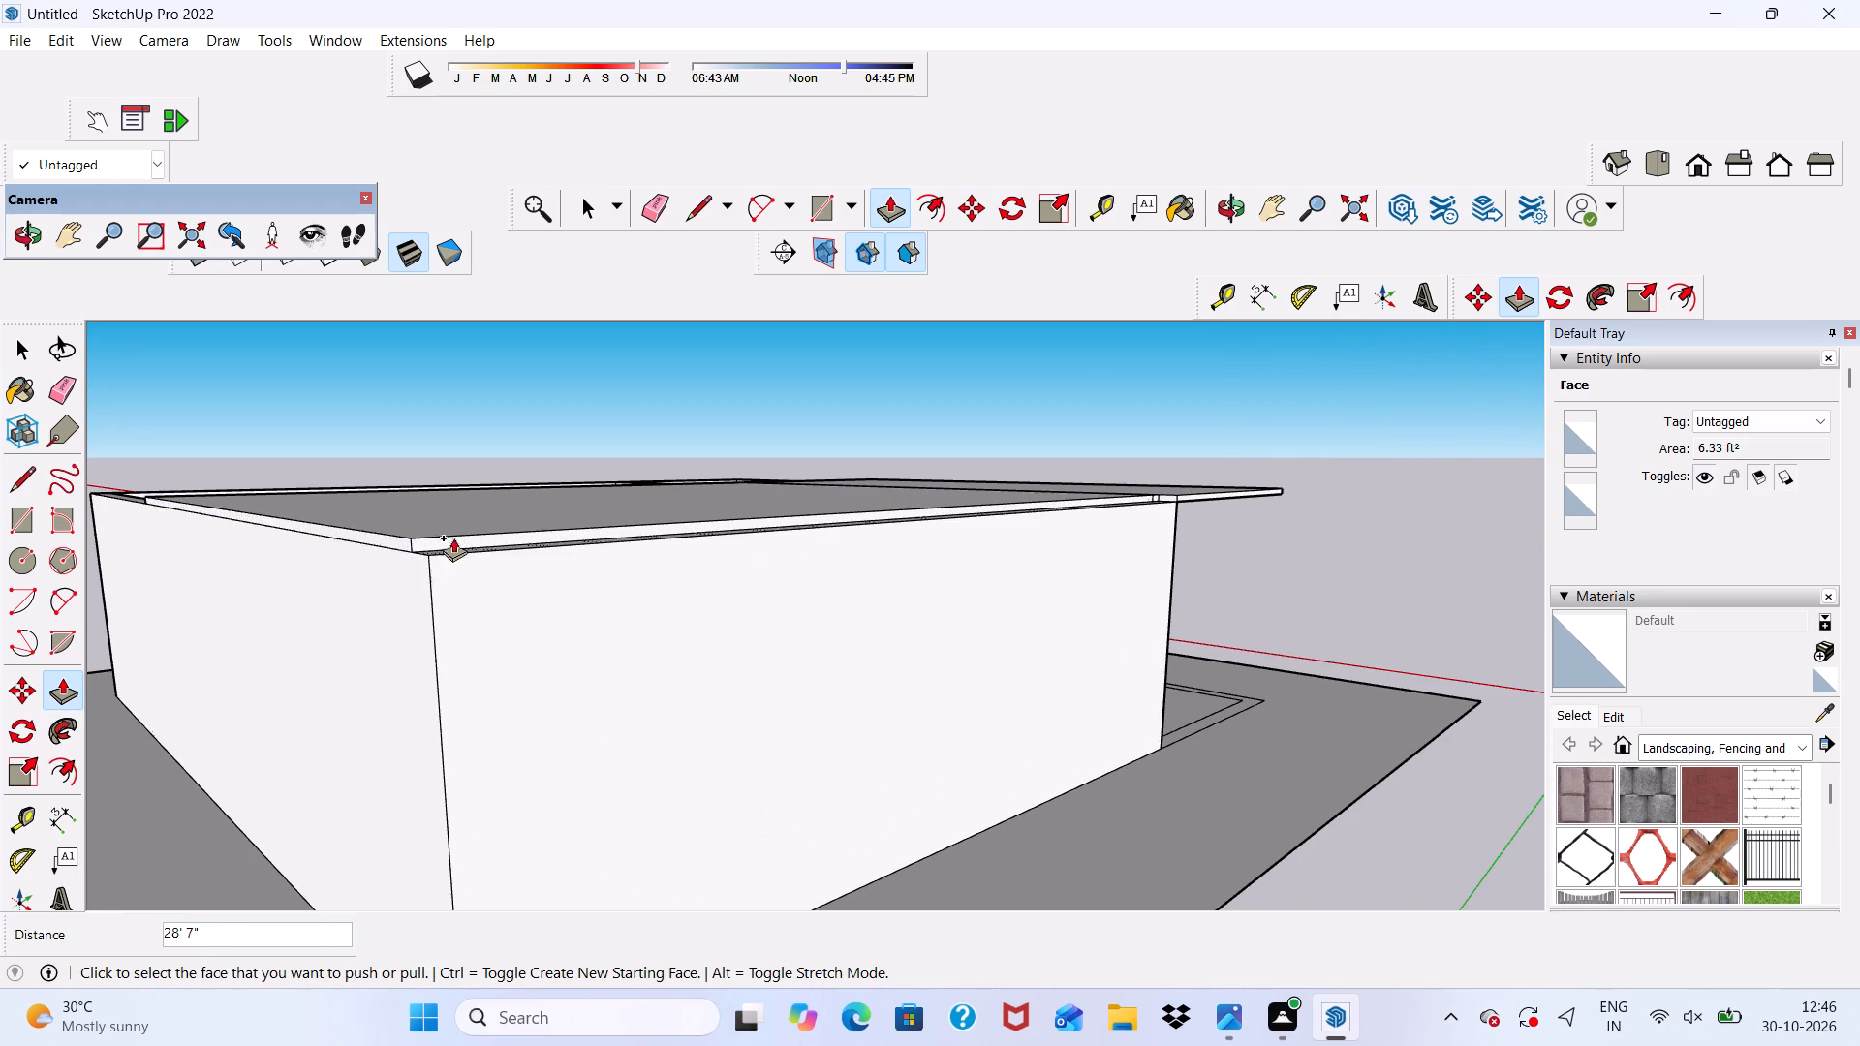
Push/Pull the slab's inset side face 9" outward to cover the top of the side outer wall.
scroll(457, 533, up, 11)
click(411, 556)
click(381, 636)
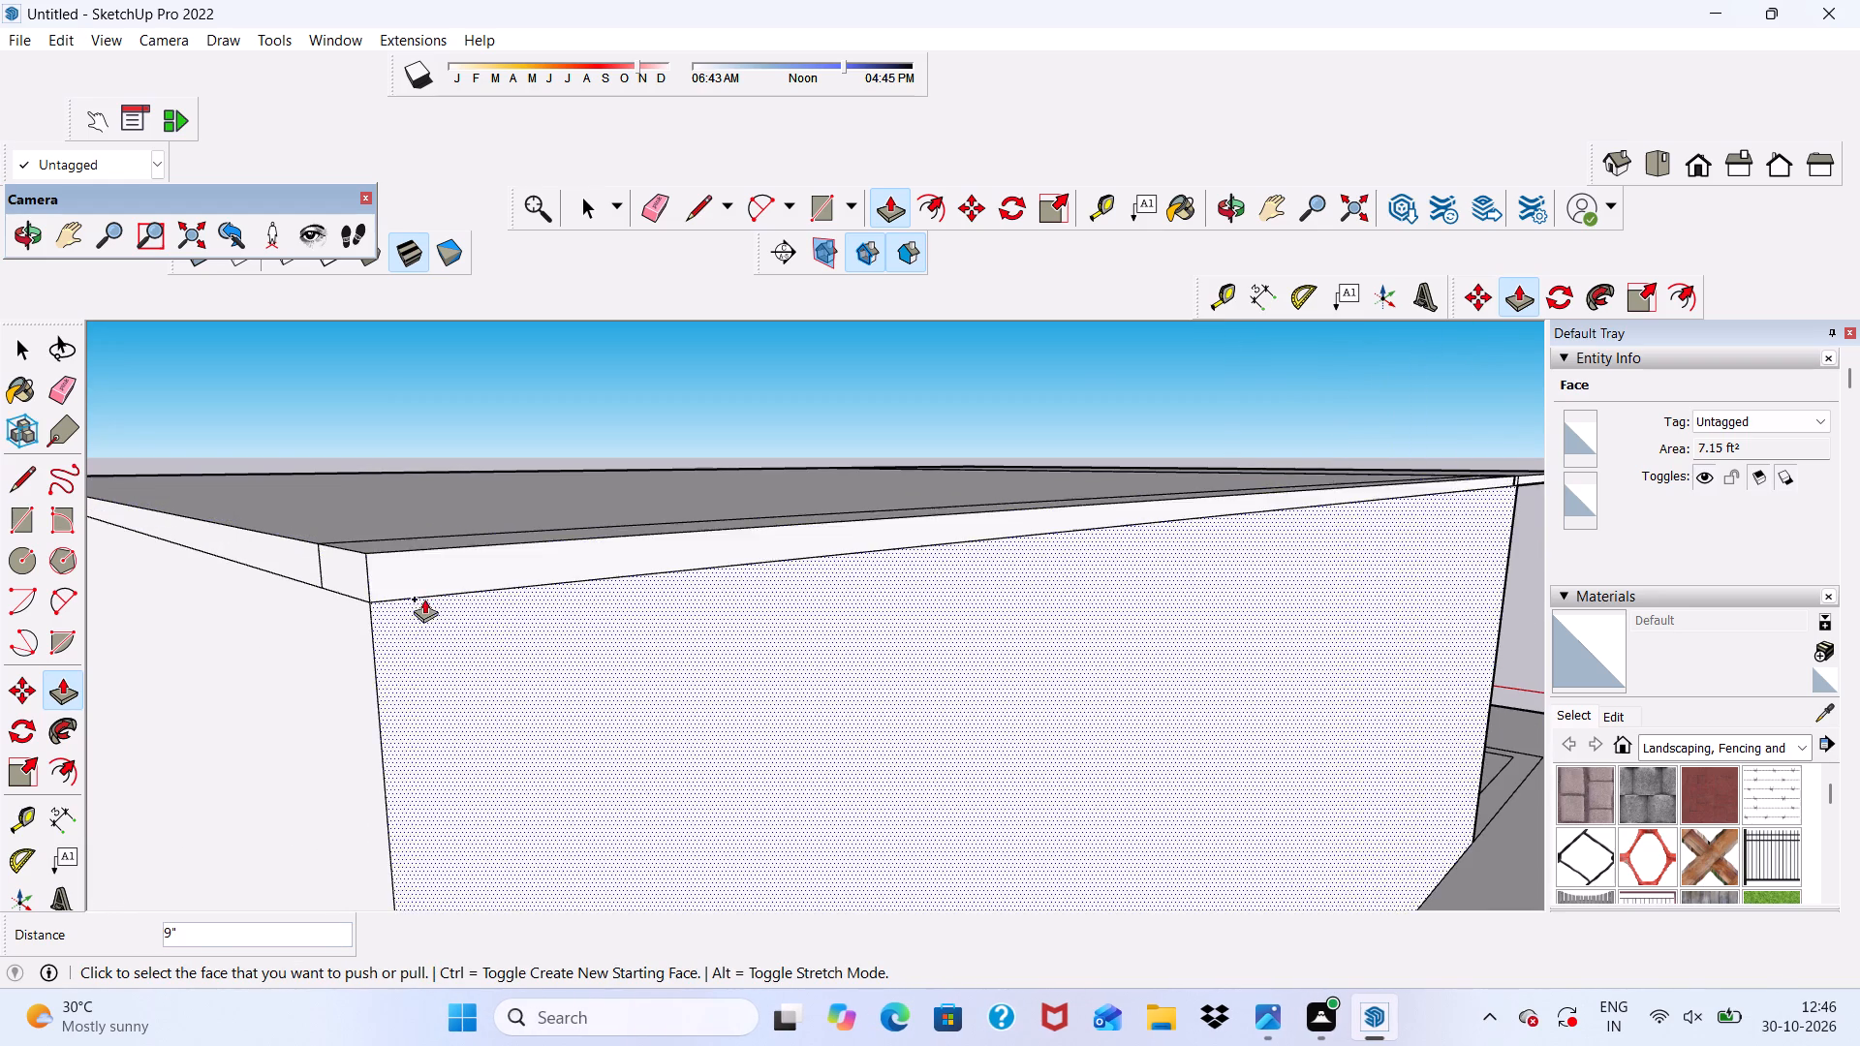
scroll(424, 599, down, 9)
middle_drag(654, 622, 530, 845)
scroll(594, 448, down, 17)
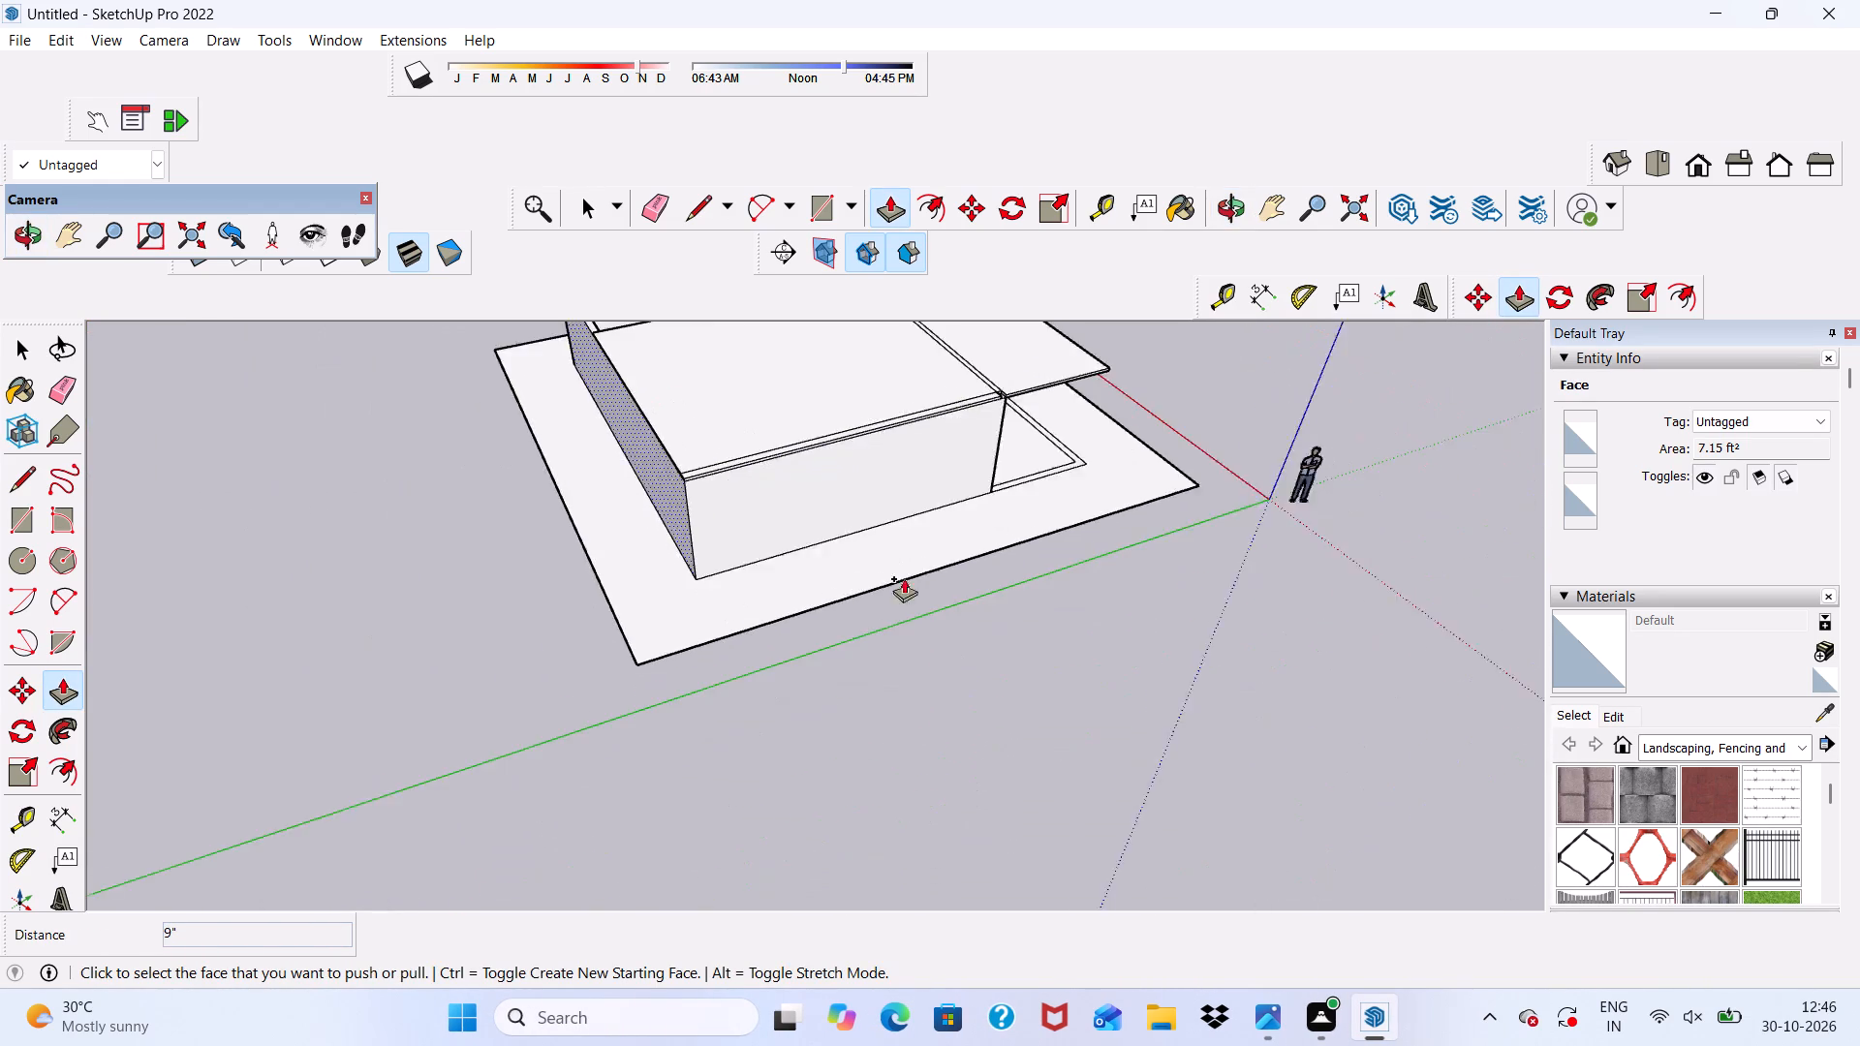
Erase the short dividing edges on the roof slab's 3" edge face, near its corner and above the partition.
scroll(904, 578, down, 7)
scroll(869, 447, up, 7)
scroll(784, 413, down, 4)
middle_drag(683, 507, 1604, 382)
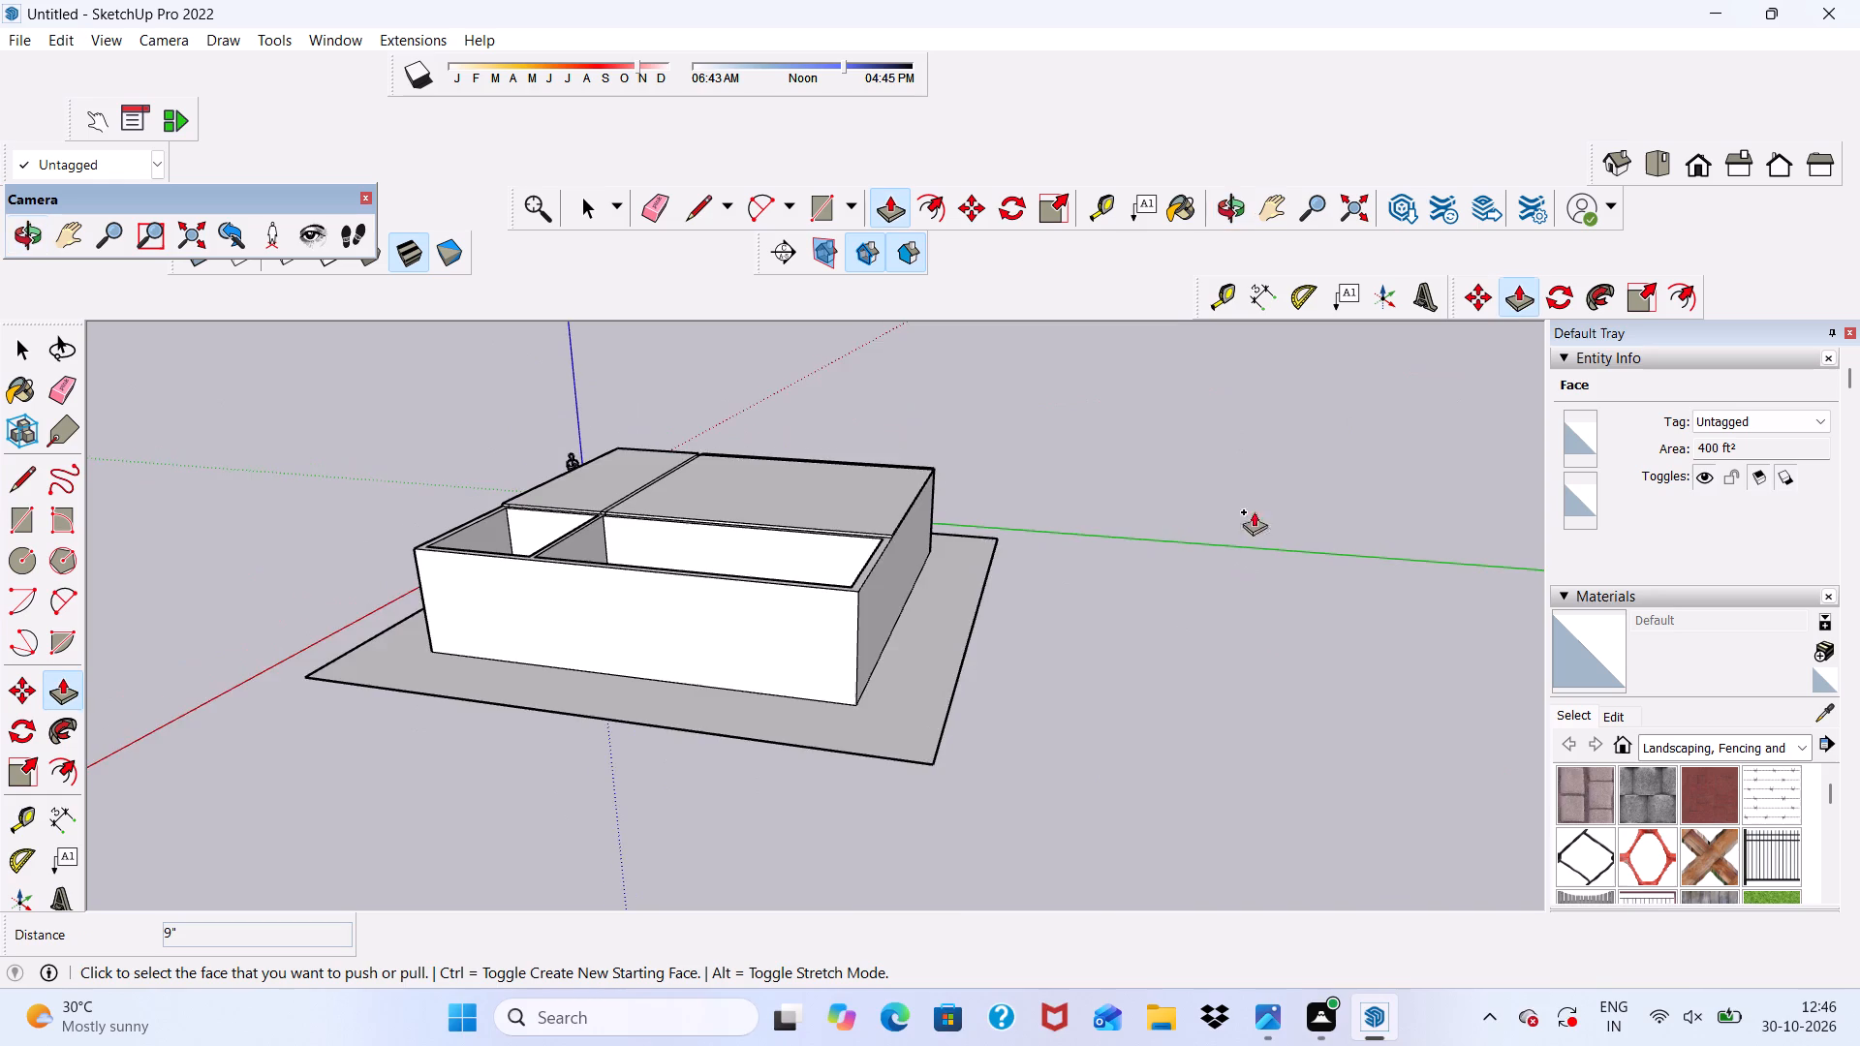
scroll(855, 557, up, 11)
middle_drag(465, 511, 658, 559)
scroll(550, 610, up, 7)
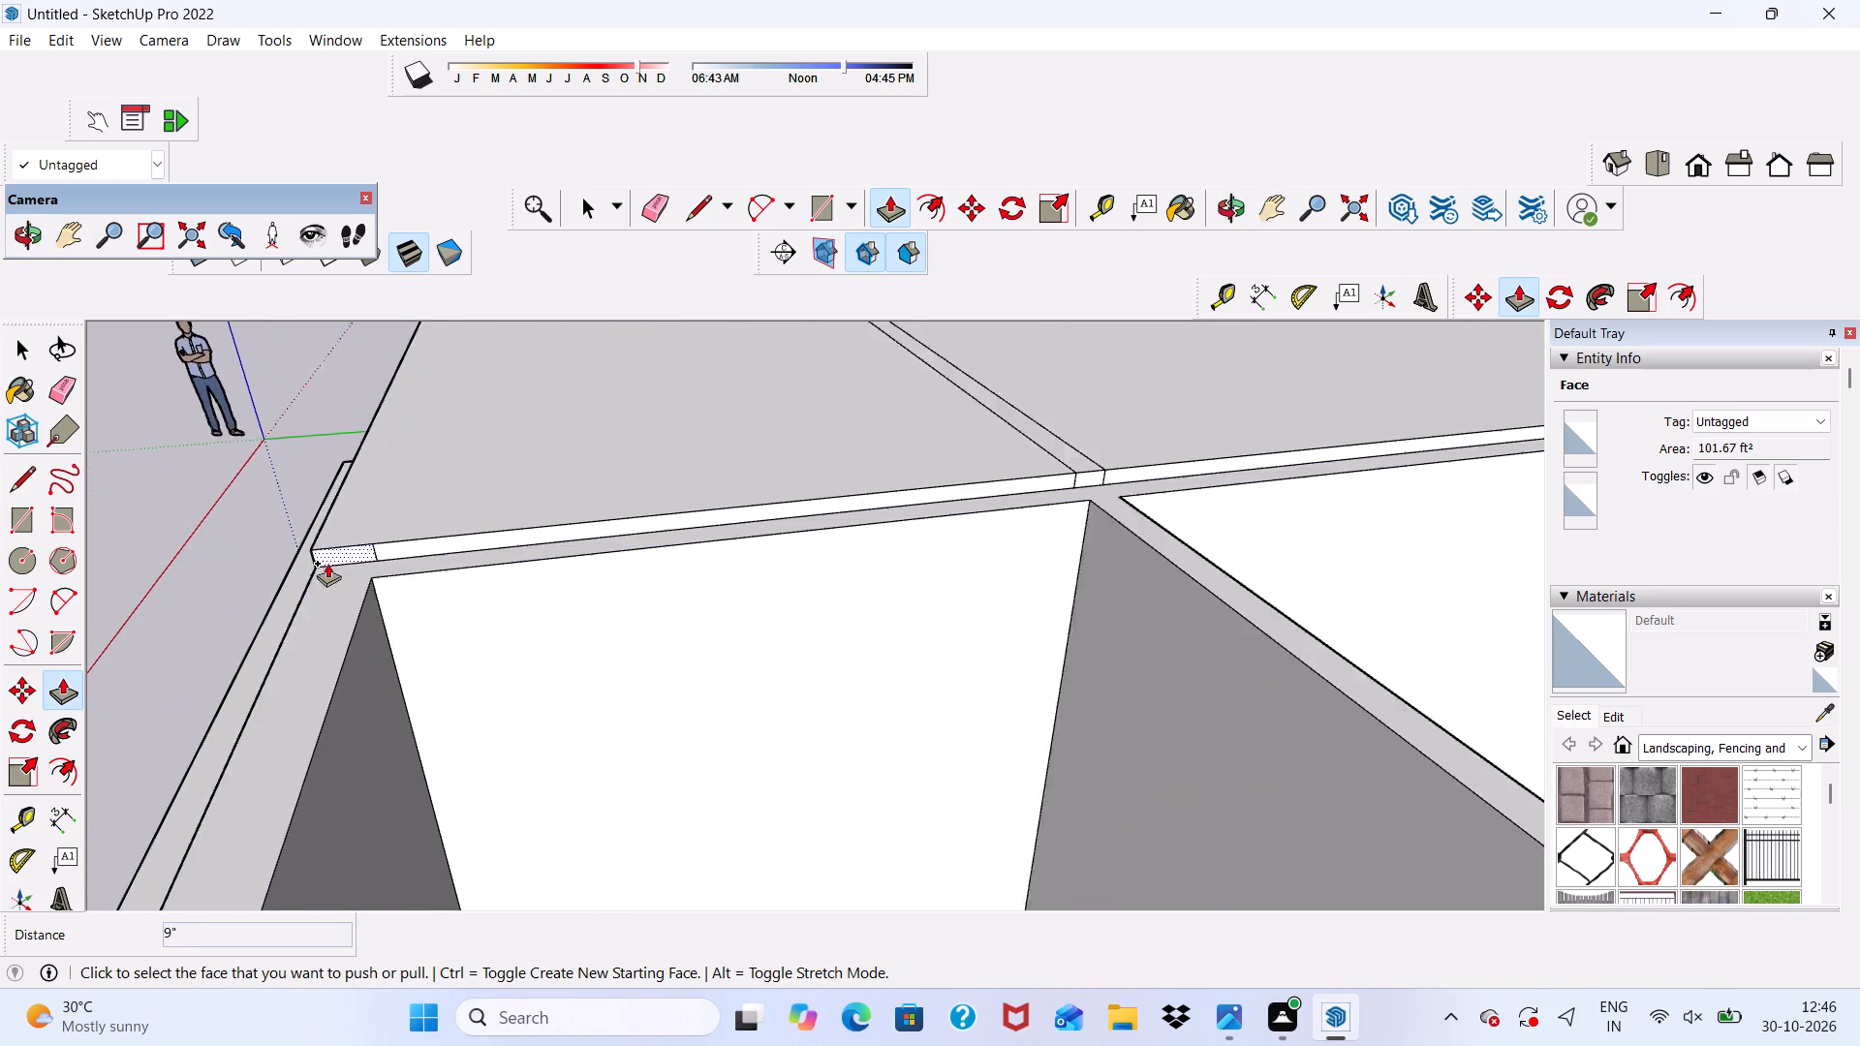
scroll(327, 563, up, 7)
click(666, 200)
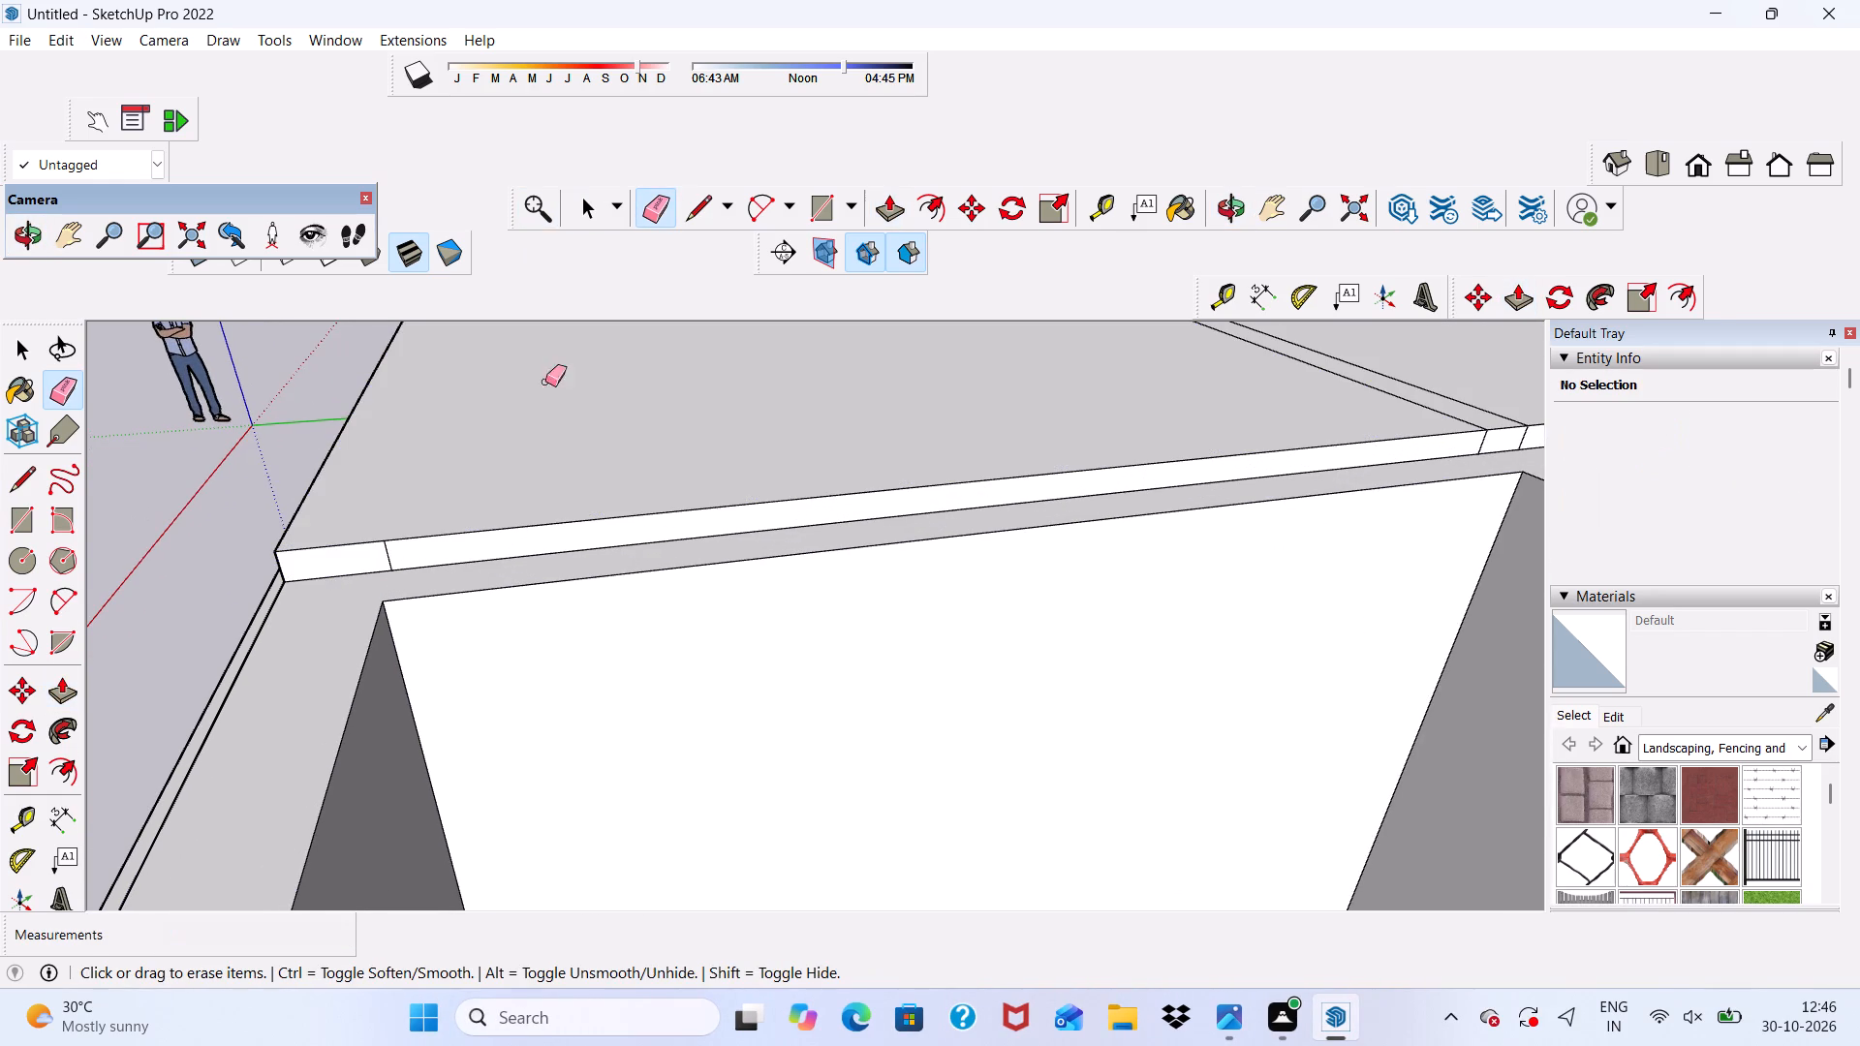
scroll(322, 705, up, 3)
drag(387, 512, 434, 511)
scroll(221, 578, down, 5)
scroll(964, 493, up, 6)
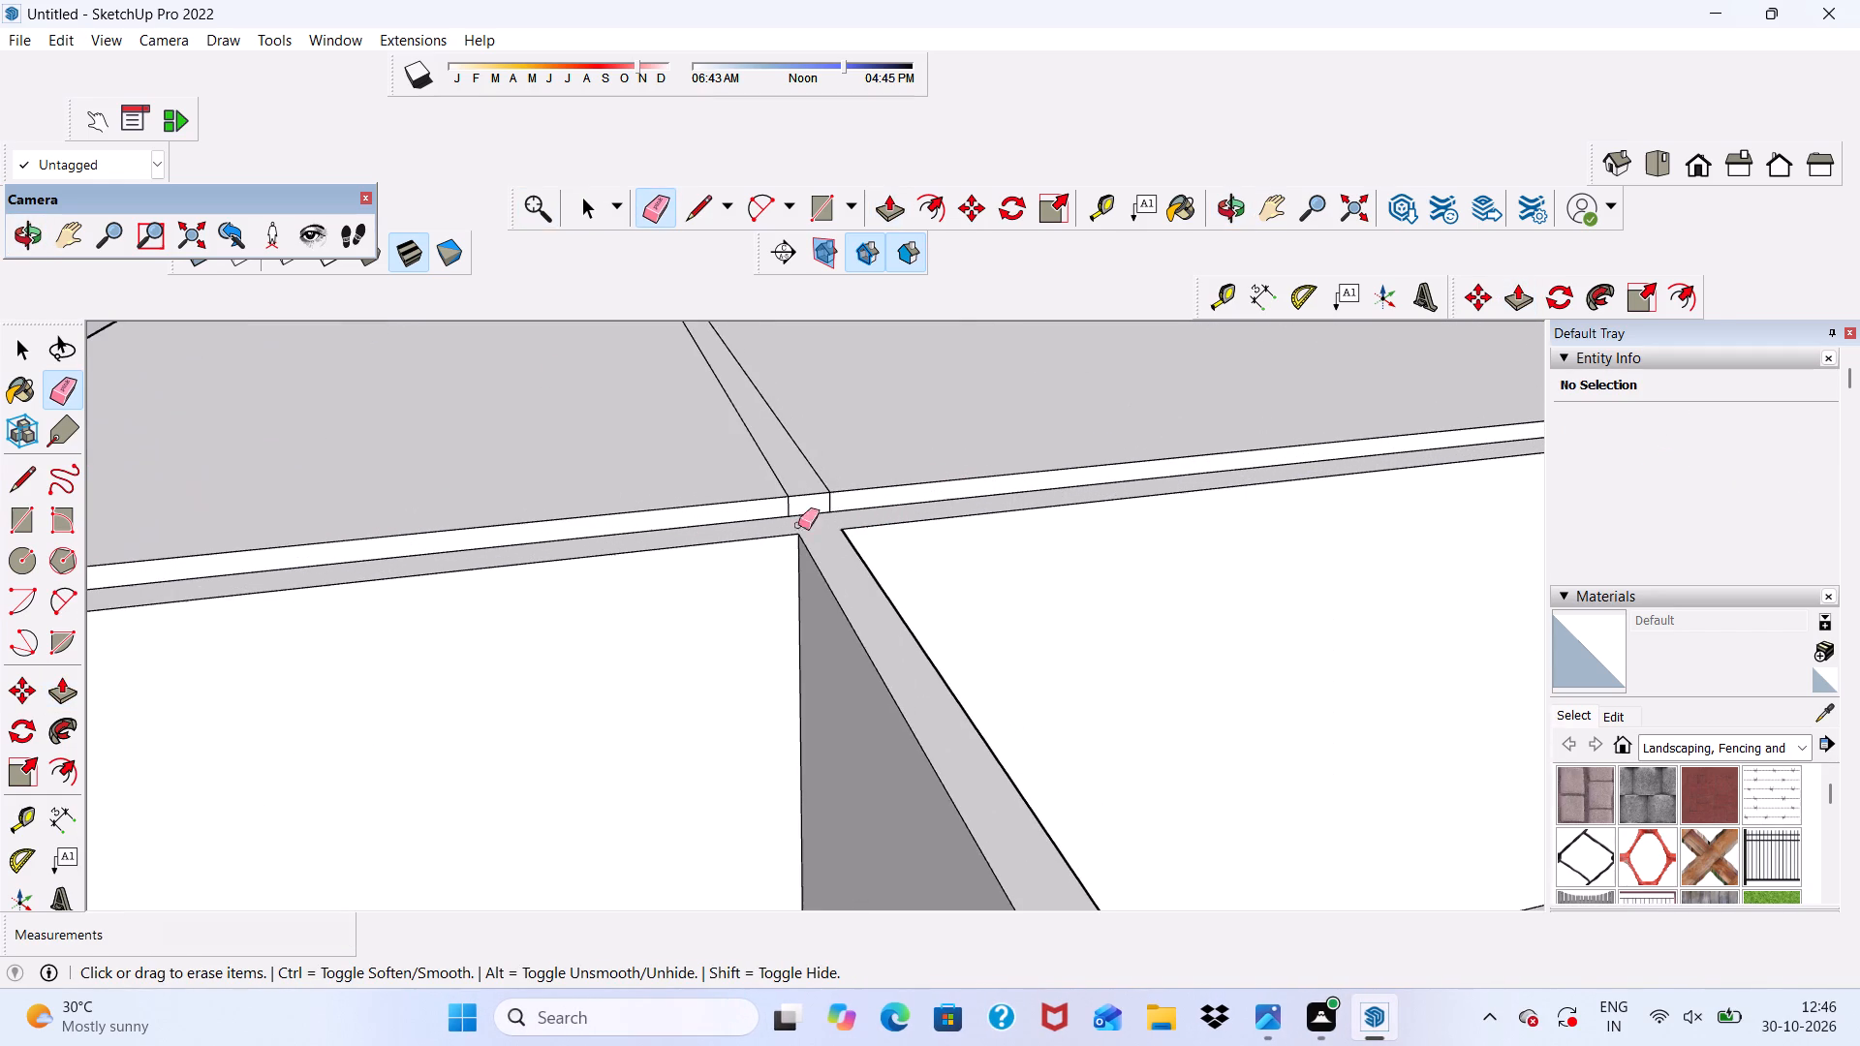
drag(771, 510, 842, 499)
scroll(848, 478, down, 7)
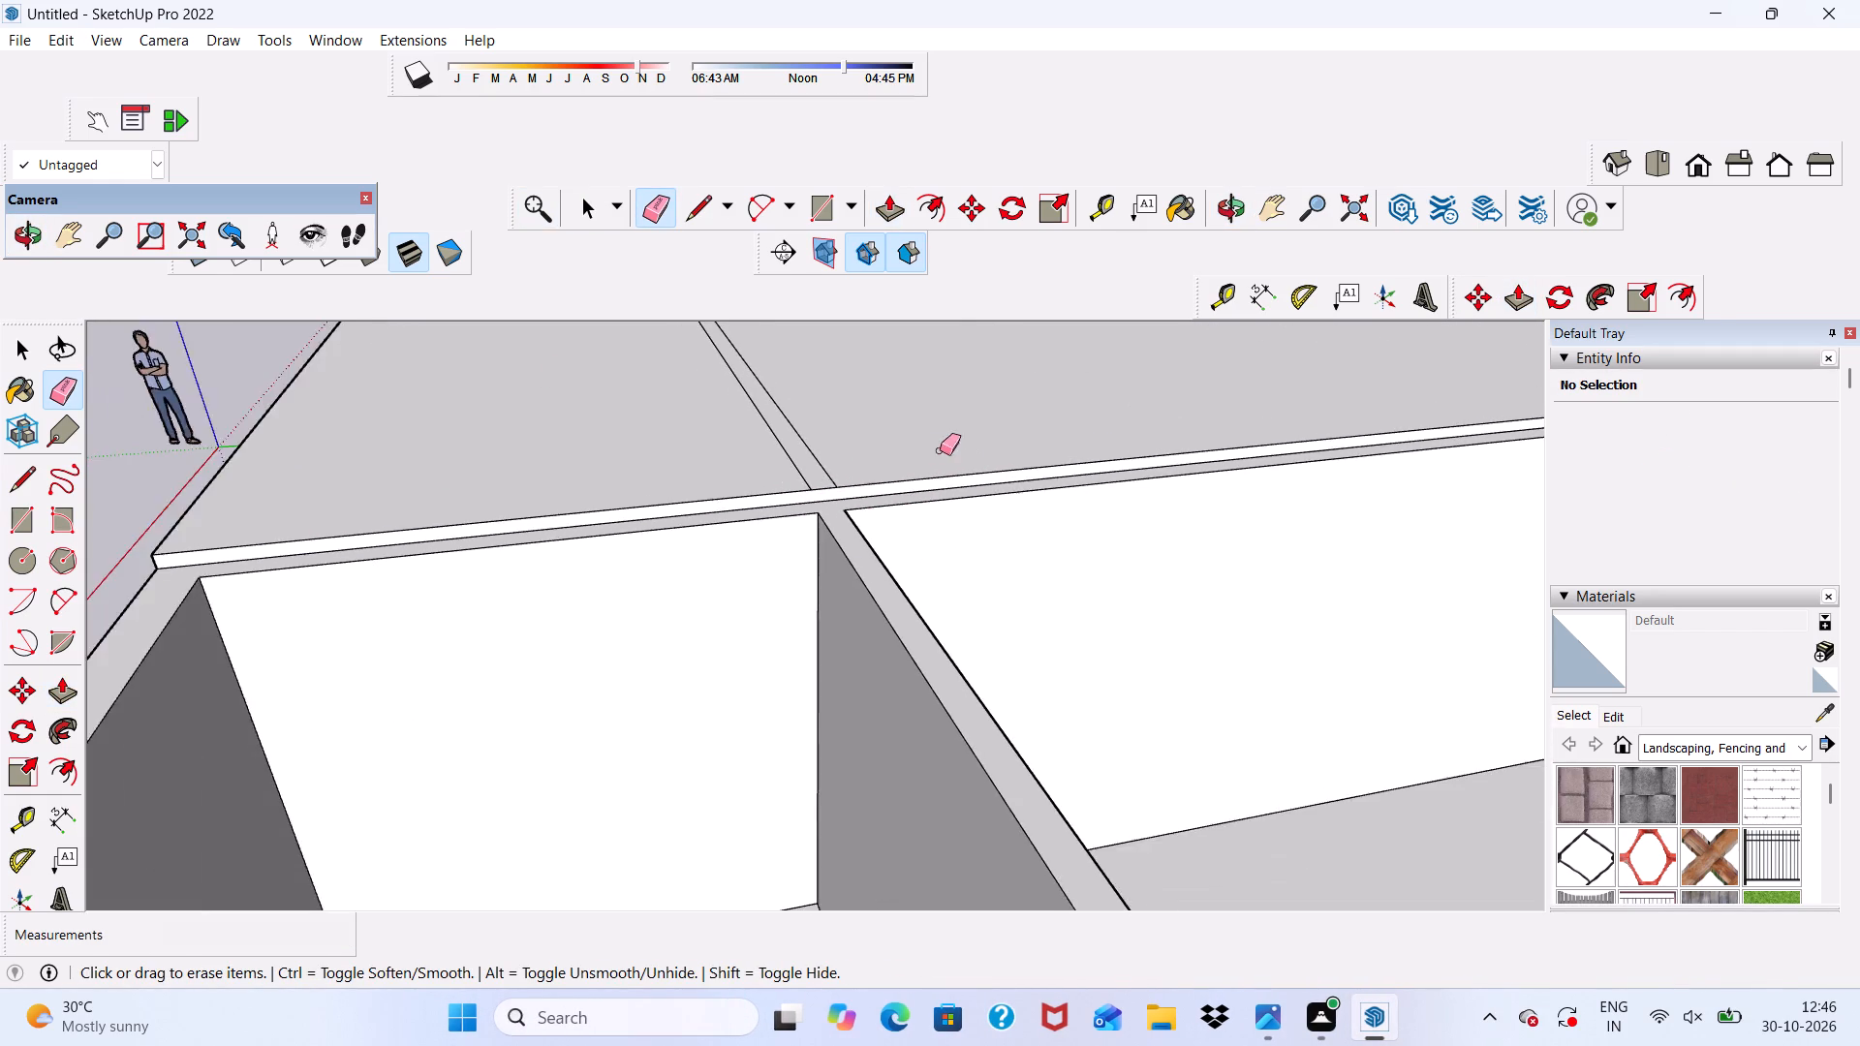
scroll(940, 450, down, 4)
key(space)
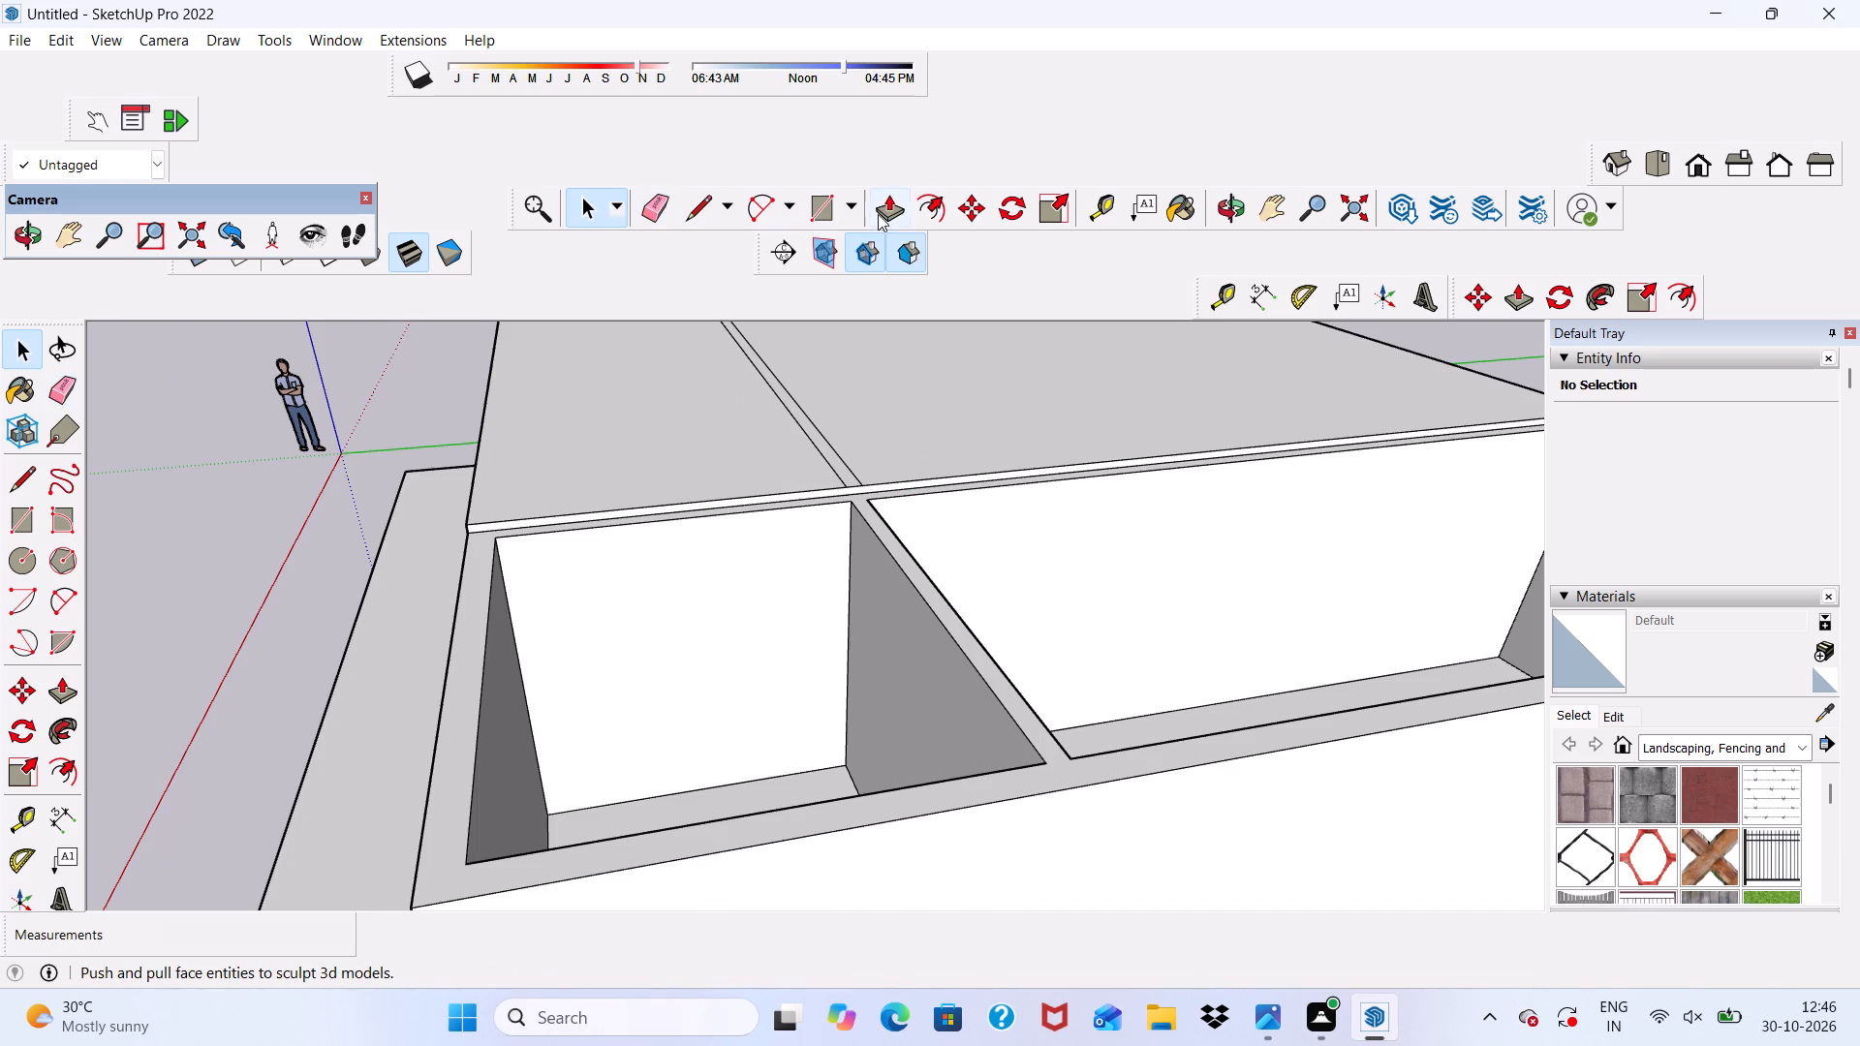
Push/Pull the slab's edge face about 13' 11" over the uncovered rooms to the outer face of the far wall.
click(897, 203)
scroll(387, 683, up, 4)
scroll(620, 423, up, 1)
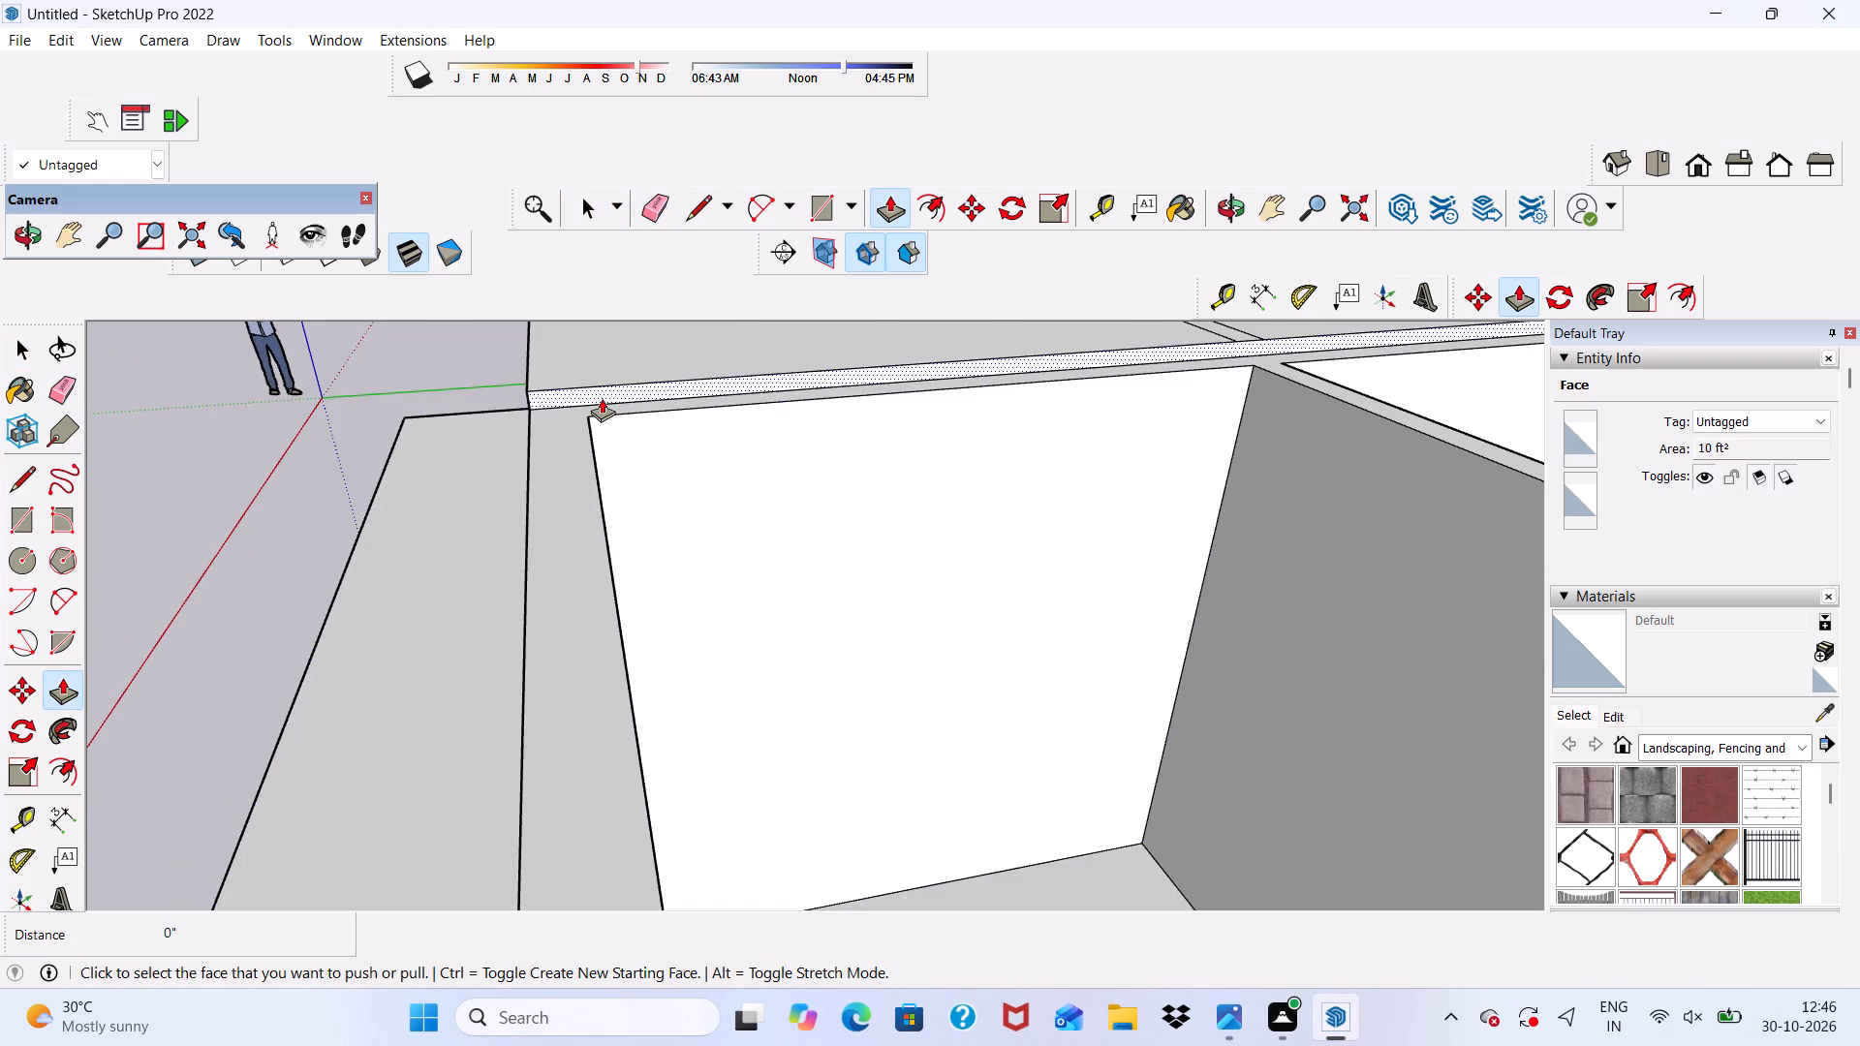
click(602, 398)
scroll(498, 461, down, 4)
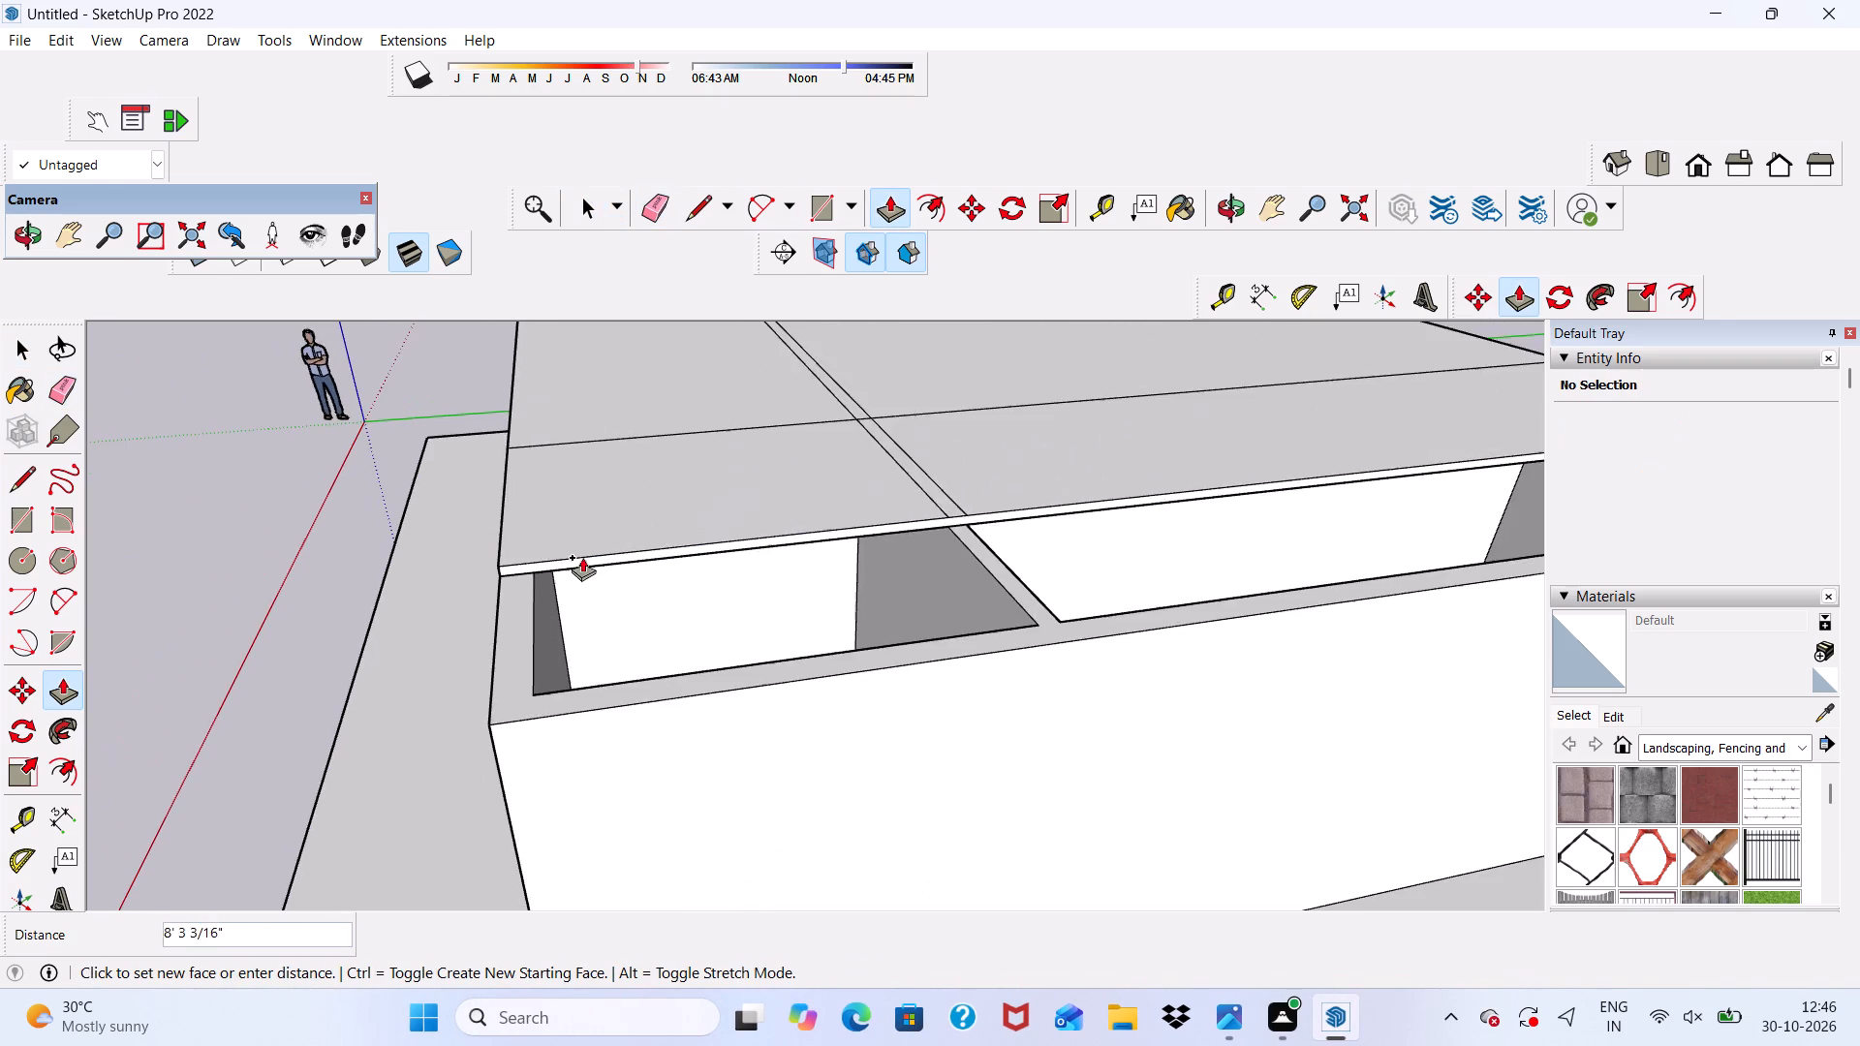
scroll(570, 511, down, 4)
scroll(568, 643, up, 2)
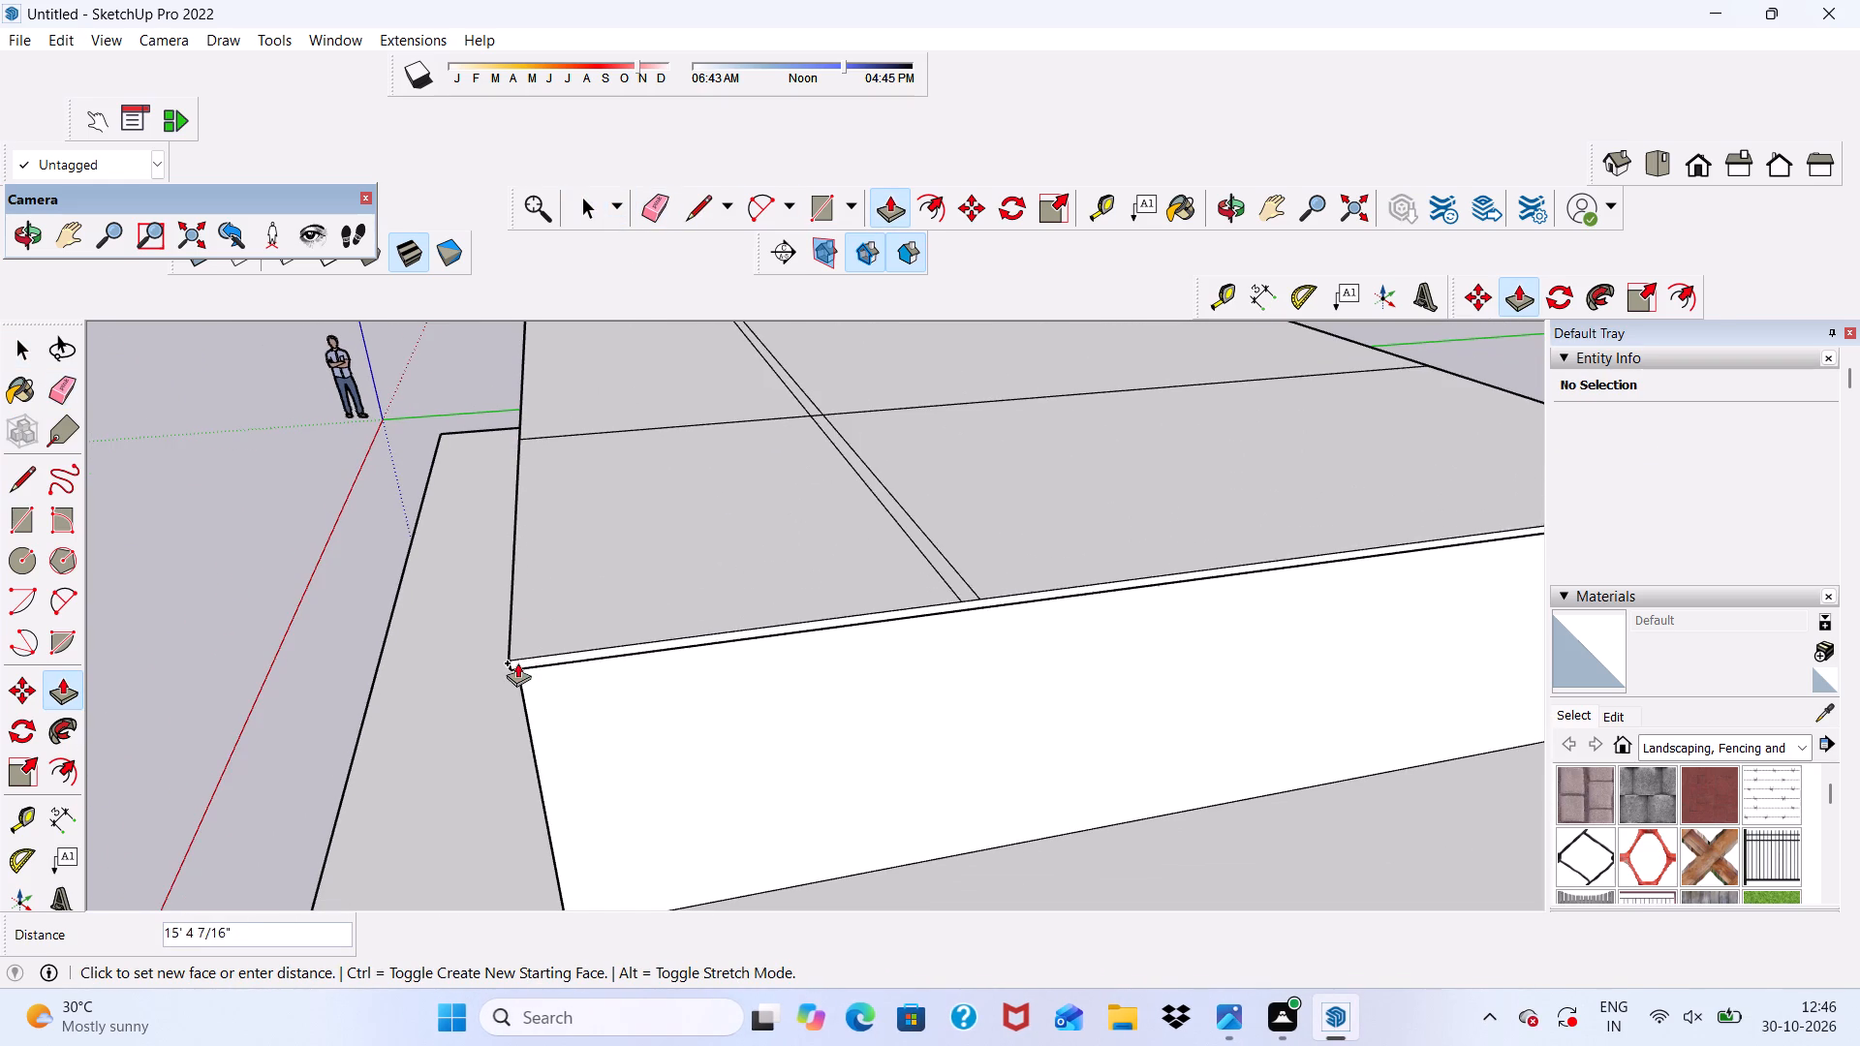
scroll(517, 663, up, 3)
scroll(517, 663, down, 3)
middle_drag(515, 662, 594, 534)
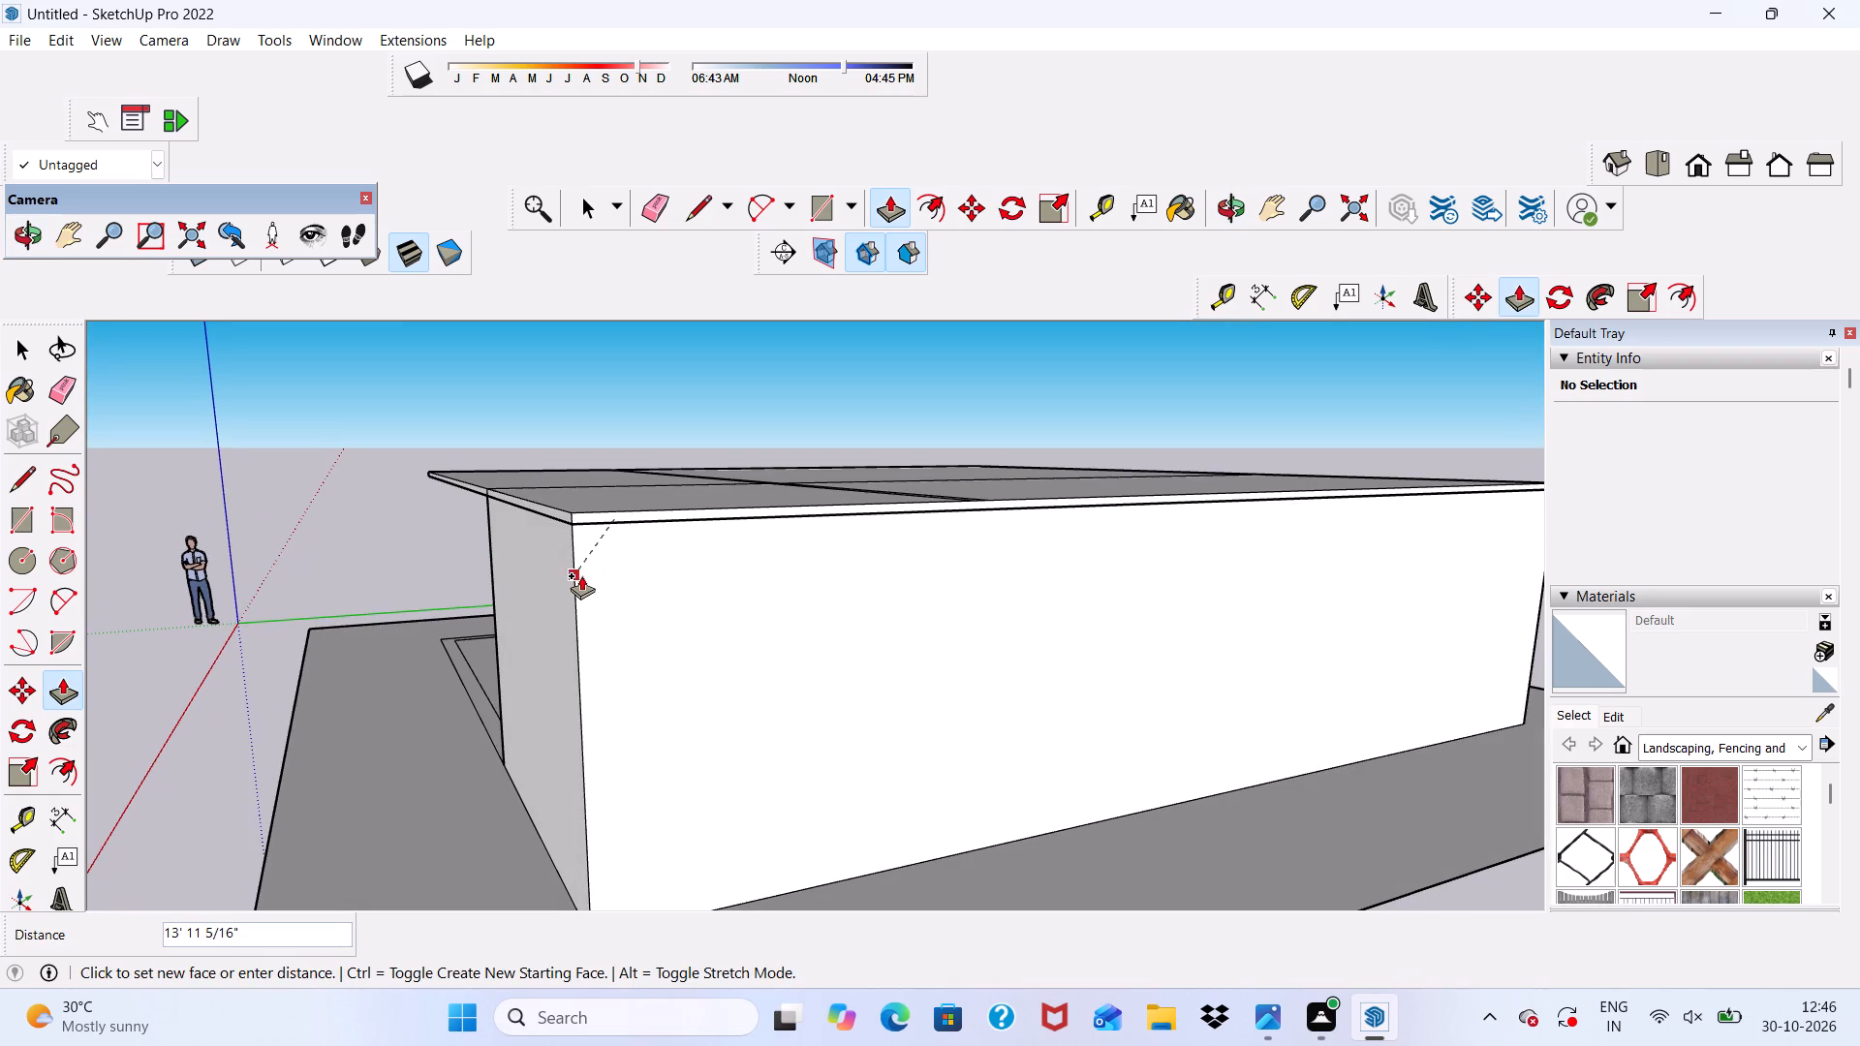
click(591, 569)
Inspect the extended roof slab from above and from the open corner side, checking how it meets the walls.
scroll(425, 572, down, 6)
middle_drag(845, 538, 852, 703)
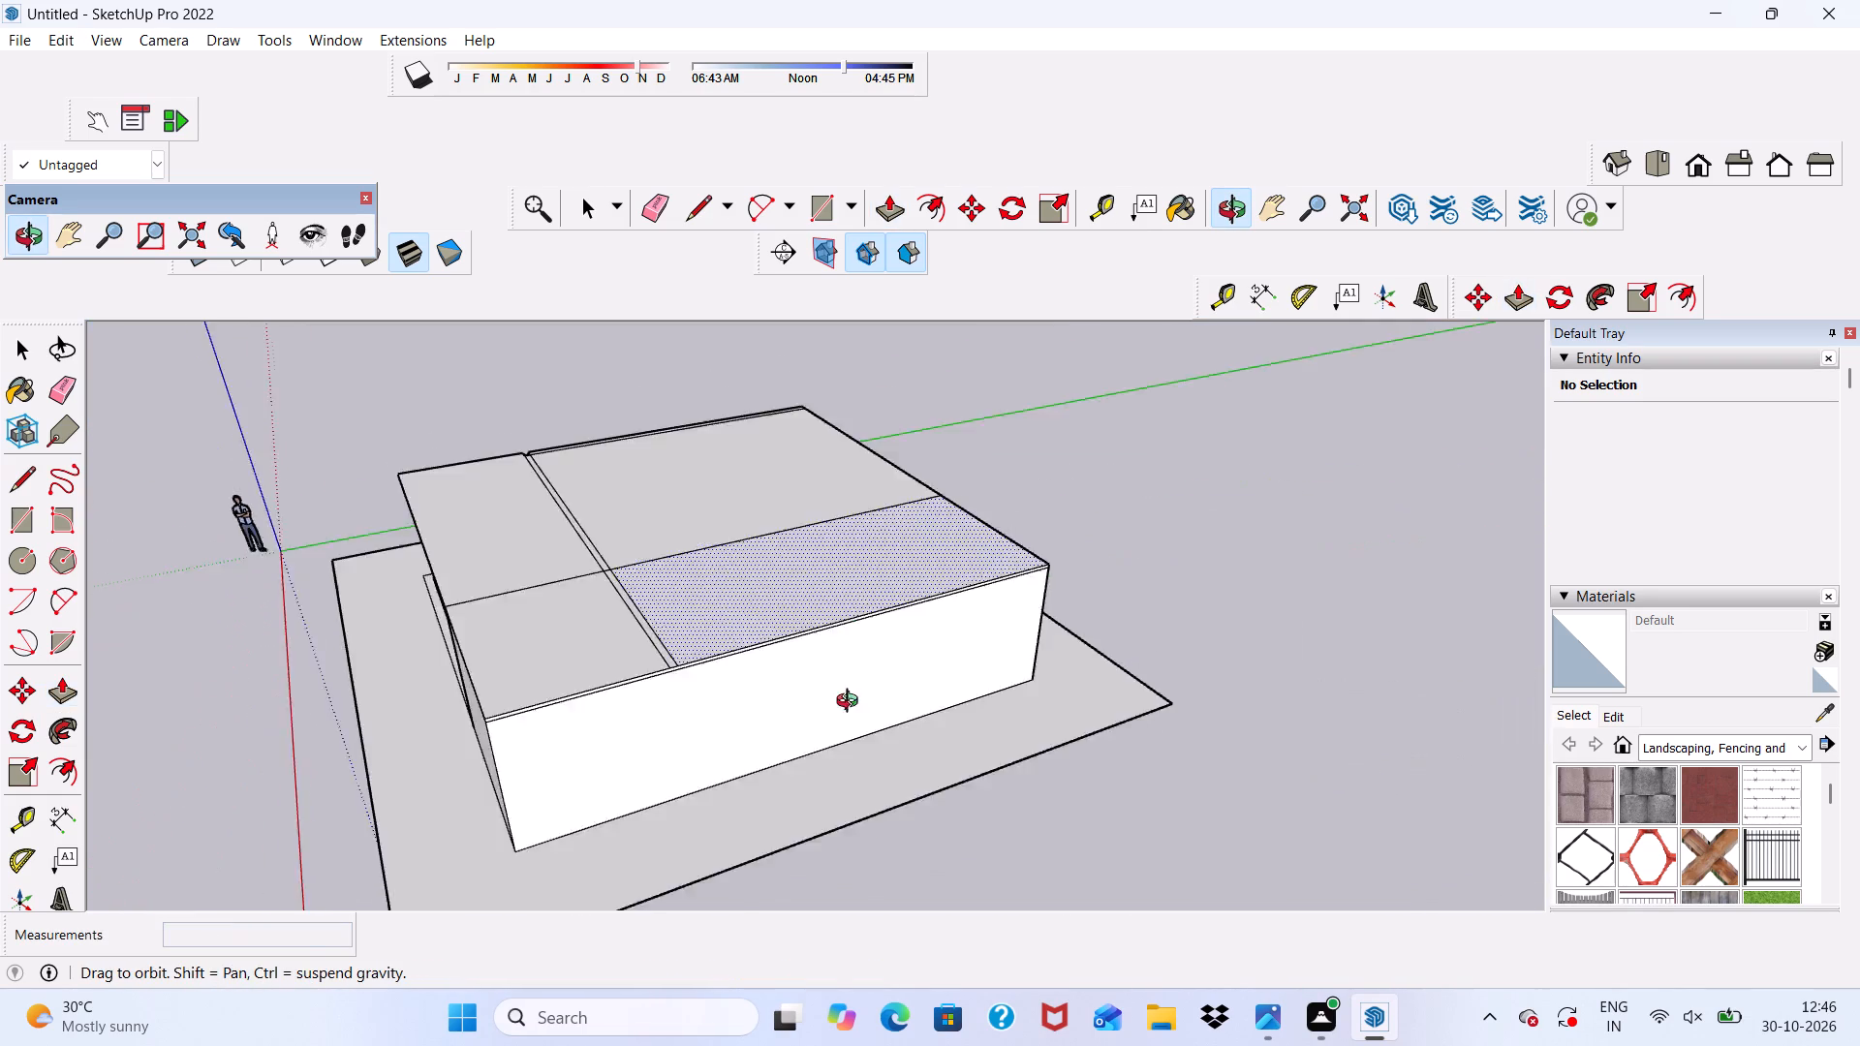
middle_drag(852, 703, 657, 833)
scroll(611, 477, up, 9)
scroll(507, 495, down, 5)
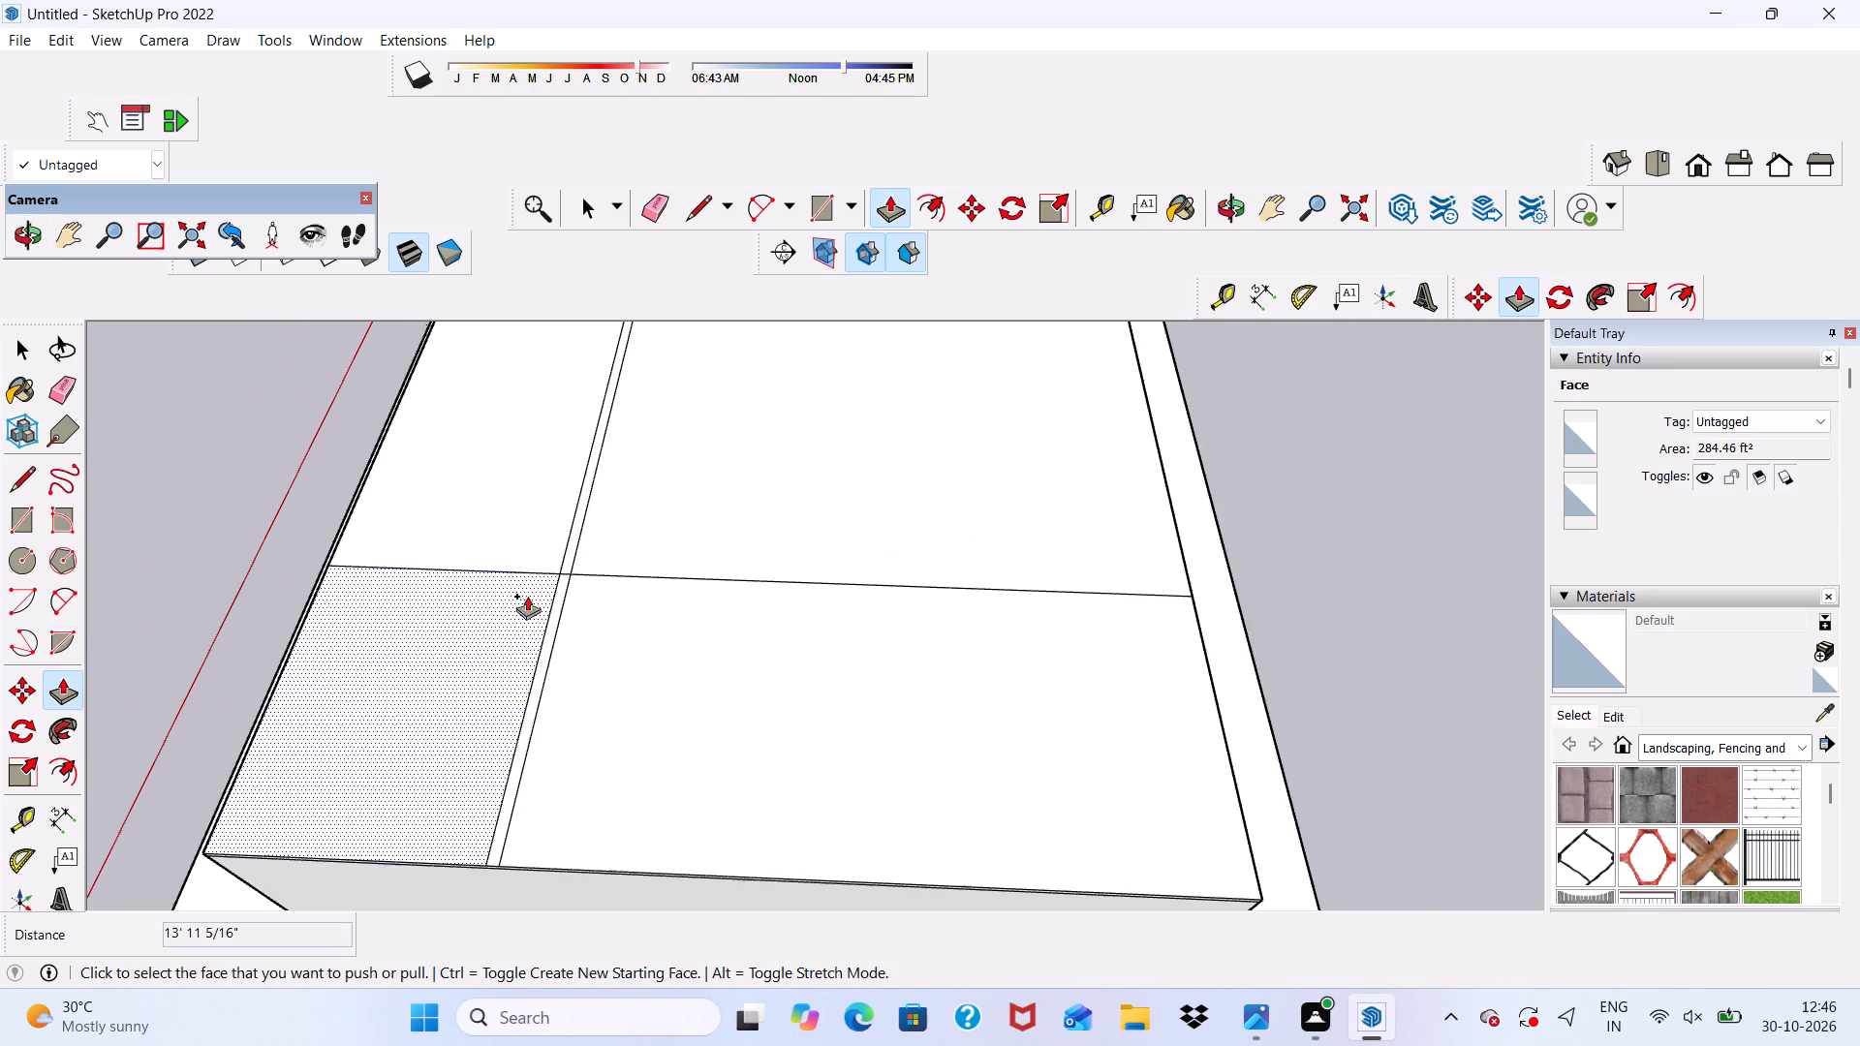
middle_drag(550, 655, 966, 399)
middle_drag(636, 591, 849, 479)
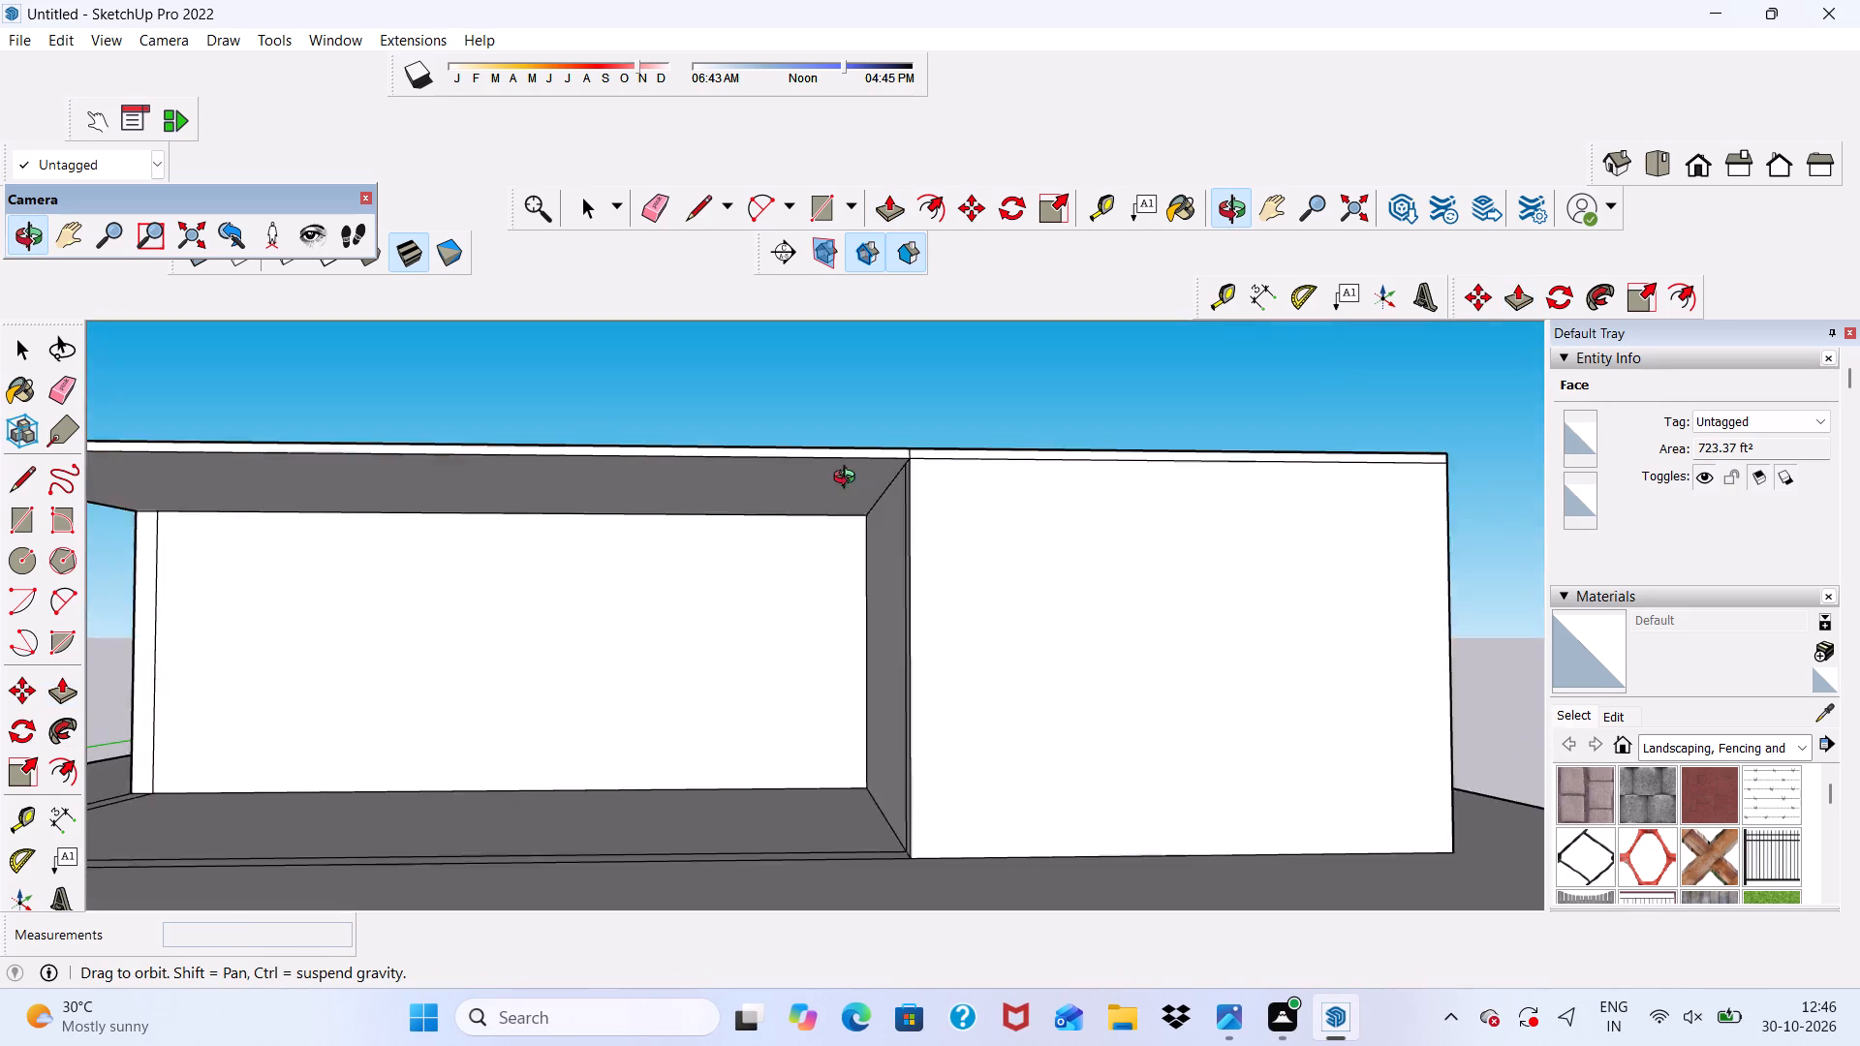
middle_drag(849, 479, 867, 588)
middle_drag(949, 704, 974, 596)
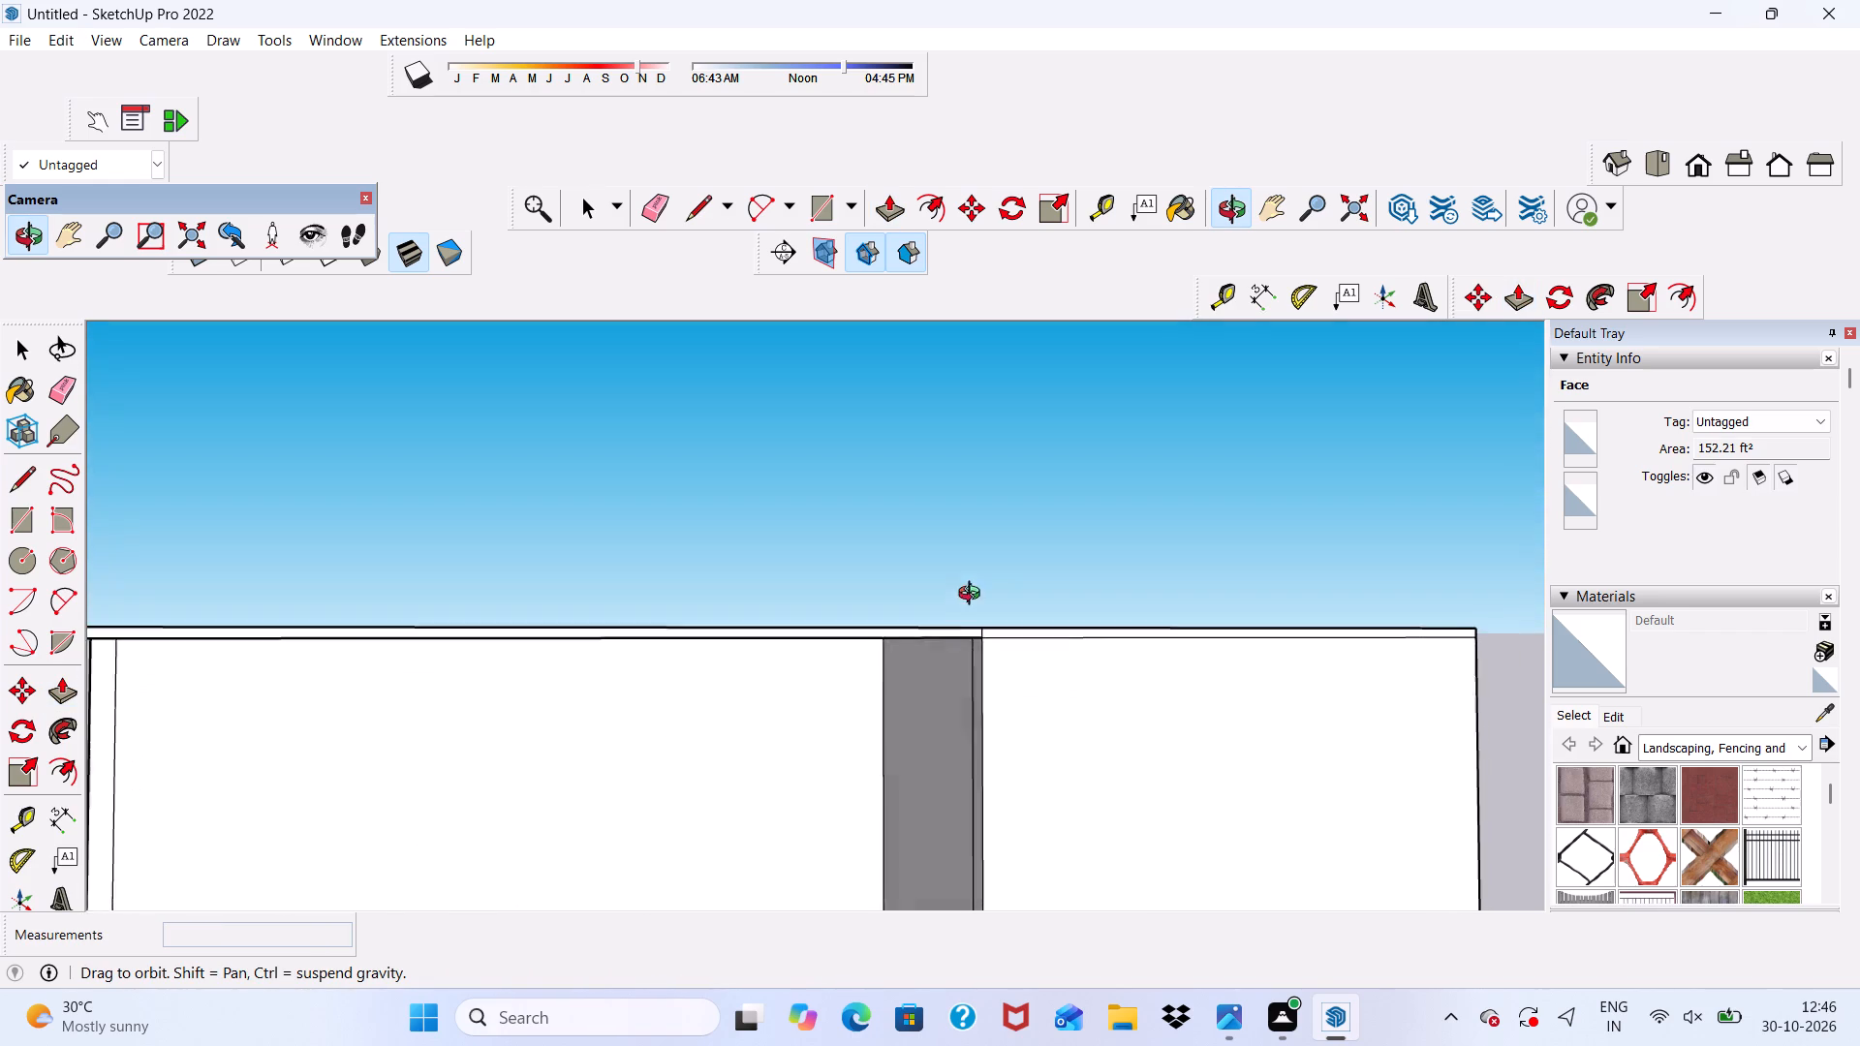
middle_drag(974, 596, 1013, 590)
key(space)
scroll(973, 534, down, 3)
middle_click(927, 941)
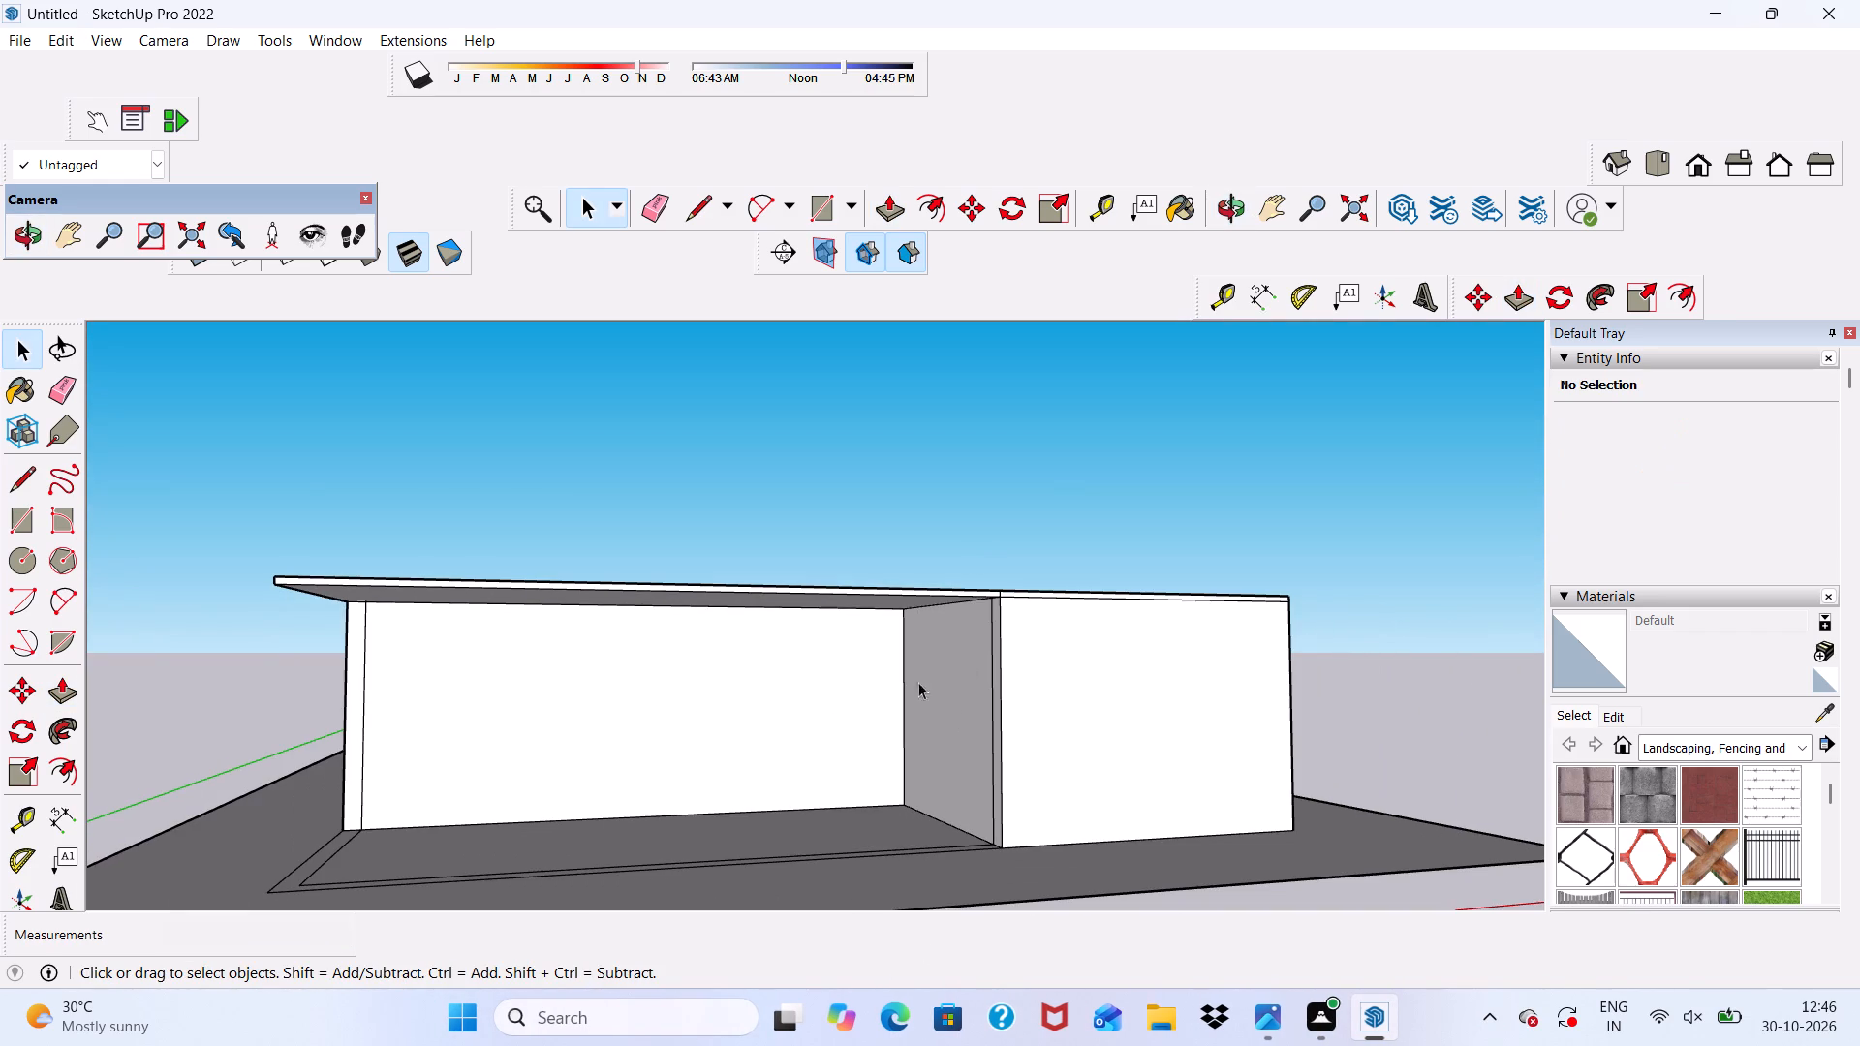
Place a guide 6" from the long seam line on the roof, on the side toward the unwalled corner area.
middle_drag(965, 568, 963, 766)
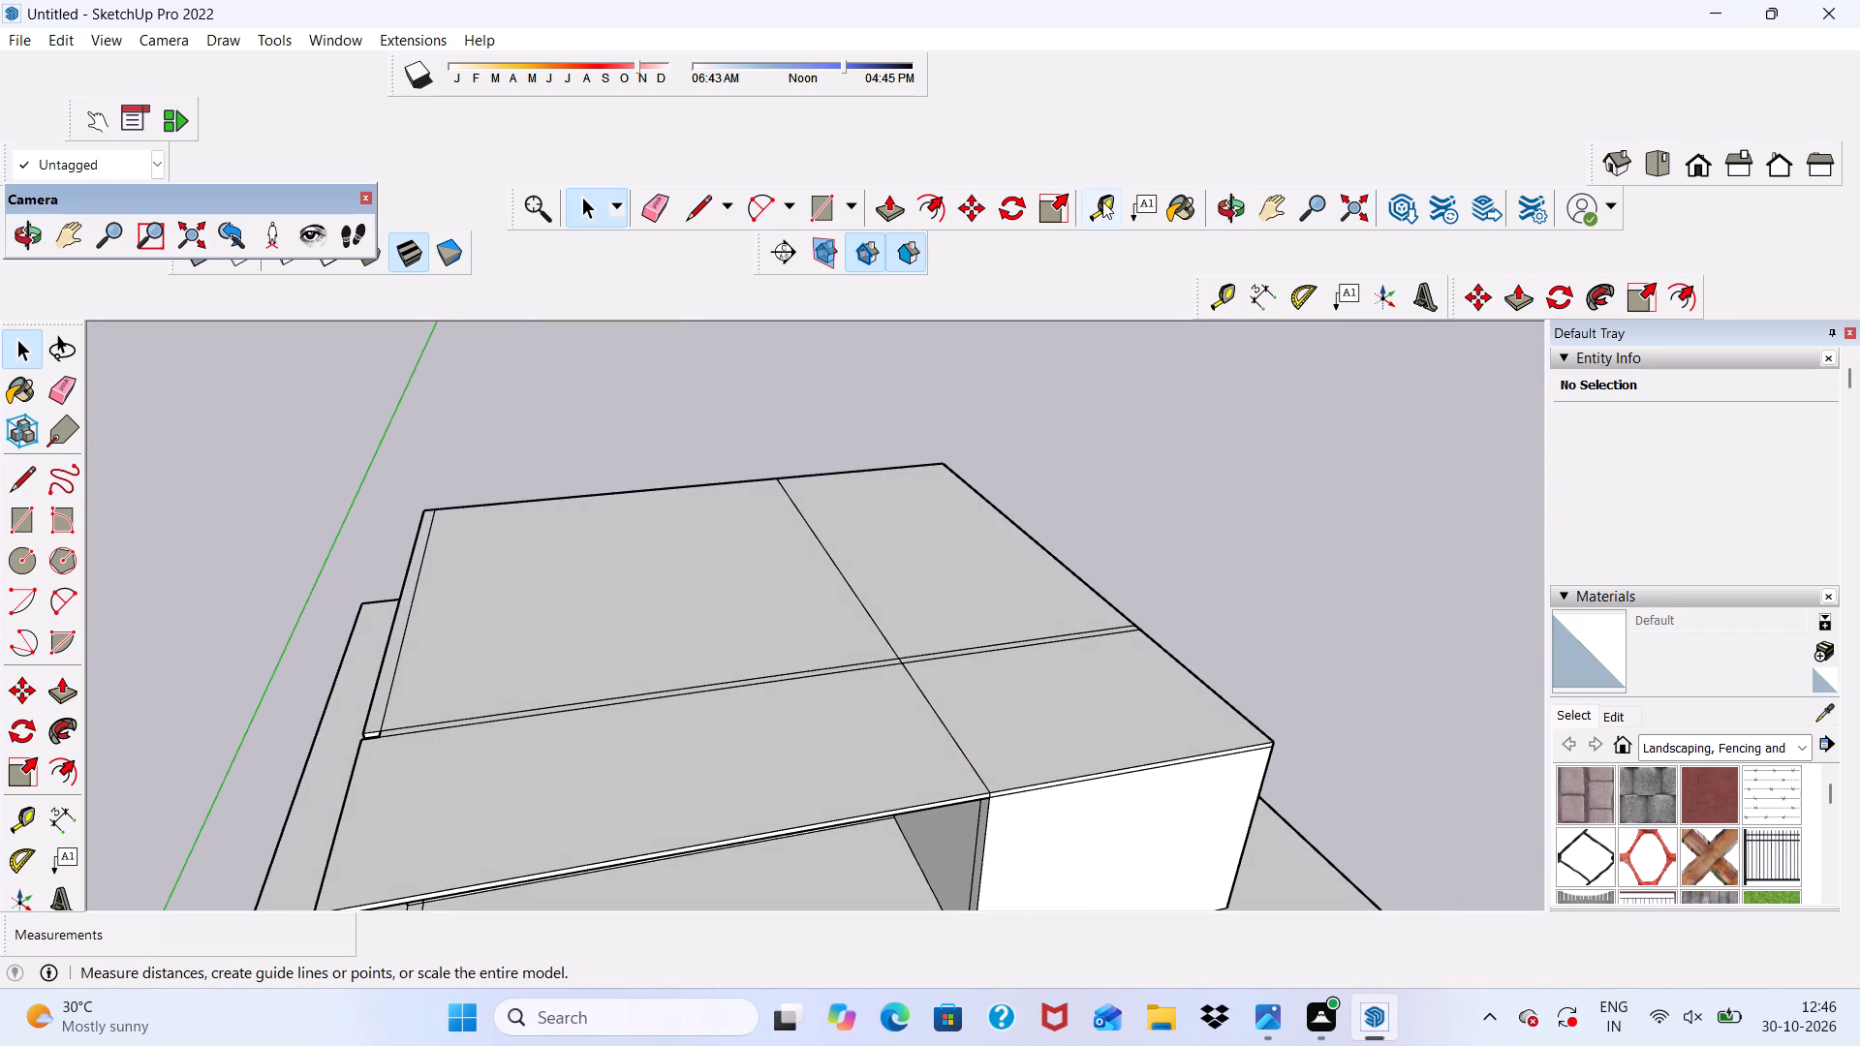
click(1102, 201)
scroll(976, 852, up, 4)
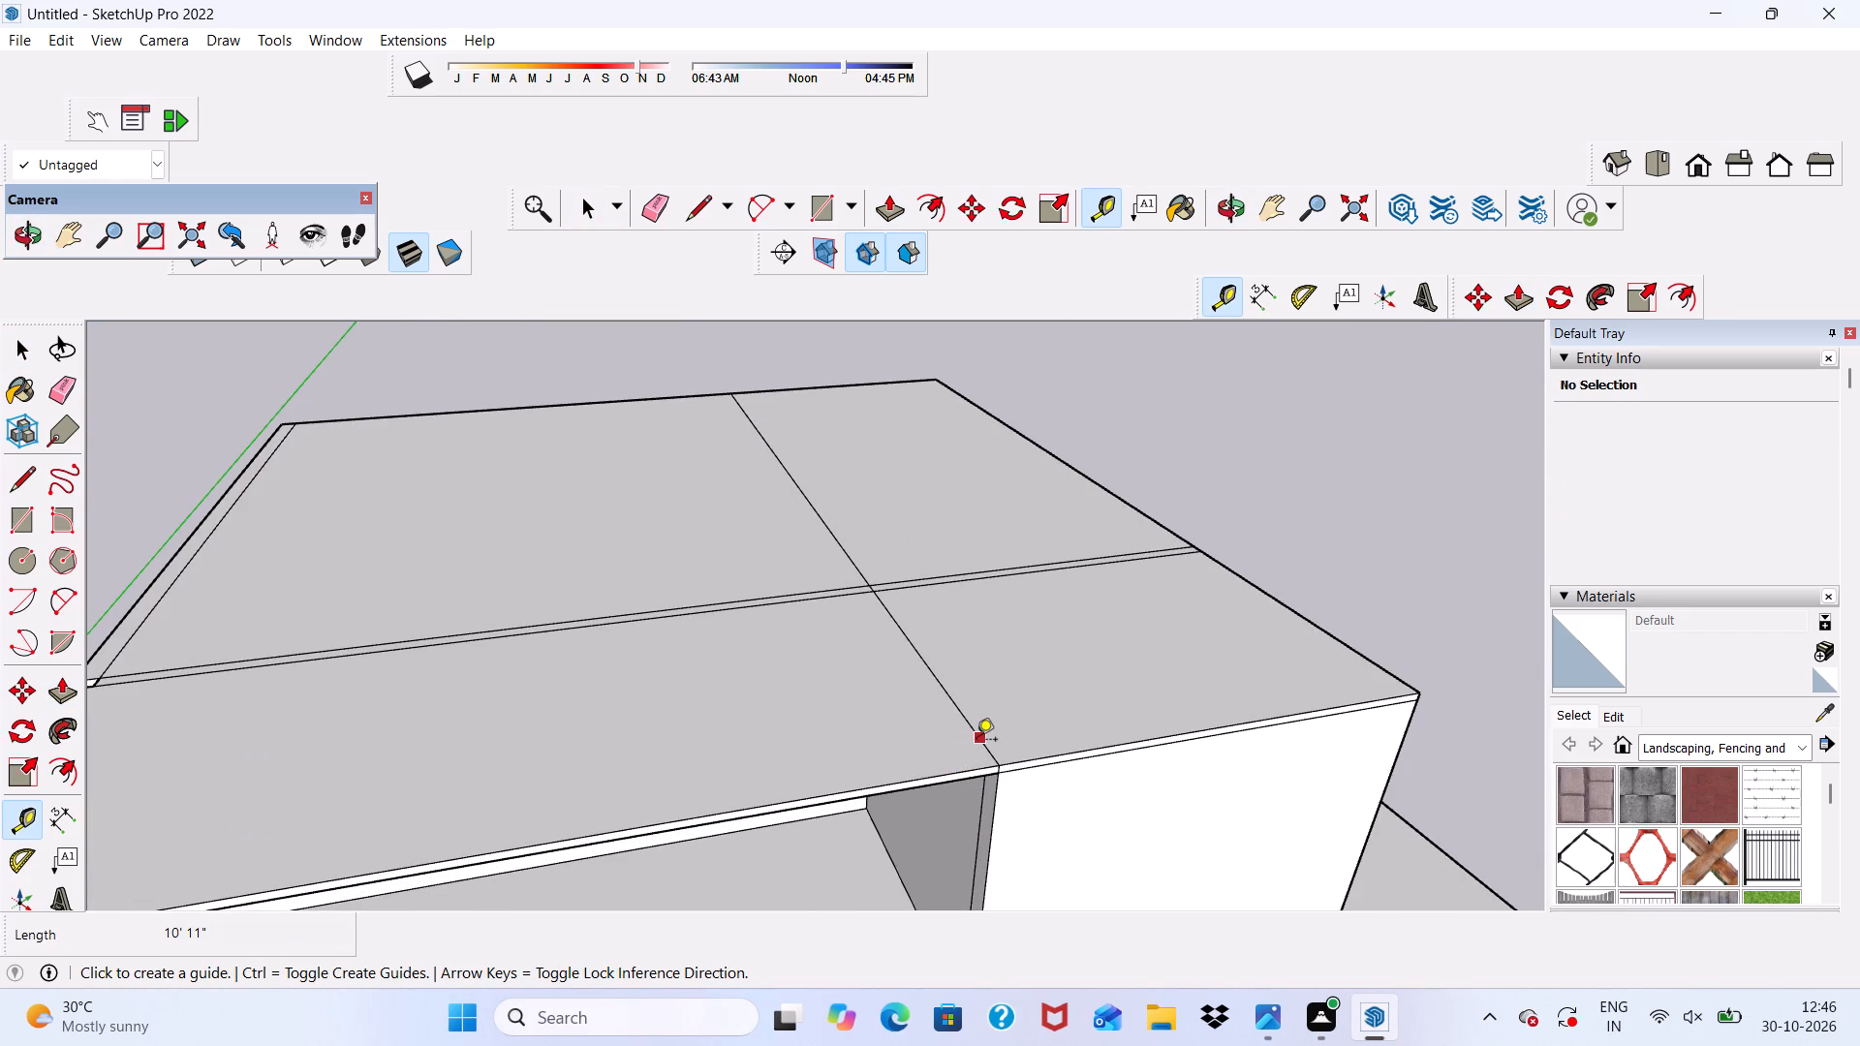
click(981, 737)
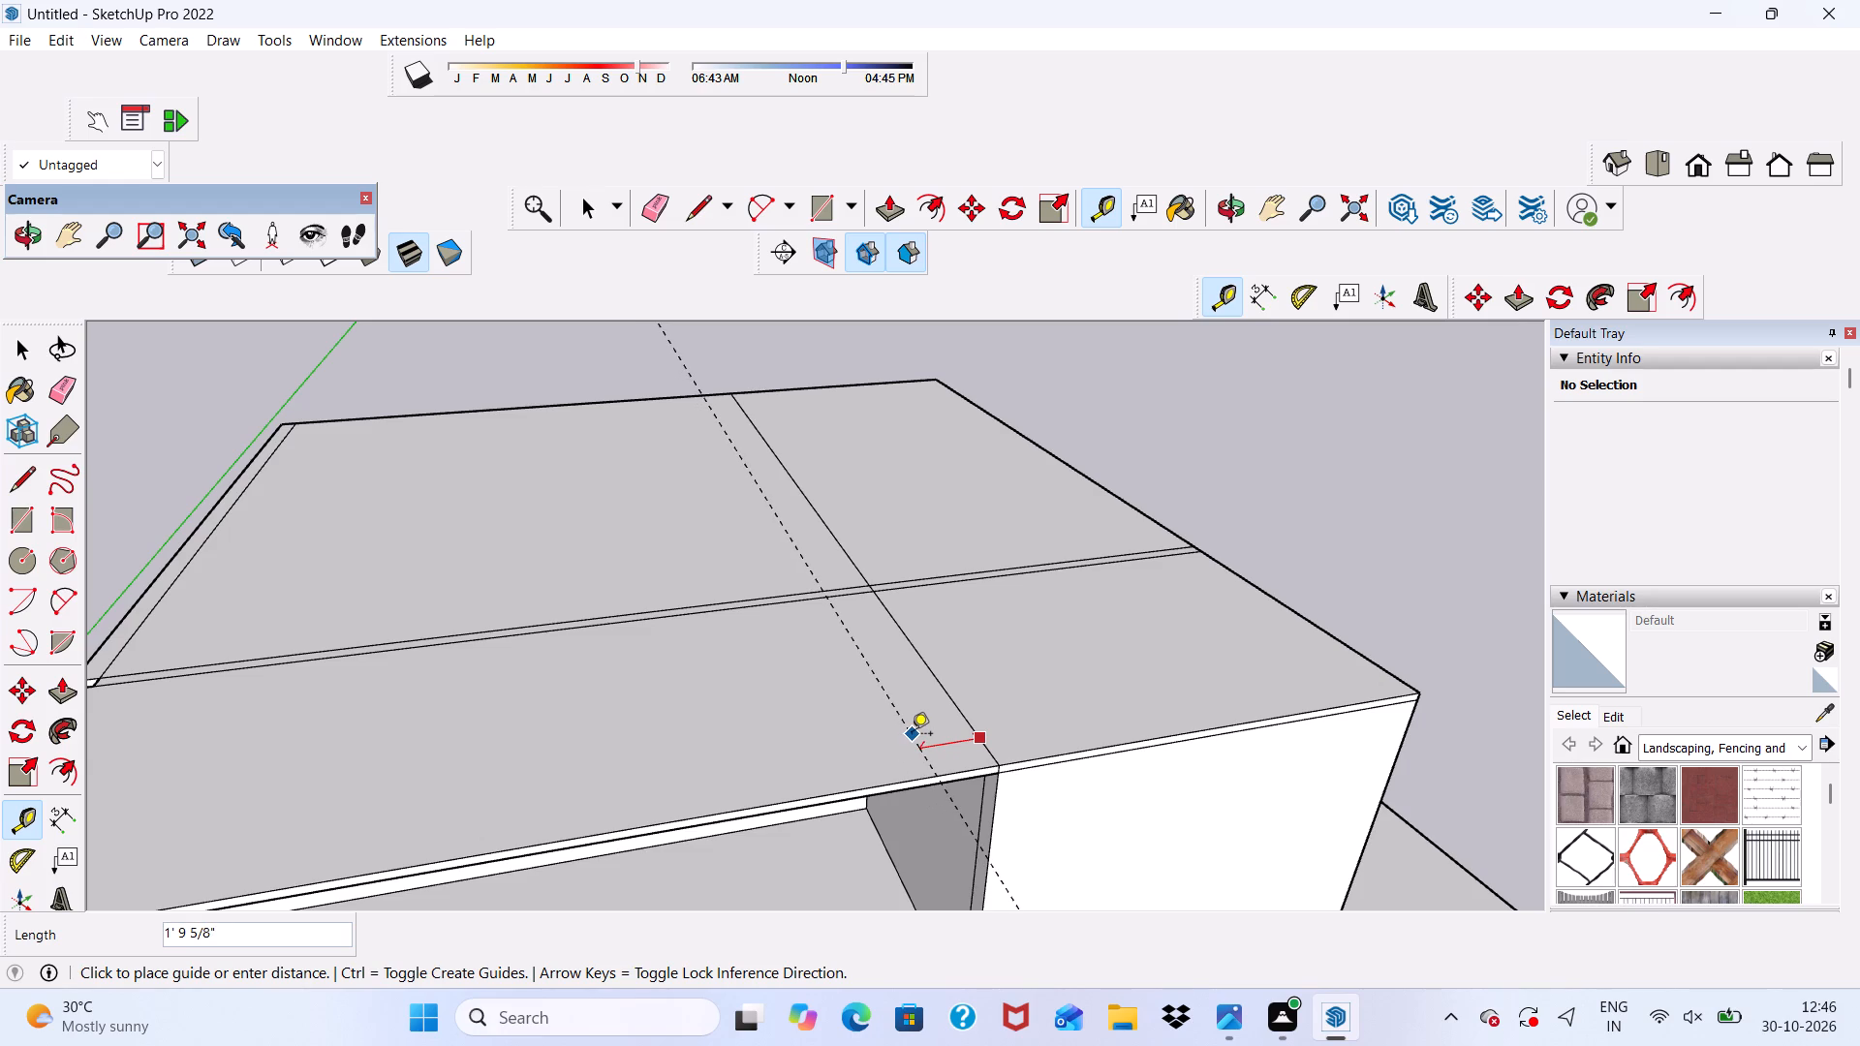
key(6)
key(shift+quotedbl)
key(Return)
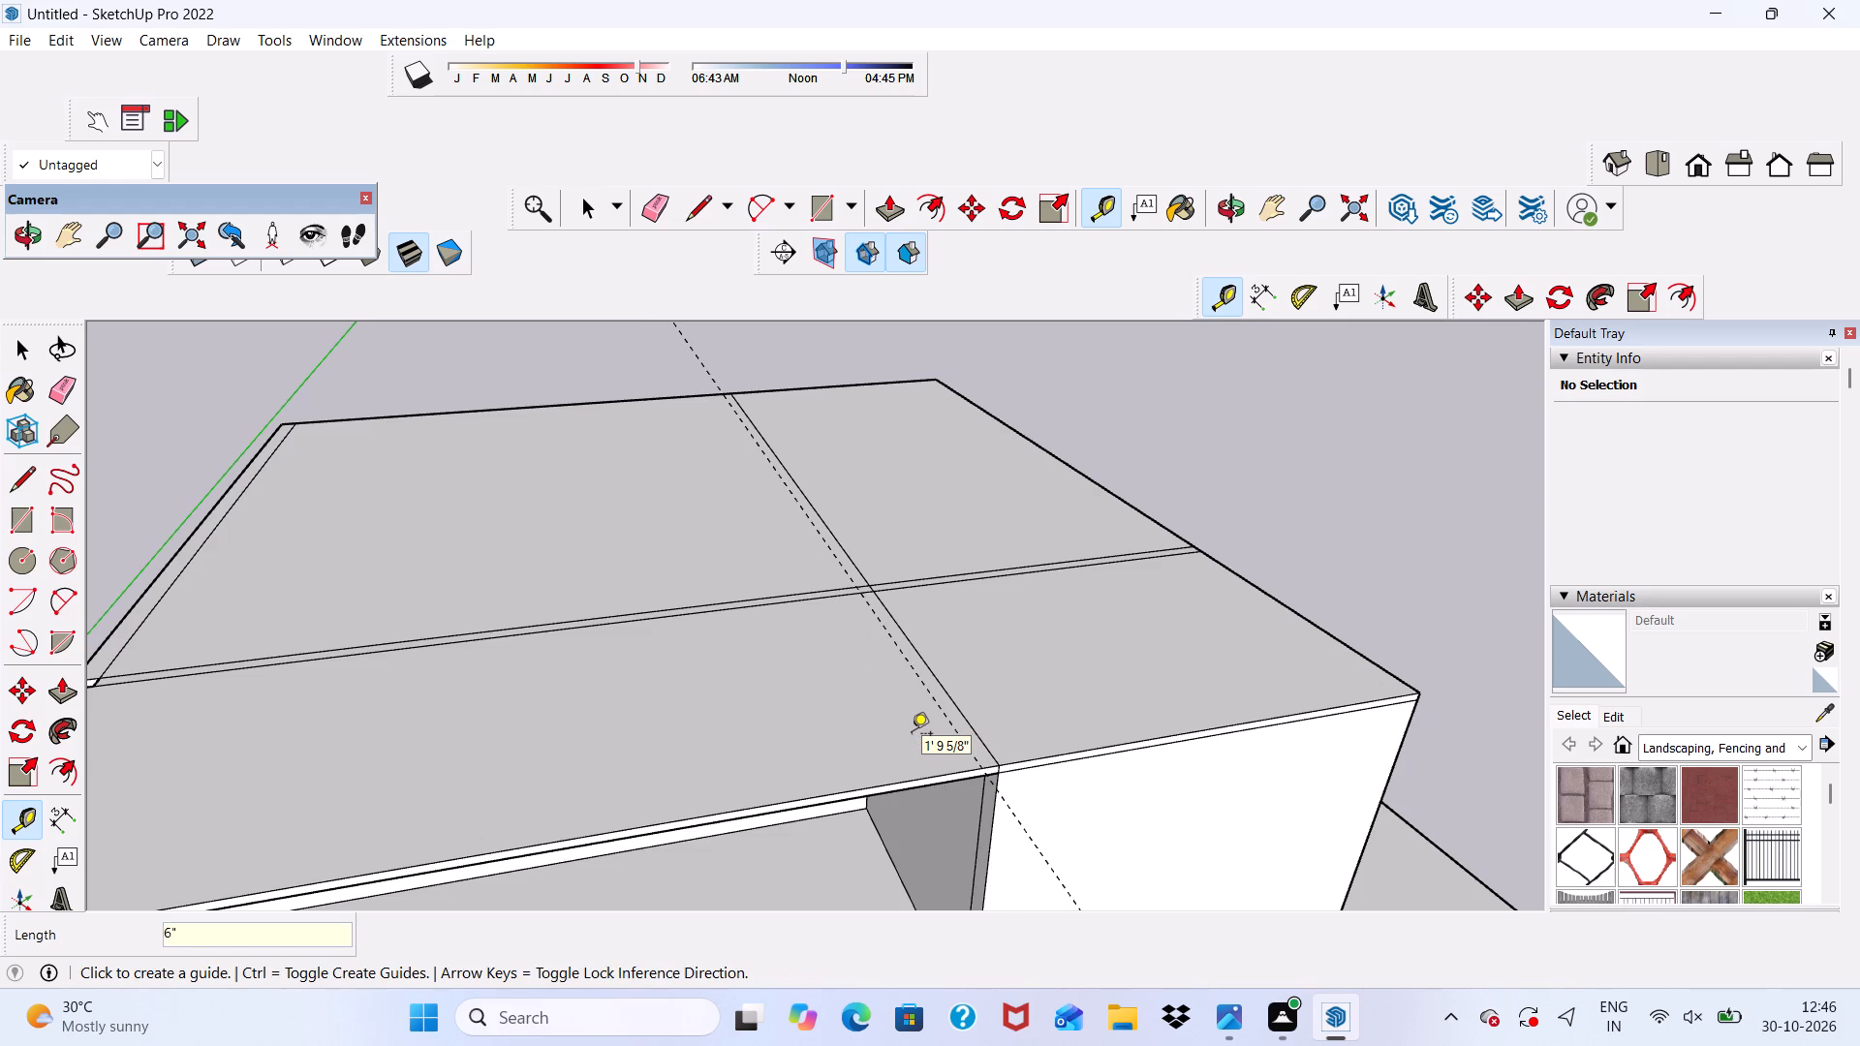
key(space)
Draw a 40' line along the guide across the roof from one outer edge to the opposite one.
click(682, 201)
scroll(924, 756, down, 1)
middle_drag(929, 791, 458, 824)
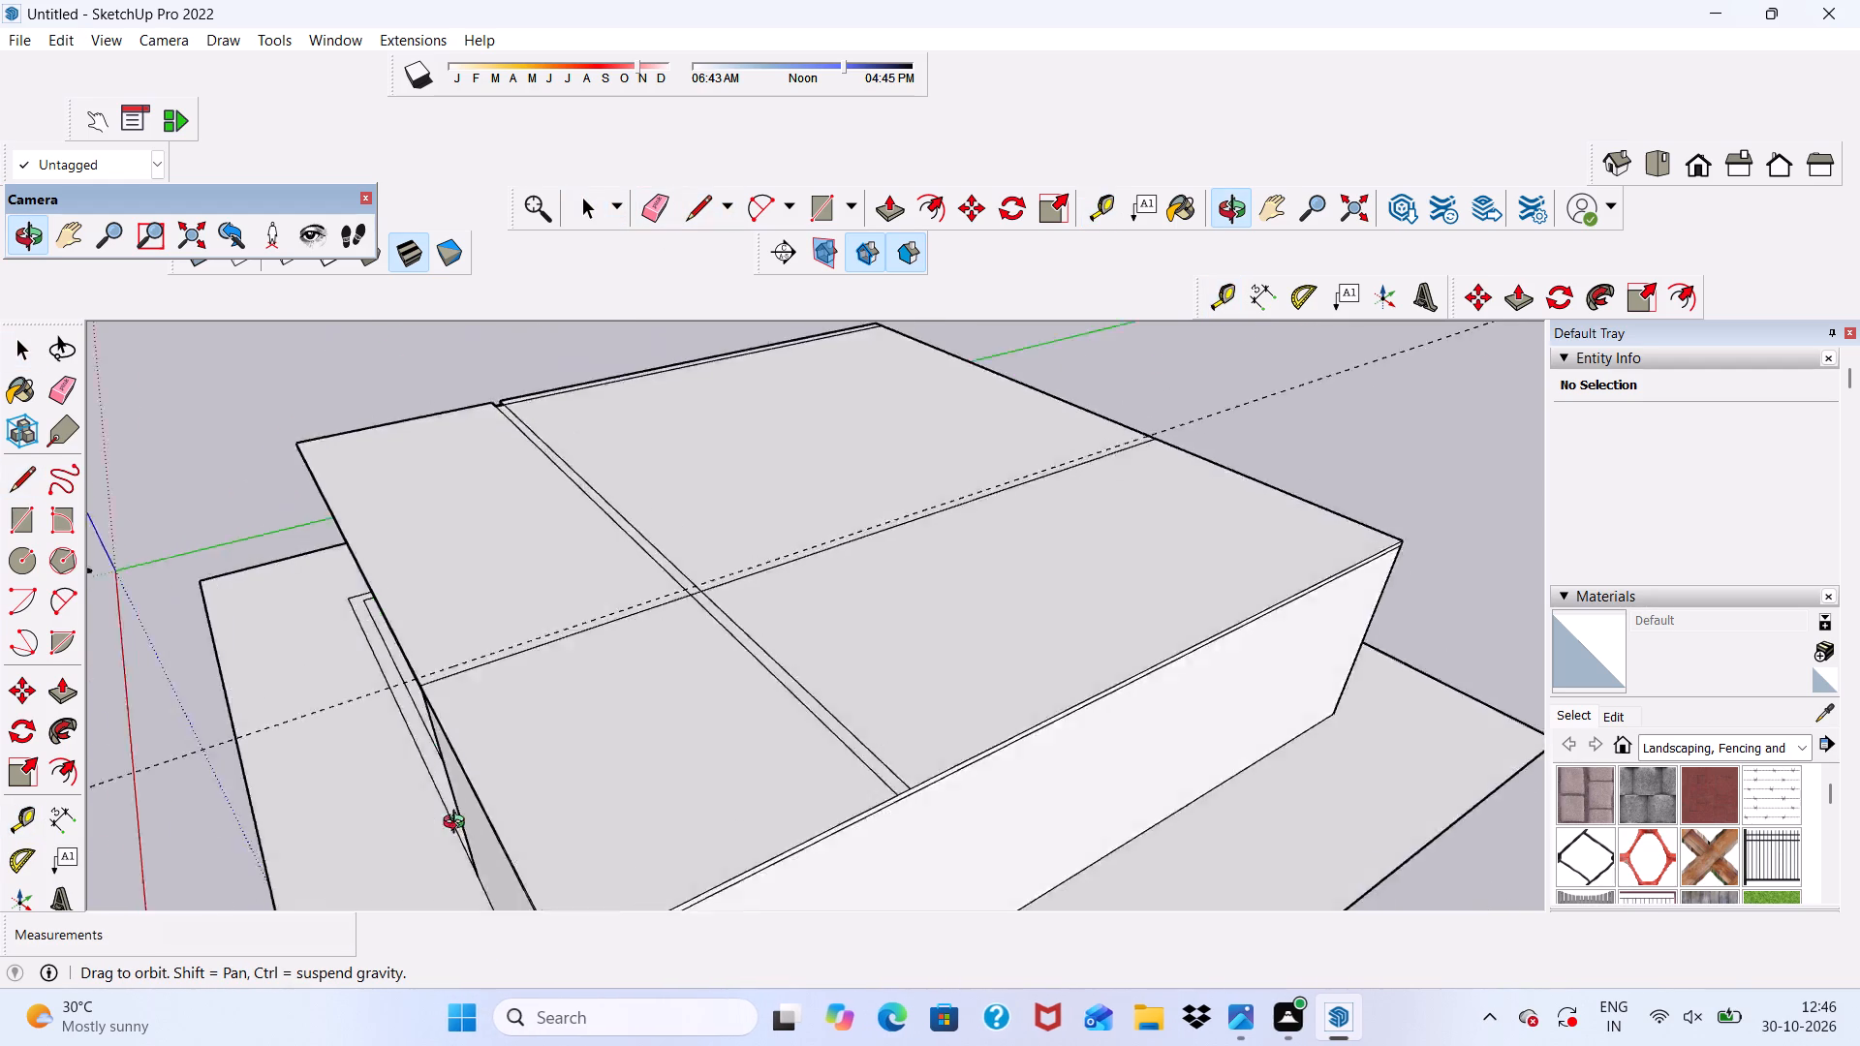
middle_drag(458, 824, 814, 899)
scroll(818, 897, up, 3)
scroll(772, 558, down, 4)
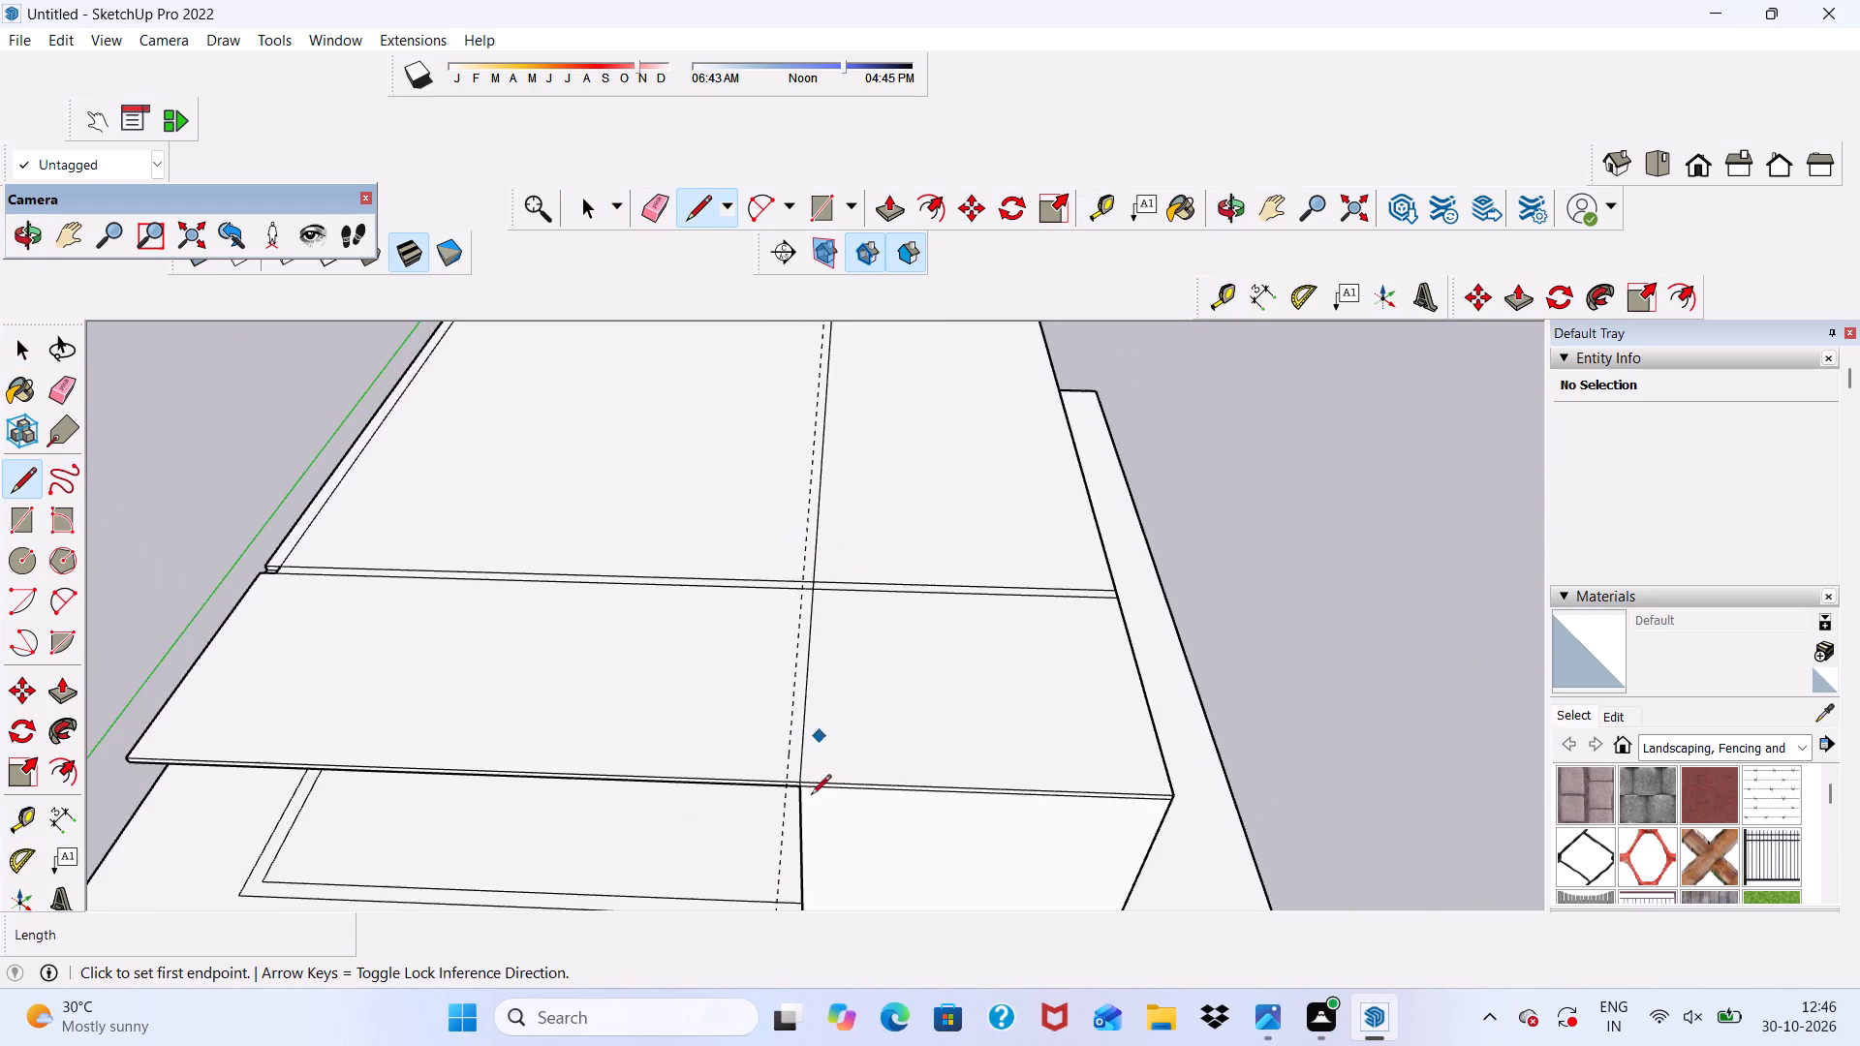
scroll(801, 830, up, 6)
scroll(774, 730, up, 2)
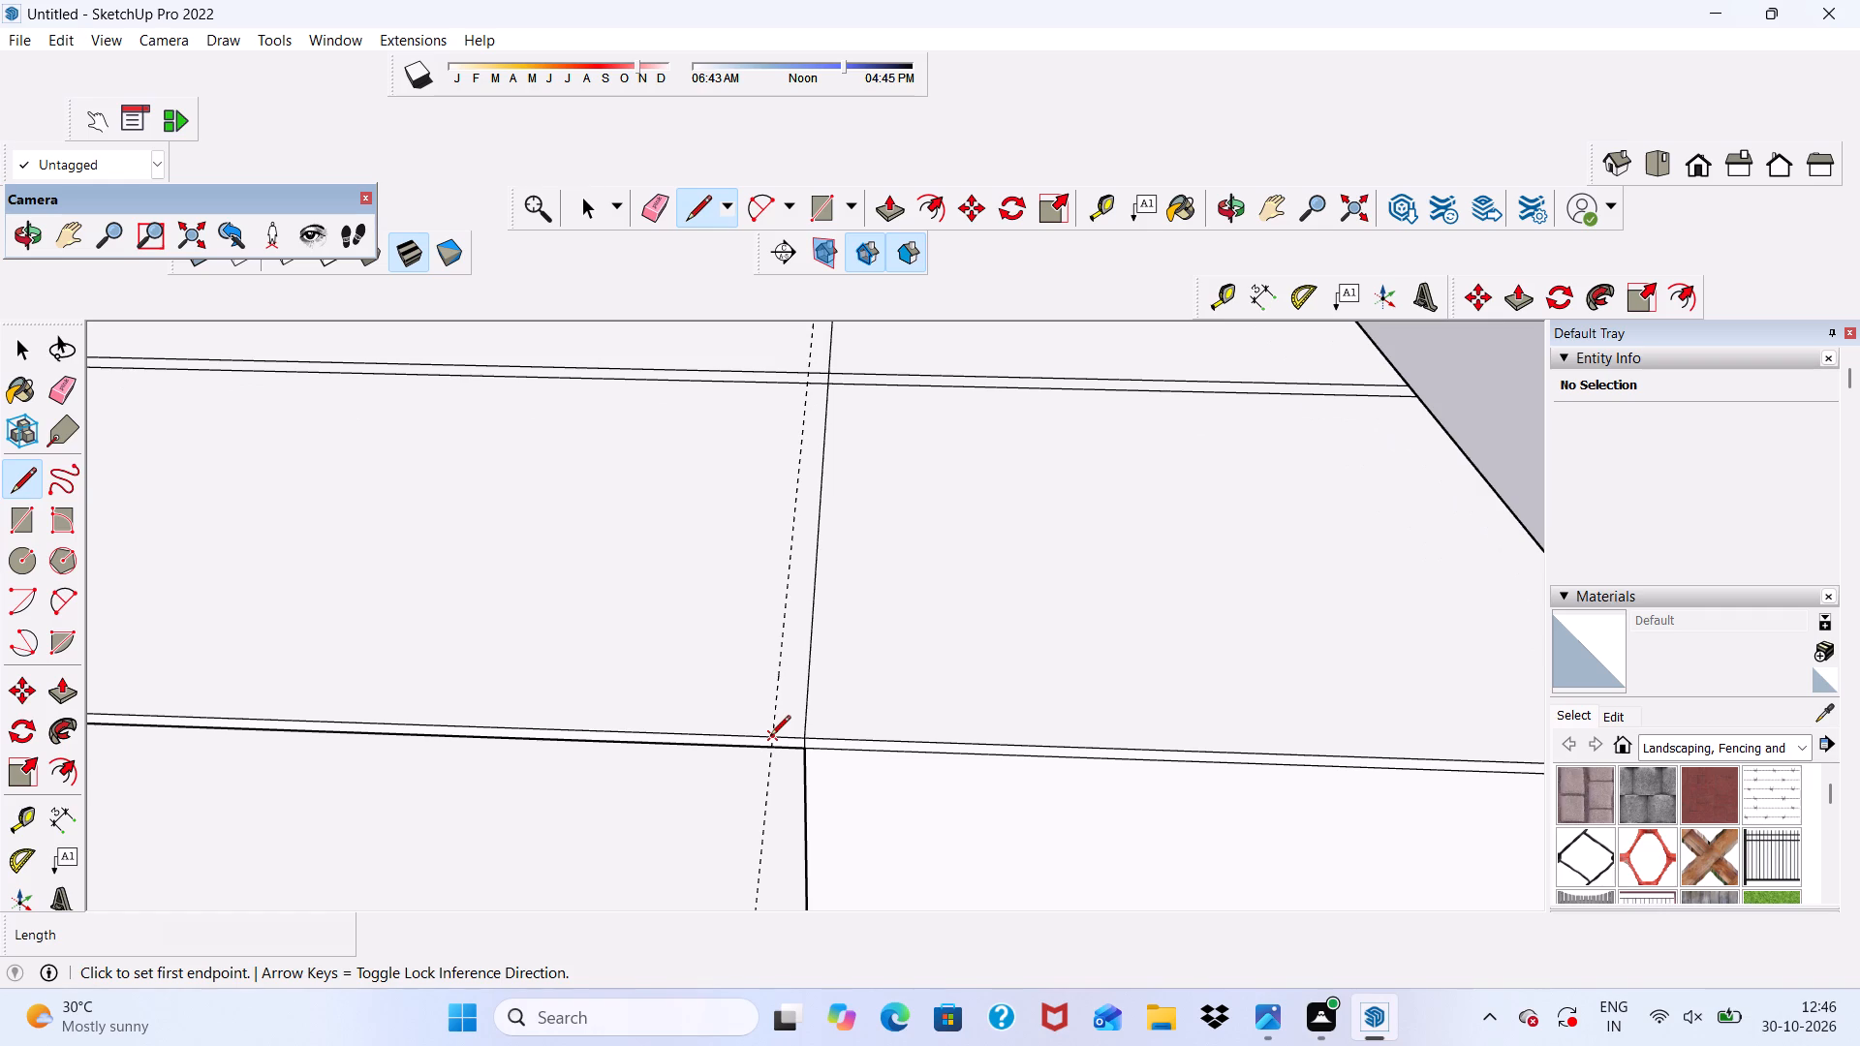
click(770, 737)
scroll(790, 611, down, 13)
scroll(839, 358, up, 6)
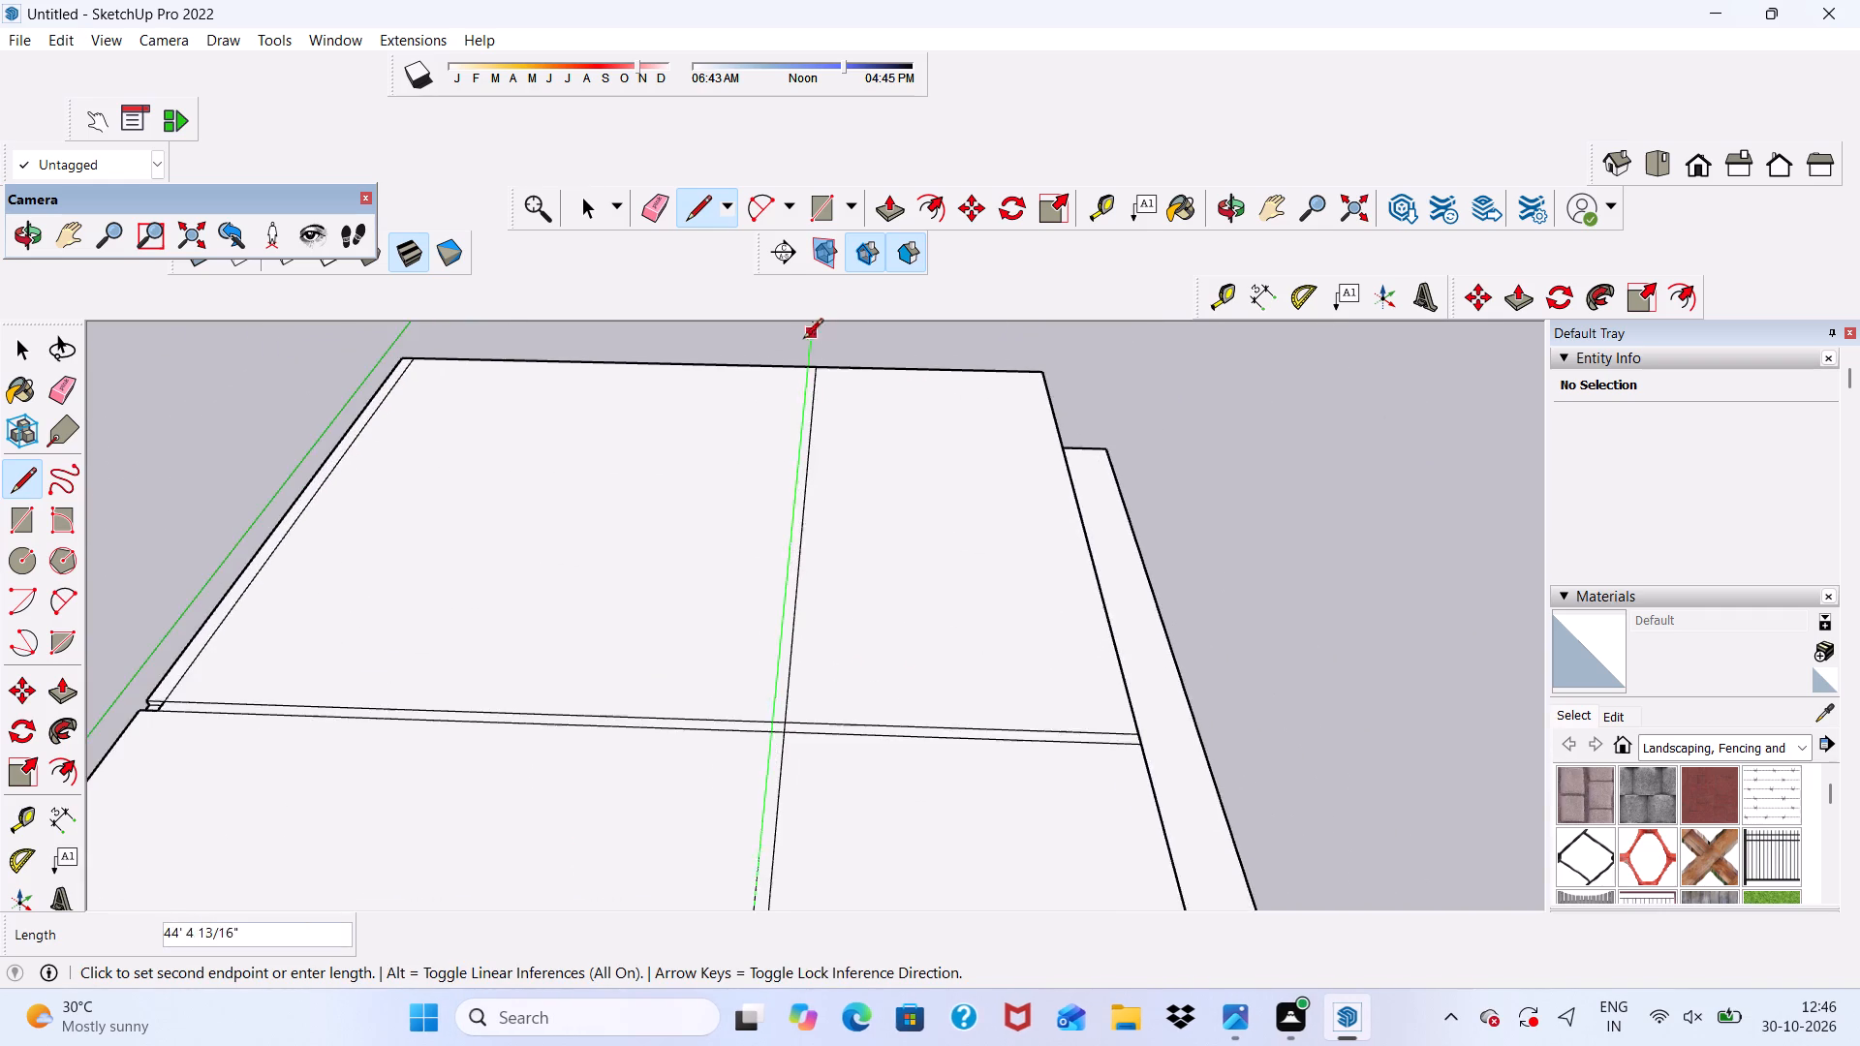
scroll(803, 340, up, 15)
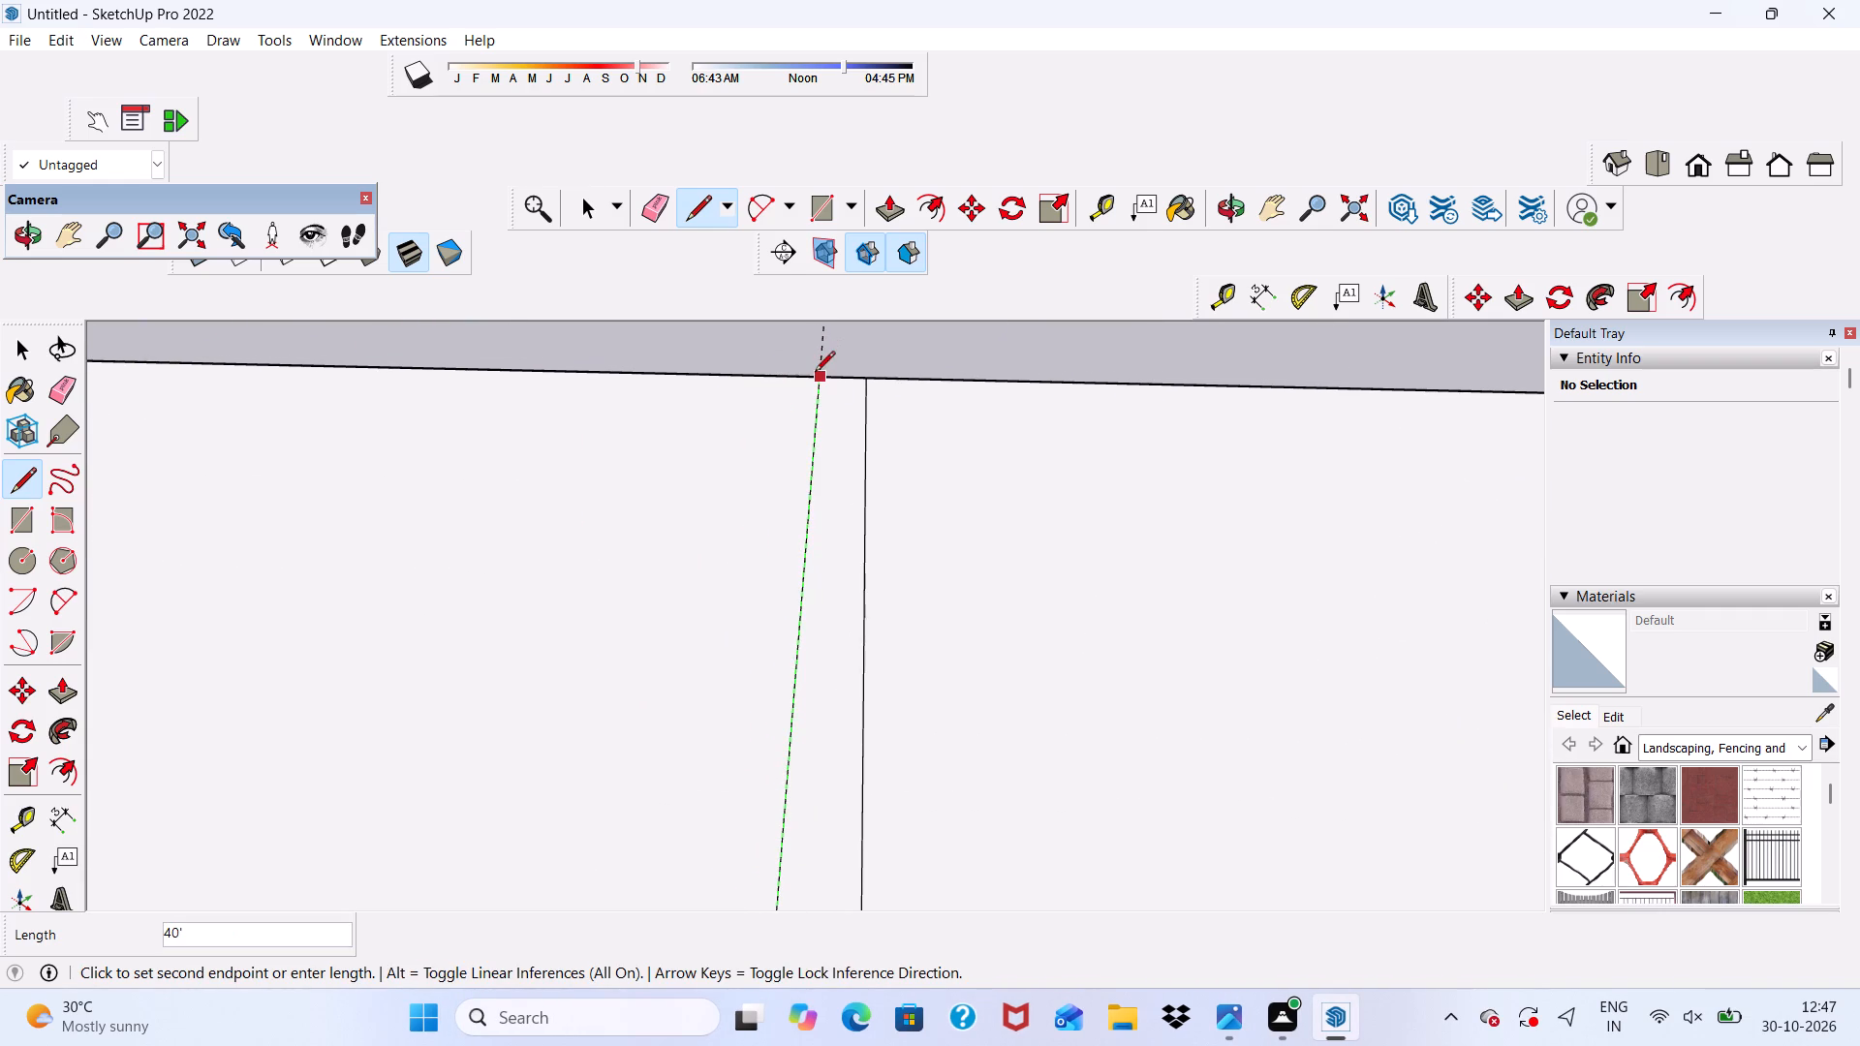
click(815, 377)
Erase the guide beside the roof's long seam line.
click(659, 208)
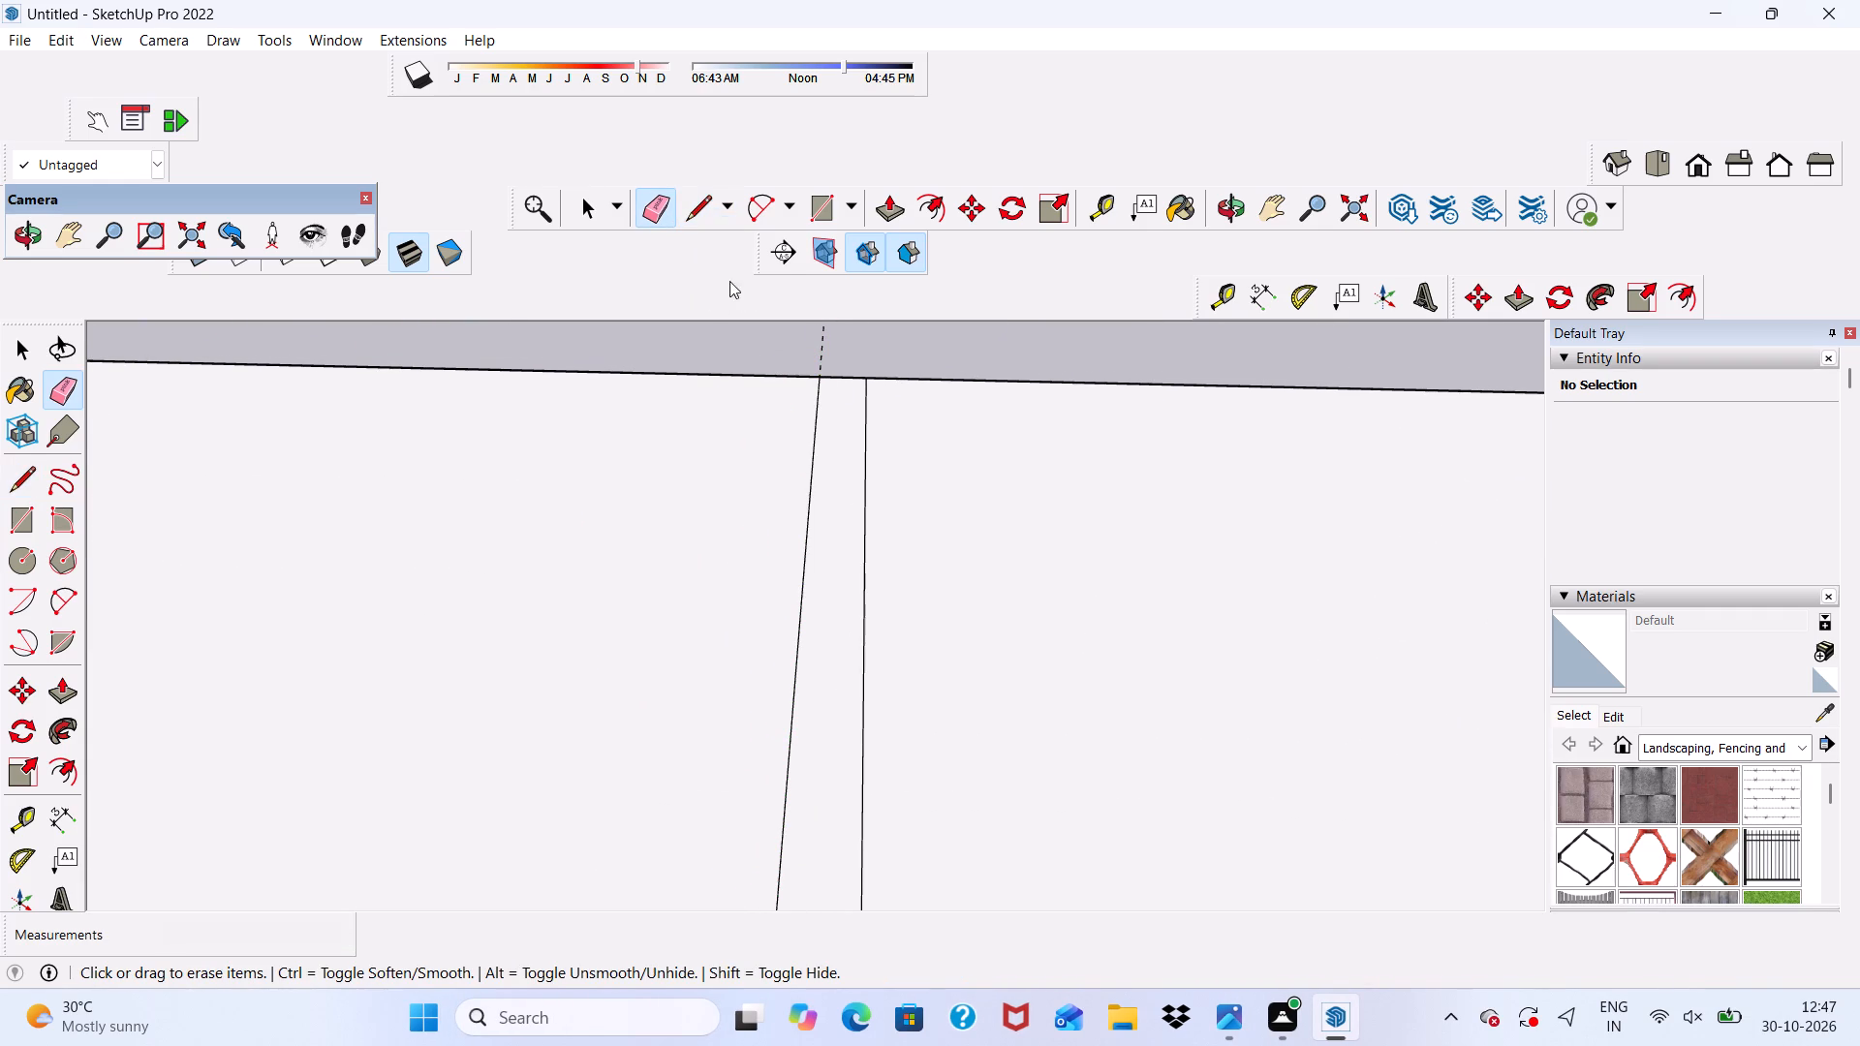
drag(816, 324, 840, 339)
scroll(808, 346, down, 18)
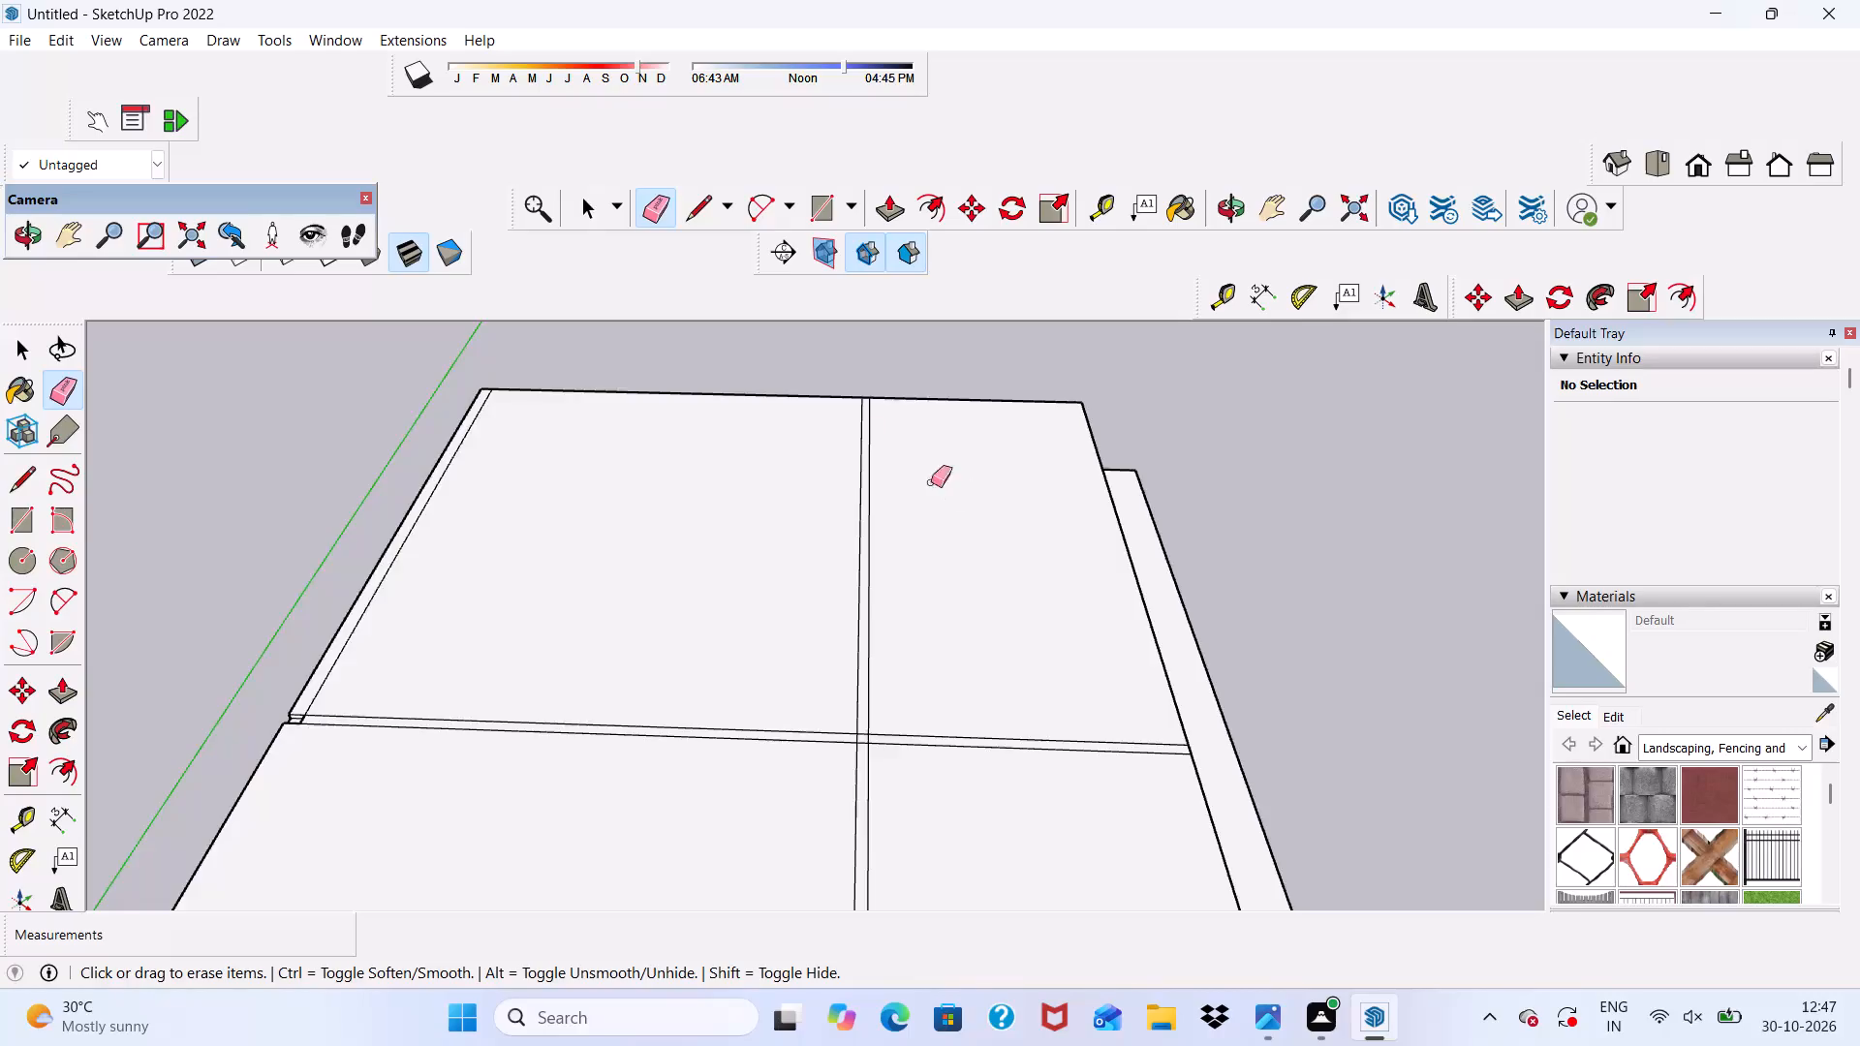
scroll(931, 482, down, 6)
middle_drag(896, 687, 790, 821)
key(space)
Push/Pull the small notch face at the roof's side edge 6" to fill the gap where the crosswise partition strip ends.
scroll(564, 547, up, 15)
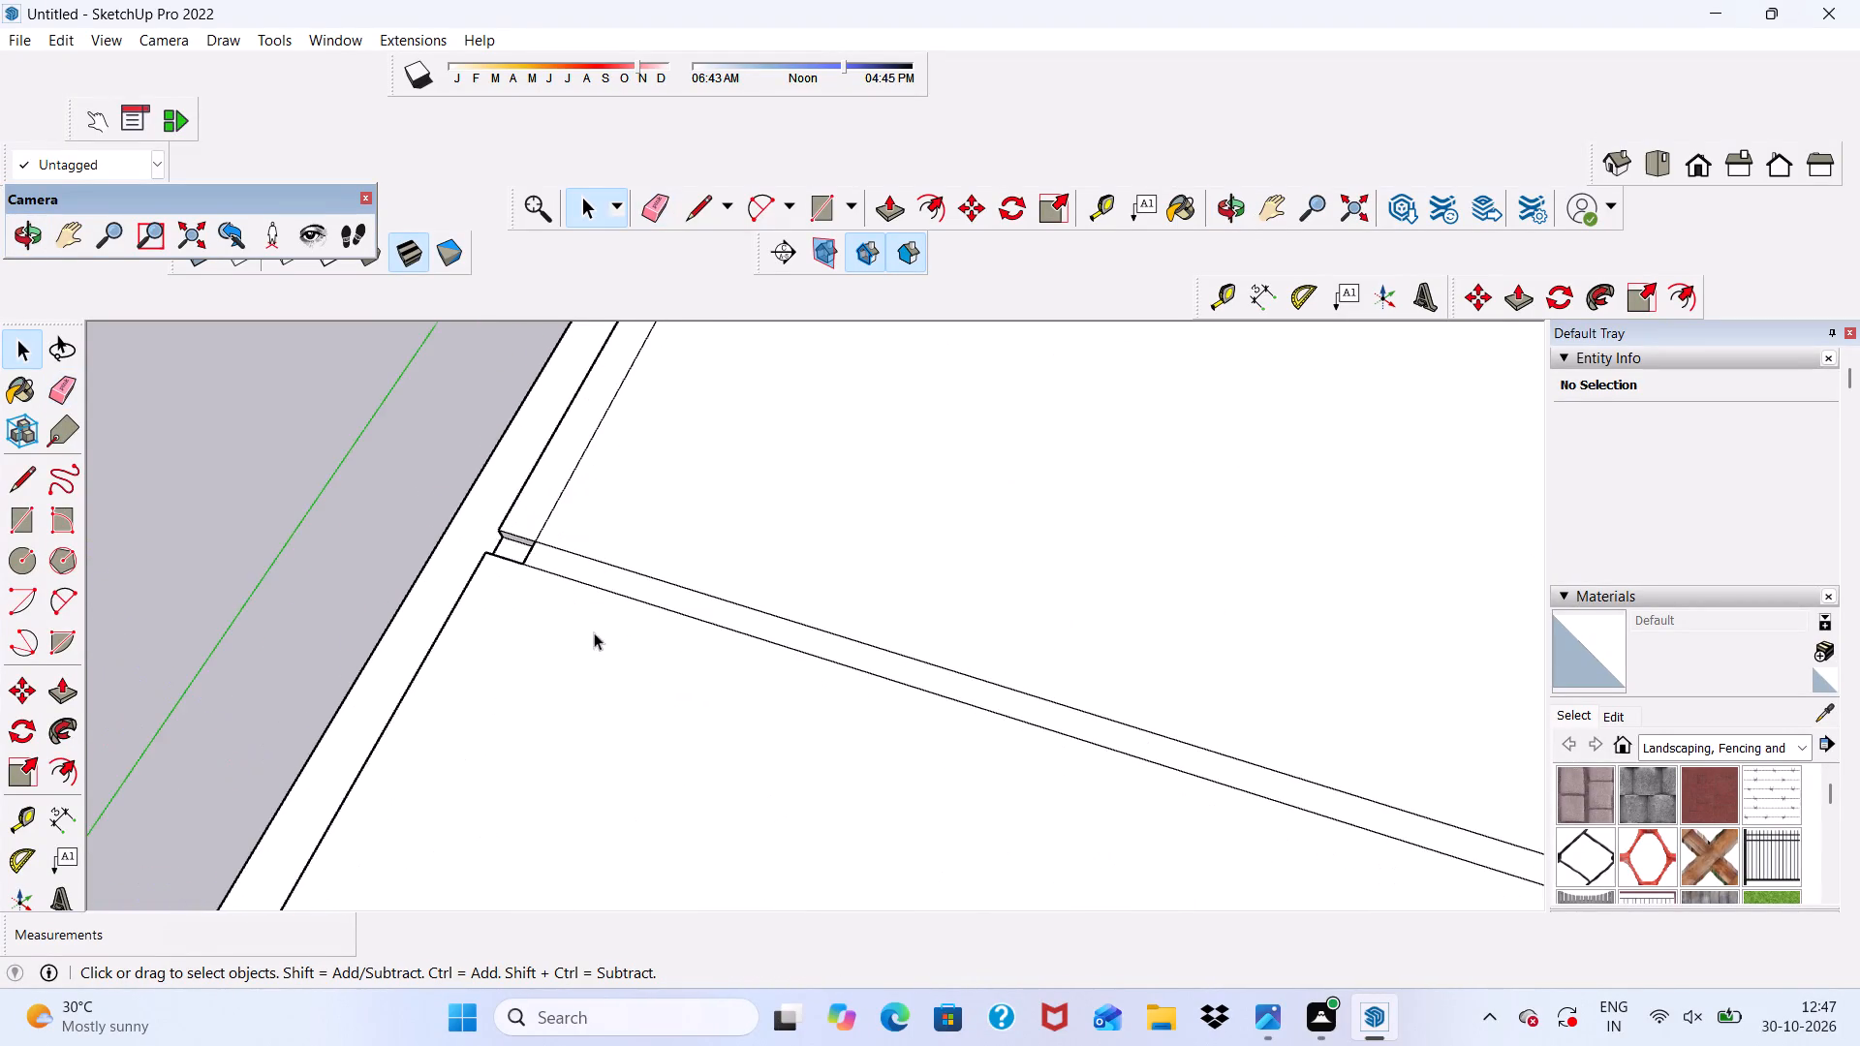
scroll(594, 632, up, 1)
middle_drag(588, 608, 909, 532)
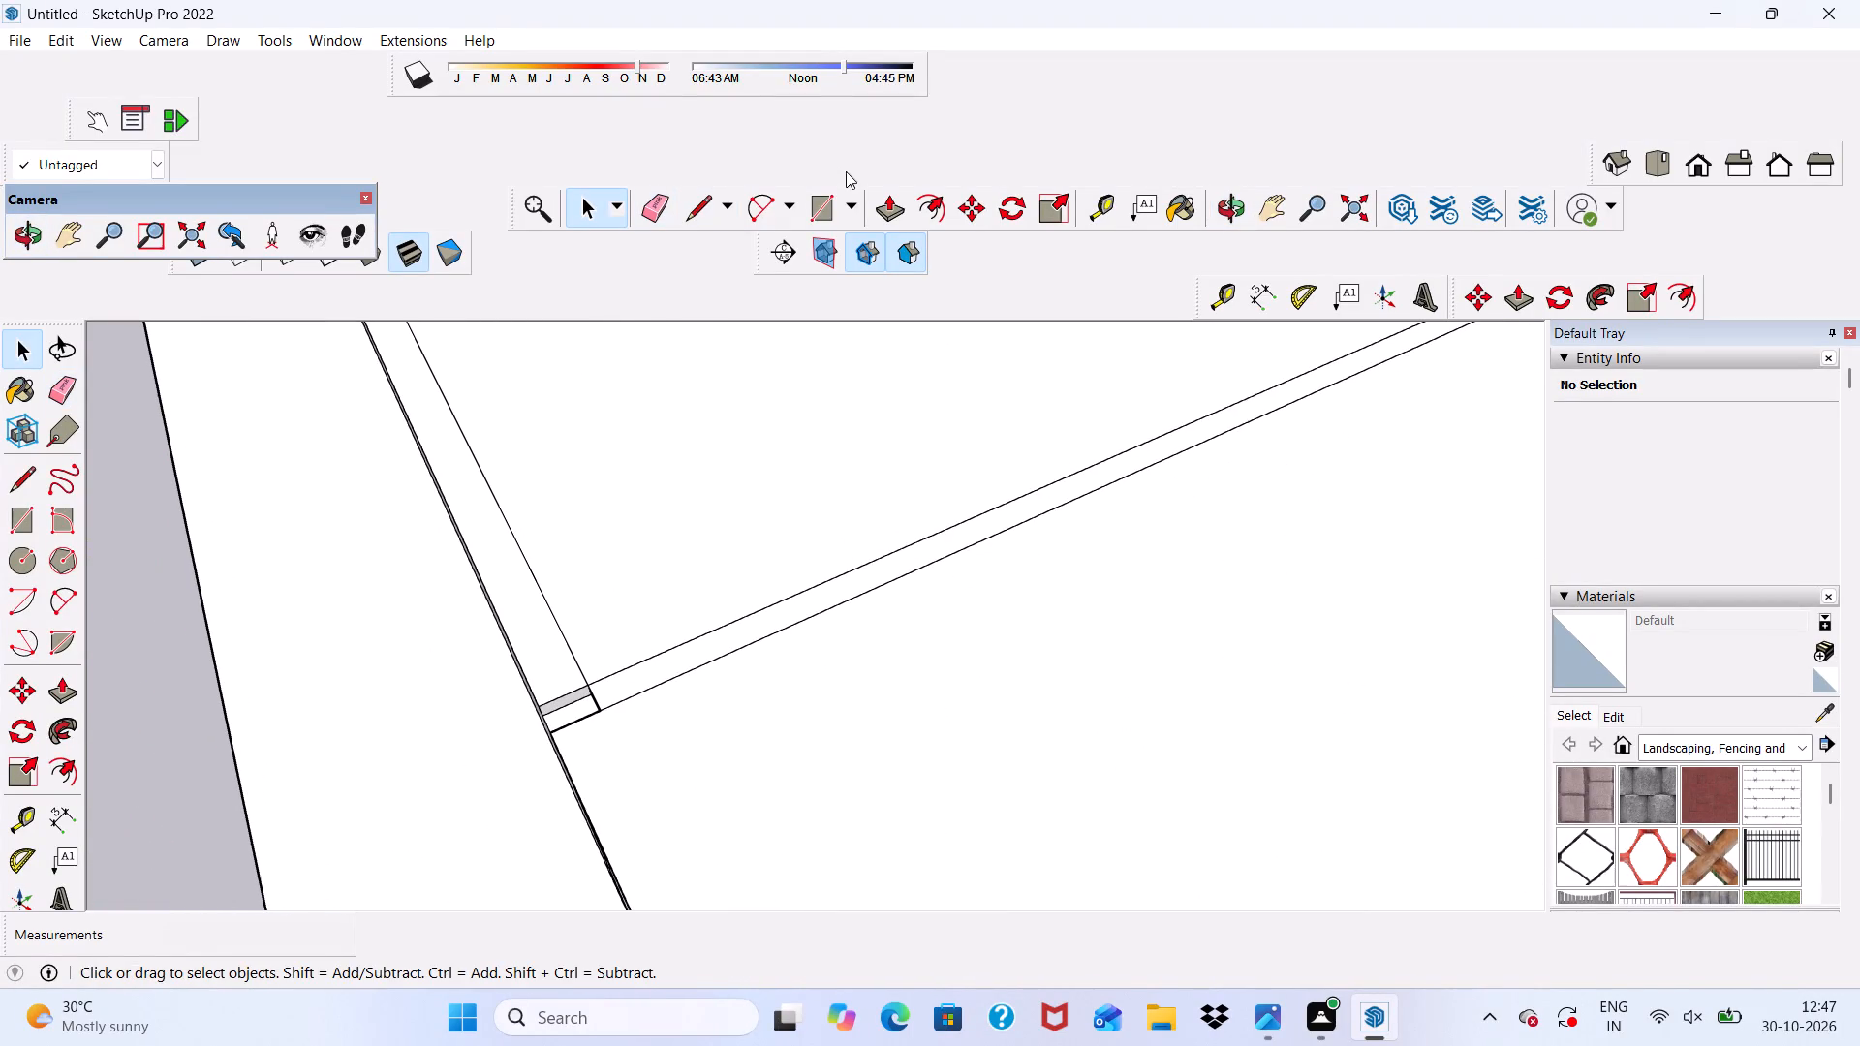
click(902, 209)
scroll(571, 841, up, 8)
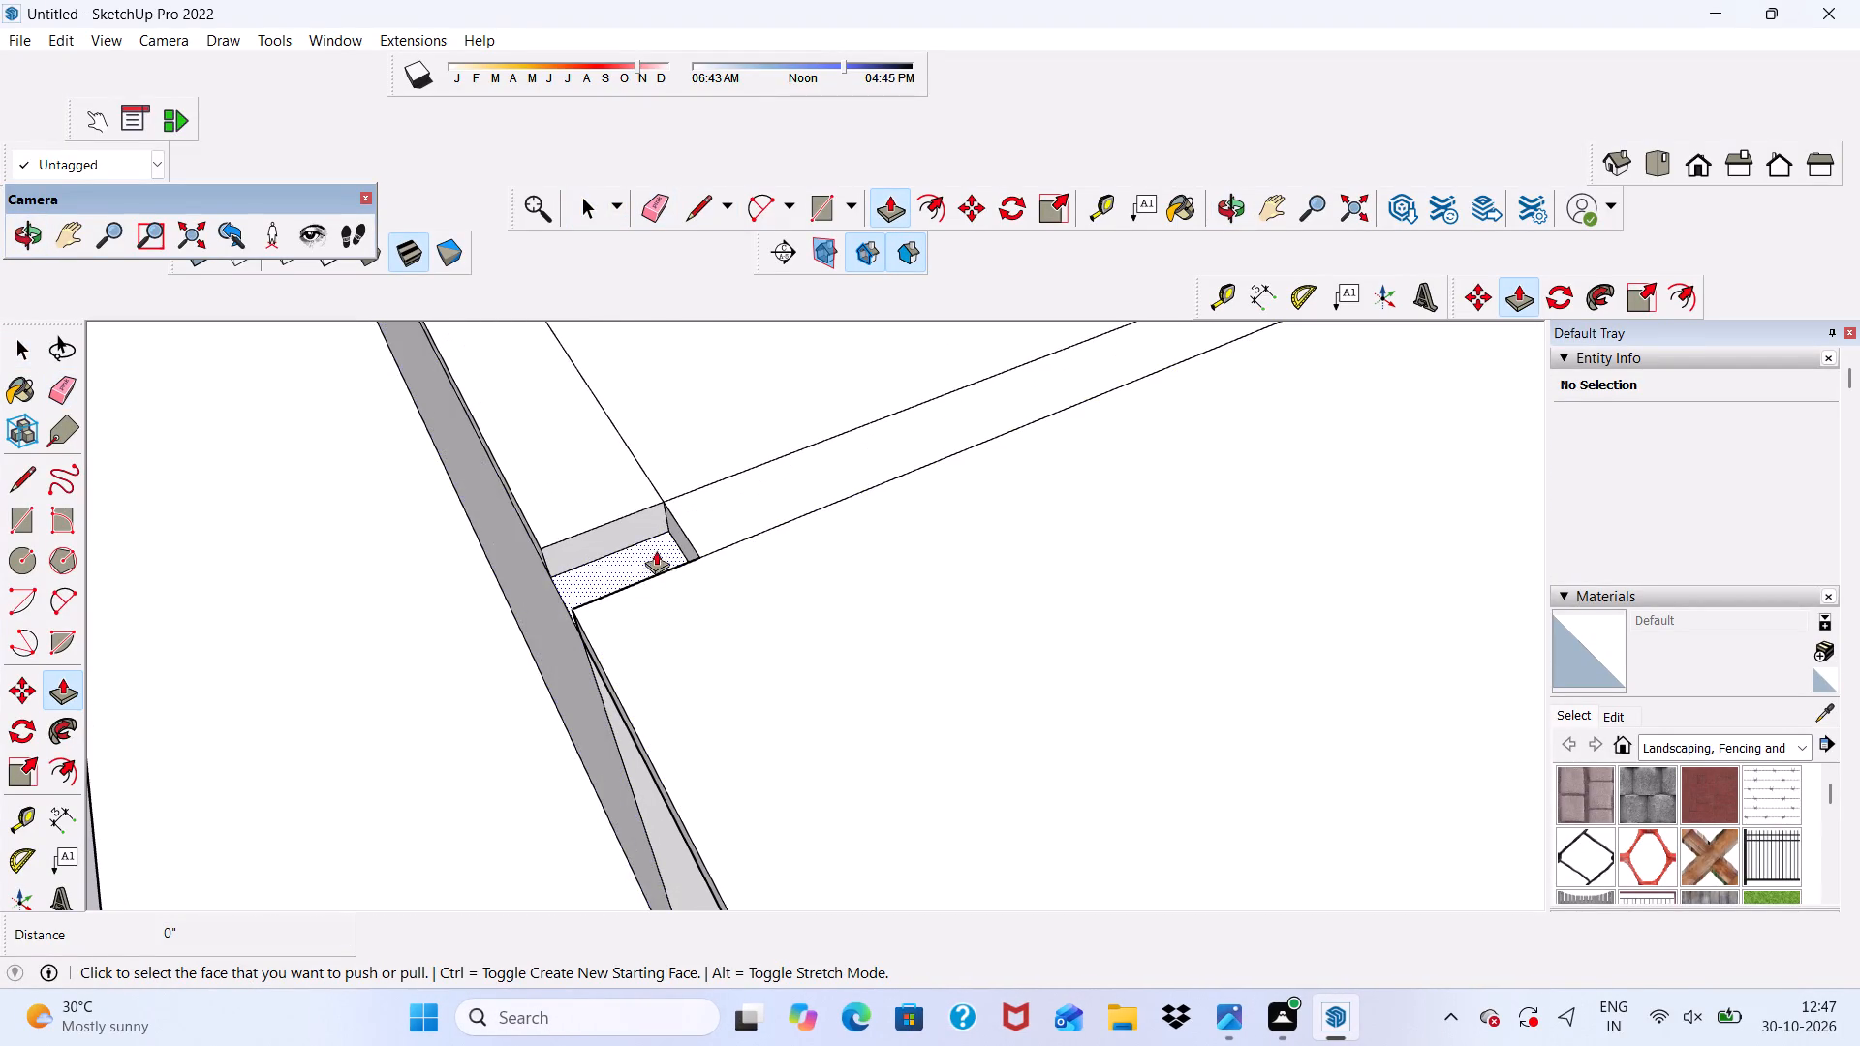
click(604, 548)
click(593, 631)
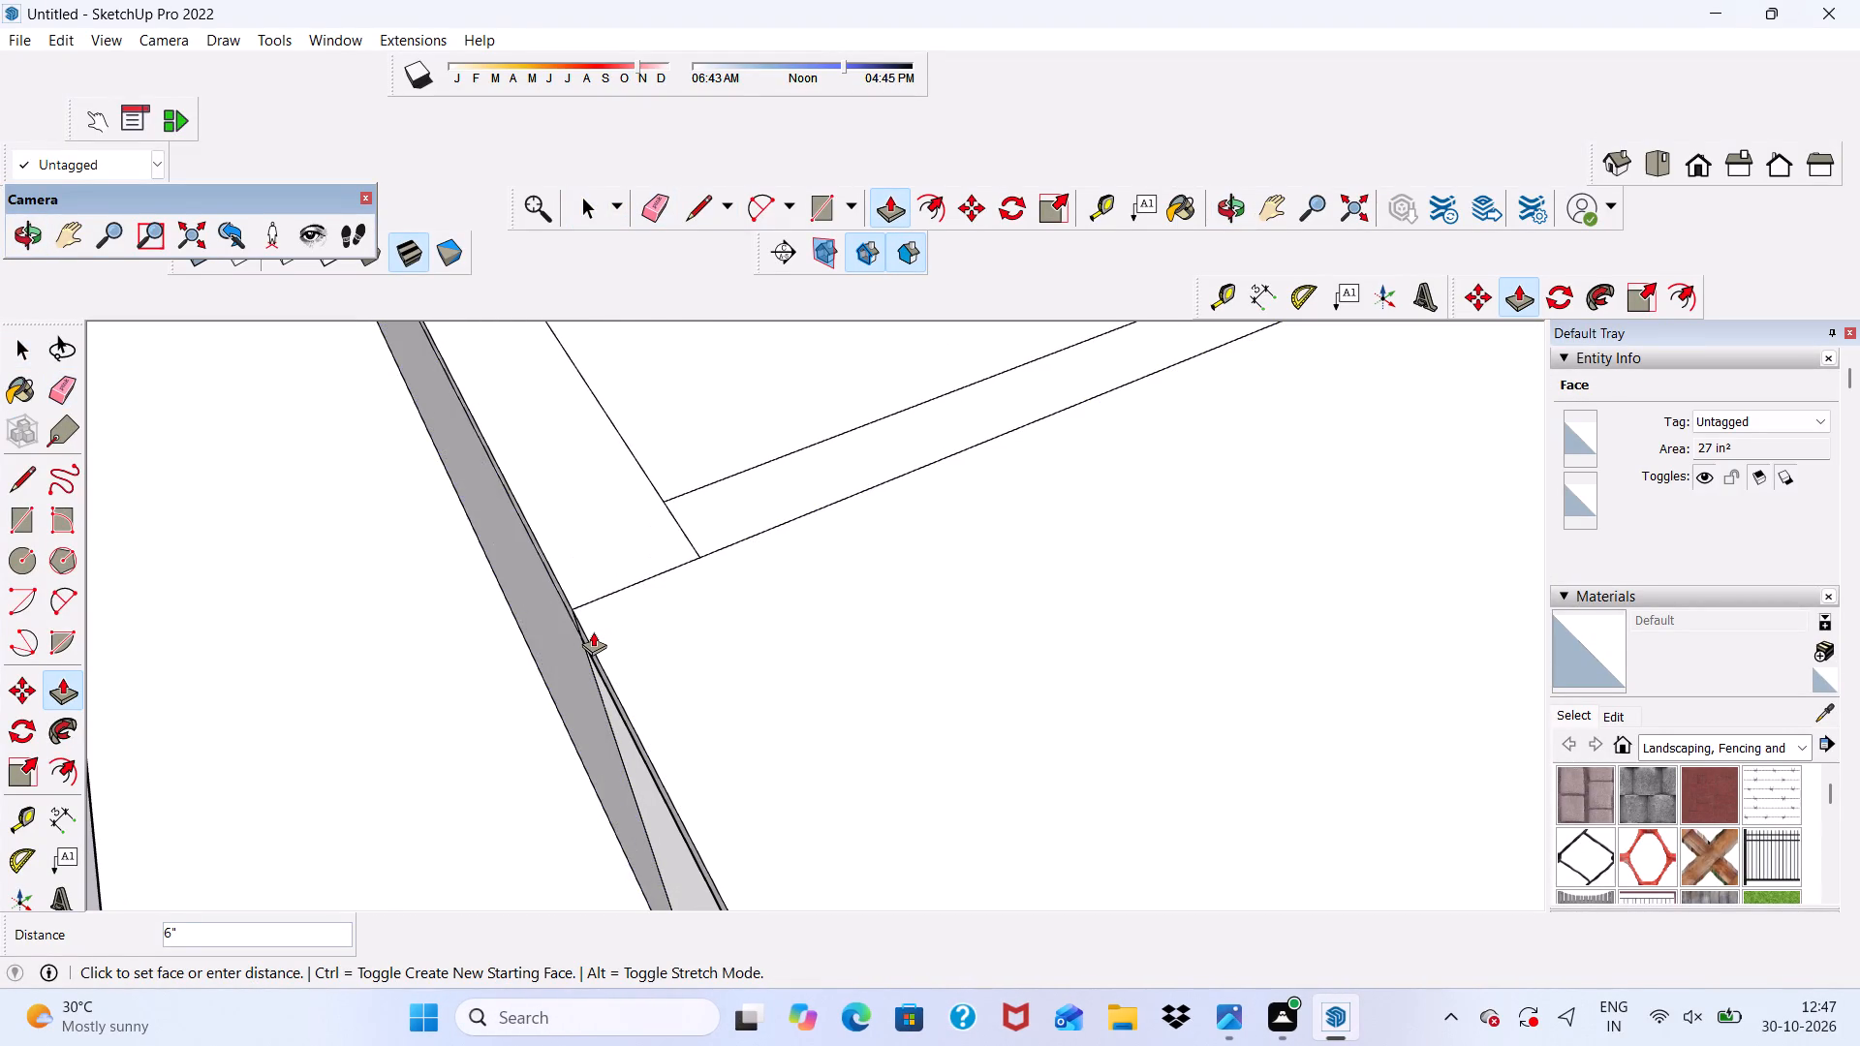
scroll(596, 612, down, 20)
scroll(596, 612, down, 12)
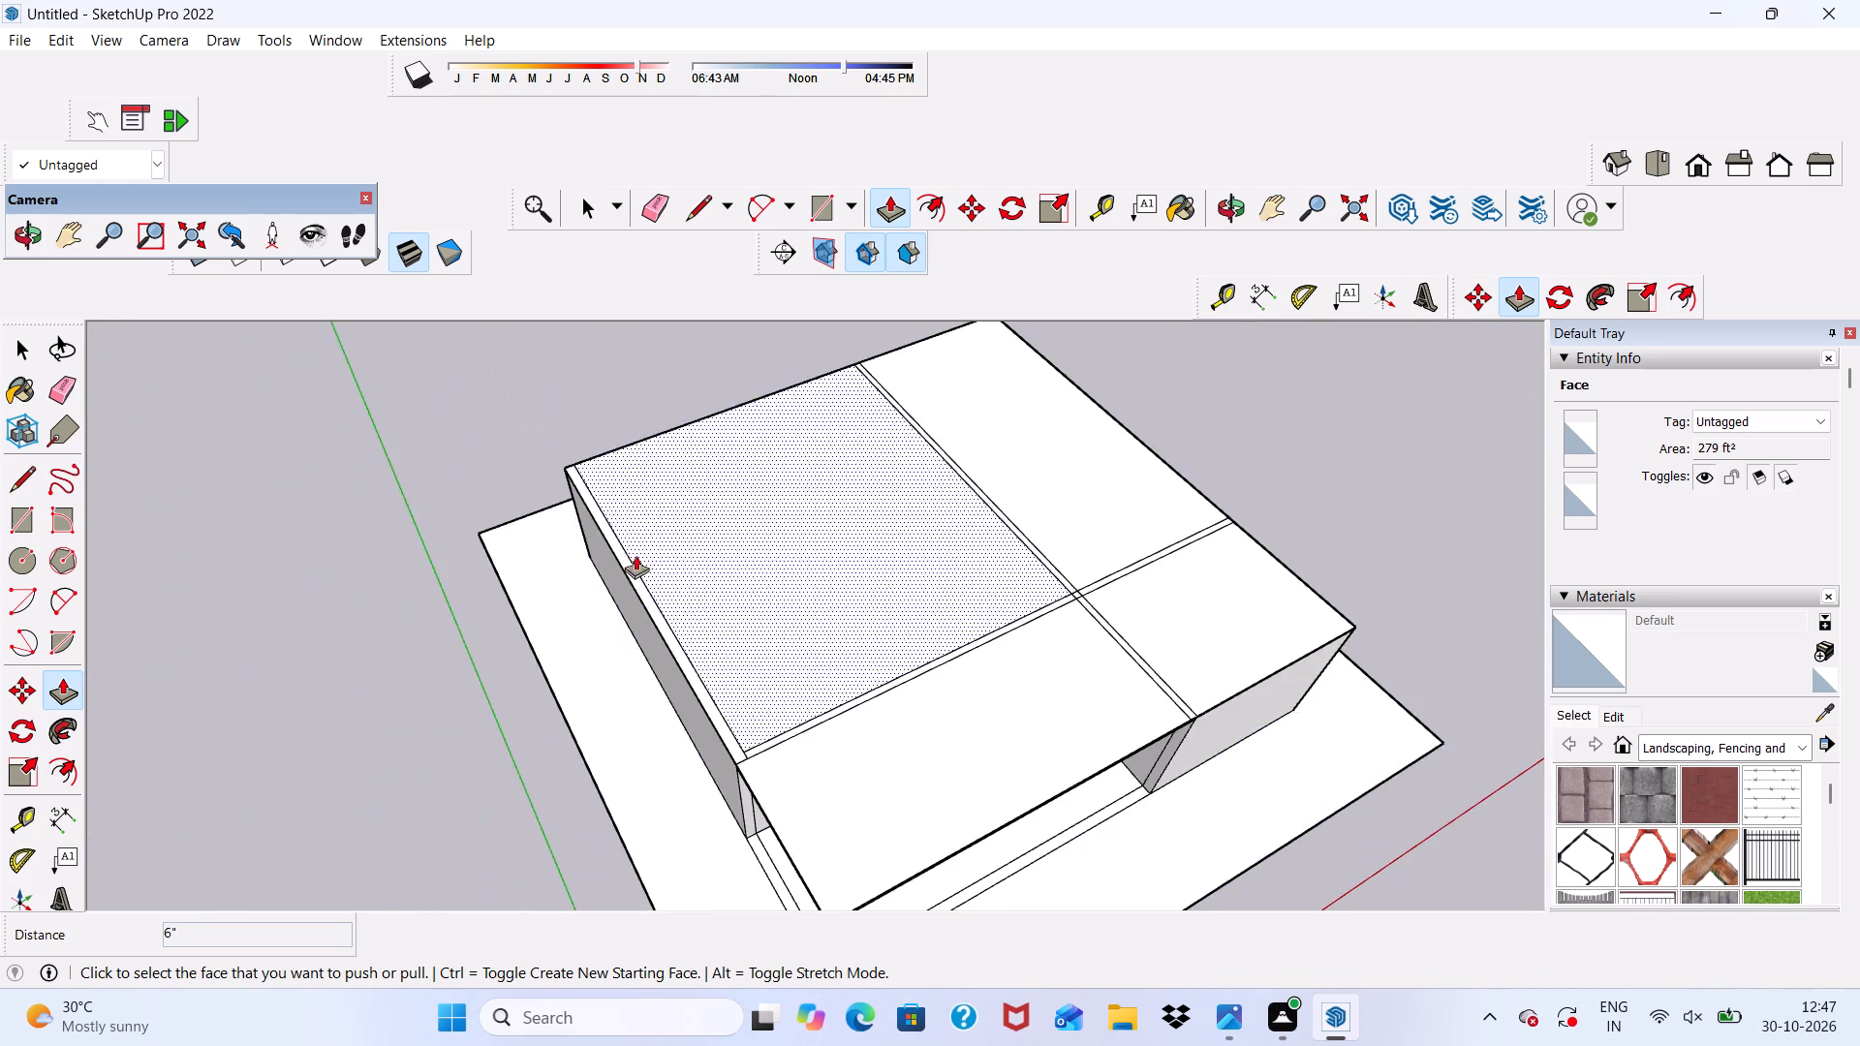
scroll(610, 488, up, 6)
key(space)
Place a guide 9" inside the roof's outer edge that runs parallel to the crosswise partition lines, beyond the large room.
scroll(553, 496, down, 4)
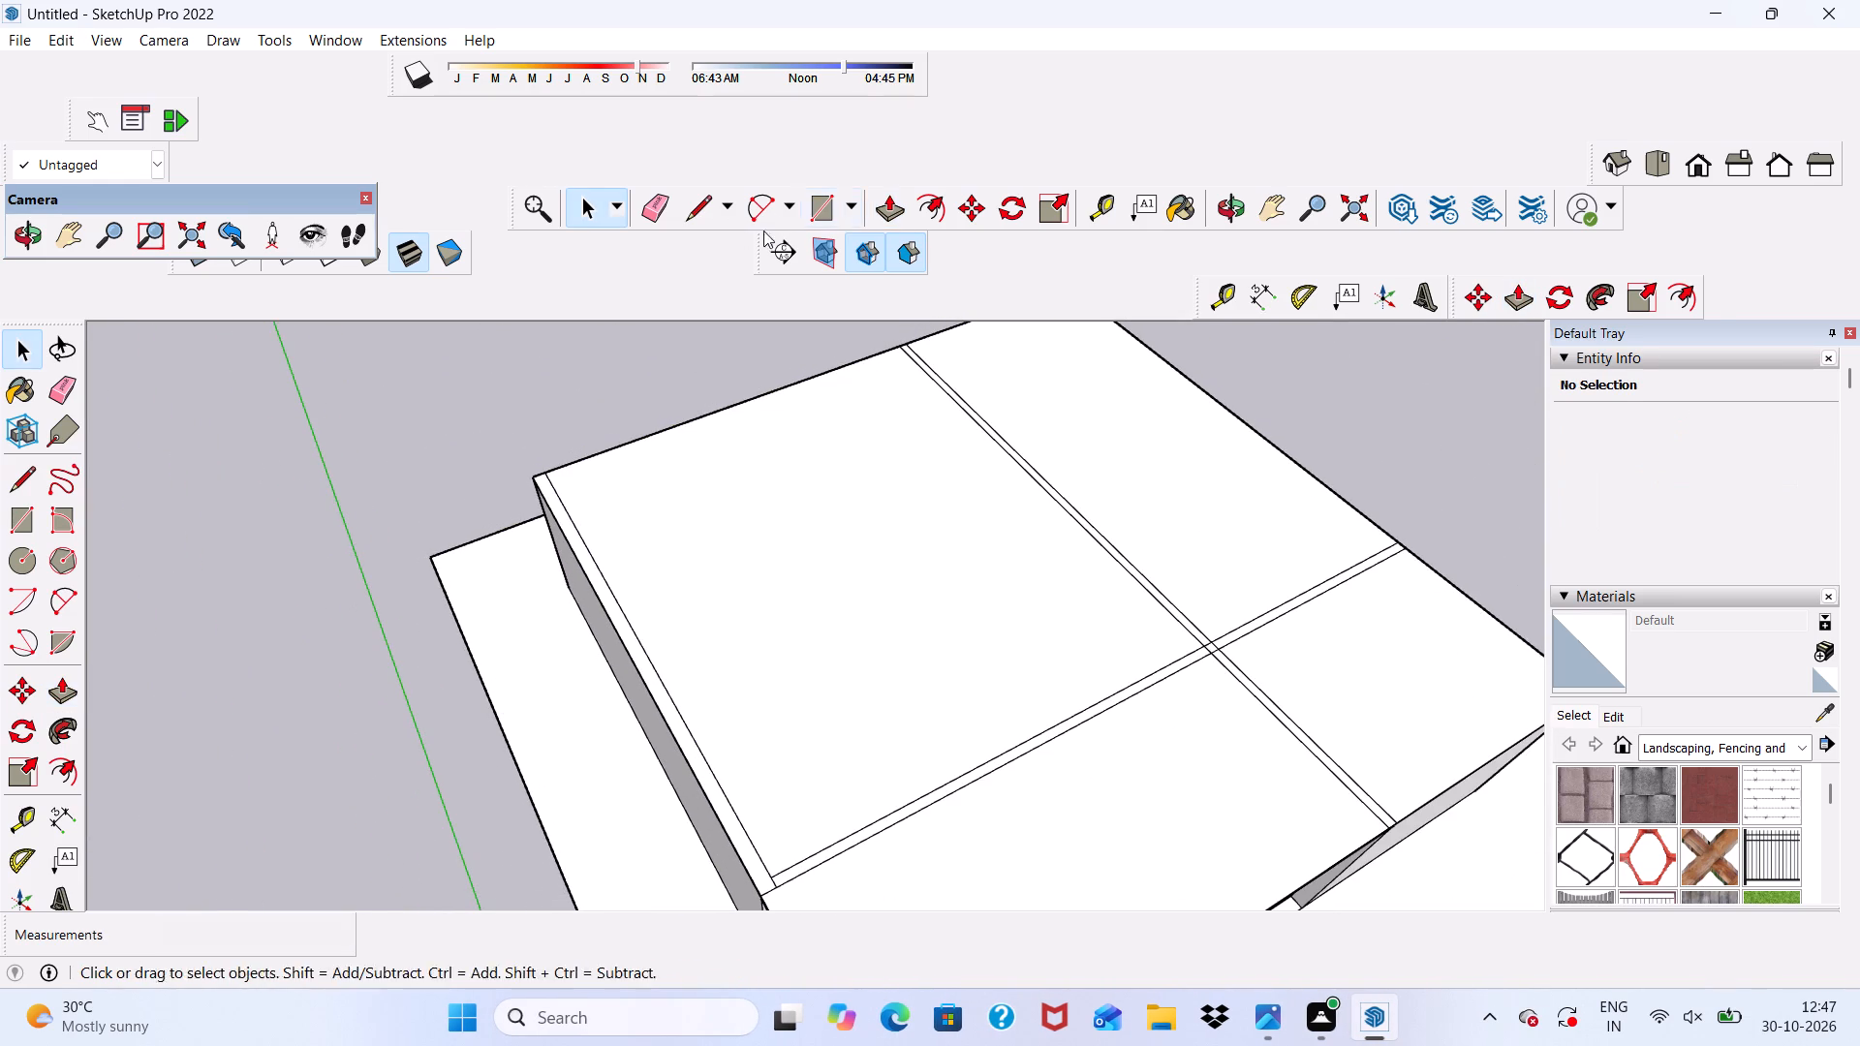
click(1100, 193)
scroll(884, 476, up, 4)
scroll(438, 489, down, 2)
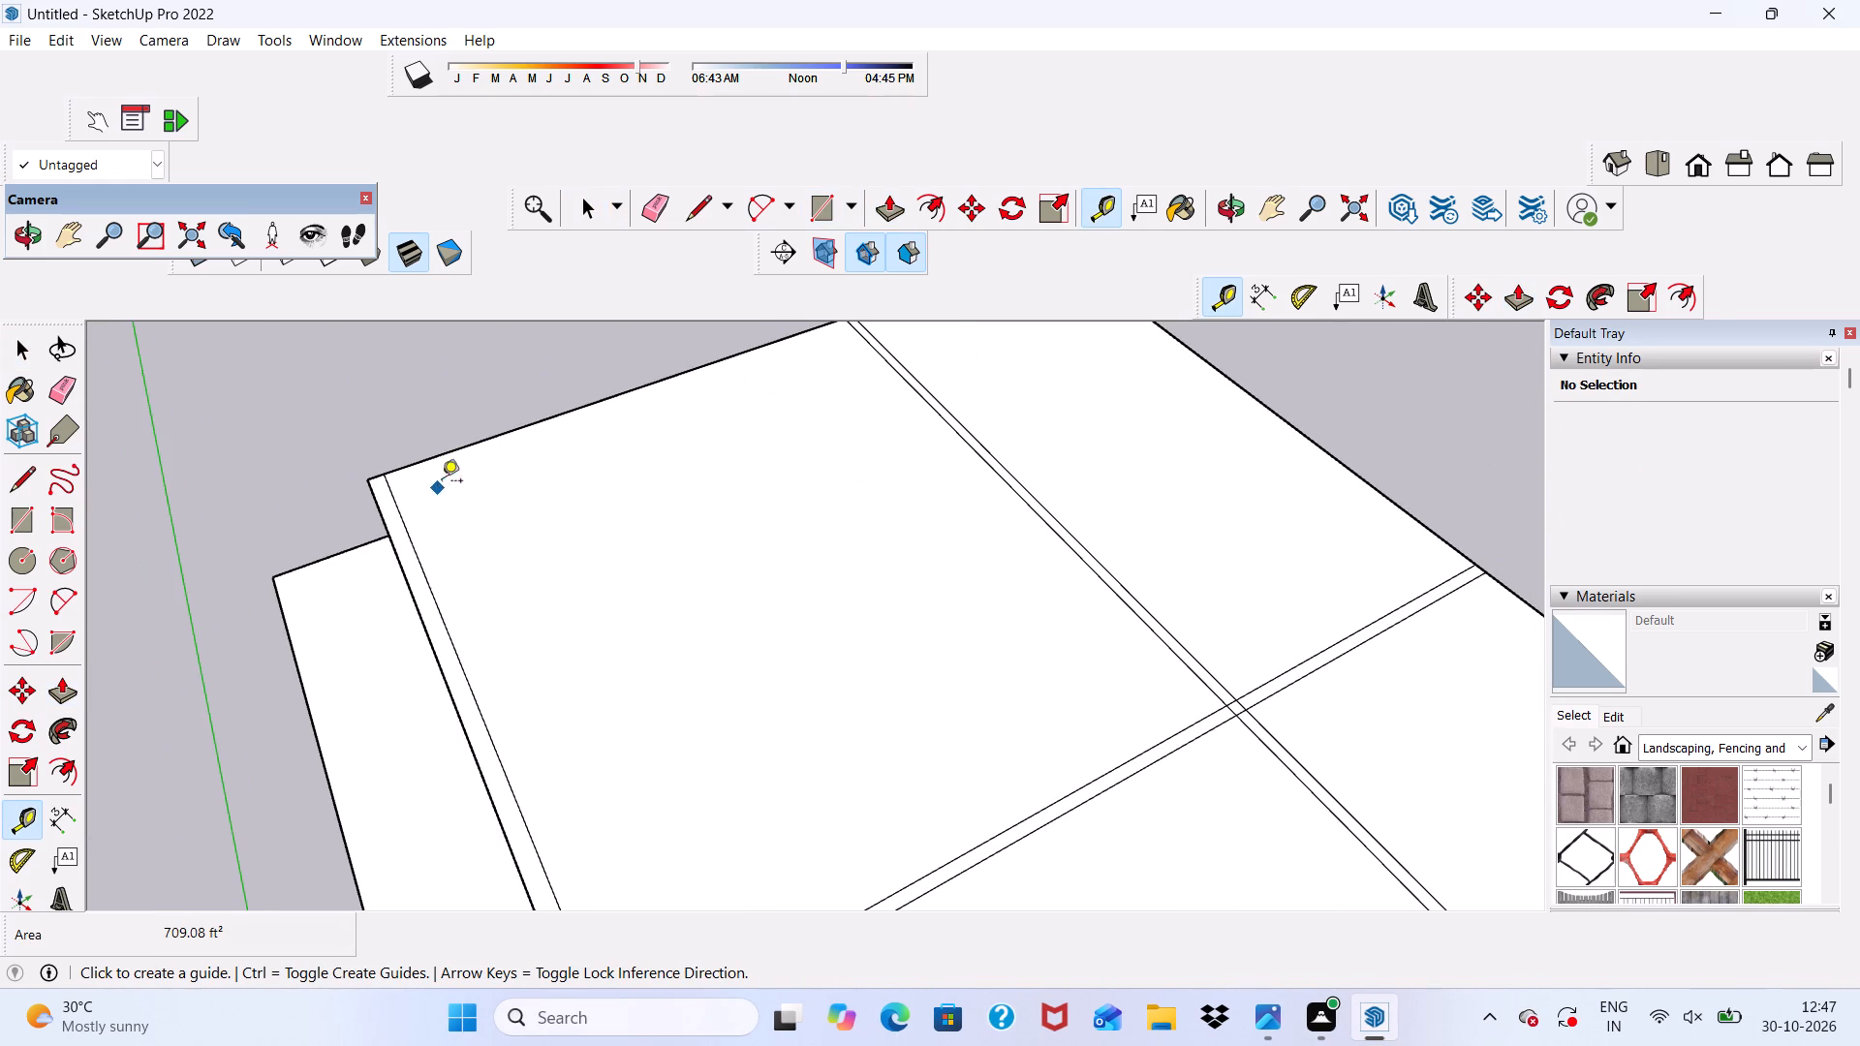
click(448, 447)
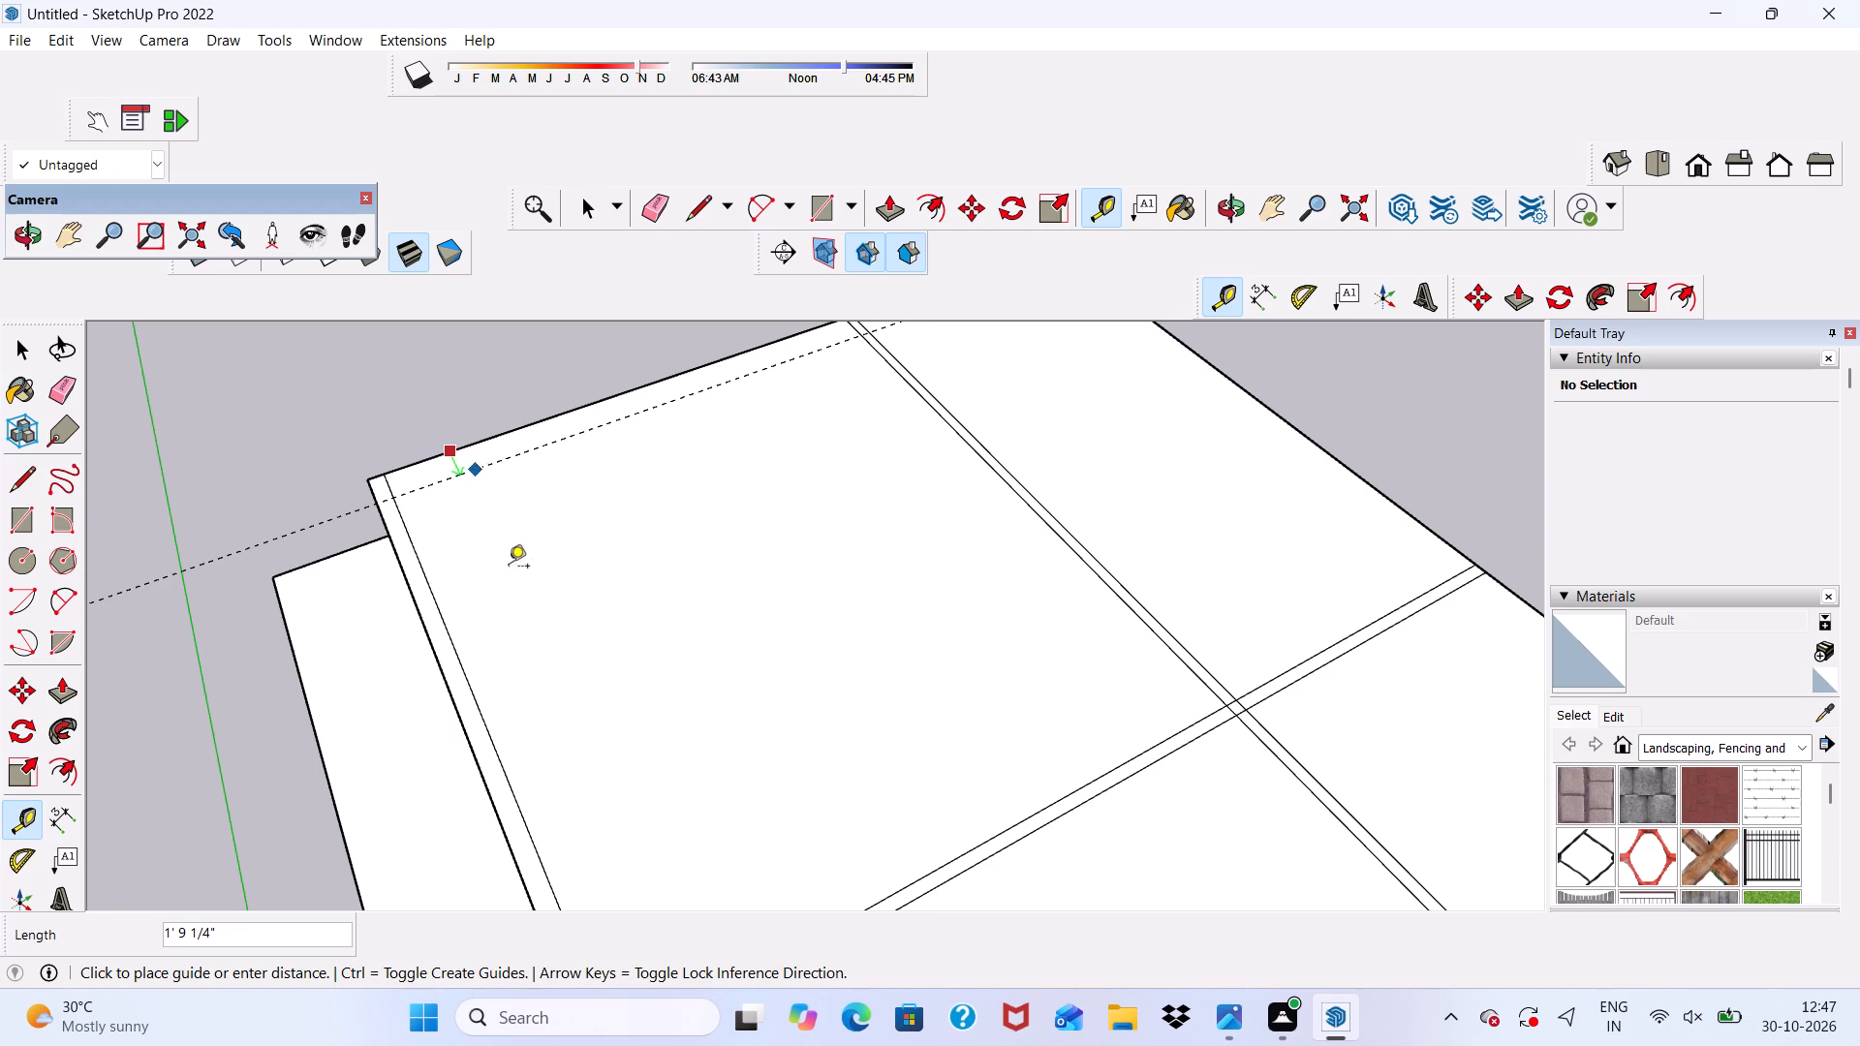
key(9)
key(shift+quotedbl)
key(Return)
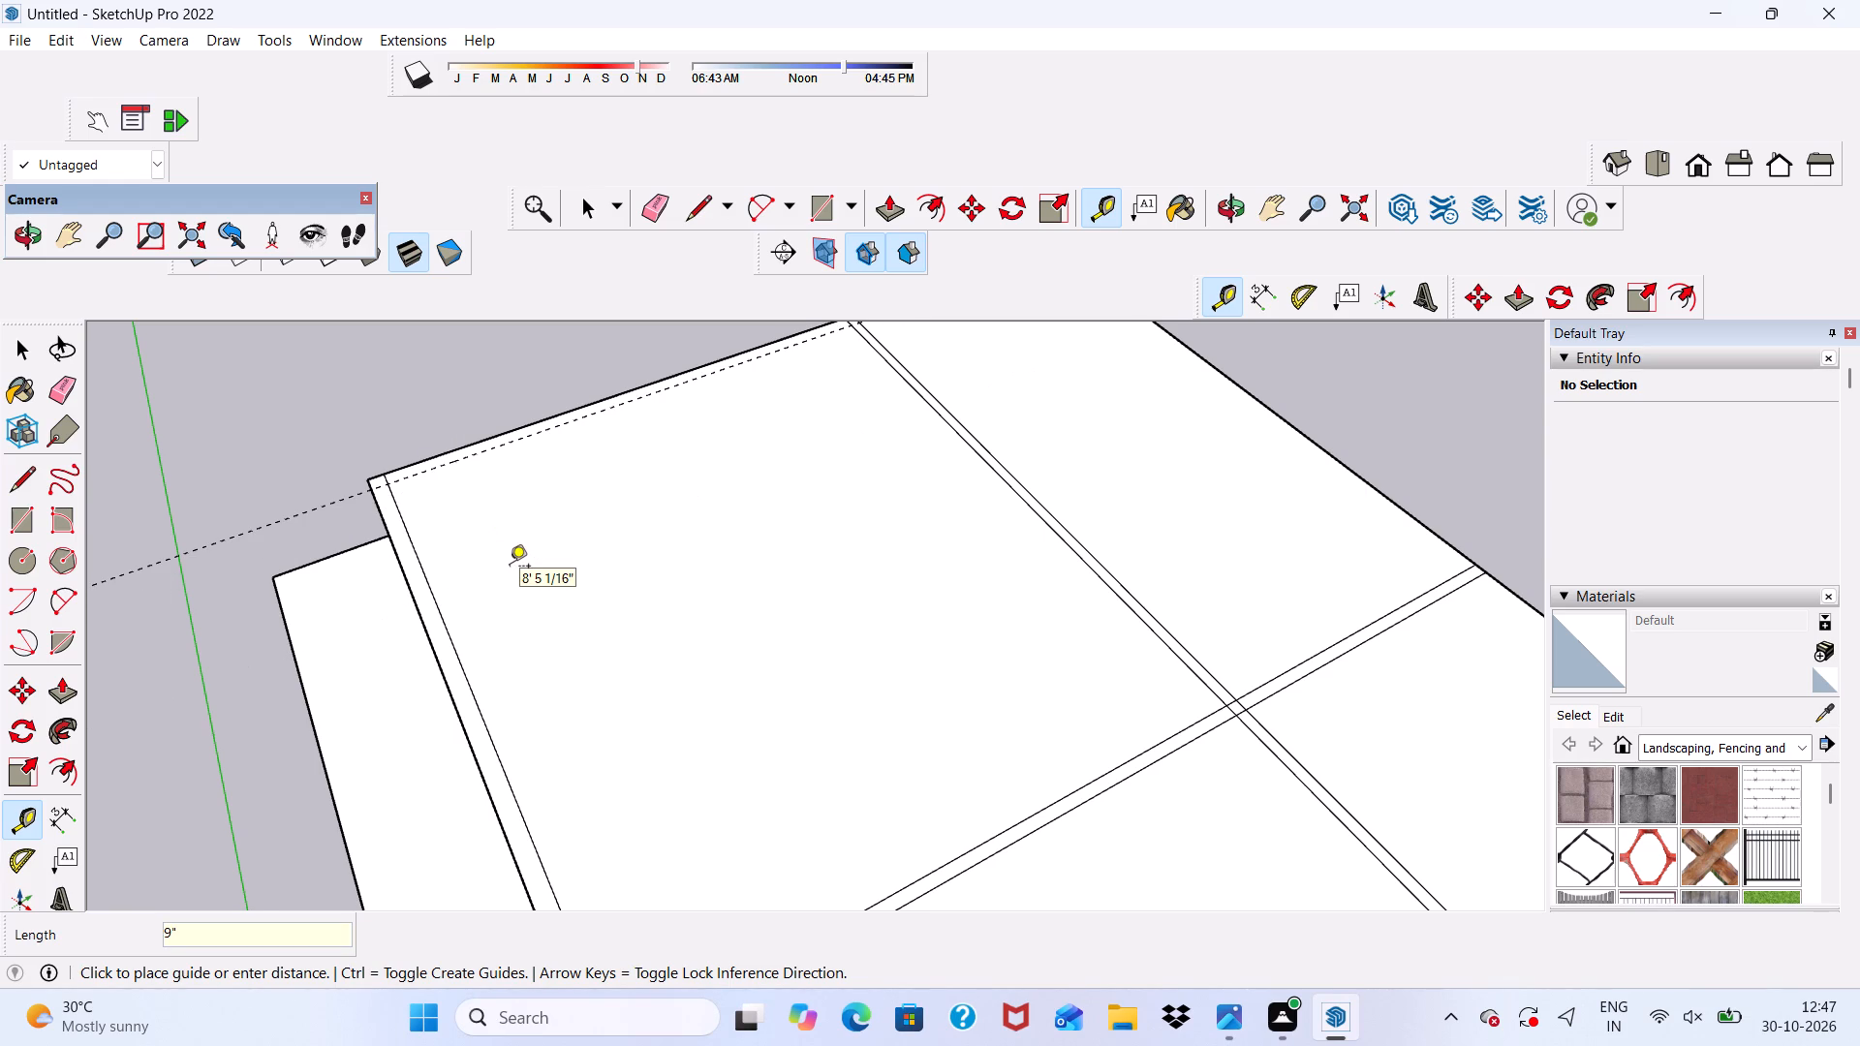
Draw a line along the 9" guide across the roof, from one outer side edge to the opposite one.
key(space)
click(692, 210)
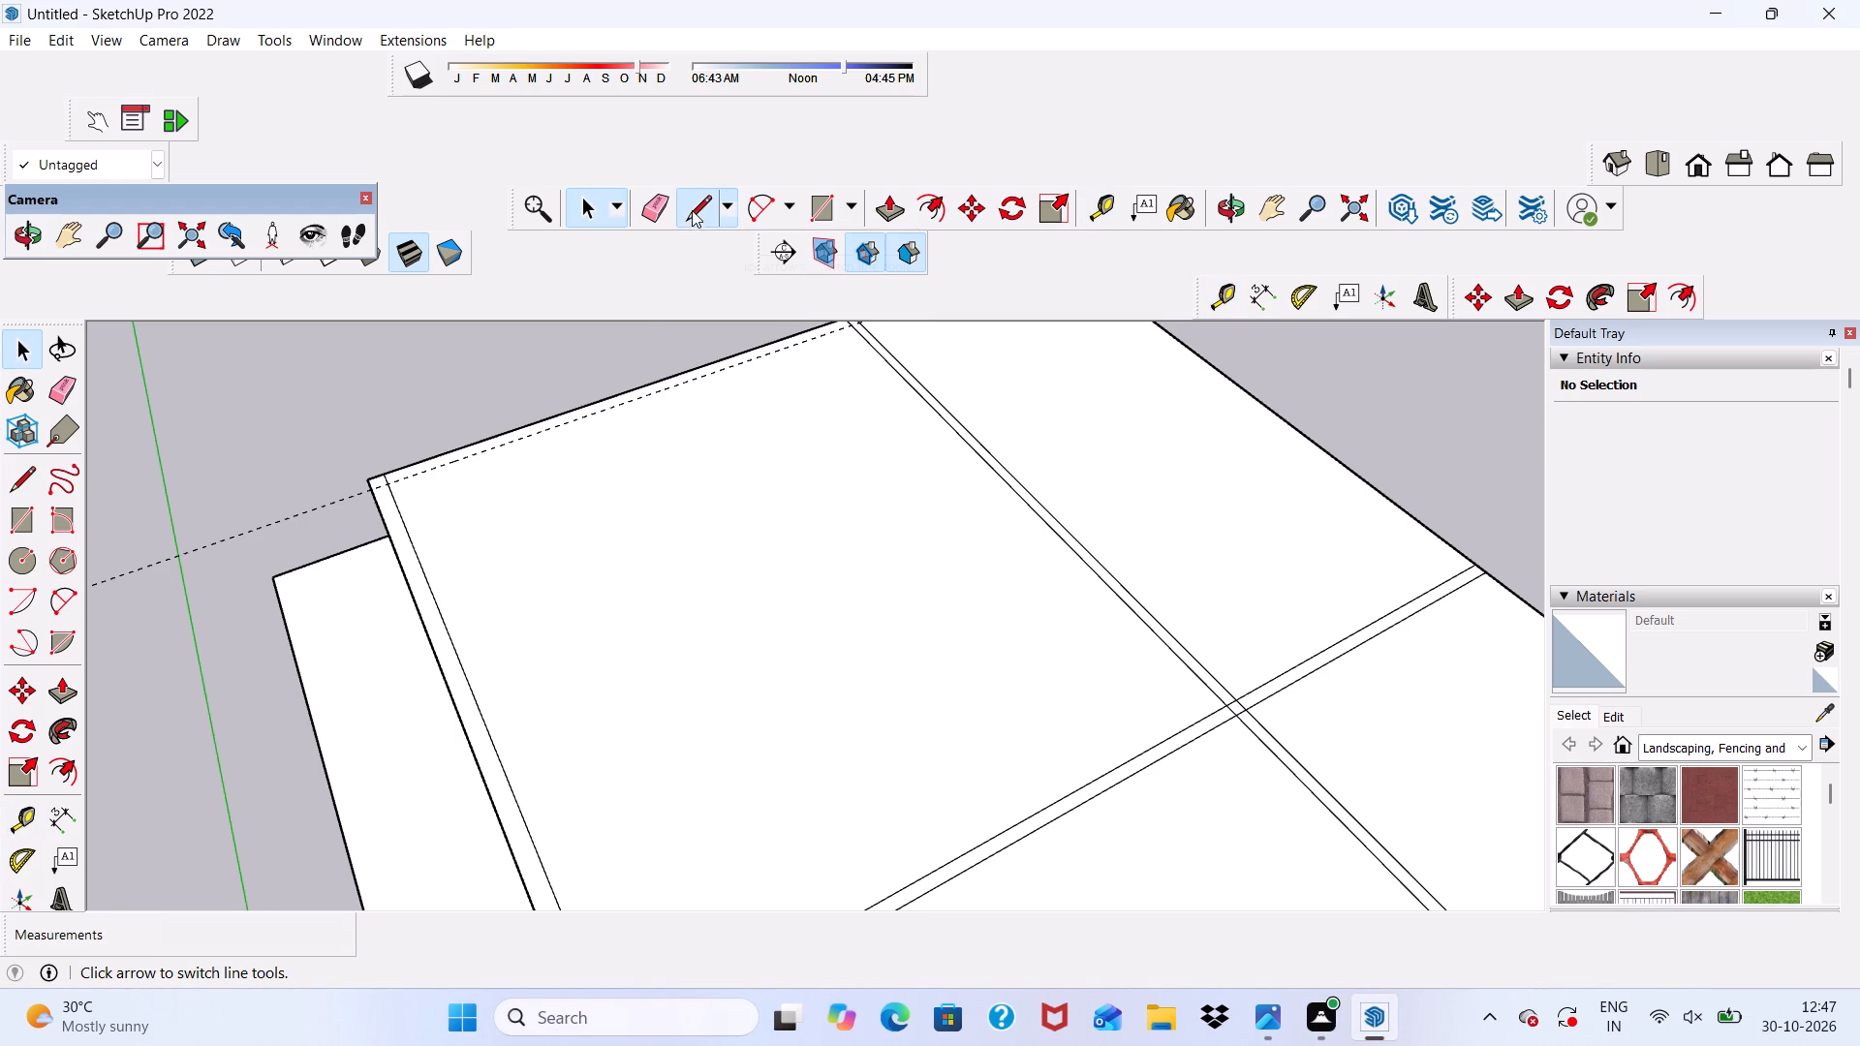
scroll(777, 429, down, 6)
scroll(863, 598, up, 1)
scroll(864, 593, down, 3)
middle_drag(862, 595, 852, 700)
scroll(662, 644, up, 5)
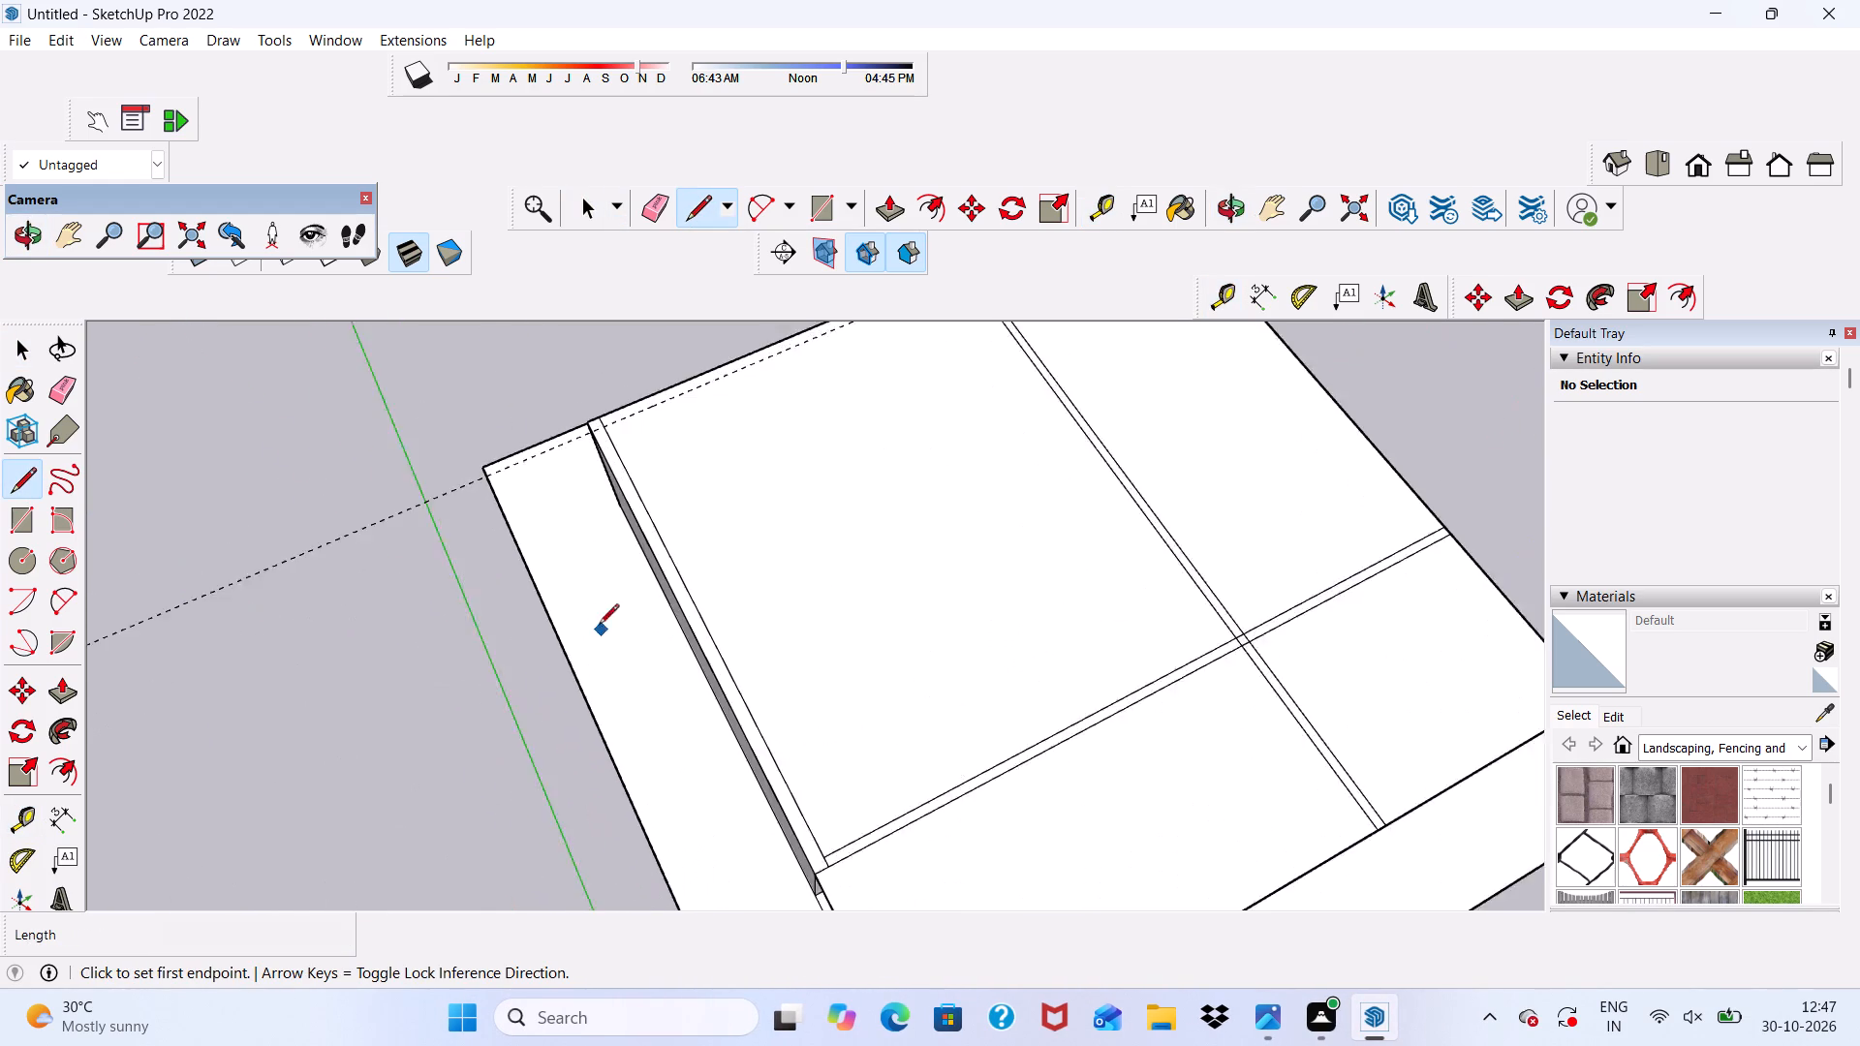
scroll(642, 353, up, 12)
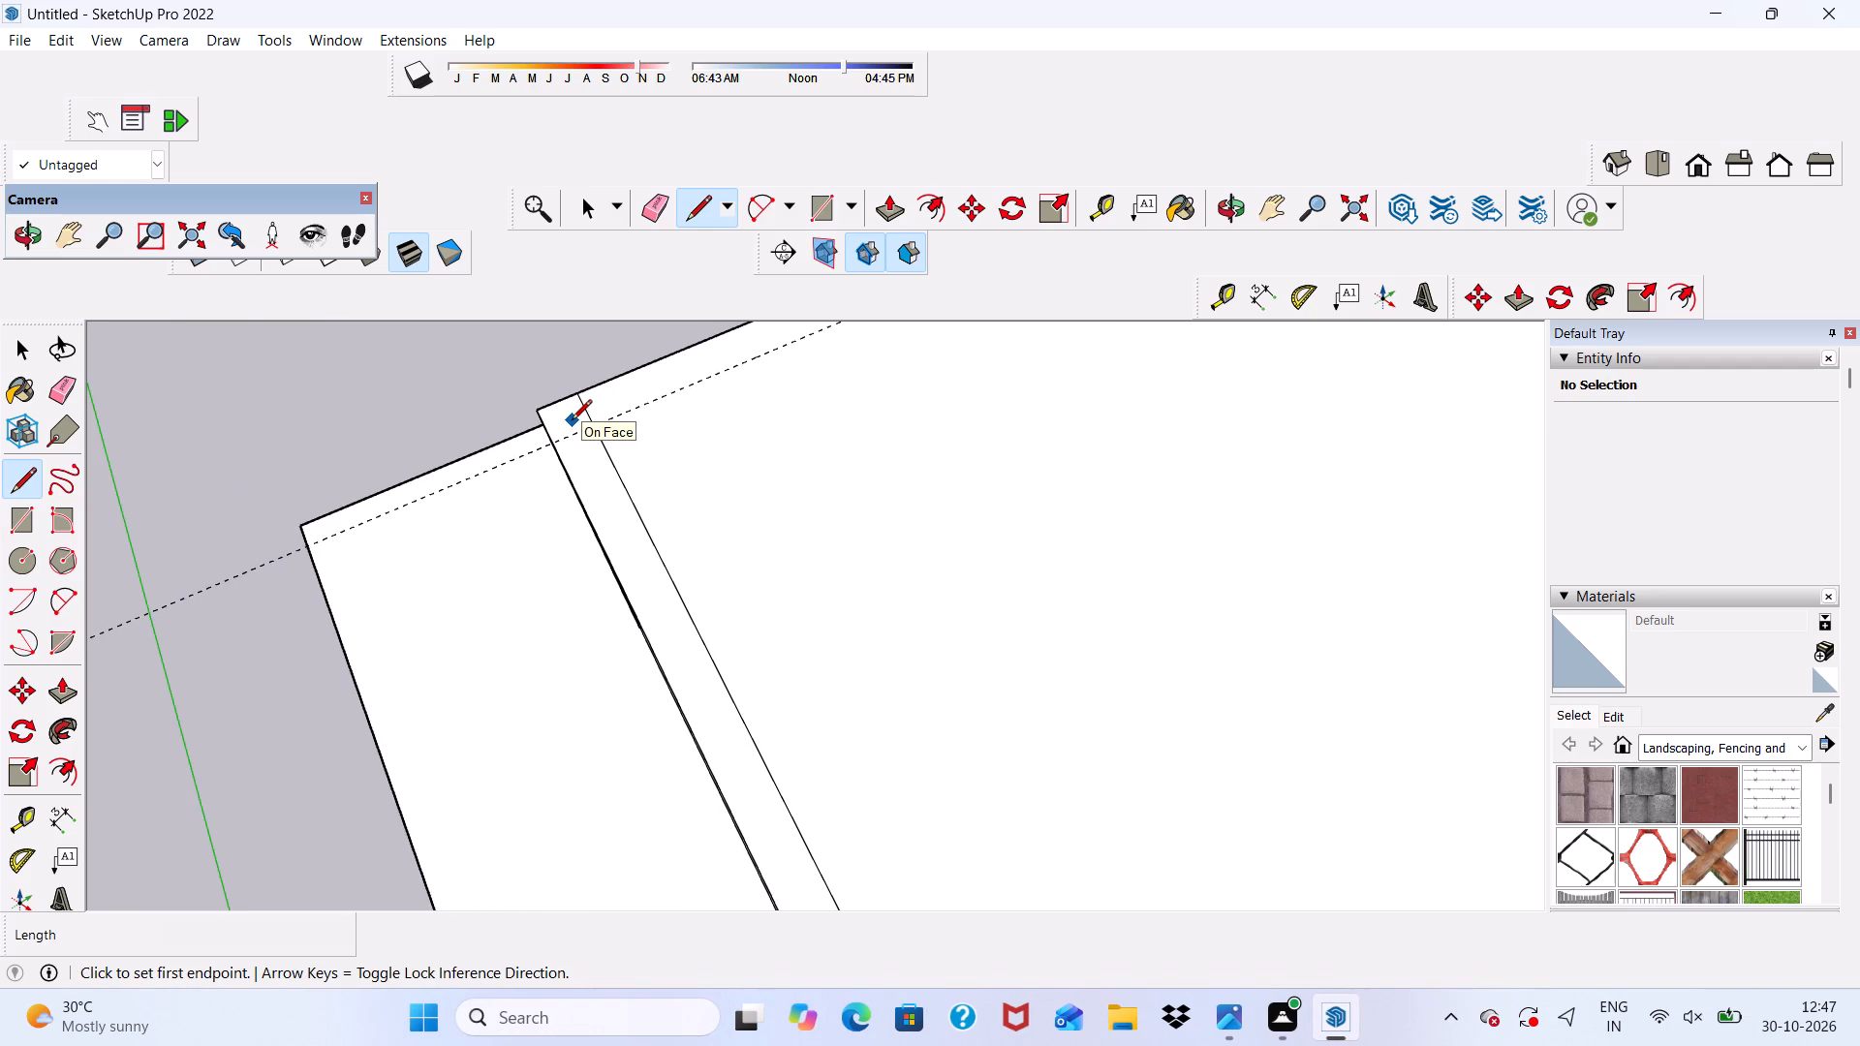
scroll(572, 422, down, 1)
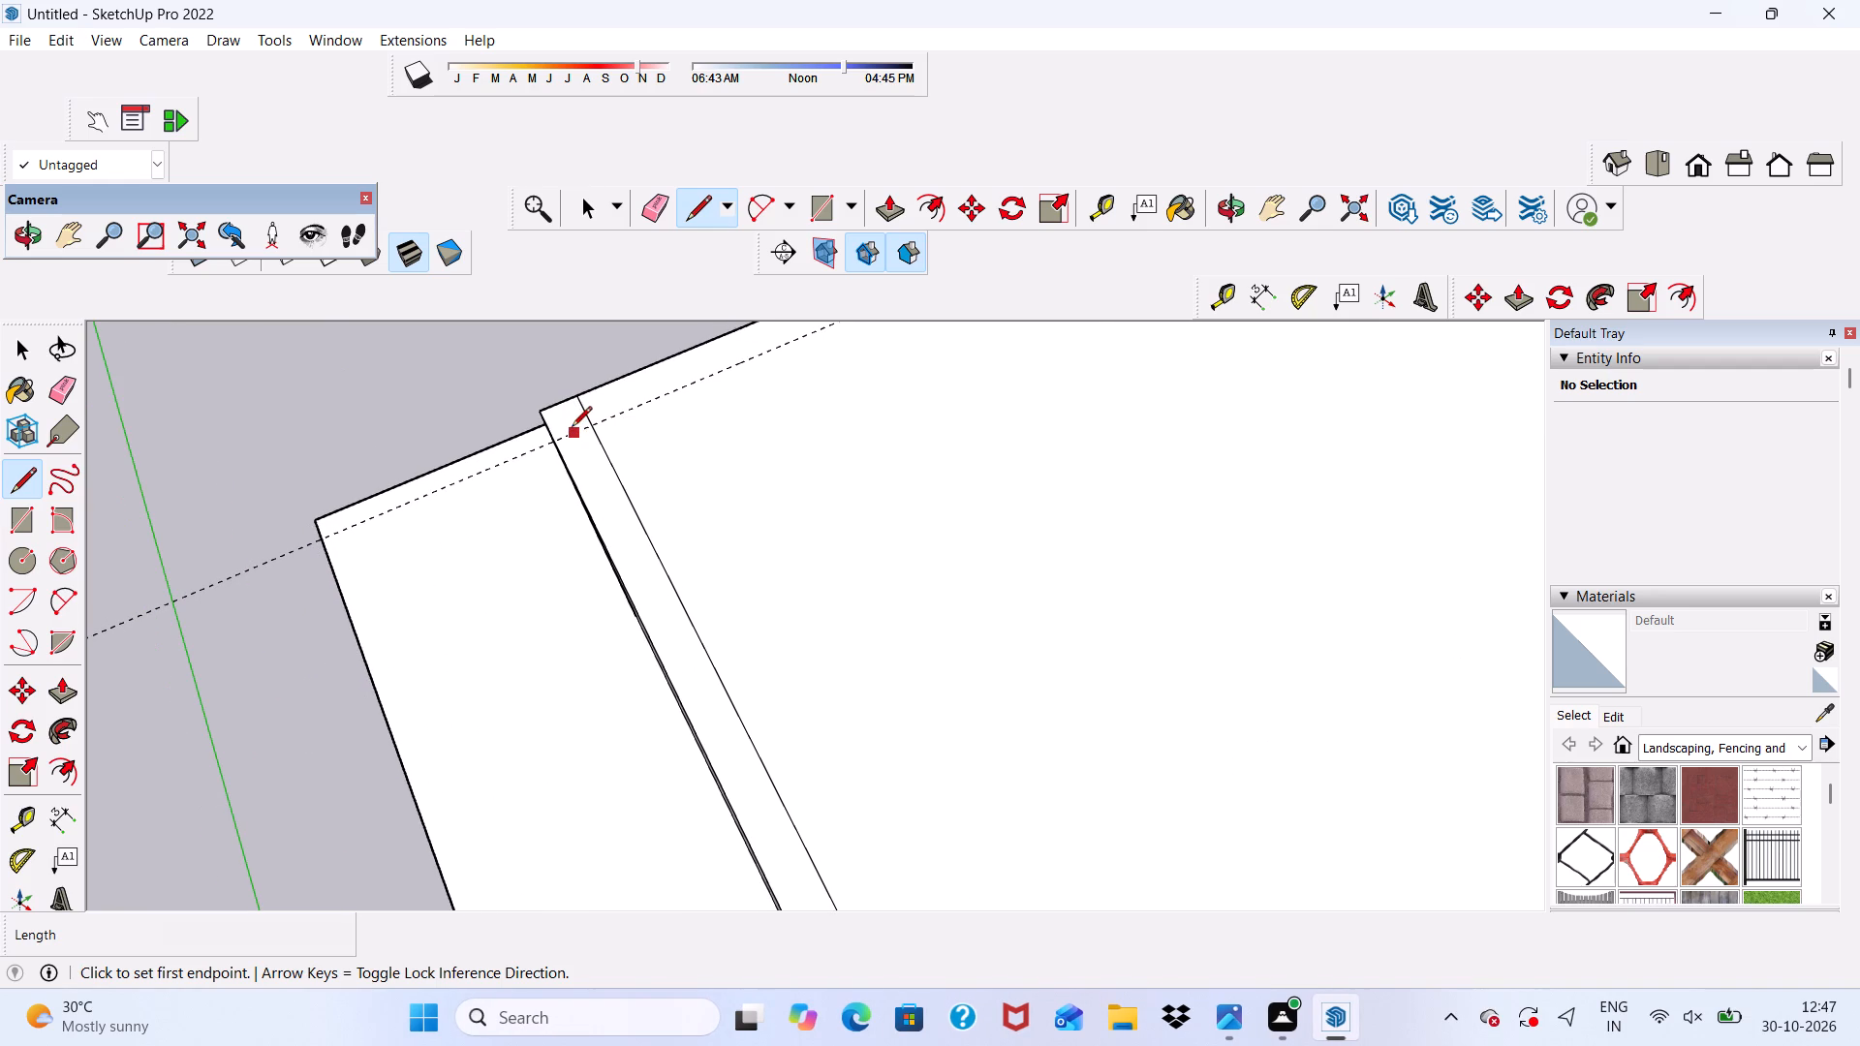
middle_drag(572, 428, 564, 382)
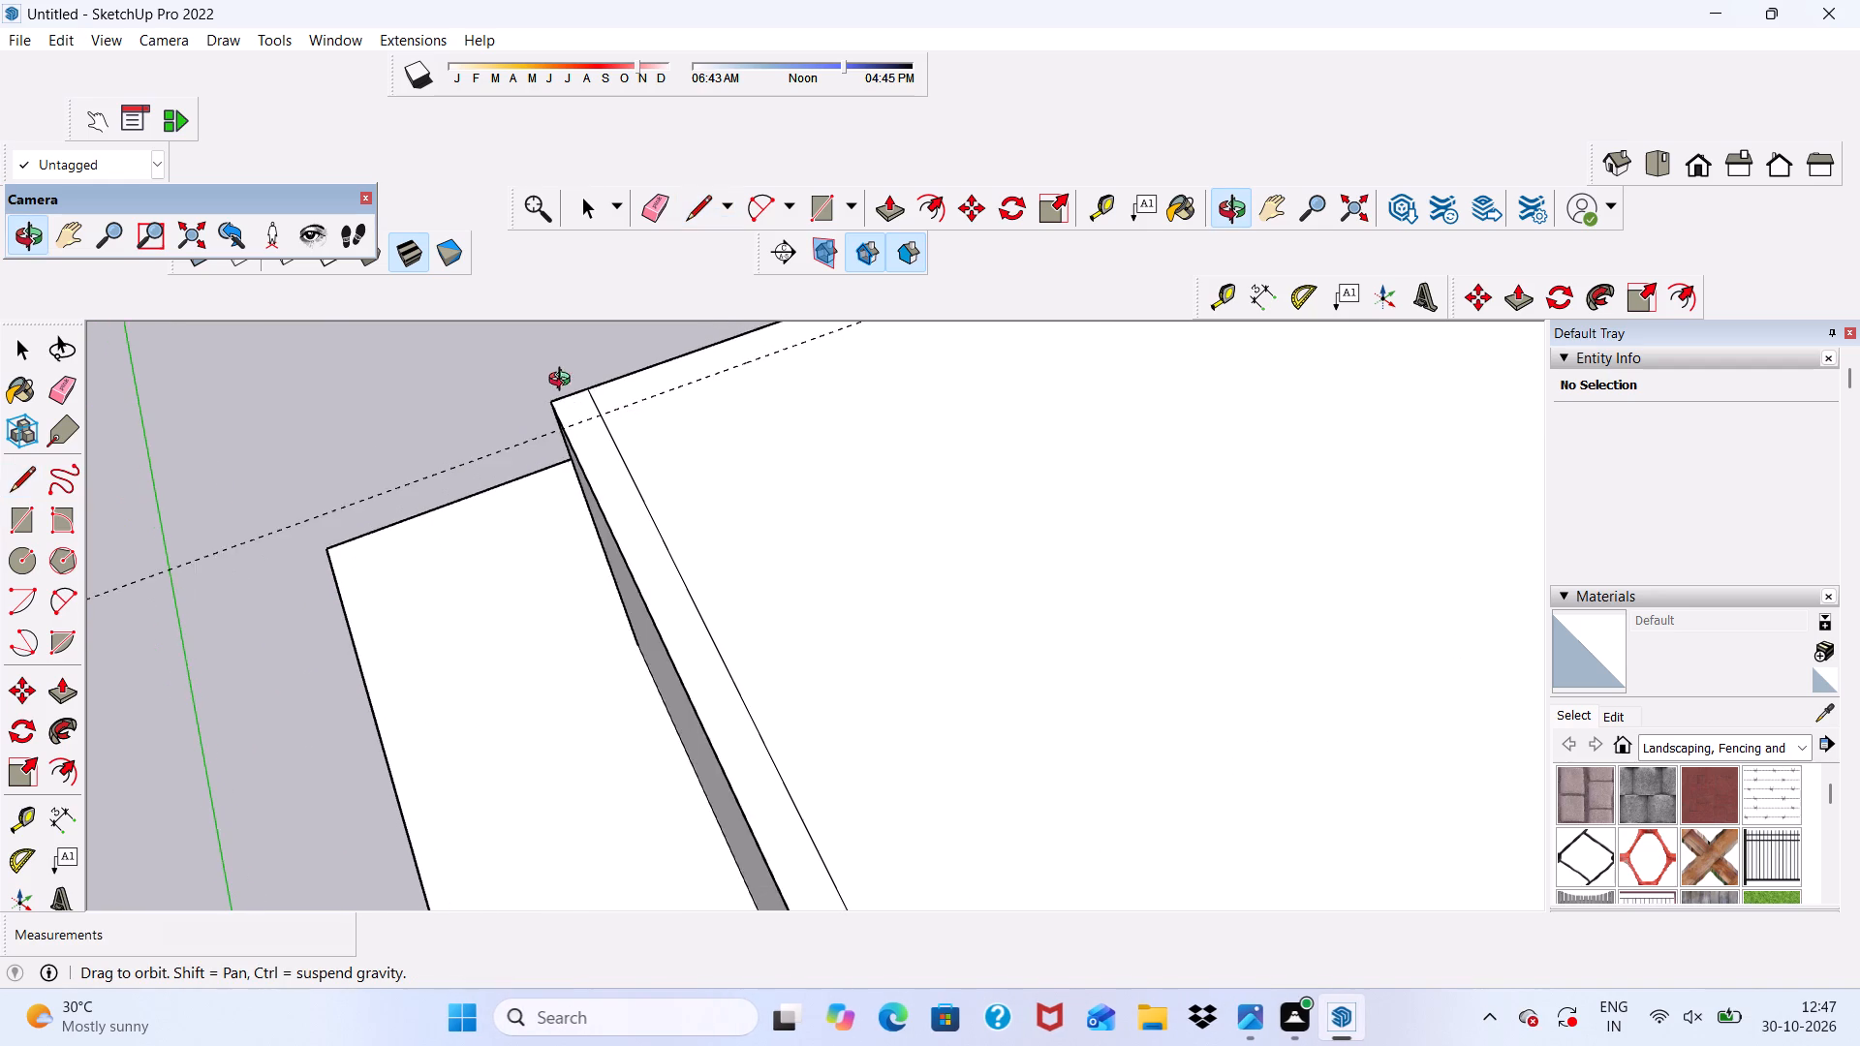
middle_drag(564, 382, 564, 375)
scroll(583, 431, up, 5)
scroll(583, 431, down, 1)
scroll(574, 425, up, 1)
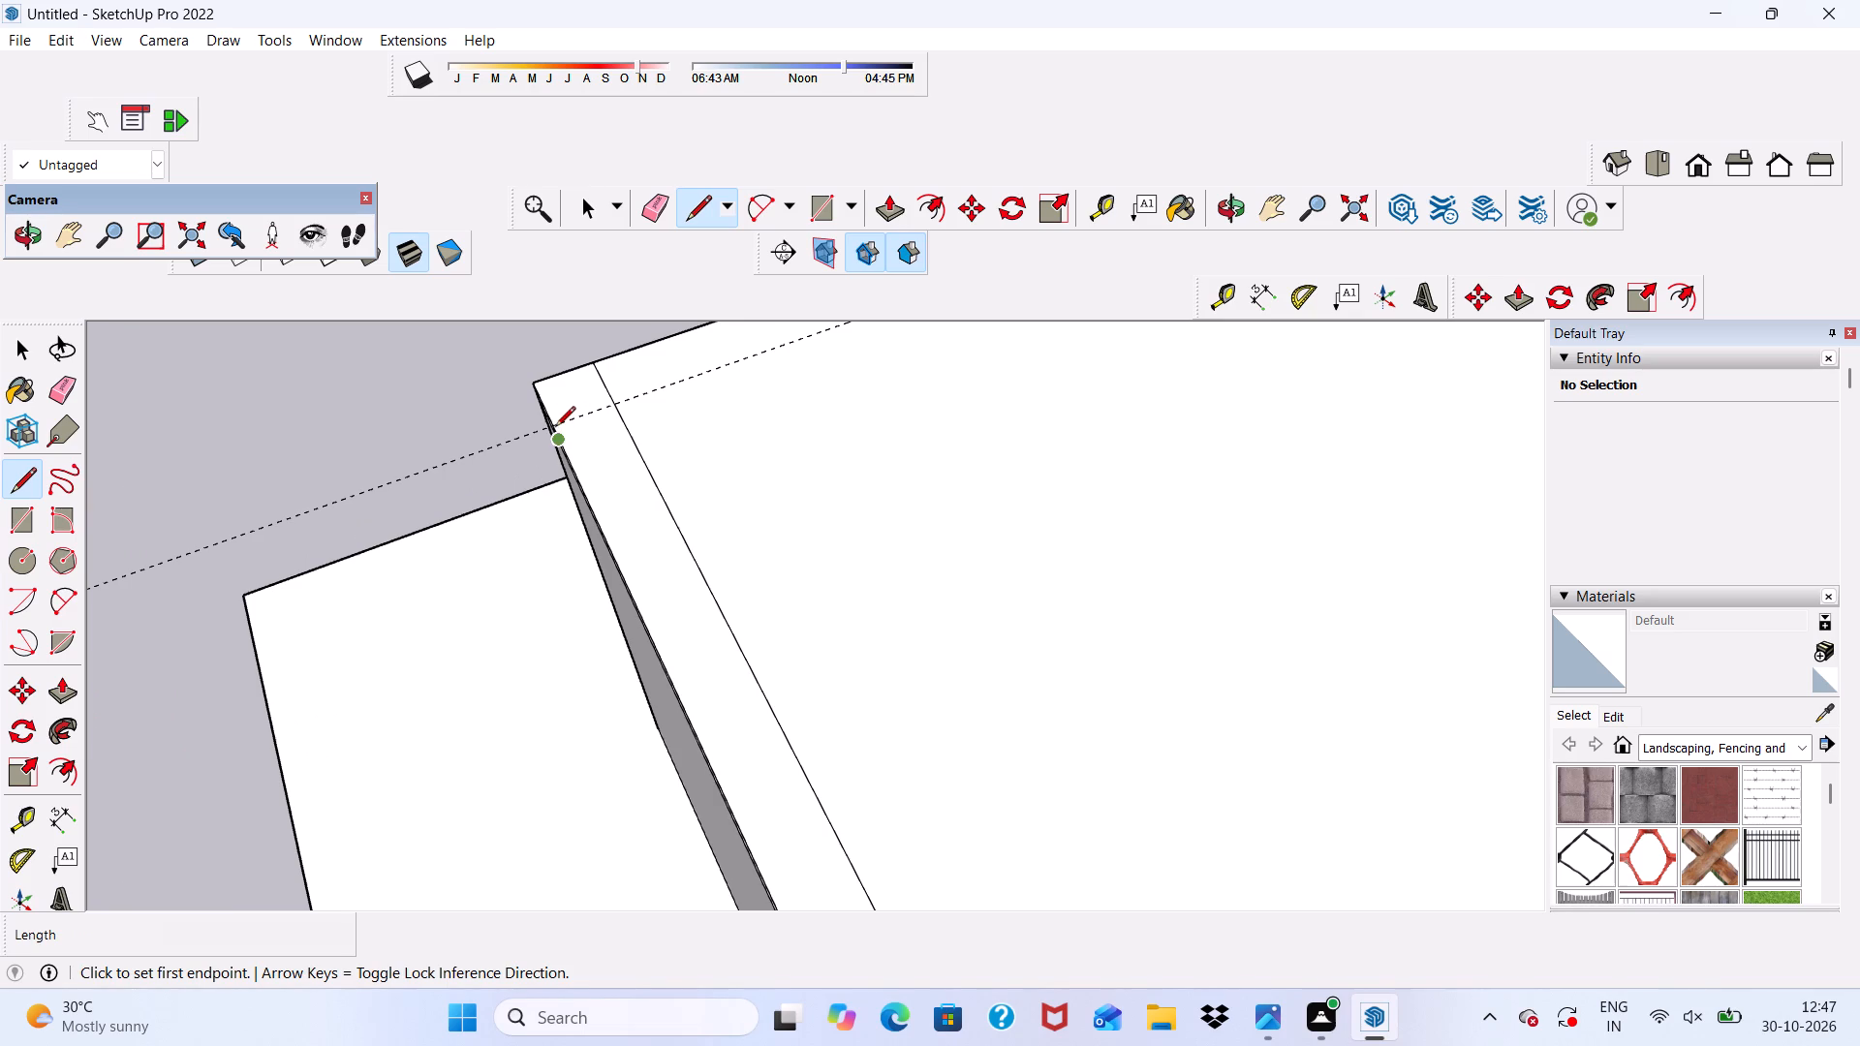
click(556, 424)
scroll(730, 413, down, 5)
scroll(94, 633, down, 10)
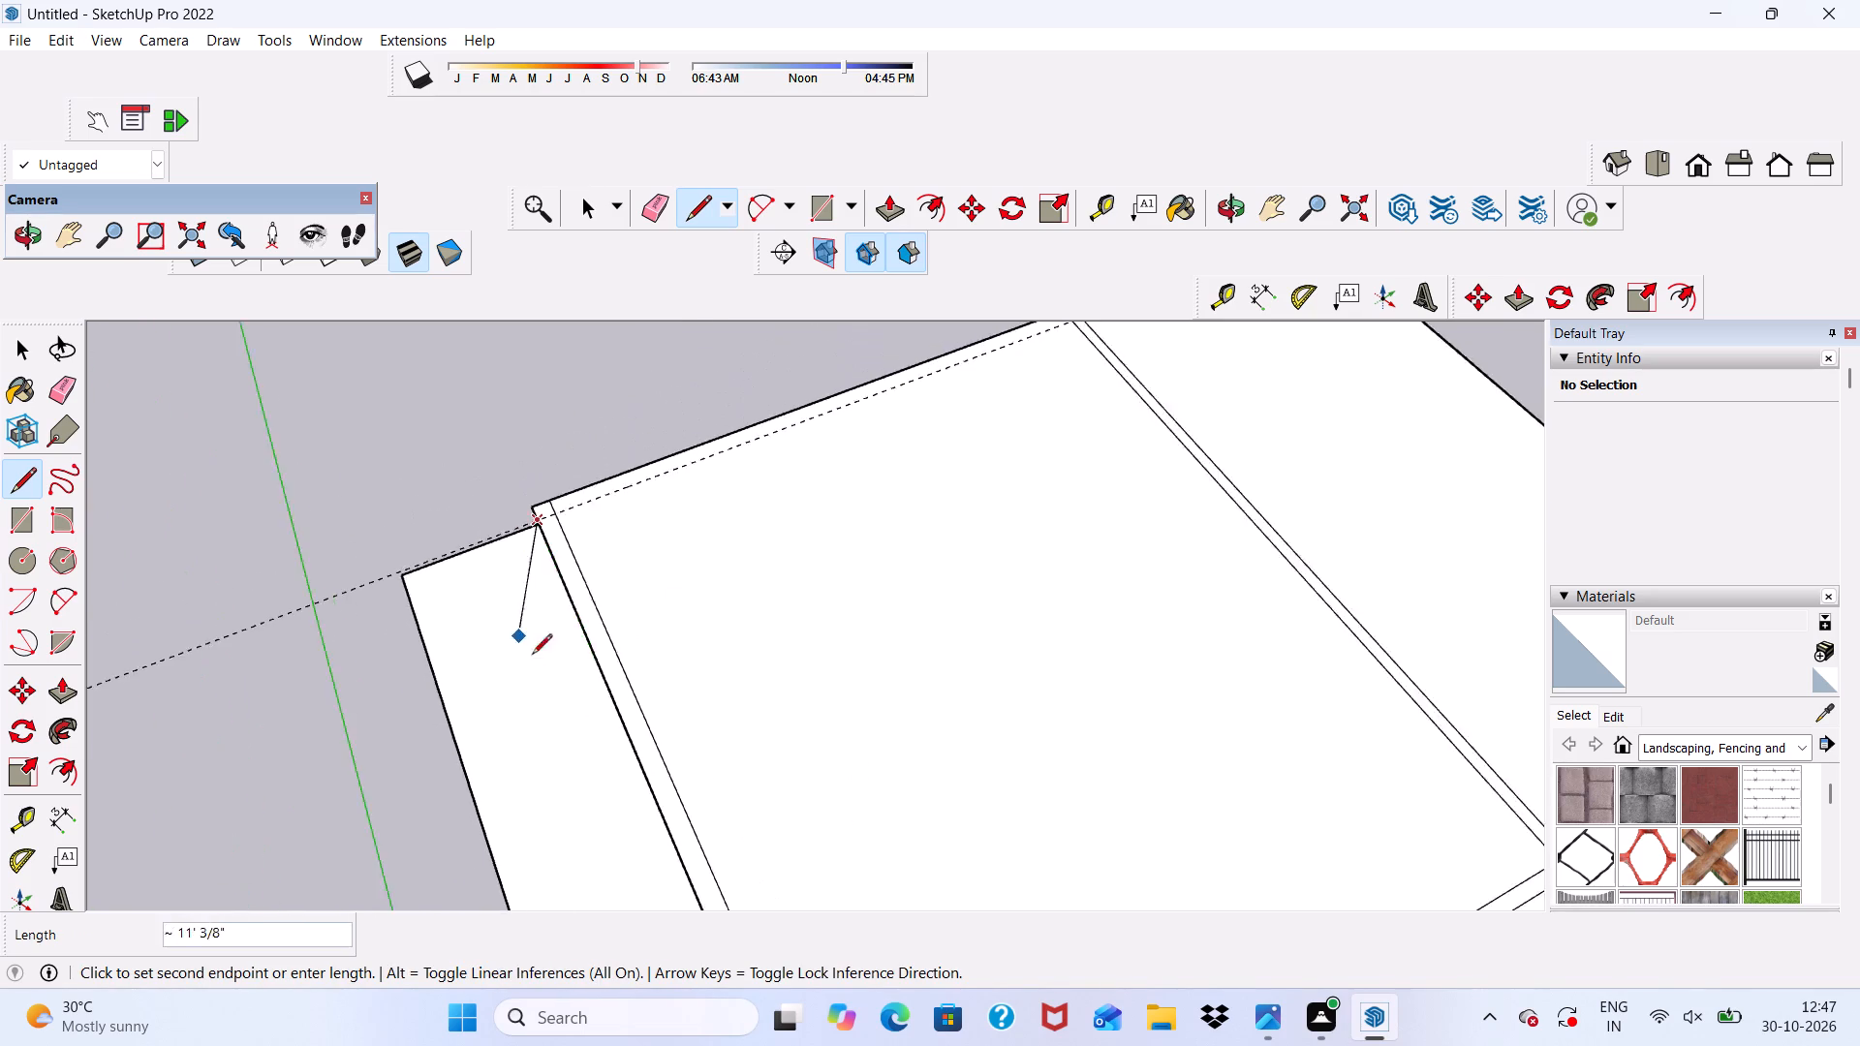
scroll(532, 656, down, 7)
scroll(967, 300, up, 9)
scroll(999, 360, down, 2)
scroll(999, 360, up, 8)
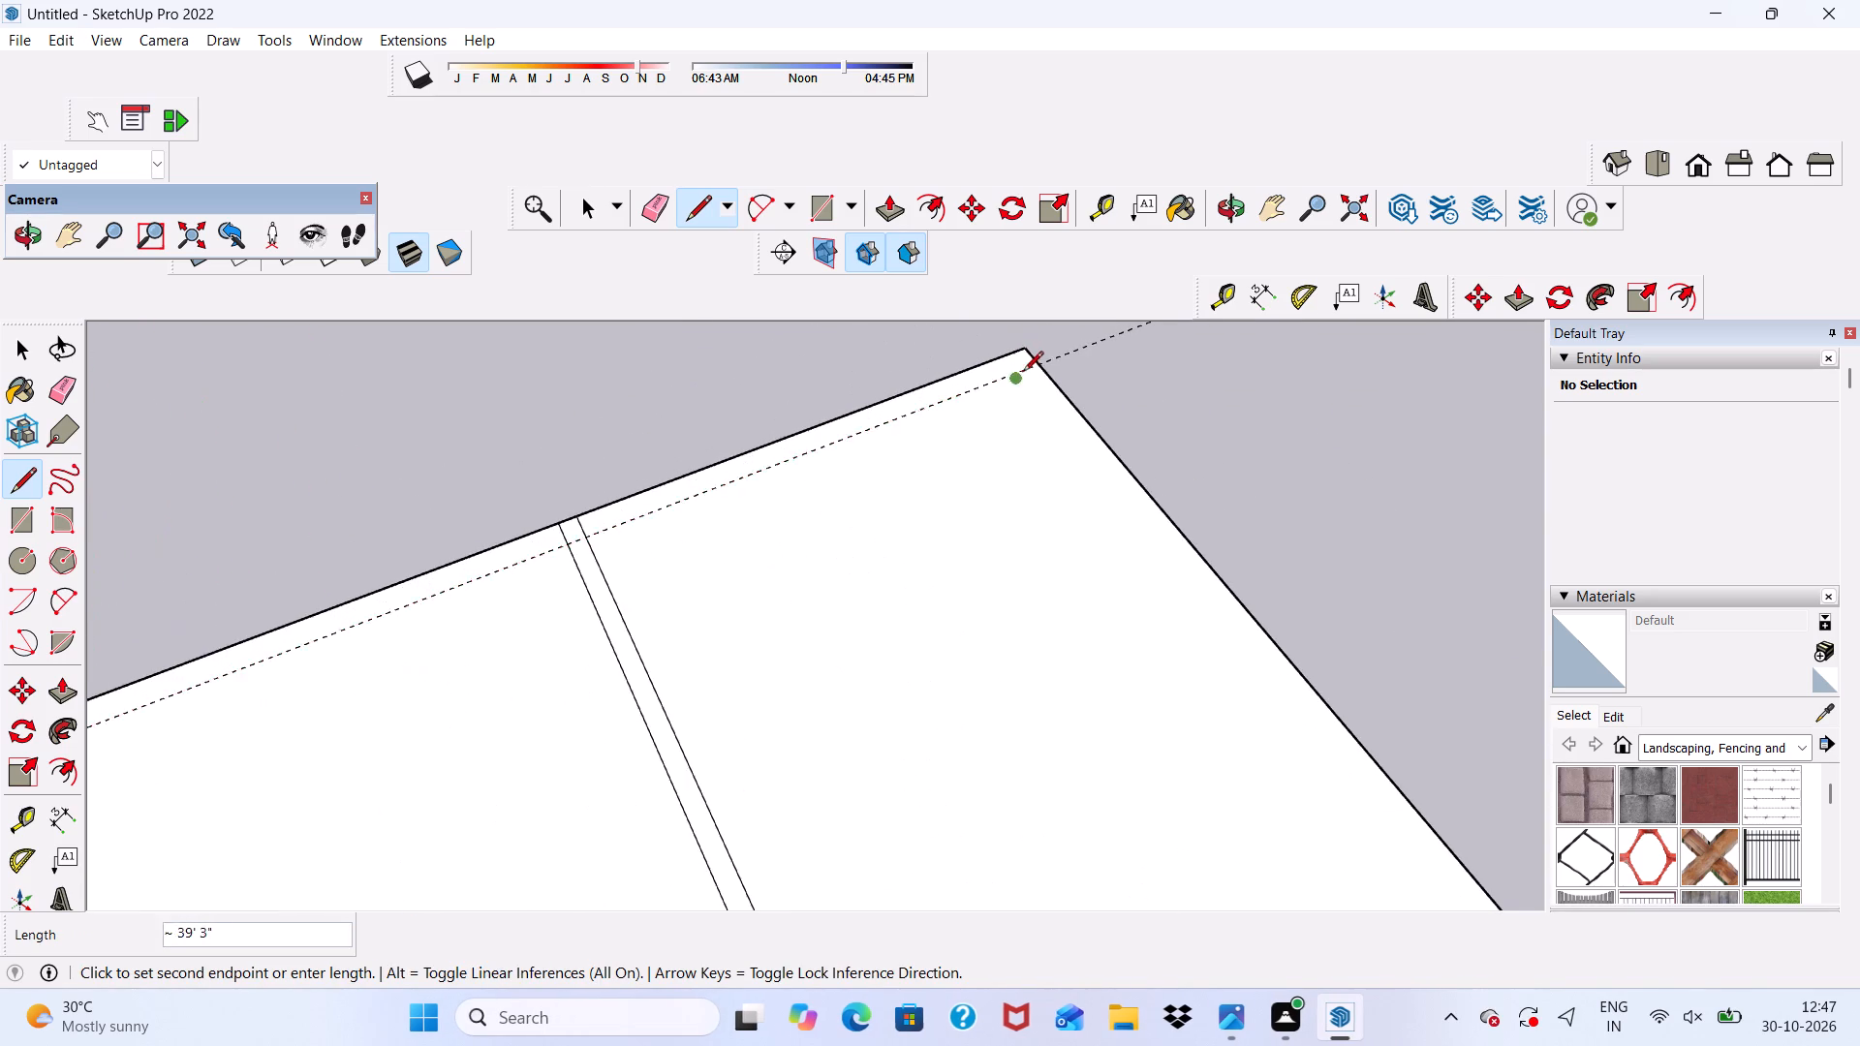
scroll(1036, 361, up, 4)
click(1039, 362)
scroll(1053, 363, down, 5)
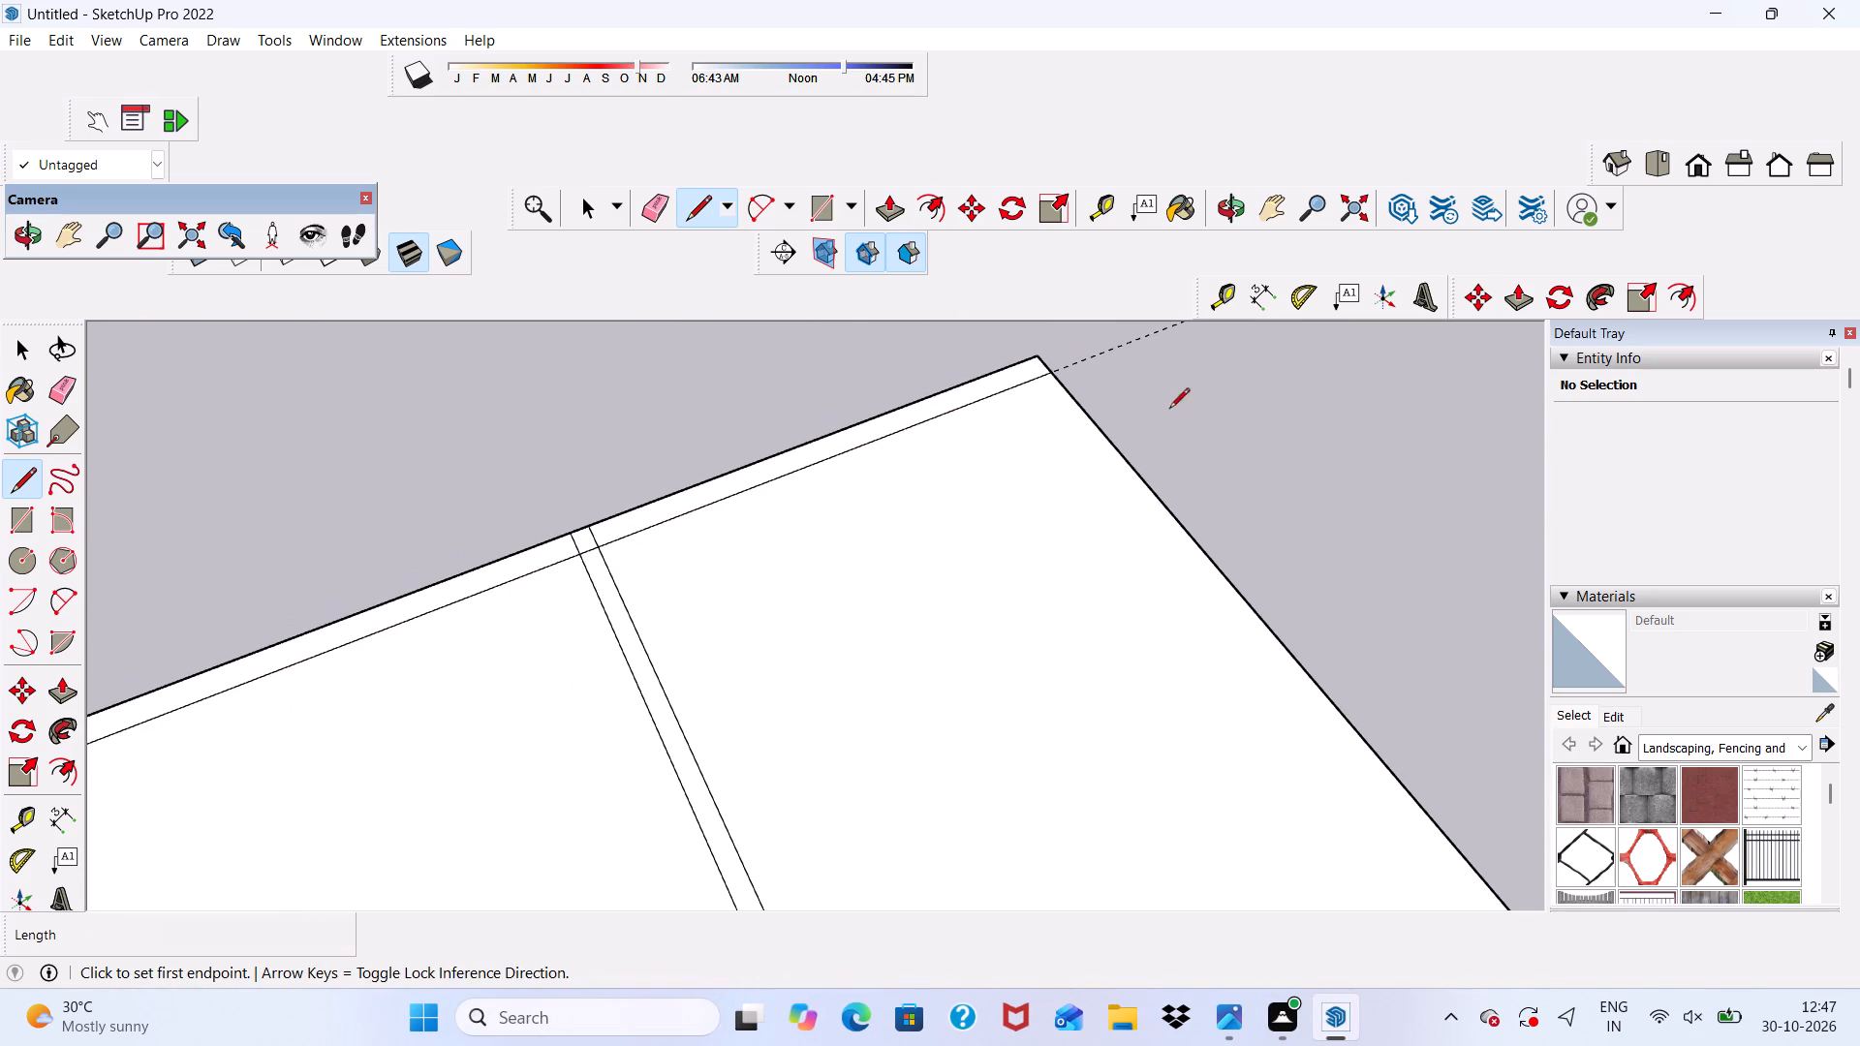
Erase the guide and the stray segments crossing the new edge strip at the lengthwise partition and at the roof corner.
key(space)
click(652, 200)
scroll(604, 447, up, 5)
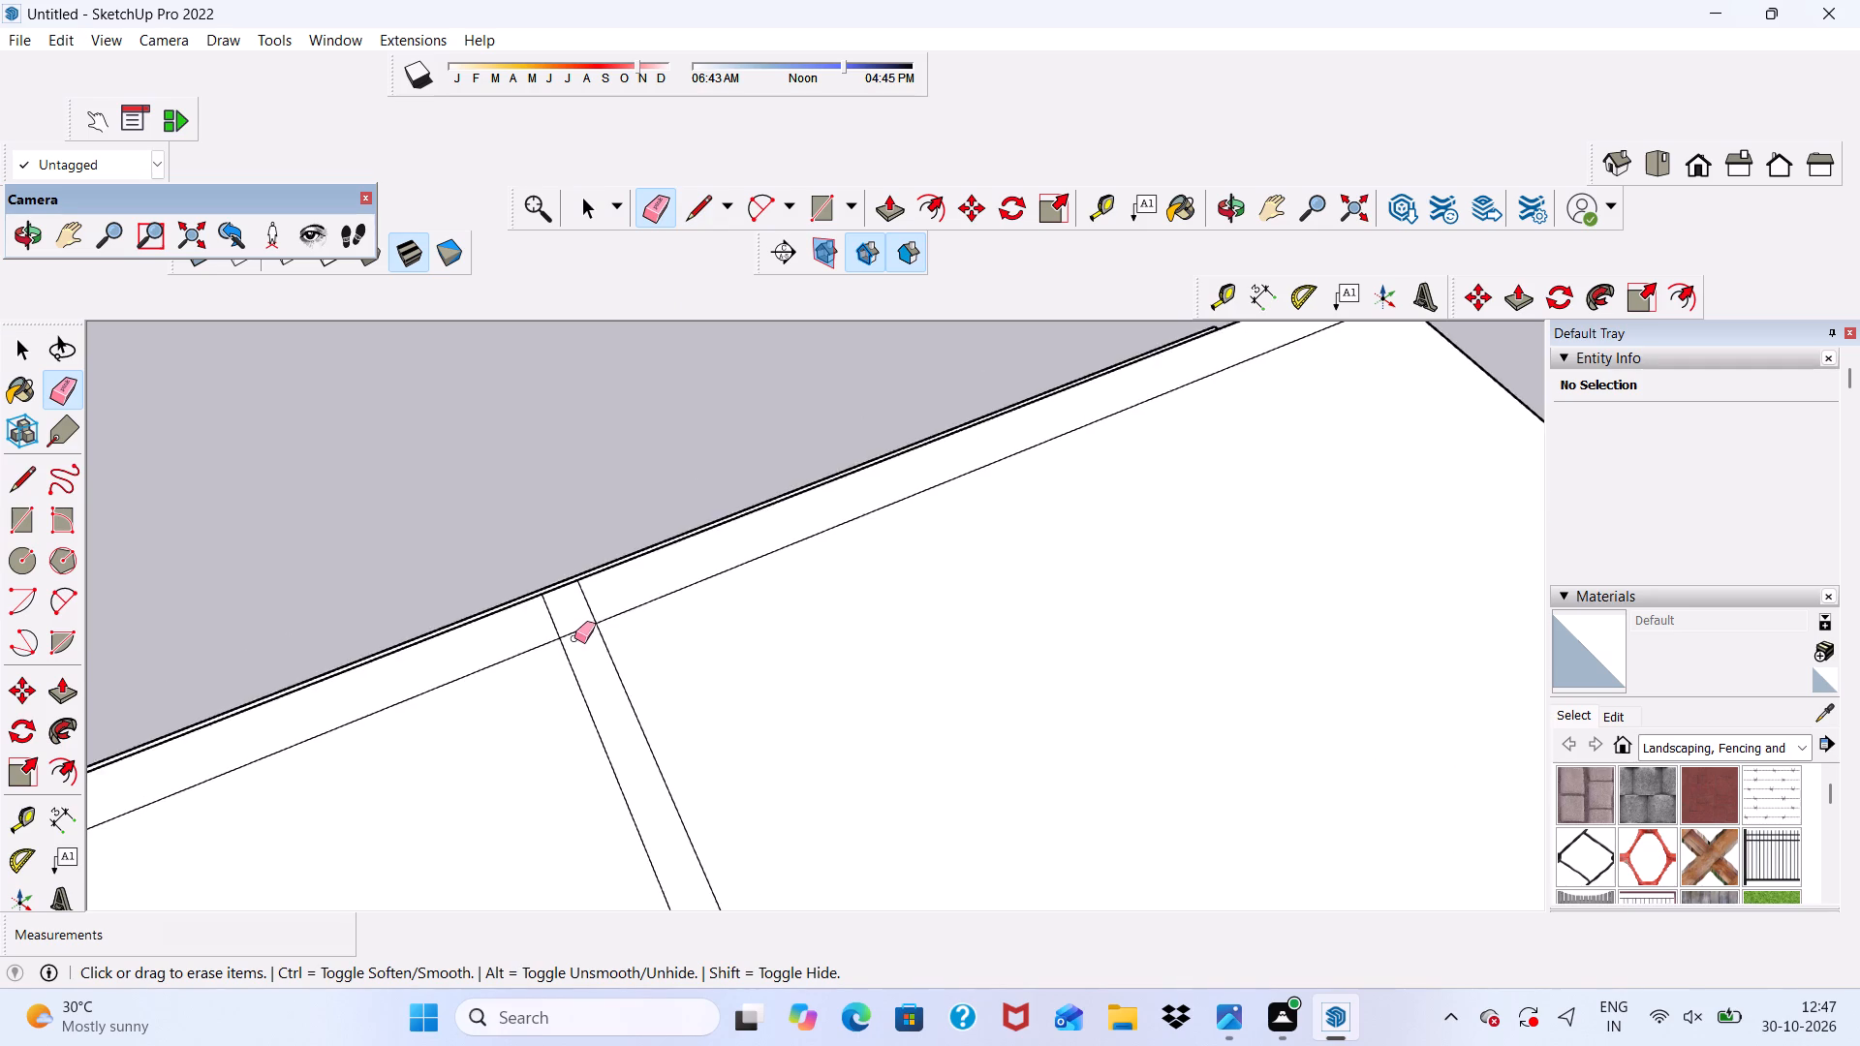
scroll(574, 638, up, 3)
click(582, 581)
drag(547, 594, 530, 604)
drag(559, 604, 580, 630)
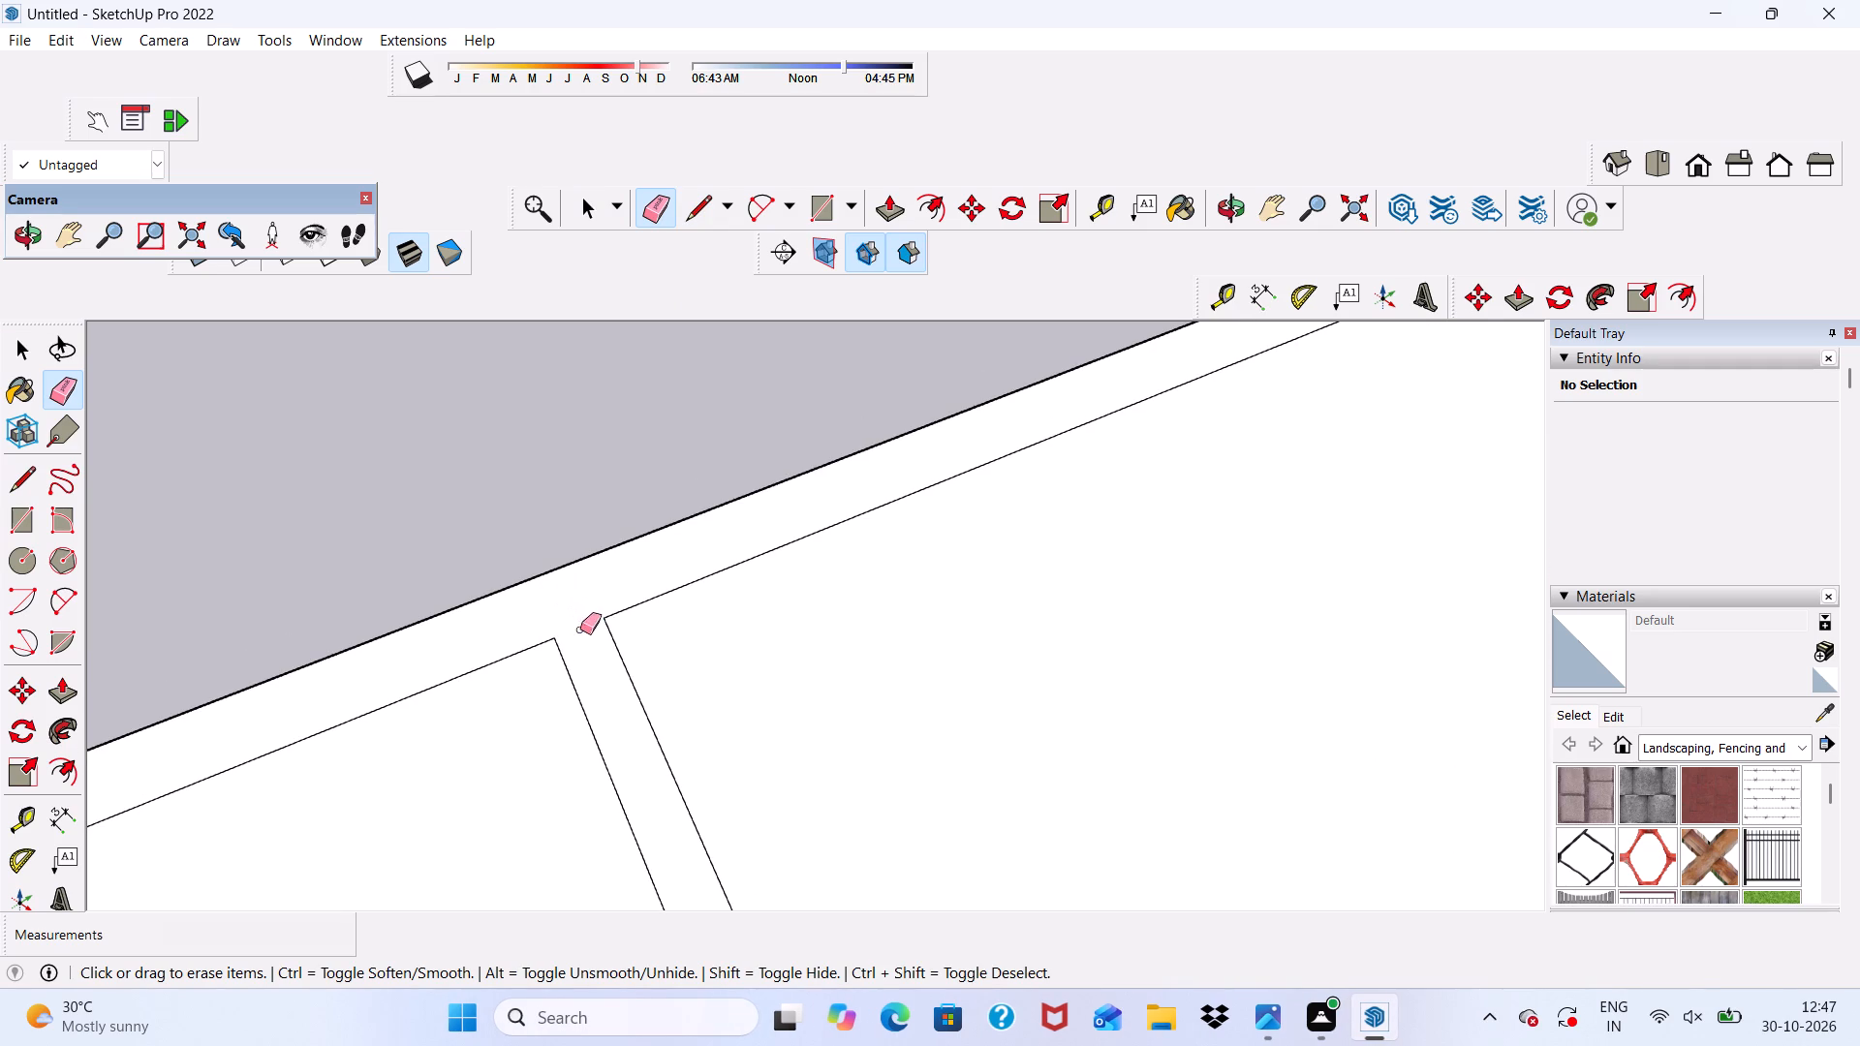
scroll(580, 631, down, 18)
scroll(263, 766, up, 11)
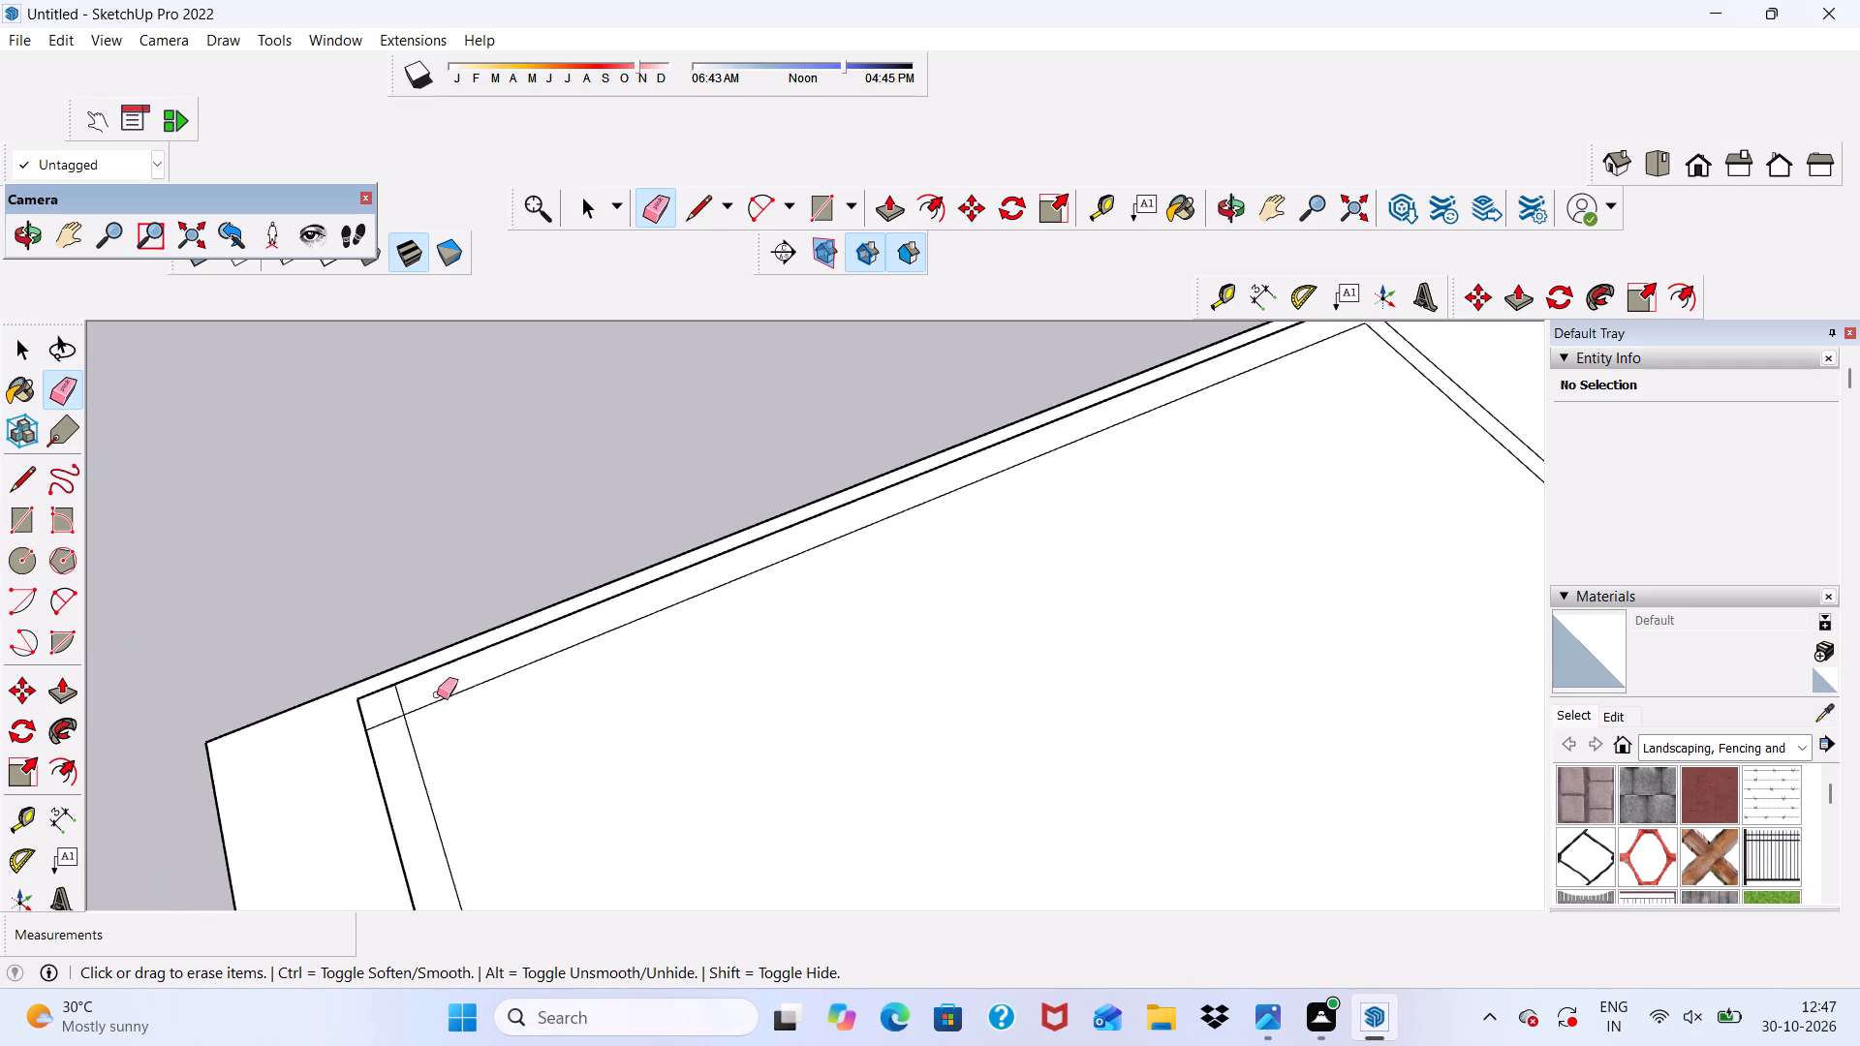
scroll(437, 694, up, 4)
drag(390, 696, 356, 752)
scroll(480, 633, down, 6)
scroll(457, 530, down, 17)
Erase the line segments inside the crossing of the two partition strips so the strips merge.
middle_drag(835, 644, 674, 628)
scroll(813, 651, up, 6)
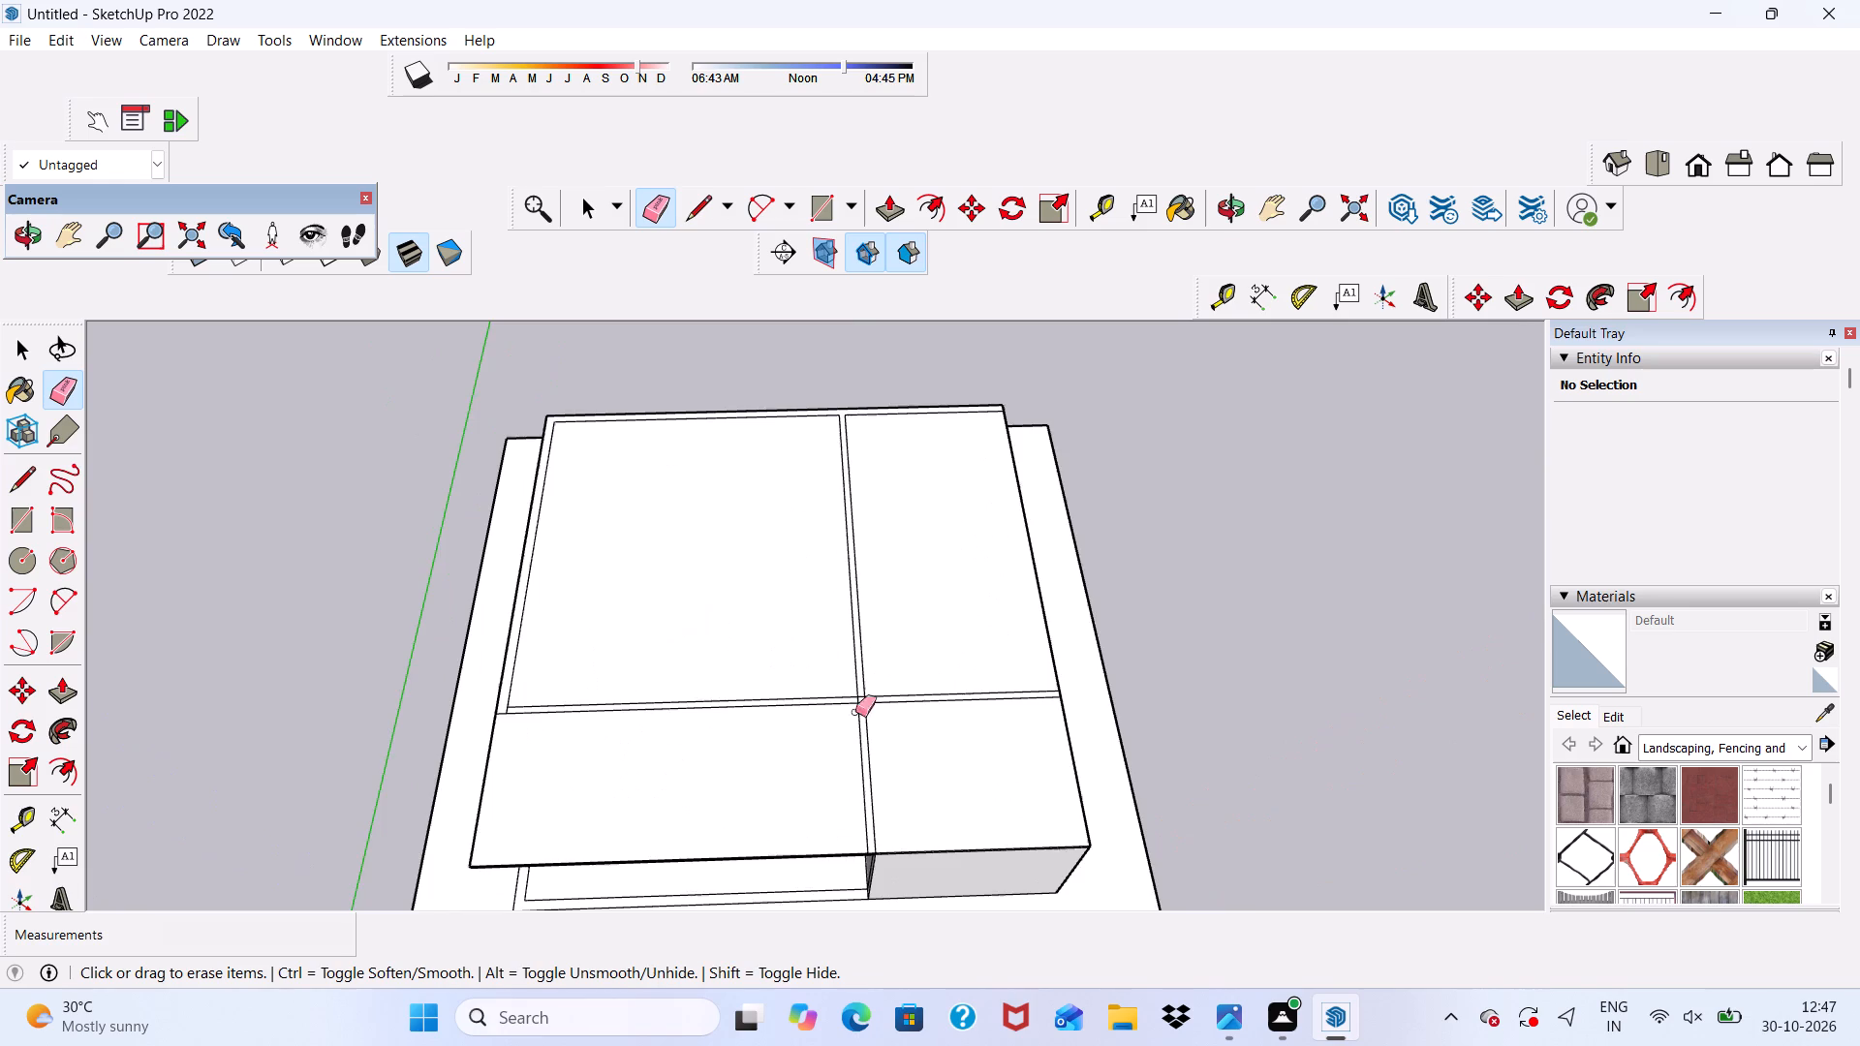
scroll(855, 712, up, 20)
drag(887, 713, 887, 750)
drag(902, 709, 1037, 687)
drag(892, 663, 887, 704)
drag(908, 709, 984, 708)
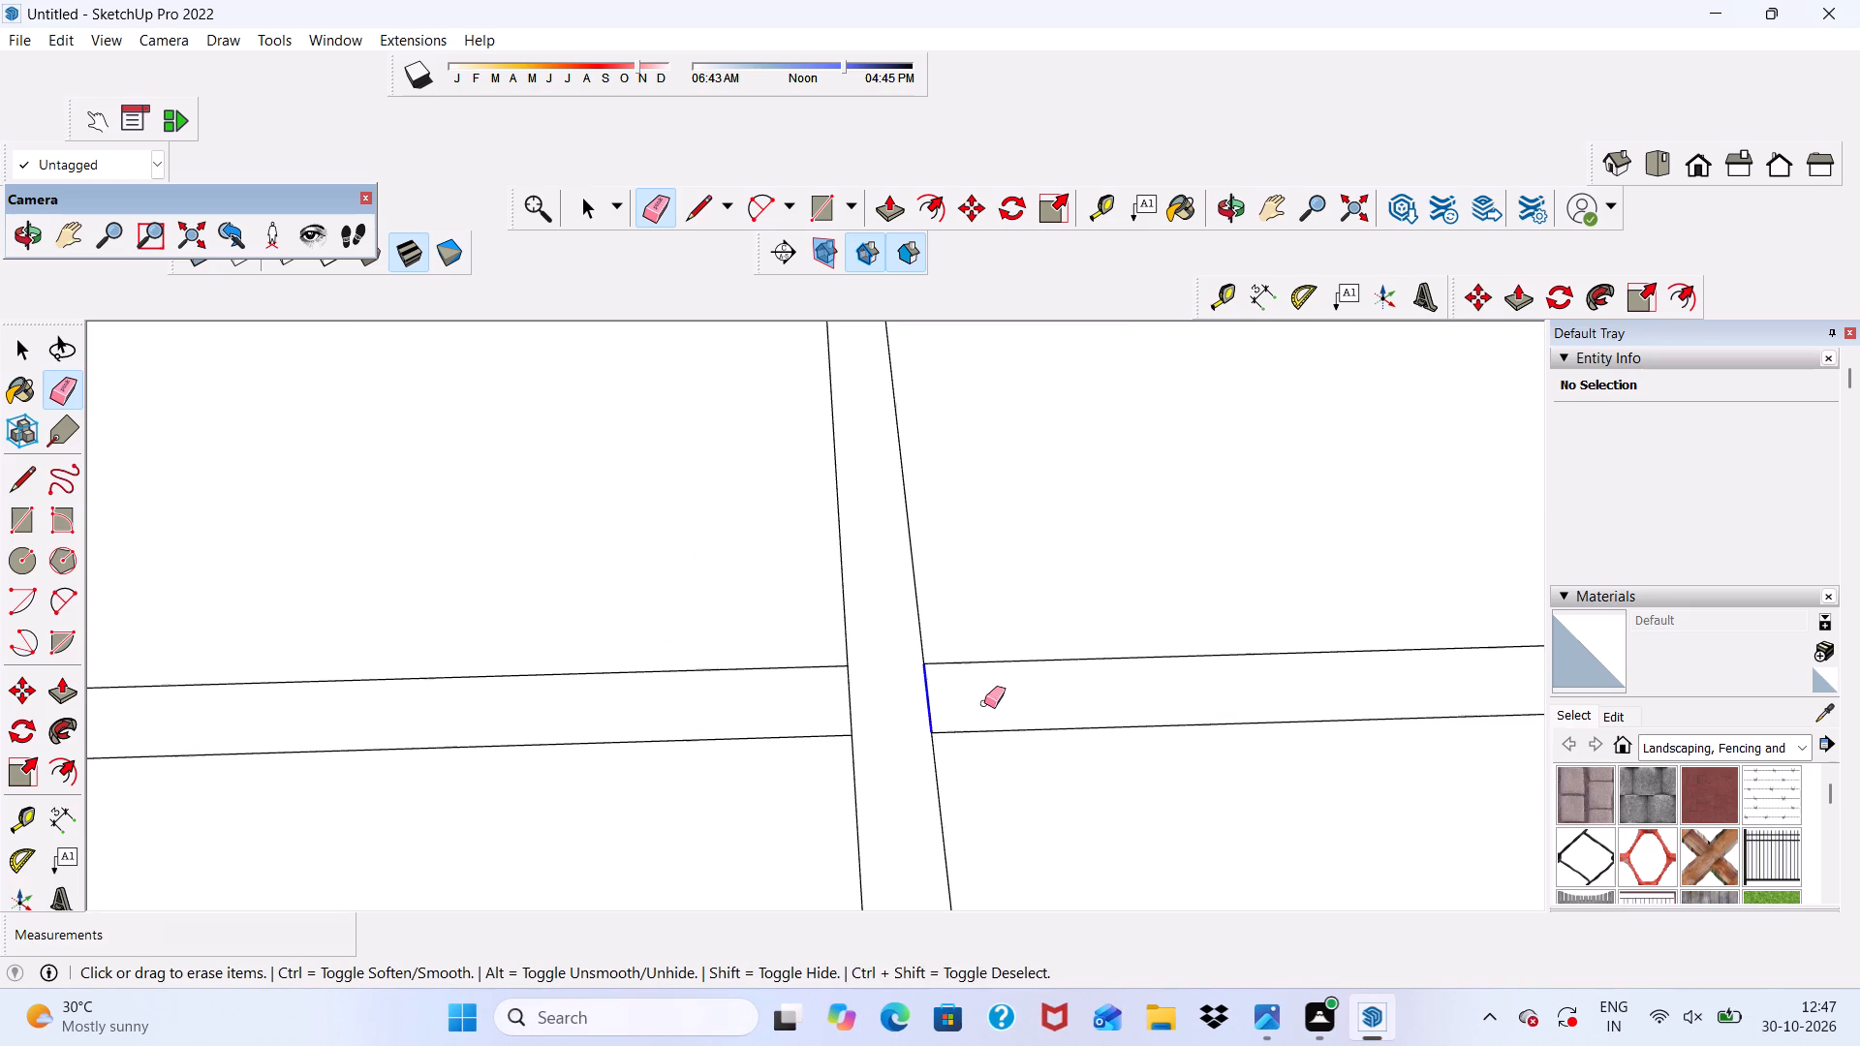
drag(864, 681, 793, 701)
scroll(765, 656, down, 6)
scroll(865, 516, down, 17)
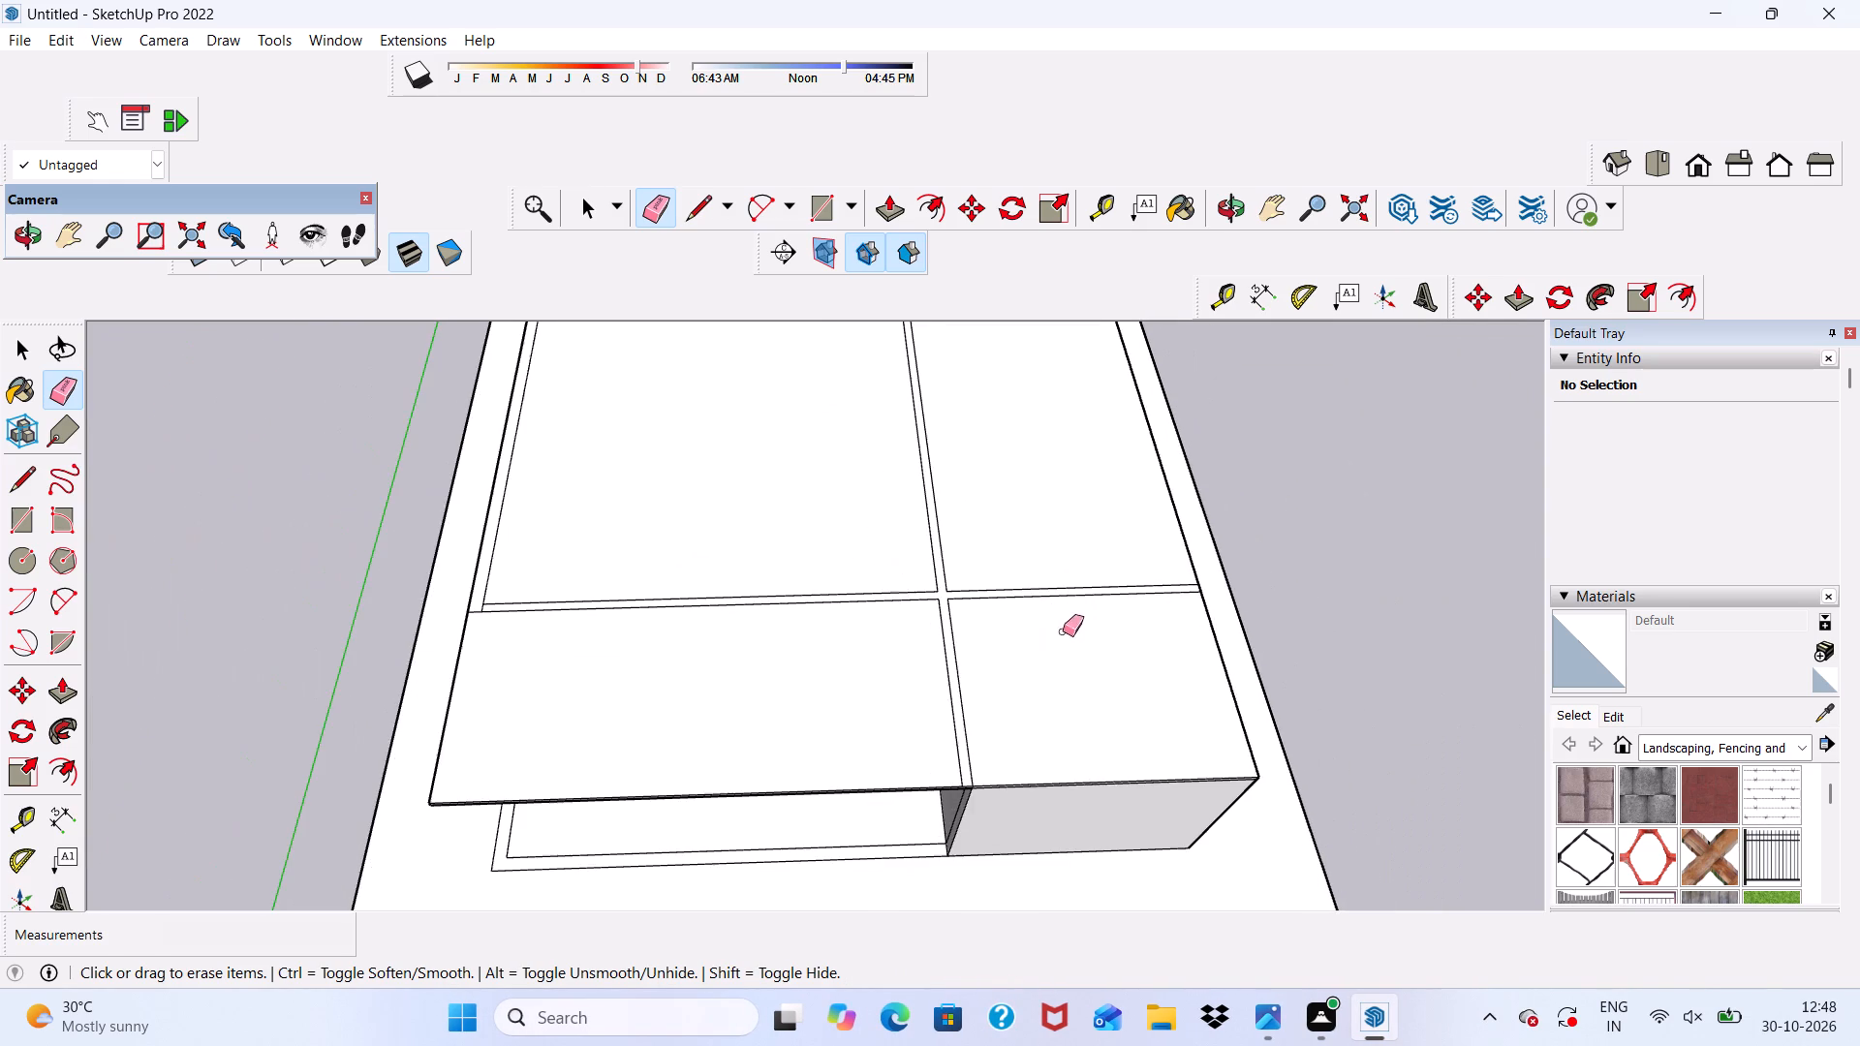
Erase the segments separating the crosswise partition strip from the edge strip beside the large room.
scroll(536, 645, up, 17)
drag(535, 574, 473, 575)
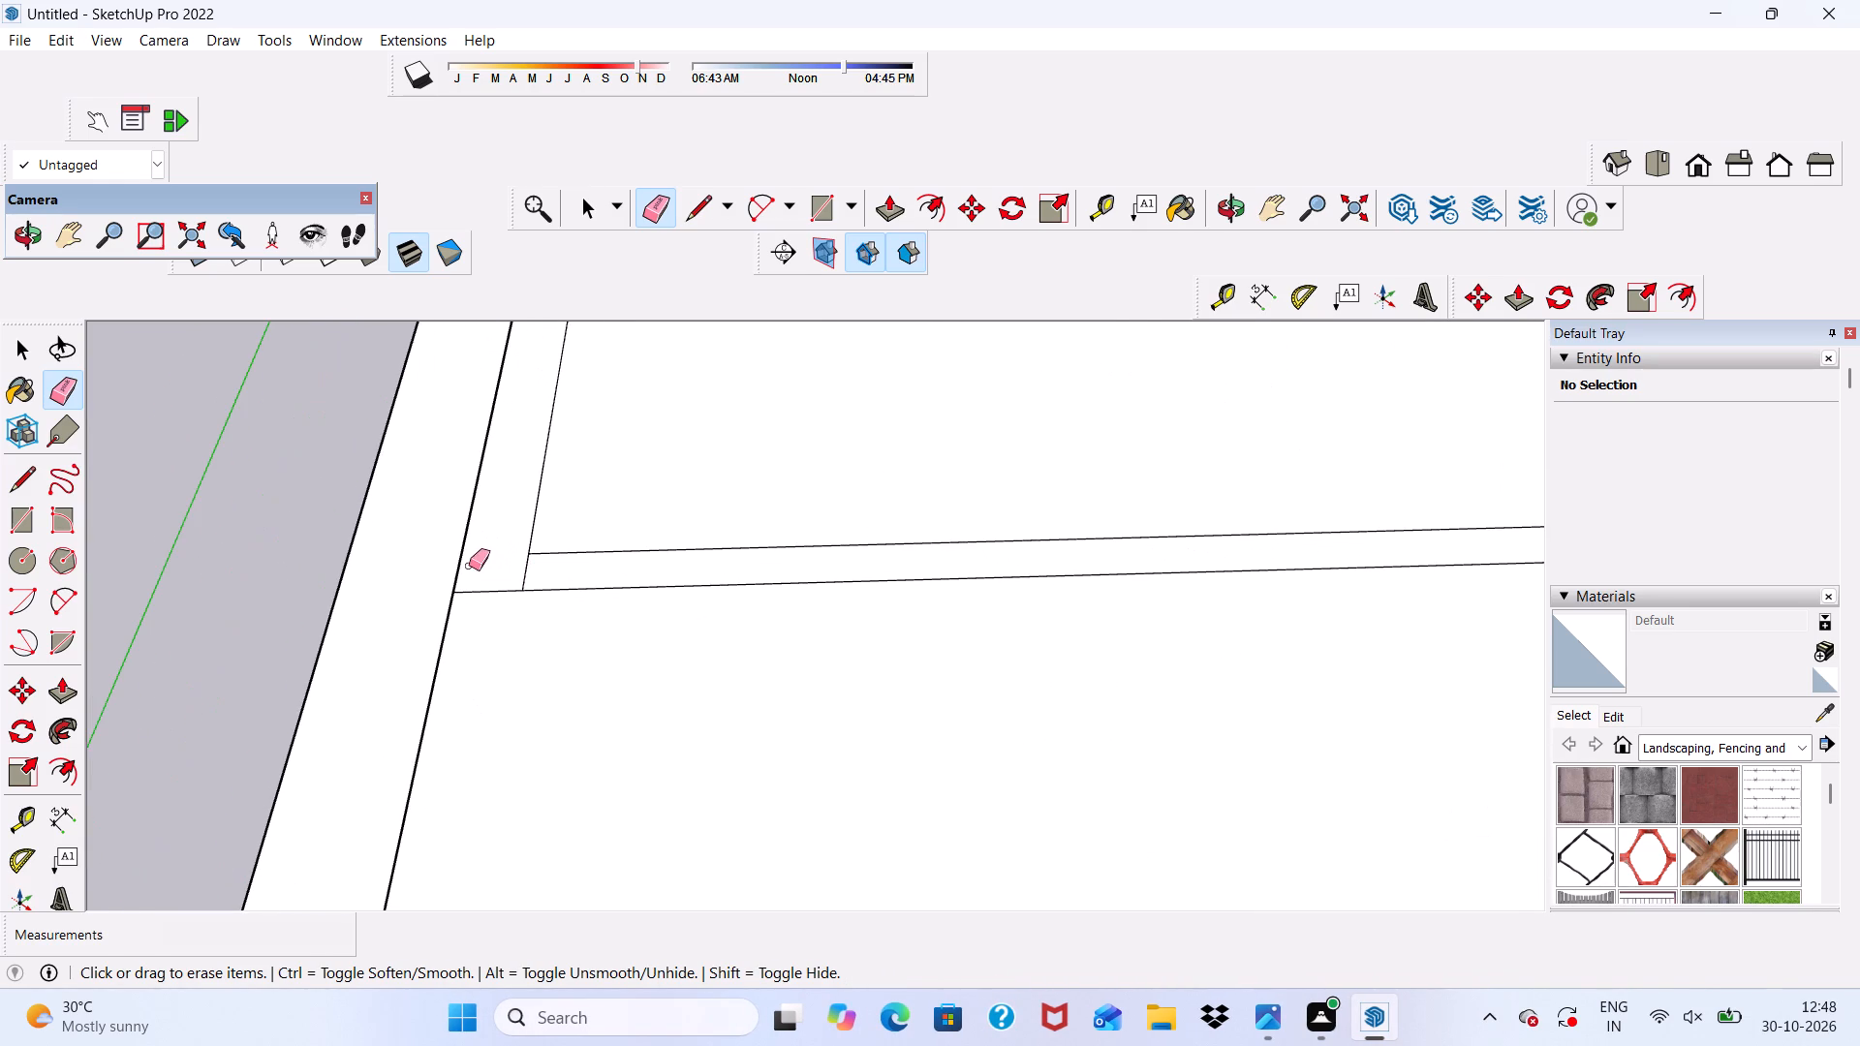
drag(499, 557, 546, 569)
scroll(422, 513, down, 12)
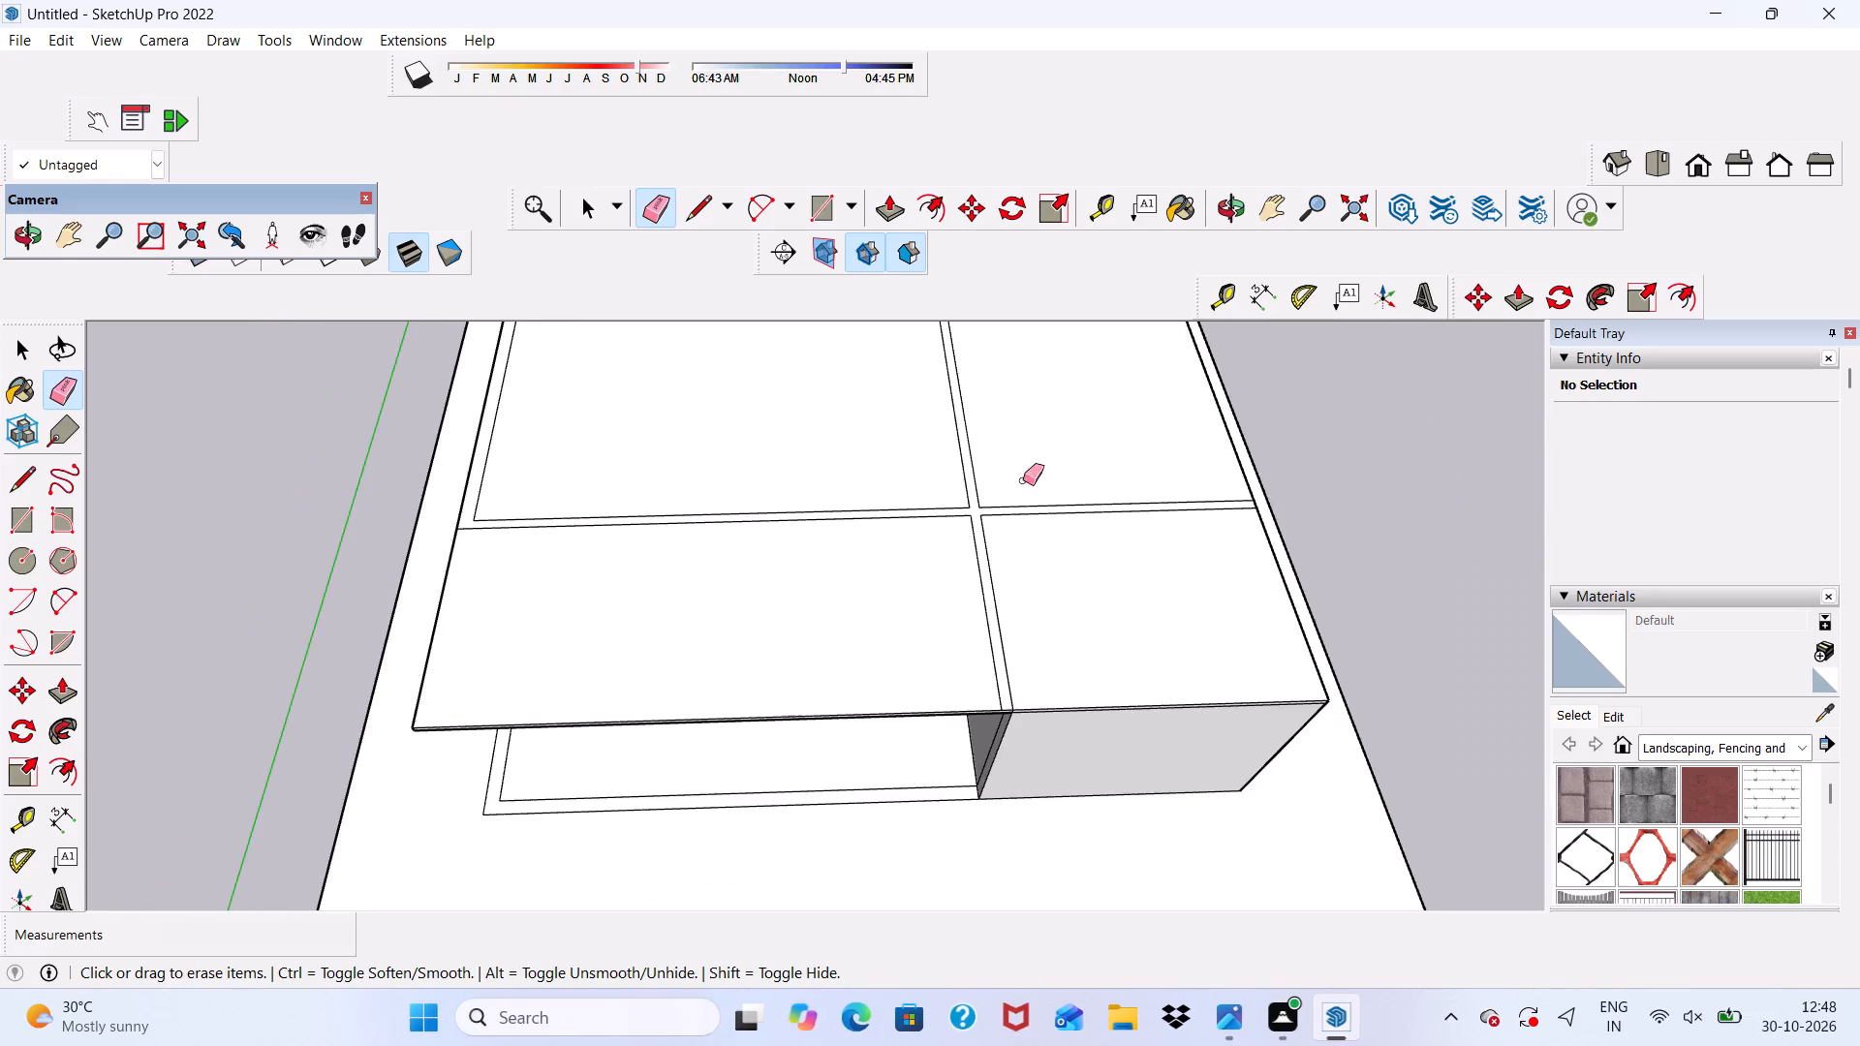
Place a guide 9" inside the roof's side edge above the closed room, opposite the large room's edge strip.
scroll(1284, 507, up, 14)
middle_drag(1227, 501, 1069, 552)
scroll(1062, 547, up, 4)
middle_drag(1242, 633, 948, 383)
scroll(967, 402, down, 3)
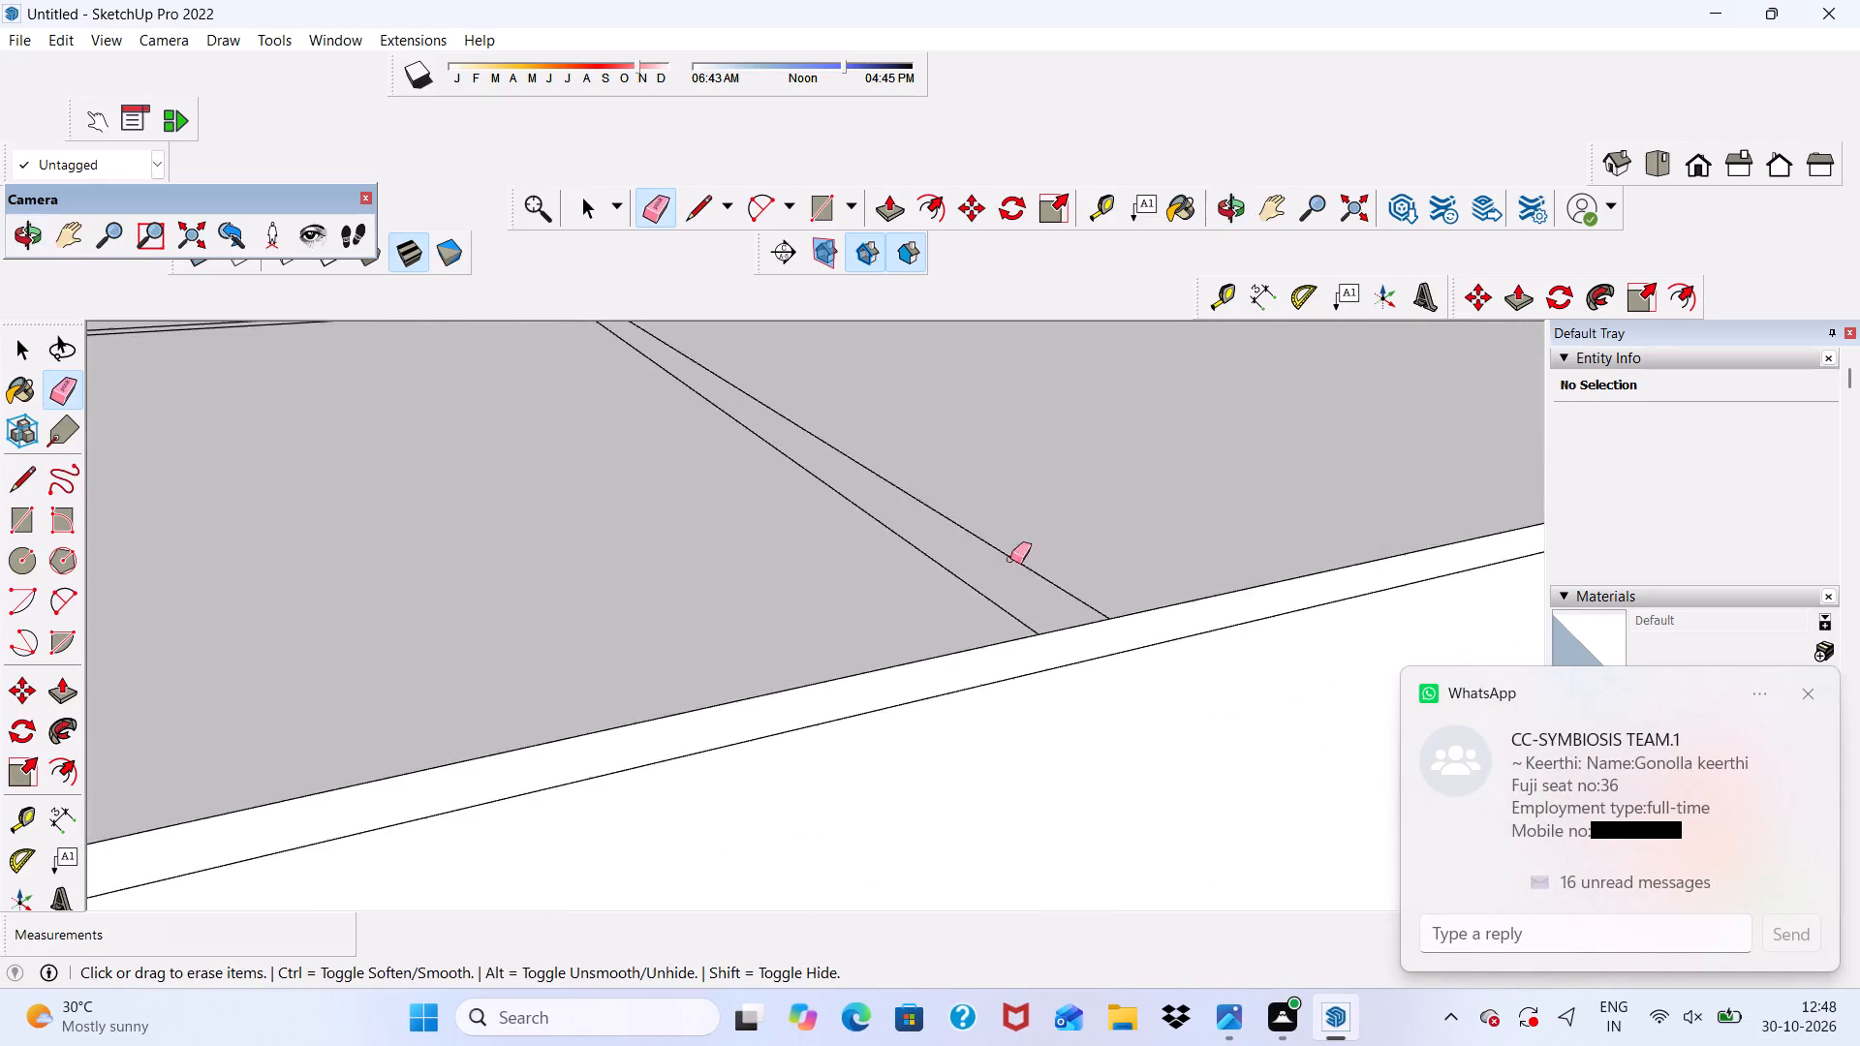
scroll(1010, 559, down, 6)
key(space)
scroll(928, 473, down, 10)
middle_drag(659, 651, 956, 818)
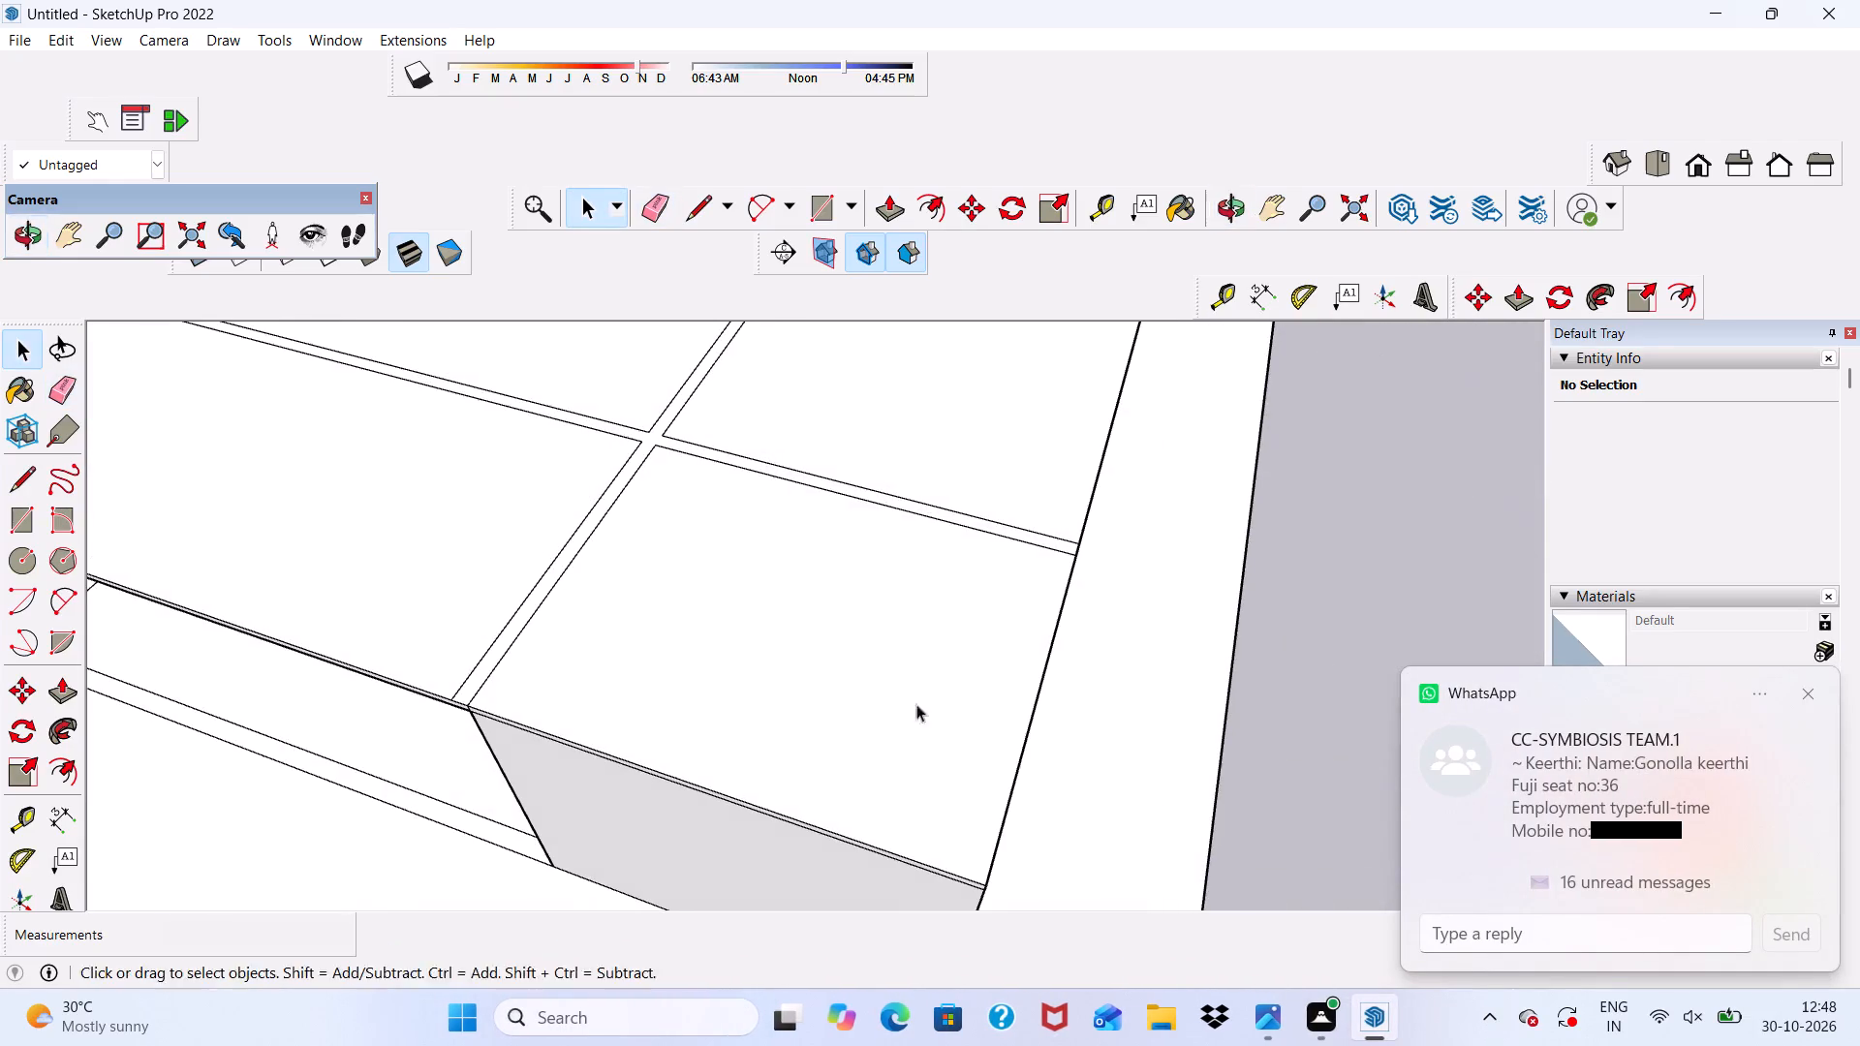
click(1107, 192)
scroll(1144, 573, up, 2)
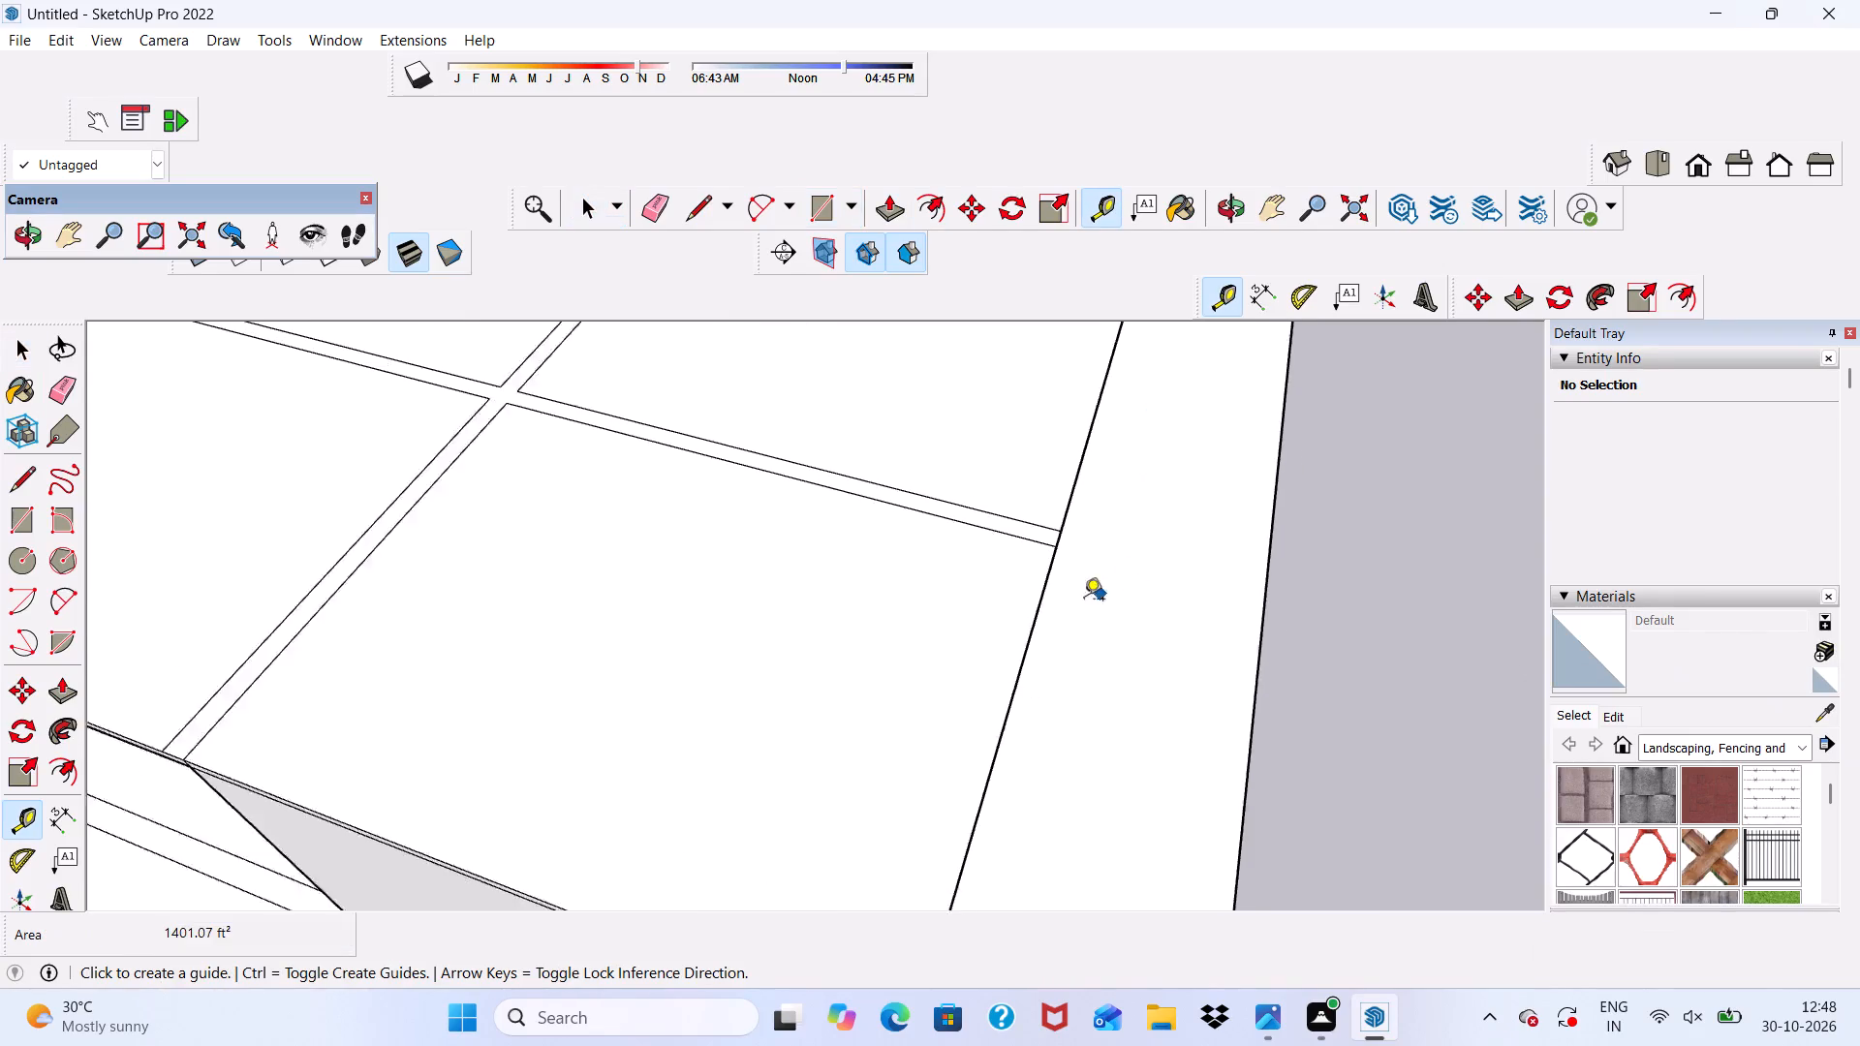
scroll(1084, 600, up, 1)
click(1038, 593)
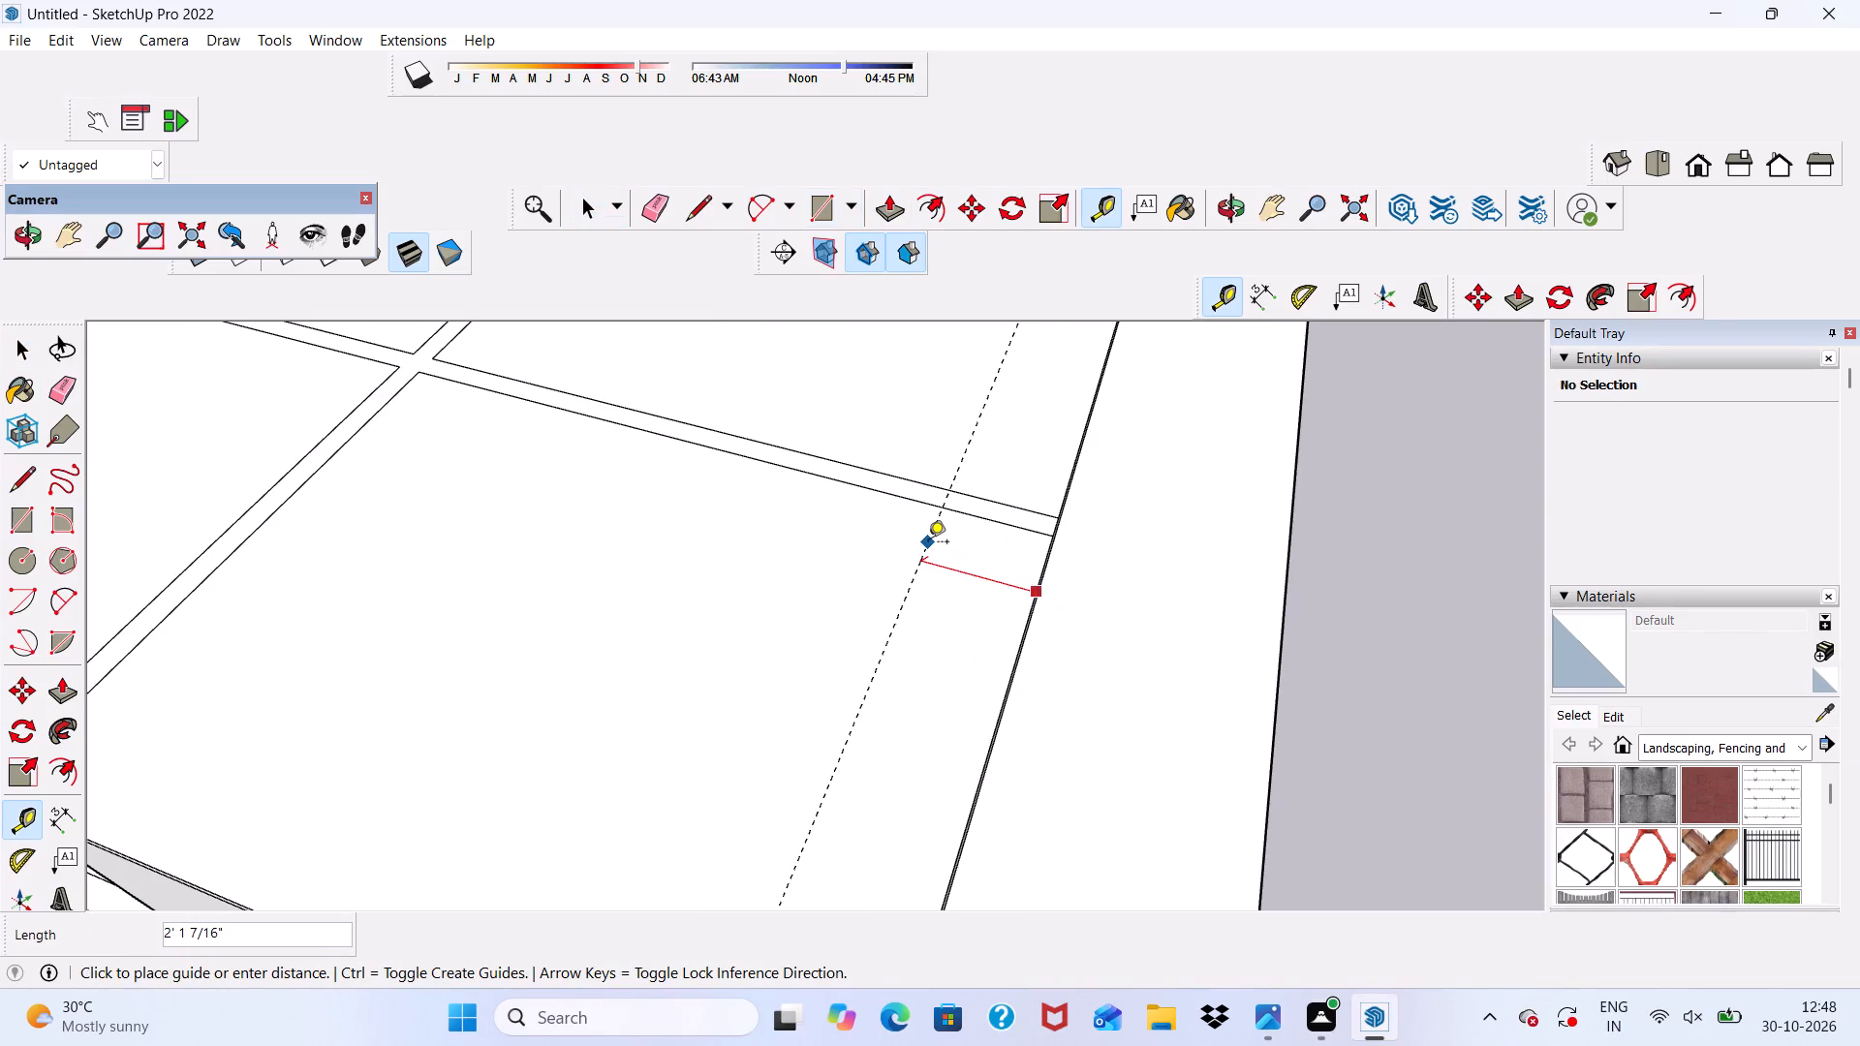
text(9")
key(Return)
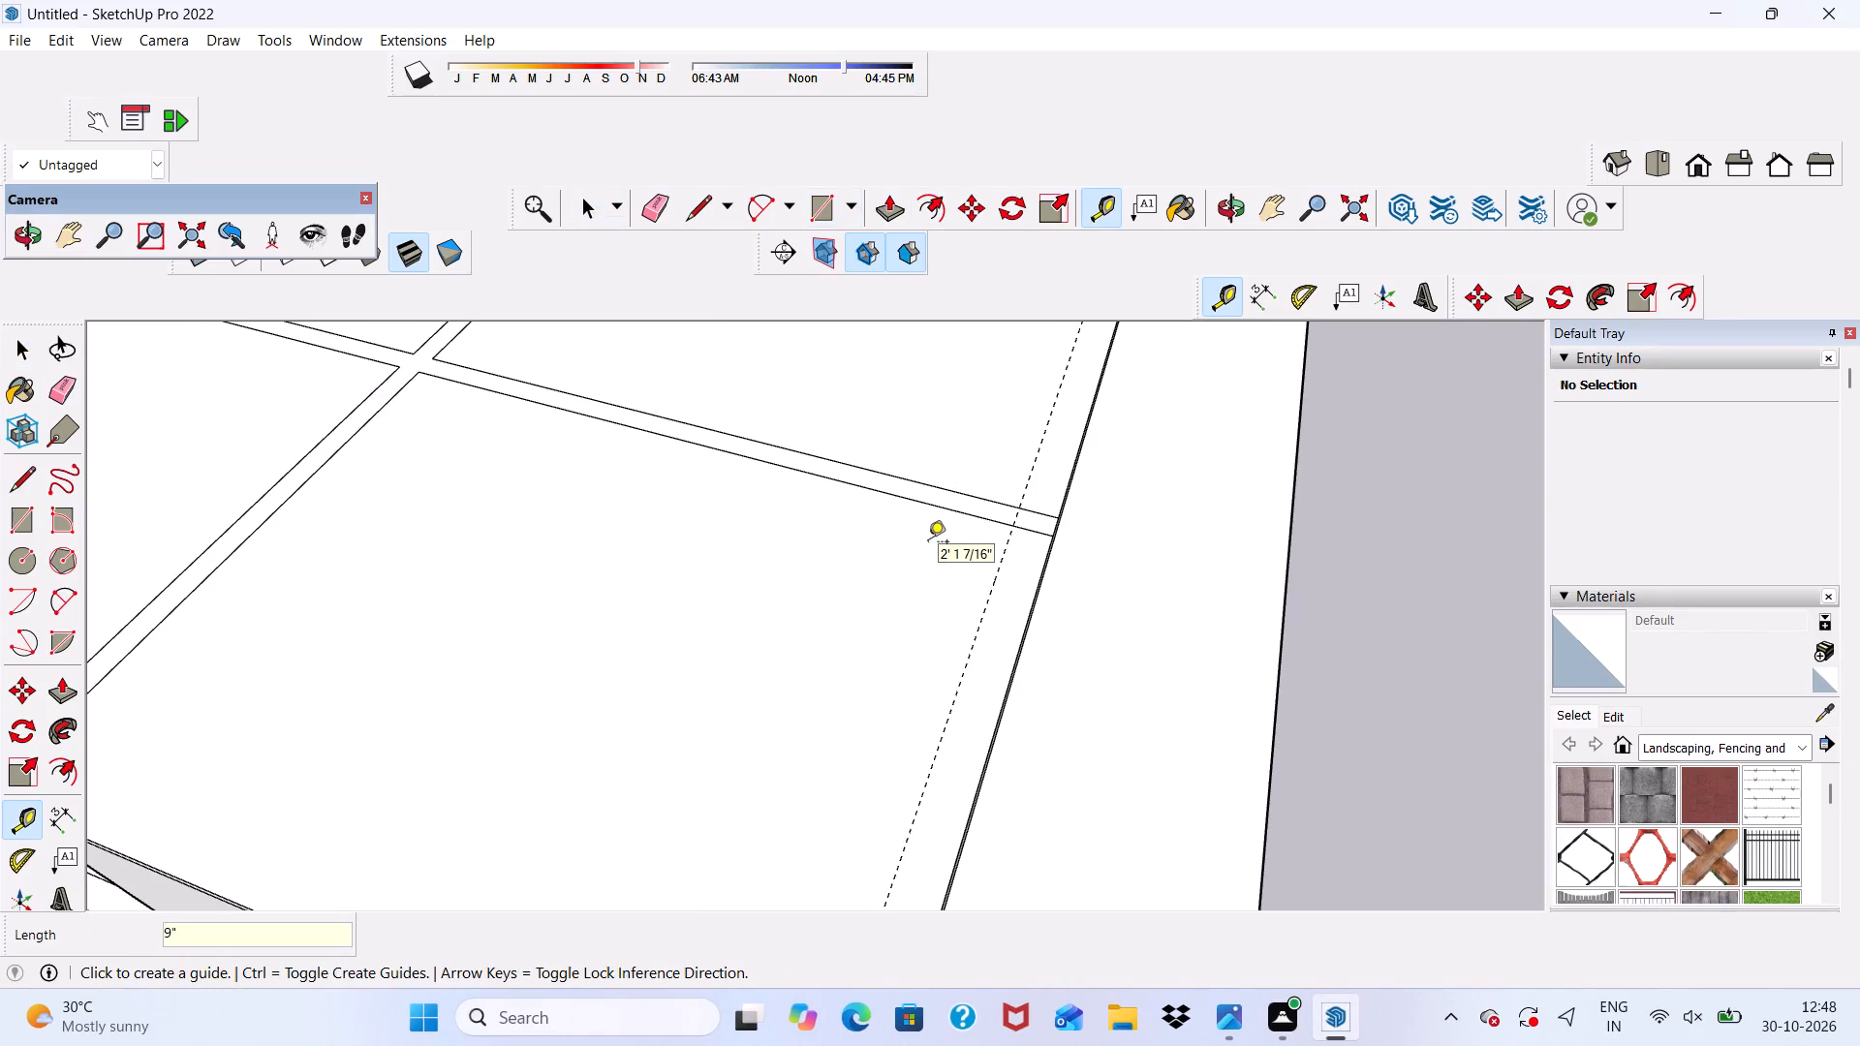
Draw a 40' line along the new guide from the roof's front edge to its back edge.
key(space)
click(708, 191)
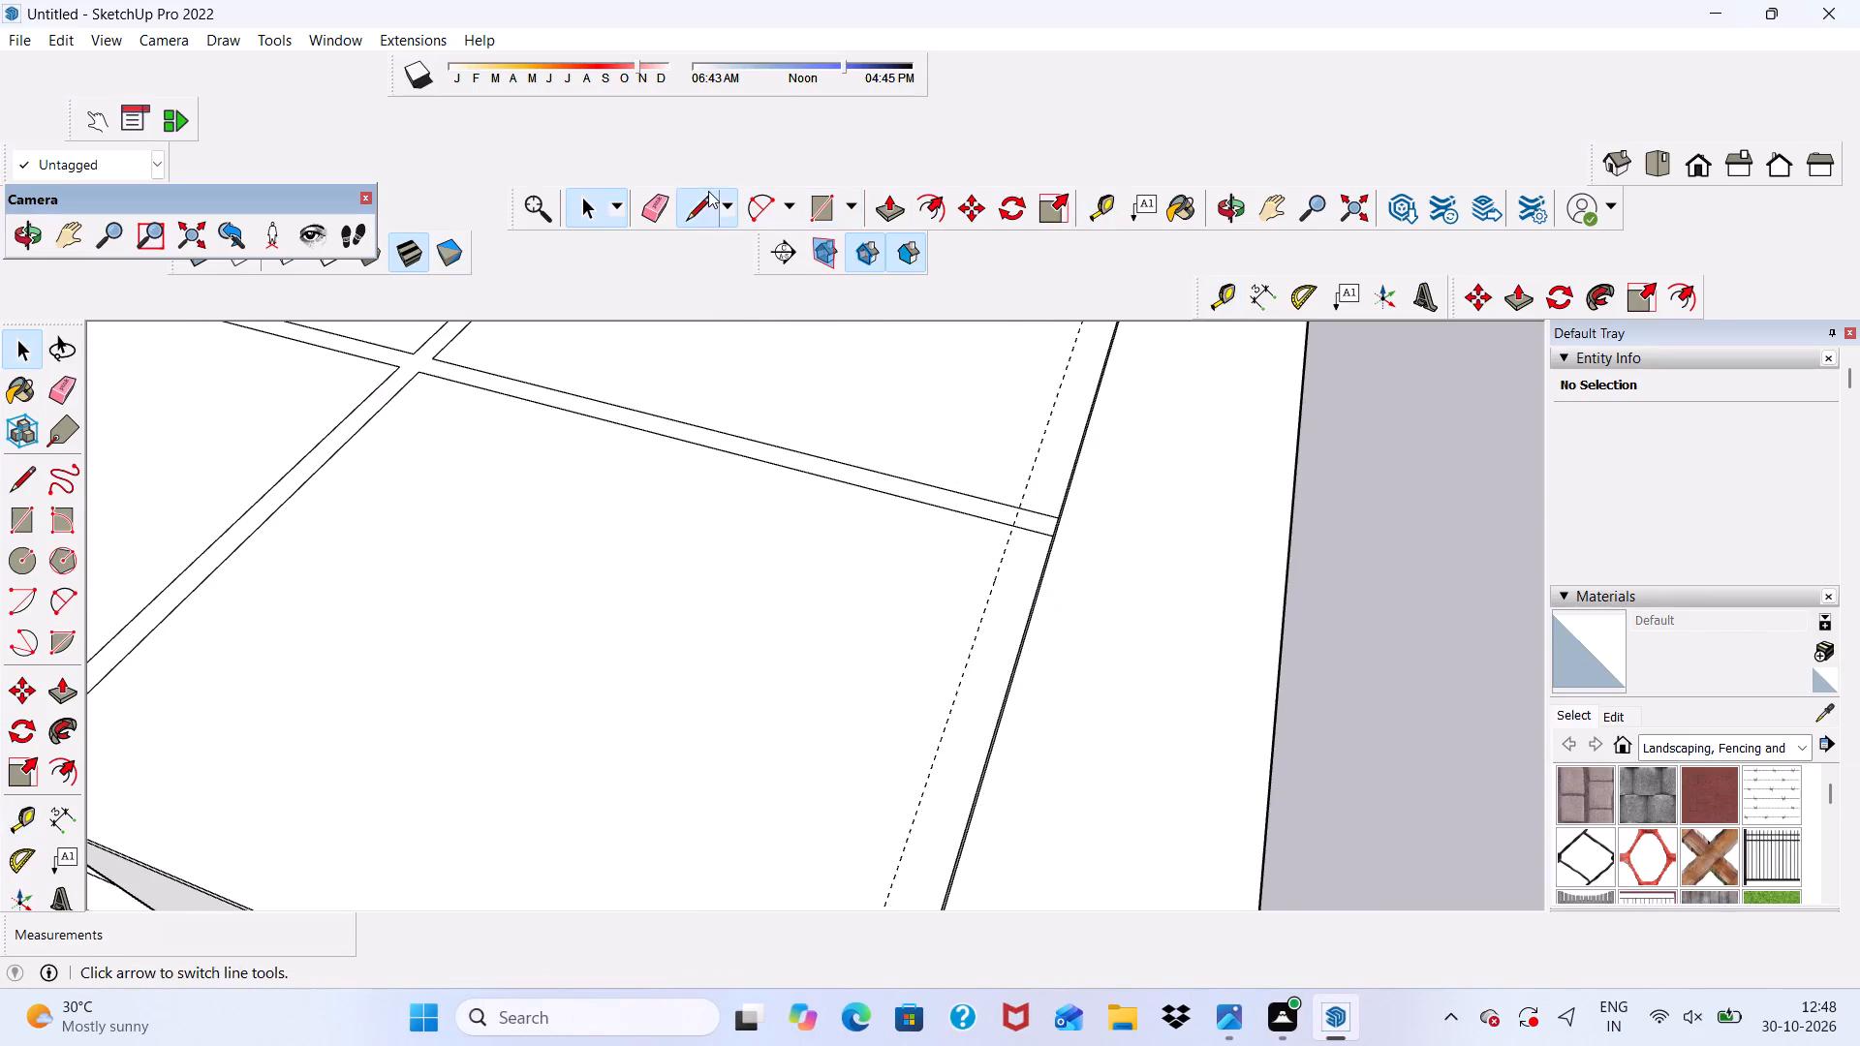
scroll(808, 346, down, 6)
scroll(884, 736, up, 7)
scroll(790, 641, up, 5)
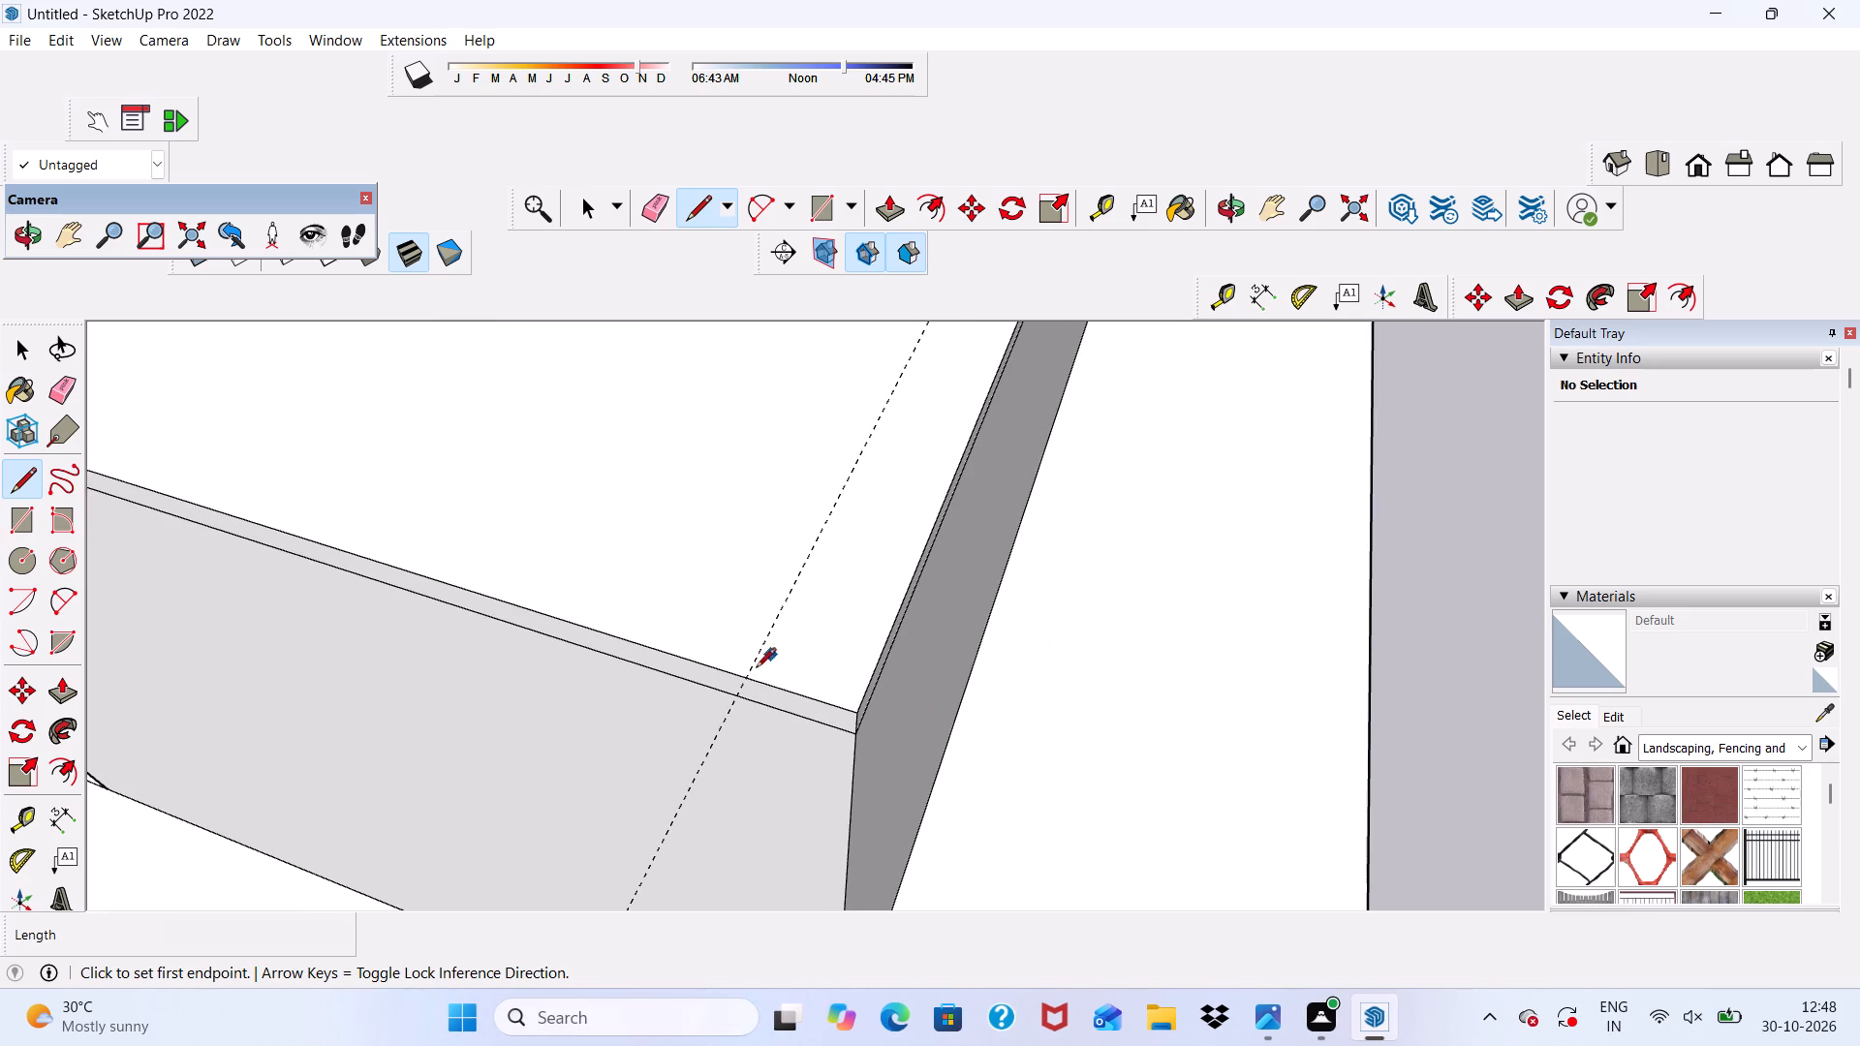
click(750, 678)
scroll(781, 597, down, 11)
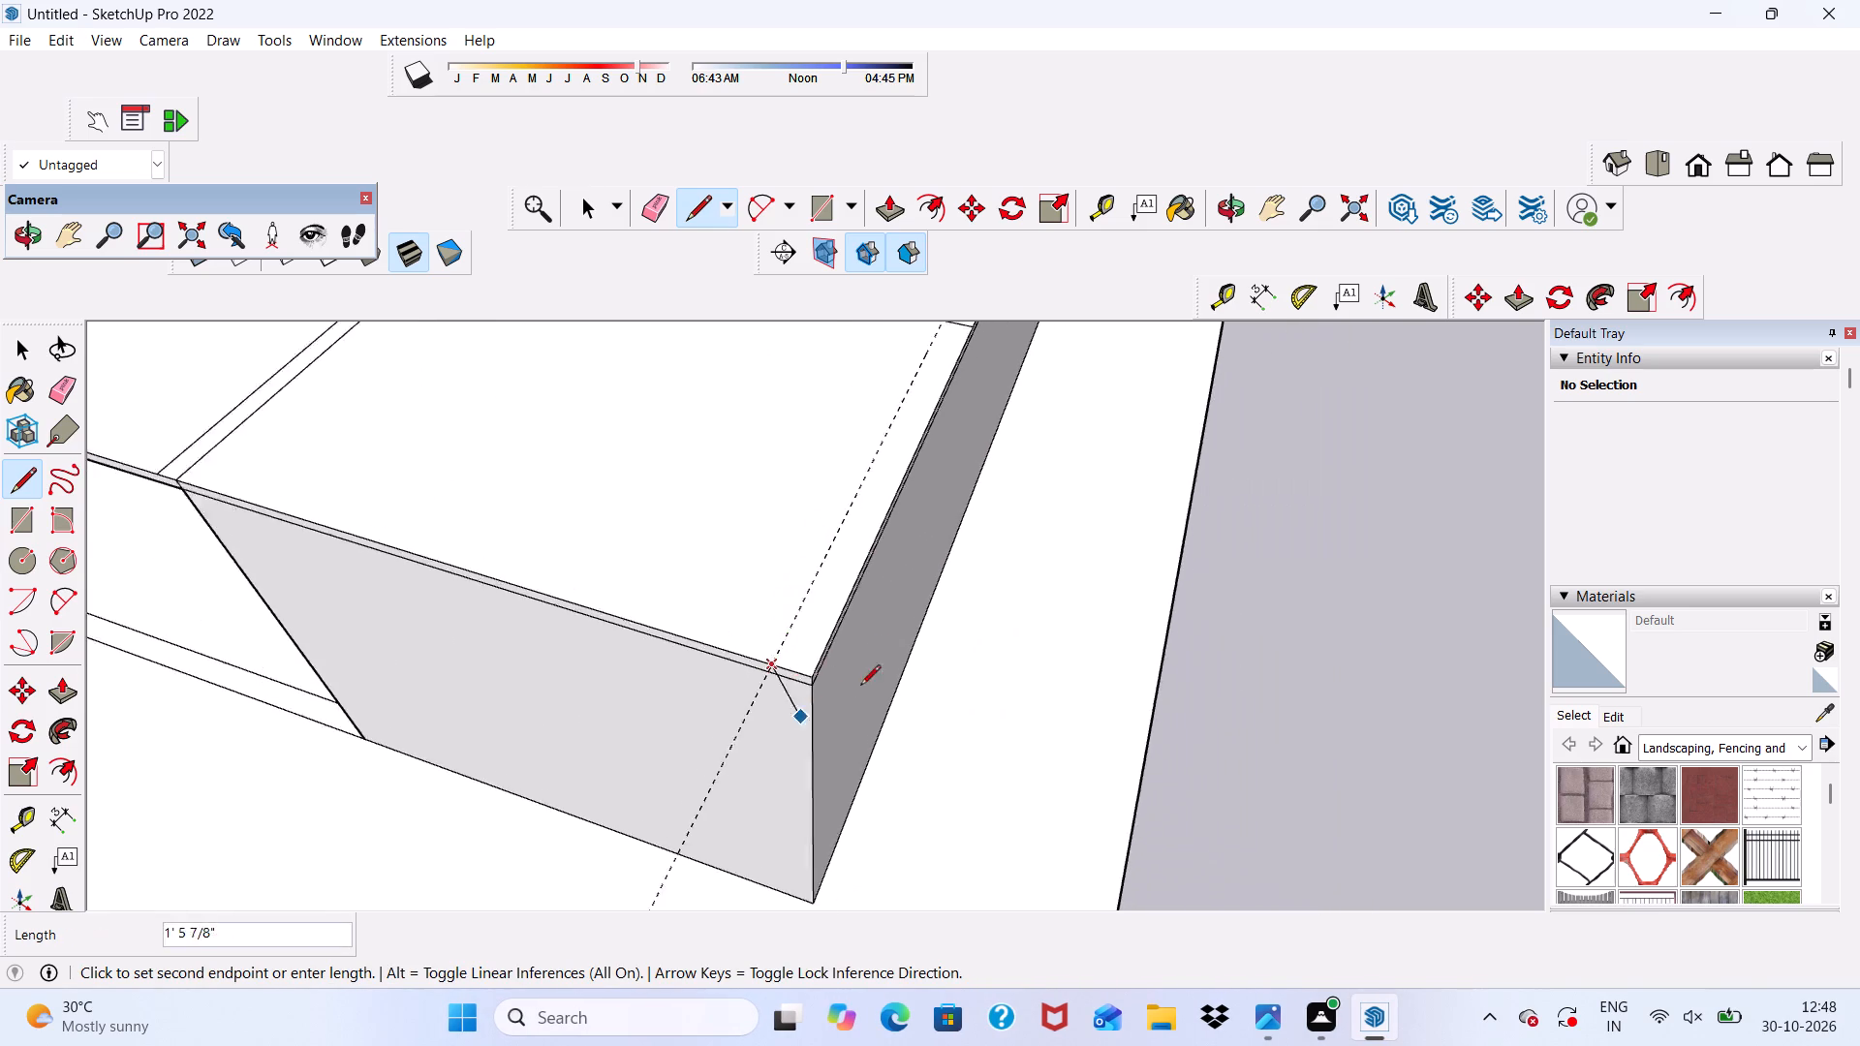
scroll(860, 687, down, 19)
scroll(818, 400, up, 5)
scroll(985, 488, up, 8)
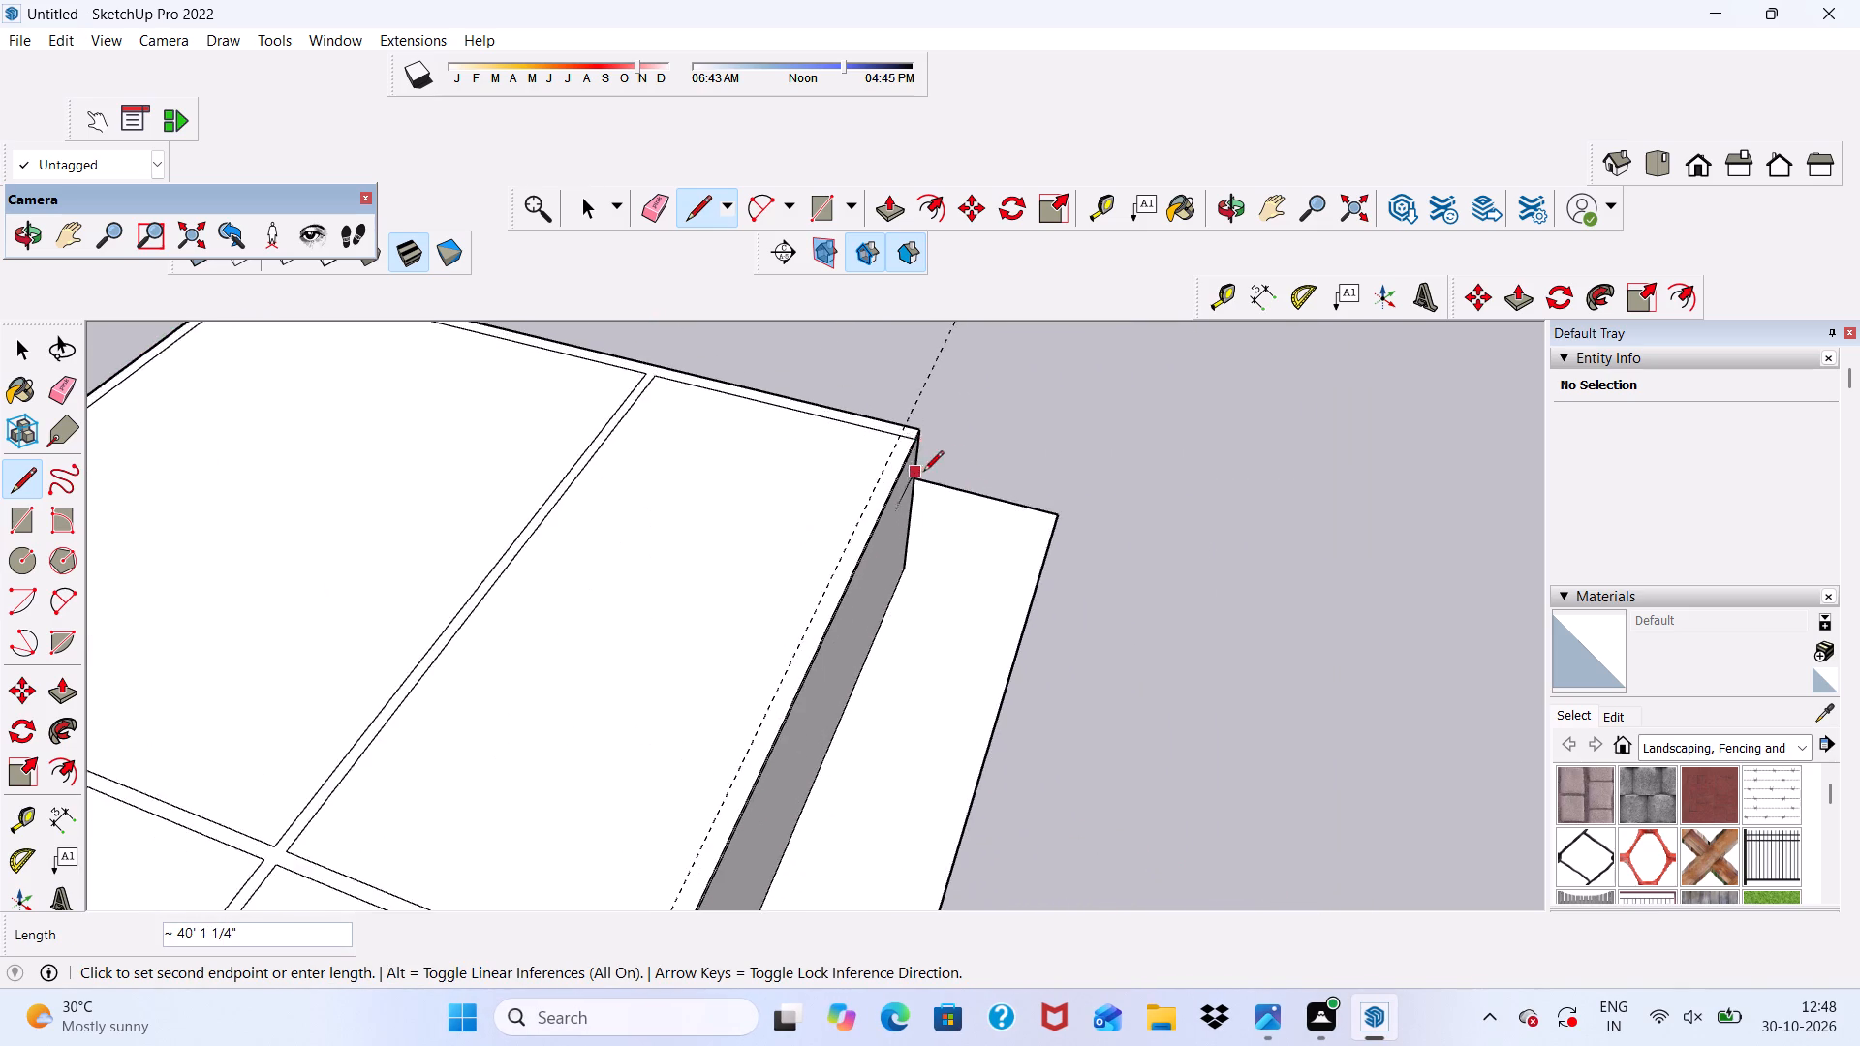
scroll(923, 473, up, 10)
click(911, 420)
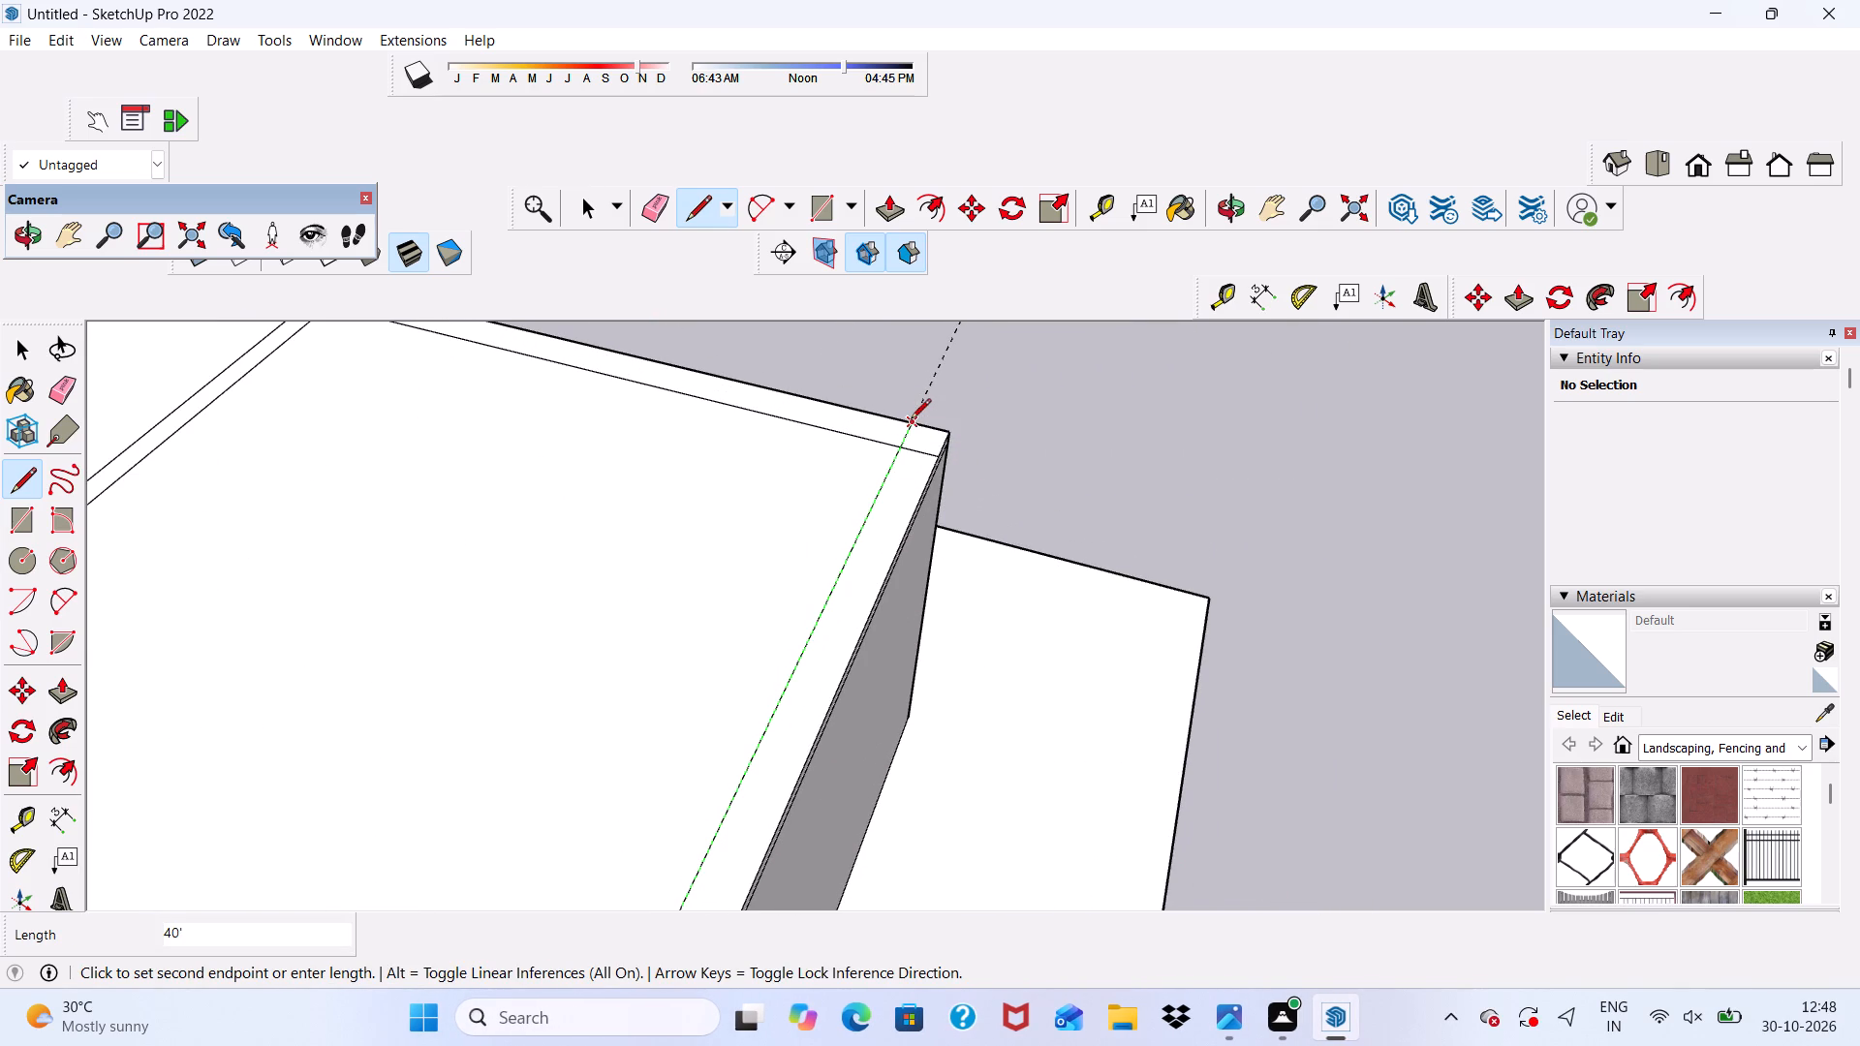
Erase the guide lying along the new 40' line.
click(653, 213)
scroll(863, 362, up, 1)
drag(919, 372, 940, 386)
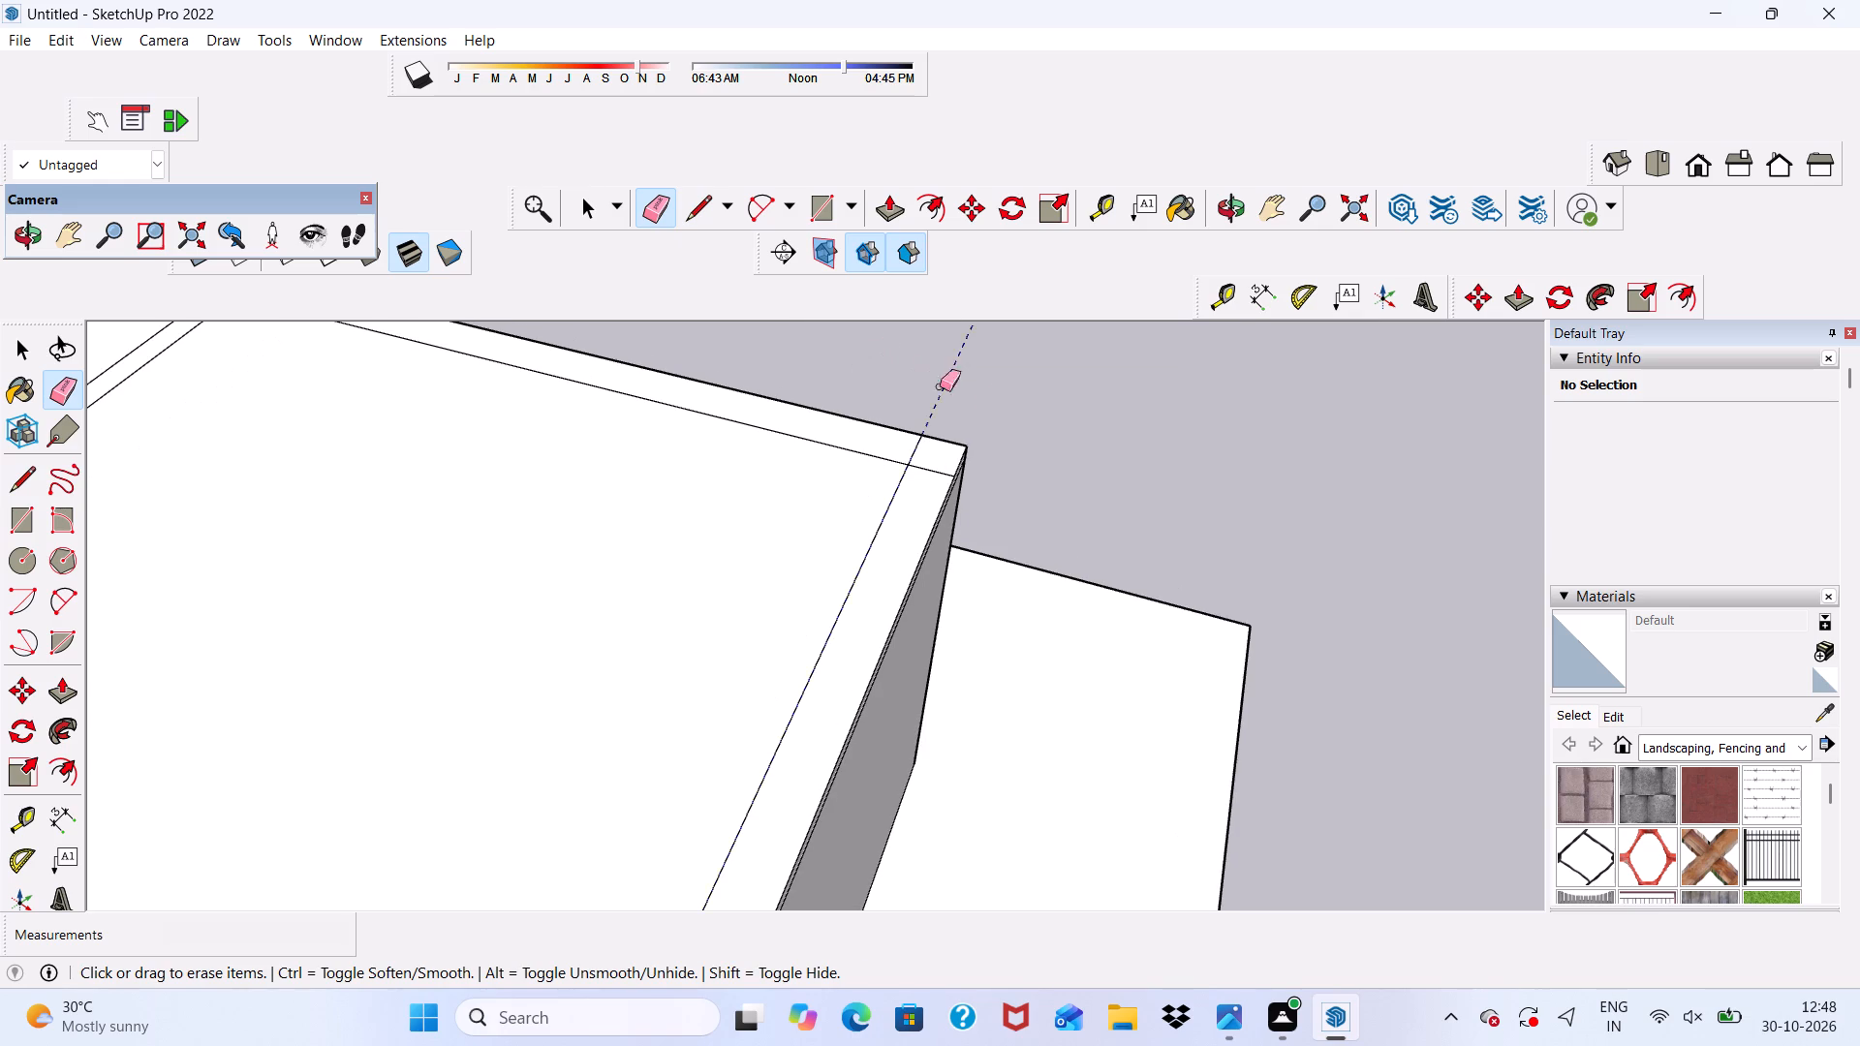
drag(940, 386, 981, 404)
Erase the leftover segments where the new side strip meets the back corner and the crosswise partition strip.
scroll(963, 437, up, 3)
drag(868, 459, 898, 502)
scroll(913, 446, down, 6)
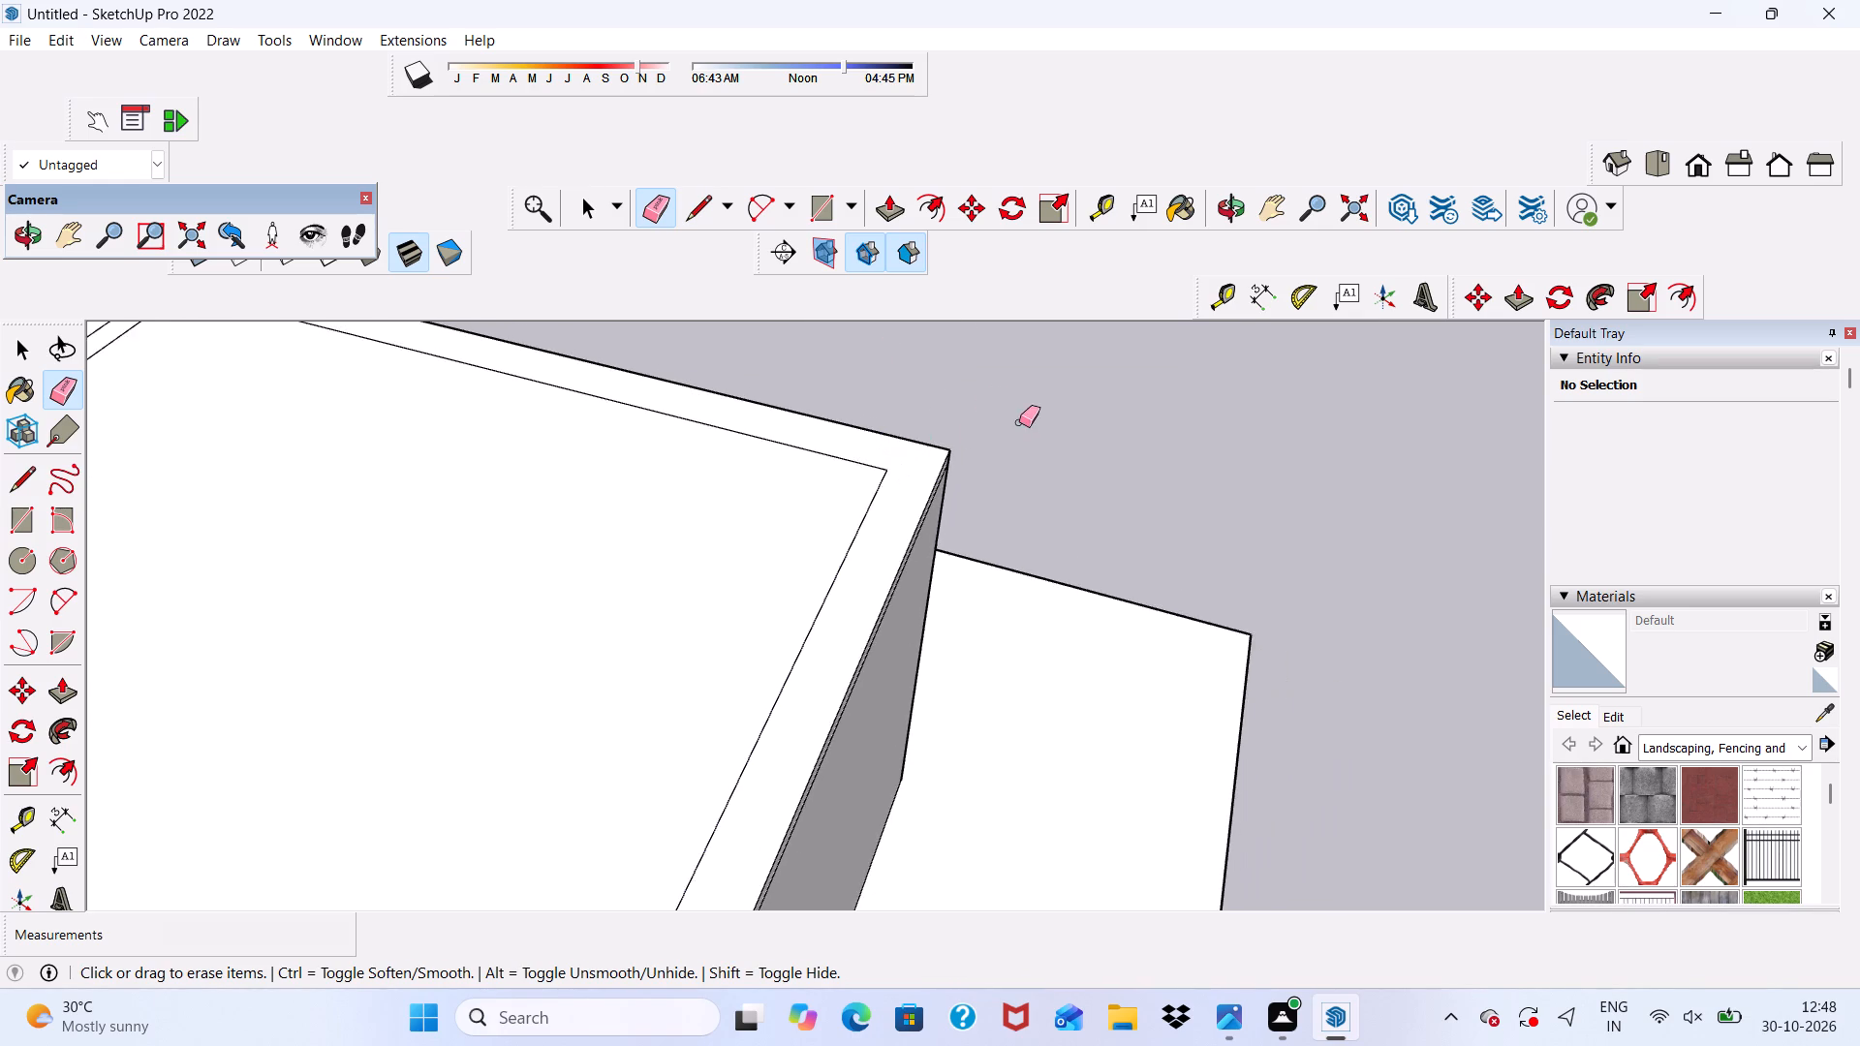
scroll(1019, 422, down, 18)
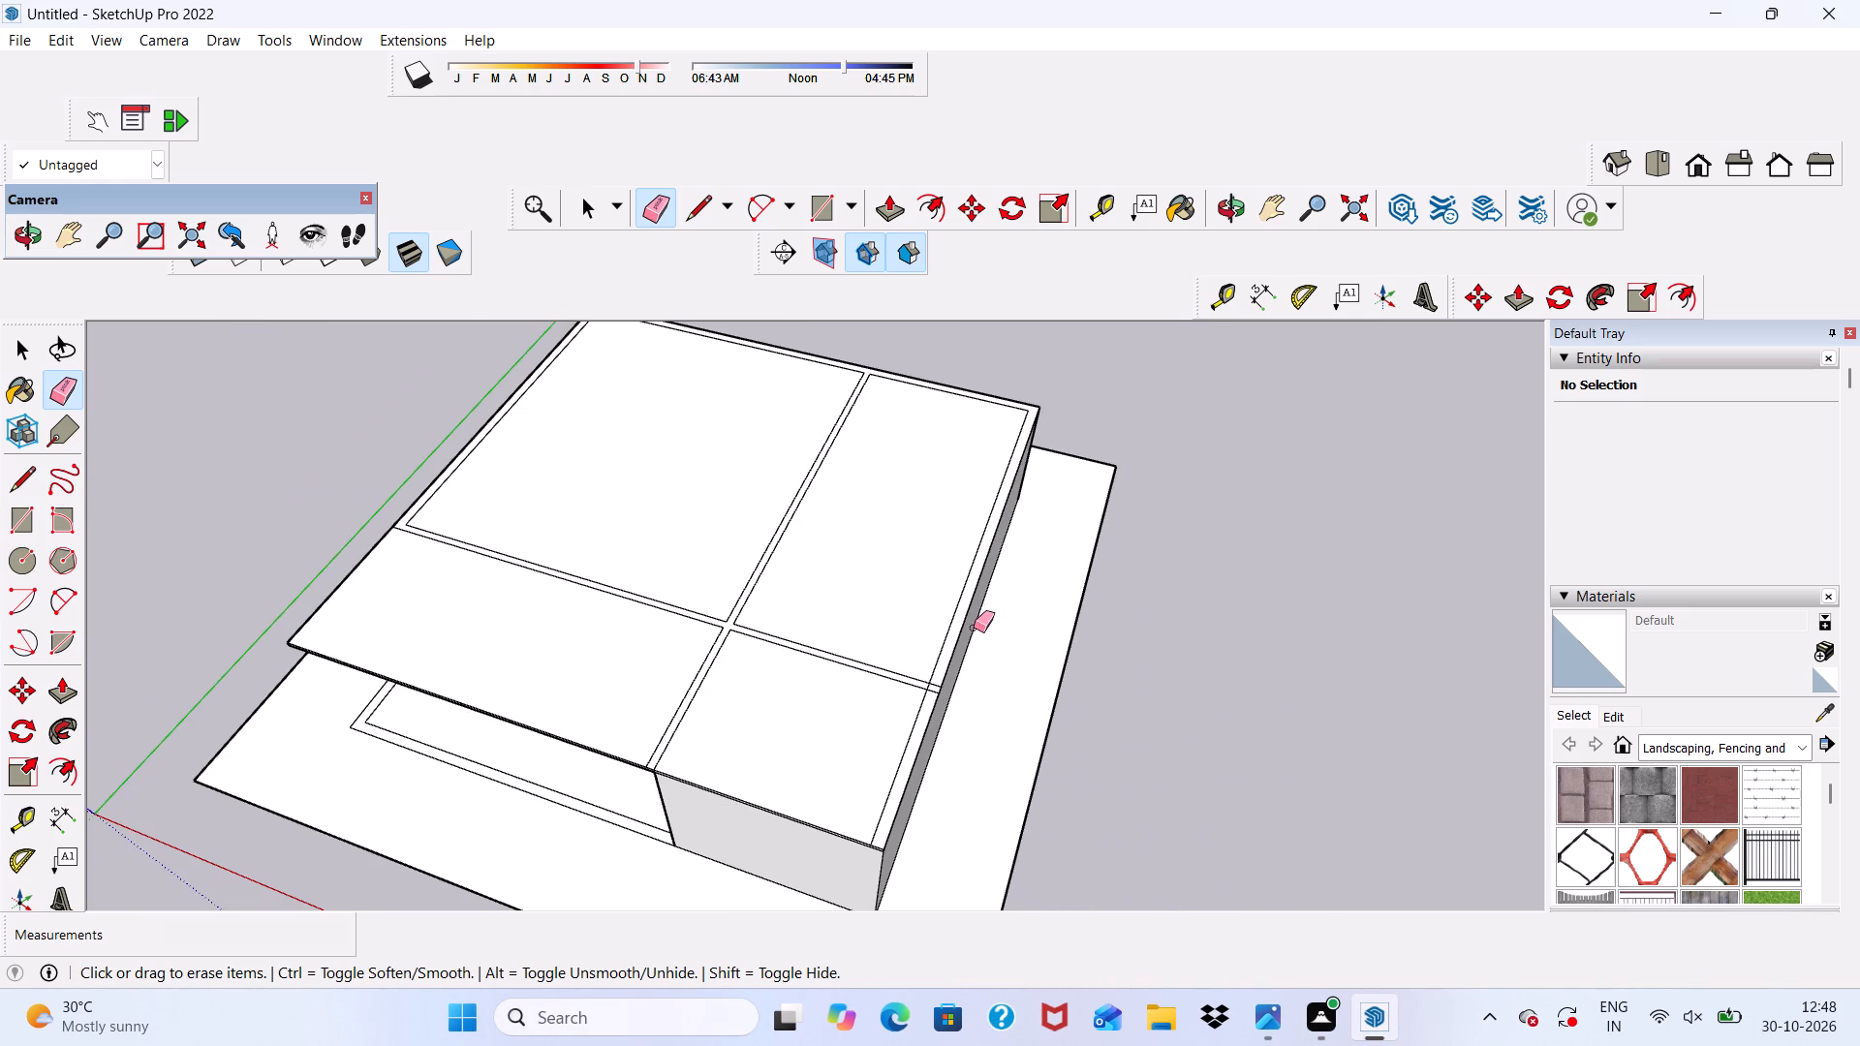
scroll(936, 757, up, 15)
drag(953, 645, 952, 697)
scroll(919, 640, up, 1)
drag(913, 657, 943, 674)
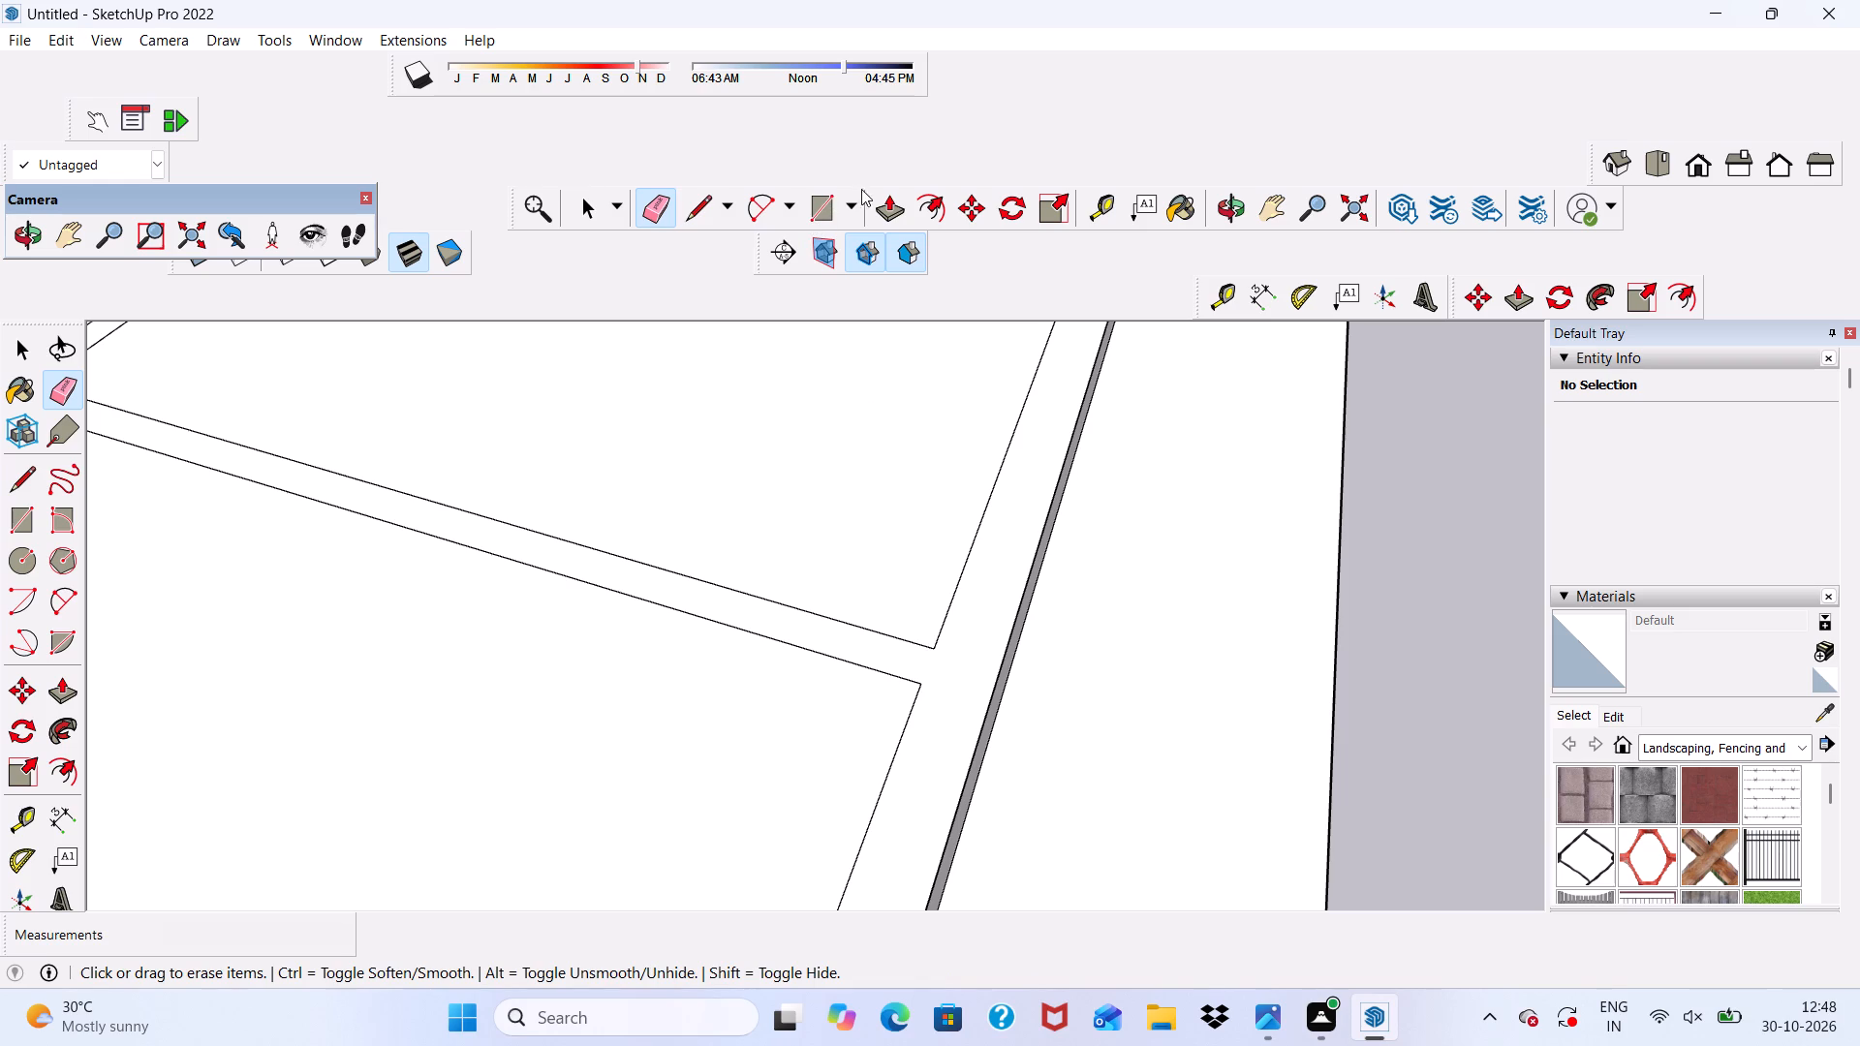
Push/Pull the joined wall and partition strip face on the roof up 10' to raise the upper-floor walls.
click(898, 213)
scroll(946, 362, down, 6)
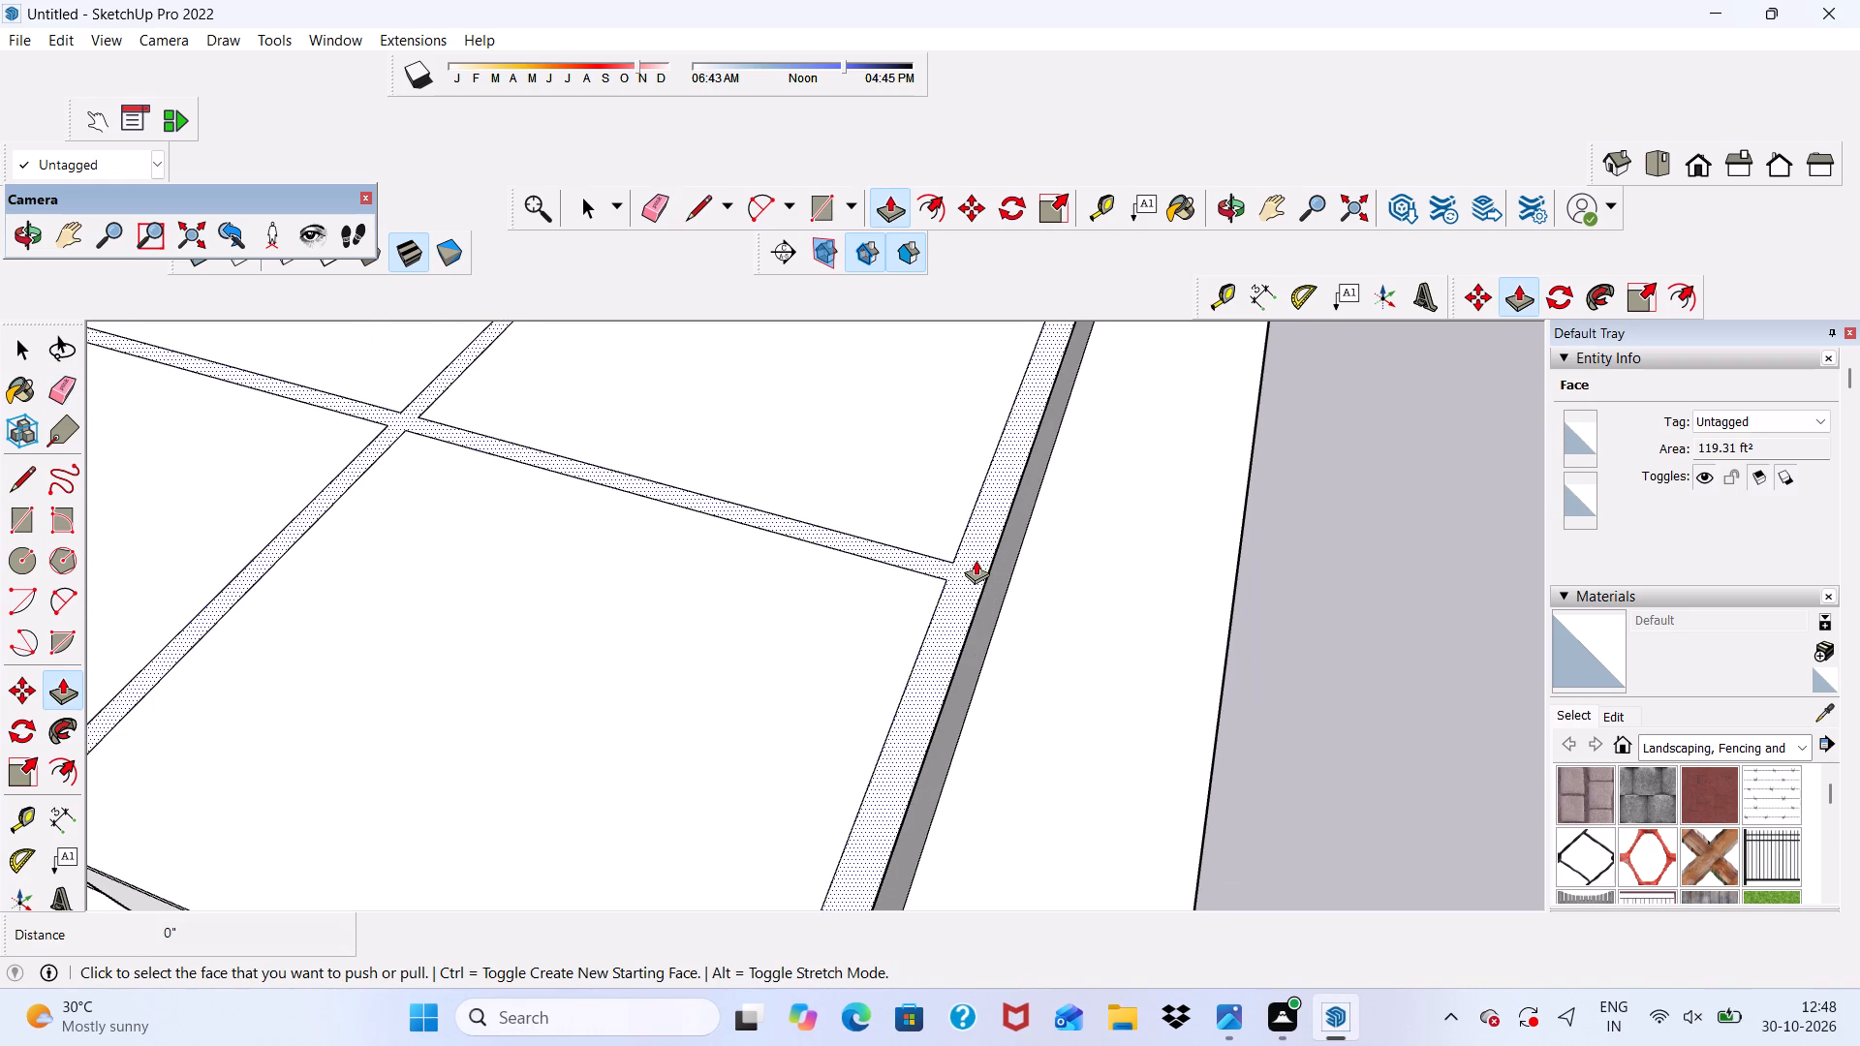
click(976, 560)
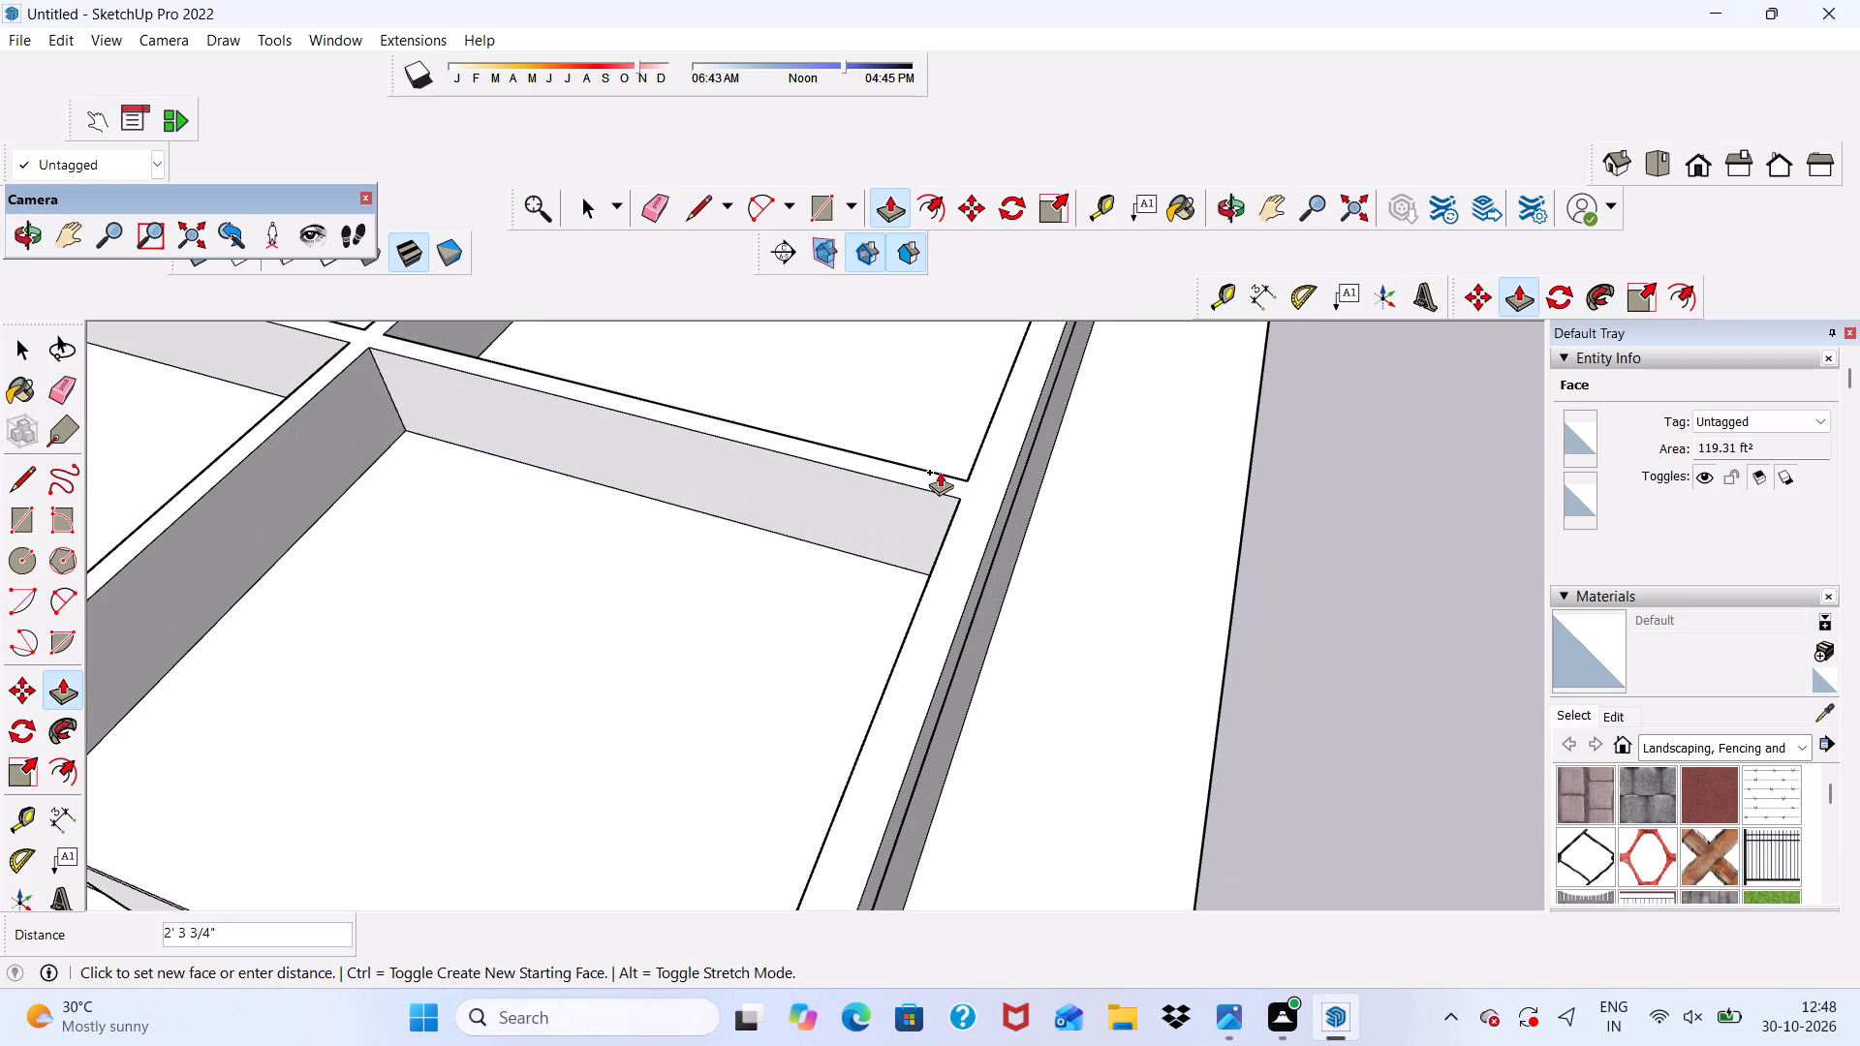
text(10')
key(Return)
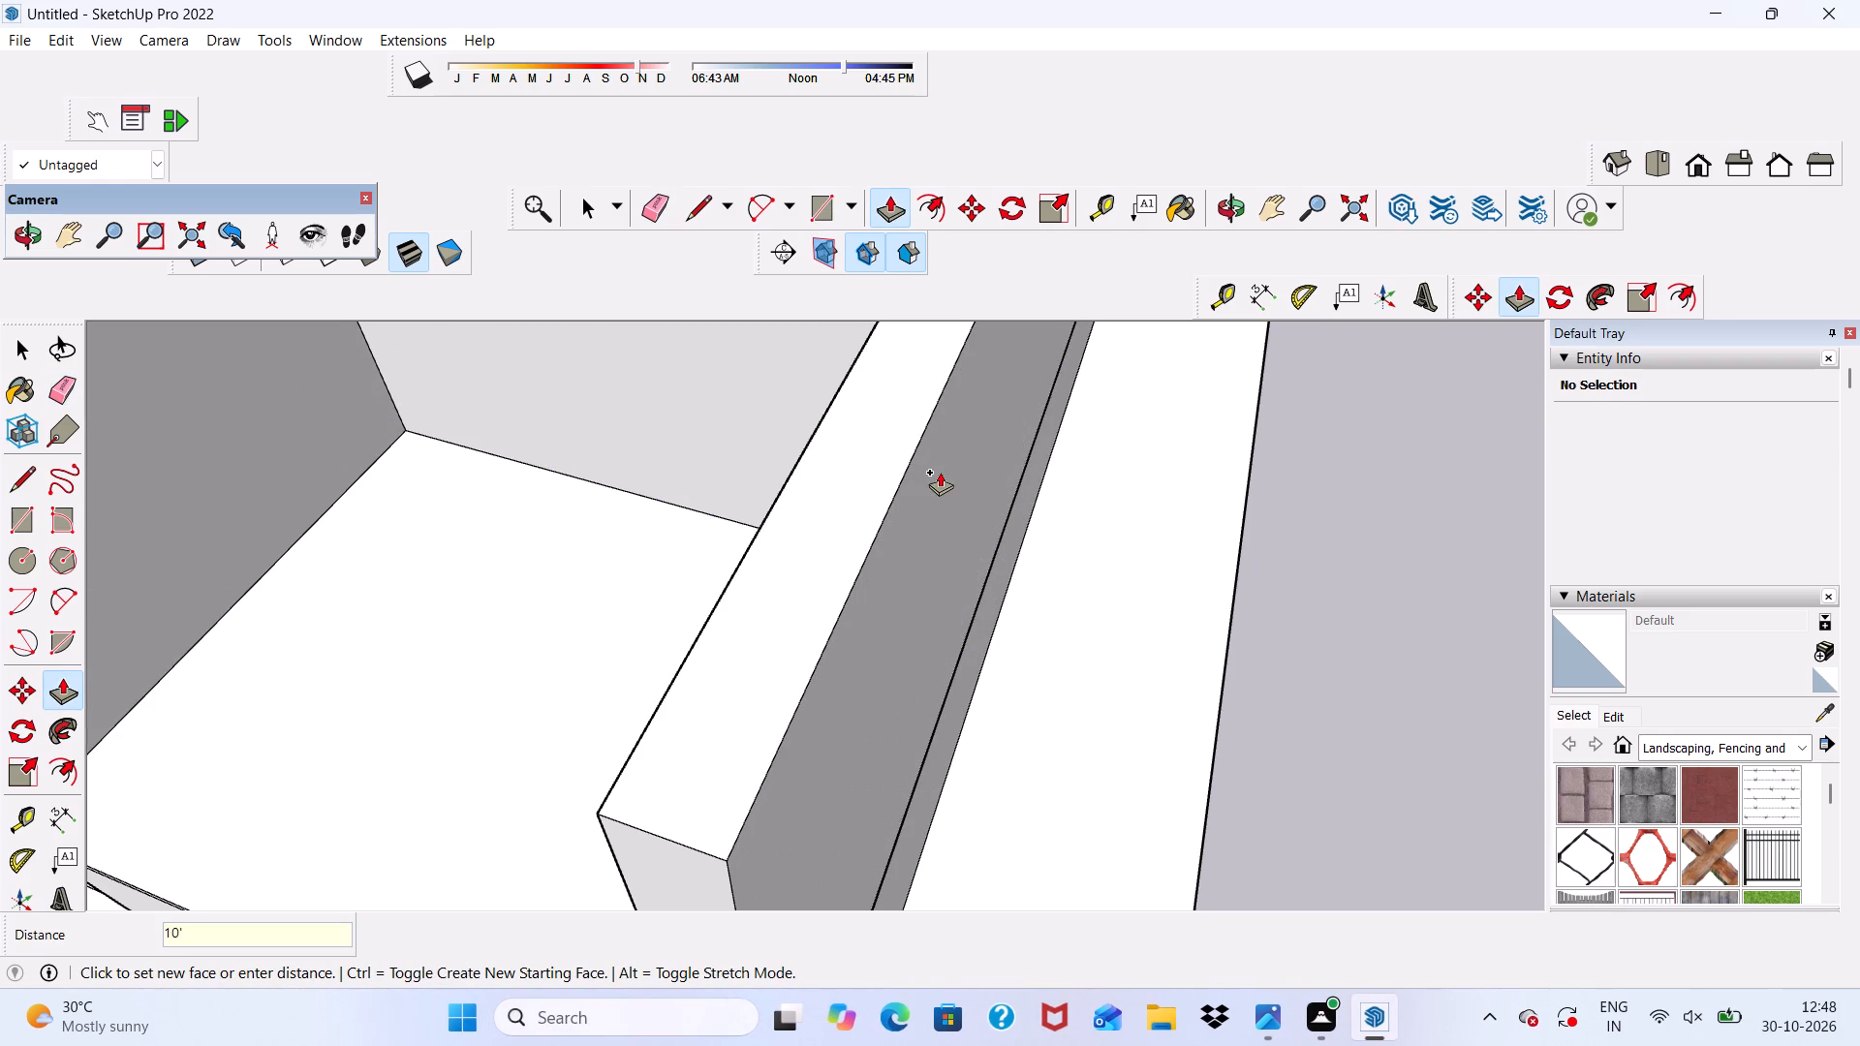
scroll(929, 506, down, 6)
scroll(940, 599, down, 10)
middle_drag(566, 717, 809, 569)
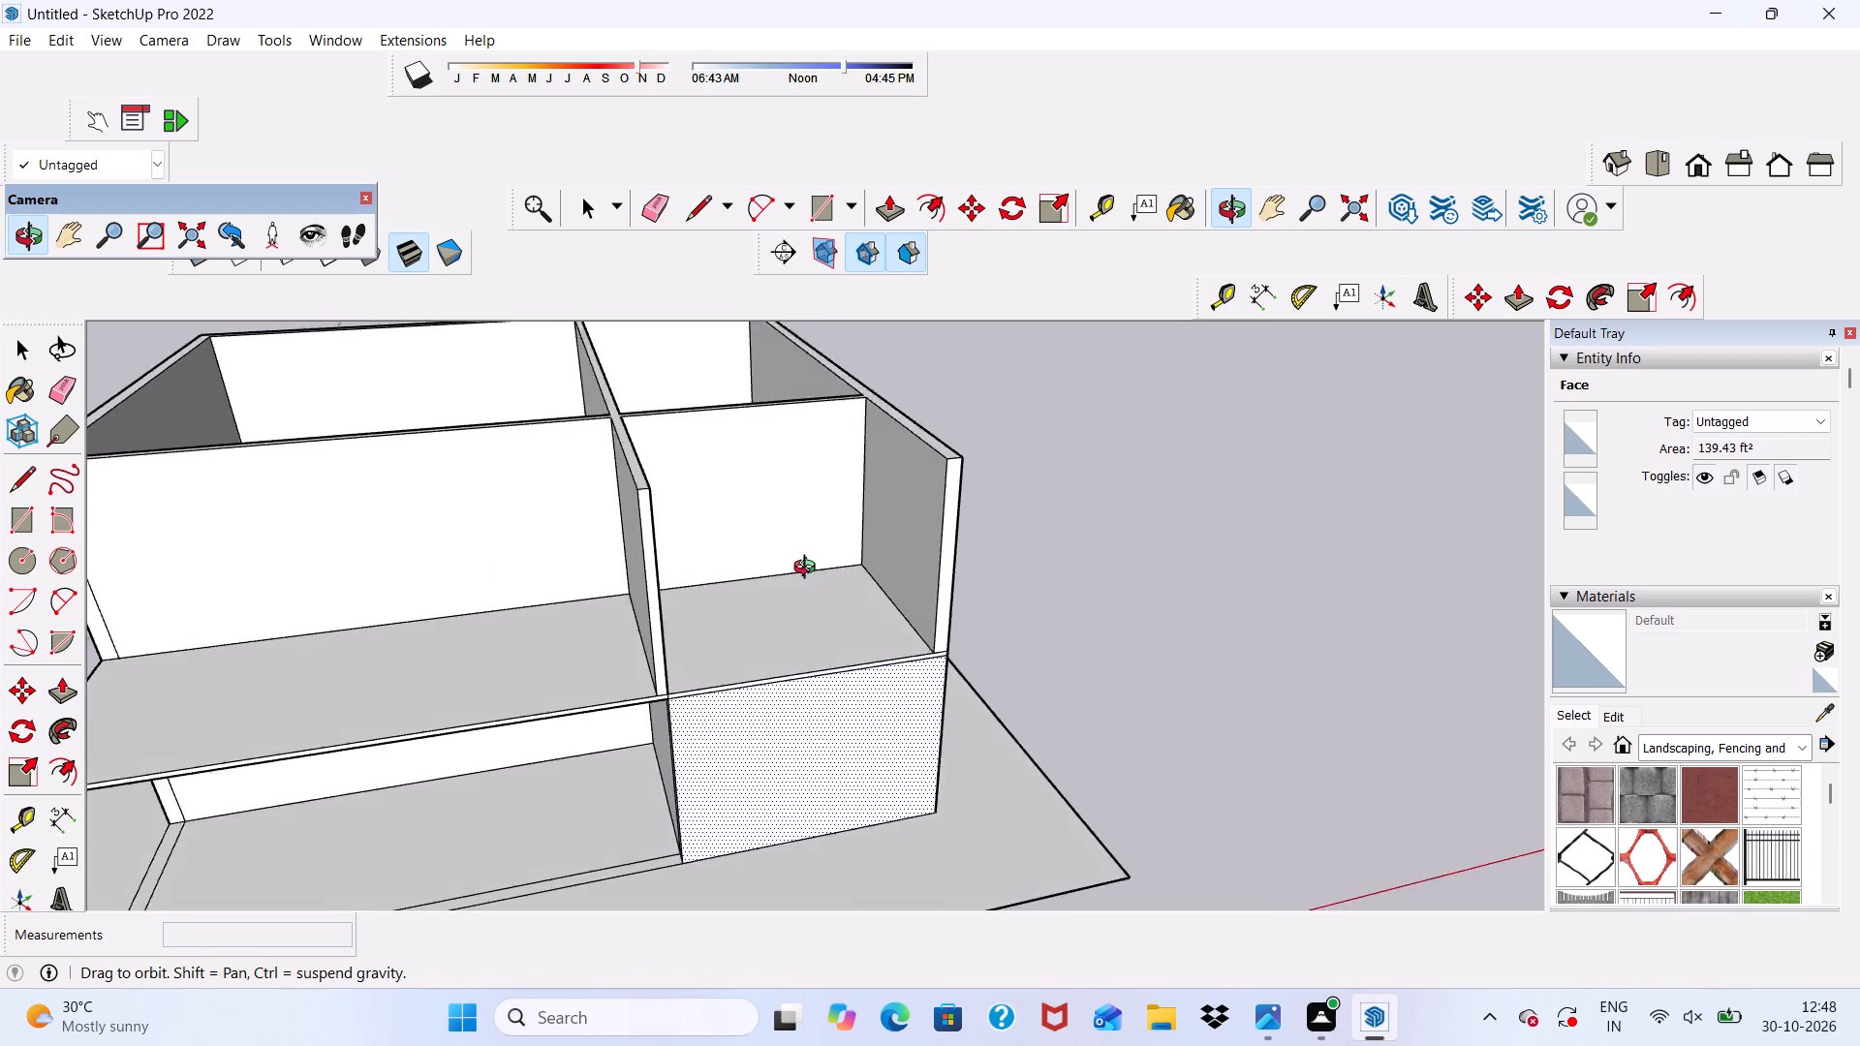
Draw a rectangle on the wall tops over the larger back room, from its outer back corner to the crosswise partition.
middle_drag(809, 569, 795, 574)
key(space)
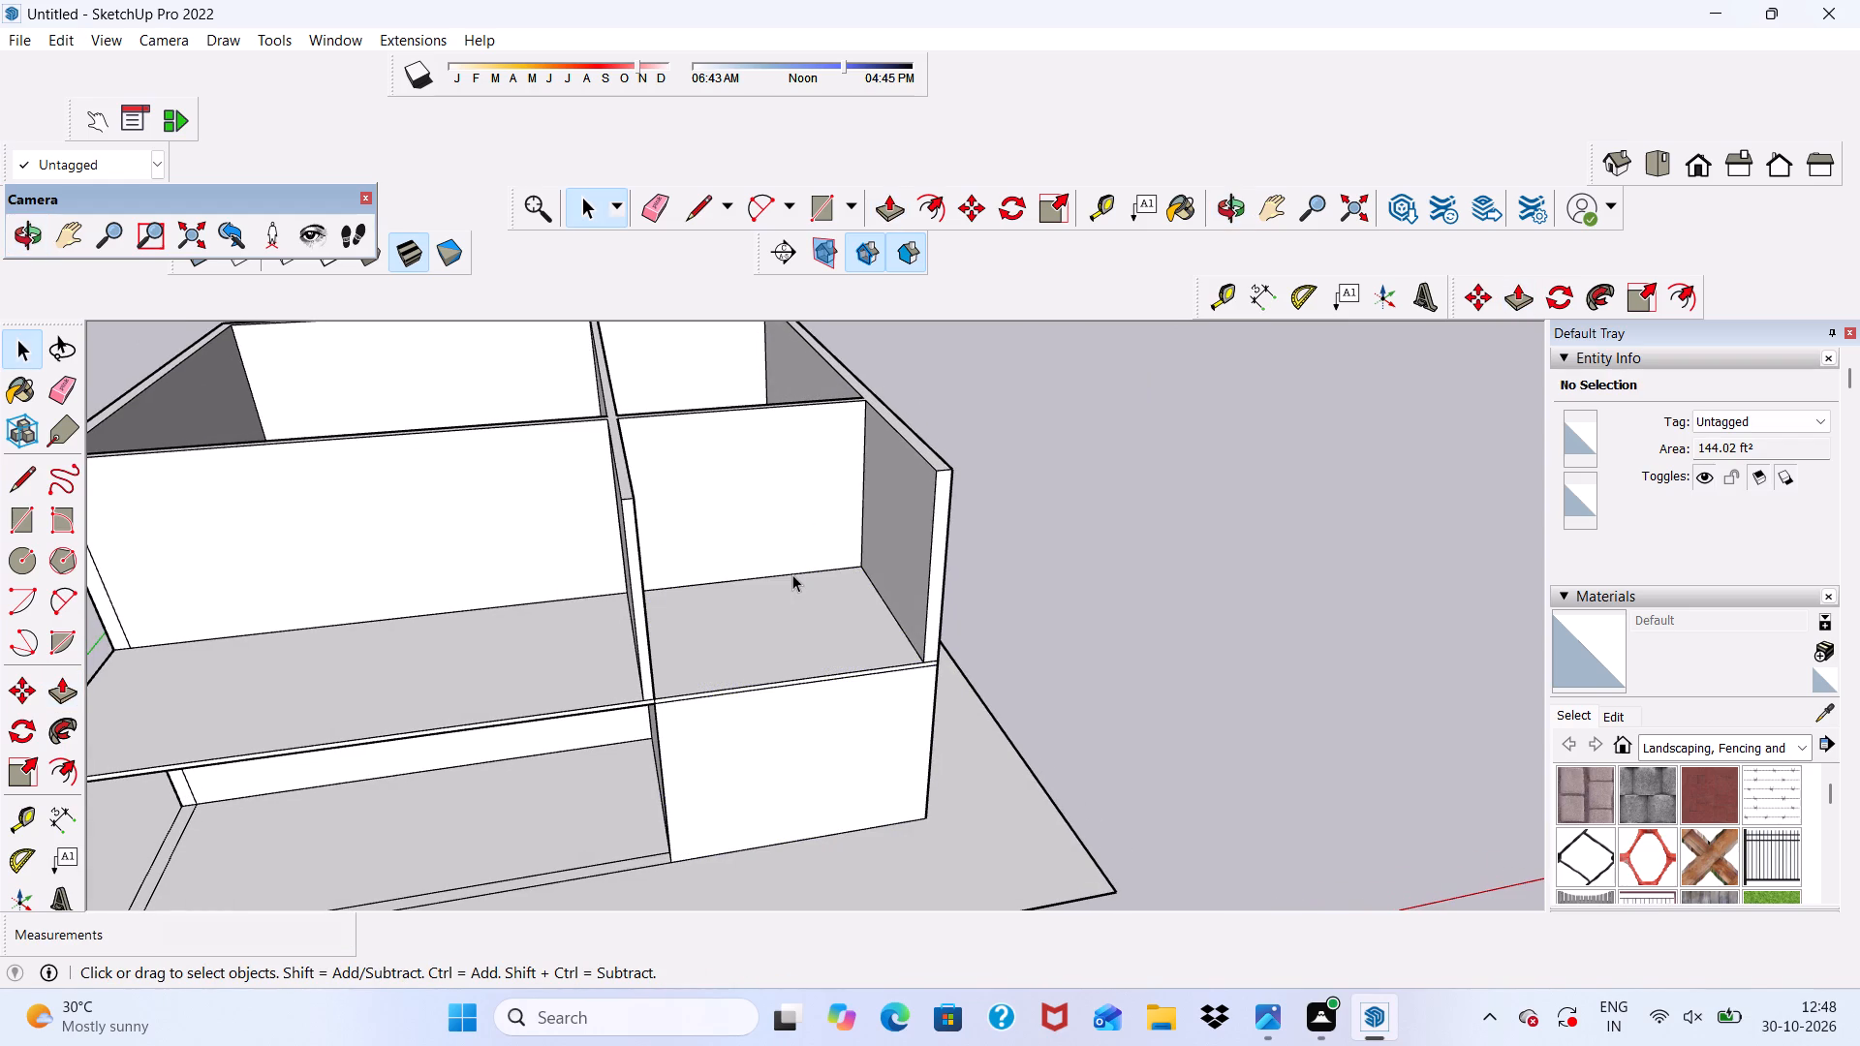
scroll(792, 658, down, 5)
click(832, 216)
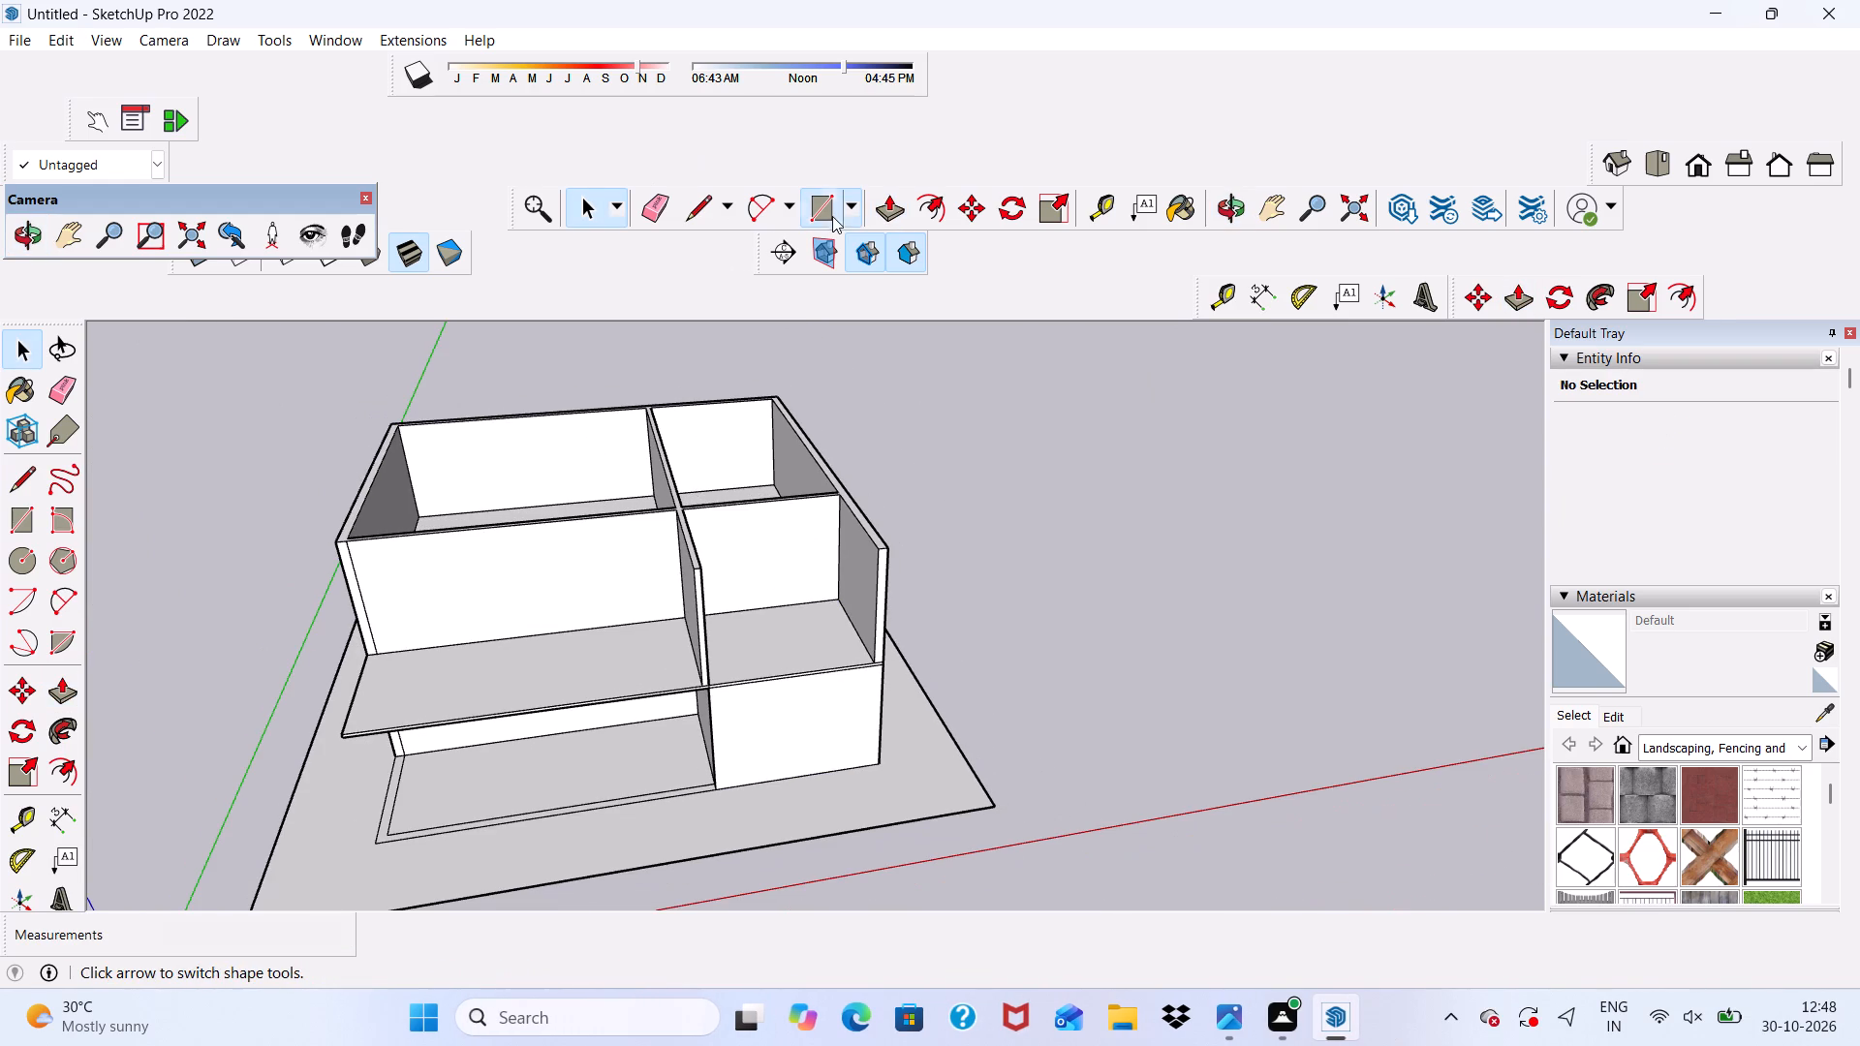
scroll(635, 510, down, 6)
scroll(488, 468, up, 20)
scroll(488, 468, up, 7)
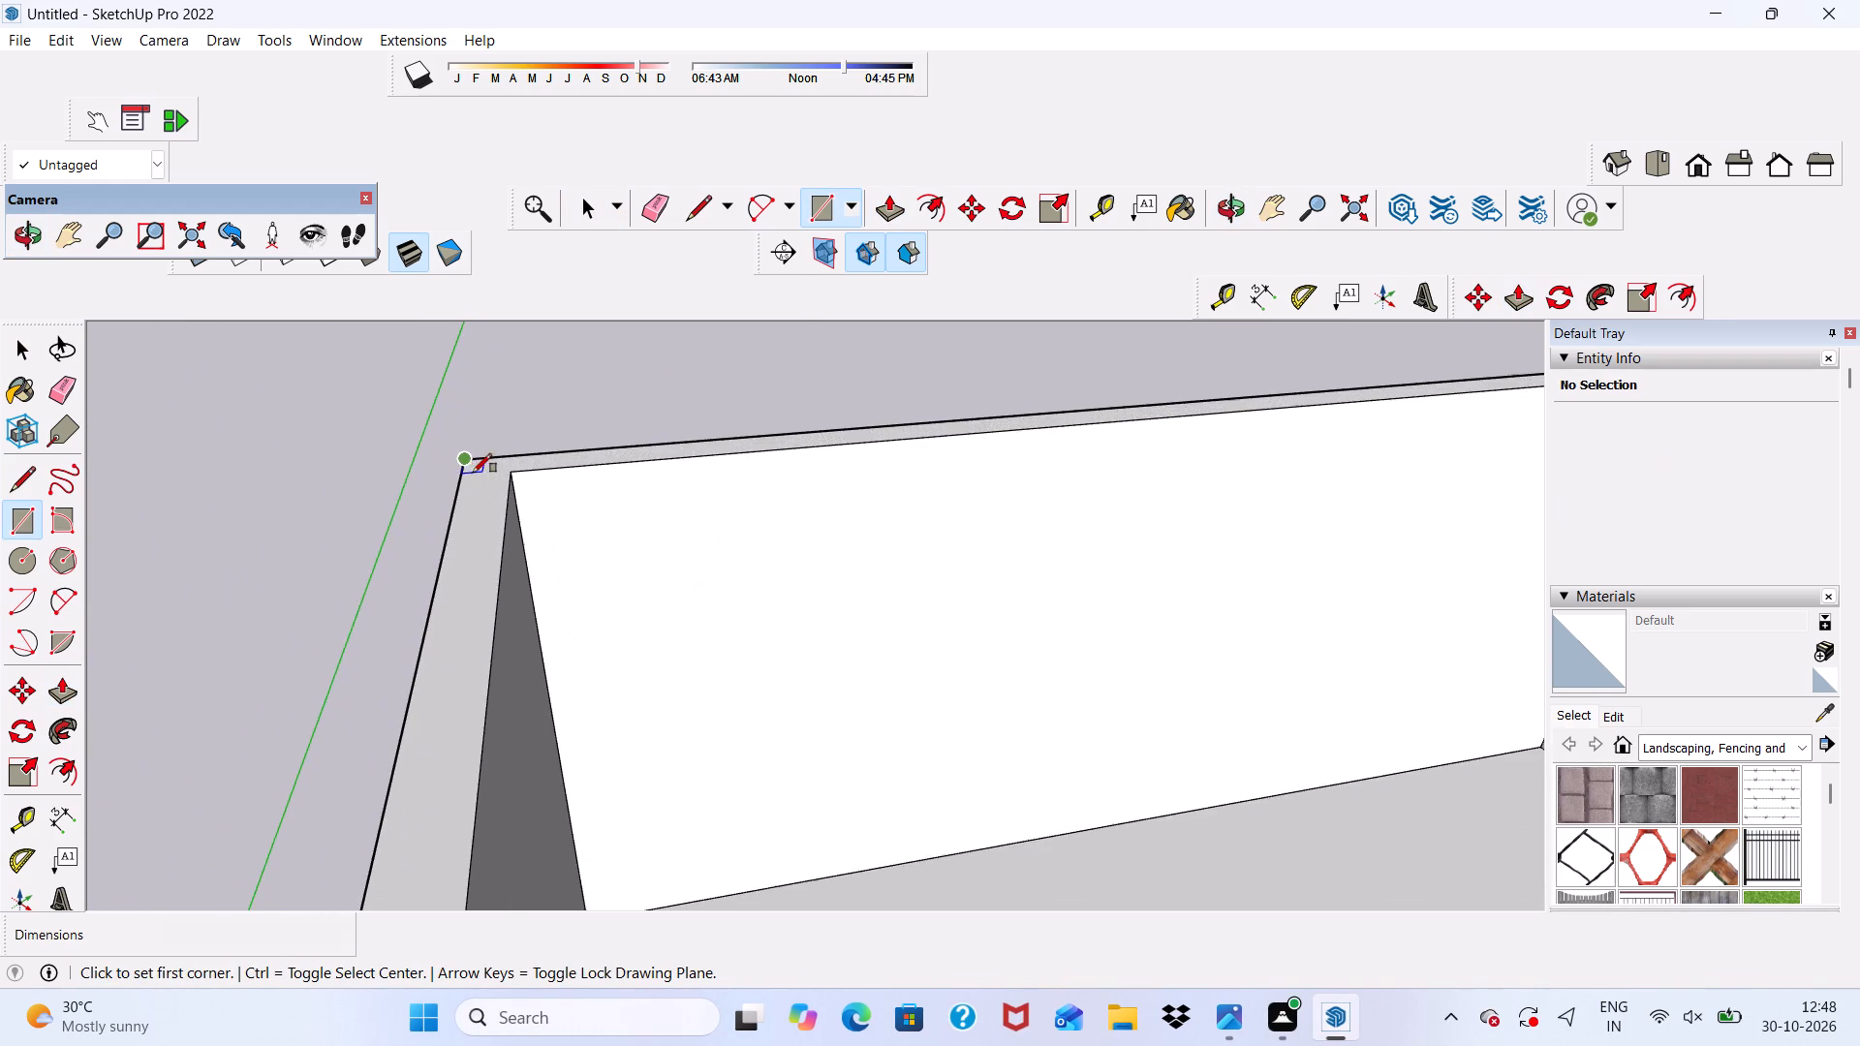
scroll(458, 446, down, 6)
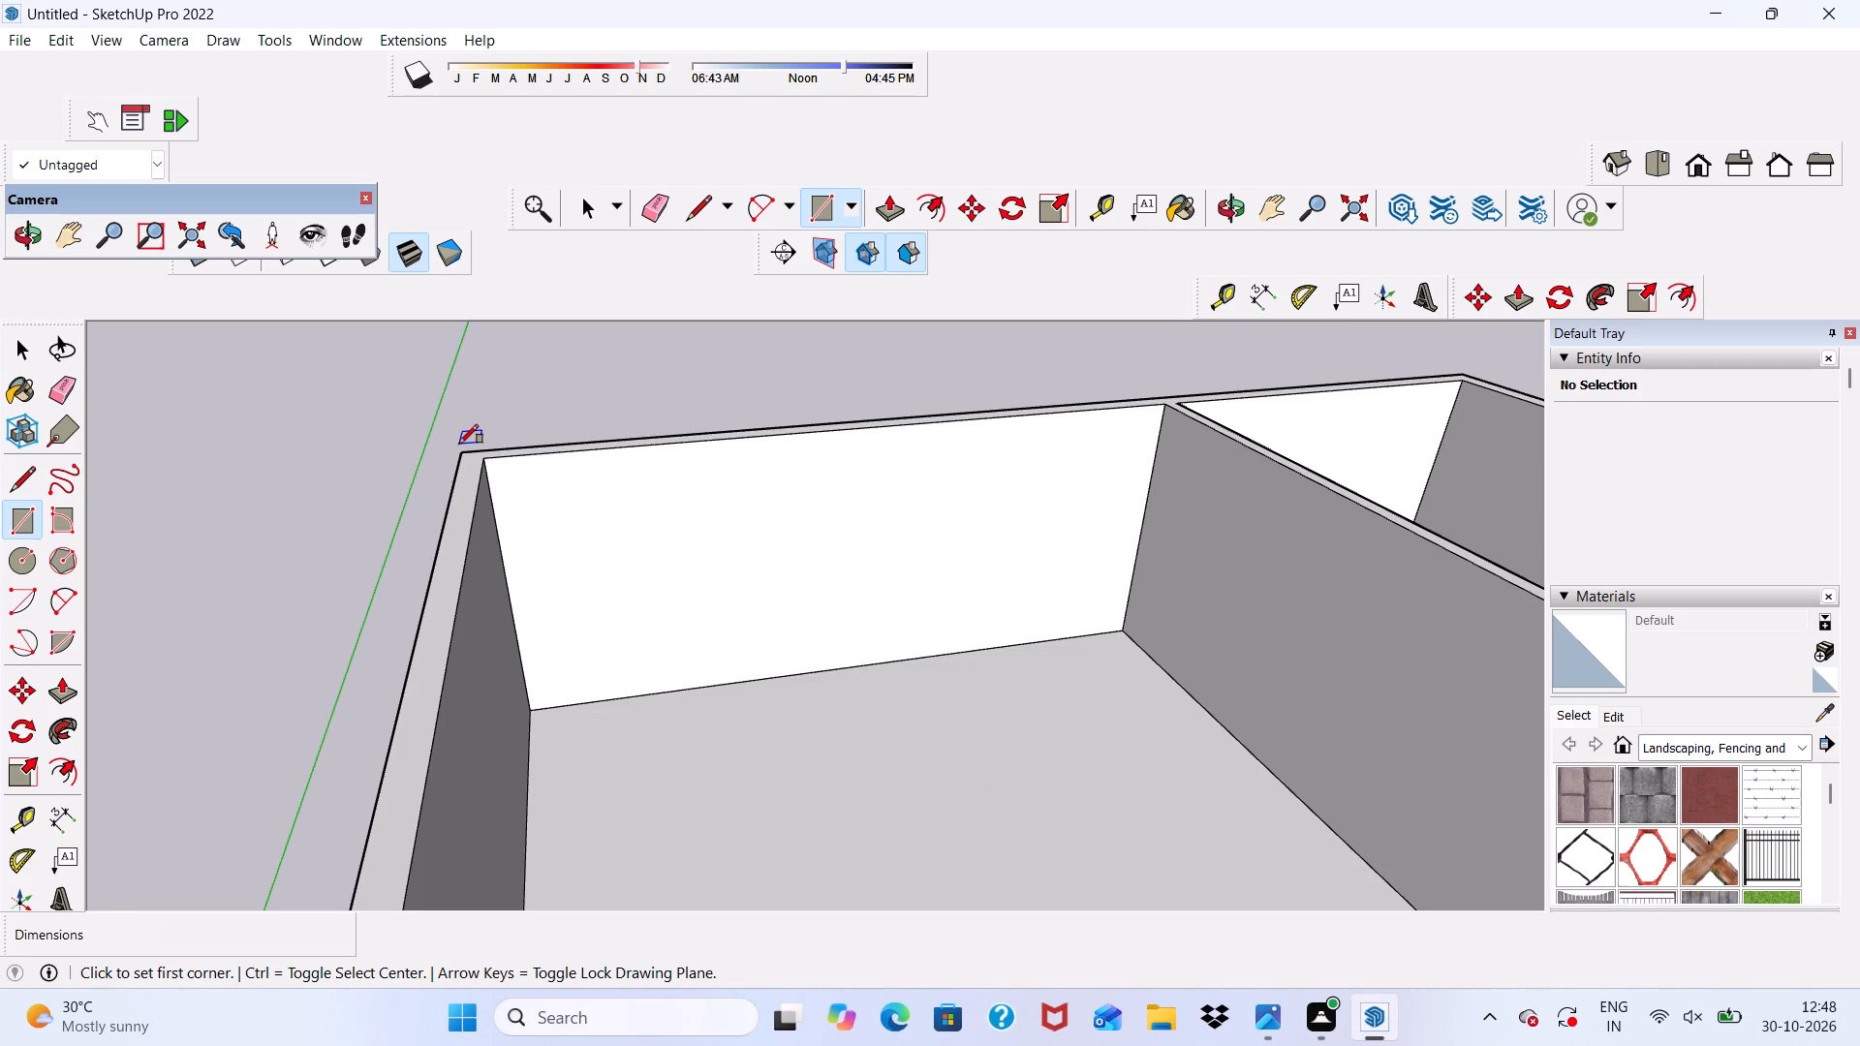
scroll(444, 413, up, 3)
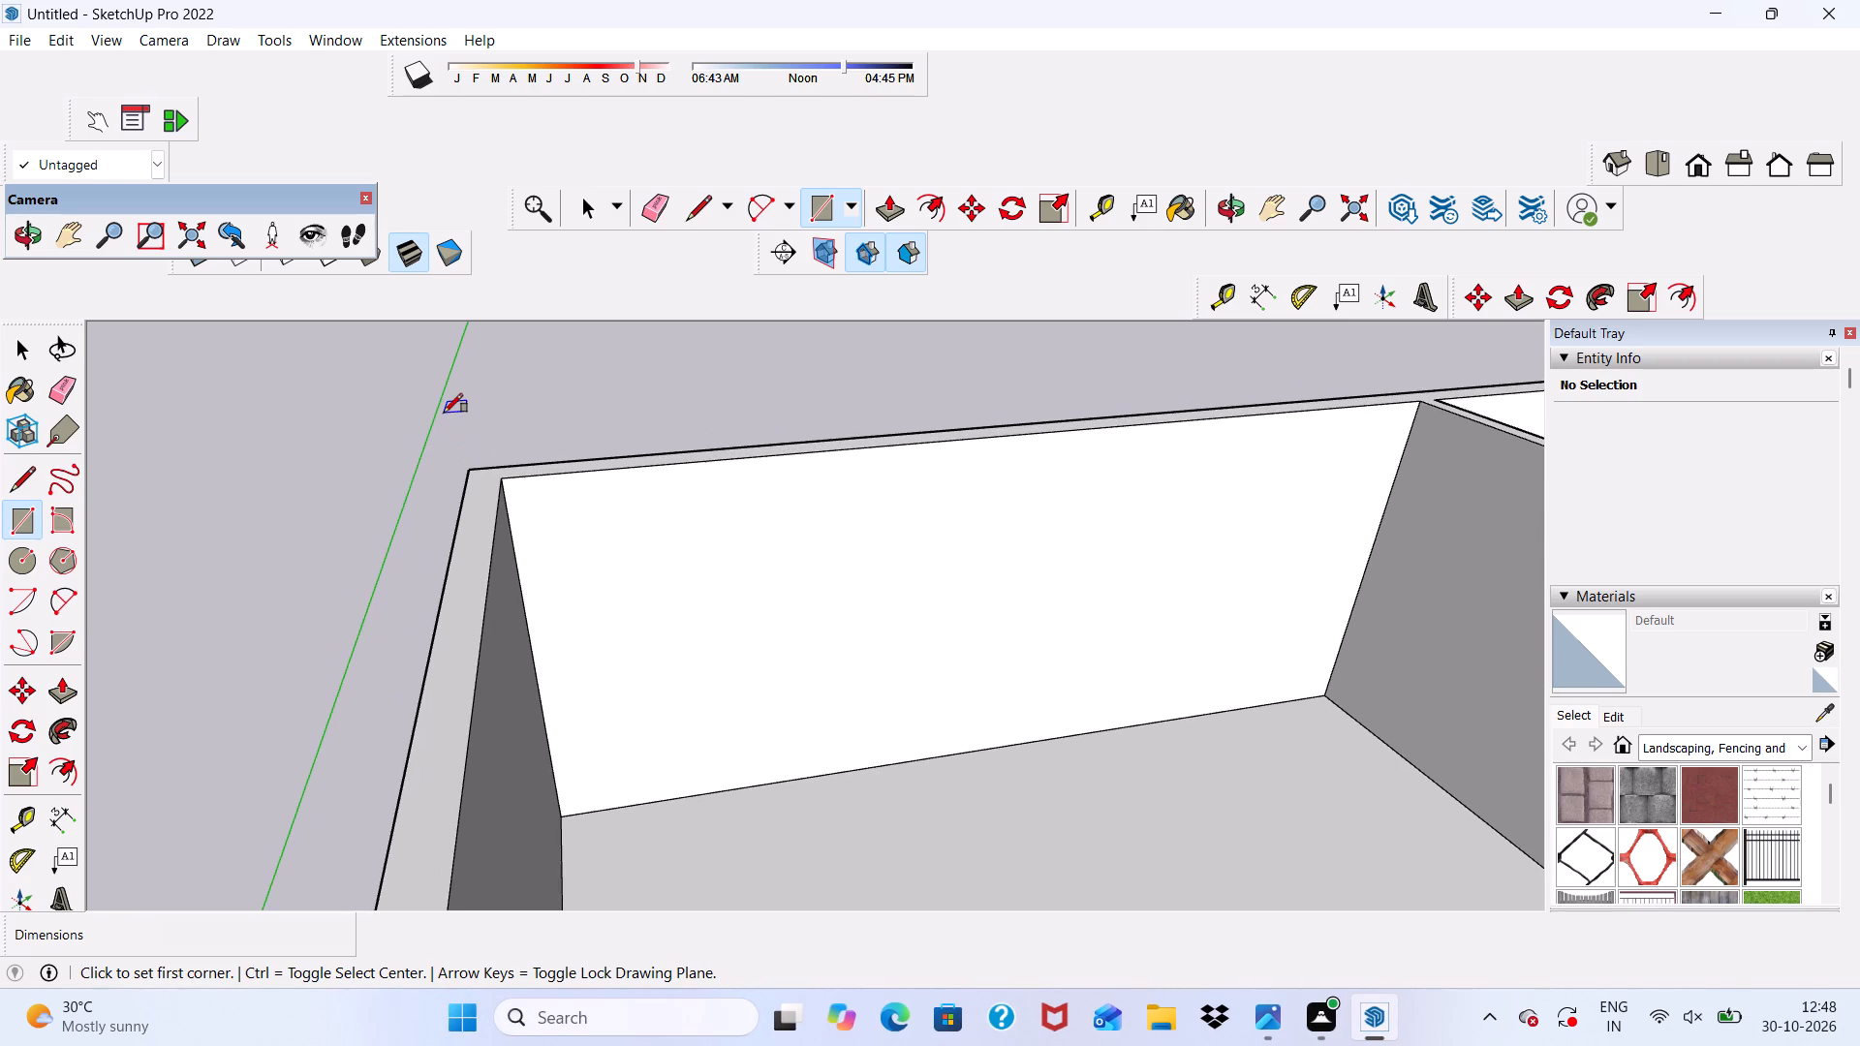
click(462, 465)
scroll(622, 487, down, 3)
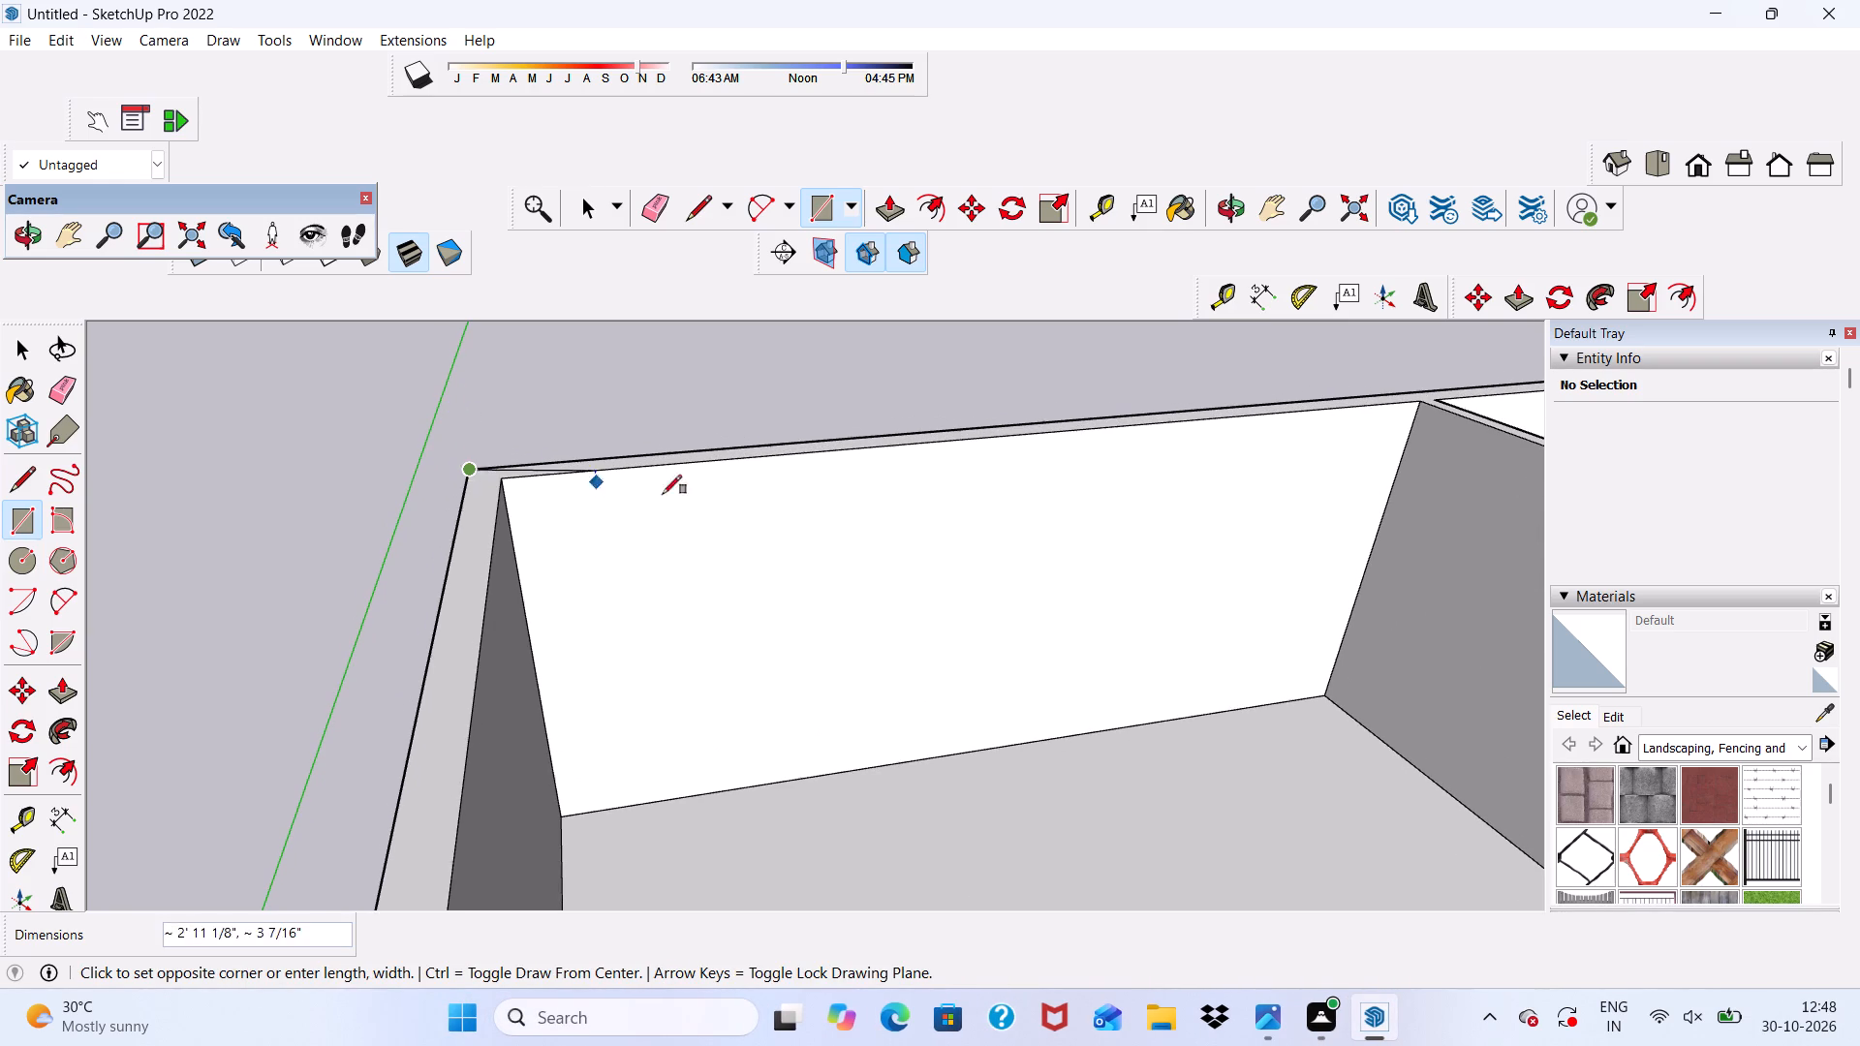
scroll(663, 494, down, 2)
scroll(1067, 619, up, 3)
scroll(789, 537, down, 5)
scroll(938, 461, down, 4)
scroll(1274, 655, up, 2)
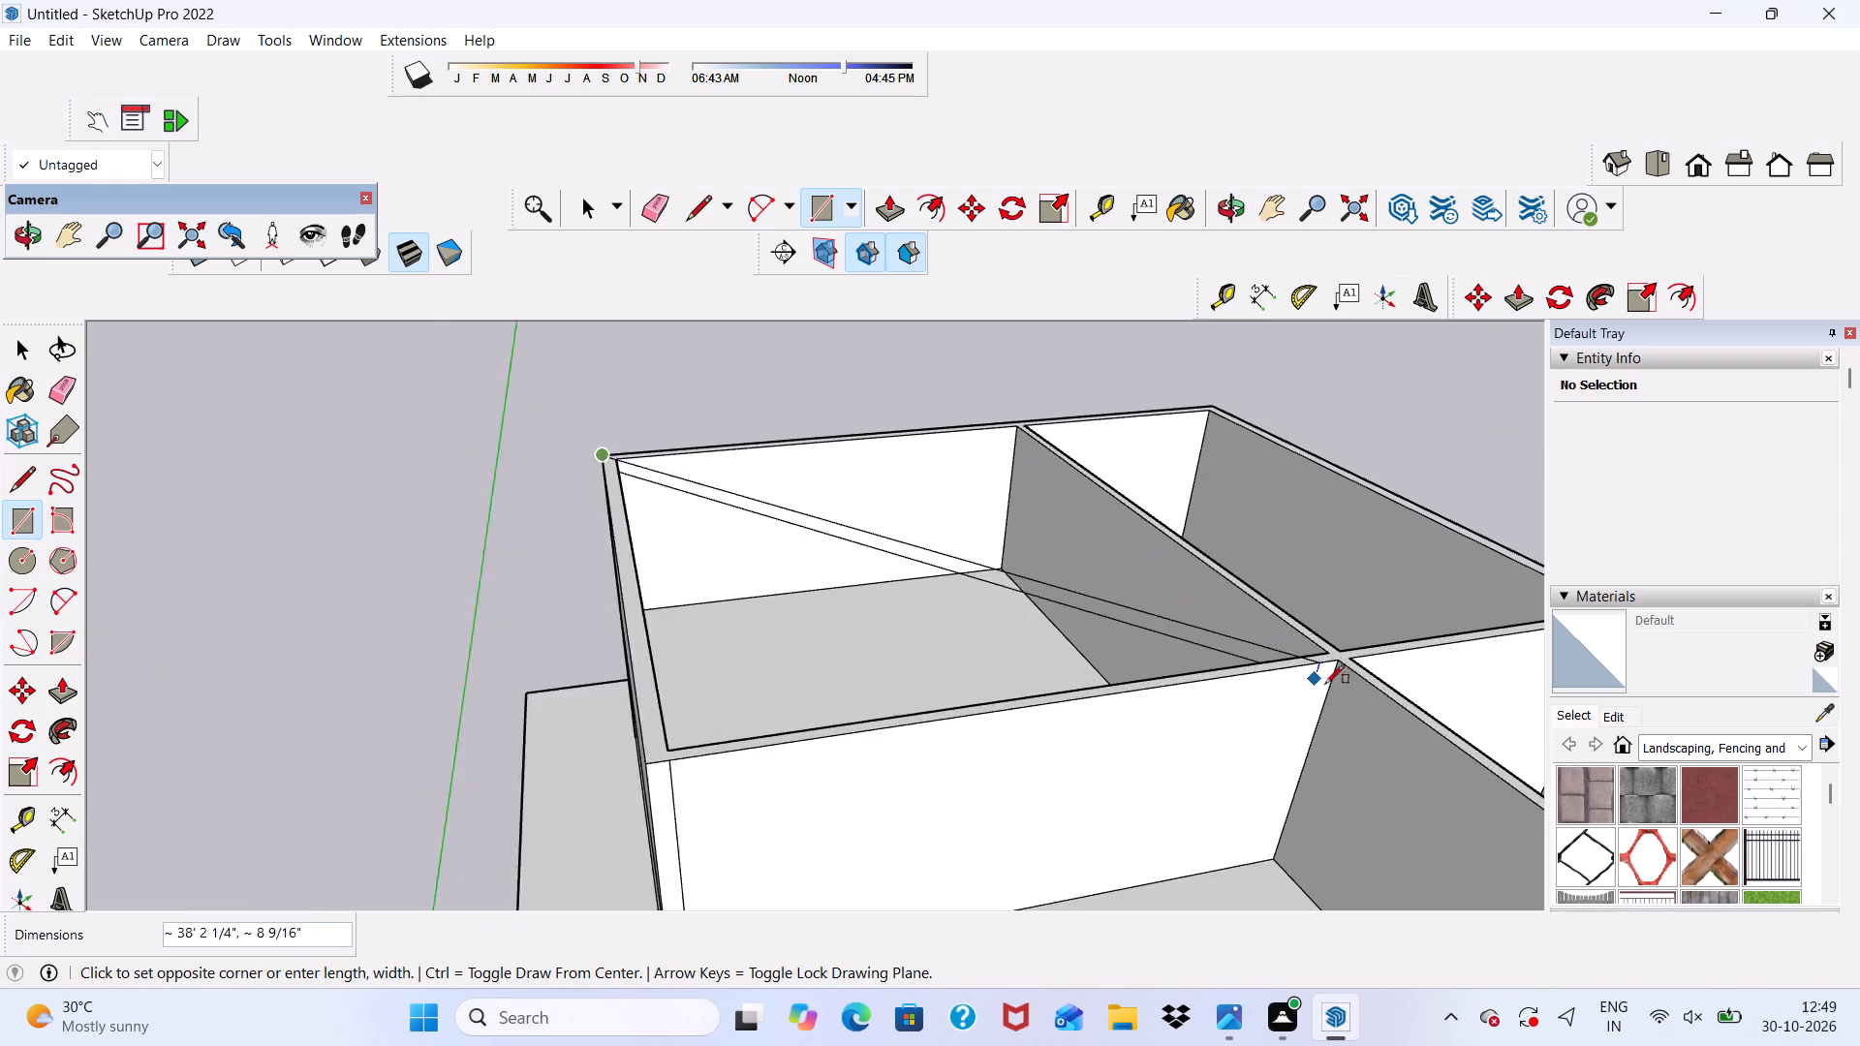
scroll(1325, 684, up, 7)
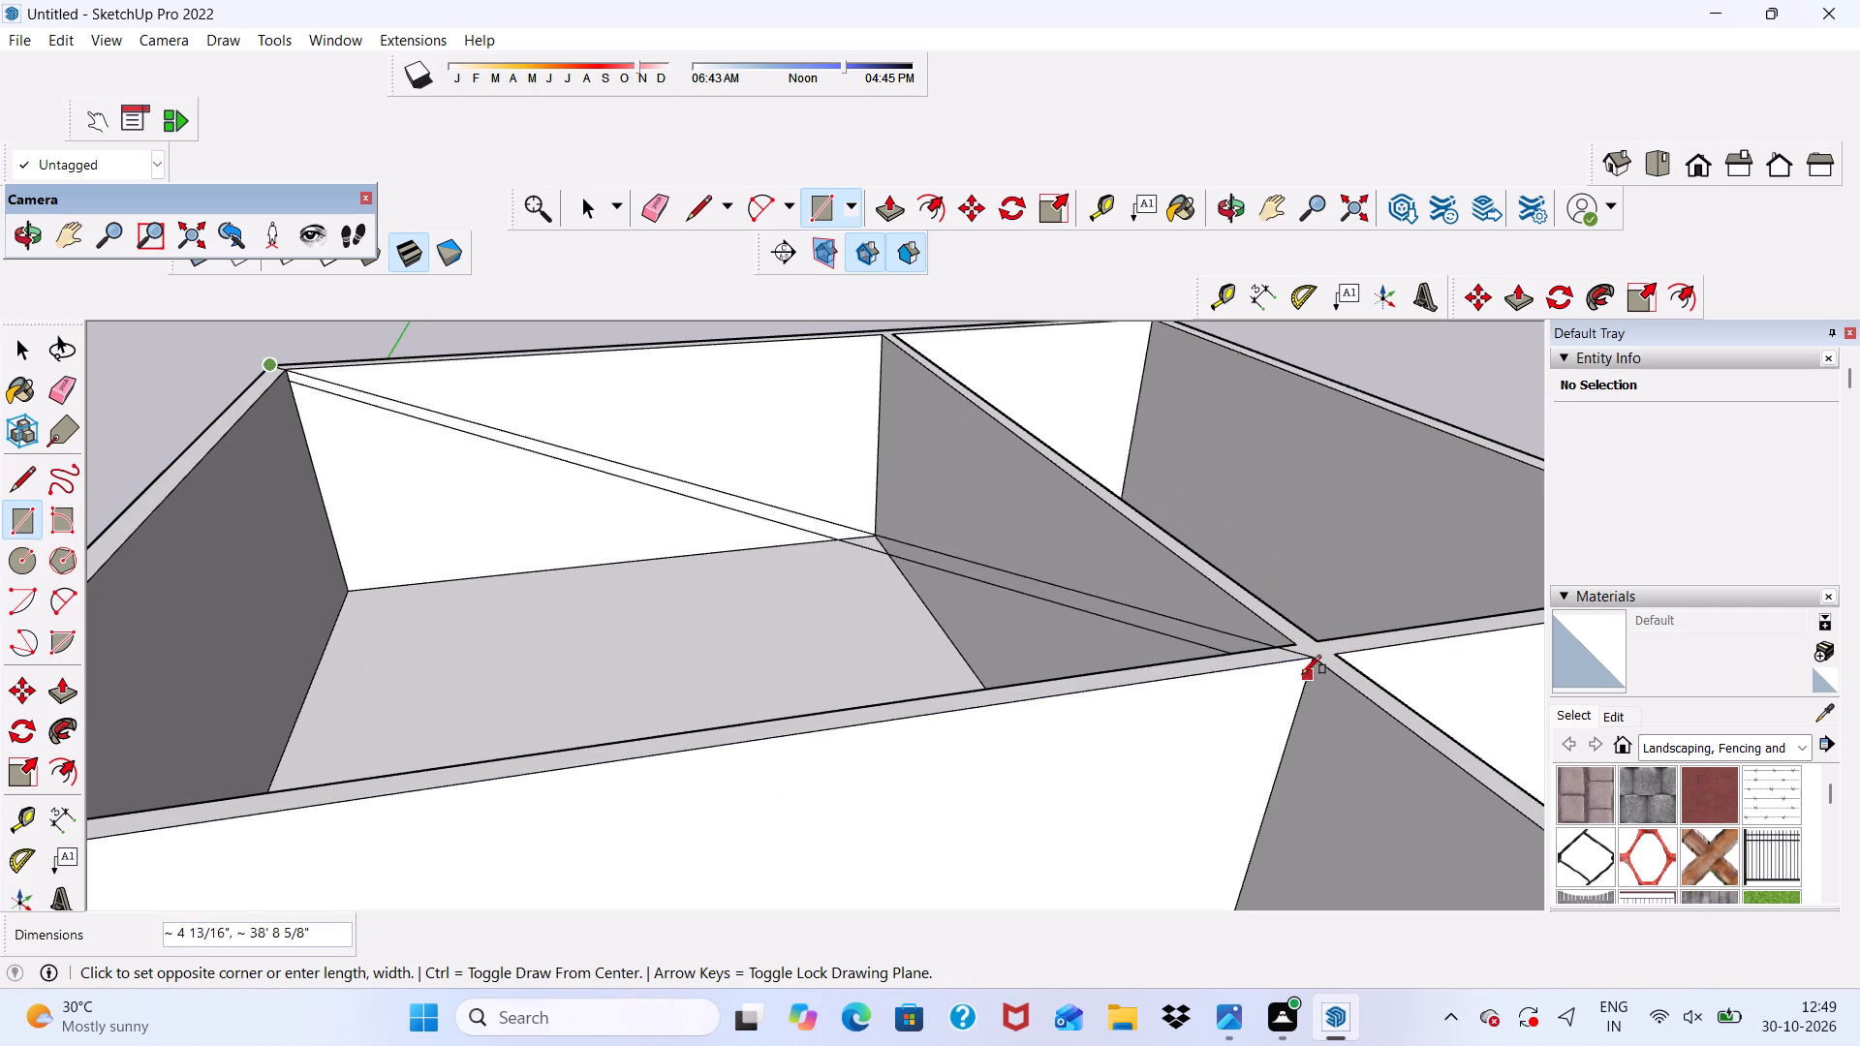
click(1224, 673)
Draw a 28' 7" by about 12' 1 7/8" rectangle on the wall tops over the smaller back room.
scroll(1033, 594, down, 5)
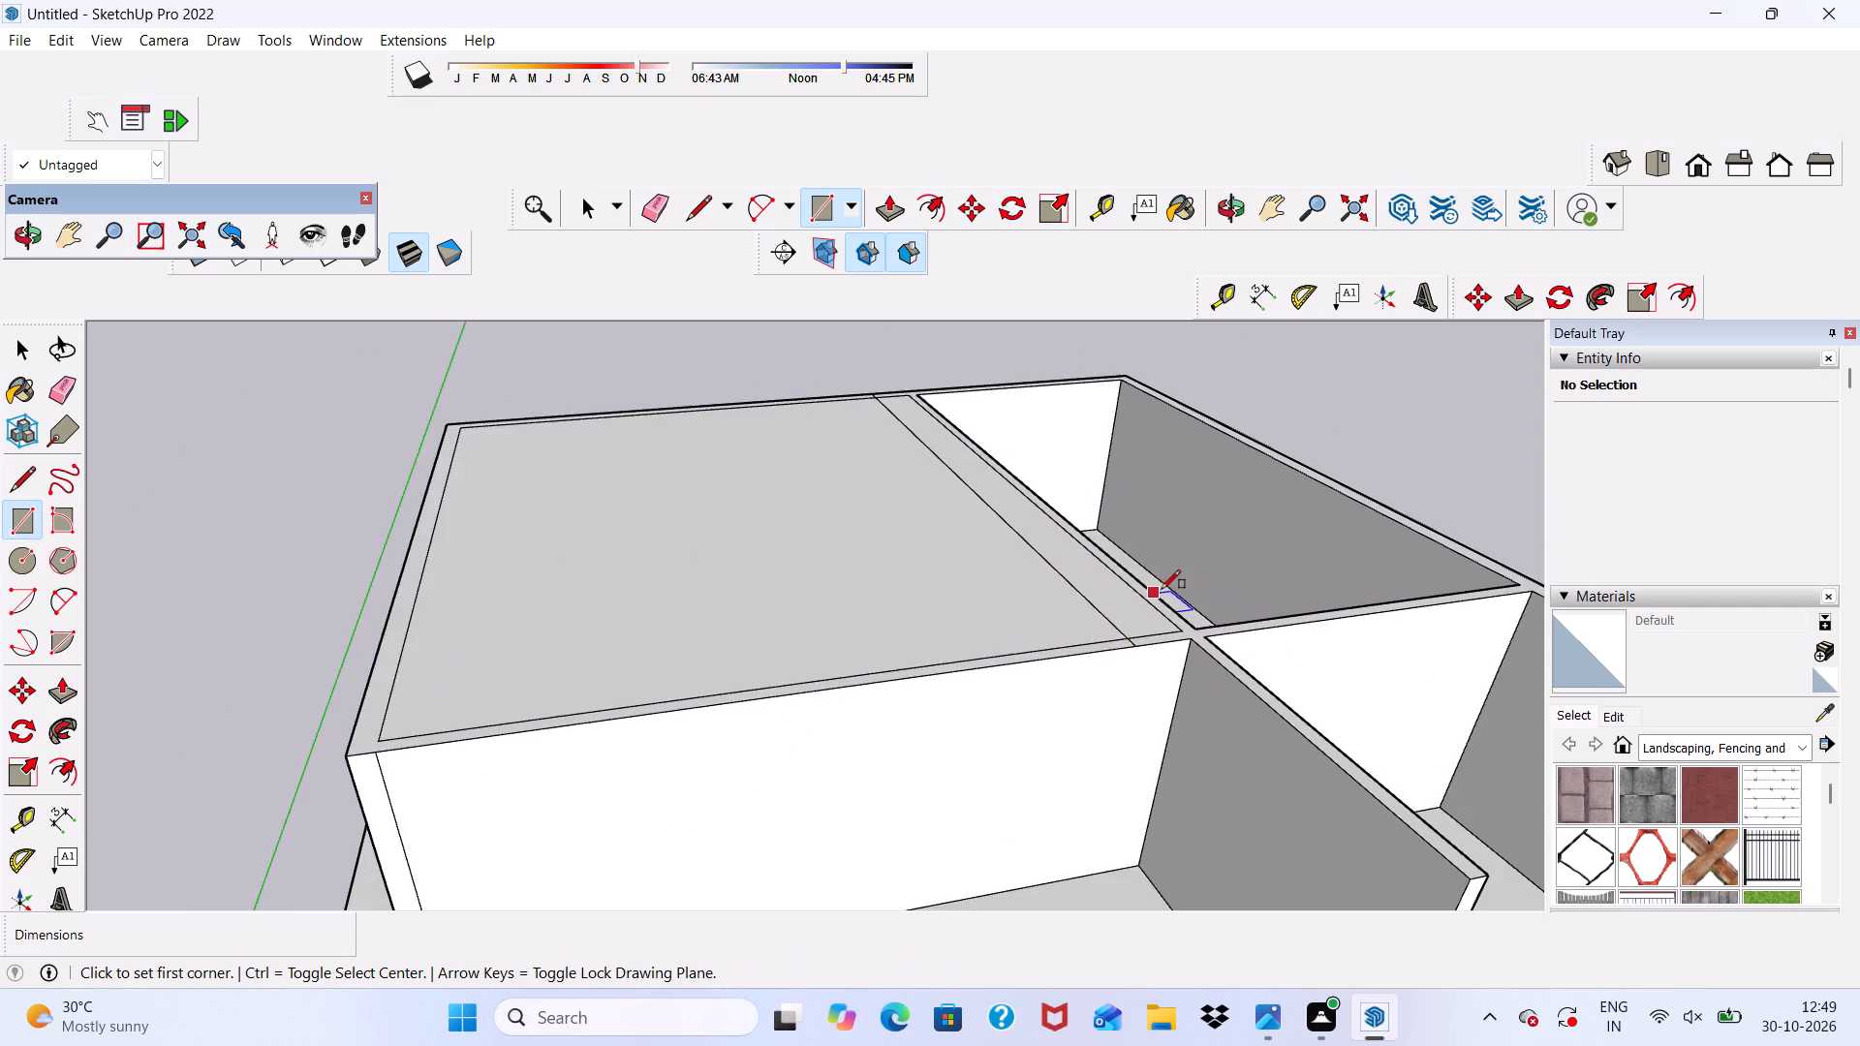
middle_drag(1162, 589, 983, 763)
scroll(1054, 375, up, 4)
click(1049, 358)
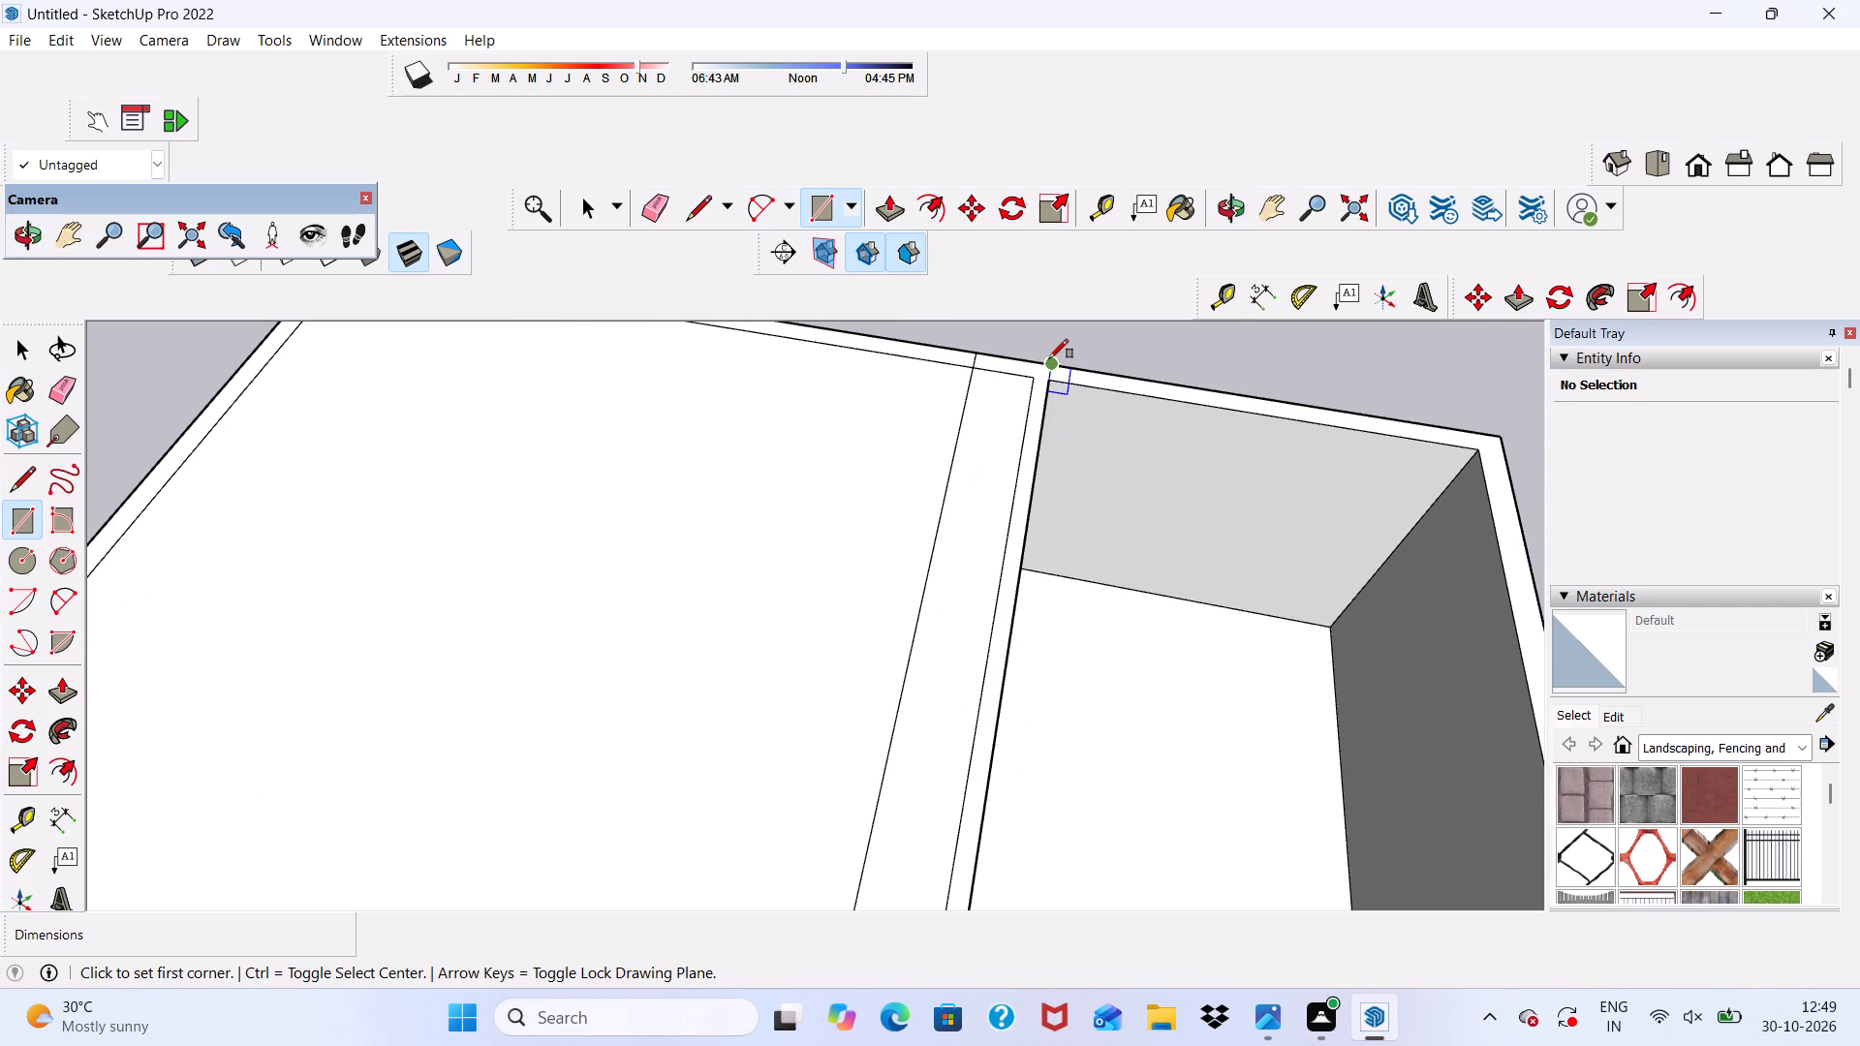
scroll(1110, 481, down, 10)
scroll(1331, 817, up, 5)
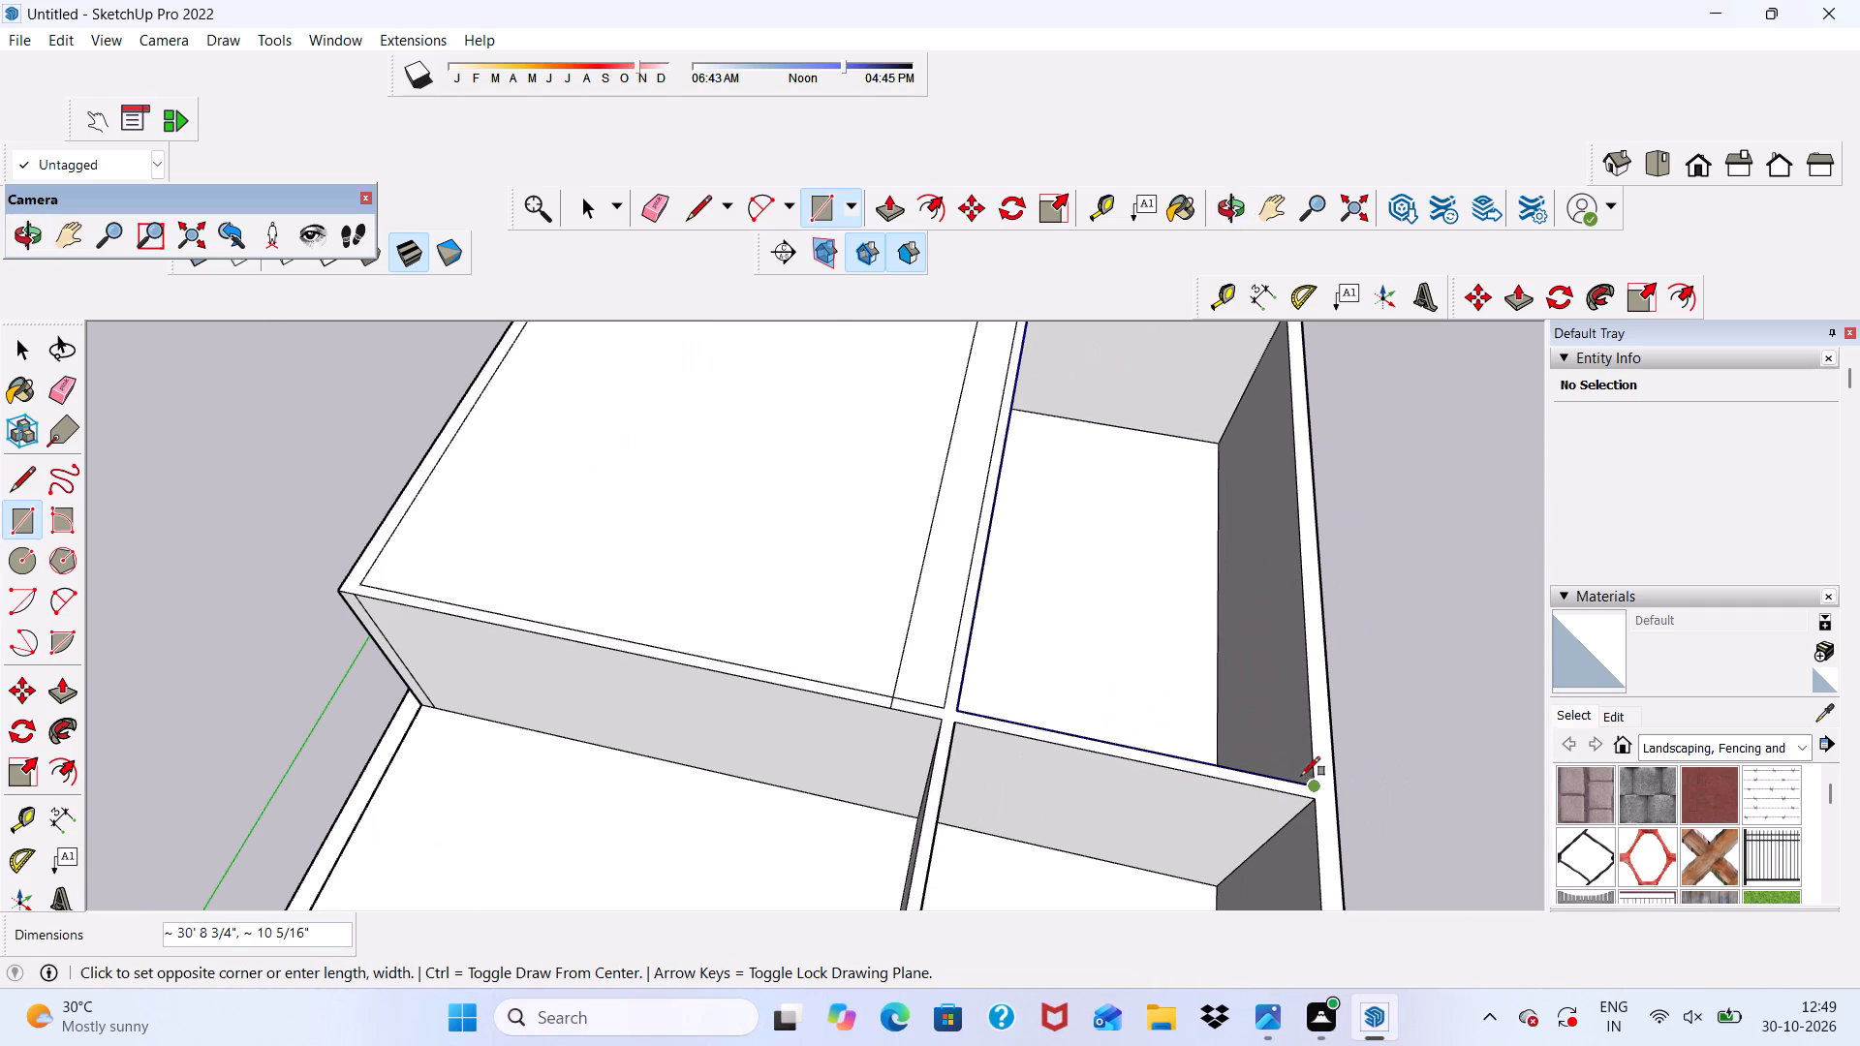
click(1285, 782)
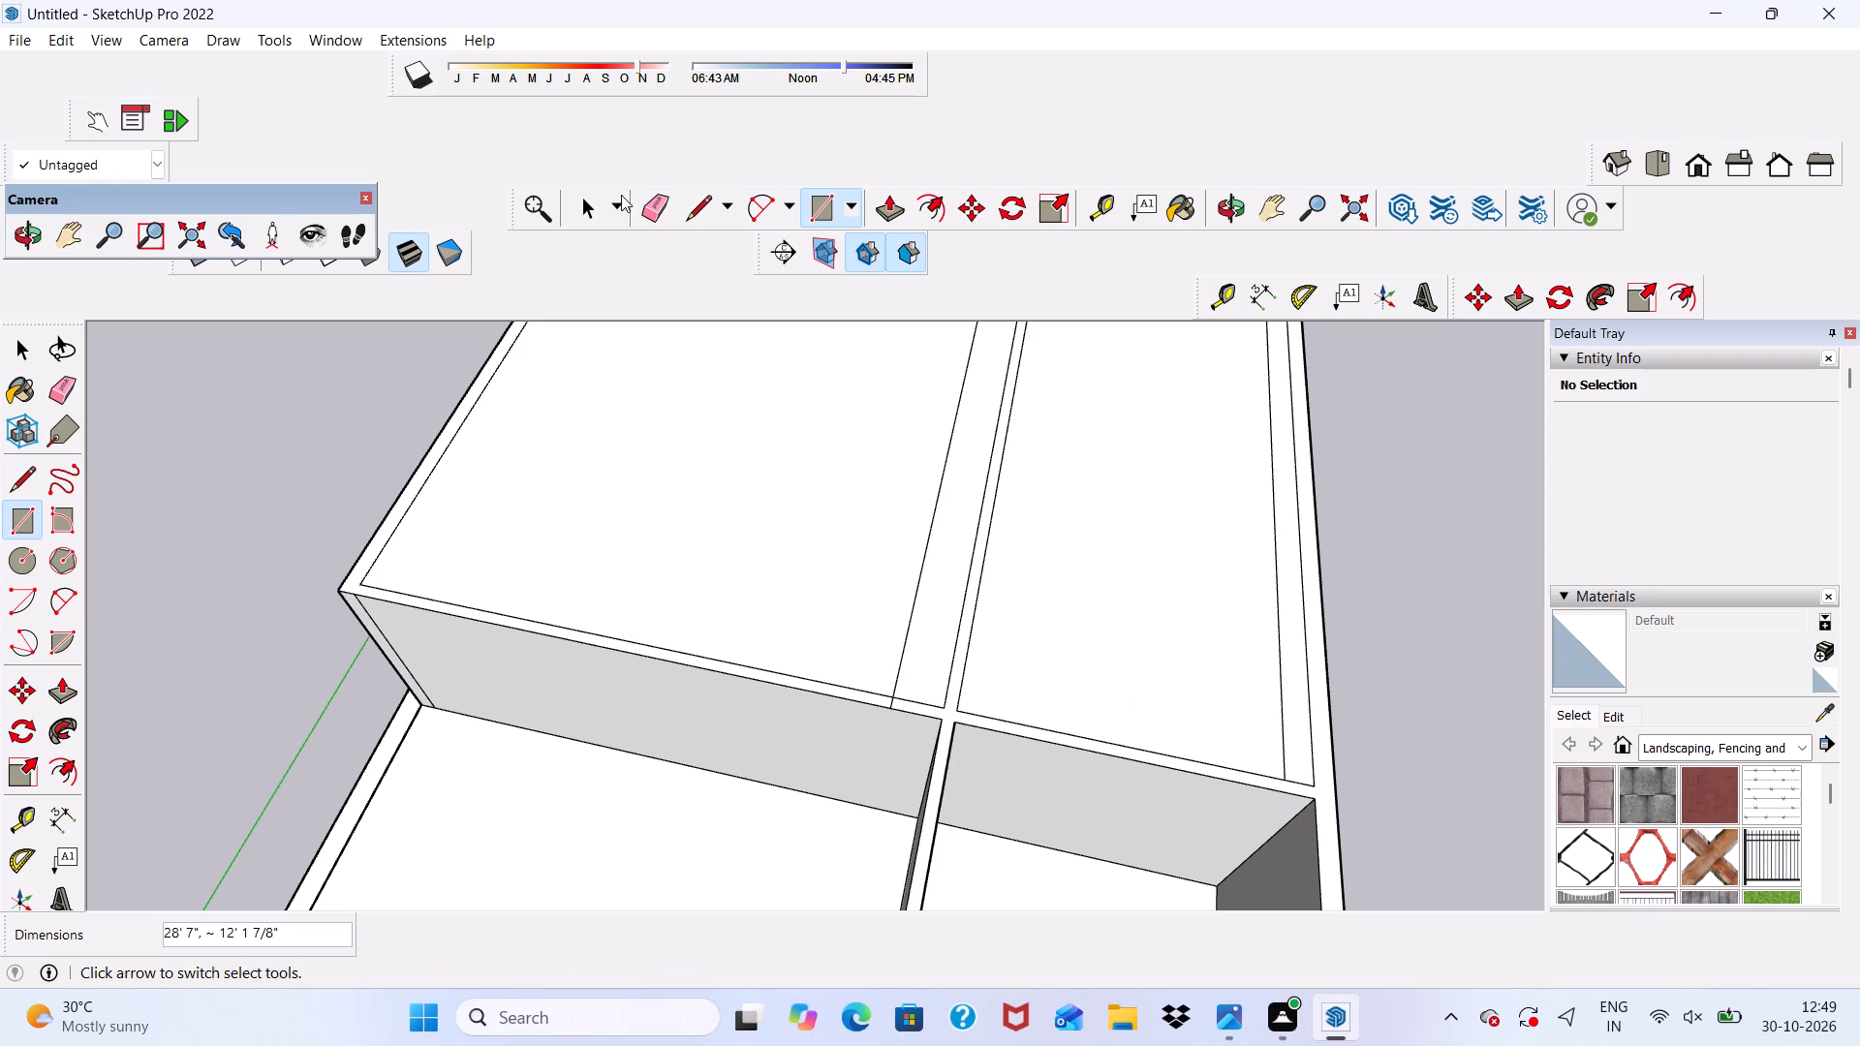
Erase the stray rectangle edges running across both covered back rooms and the leftover segment on the crosswise partition strip.
click(644, 209)
drag(891, 560, 922, 600)
scroll(885, 729, up, 7)
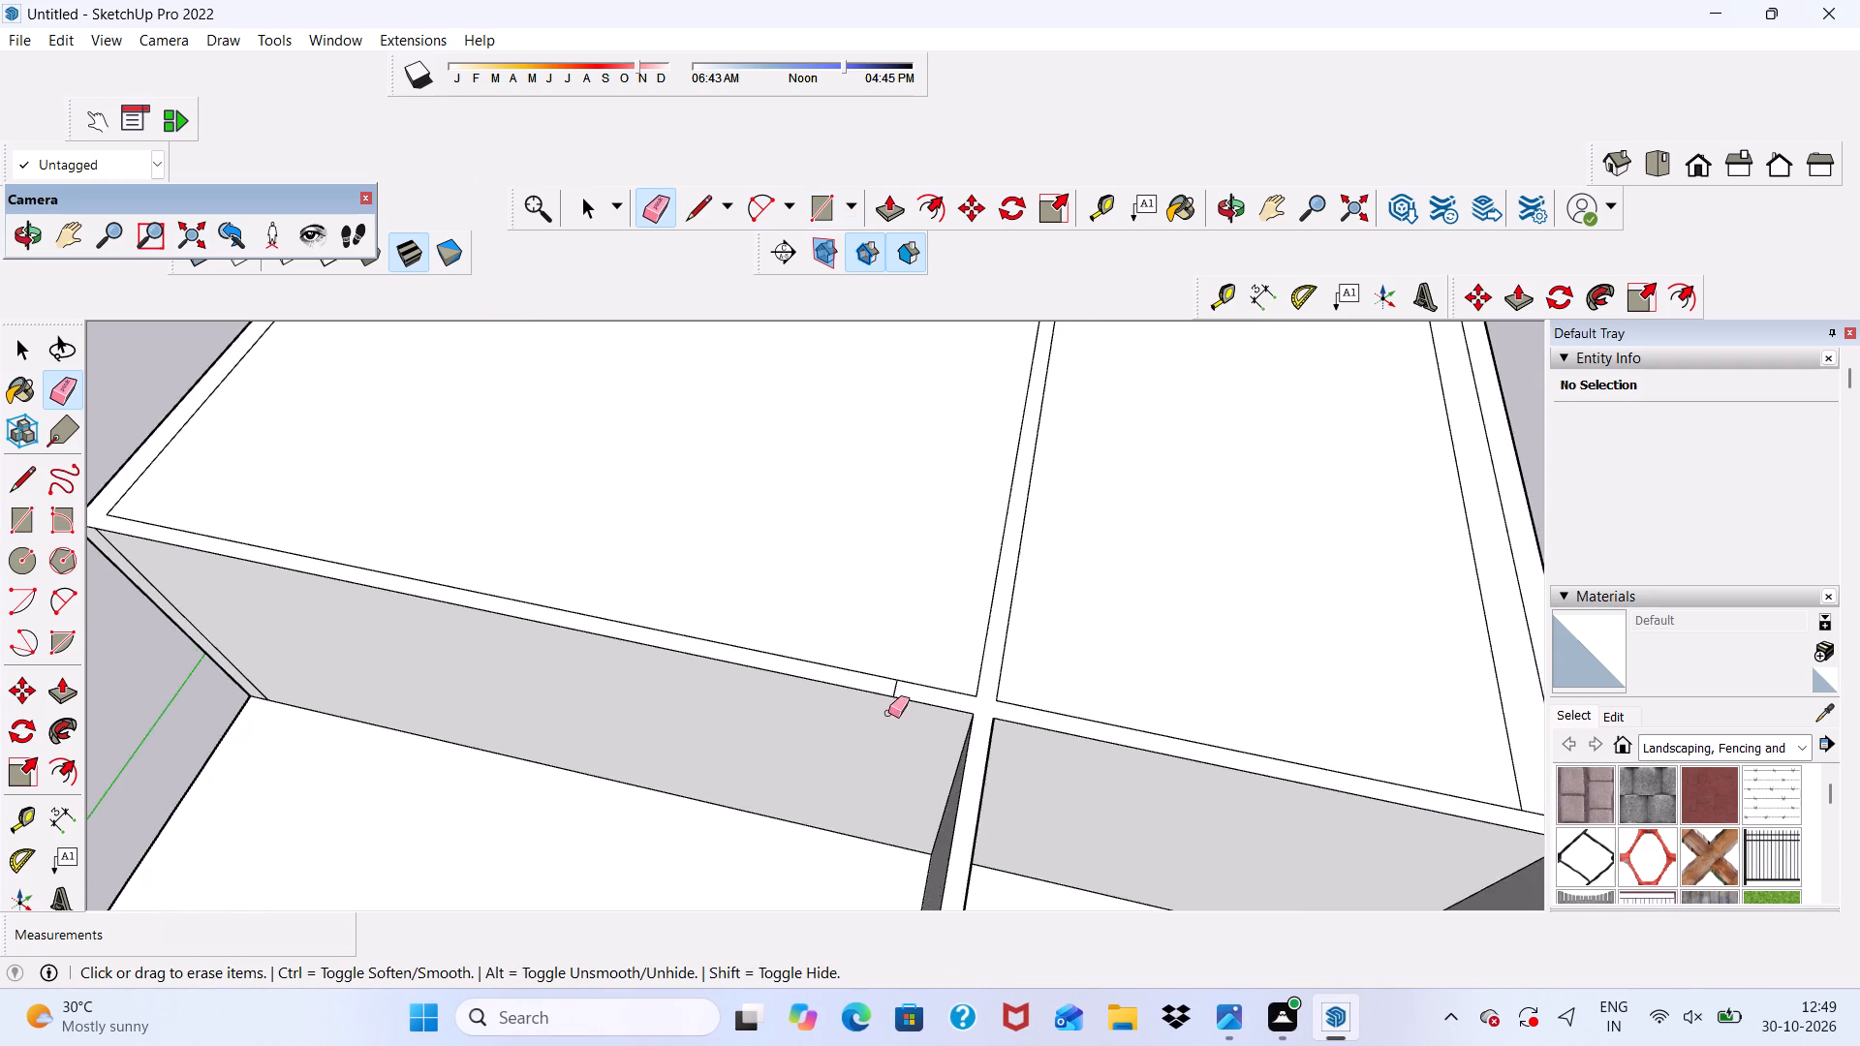
scroll(888, 713, up, 2)
drag(883, 669, 922, 673)
scroll(1202, 614, up, 3)
scroll(836, 493, down, 12)
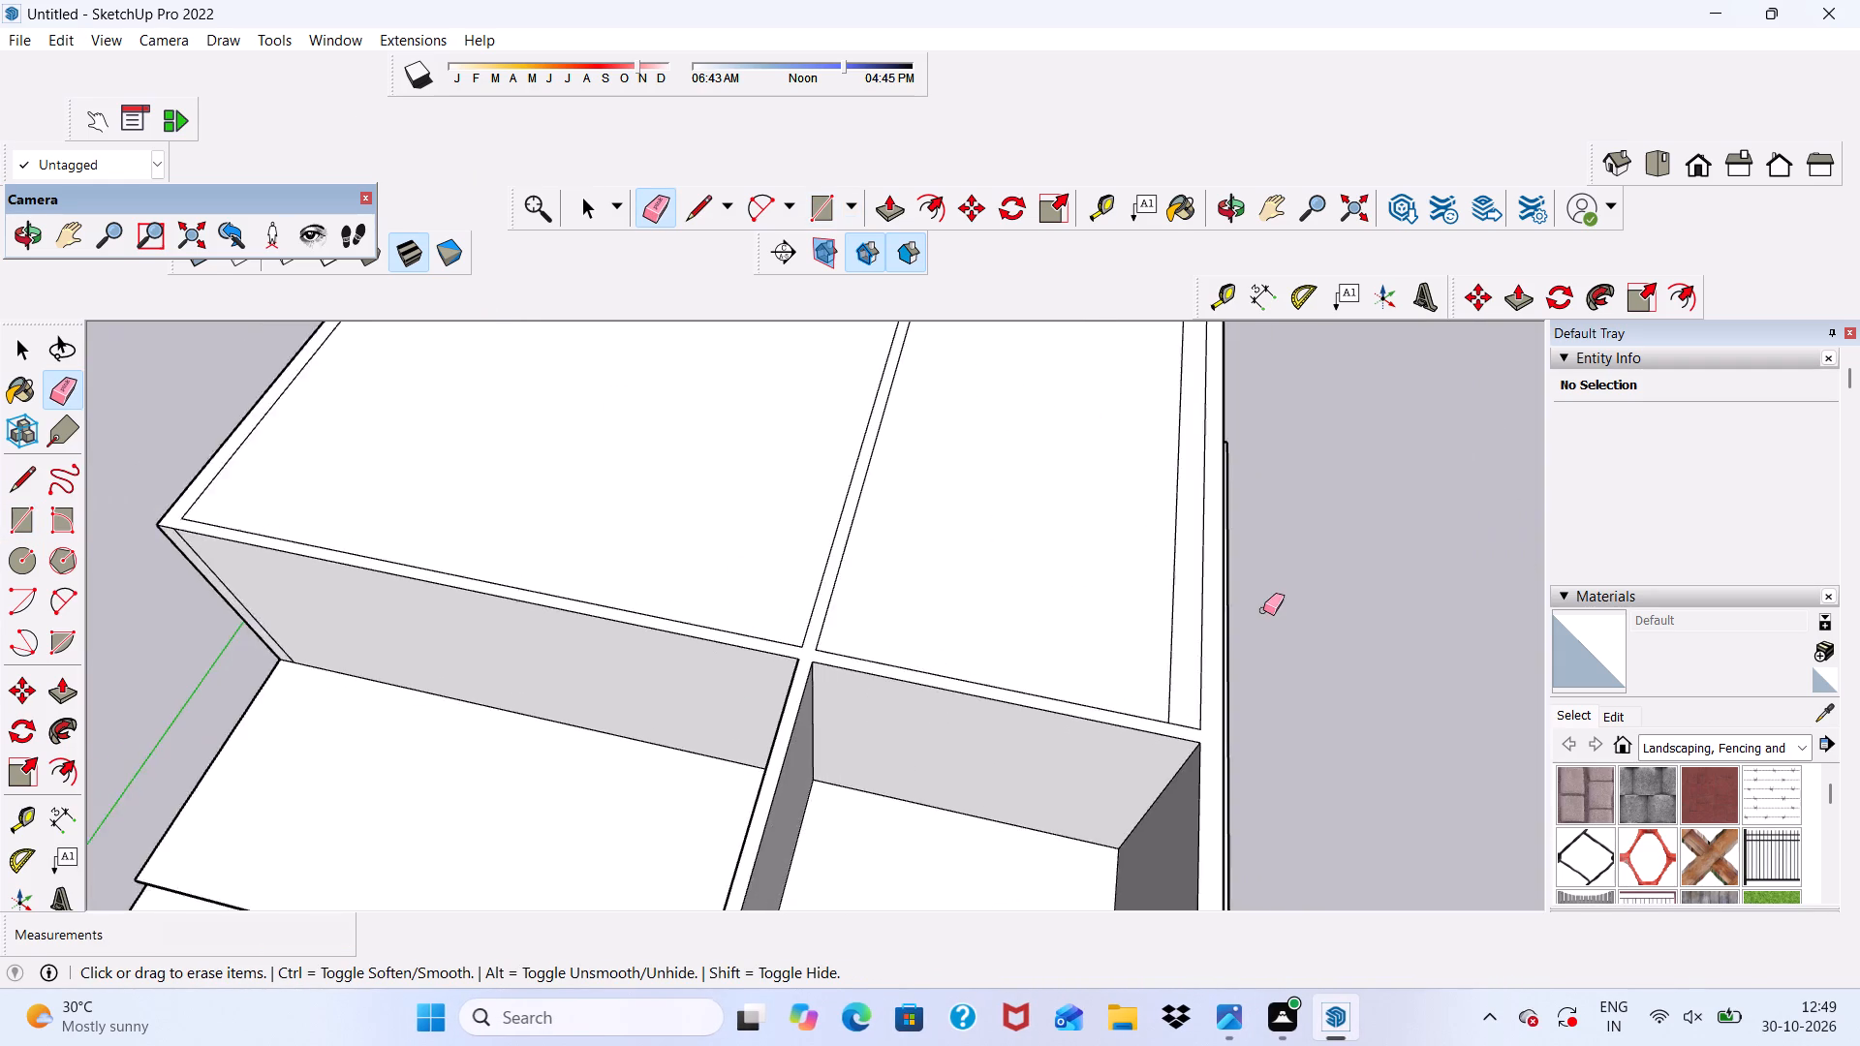
scroll(1264, 609, up, 6)
drag(1092, 633, 1022, 673)
scroll(985, 677, down, 12)
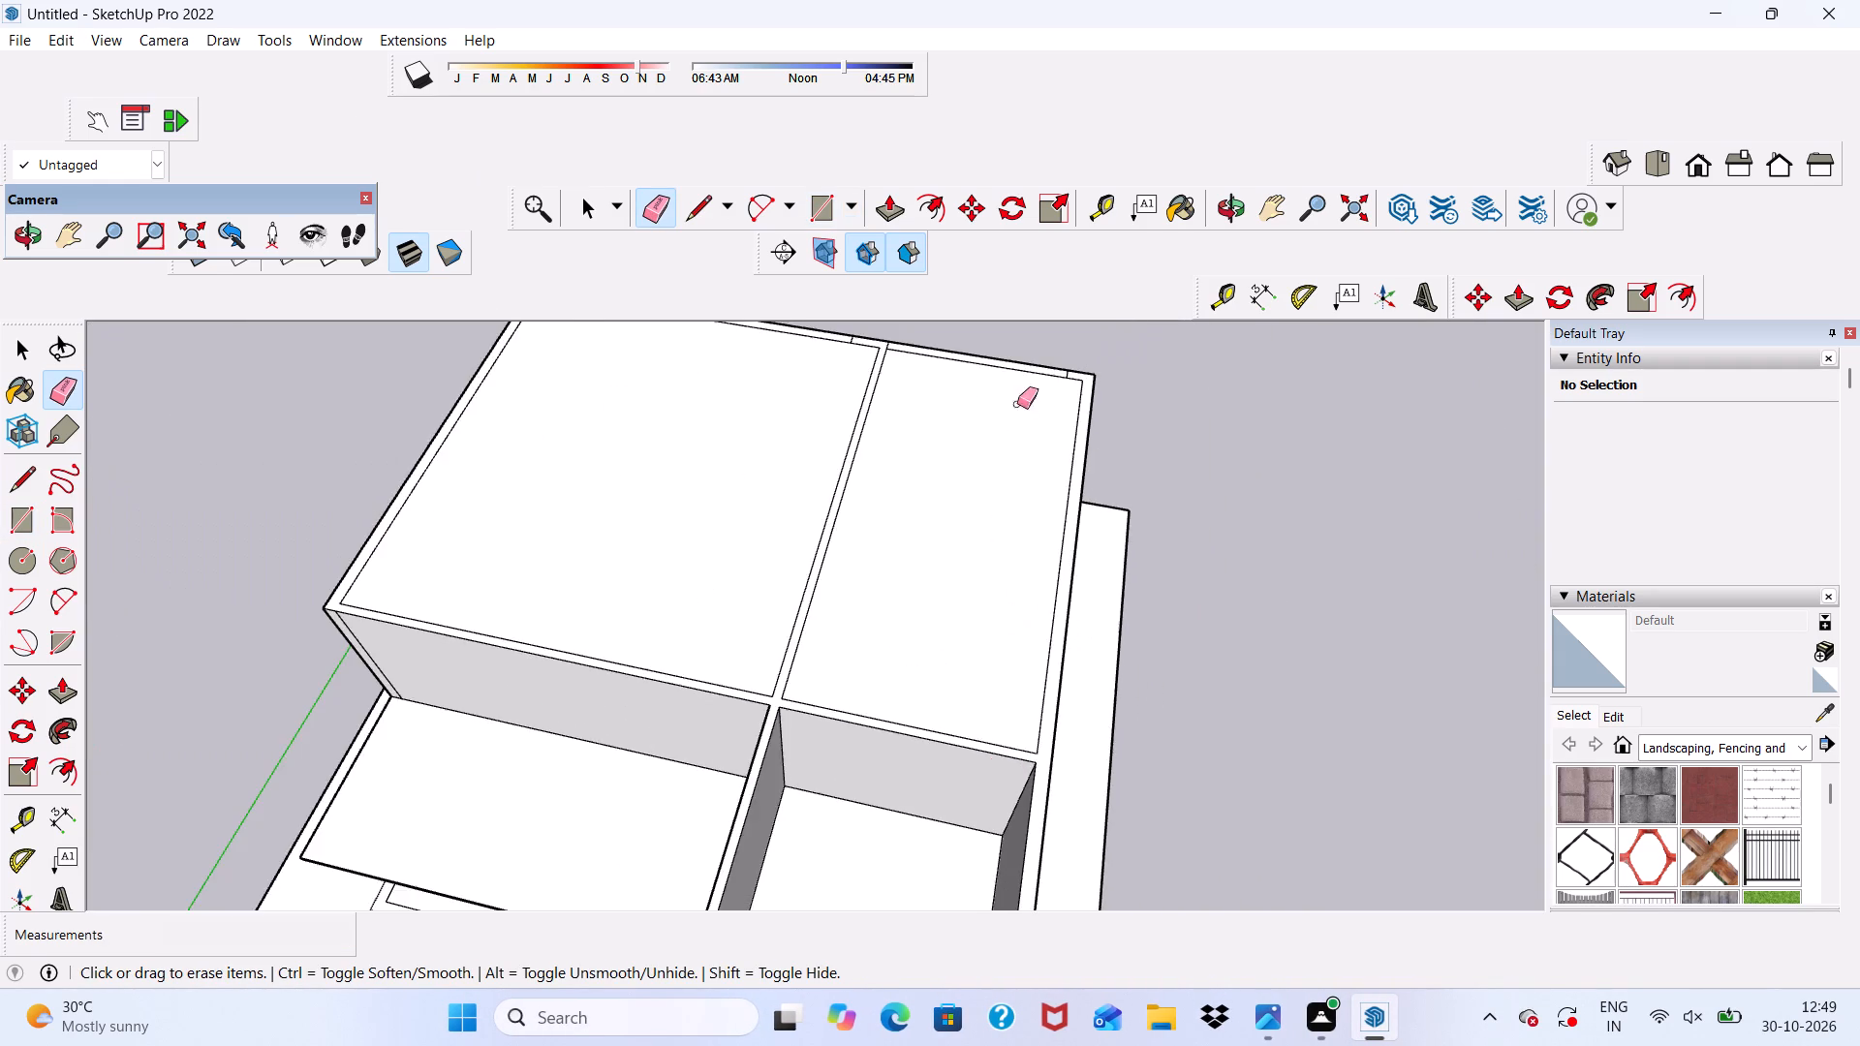
Erase the leftover short segments crossing the back wall strip near the side wall and the lengthwise partition.
scroll(1028, 379, up, 16)
drag(1119, 387, 1093, 386)
scroll(1063, 504, down, 10)
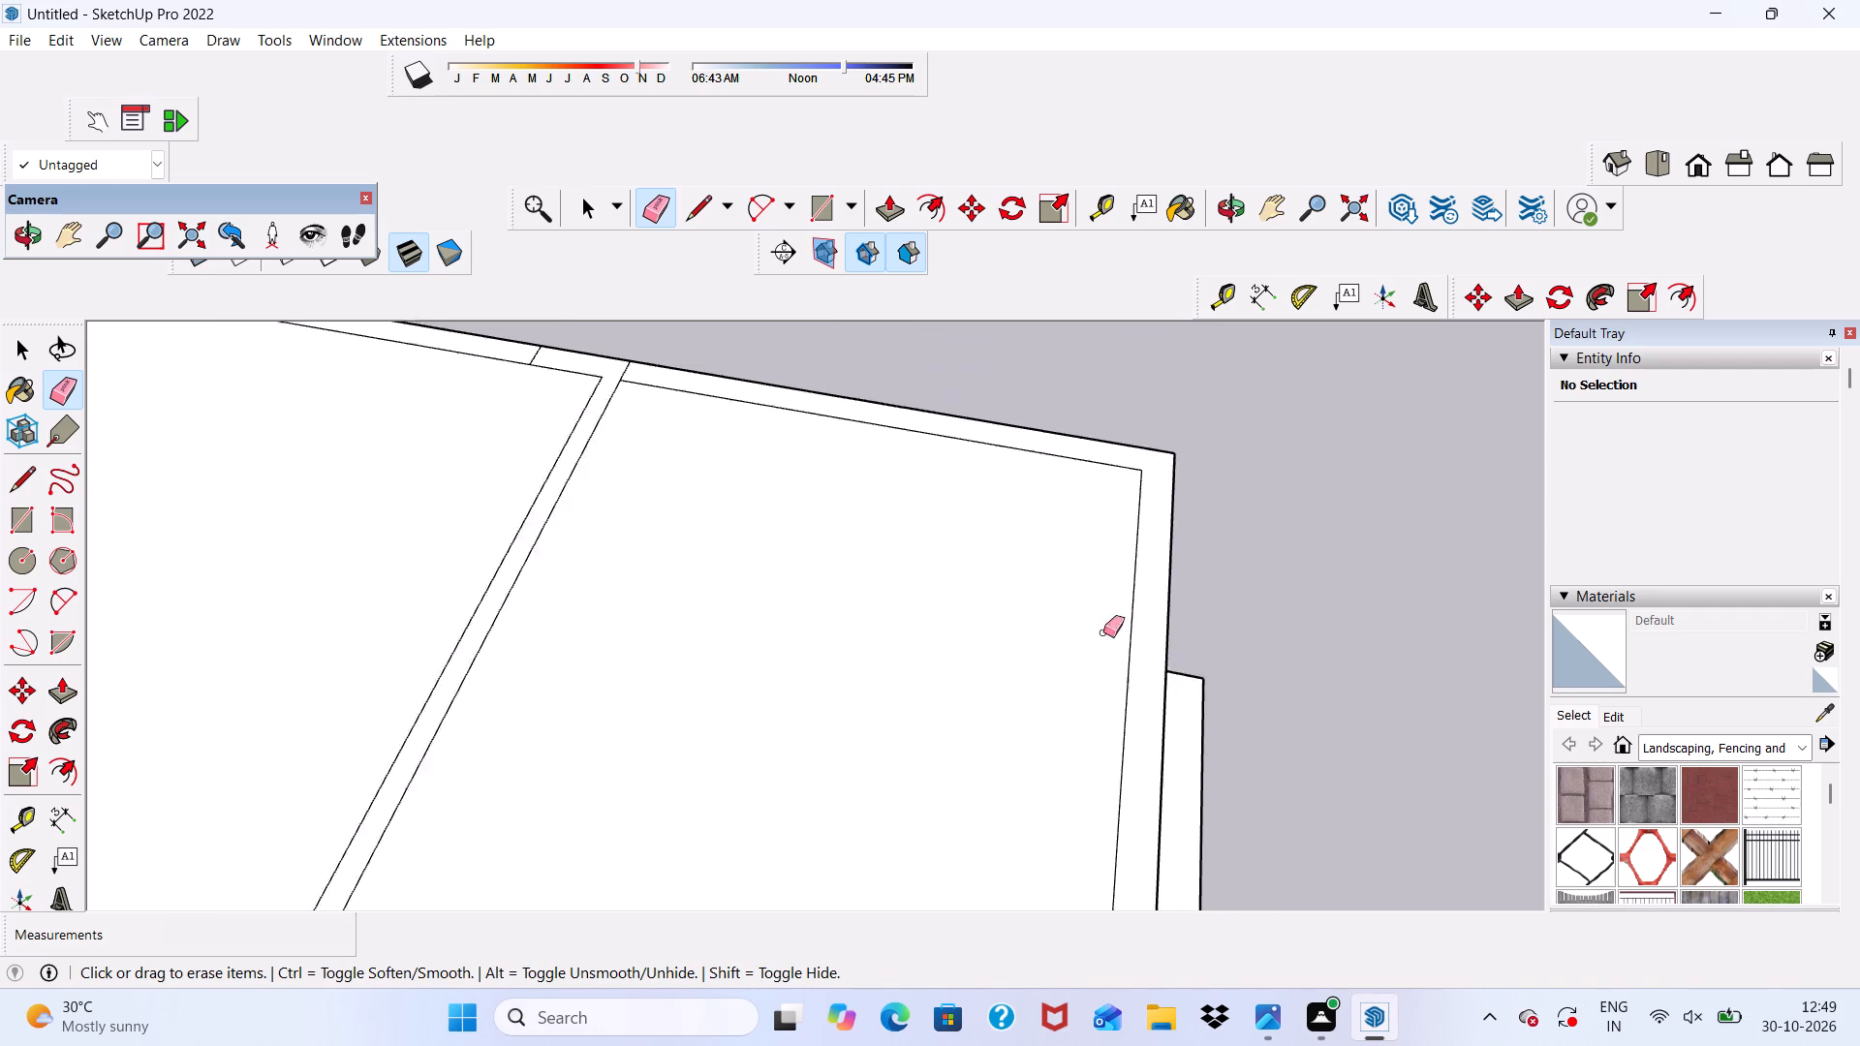
scroll(1103, 632, down, 2)
scroll(760, 455, up, 10)
drag(797, 445, 862, 452)
scroll(819, 390, down, 18)
middle_drag(960, 613, 832, 729)
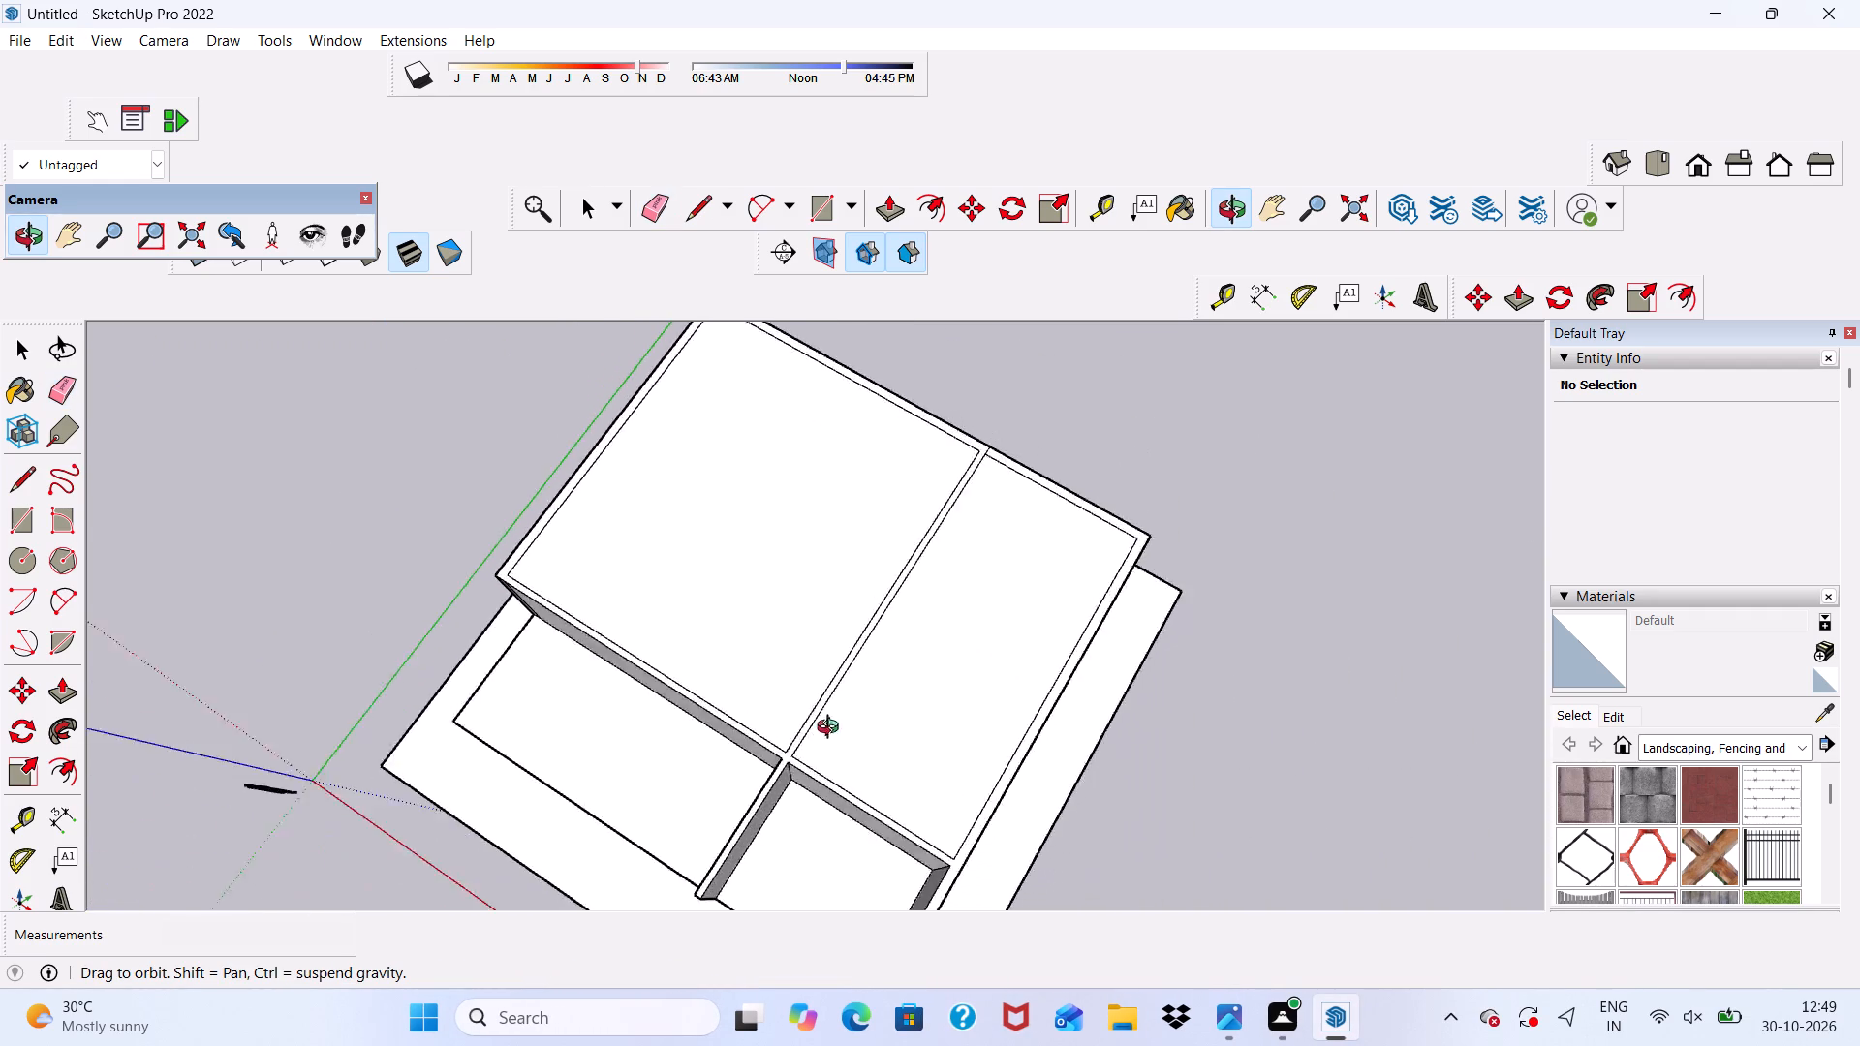
middle_drag(832, 729, 757, 750)
scroll(975, 530, up, 17)
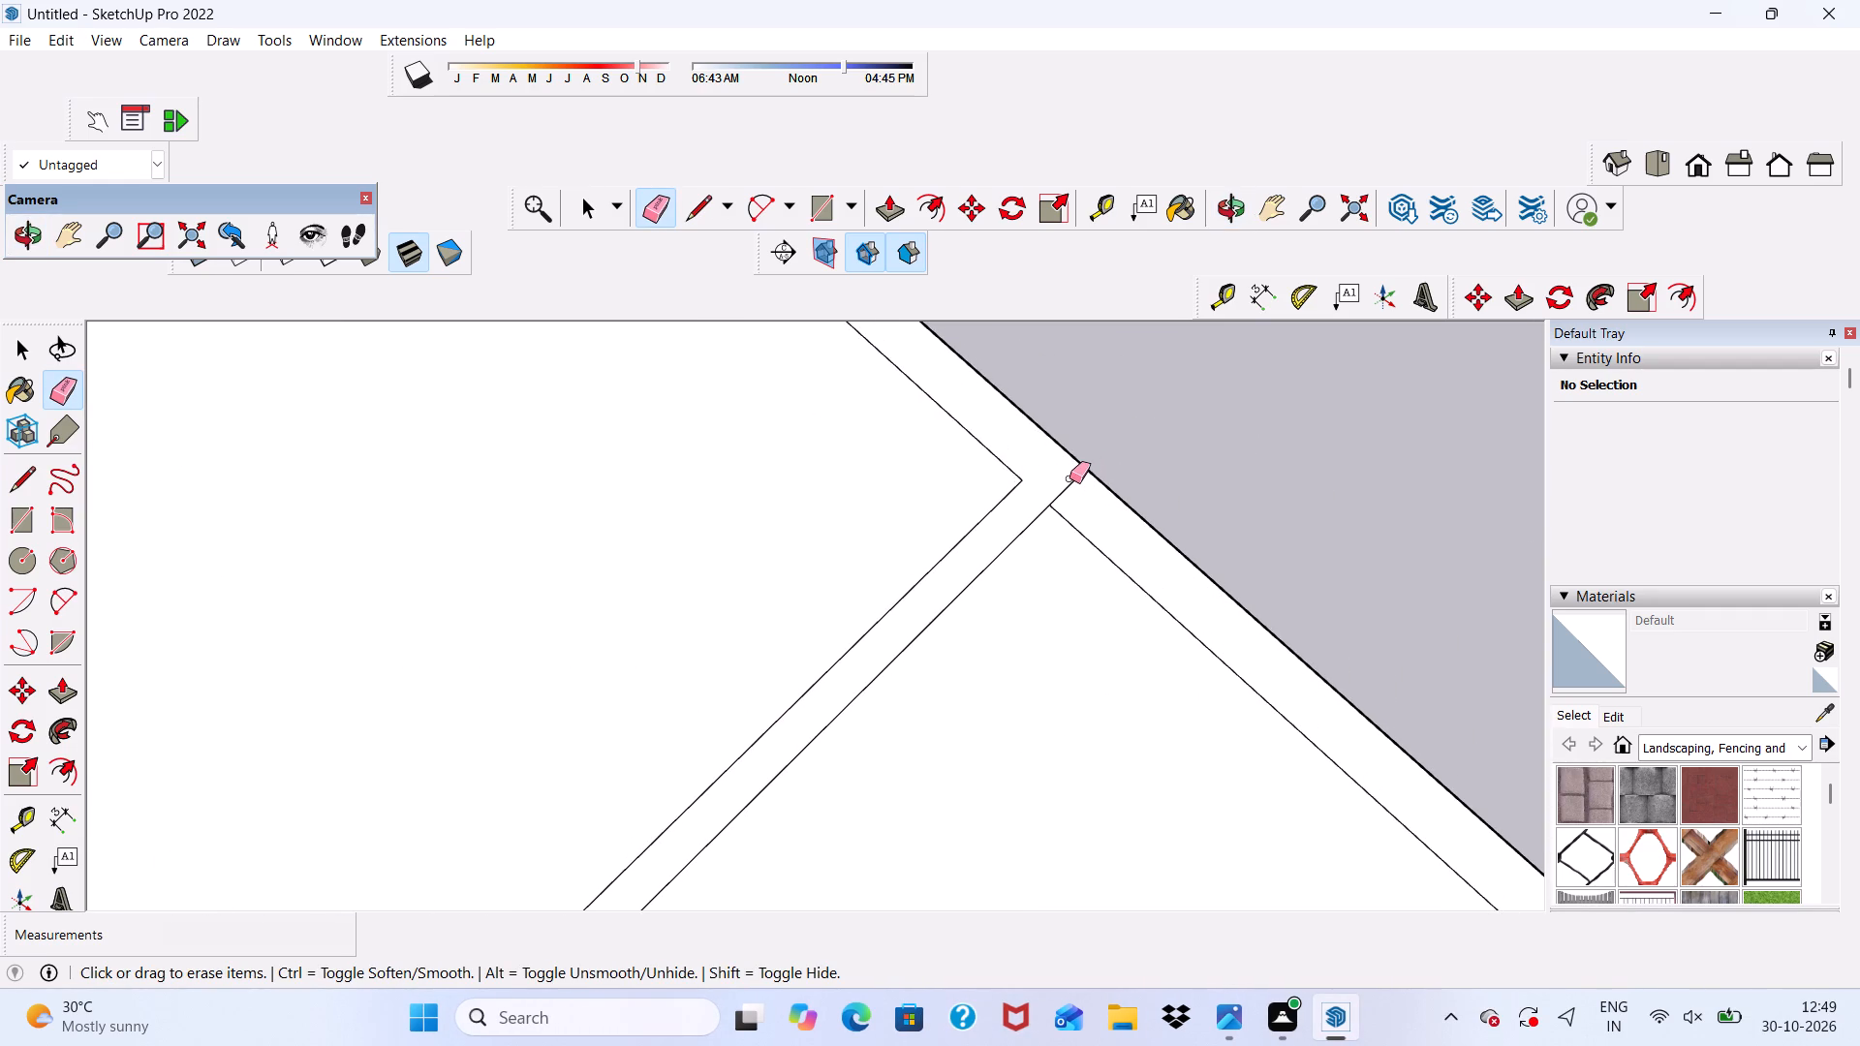
click(1069, 478)
scroll(1000, 440, down, 10)
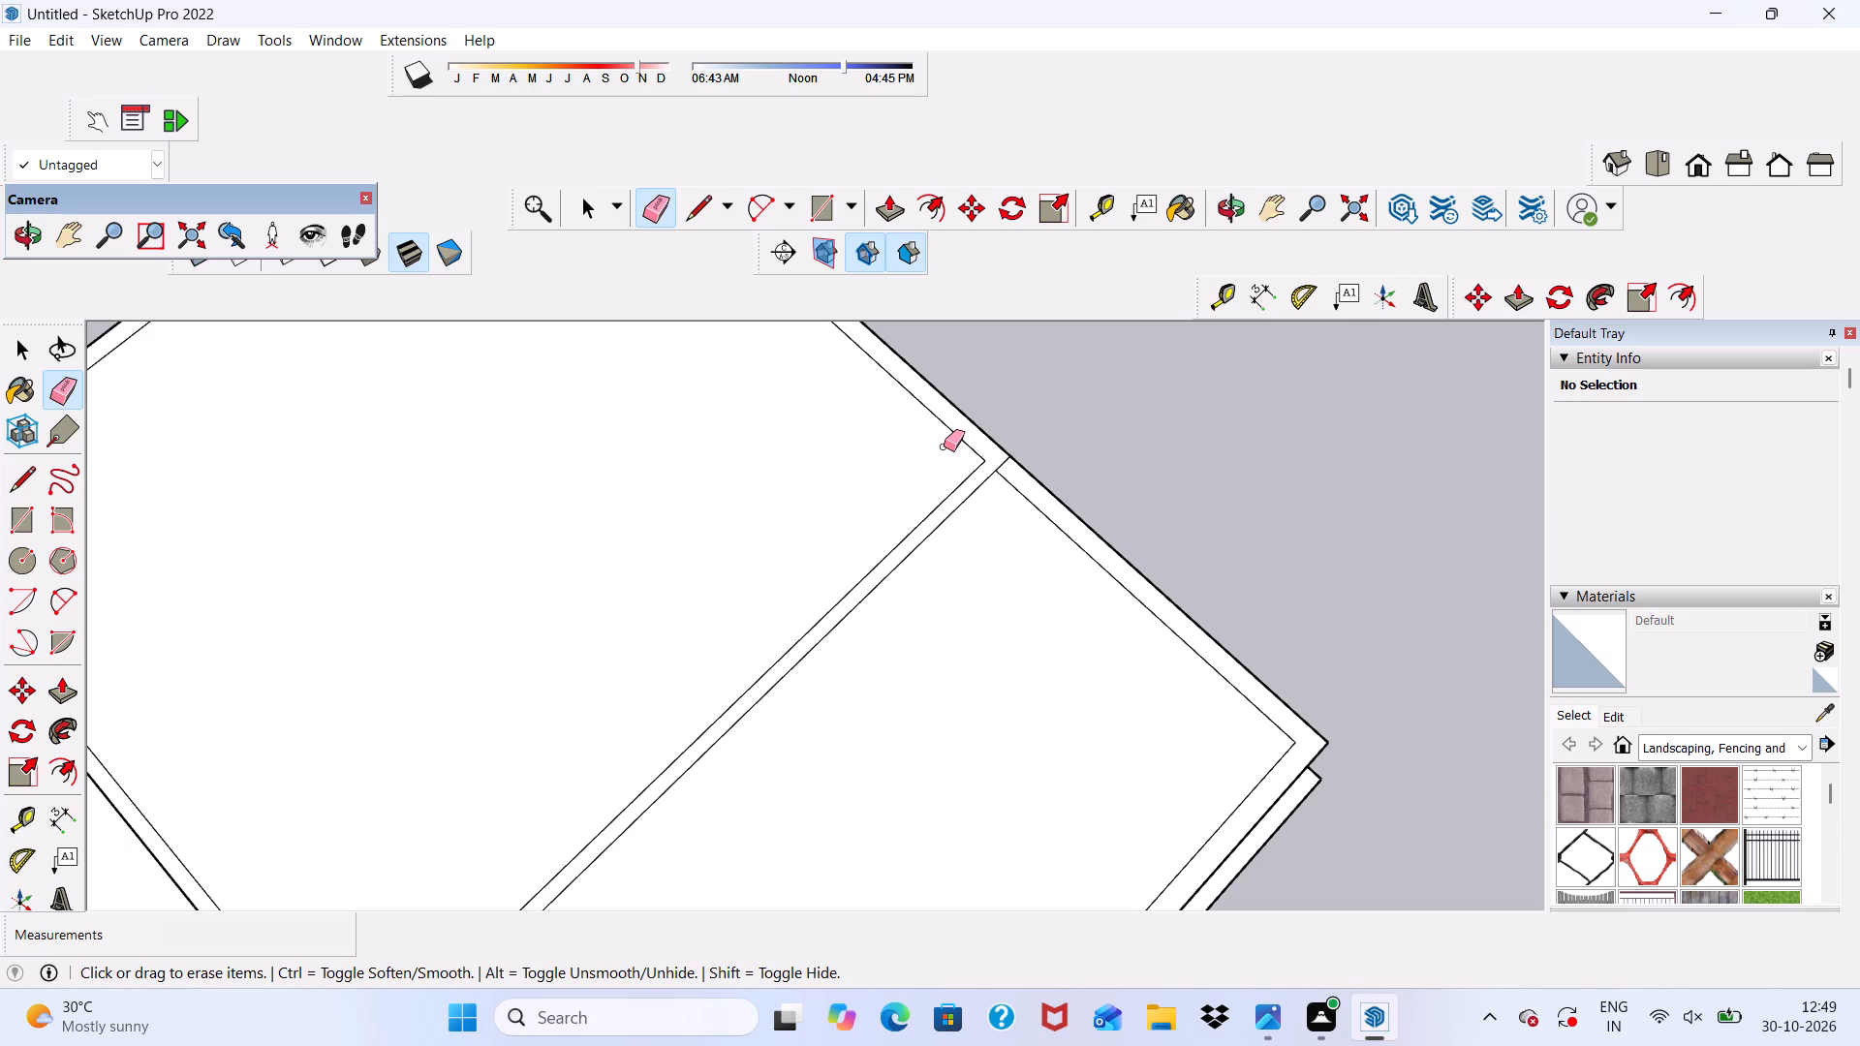
scroll(933, 461, down, 5)
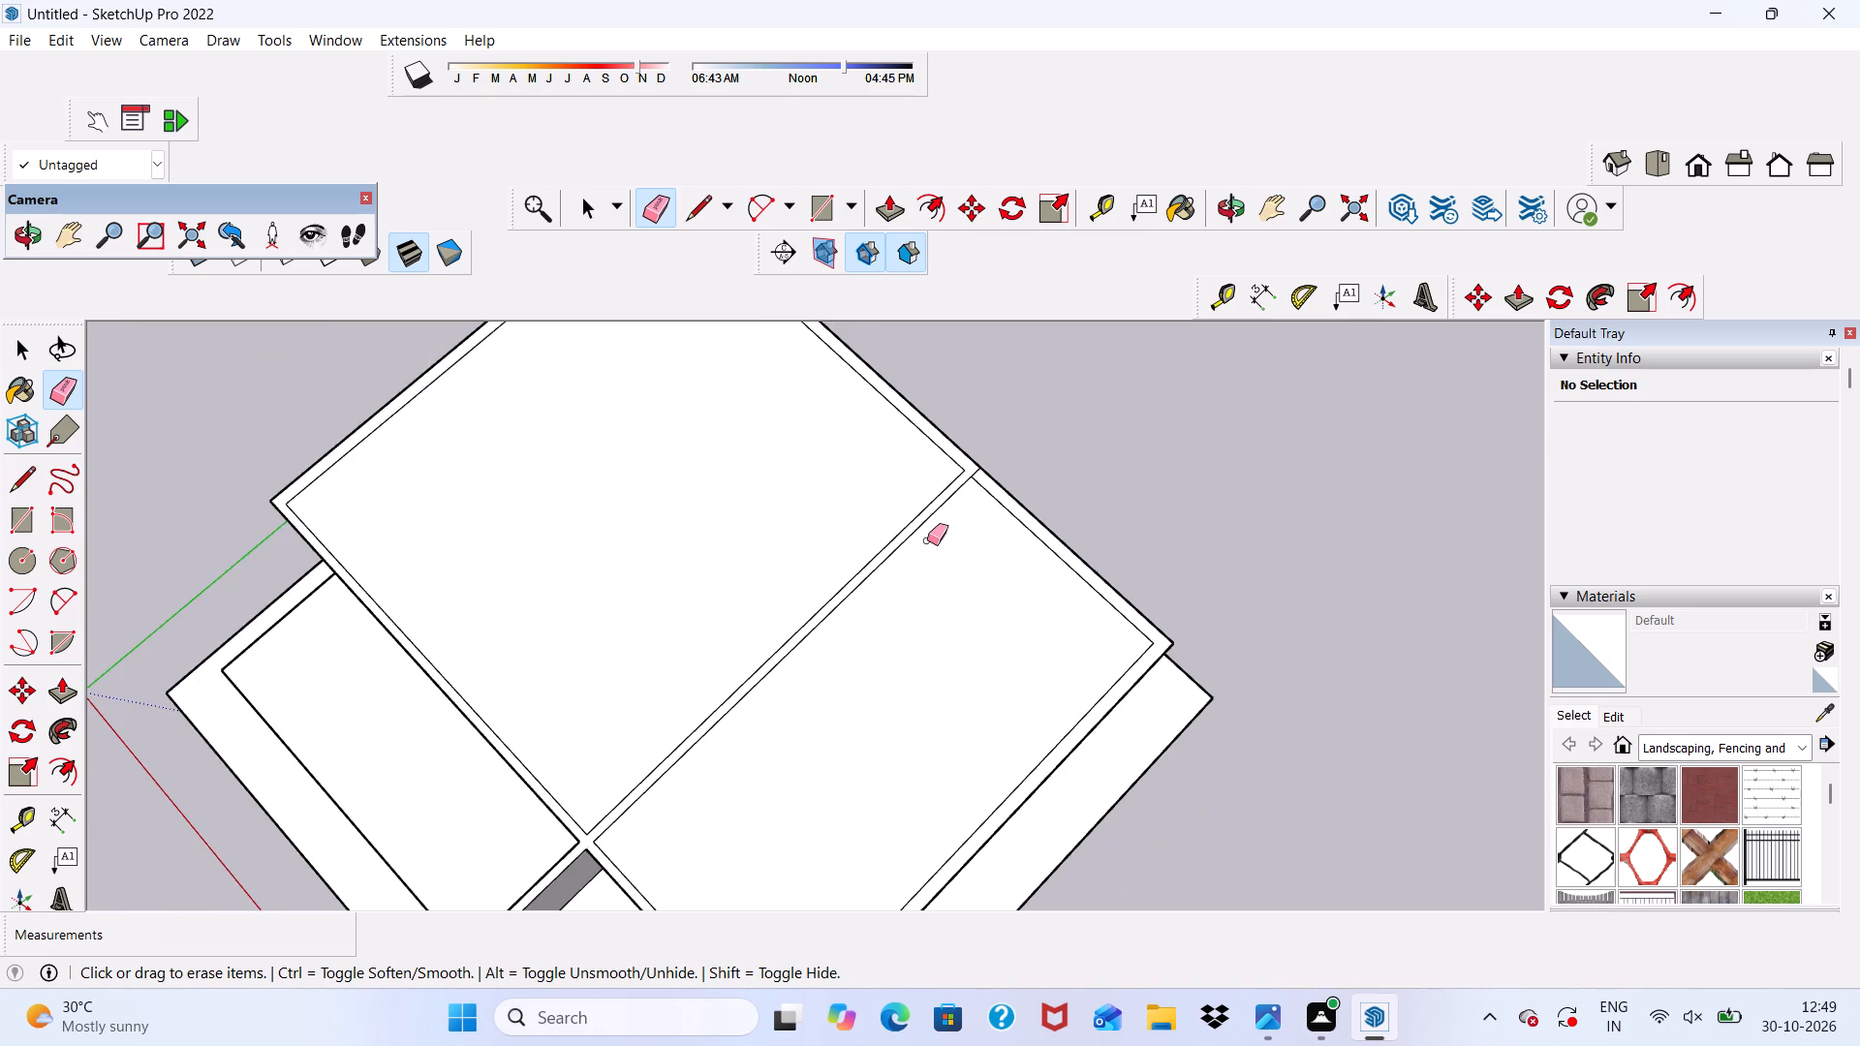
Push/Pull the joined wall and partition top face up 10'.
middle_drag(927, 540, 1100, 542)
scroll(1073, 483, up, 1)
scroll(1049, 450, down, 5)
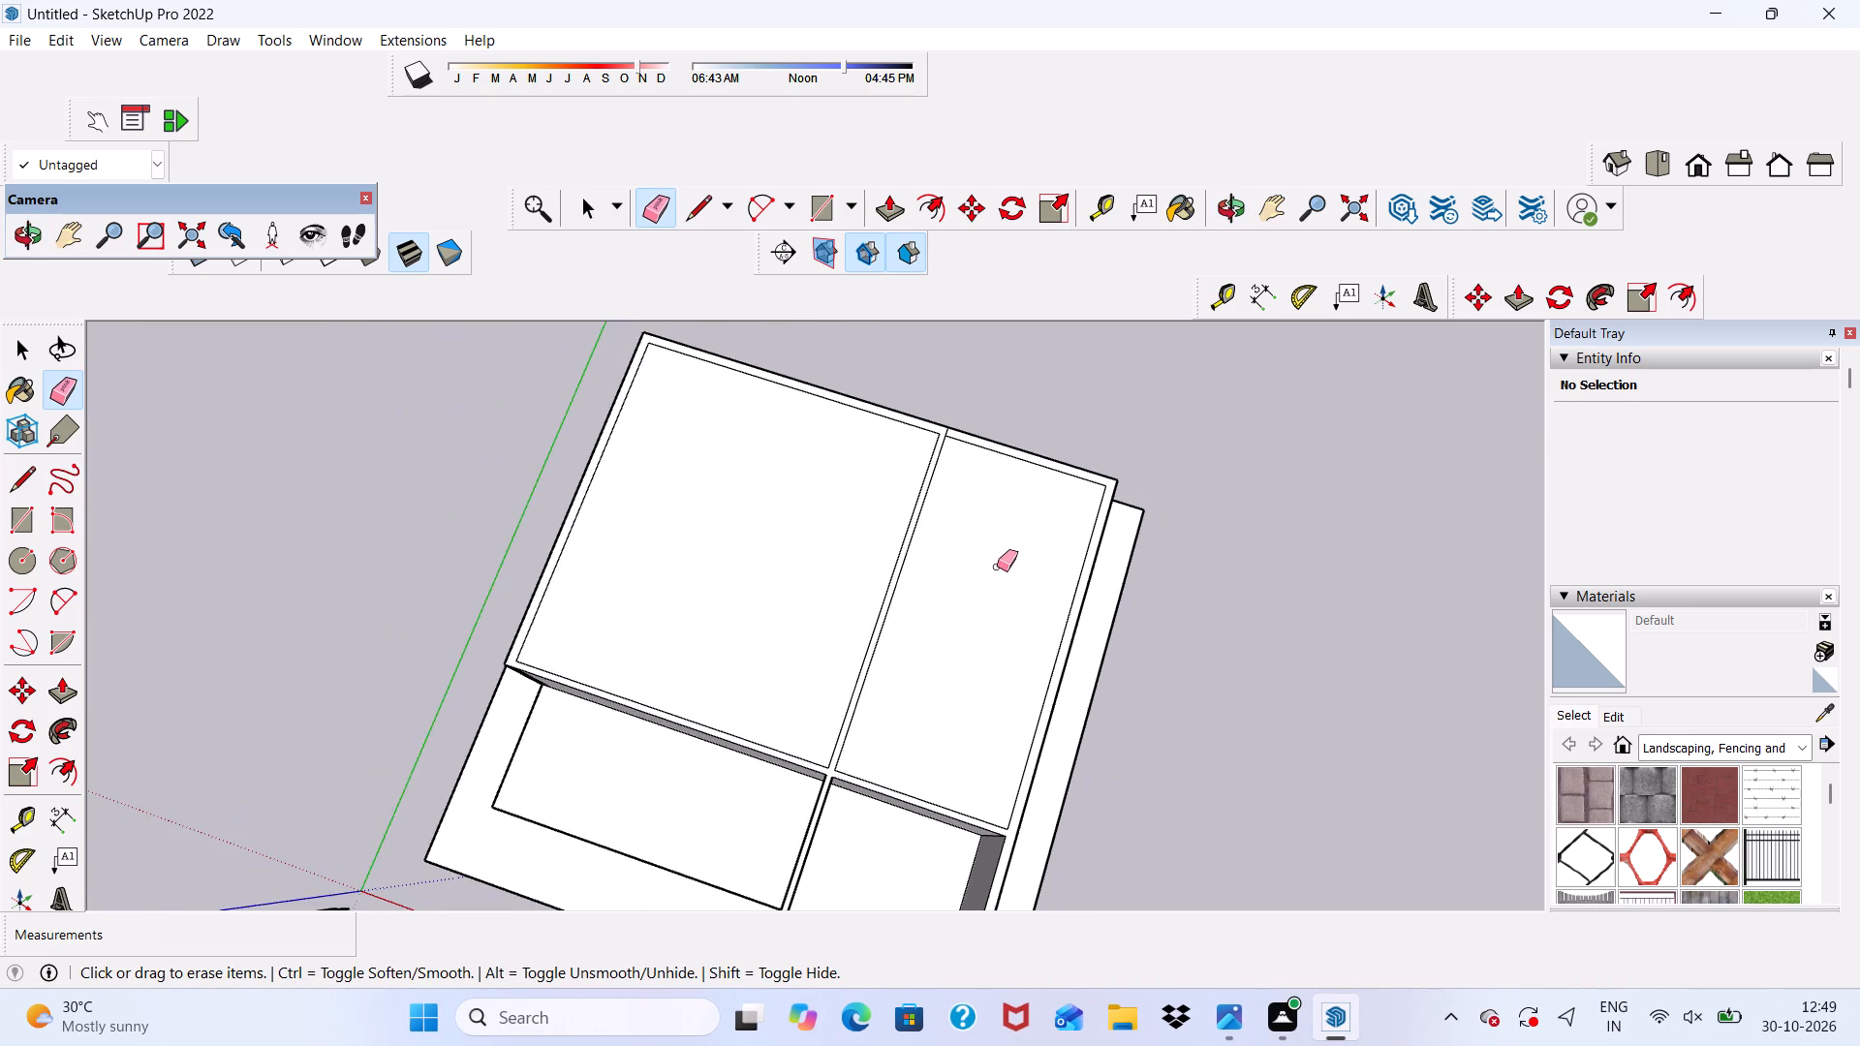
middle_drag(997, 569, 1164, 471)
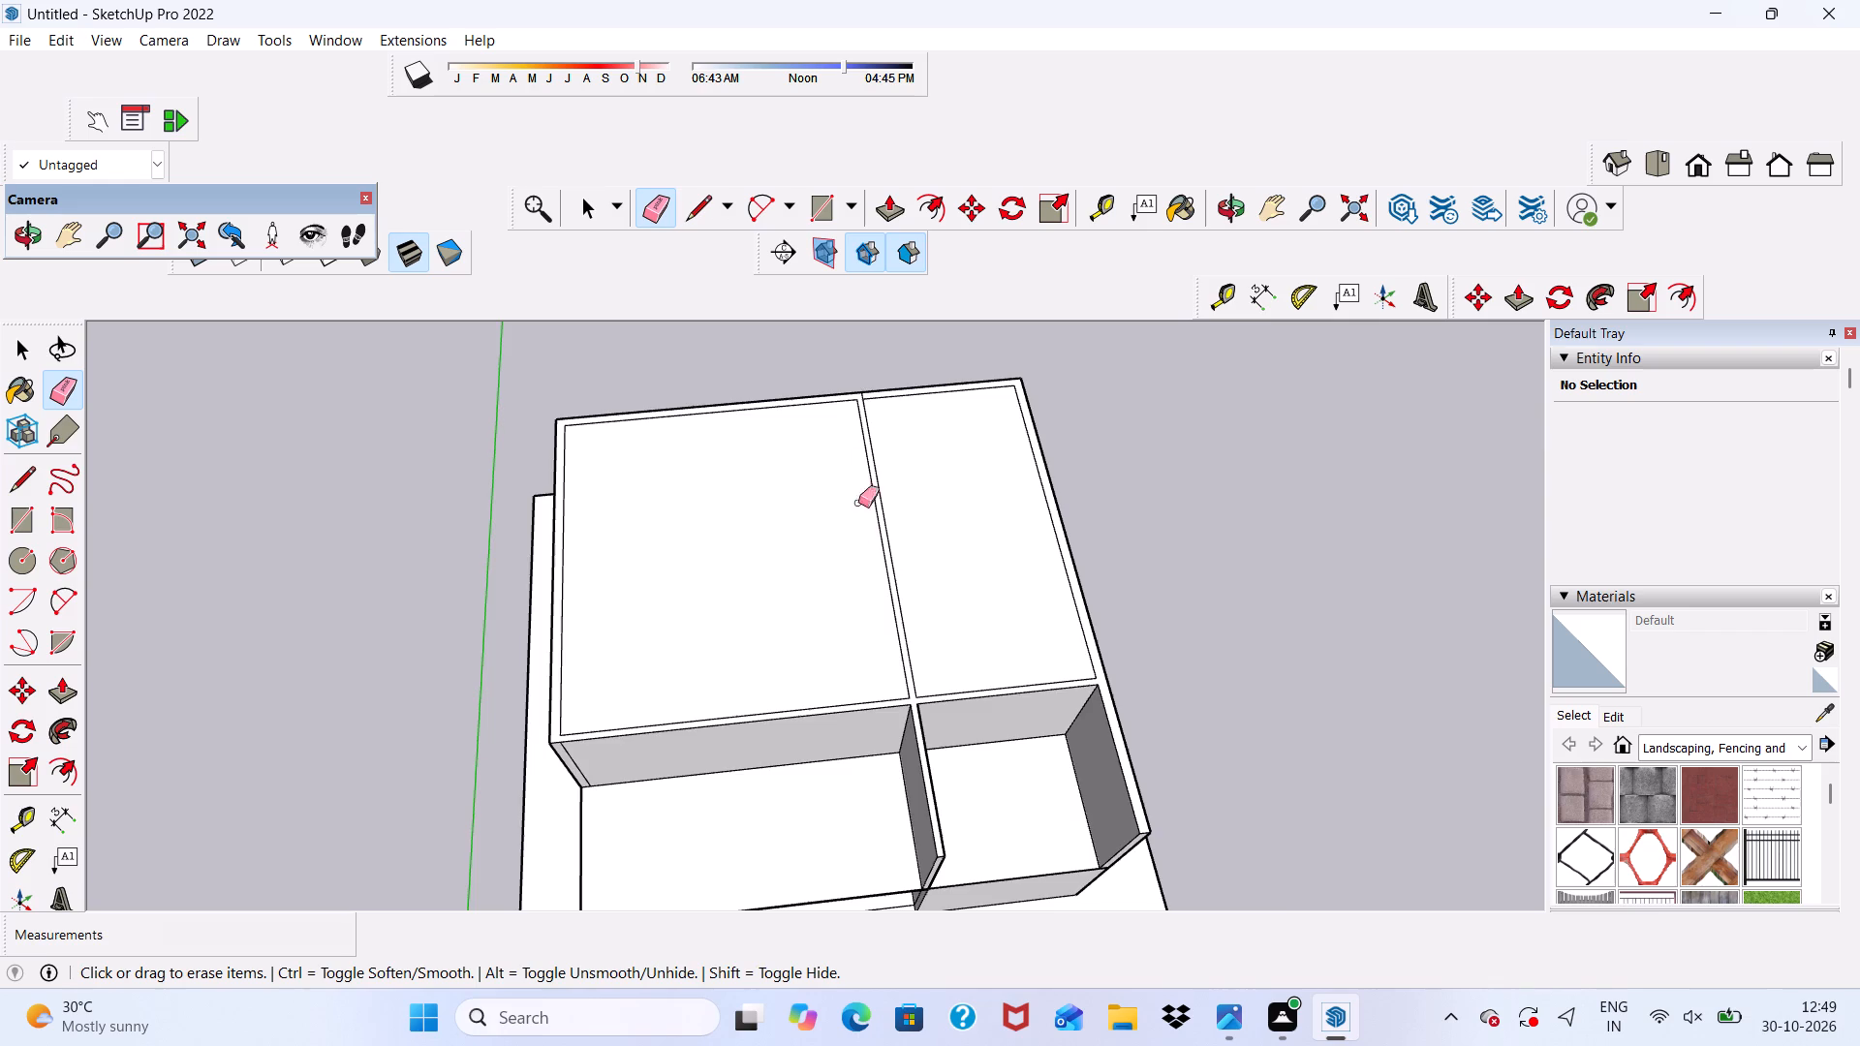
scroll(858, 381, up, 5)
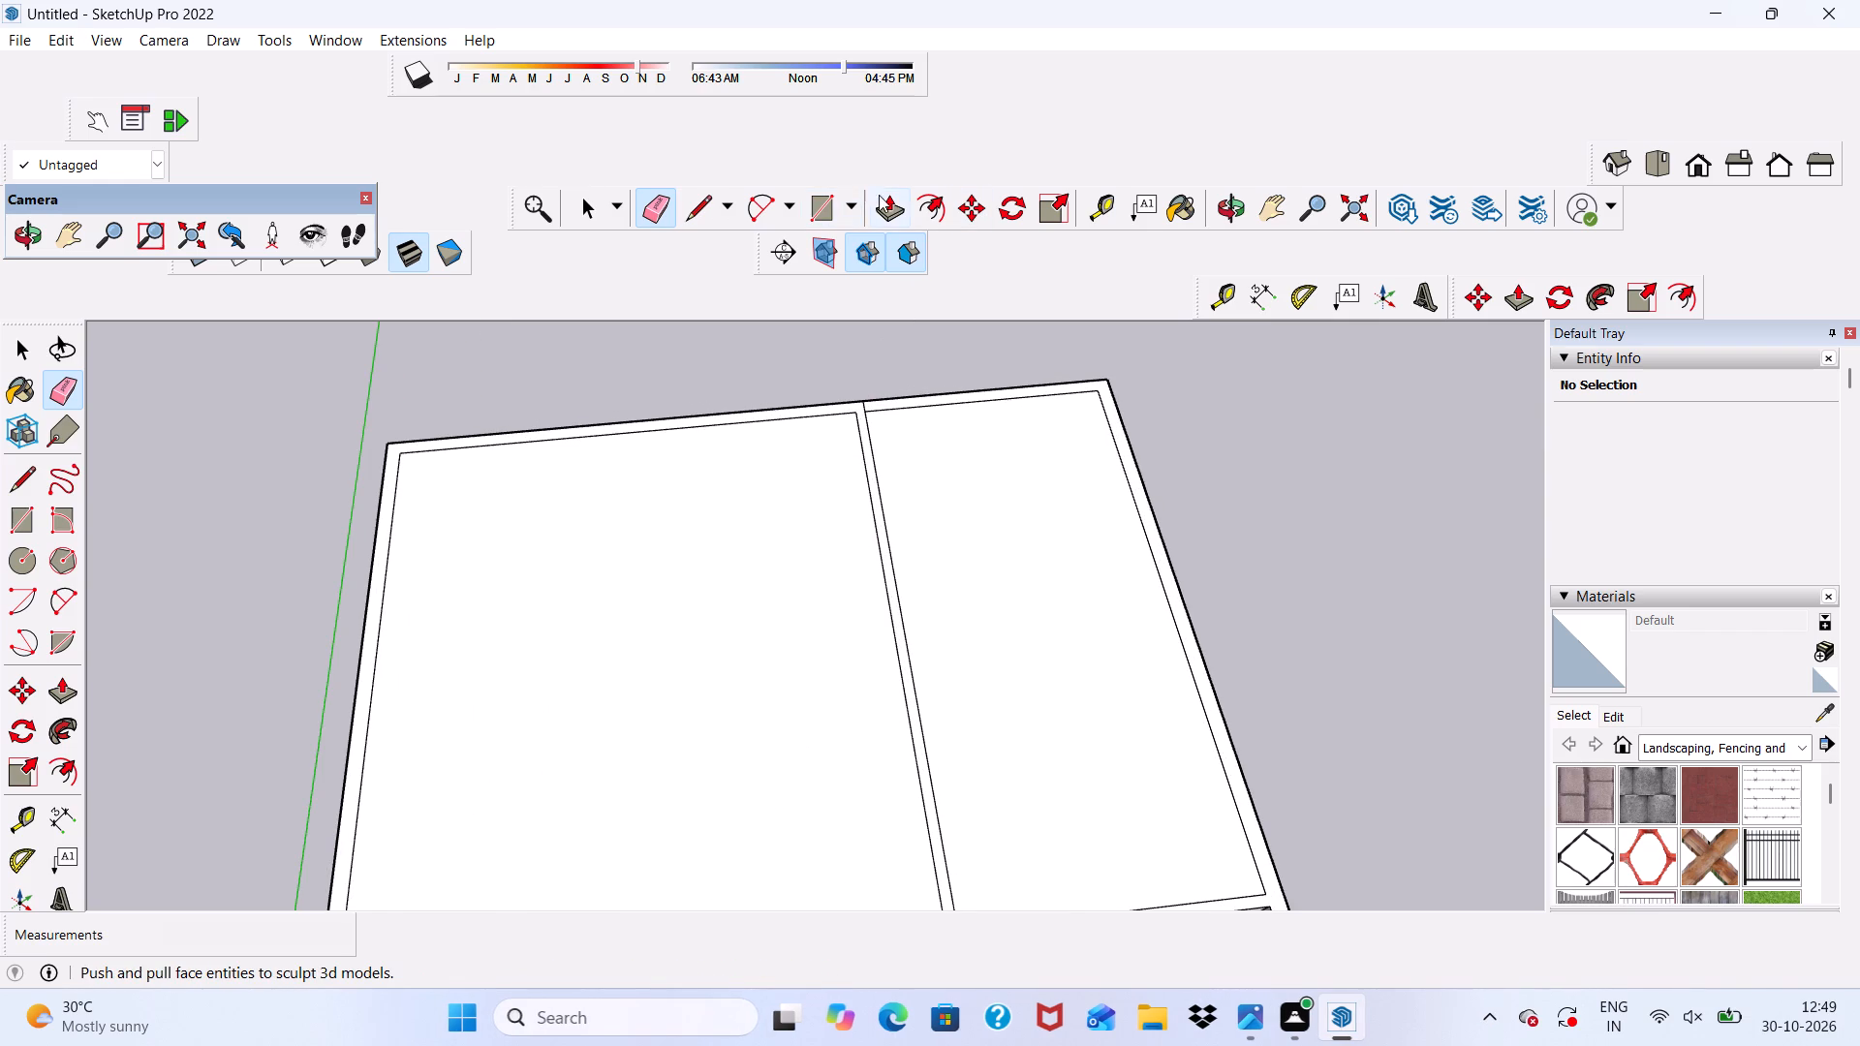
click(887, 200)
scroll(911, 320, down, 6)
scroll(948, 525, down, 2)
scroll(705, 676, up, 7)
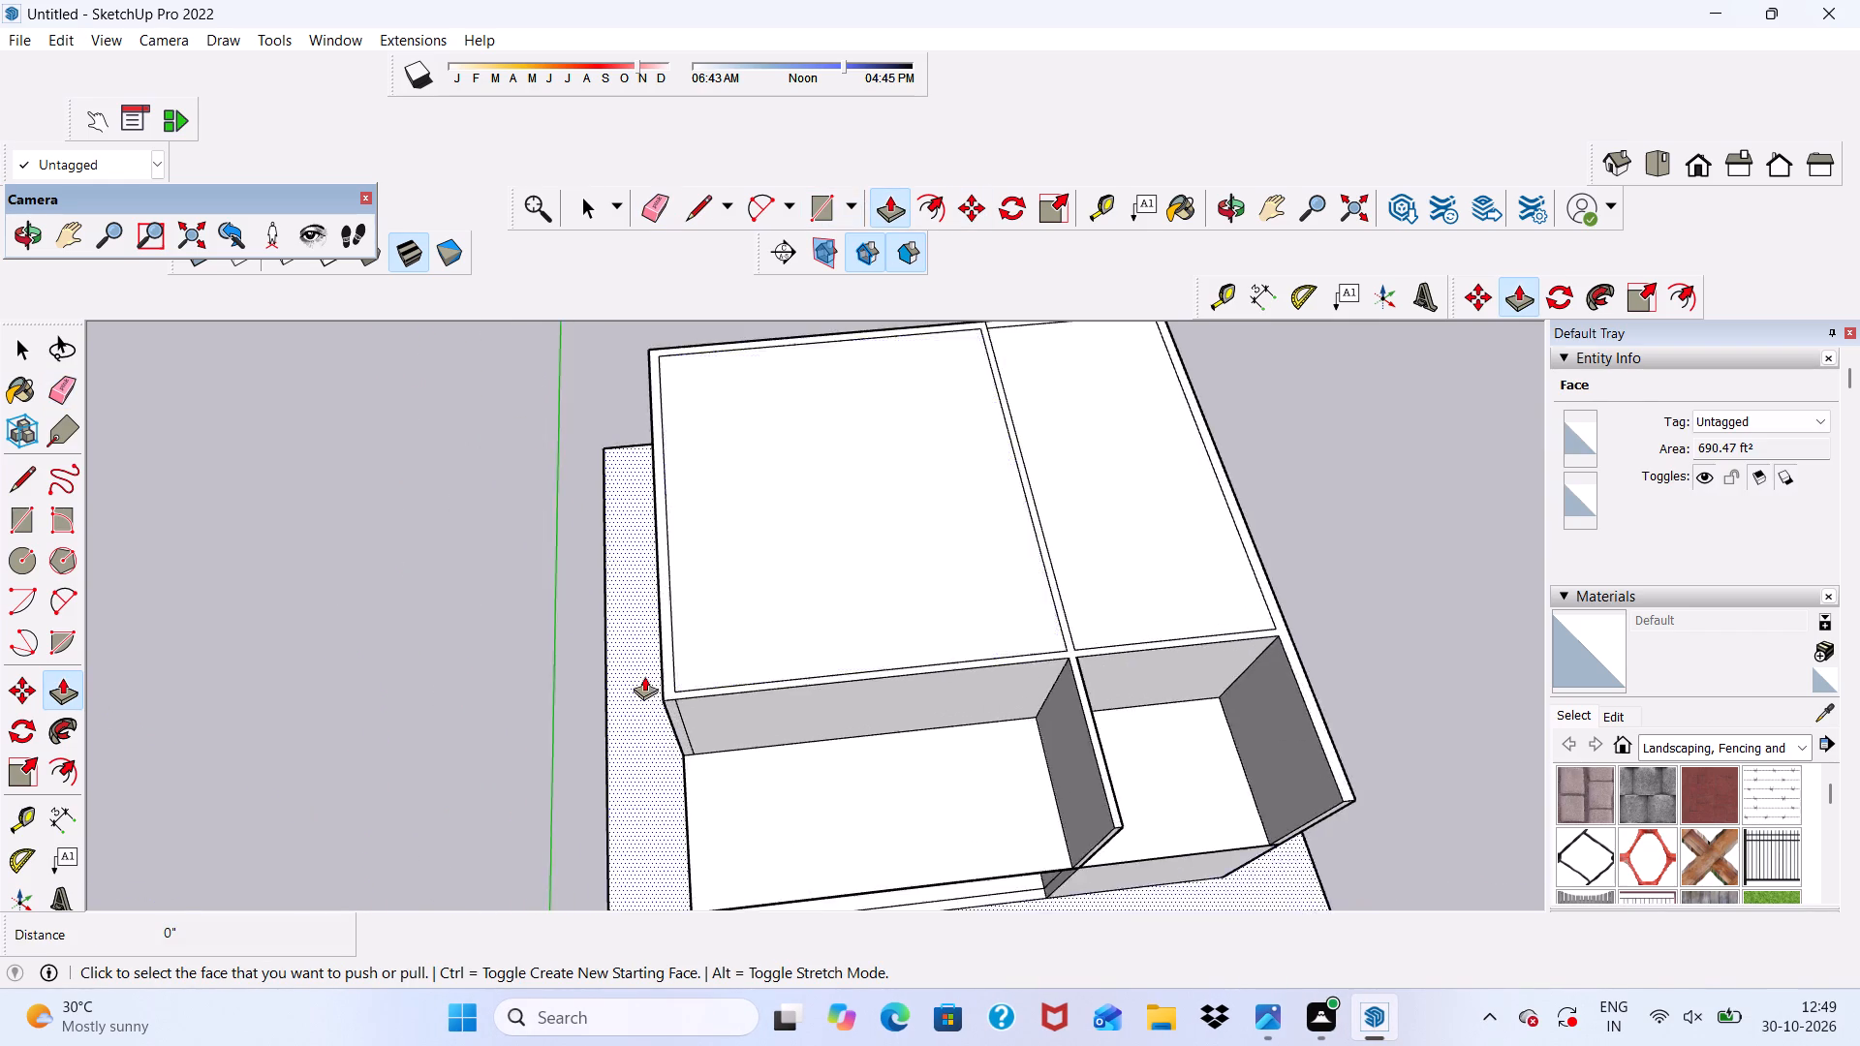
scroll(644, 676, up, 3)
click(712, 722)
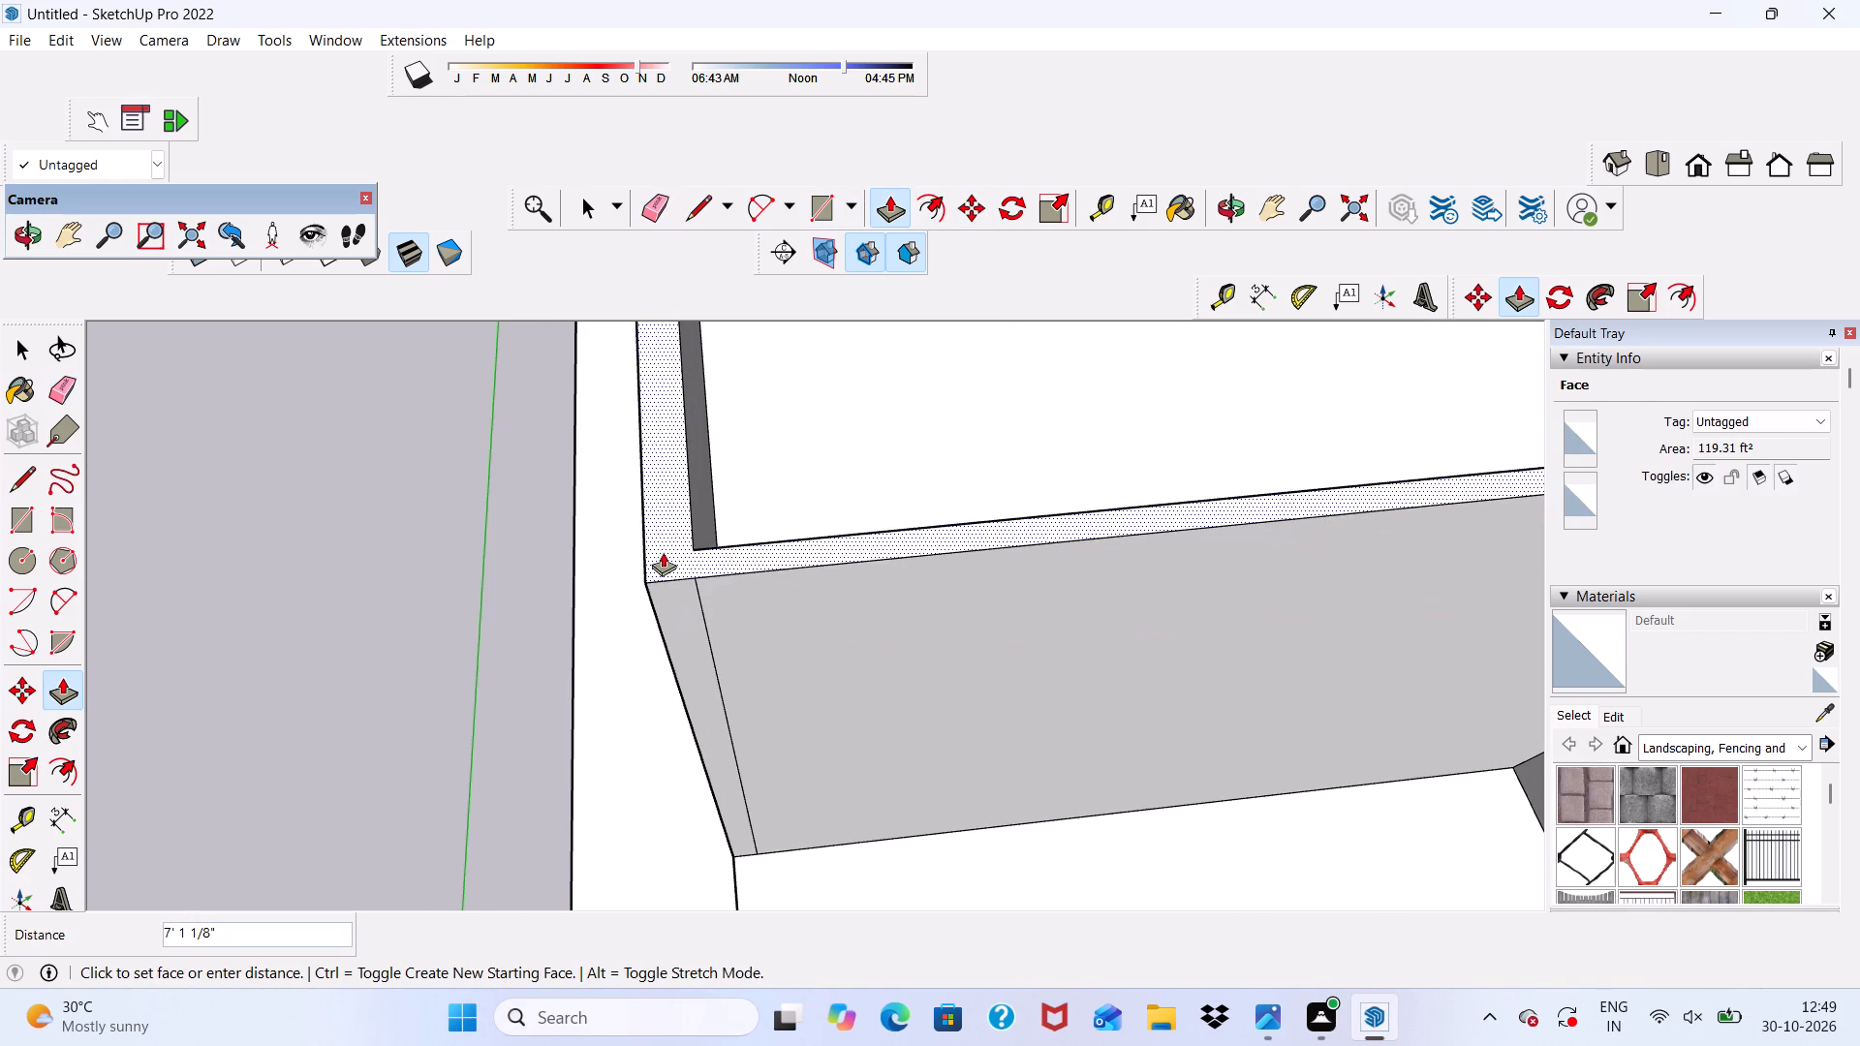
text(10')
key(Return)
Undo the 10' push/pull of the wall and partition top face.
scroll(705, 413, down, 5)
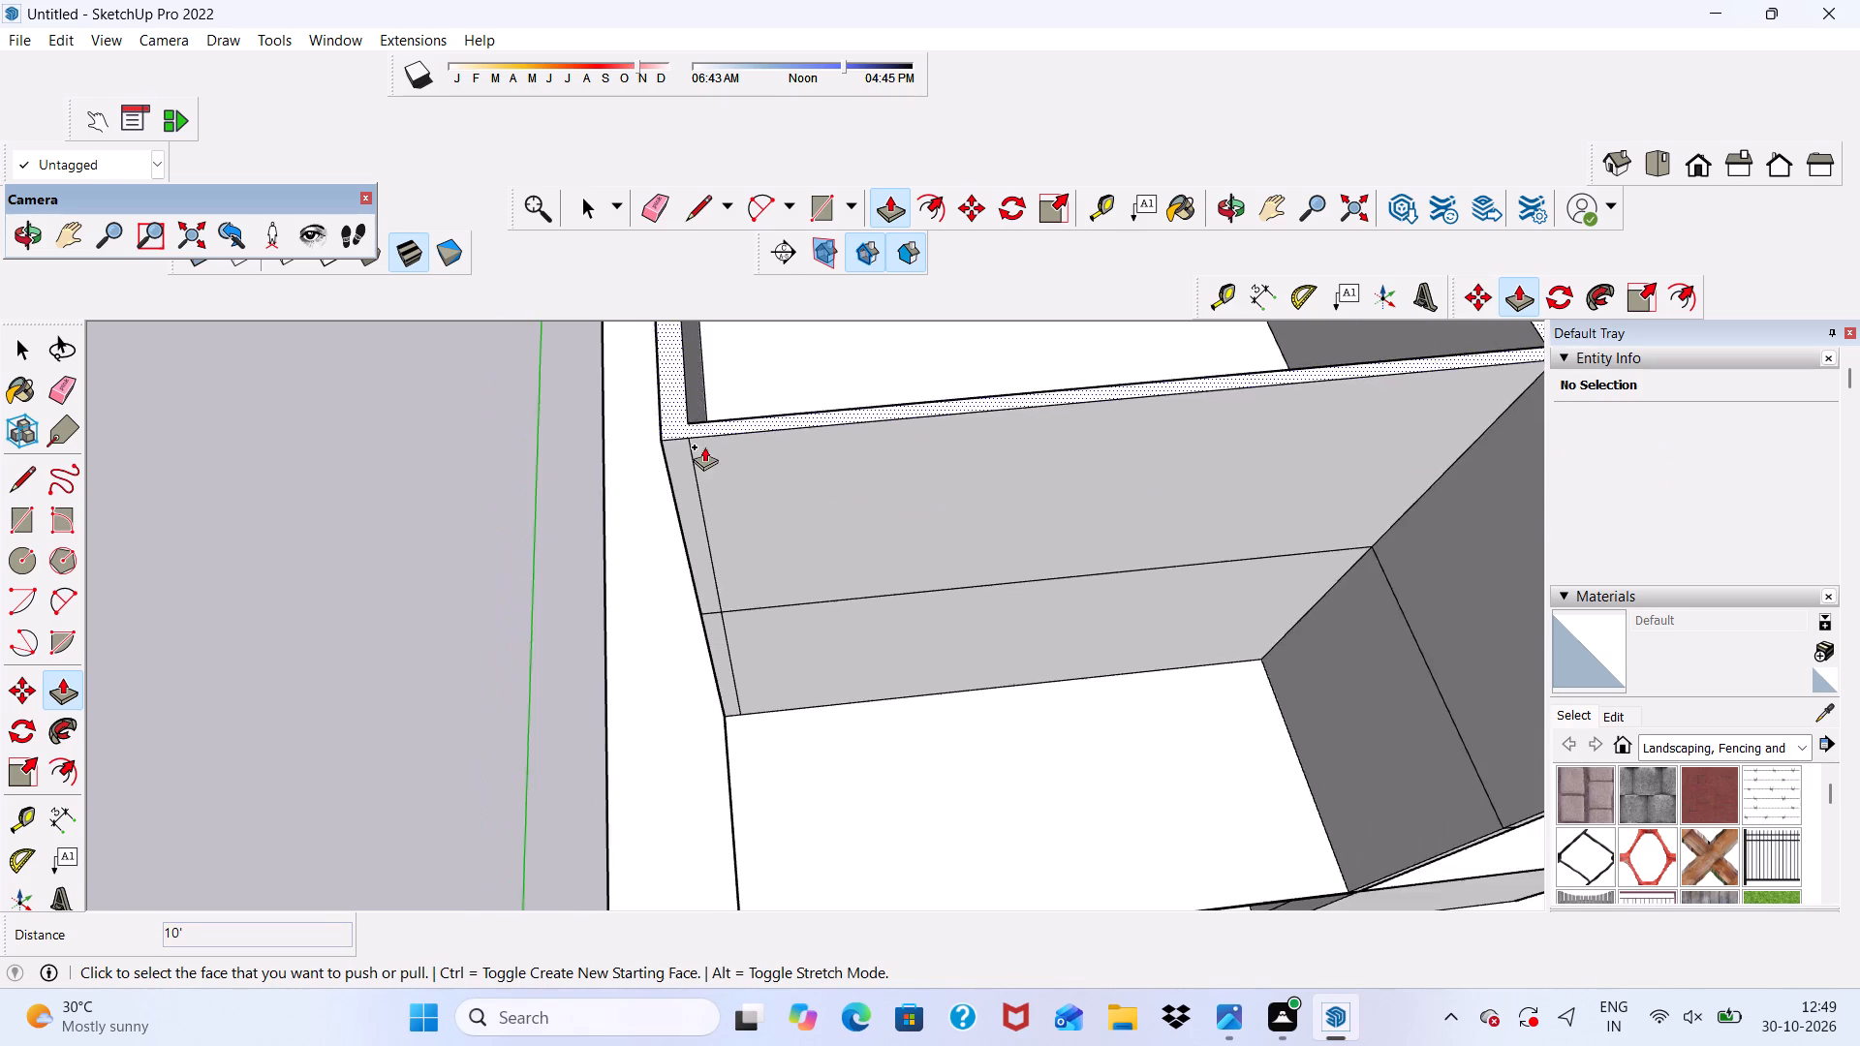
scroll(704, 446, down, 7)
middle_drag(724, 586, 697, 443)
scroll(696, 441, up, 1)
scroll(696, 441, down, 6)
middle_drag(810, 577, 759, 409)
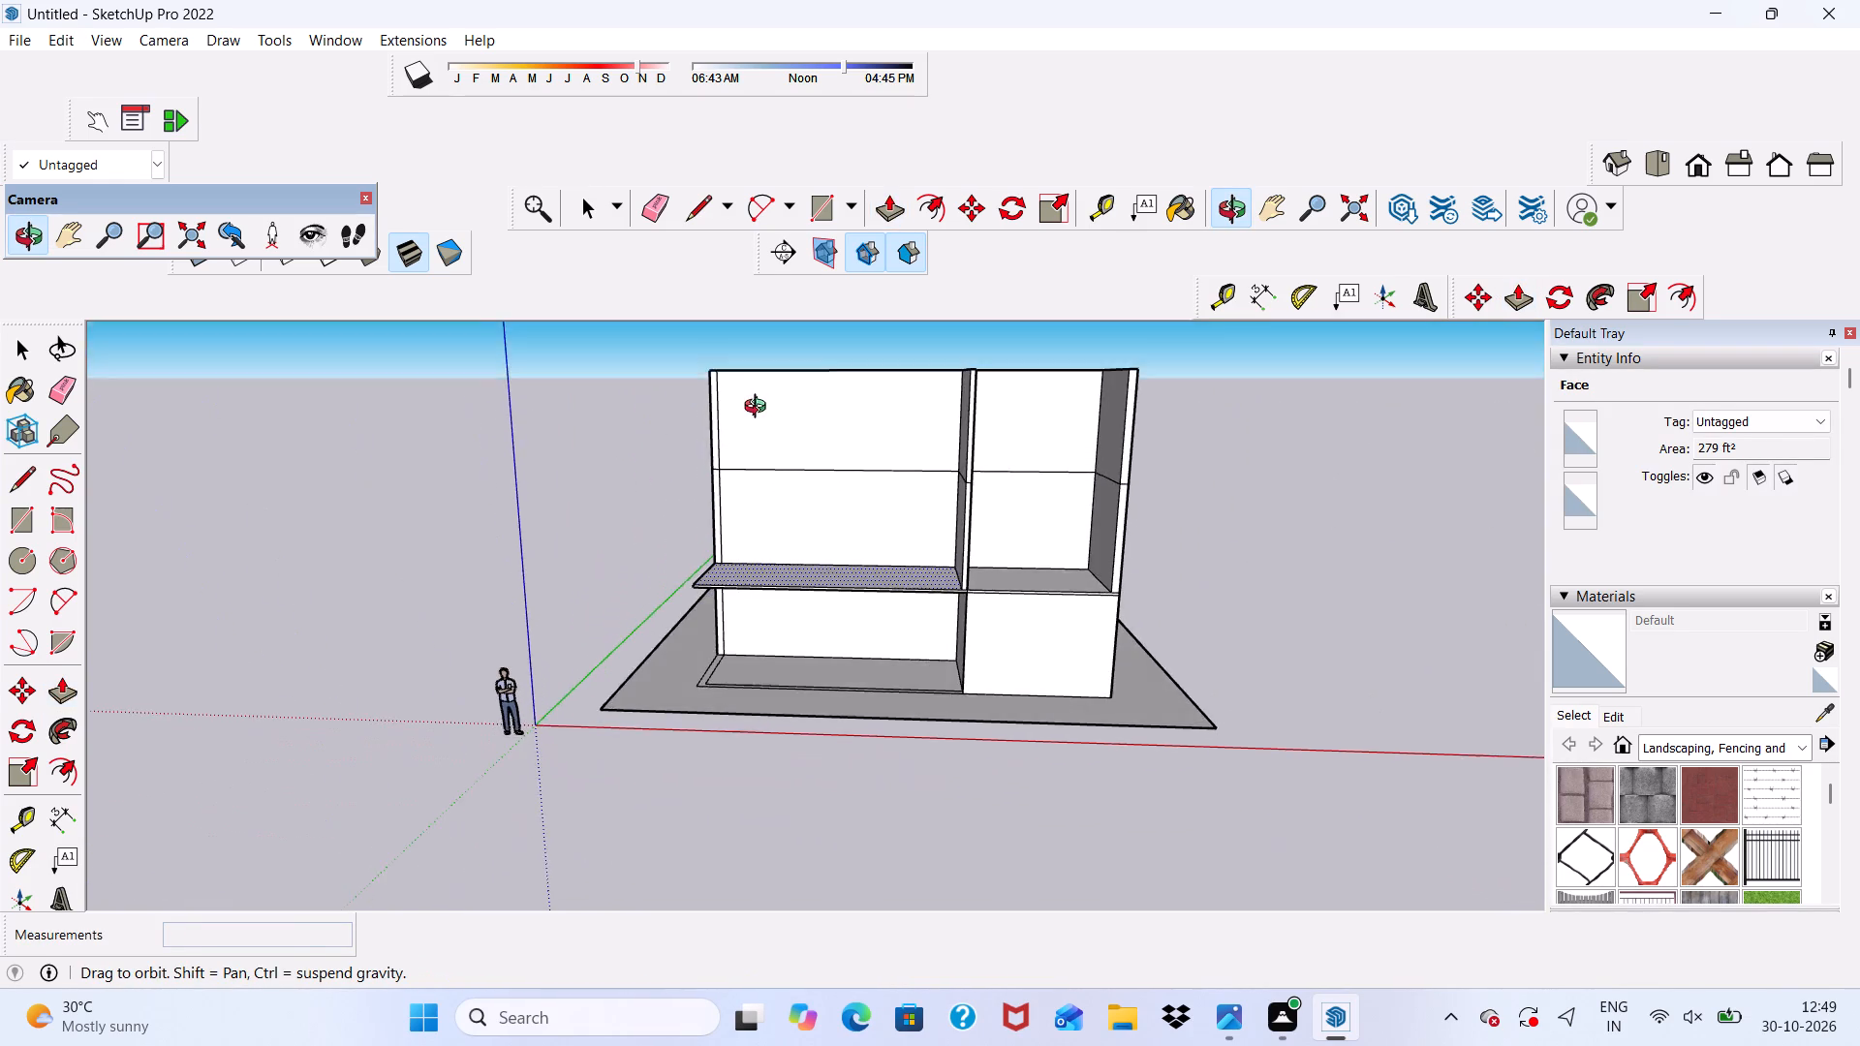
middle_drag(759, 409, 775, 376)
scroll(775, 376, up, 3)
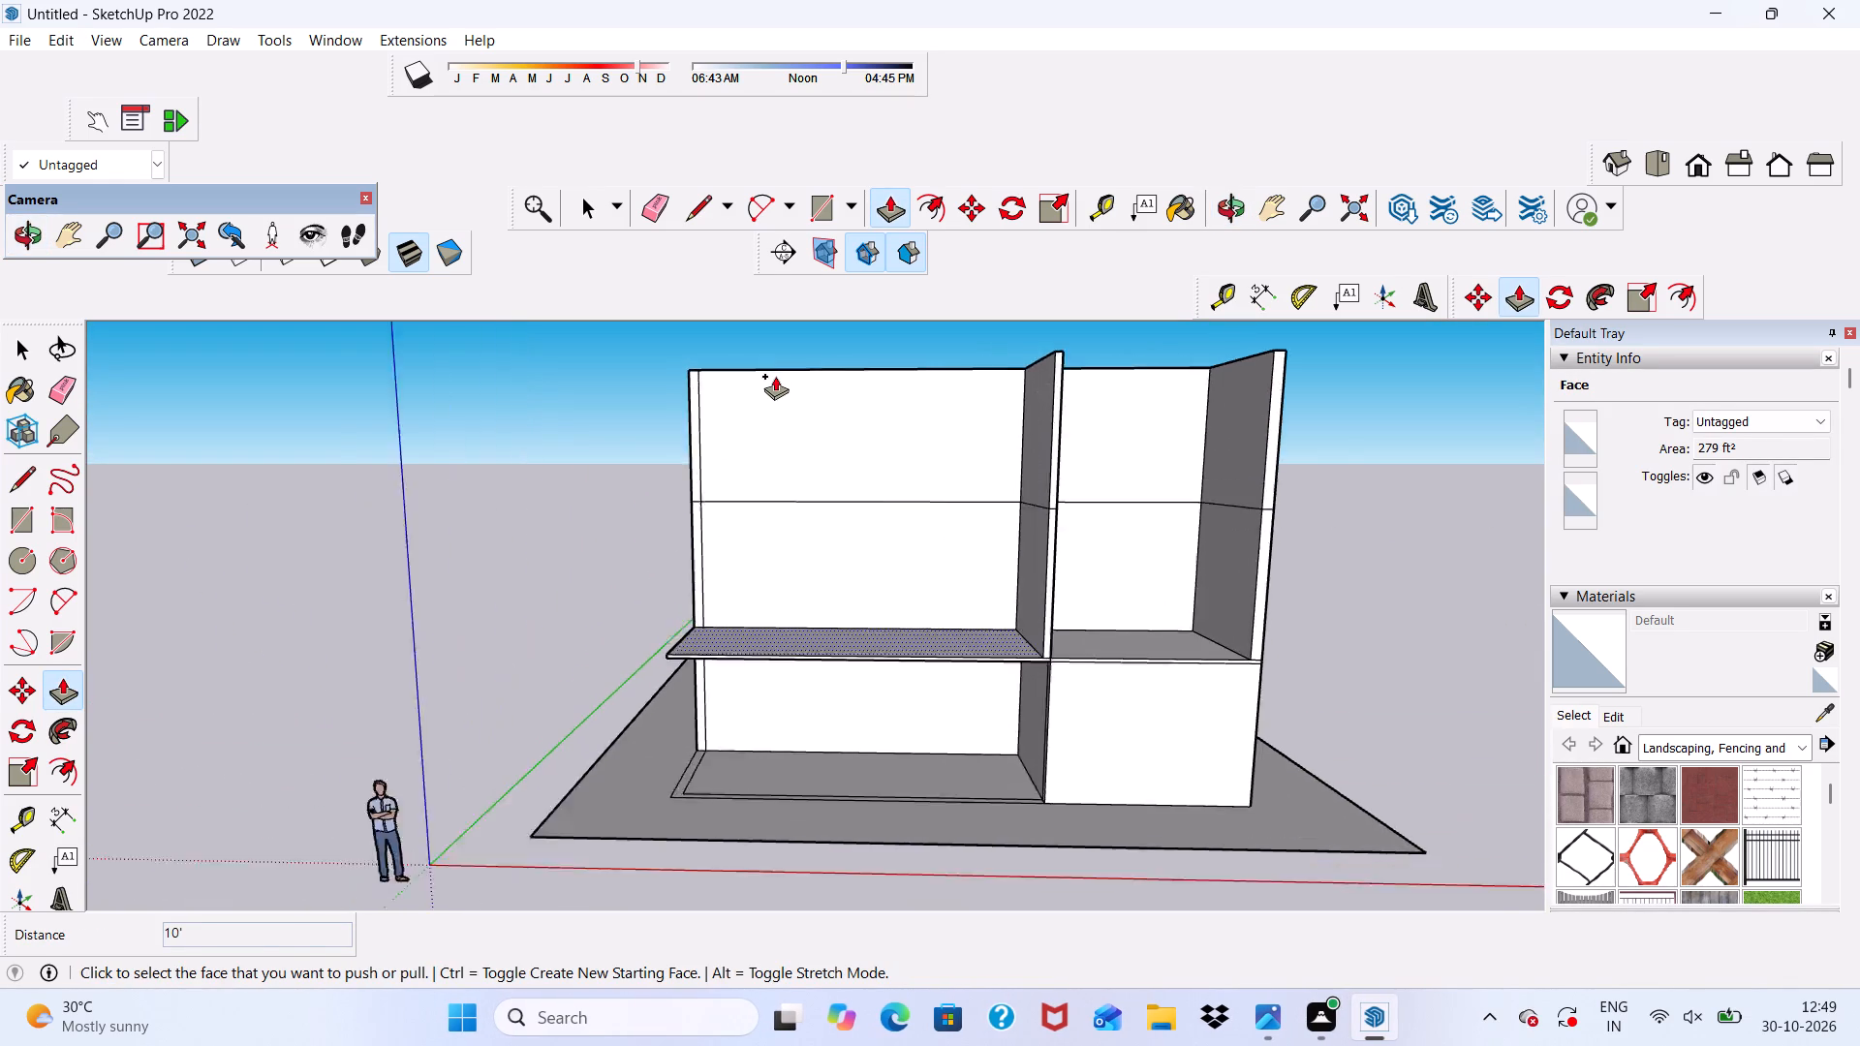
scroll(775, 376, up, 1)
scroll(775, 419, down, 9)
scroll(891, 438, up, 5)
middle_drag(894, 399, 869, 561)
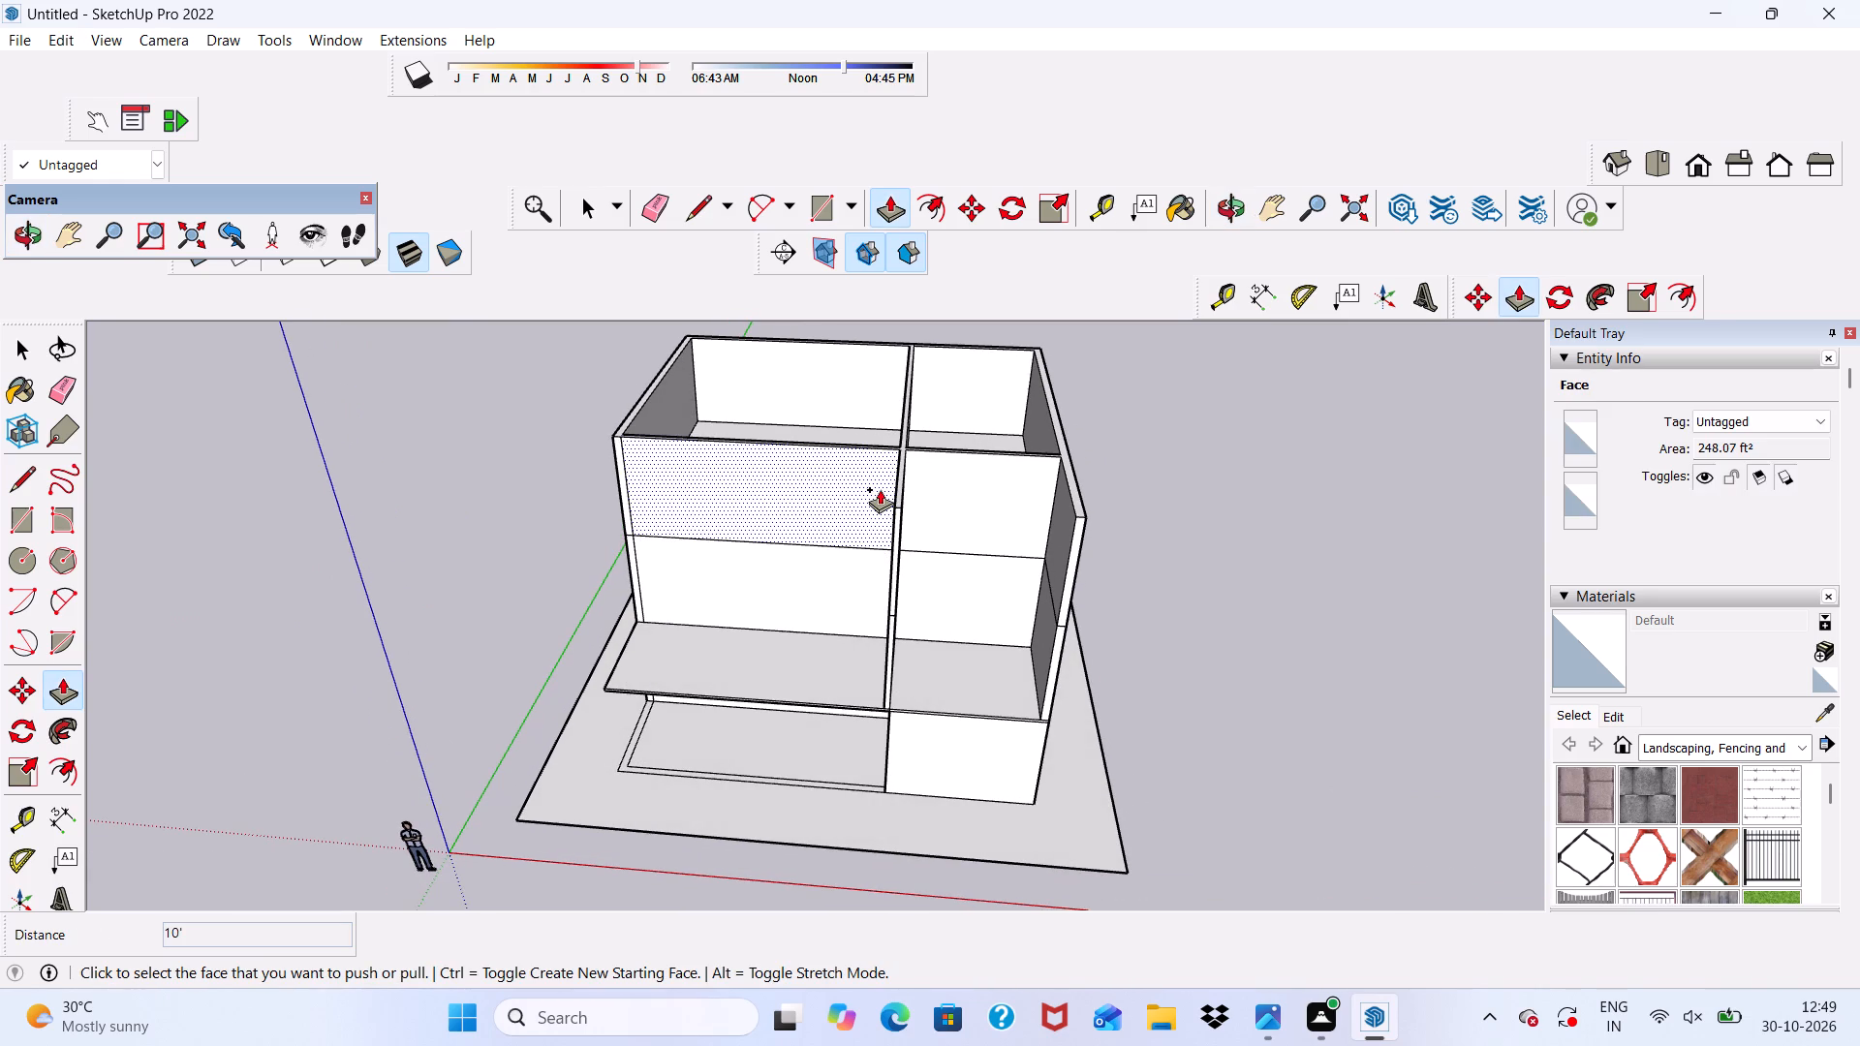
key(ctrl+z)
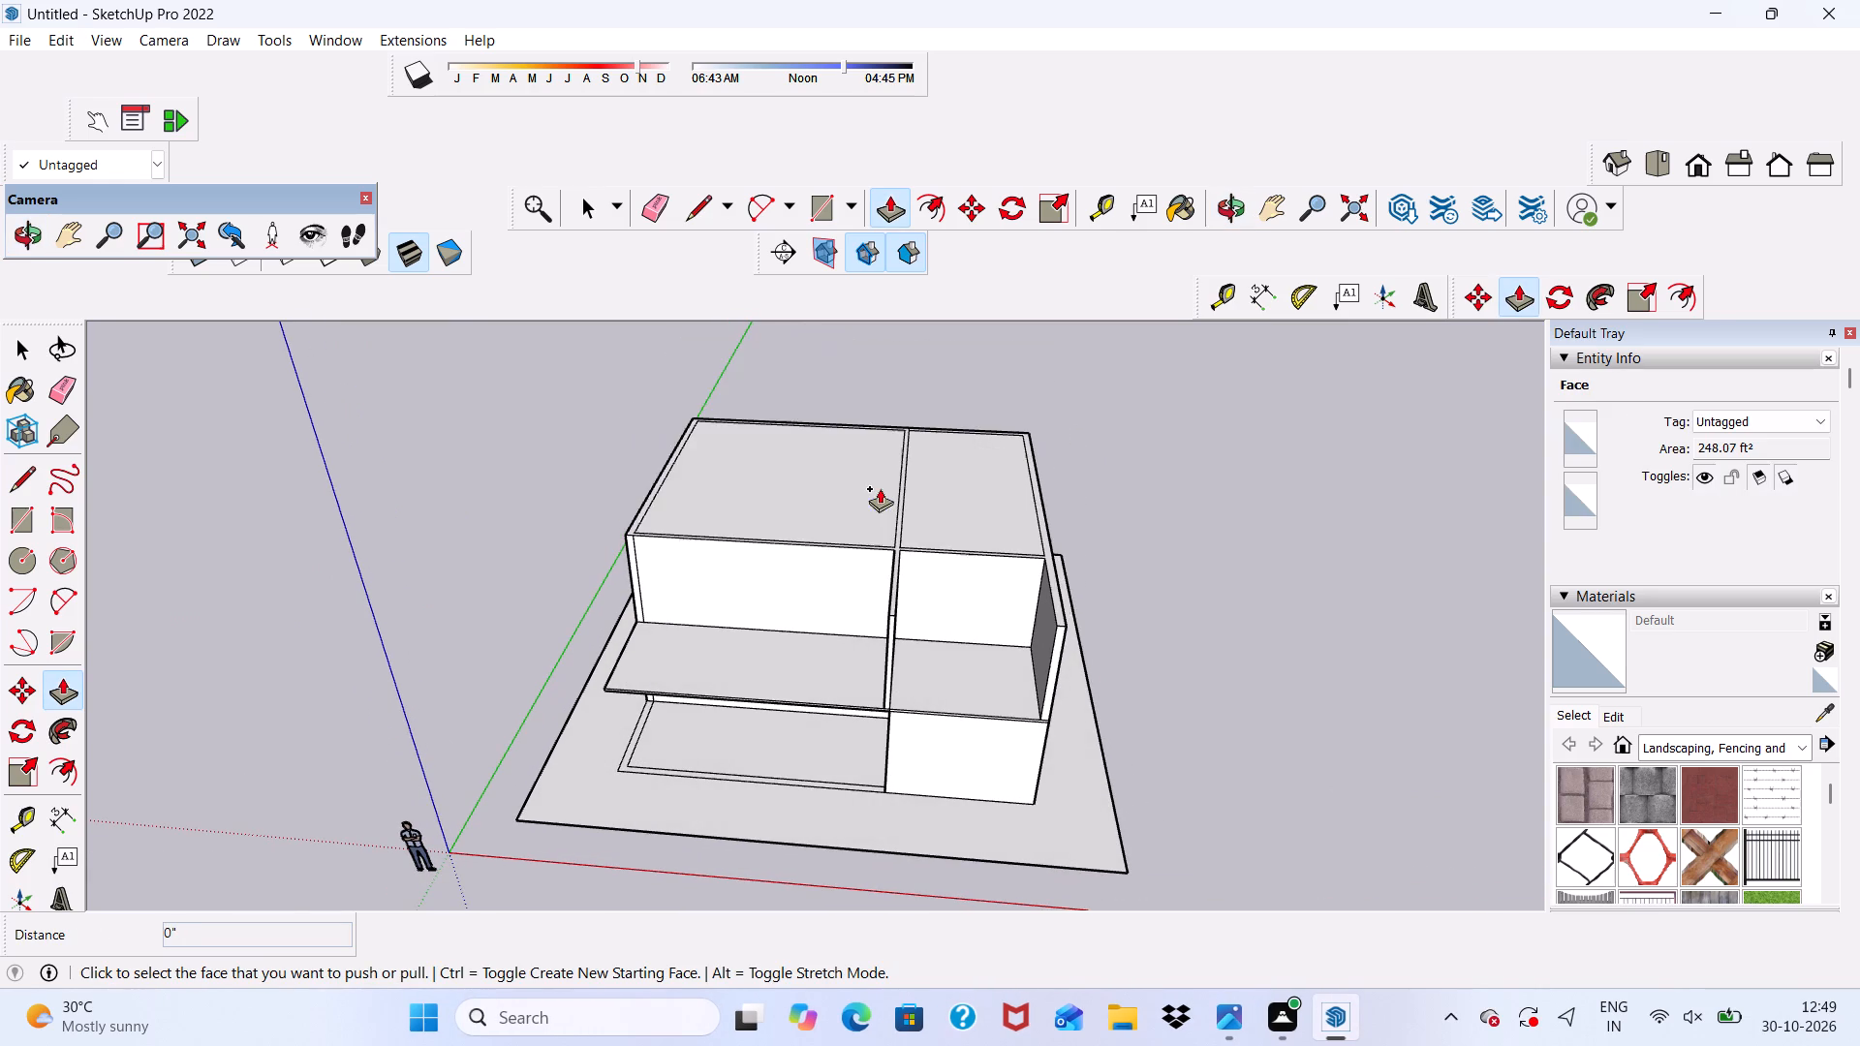
Draw a 6" line across the front partition's top where it meets the front edge of the crosswise partition.
scroll(884, 459, up, 4)
key(space)
scroll(915, 584, up, 4)
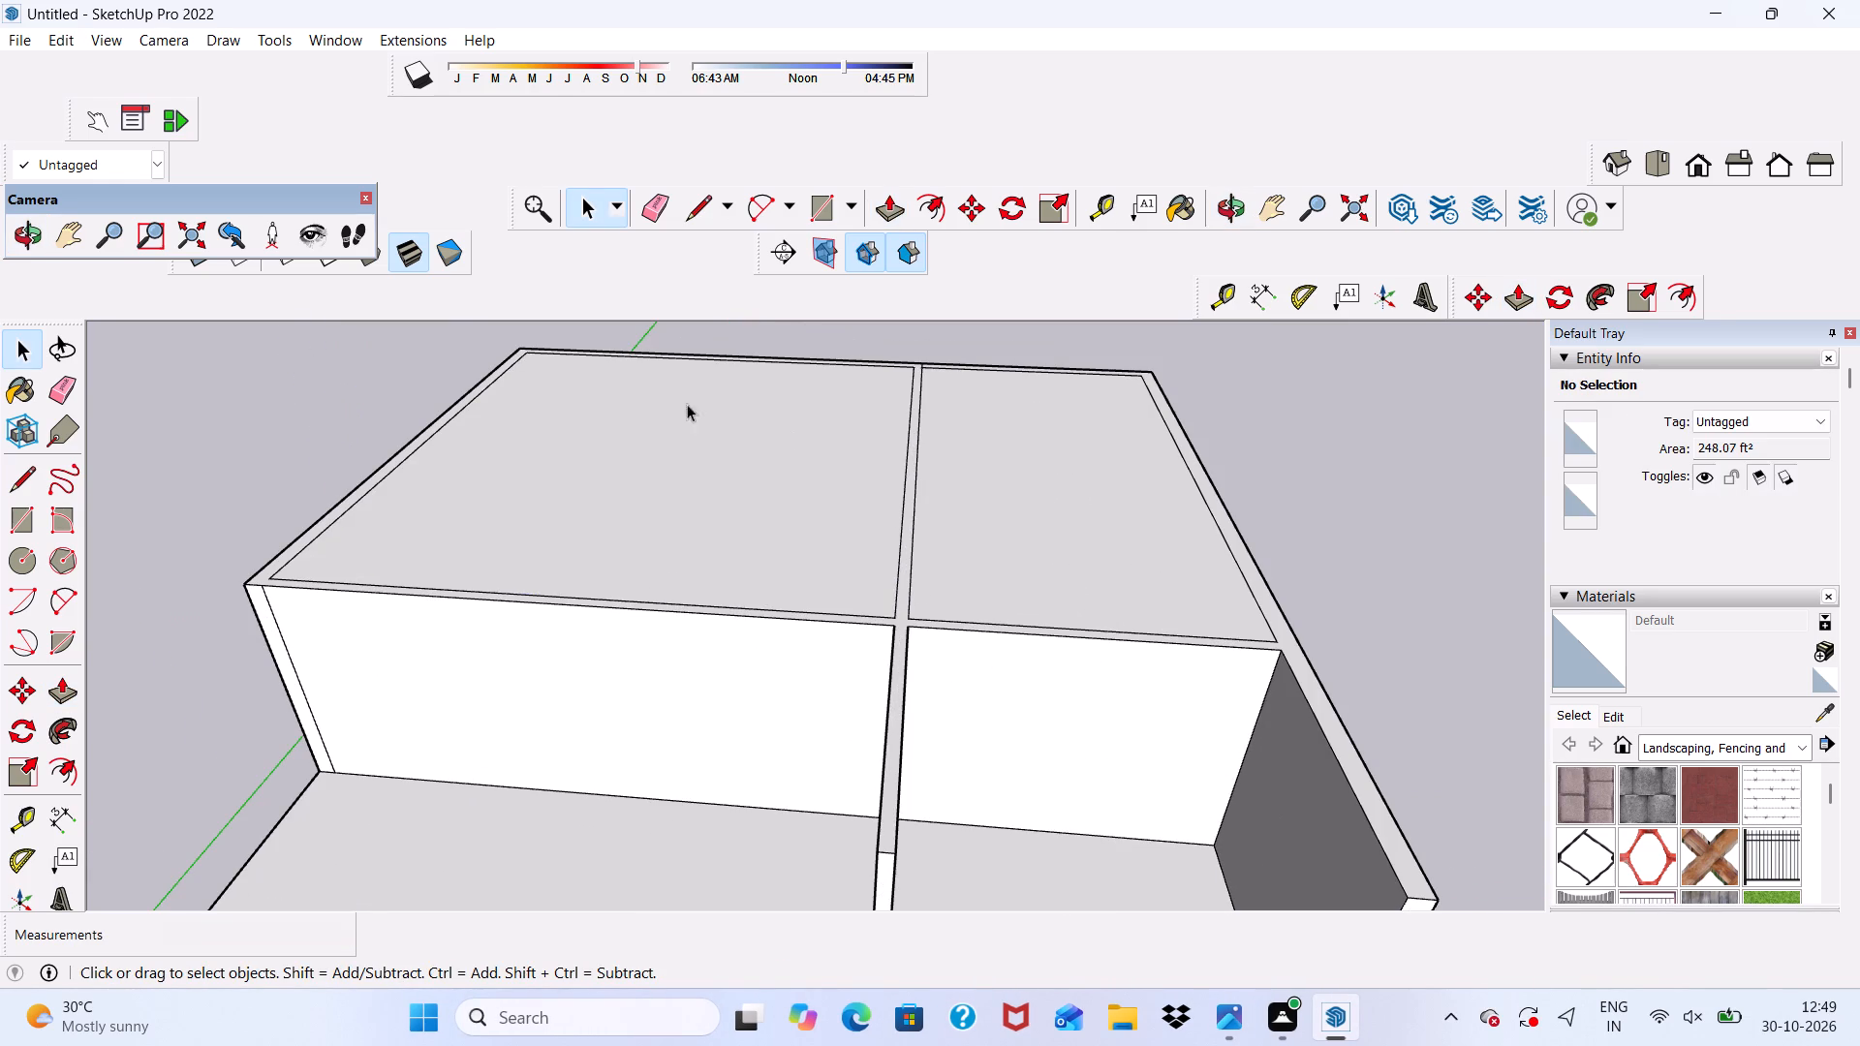
click(697, 203)
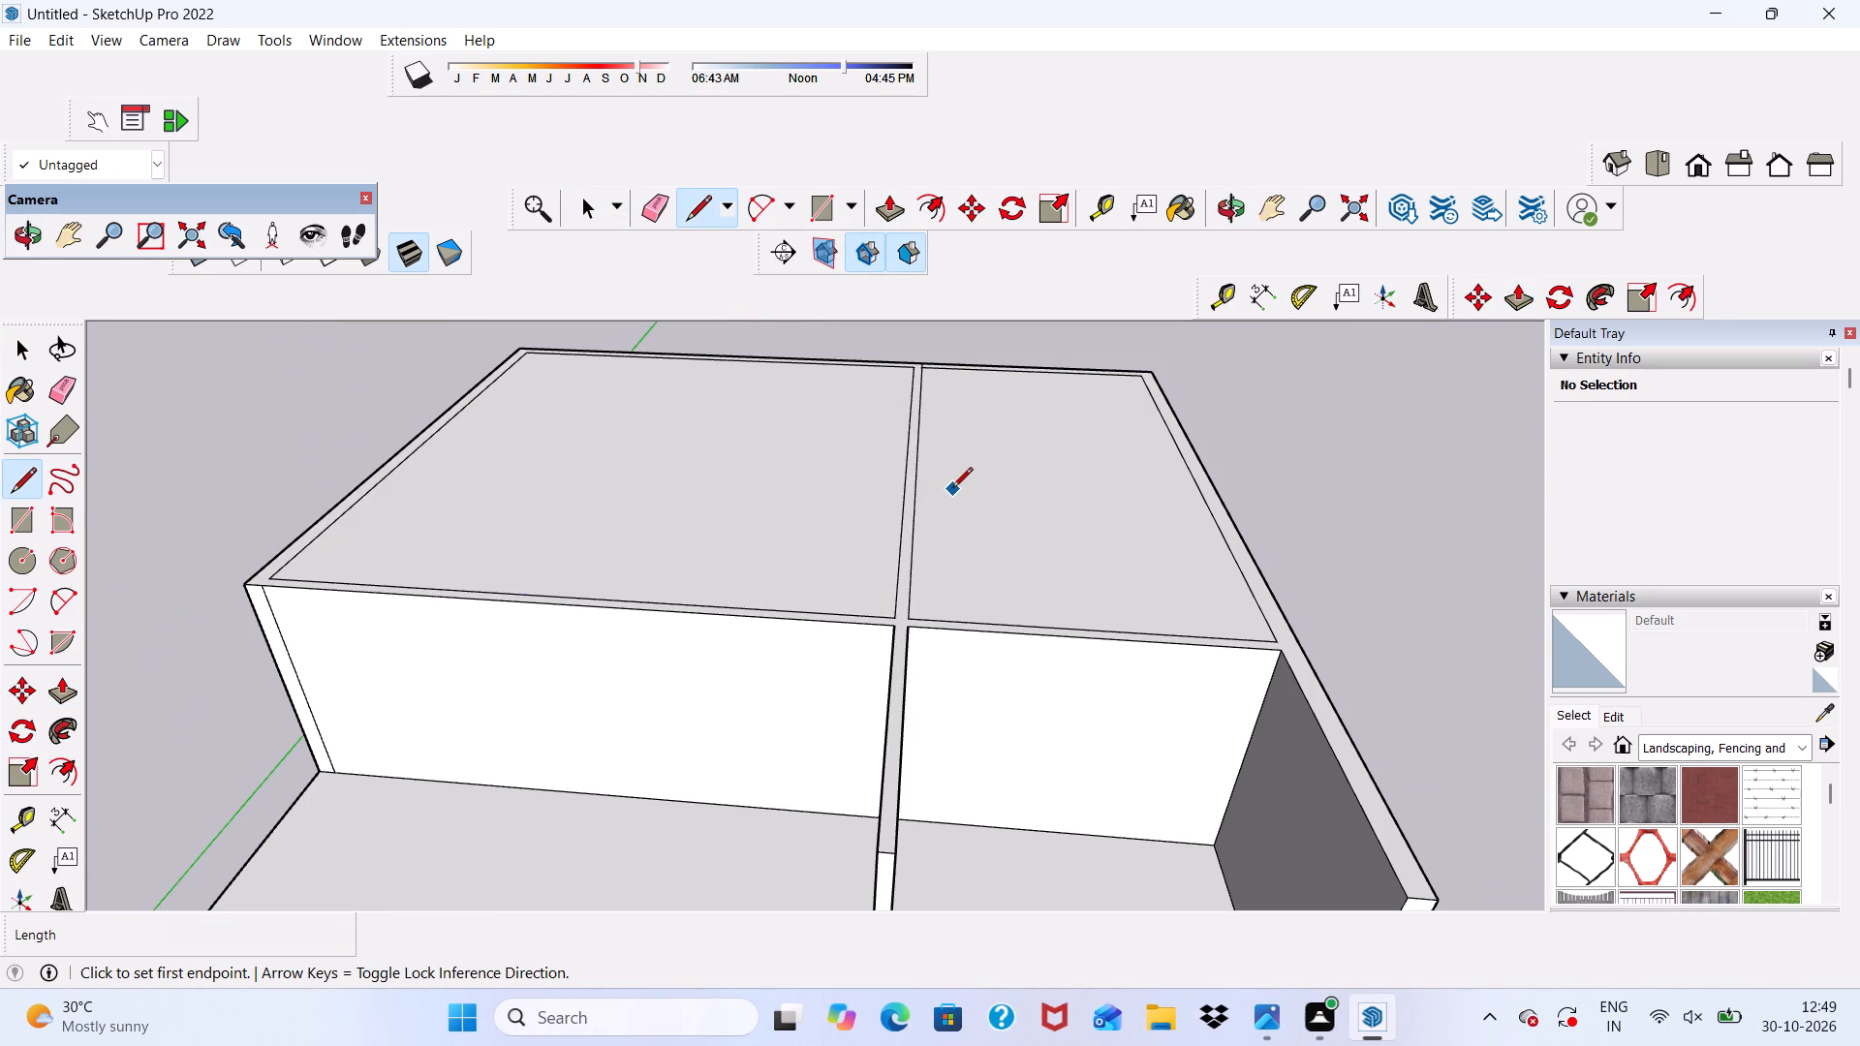
scroll(953, 498, up, 8)
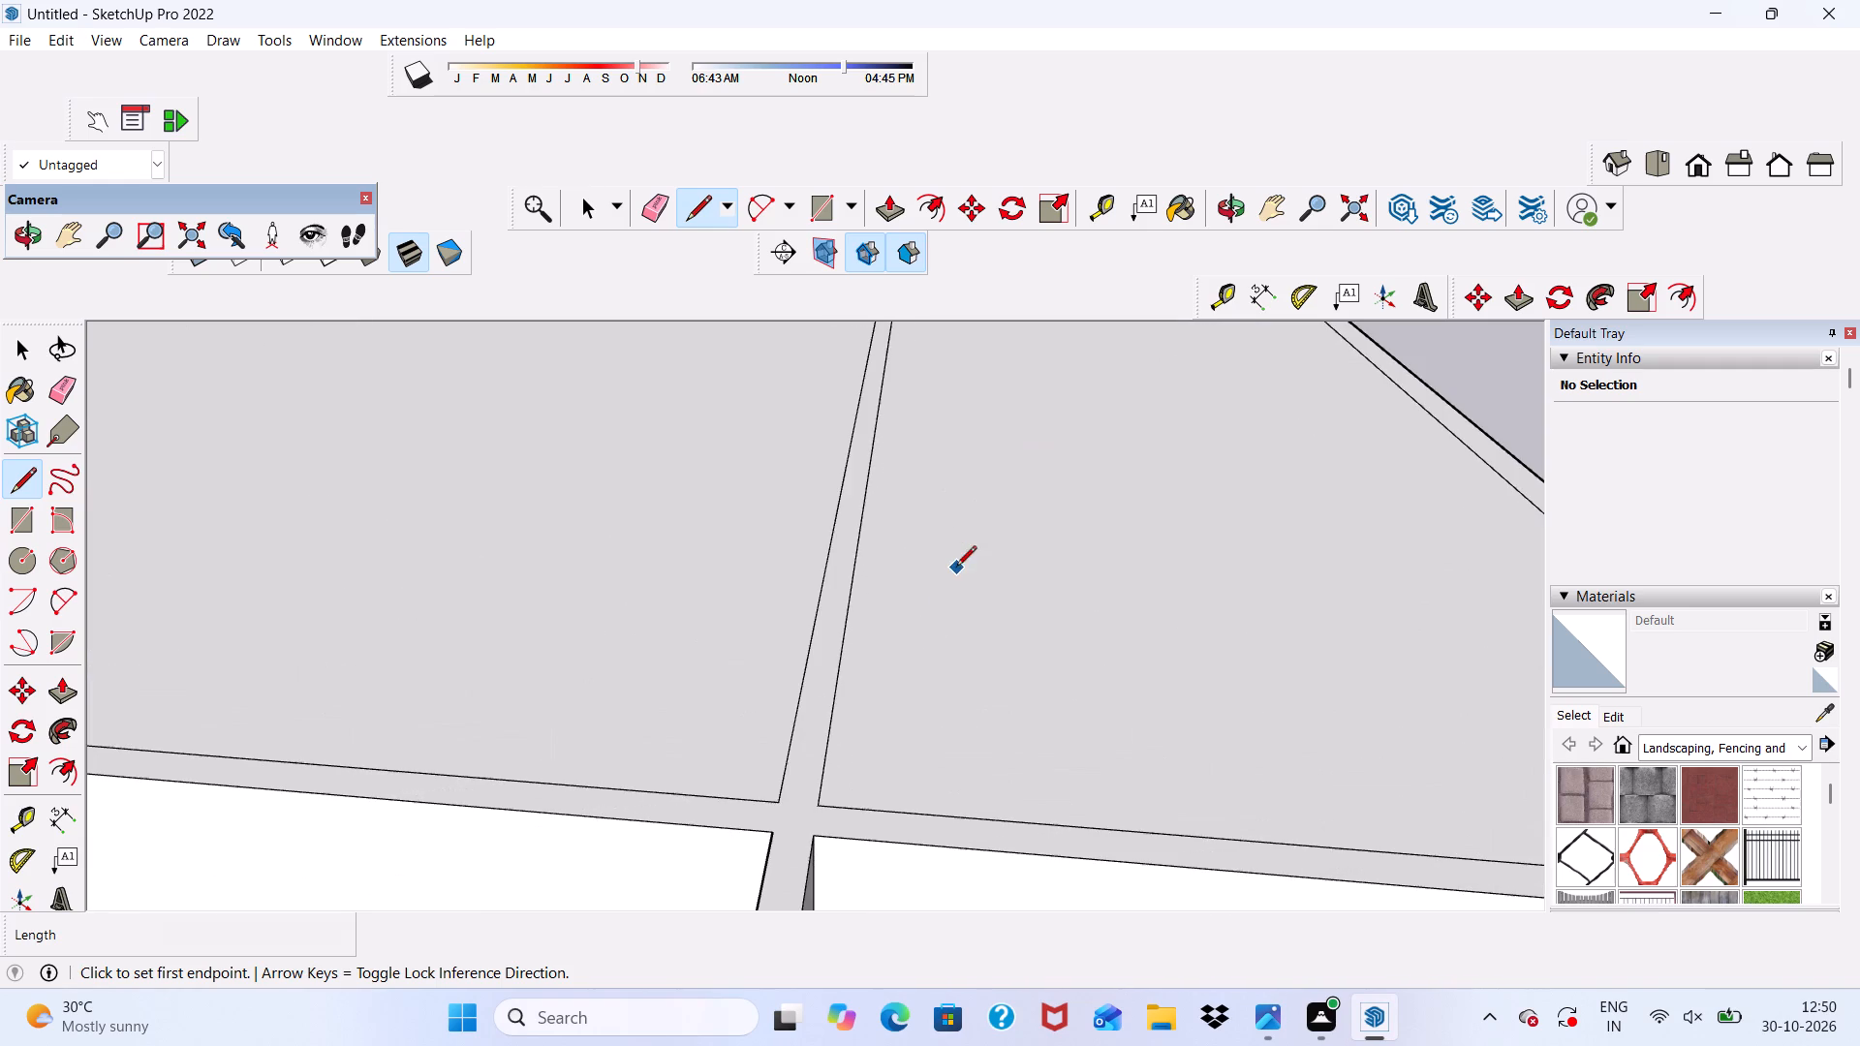
scroll(781, 907, up, 3)
click(764, 818)
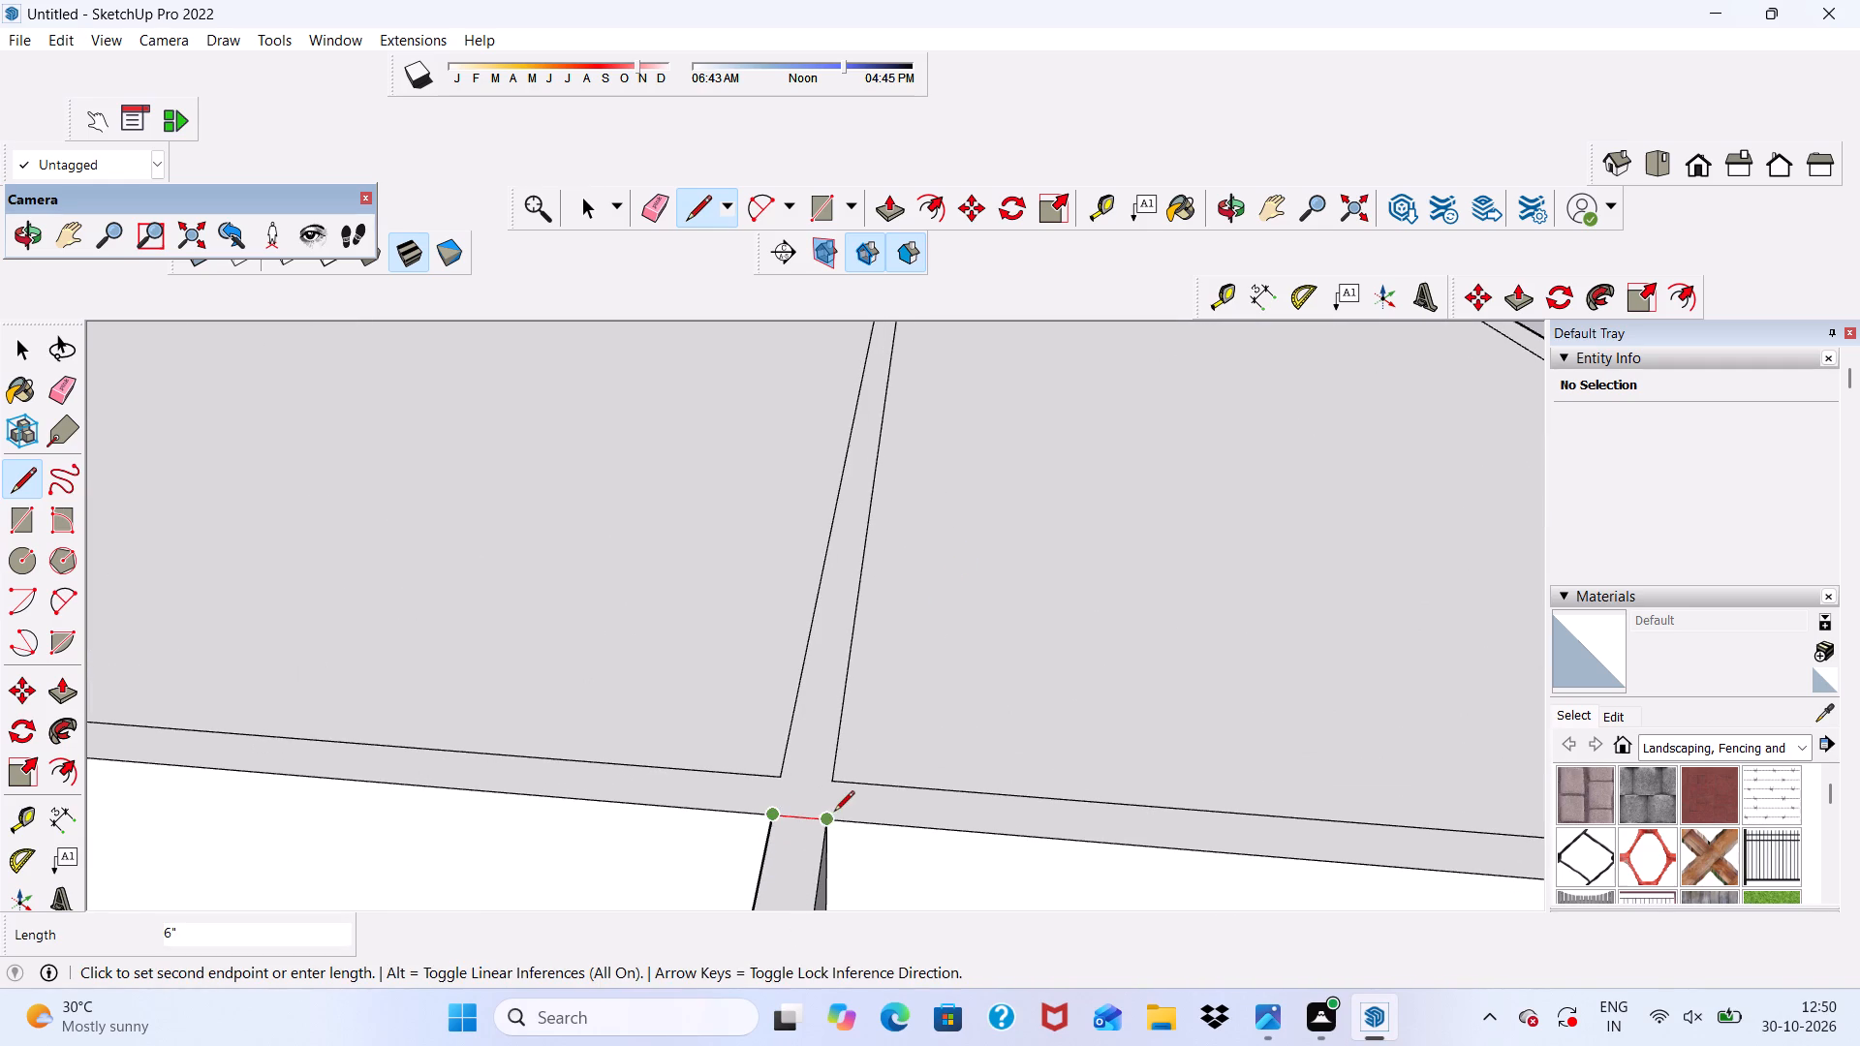
click(834, 813)
scroll(842, 784, down, 5)
scroll(834, 687, down, 5)
scroll(846, 778, up, 9)
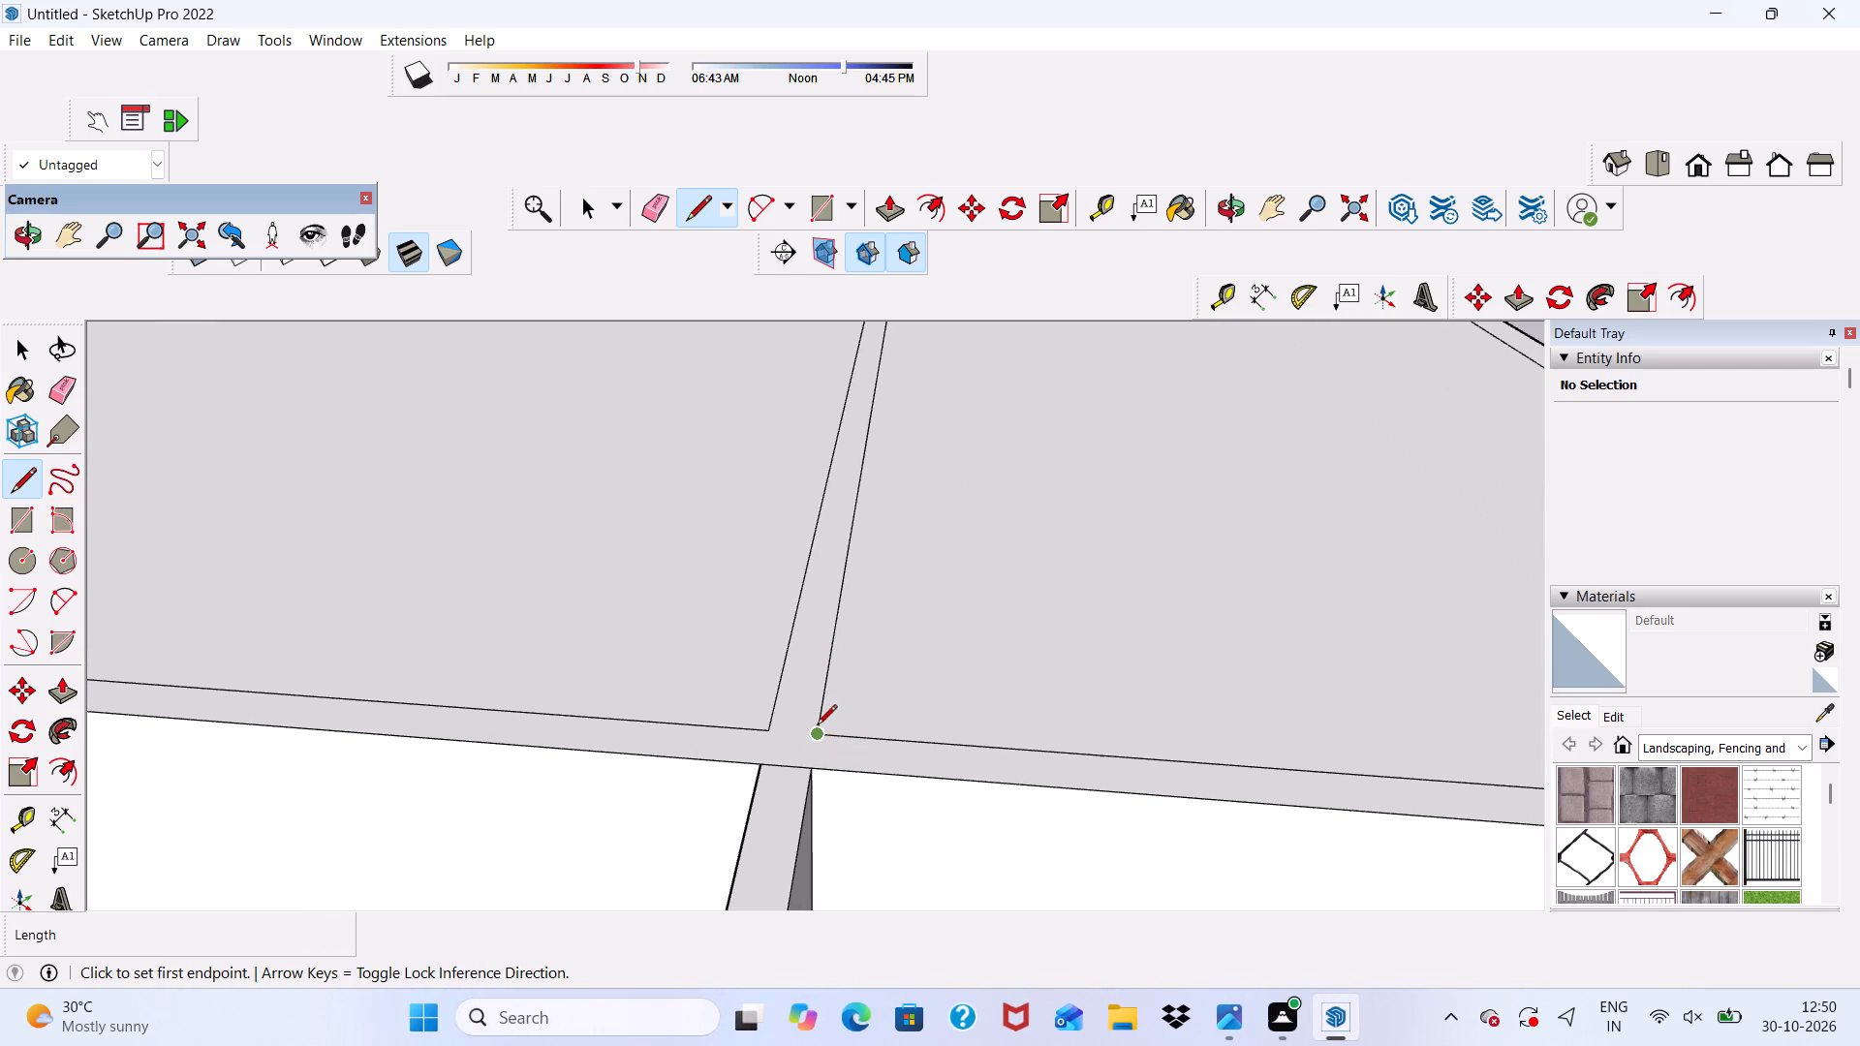
Draw a line about 8 11/16" long across the front partition's top where it meets the other edge of the crosswise partition.
click(816, 739)
click(804, 784)
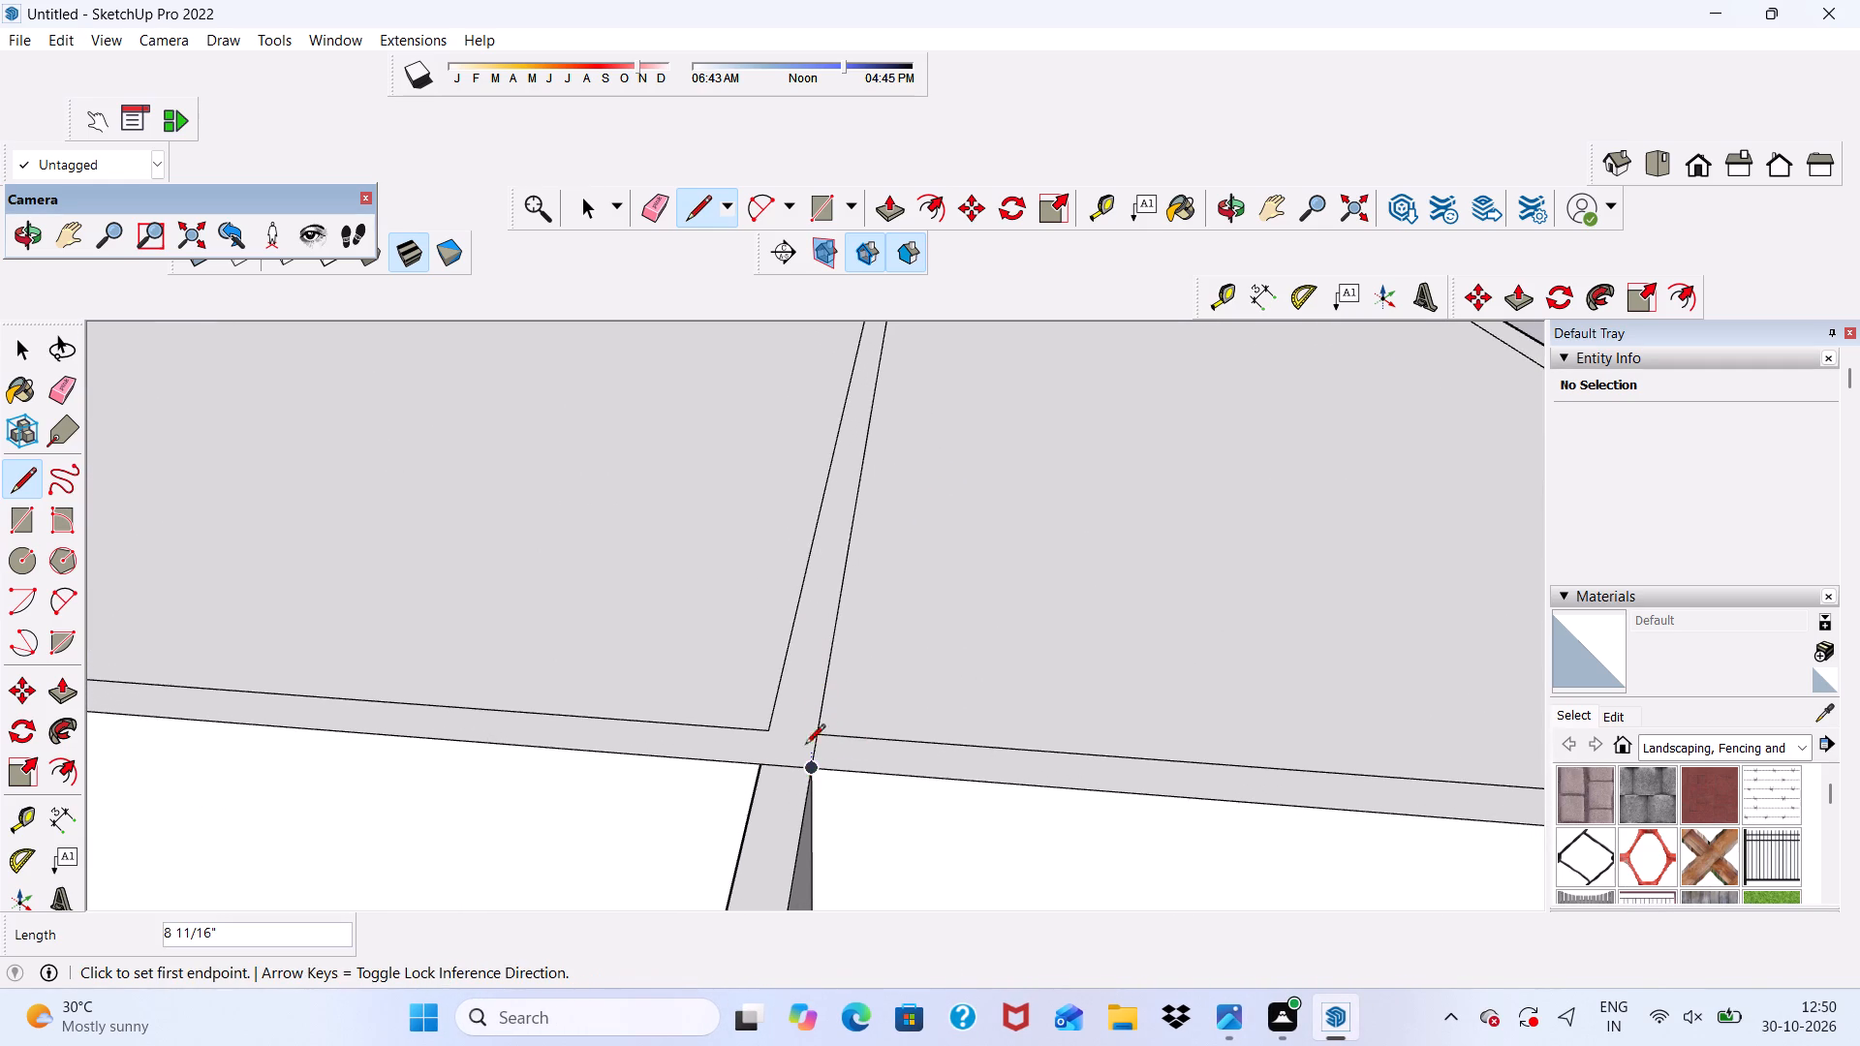
scroll(806, 696, down, 5)
key(space)
Push/Pull the joined wall and partition top face around the larger back room up 10'.
scroll(800, 725, up, 5)
click(798, 723)
scroll(798, 723, down, 19)
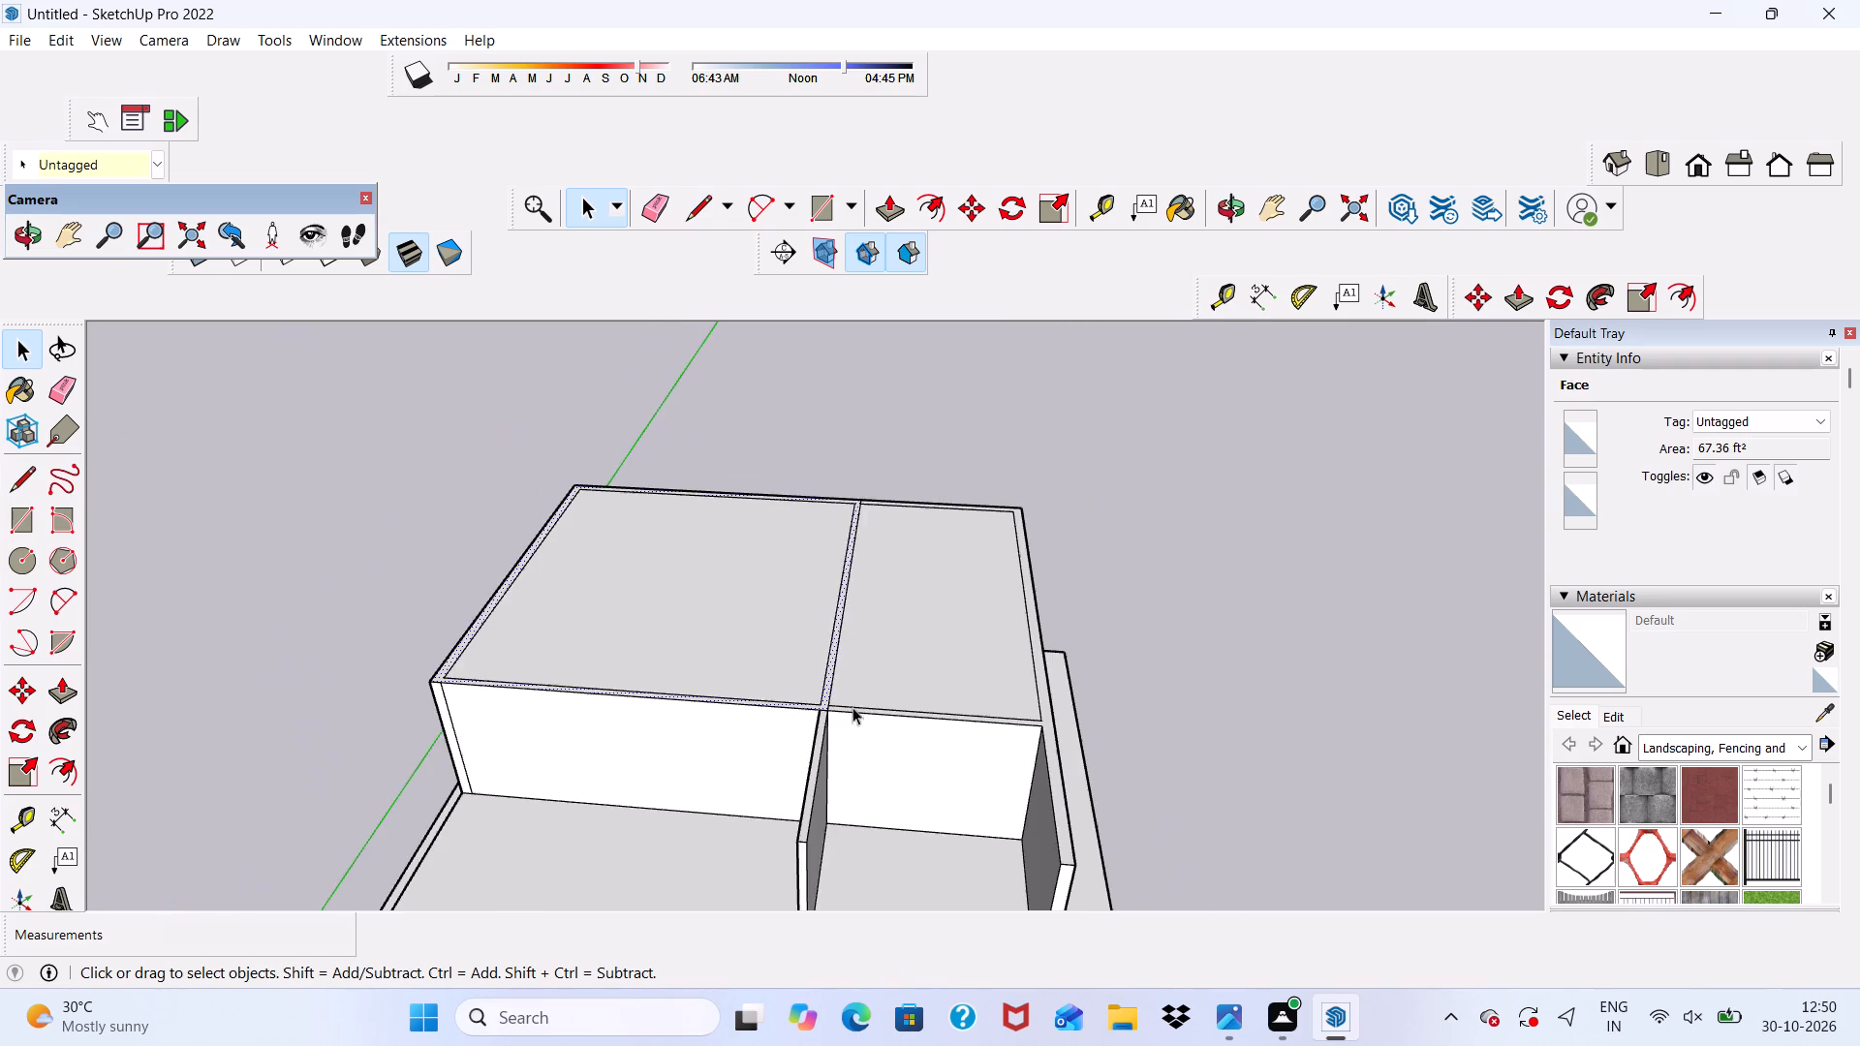
scroll(852, 707, down, 1)
scroll(811, 544, up, 5)
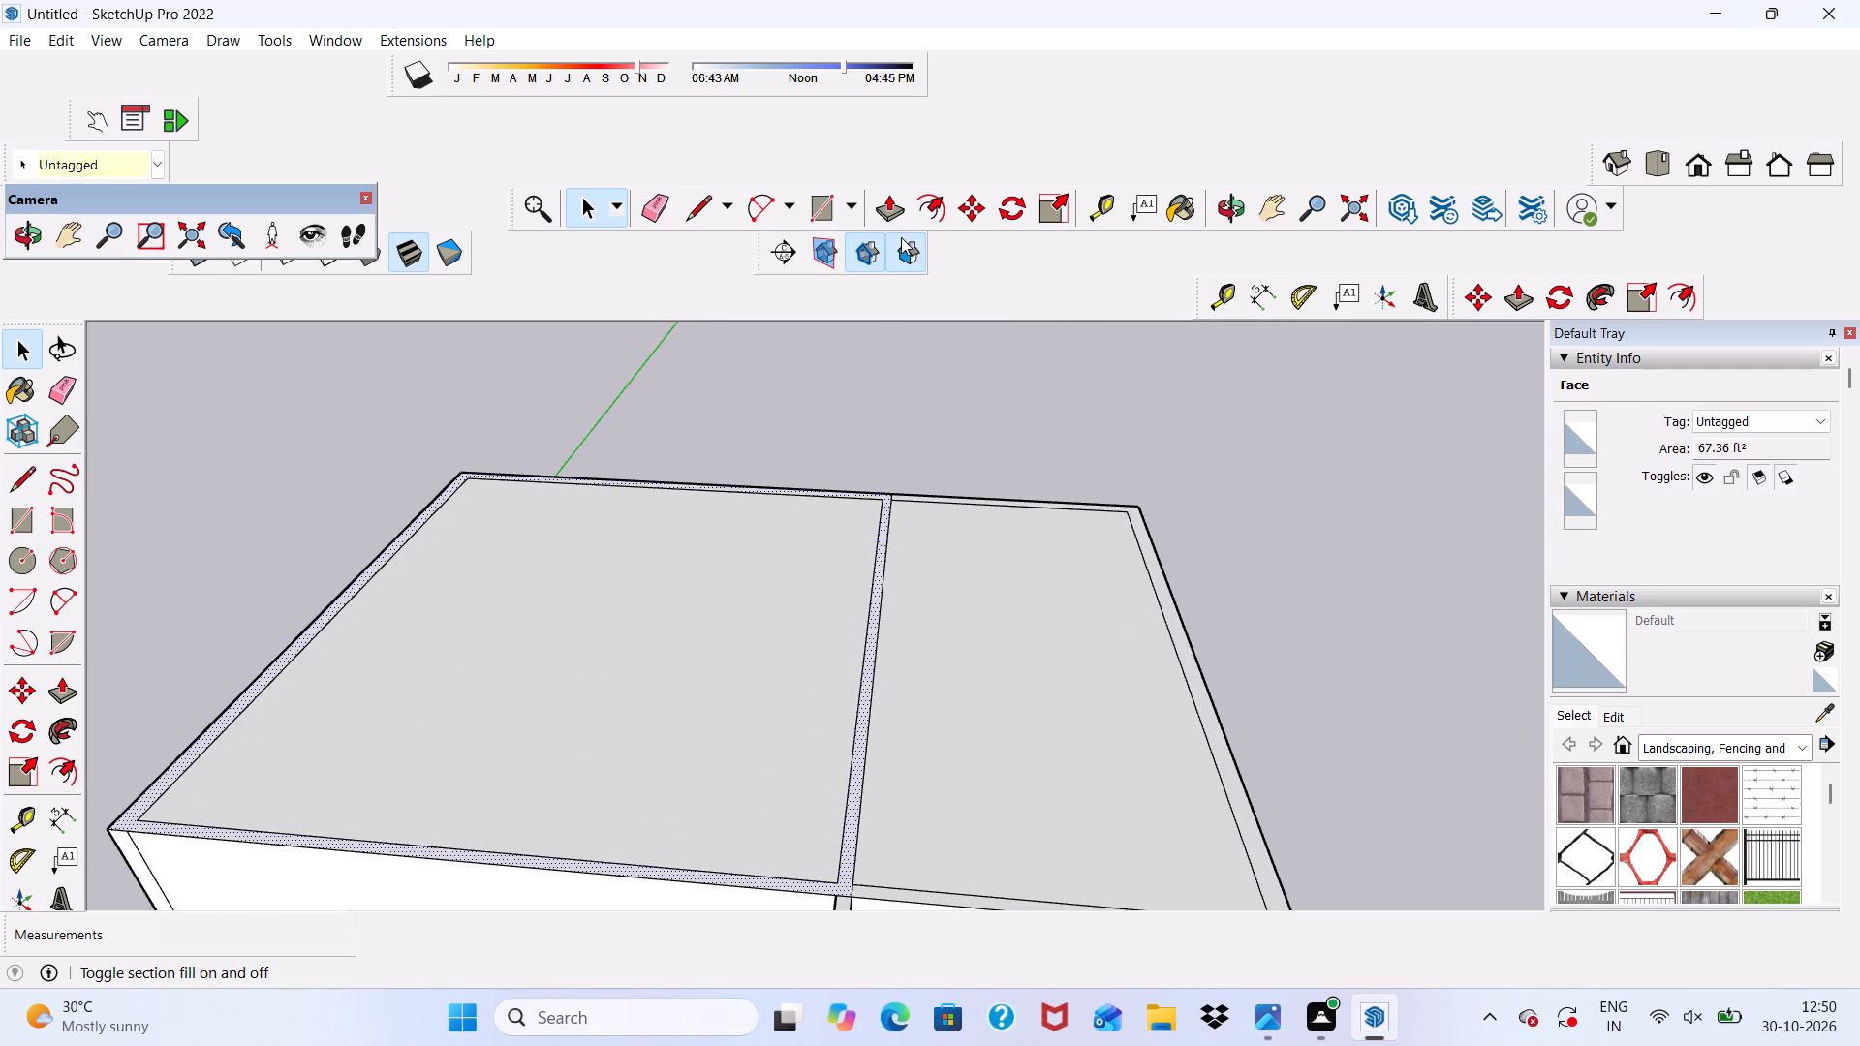
click(893, 207)
scroll(684, 656, up, 2)
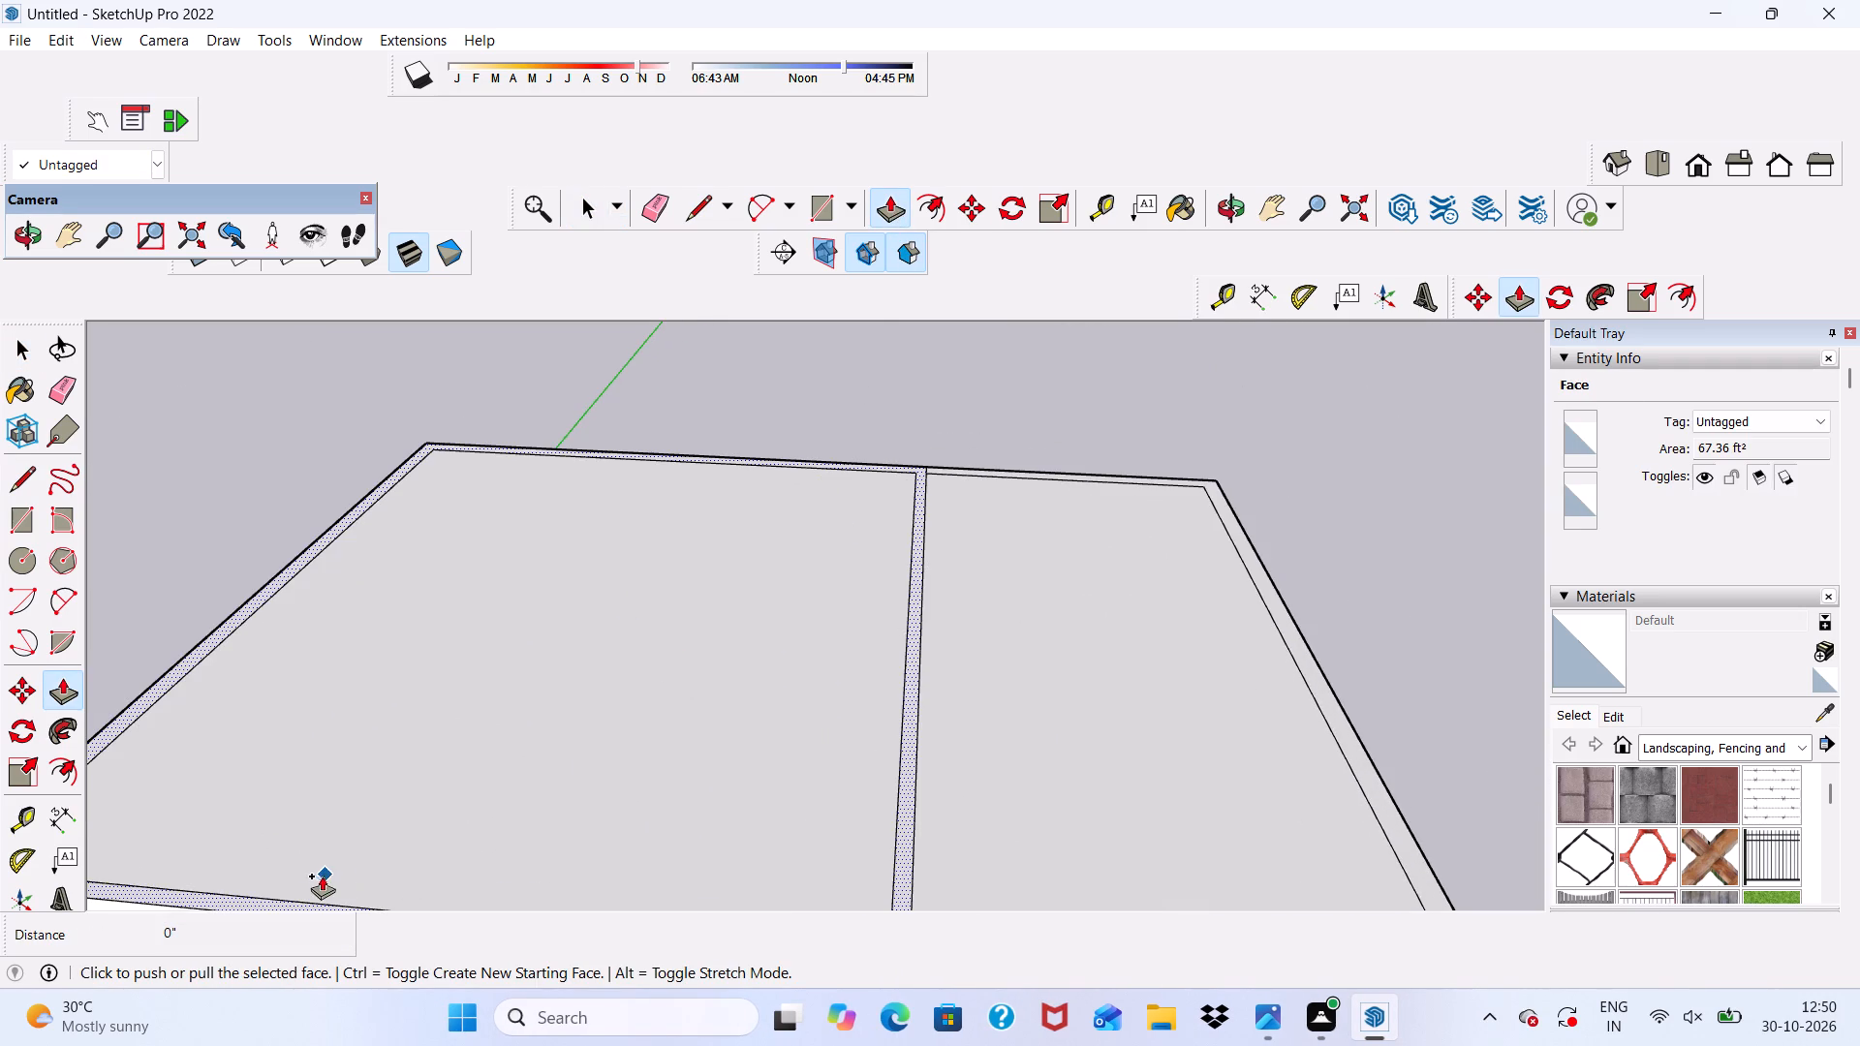
scroll(322, 876, up, 3)
scroll(399, 572, down, 5)
scroll(403, 748, up, 8)
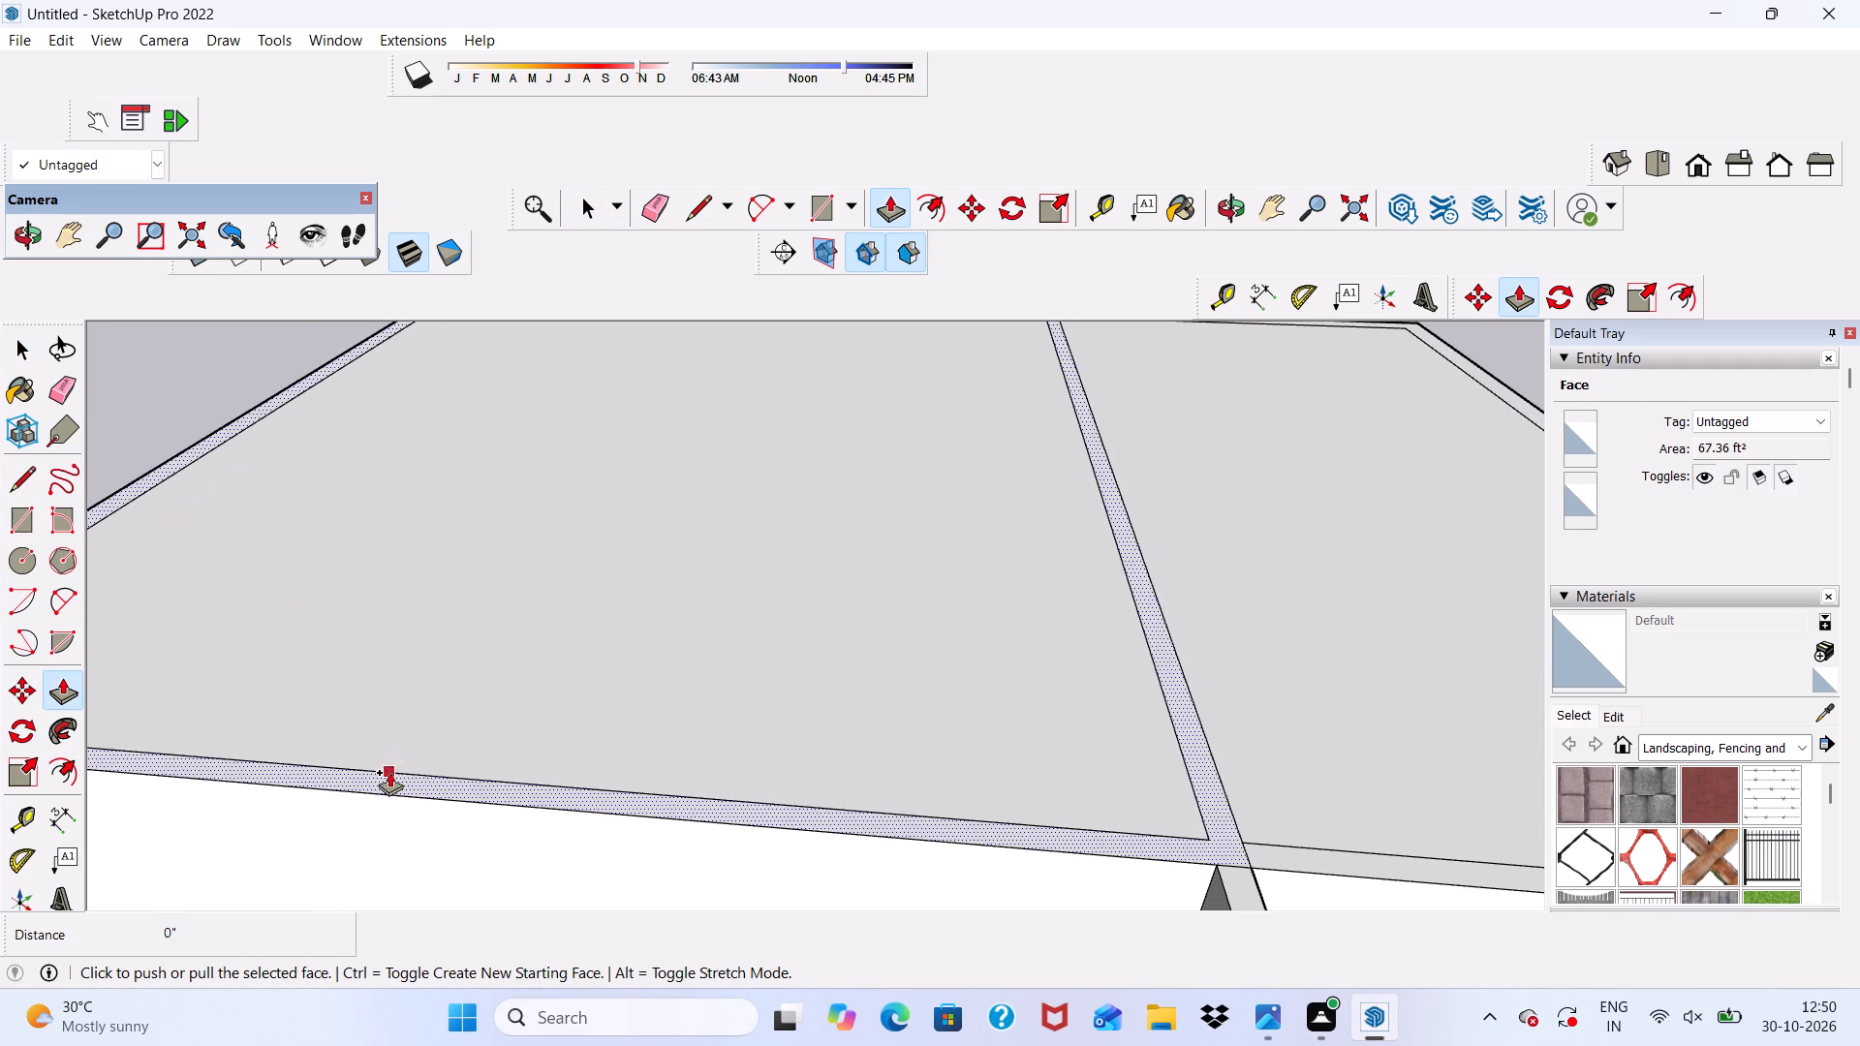
click(389, 772)
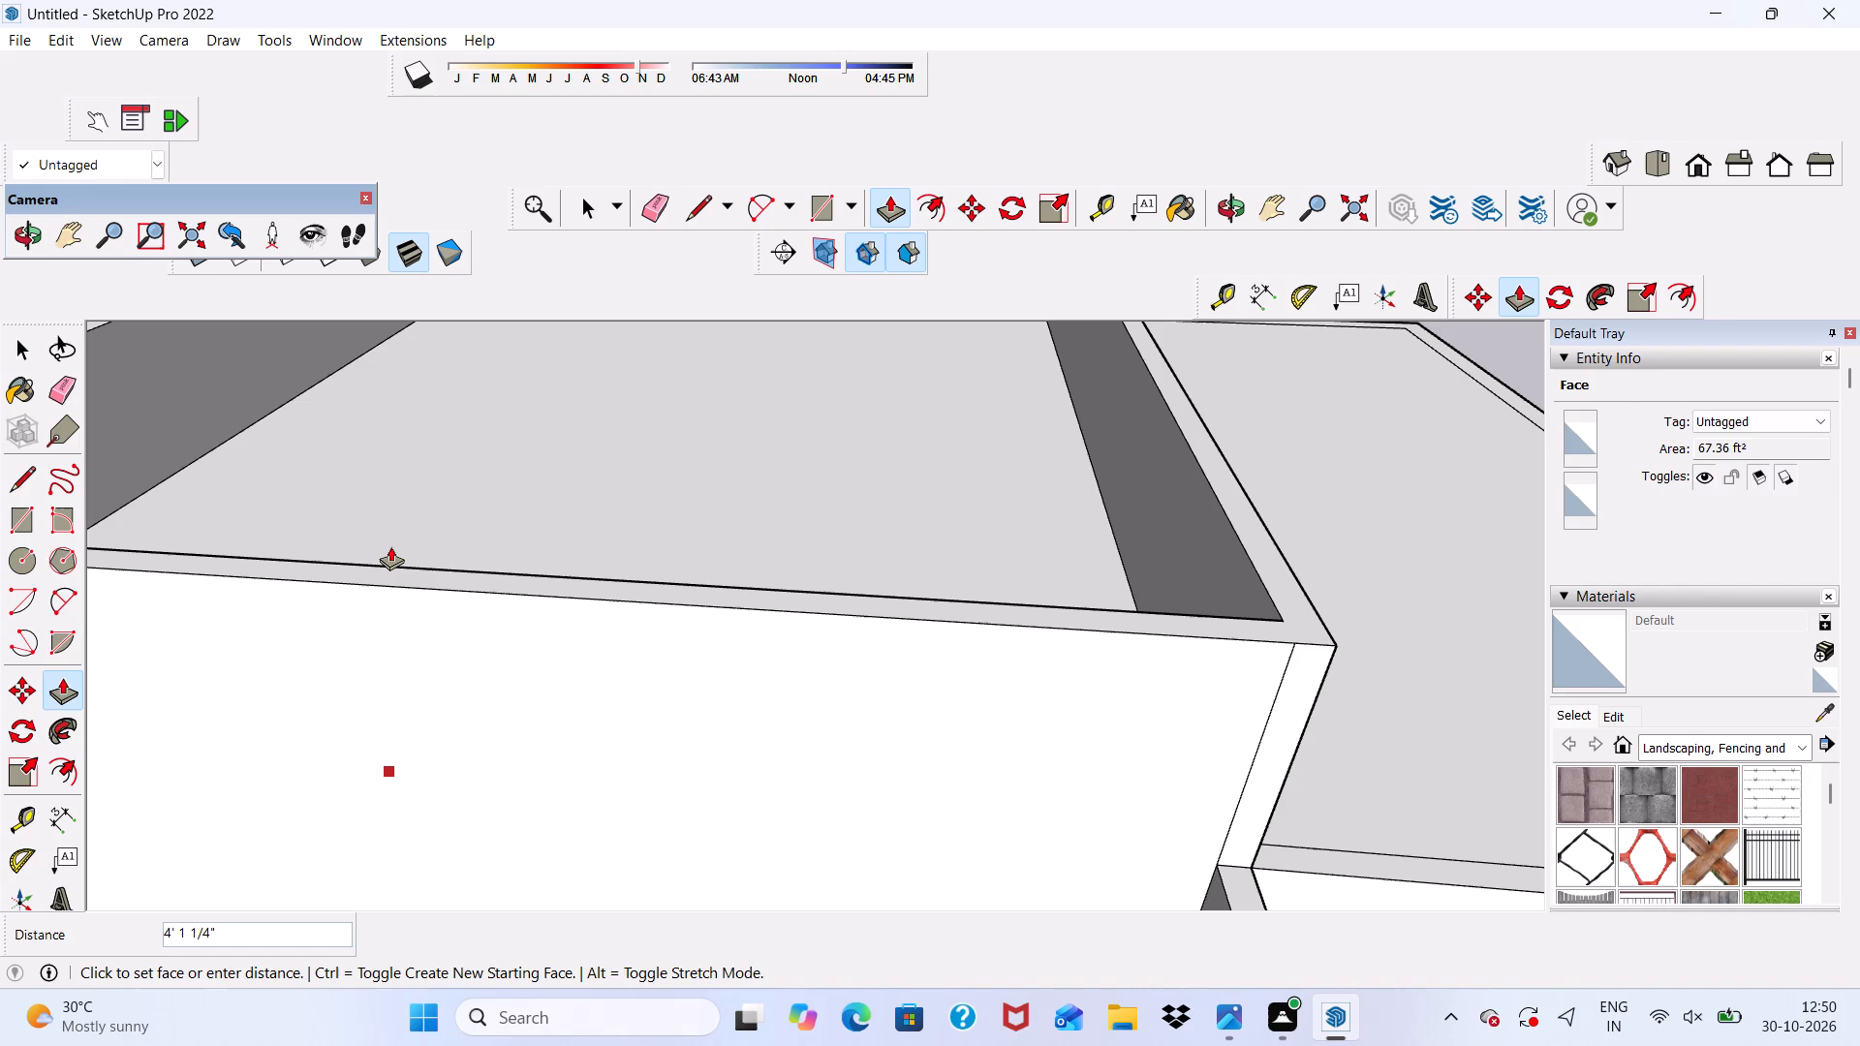
text(10')
key(Return)
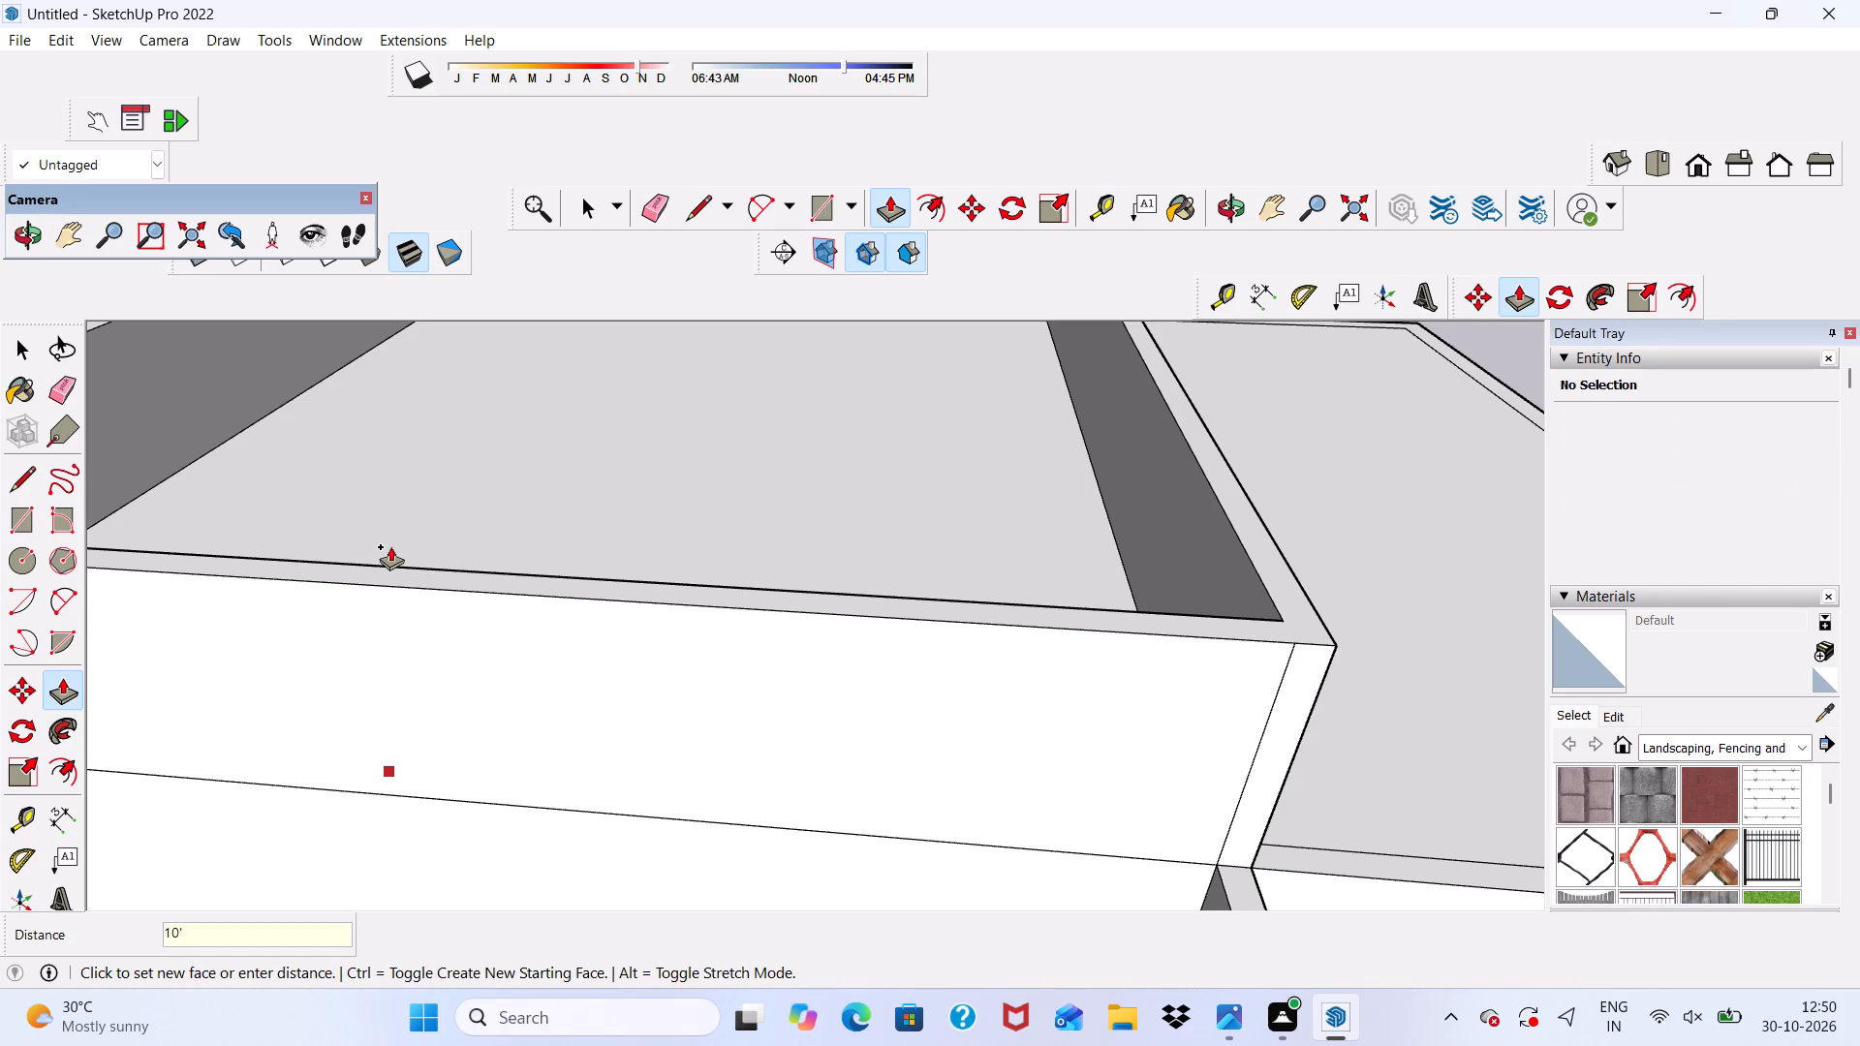
scroll(390, 546, down, 15)
middle_drag(480, 603, 480, 567)
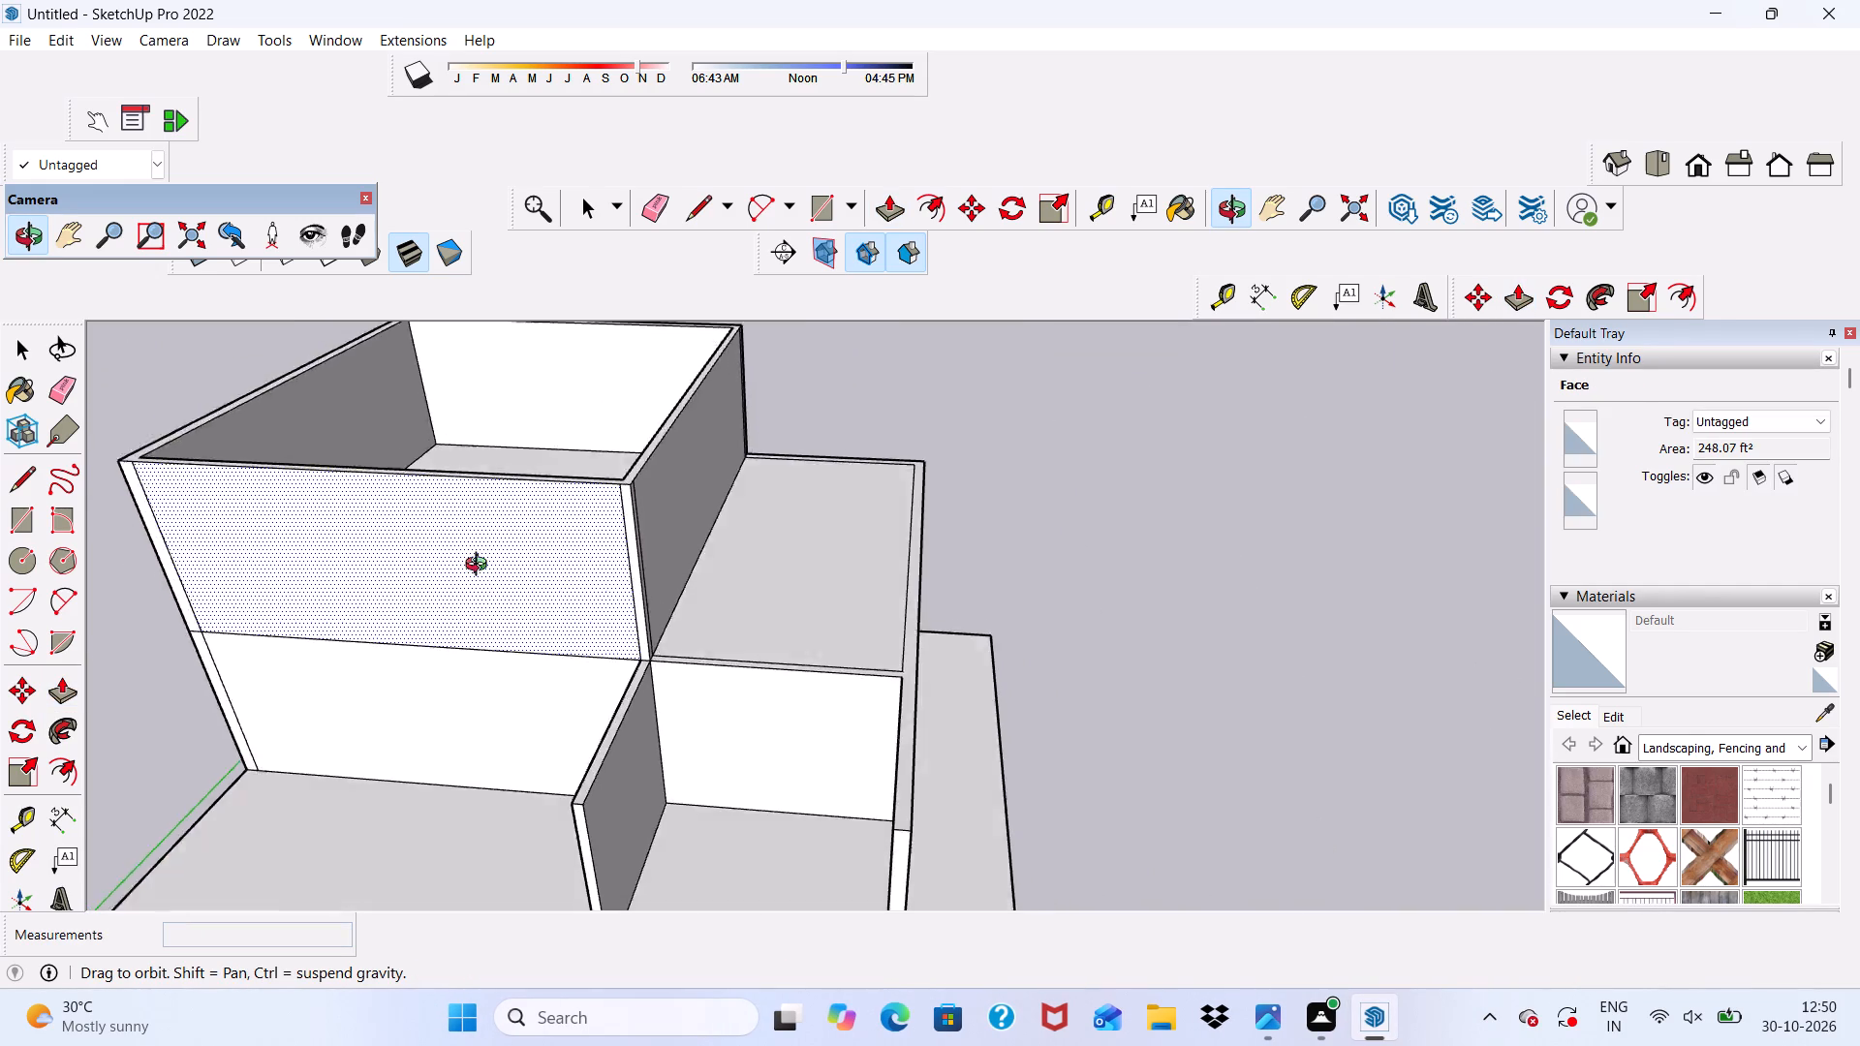
middle_drag(480, 567, 654, 508)
key(space)
Draw a rectangle about 28' 7" by 21' over the raised room's wall tops, starting at its outer back corner.
scroll(635, 418, down, 5)
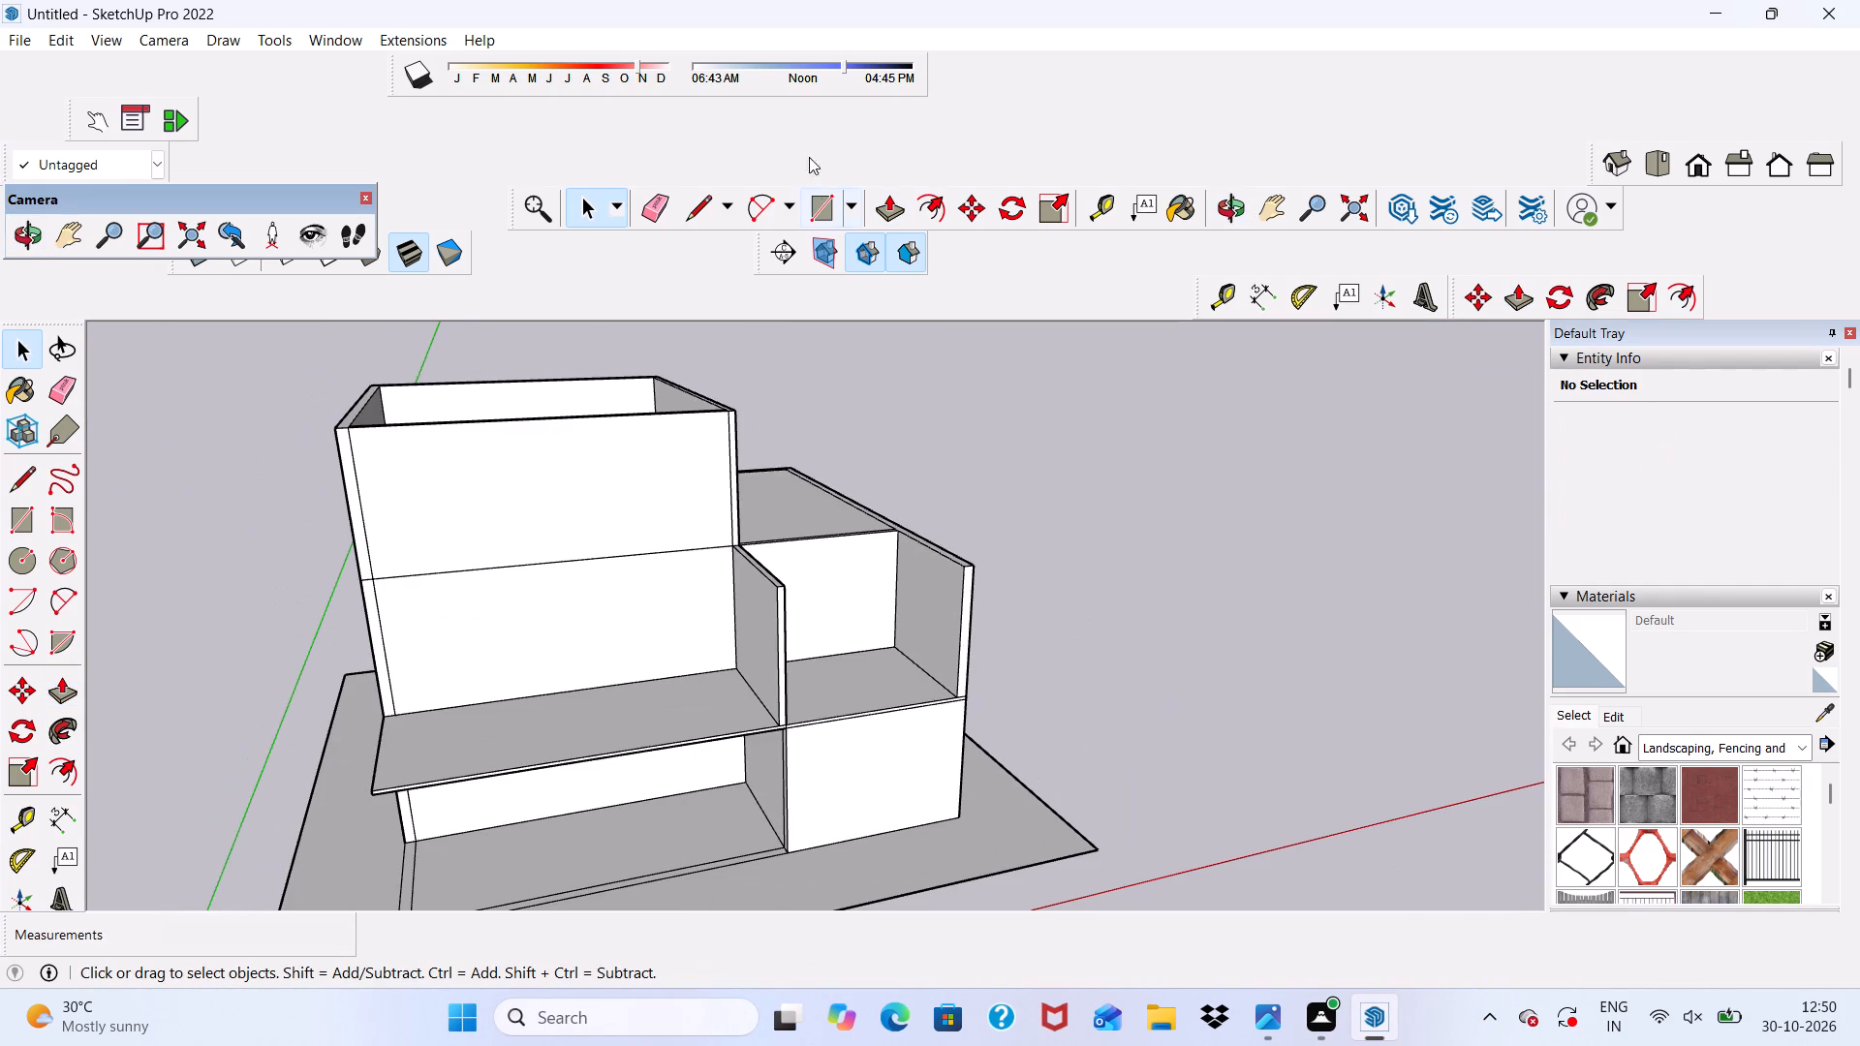
click(825, 208)
scroll(878, 377, down, 6)
scroll(602, 445, up, 5)
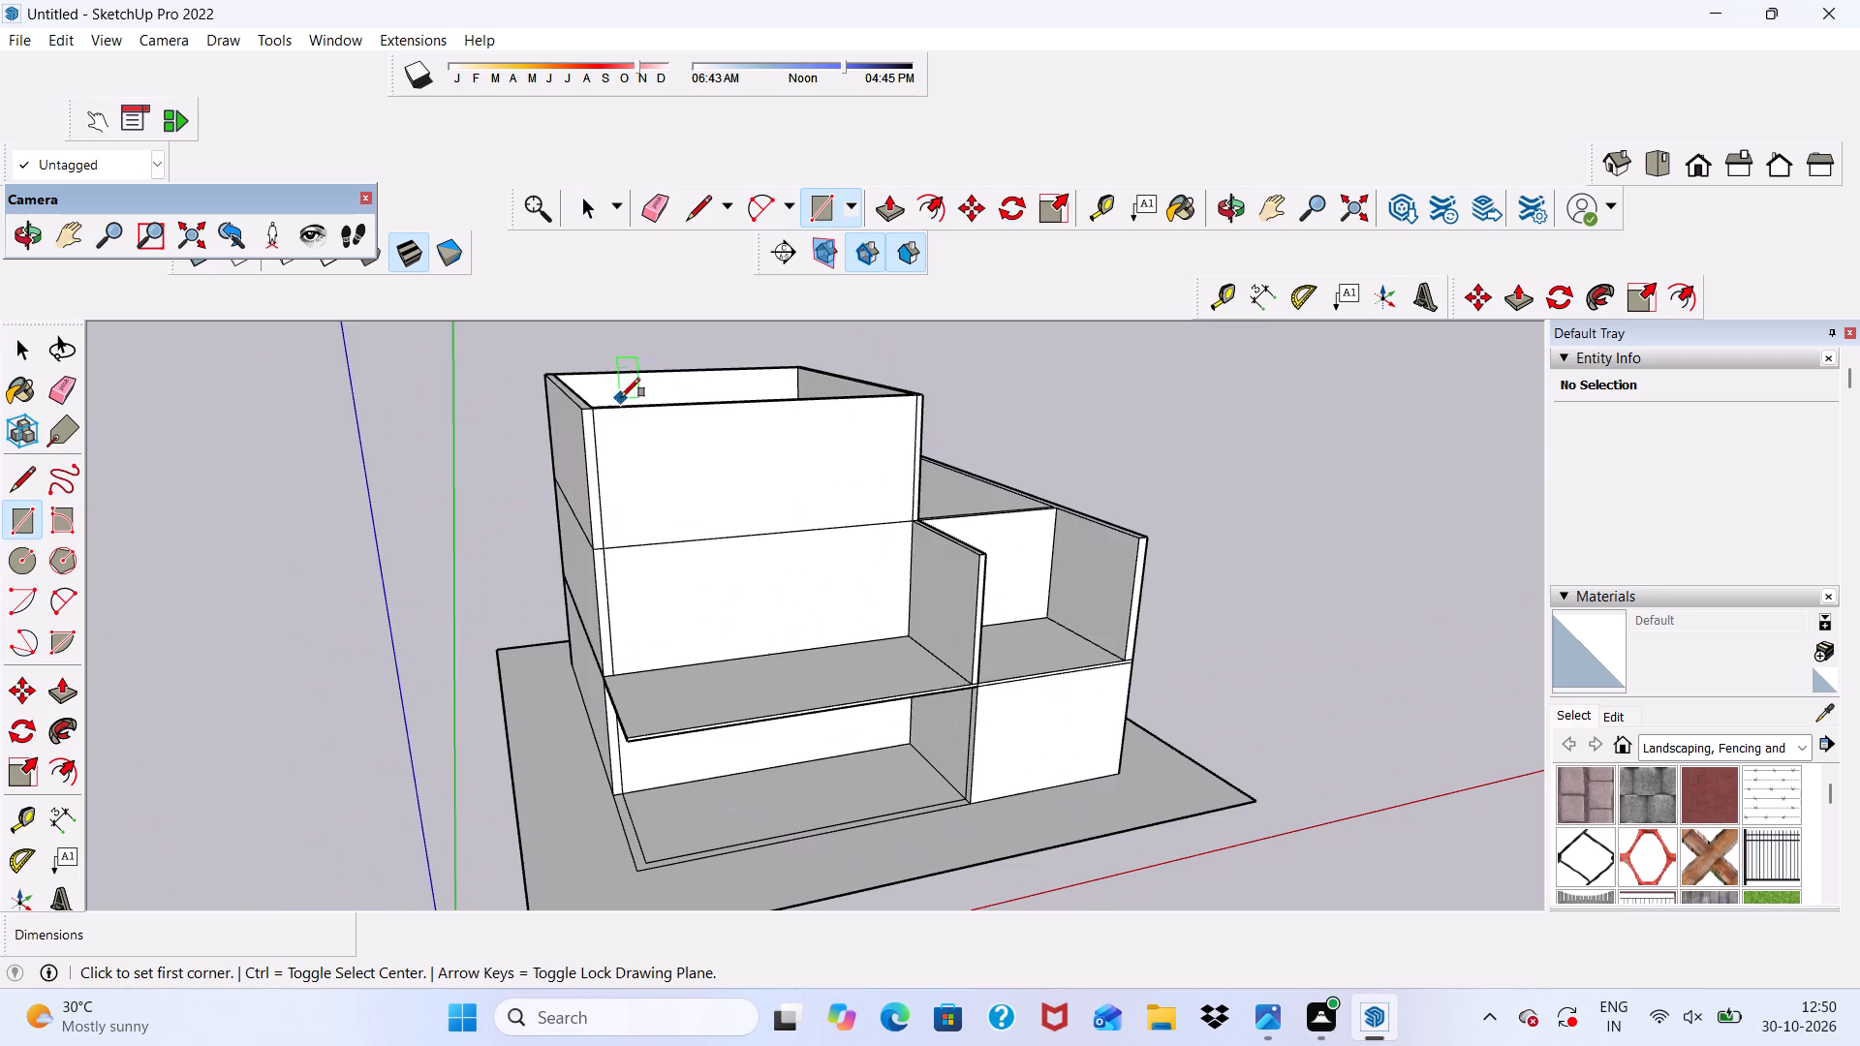
scroll(628, 395, down, 2)
middle_drag(695, 435, 664, 704)
scroll(609, 438, up, 4)
scroll(610, 465, down, 5)
scroll(572, 398, up, 6)
scroll(542, 360, down, 1)
scroll(528, 374, up, 5)
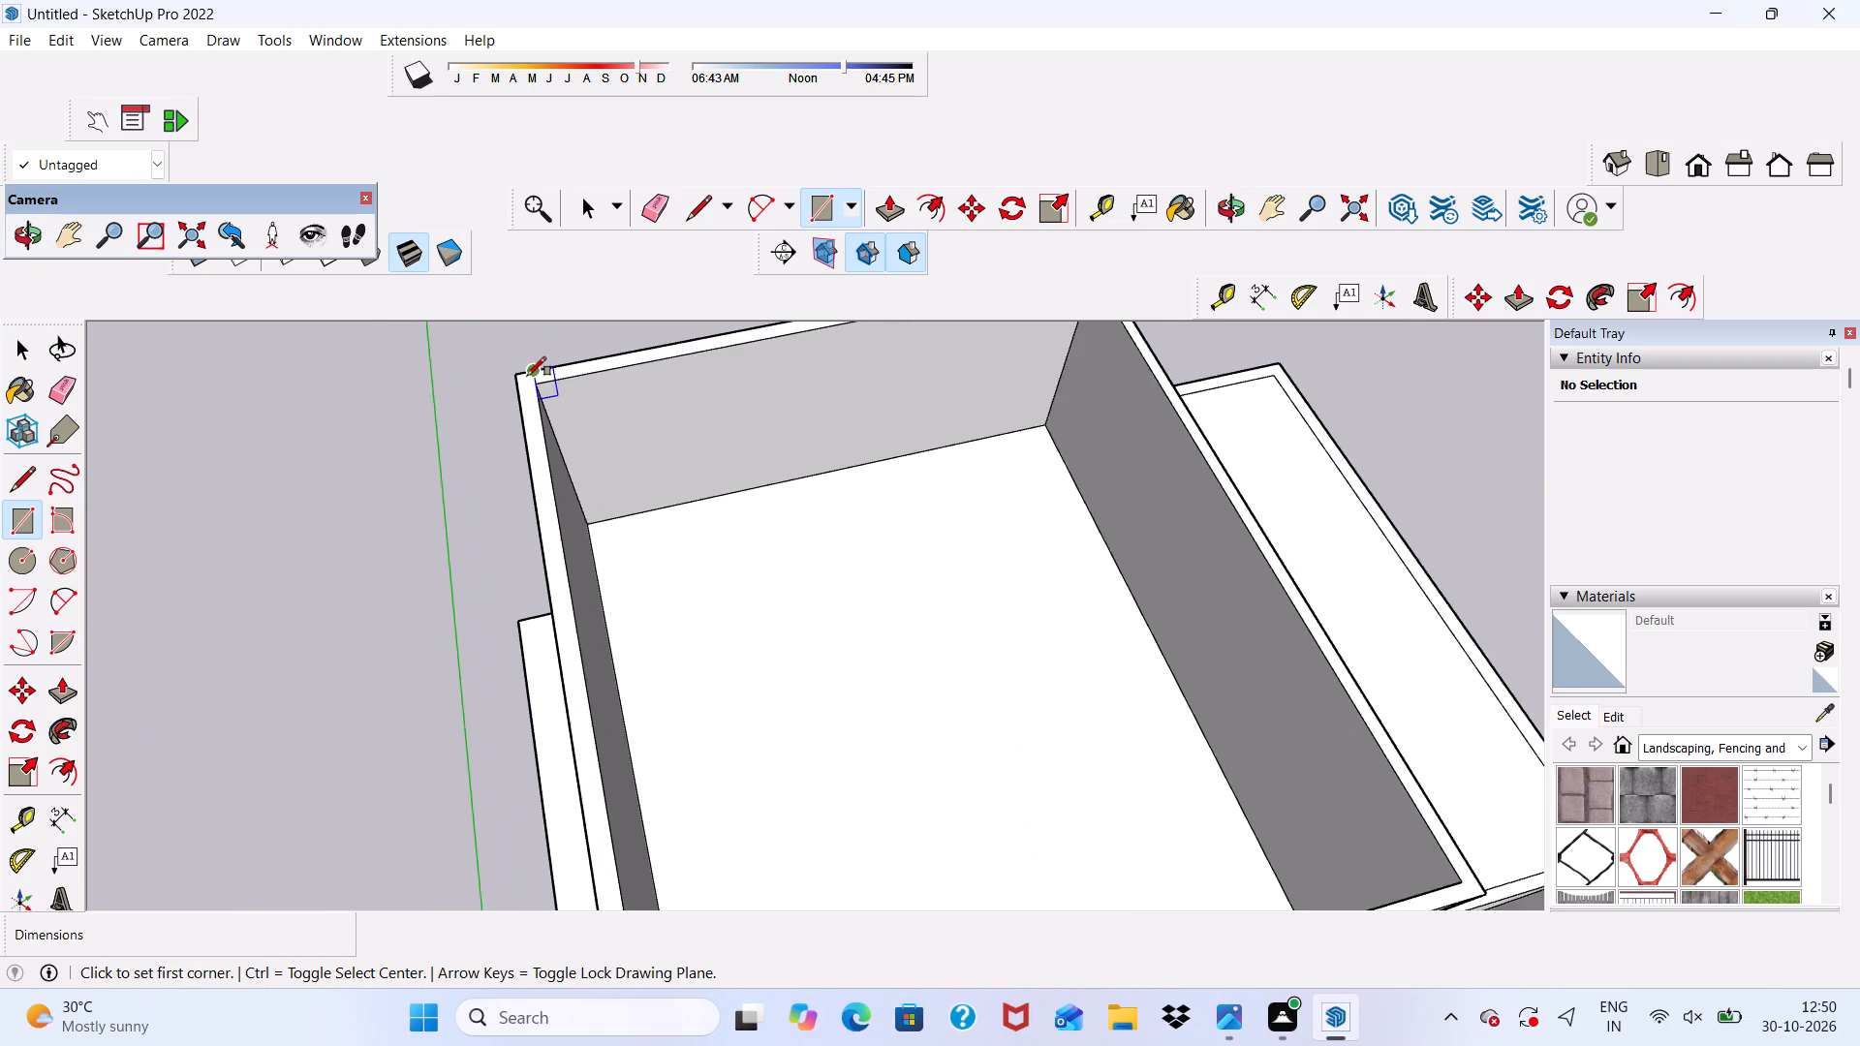
scroll(527, 376, up, 3)
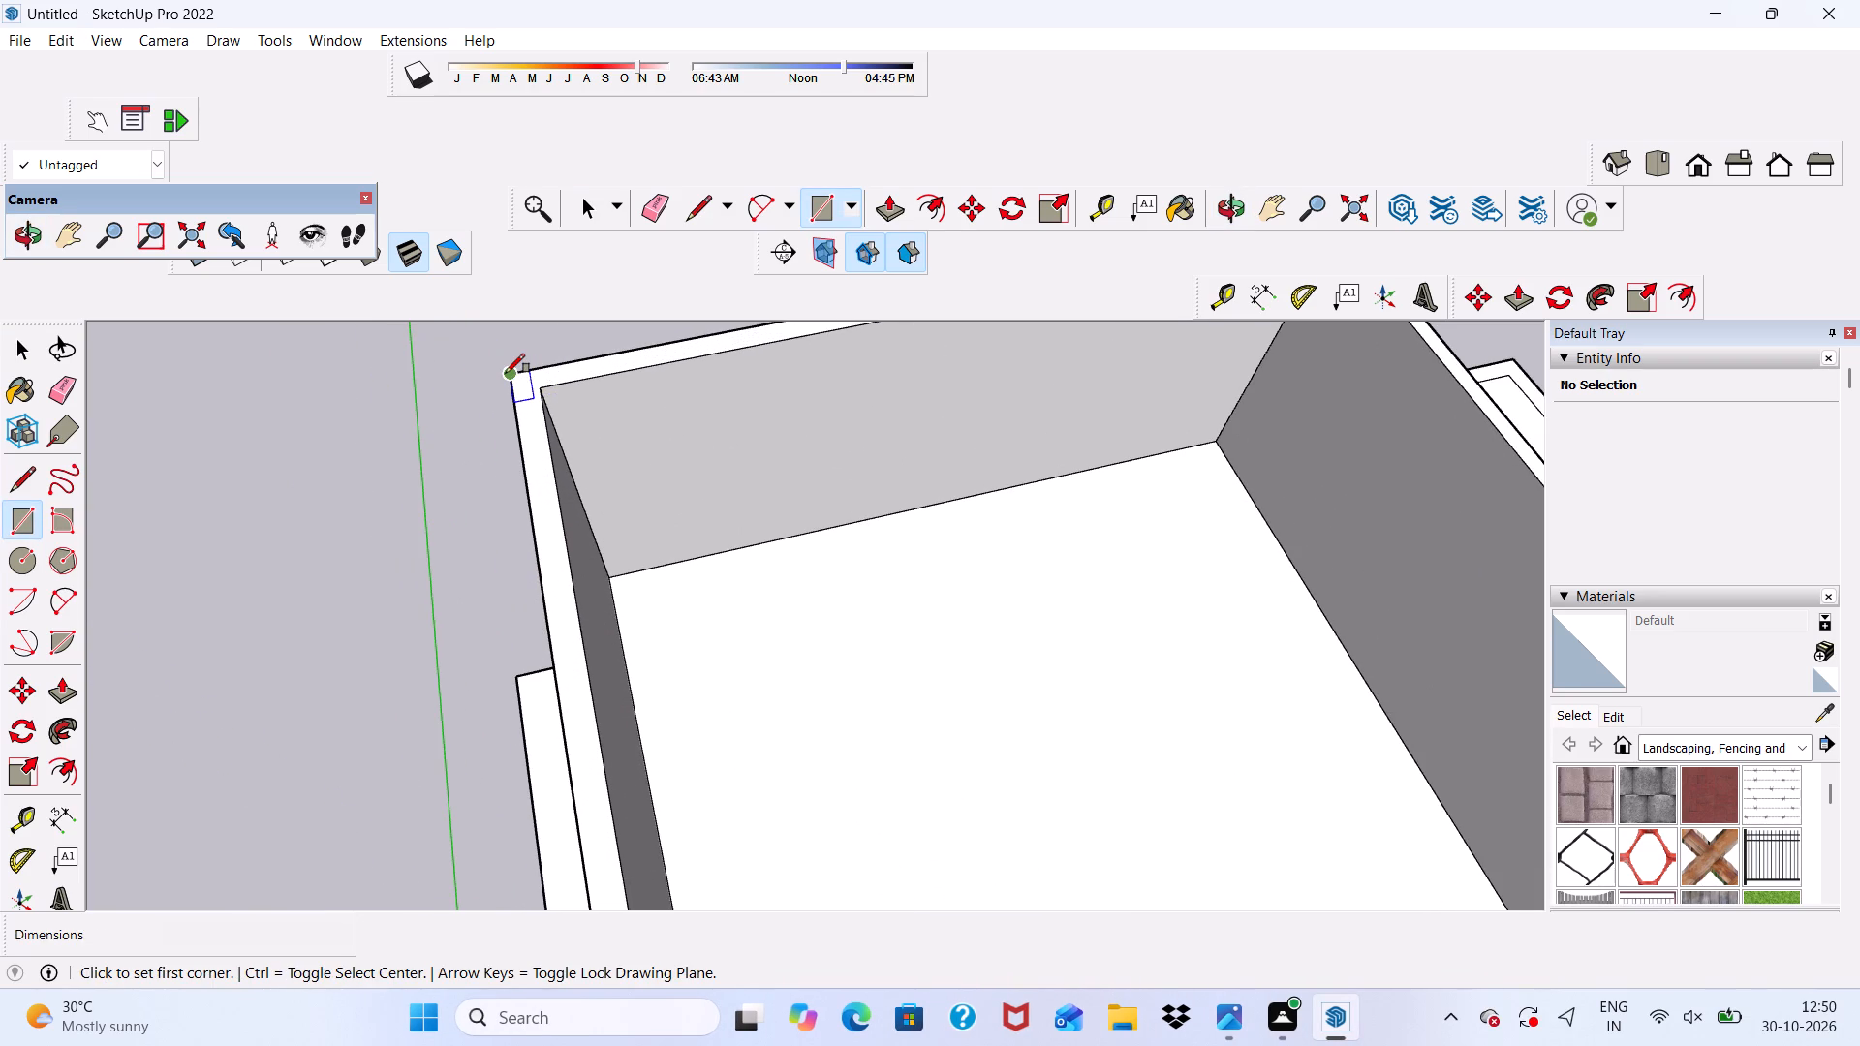
click(506, 373)
scroll(770, 483, down, 5)
scroll(817, 380, down, 5)
scroll(1030, 639, up, 4)
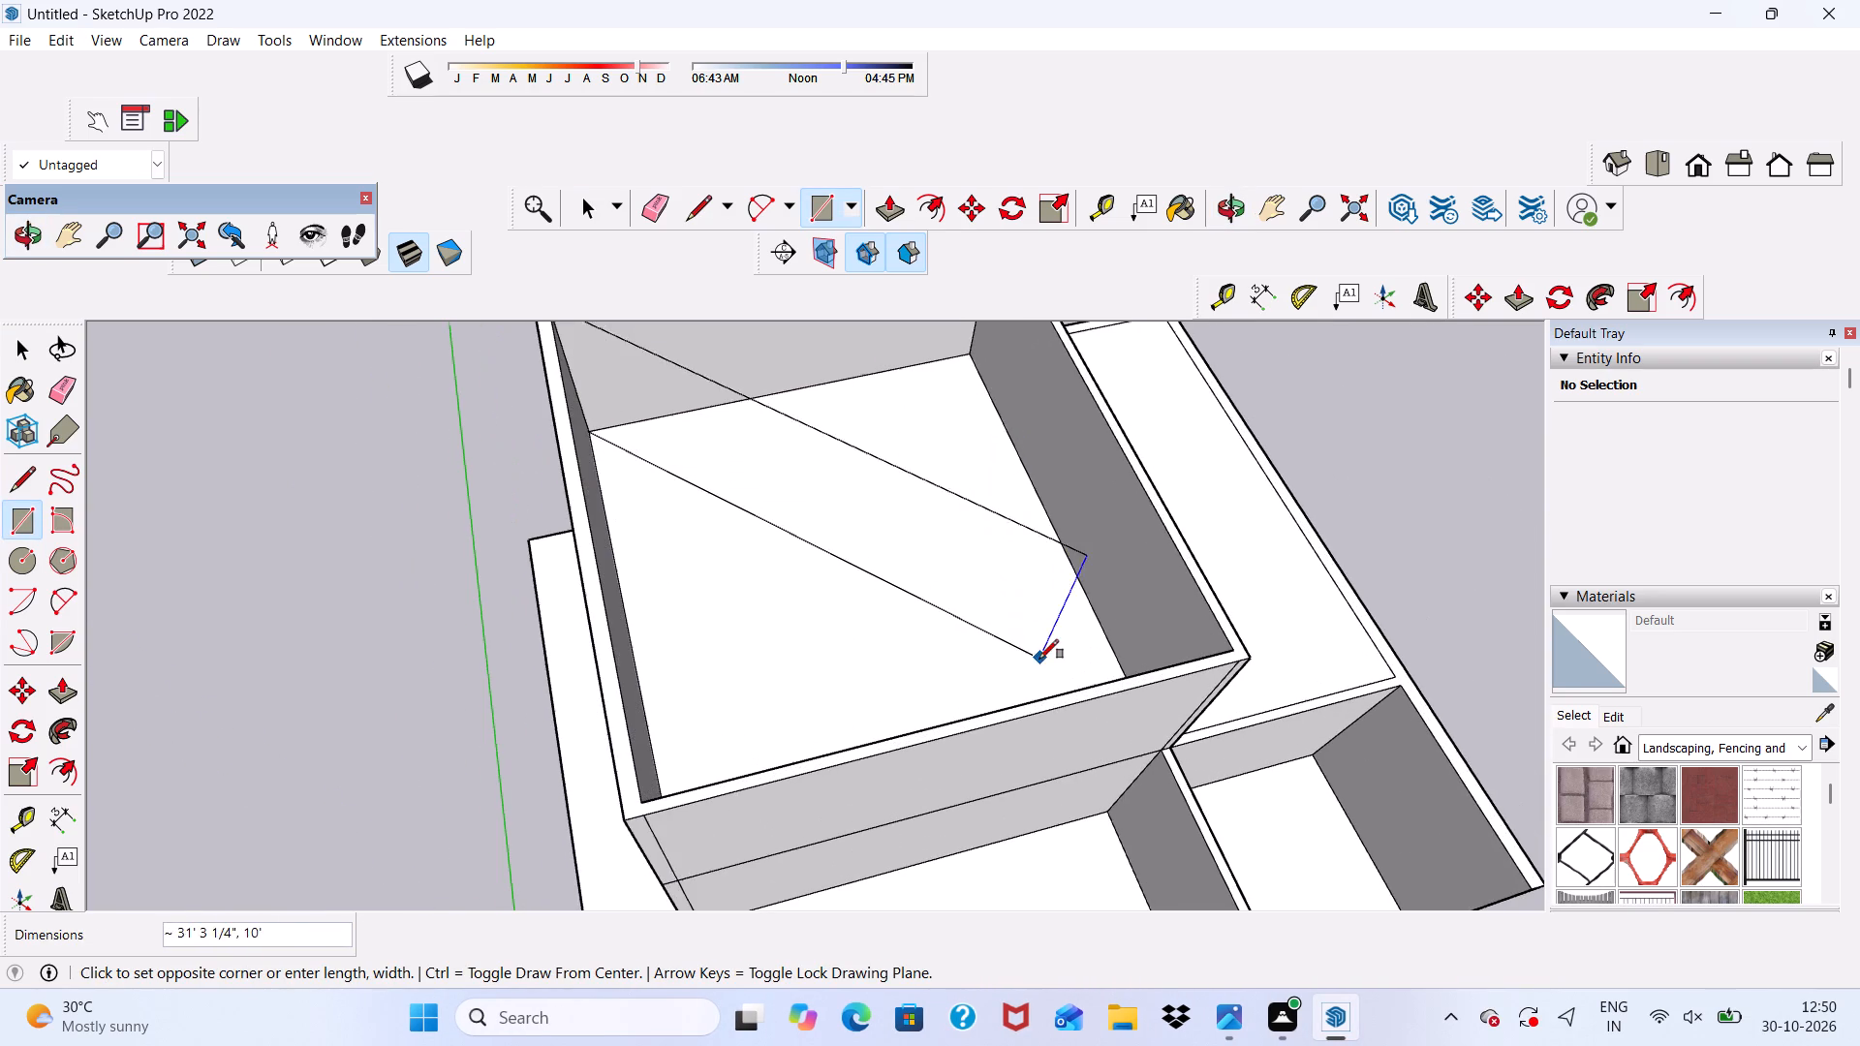
click(1132, 678)
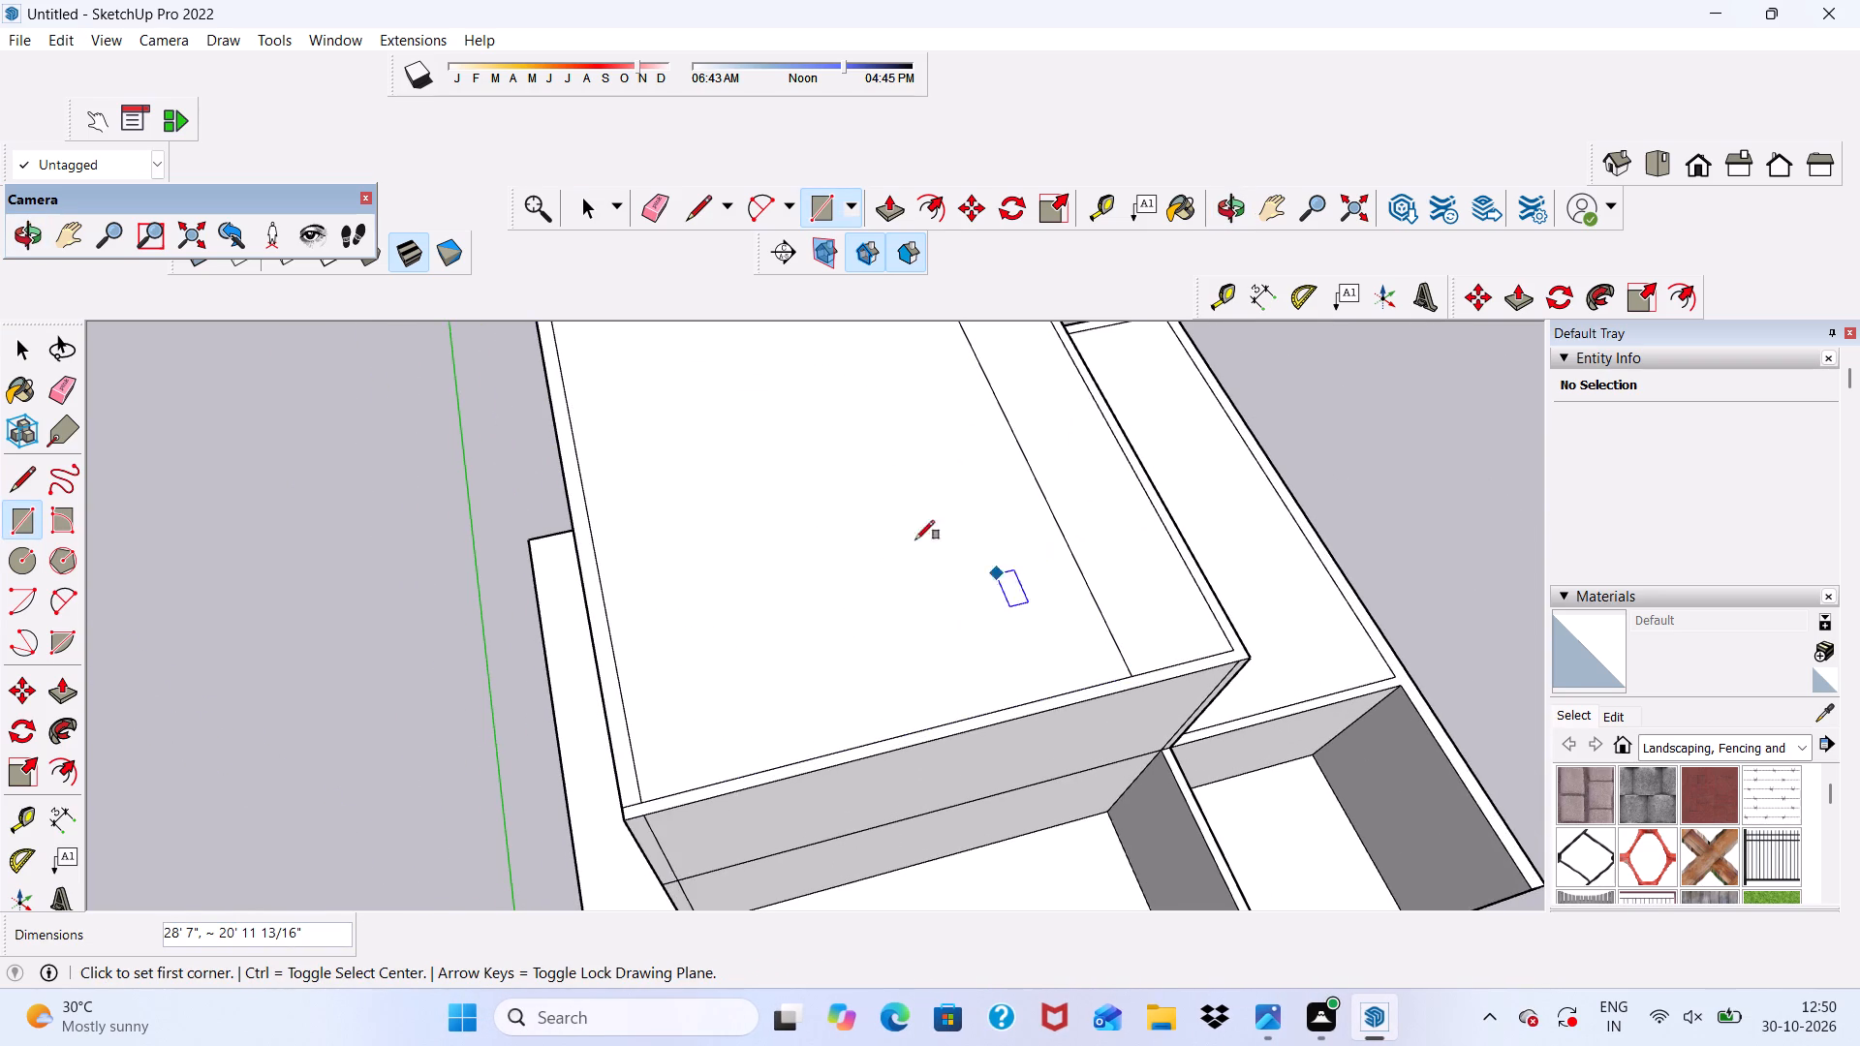
Erase the rectangle's leftover edge across the roof and its short segment crossing the back wall strip.
click(642, 211)
drag(902, 448, 1056, 511)
scroll(1014, 538, down, 6)
scroll(920, 319, up, 15)
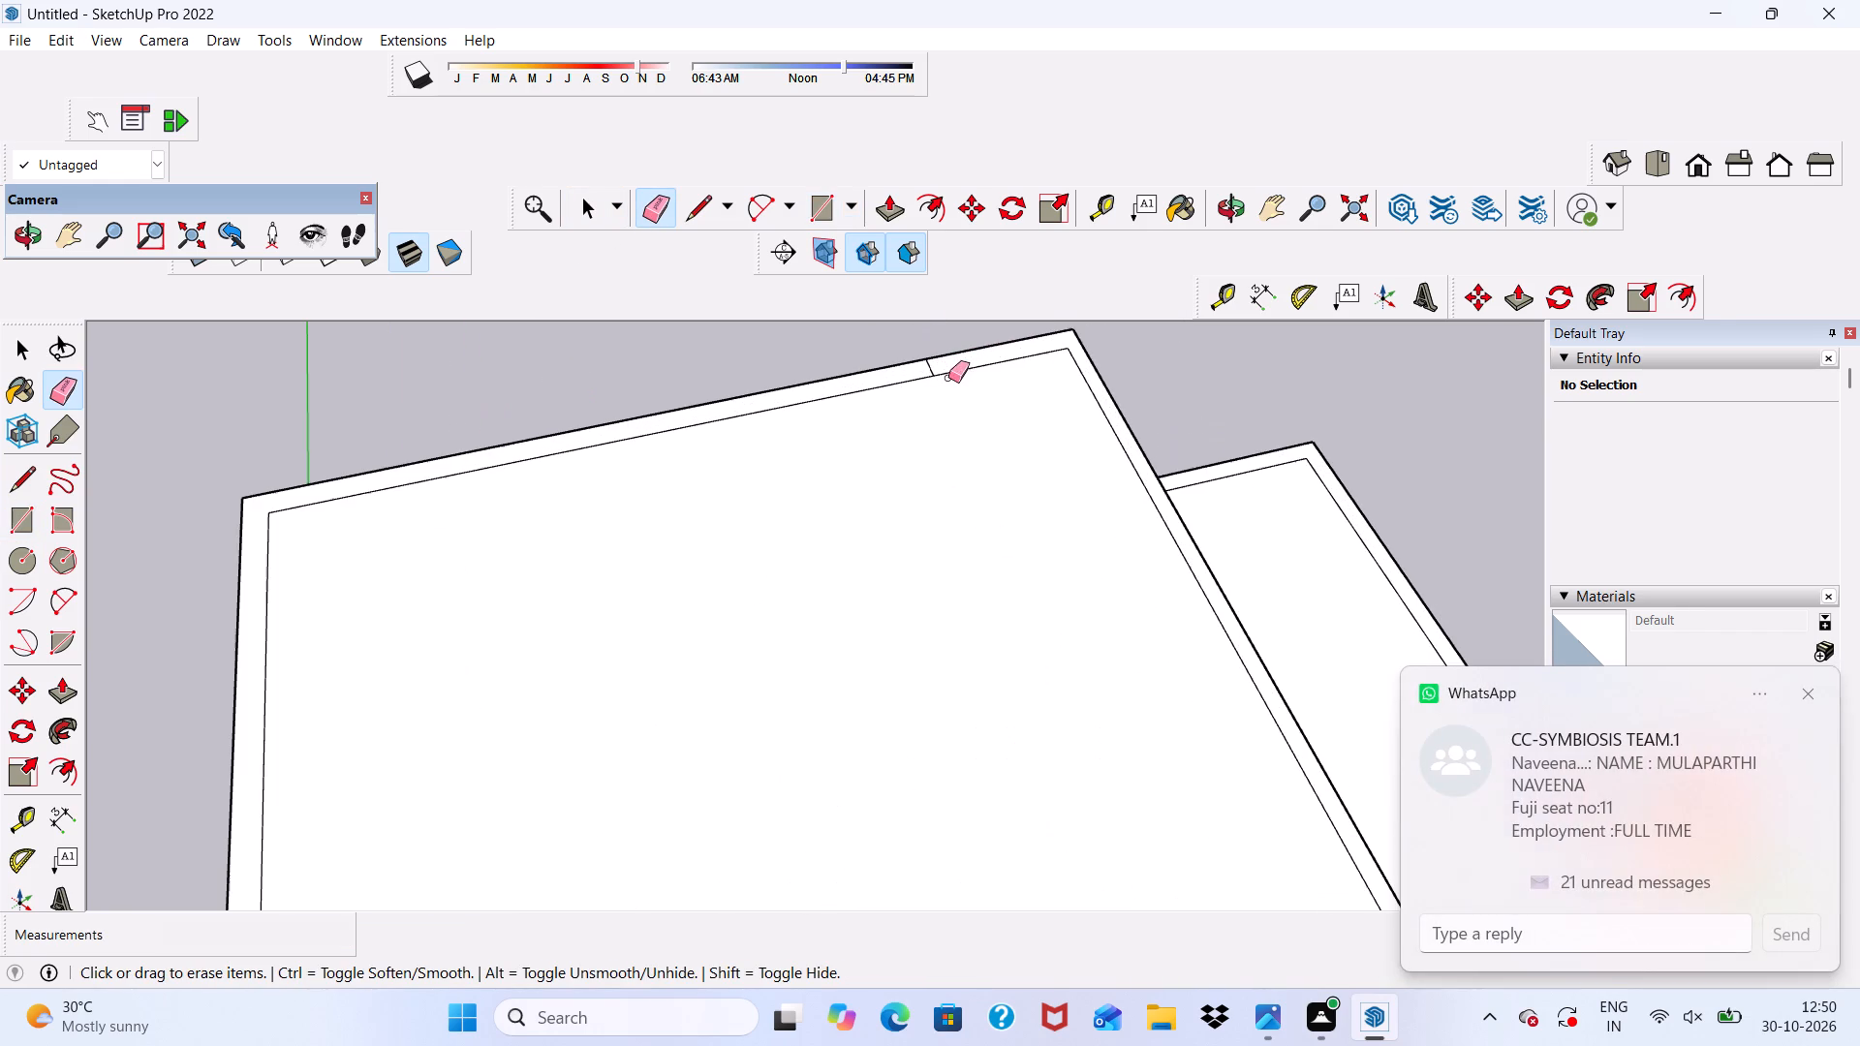
drag(929, 366, 914, 366)
scroll(885, 382, down, 4)
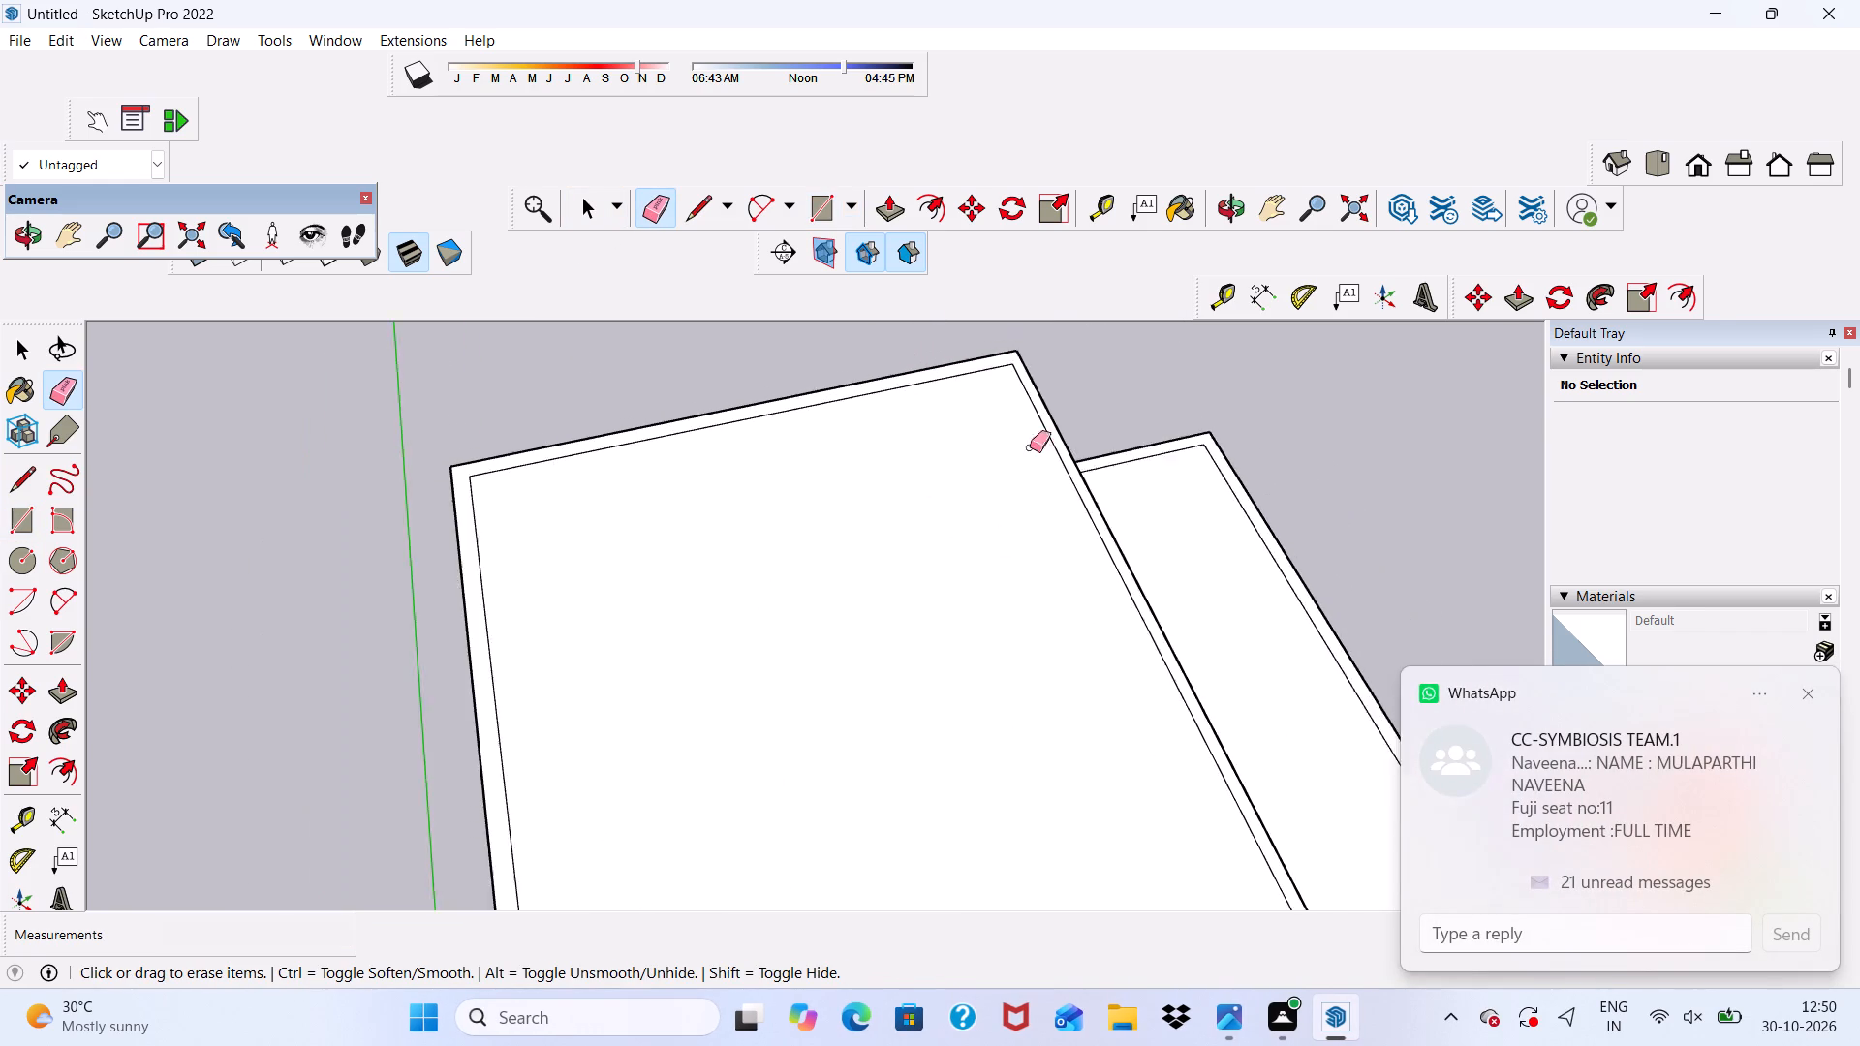
scroll(1030, 447, down, 11)
middle_drag(1057, 607, 1012, 330)
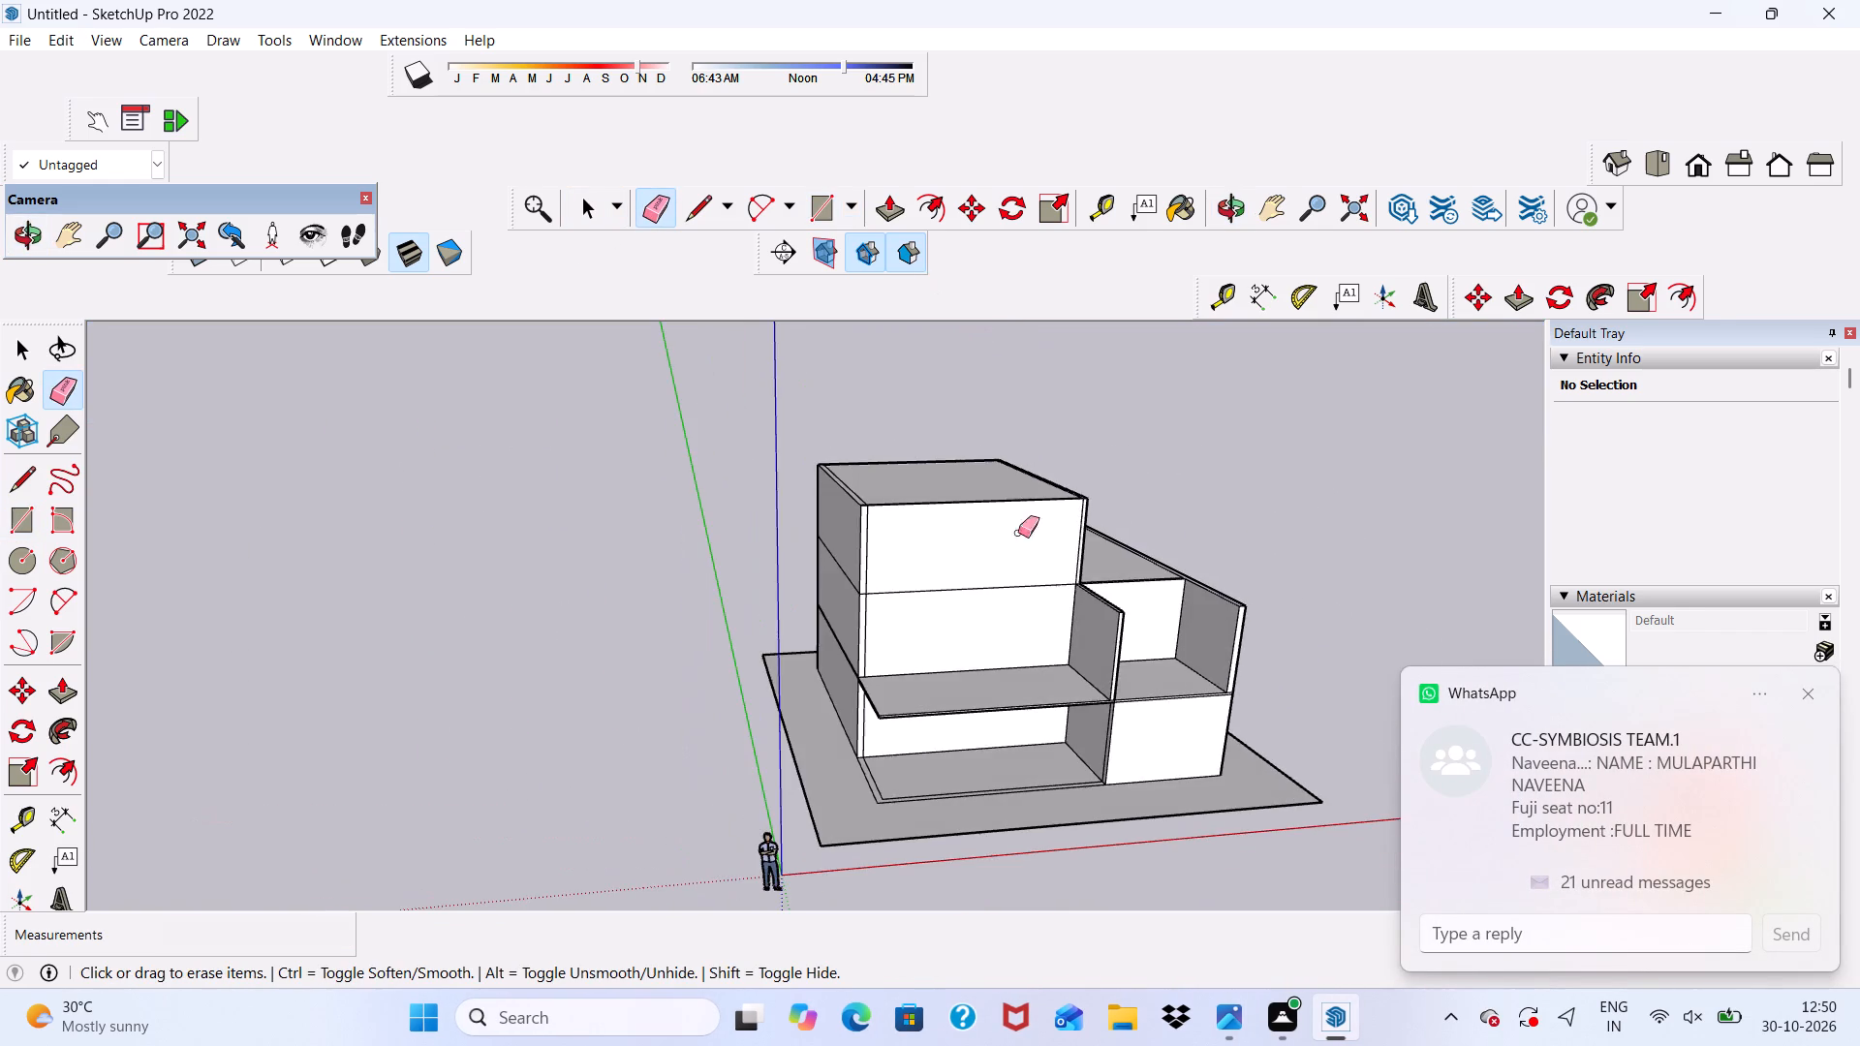
scroll(1018, 604, up, 6)
key(space)
Draw a 10' high rectangle on the ground-floor wall beneath the overhanging slab, from the bottom corner near the side wall up to the slab.
scroll(728, 621, up, 14)
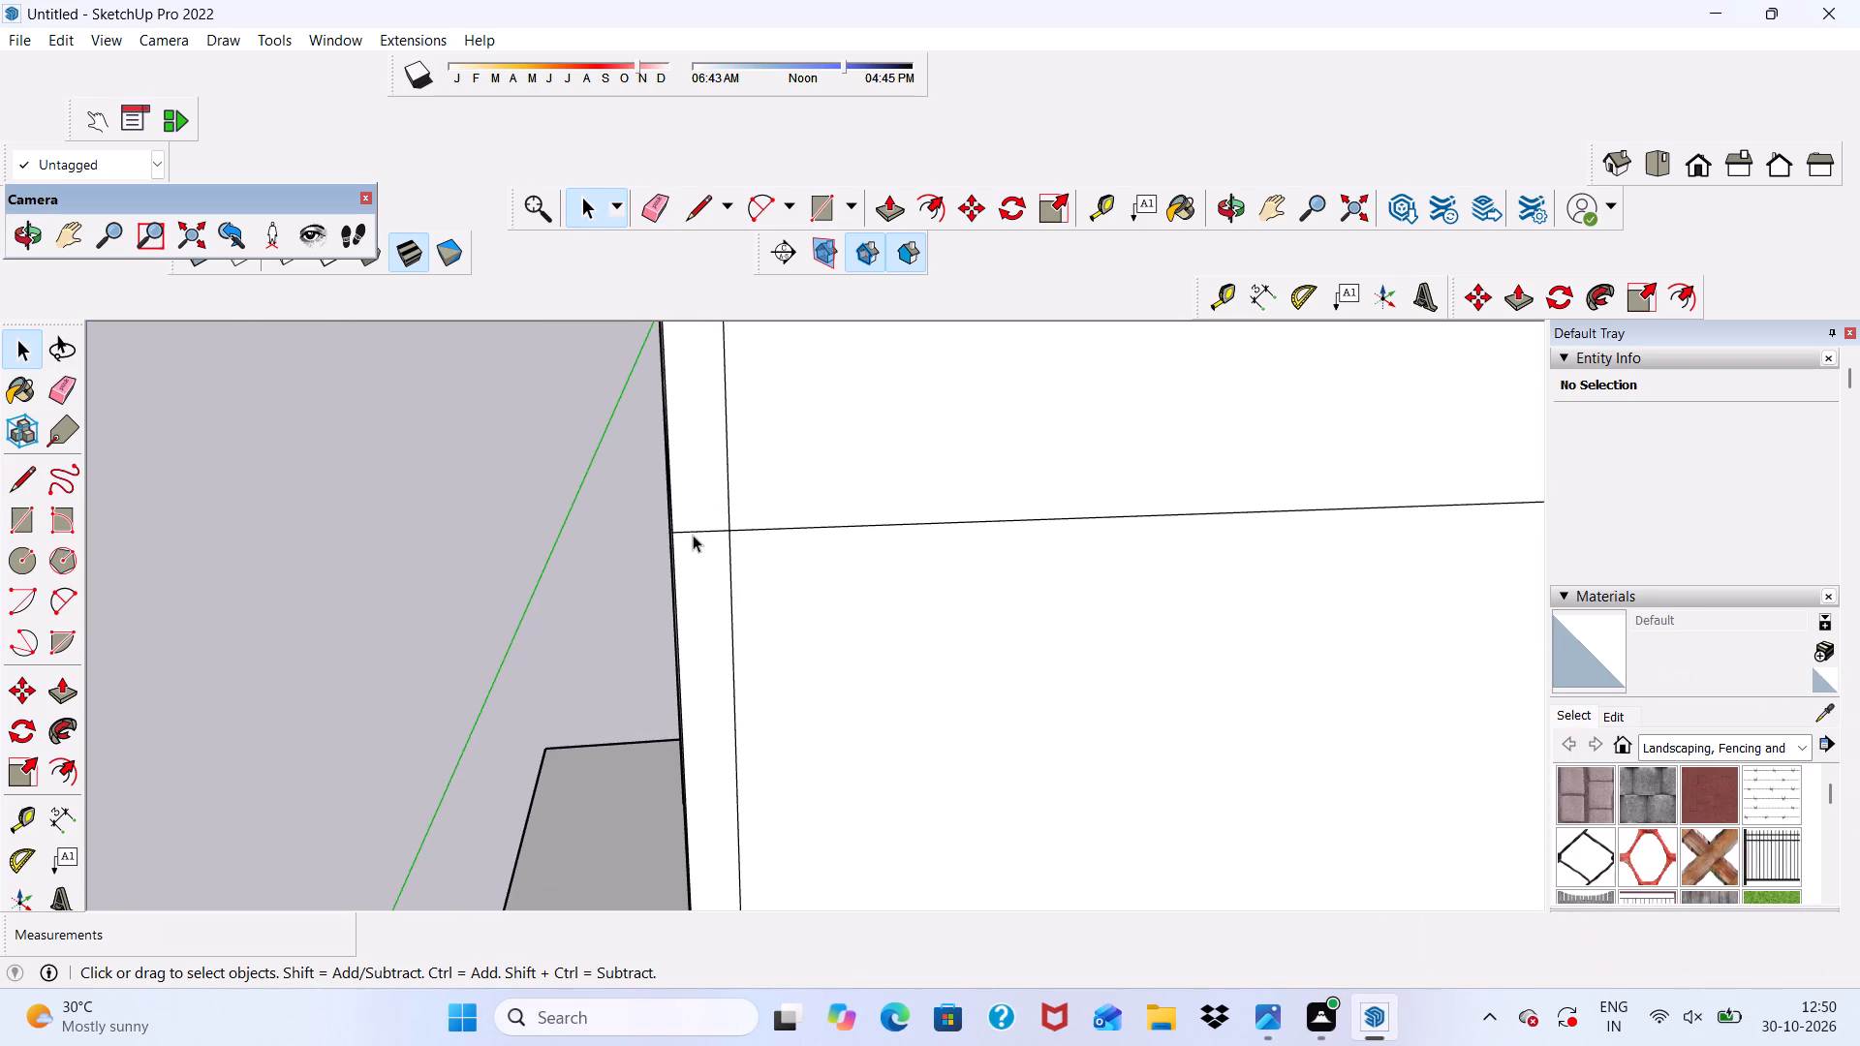
scroll(689, 536, down, 5)
middle_drag(807, 675, 798, 633)
scroll(677, 485, down, 6)
scroll(776, 483, down, 6)
middle_drag(800, 702, 755, 596)
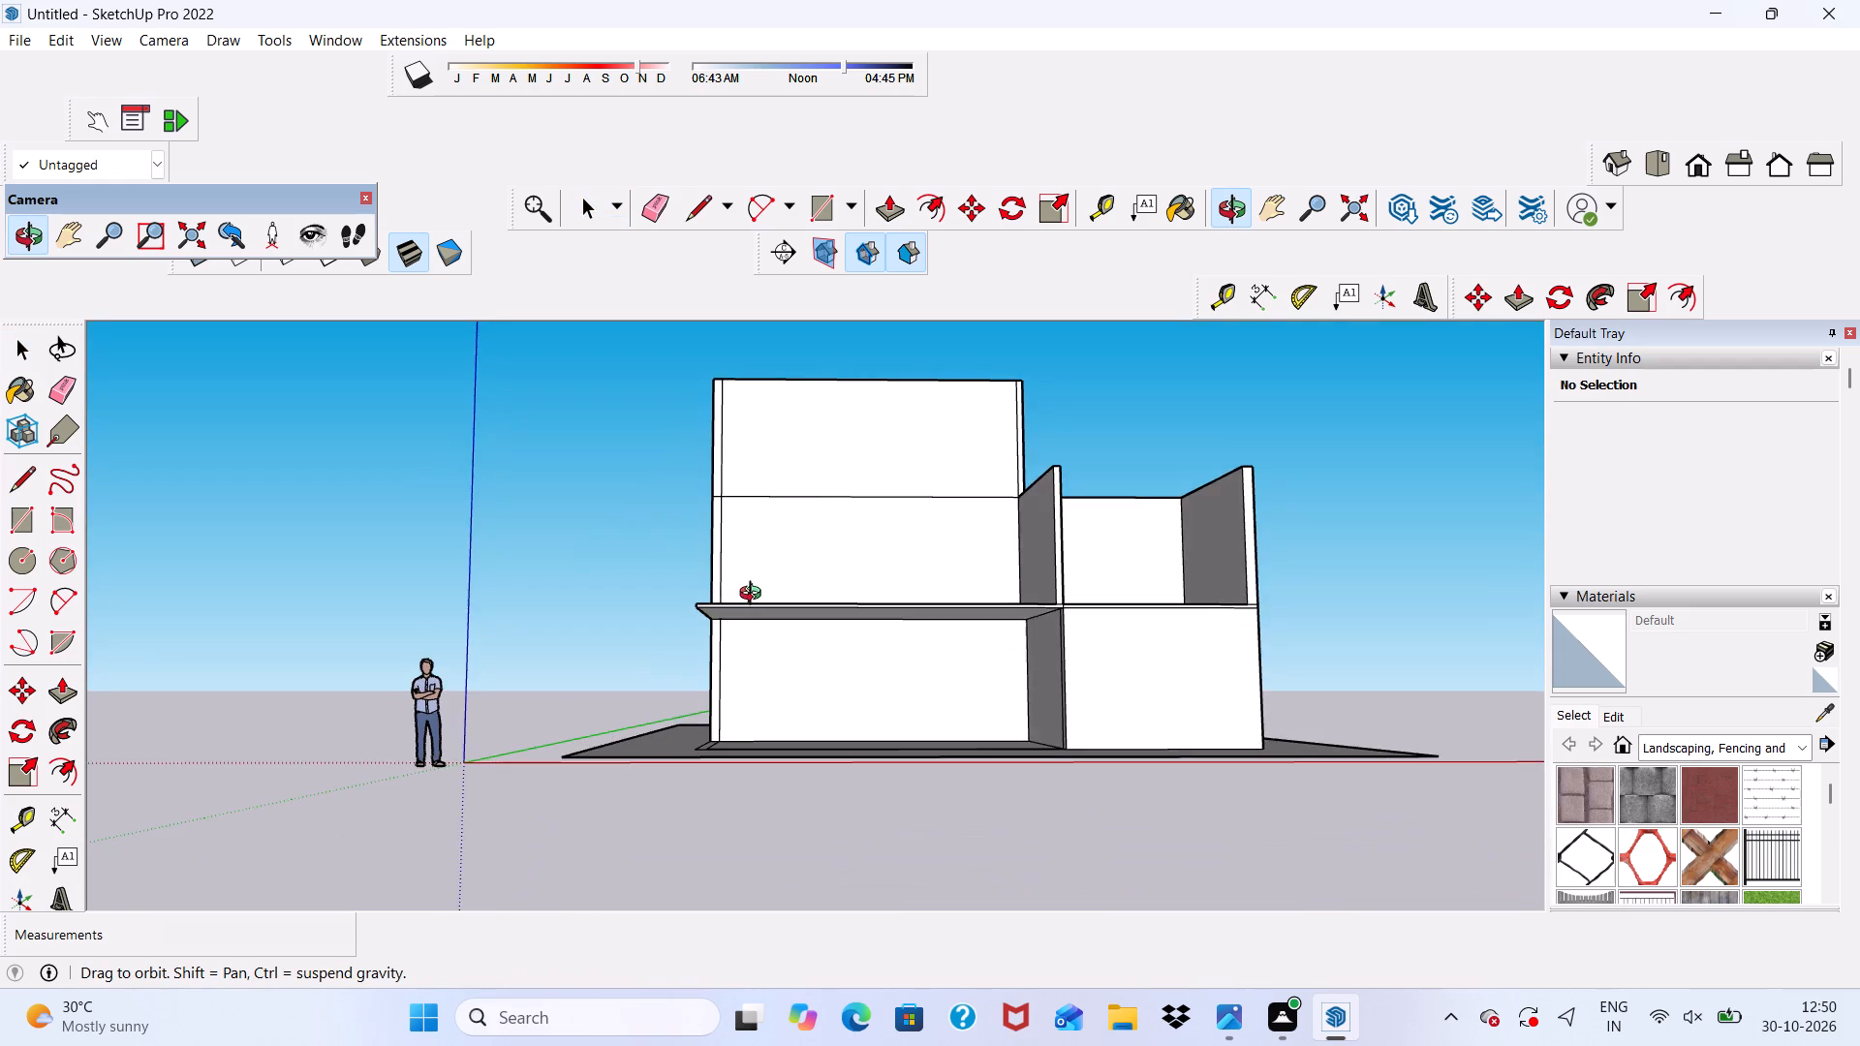
middle_drag(755, 596, 737, 628)
scroll(731, 636, up, 5)
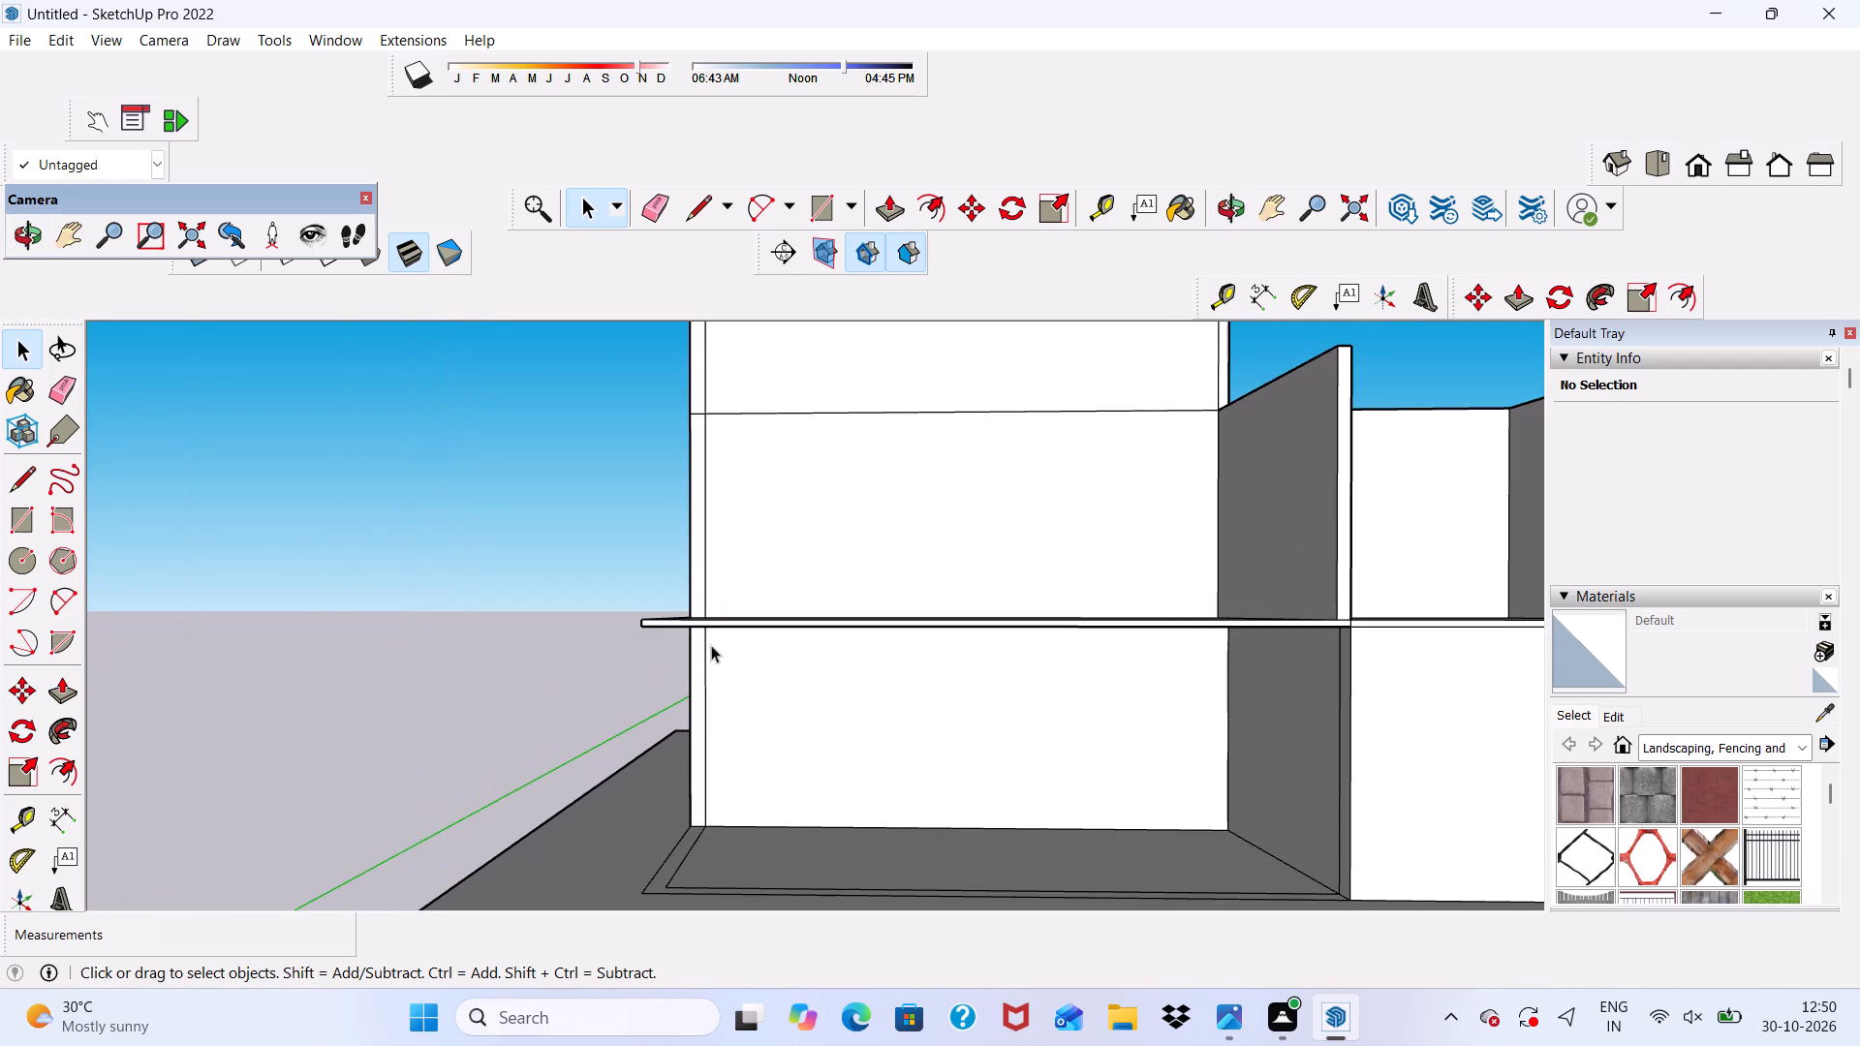
click(812, 218)
scroll(774, 917, up, 8)
click(713, 838)
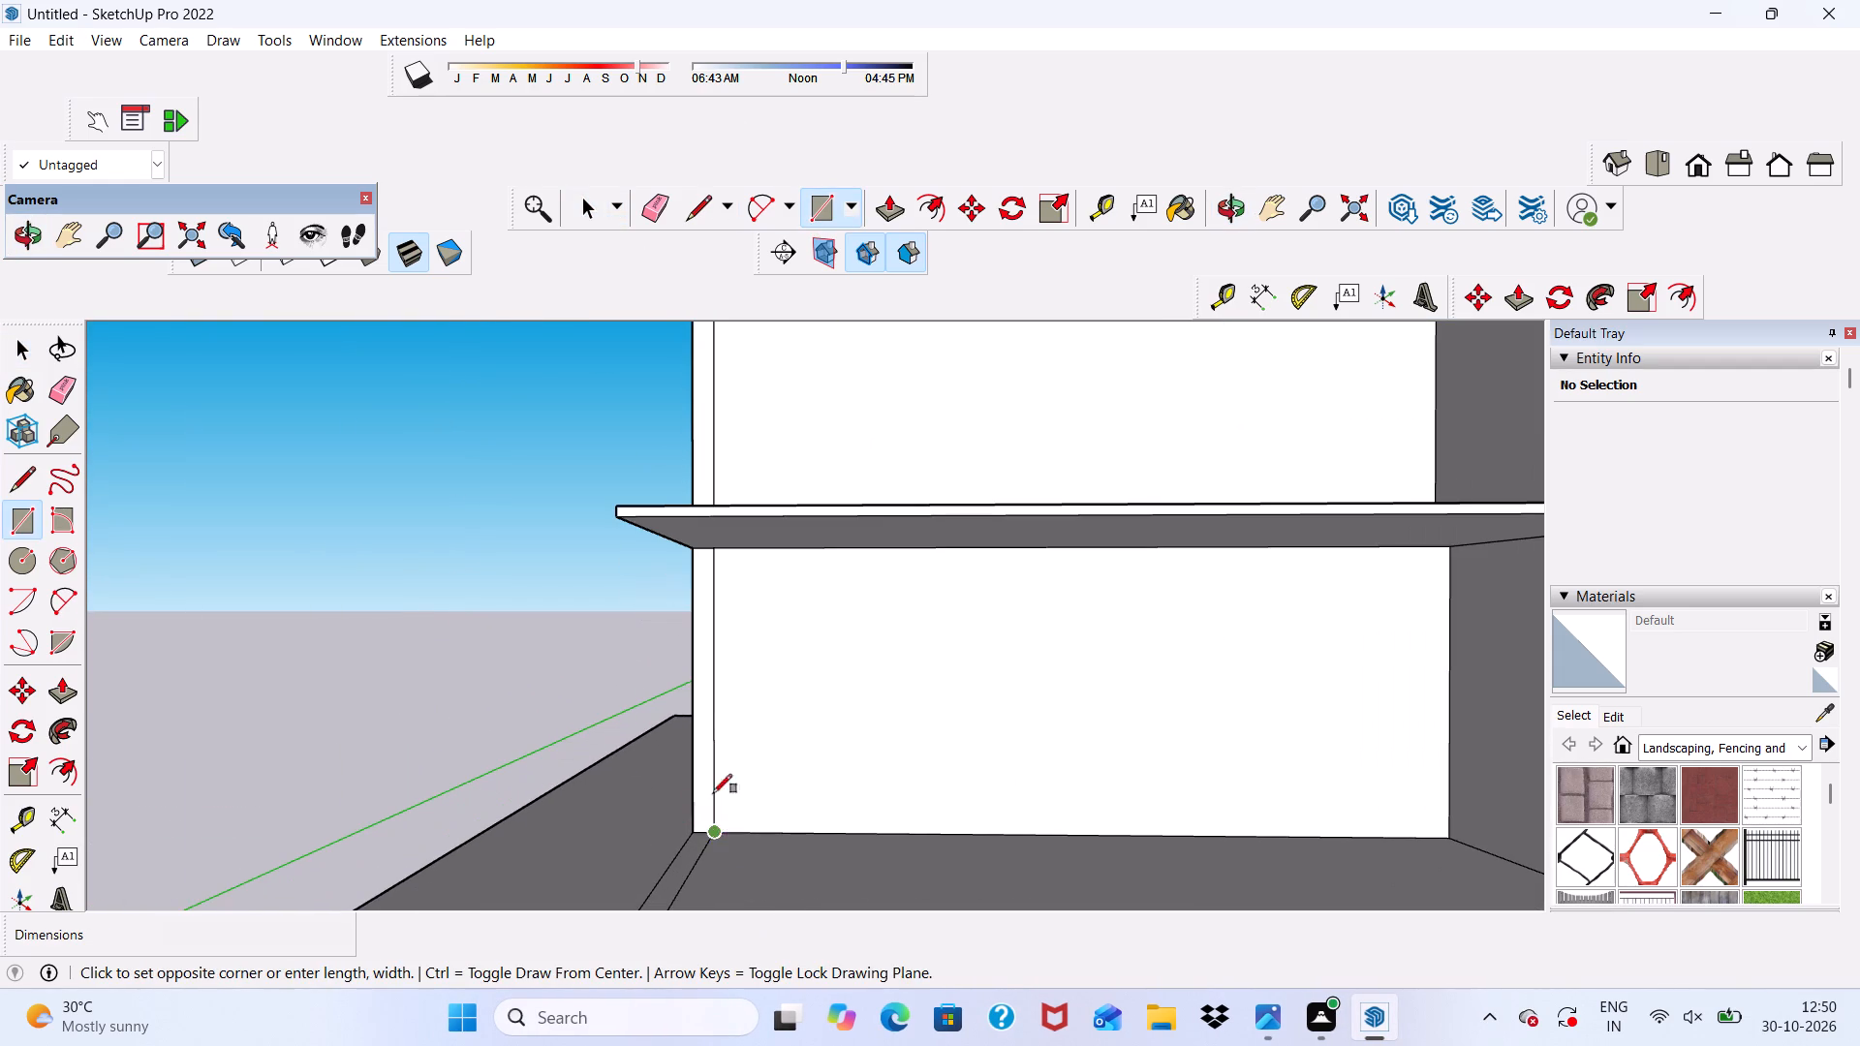
scroll(713, 721, down, 5)
scroll(881, 620, up, 5)
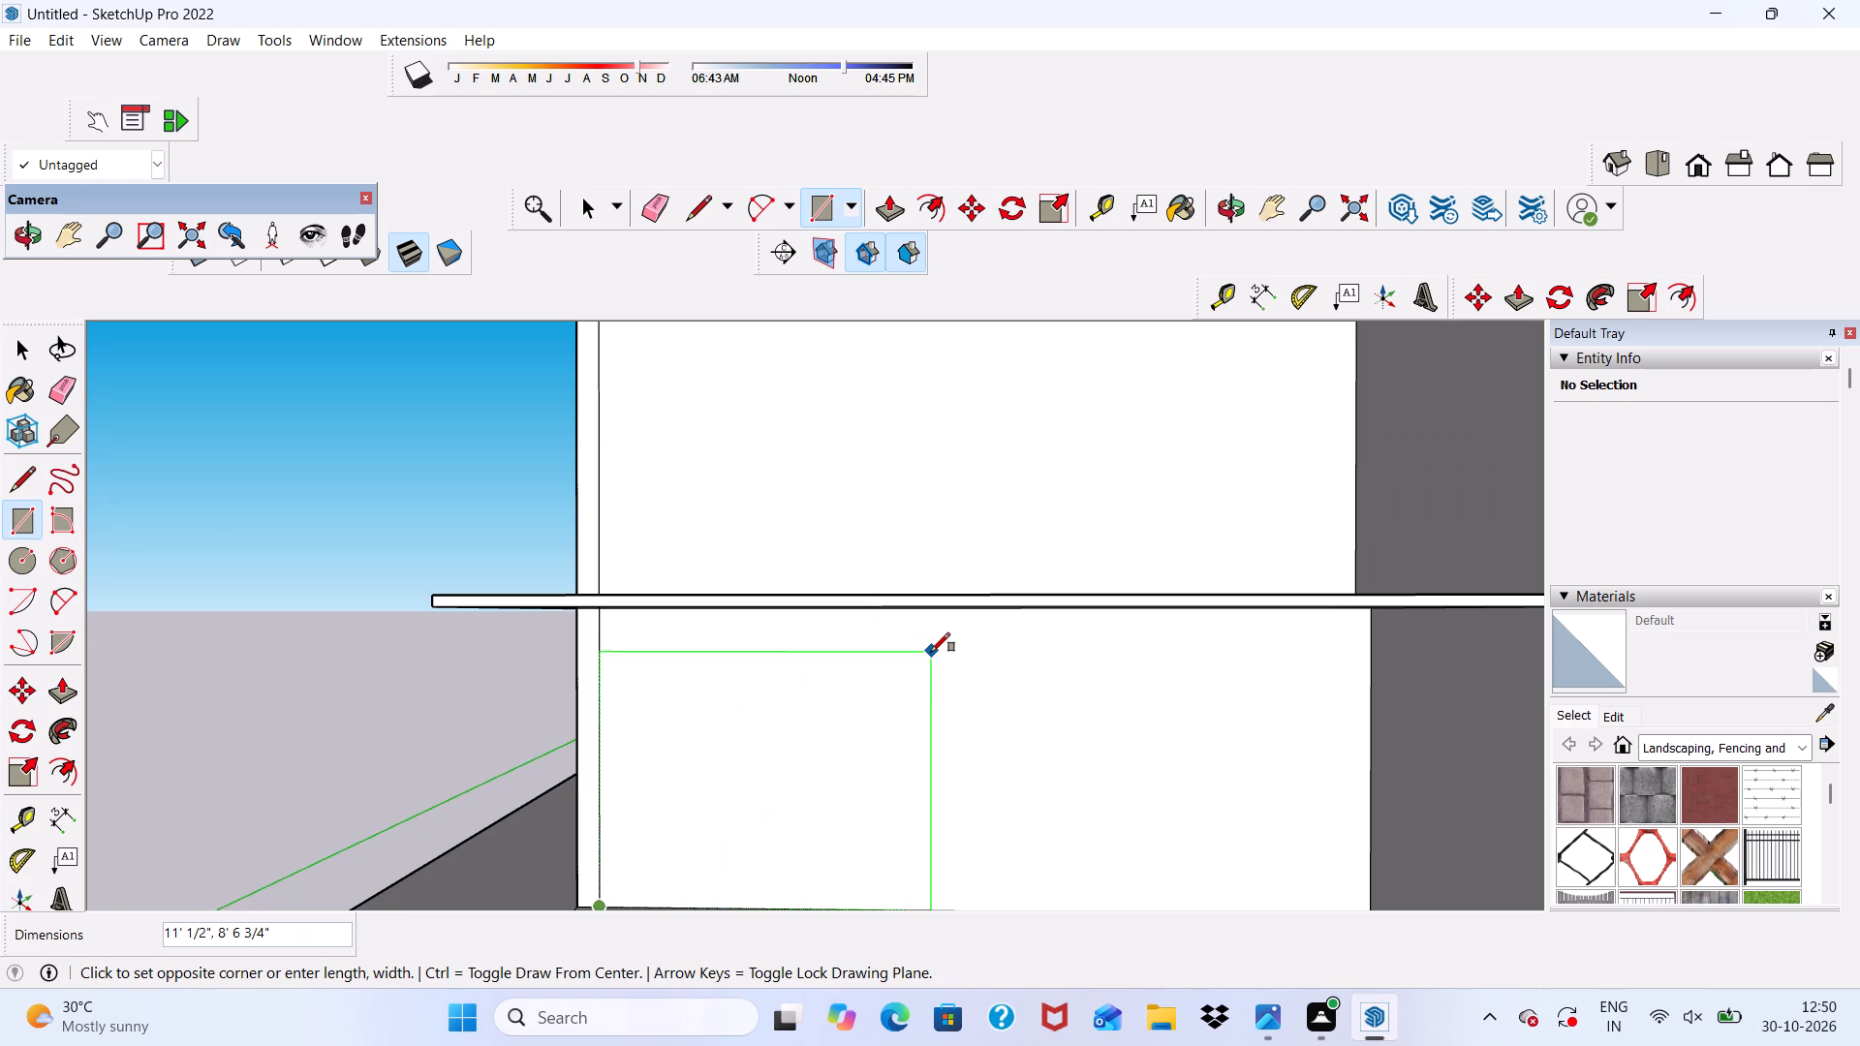
middle_drag(931, 652, 924, 613)
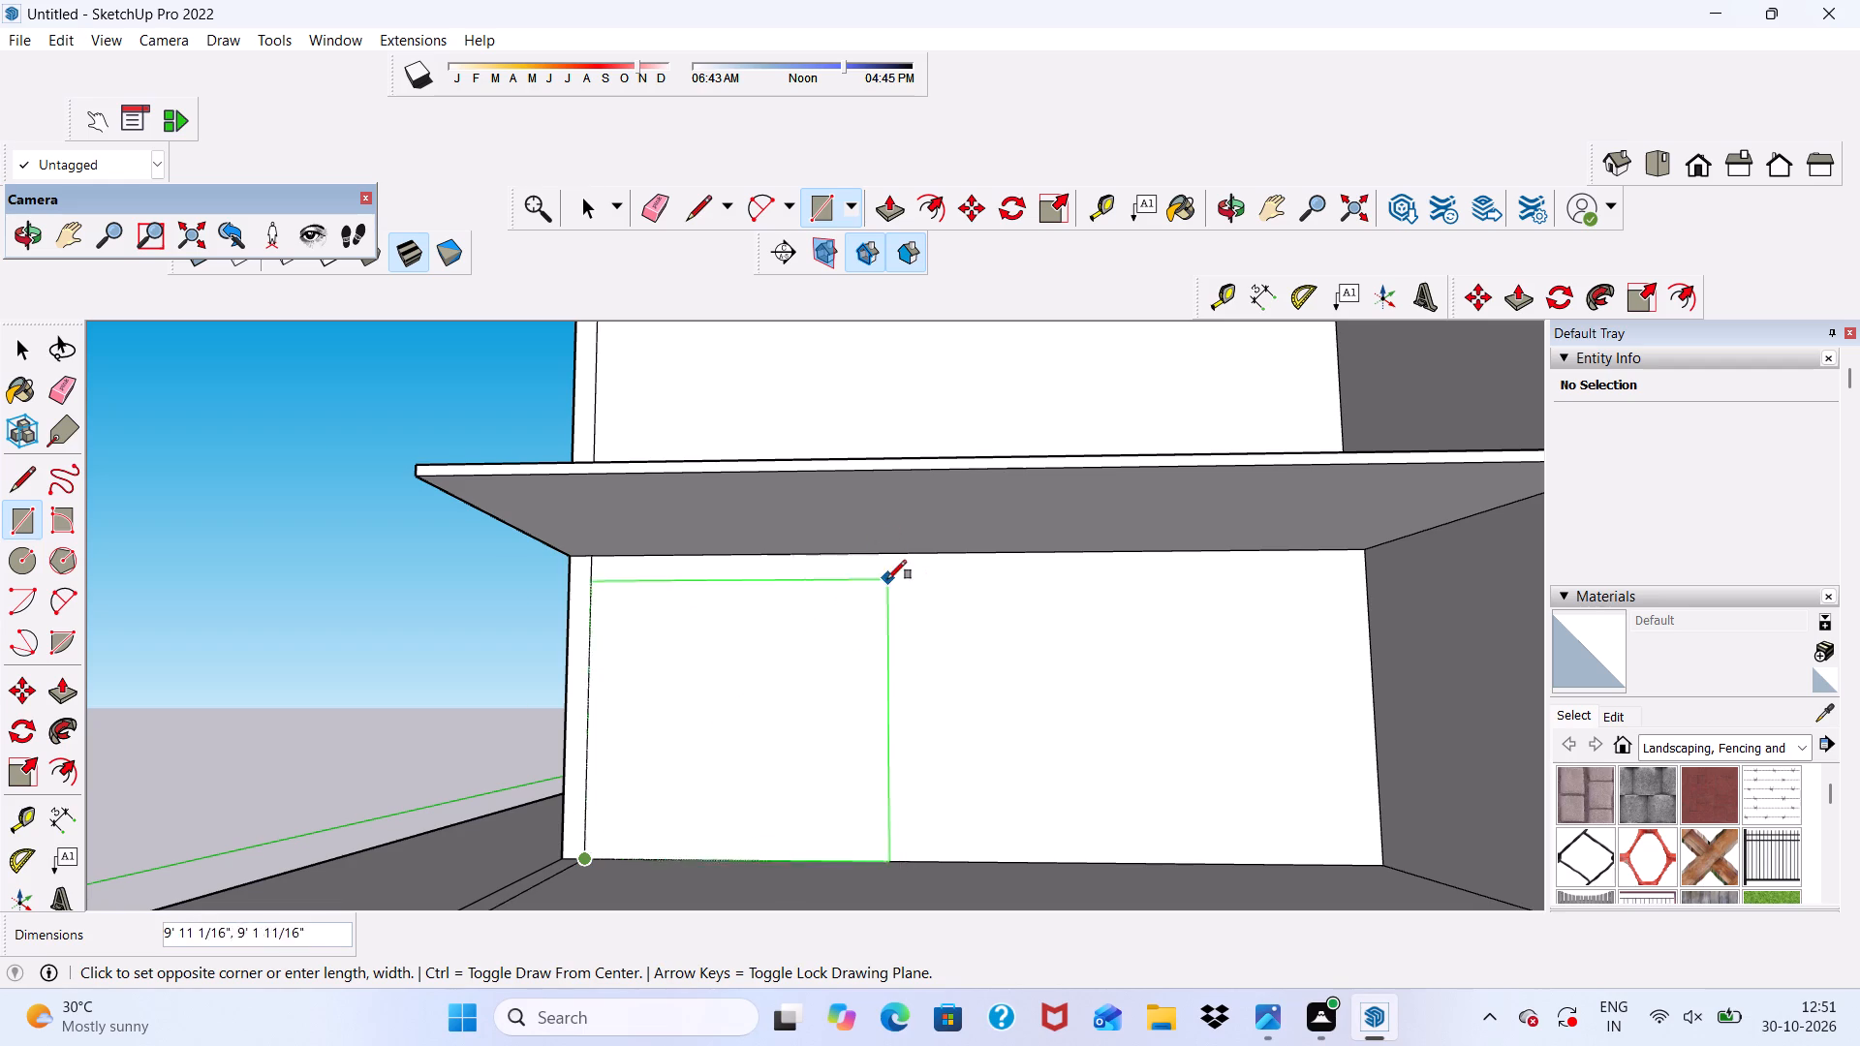
scroll(887, 579, up, 3)
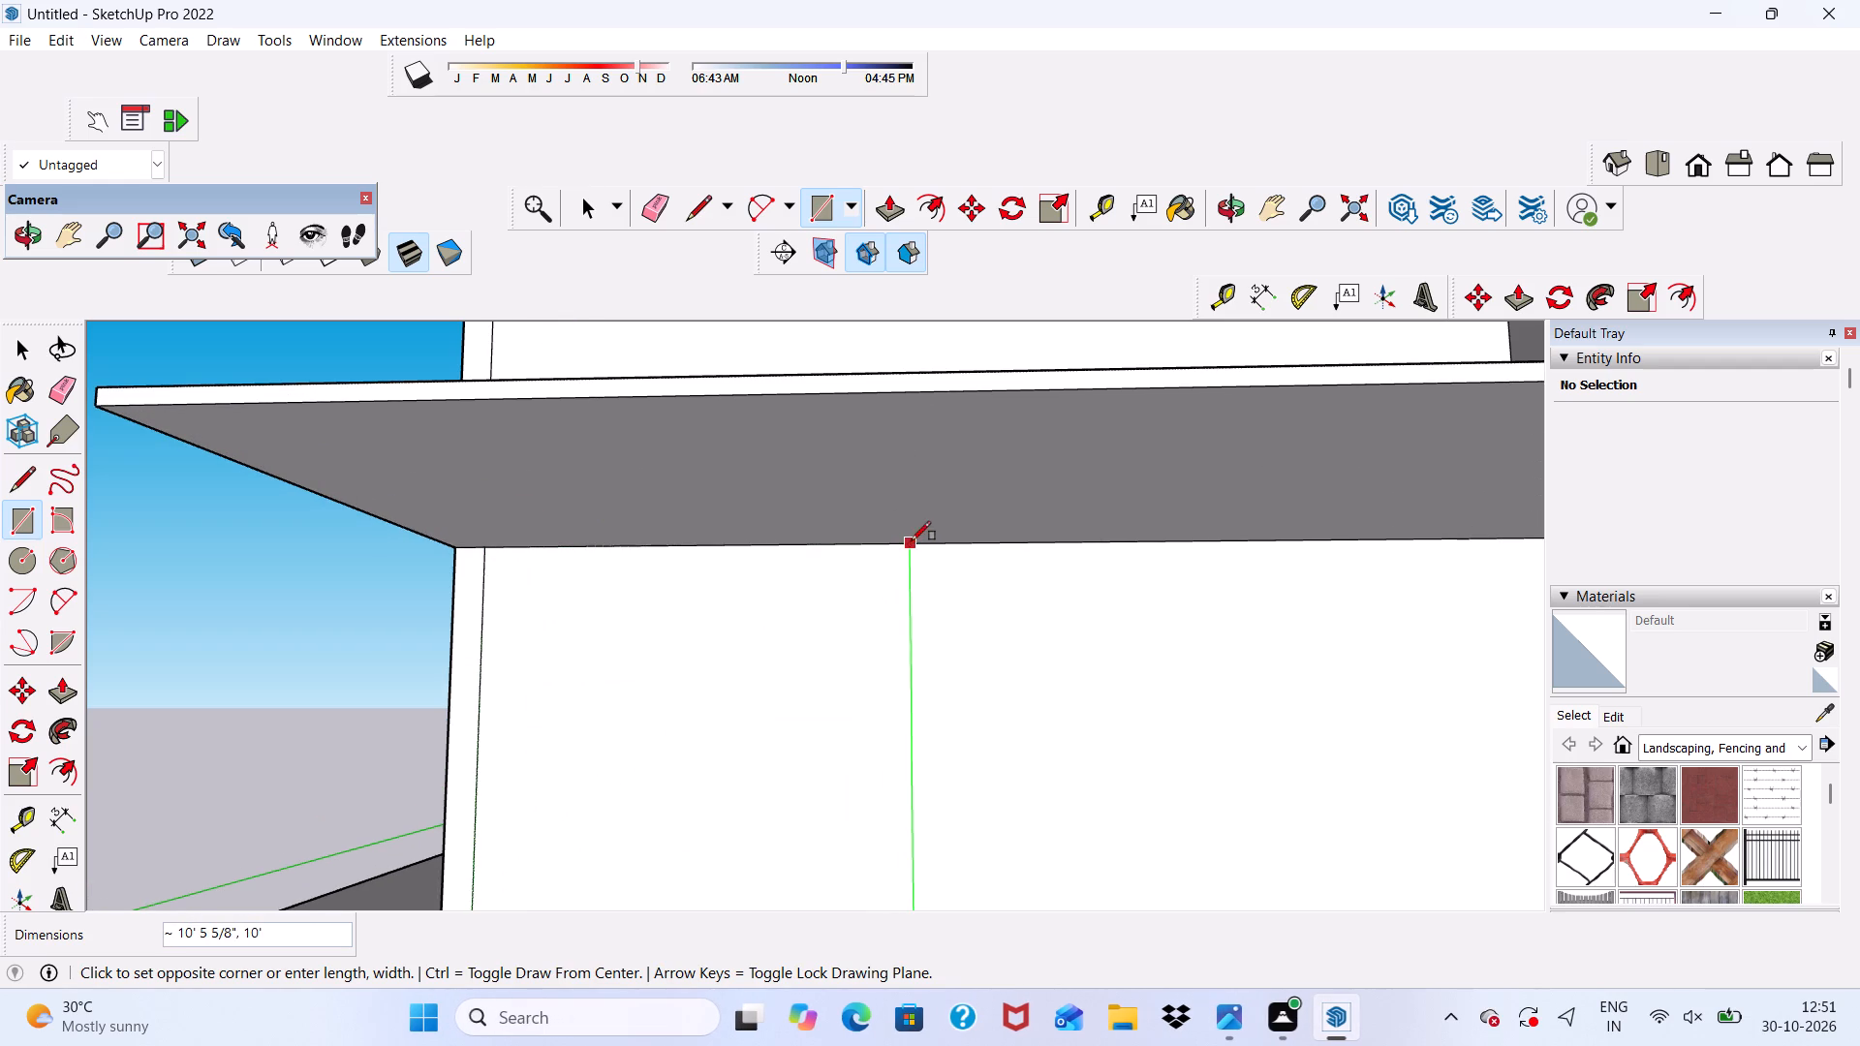
click(942, 542)
scroll(732, 525, down, 2)
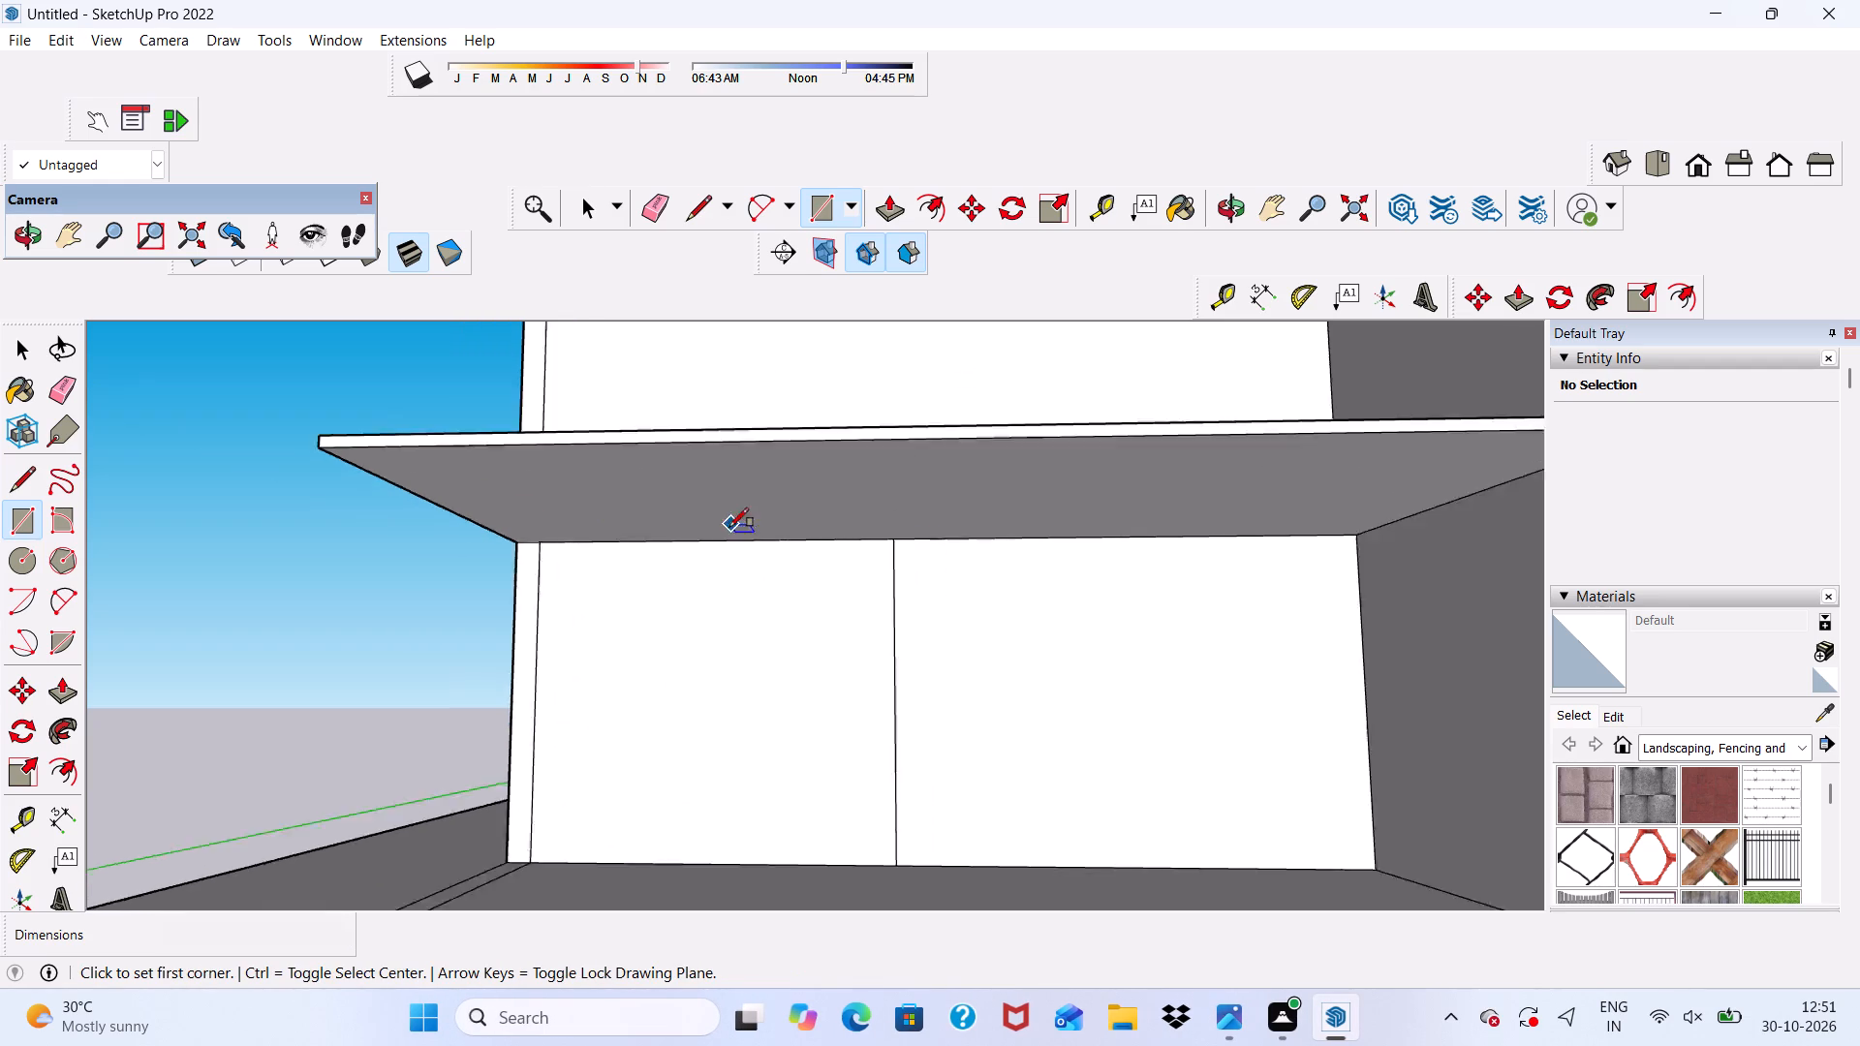
scroll(729, 527, down, 7)
middle_drag(835, 627, 796, 744)
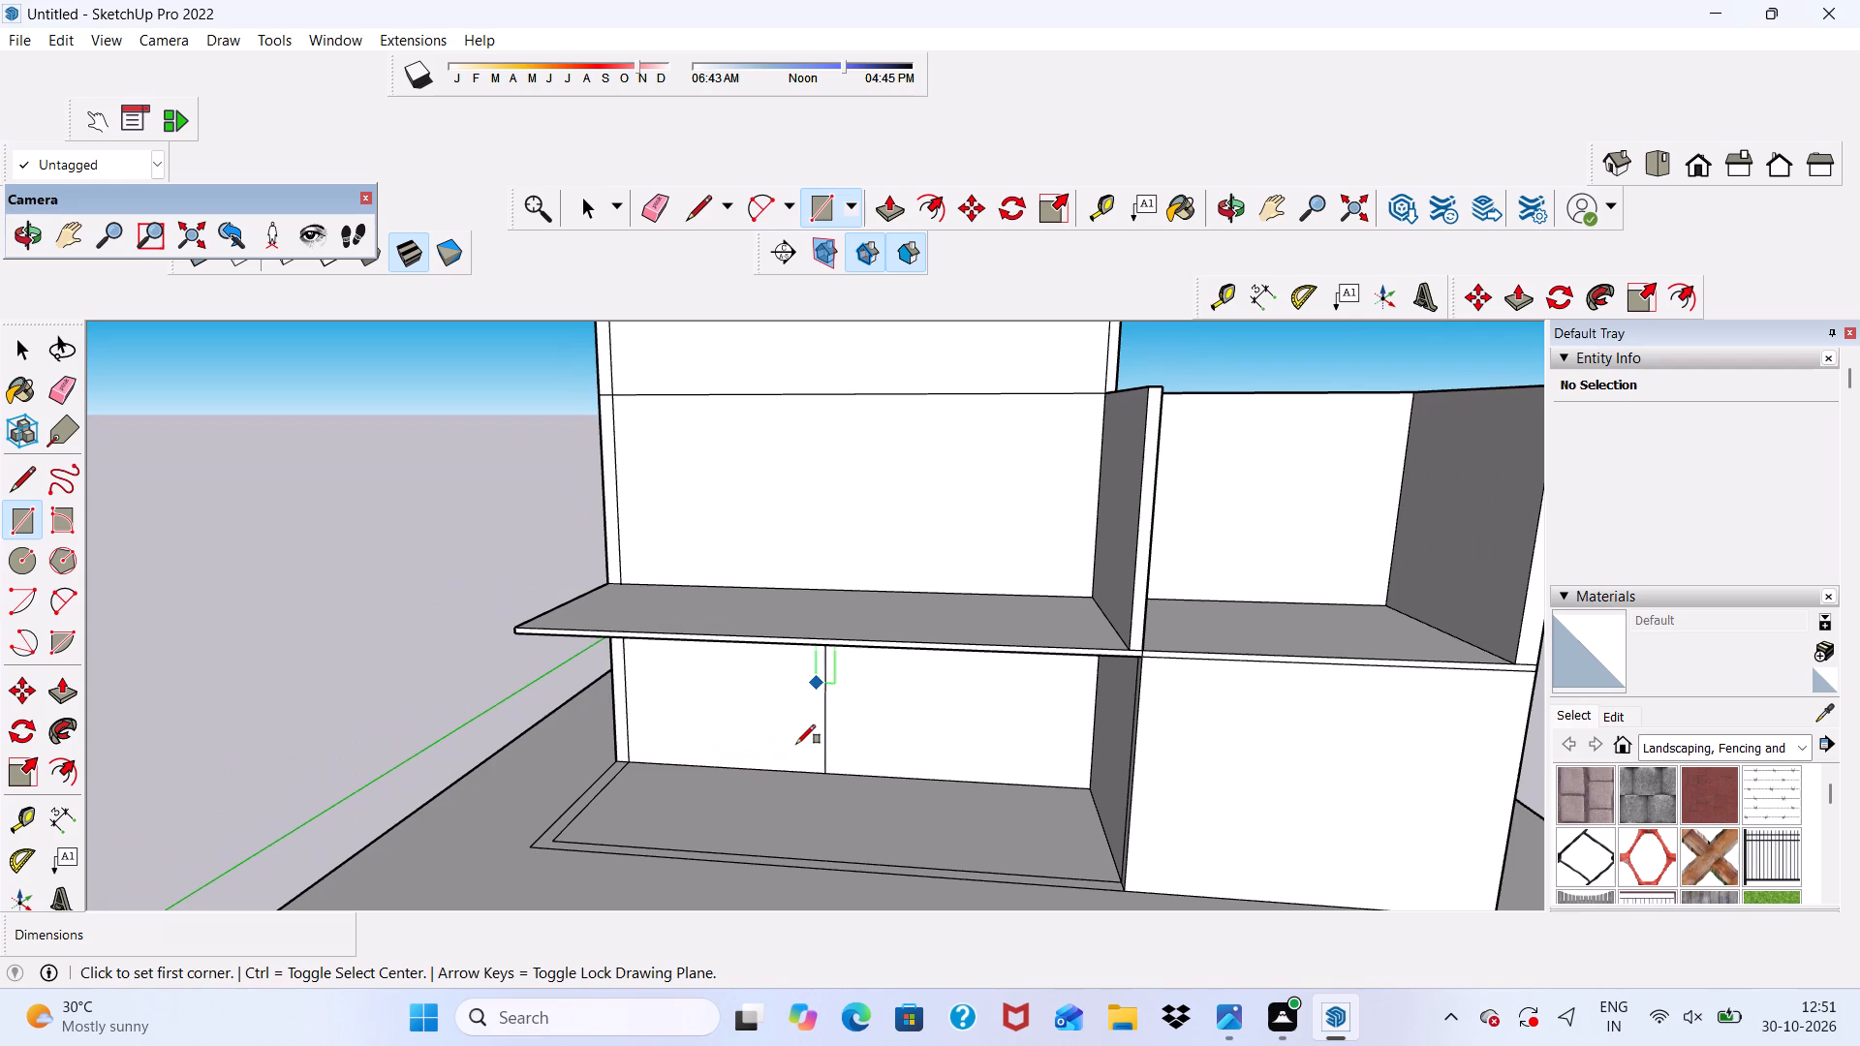
key(space)
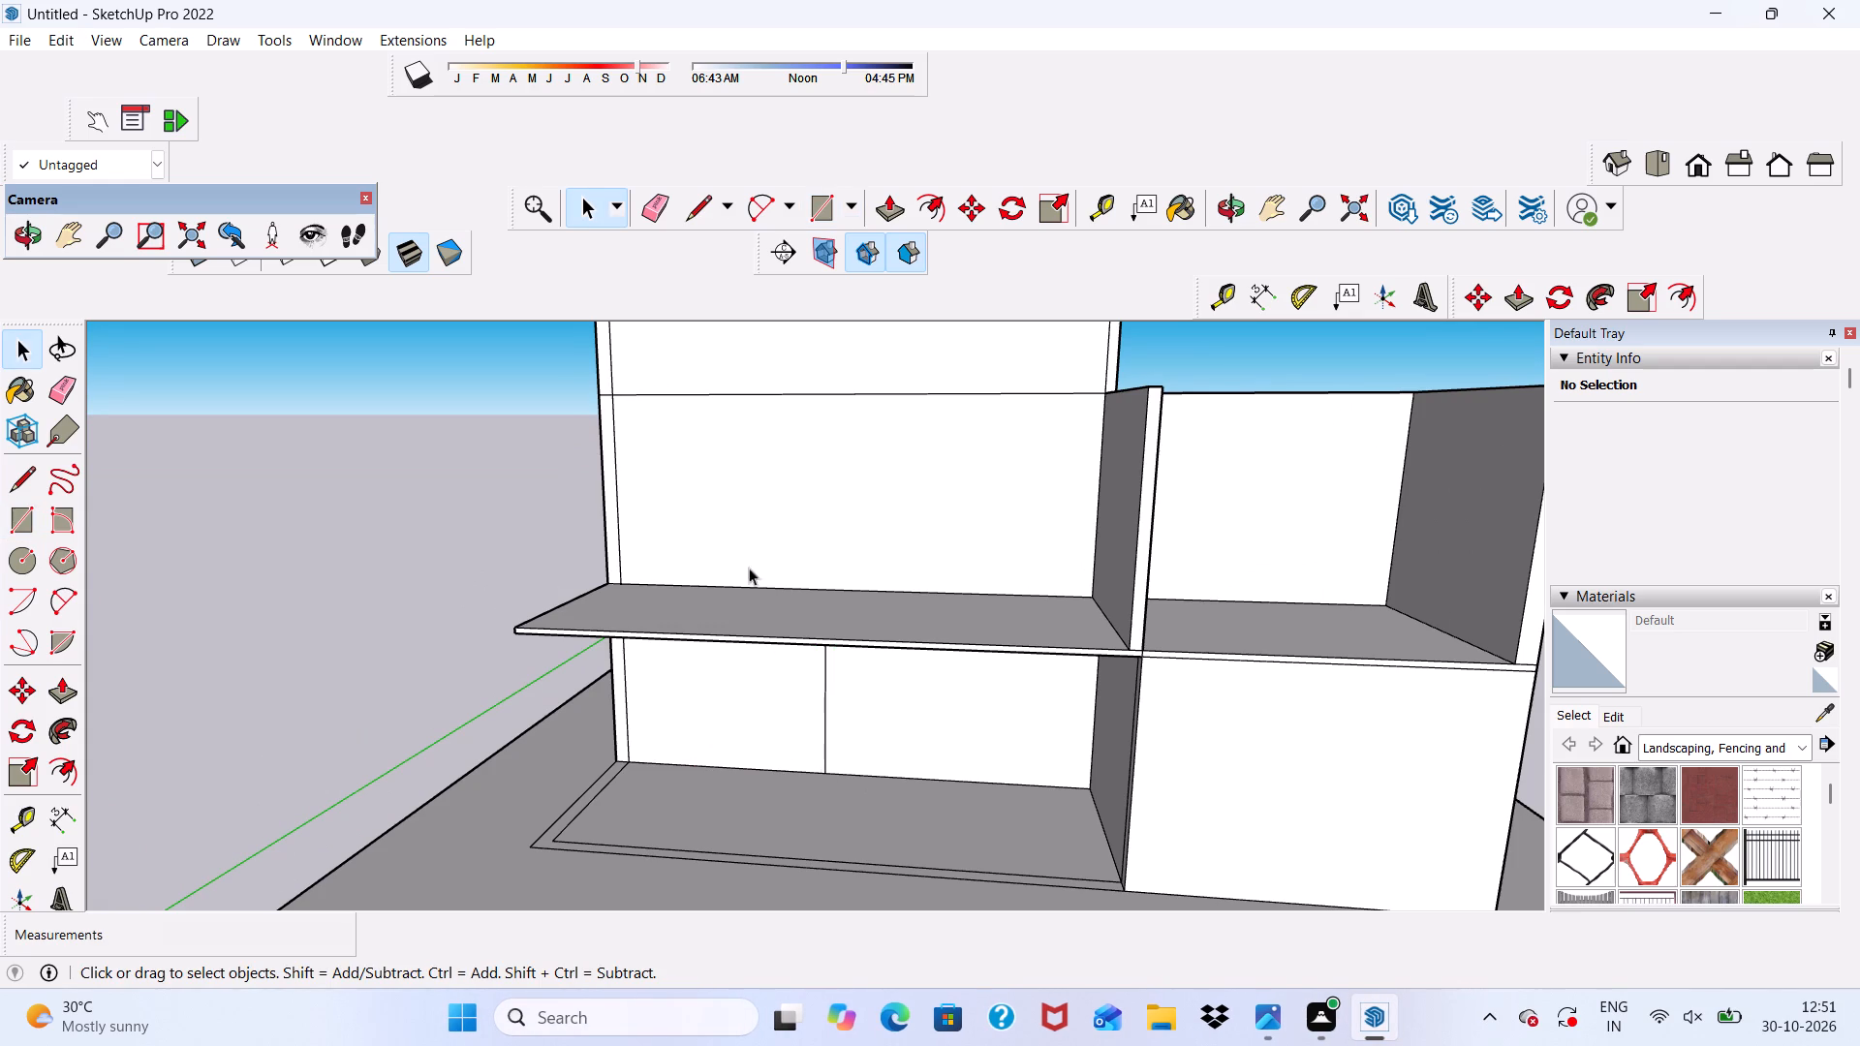
Draw a 4' by 7' door rectangle standing on the floor line of the ground-floor wall, beyond the vertical dividing line.
click(825, 219)
scroll(974, 916, up, 10)
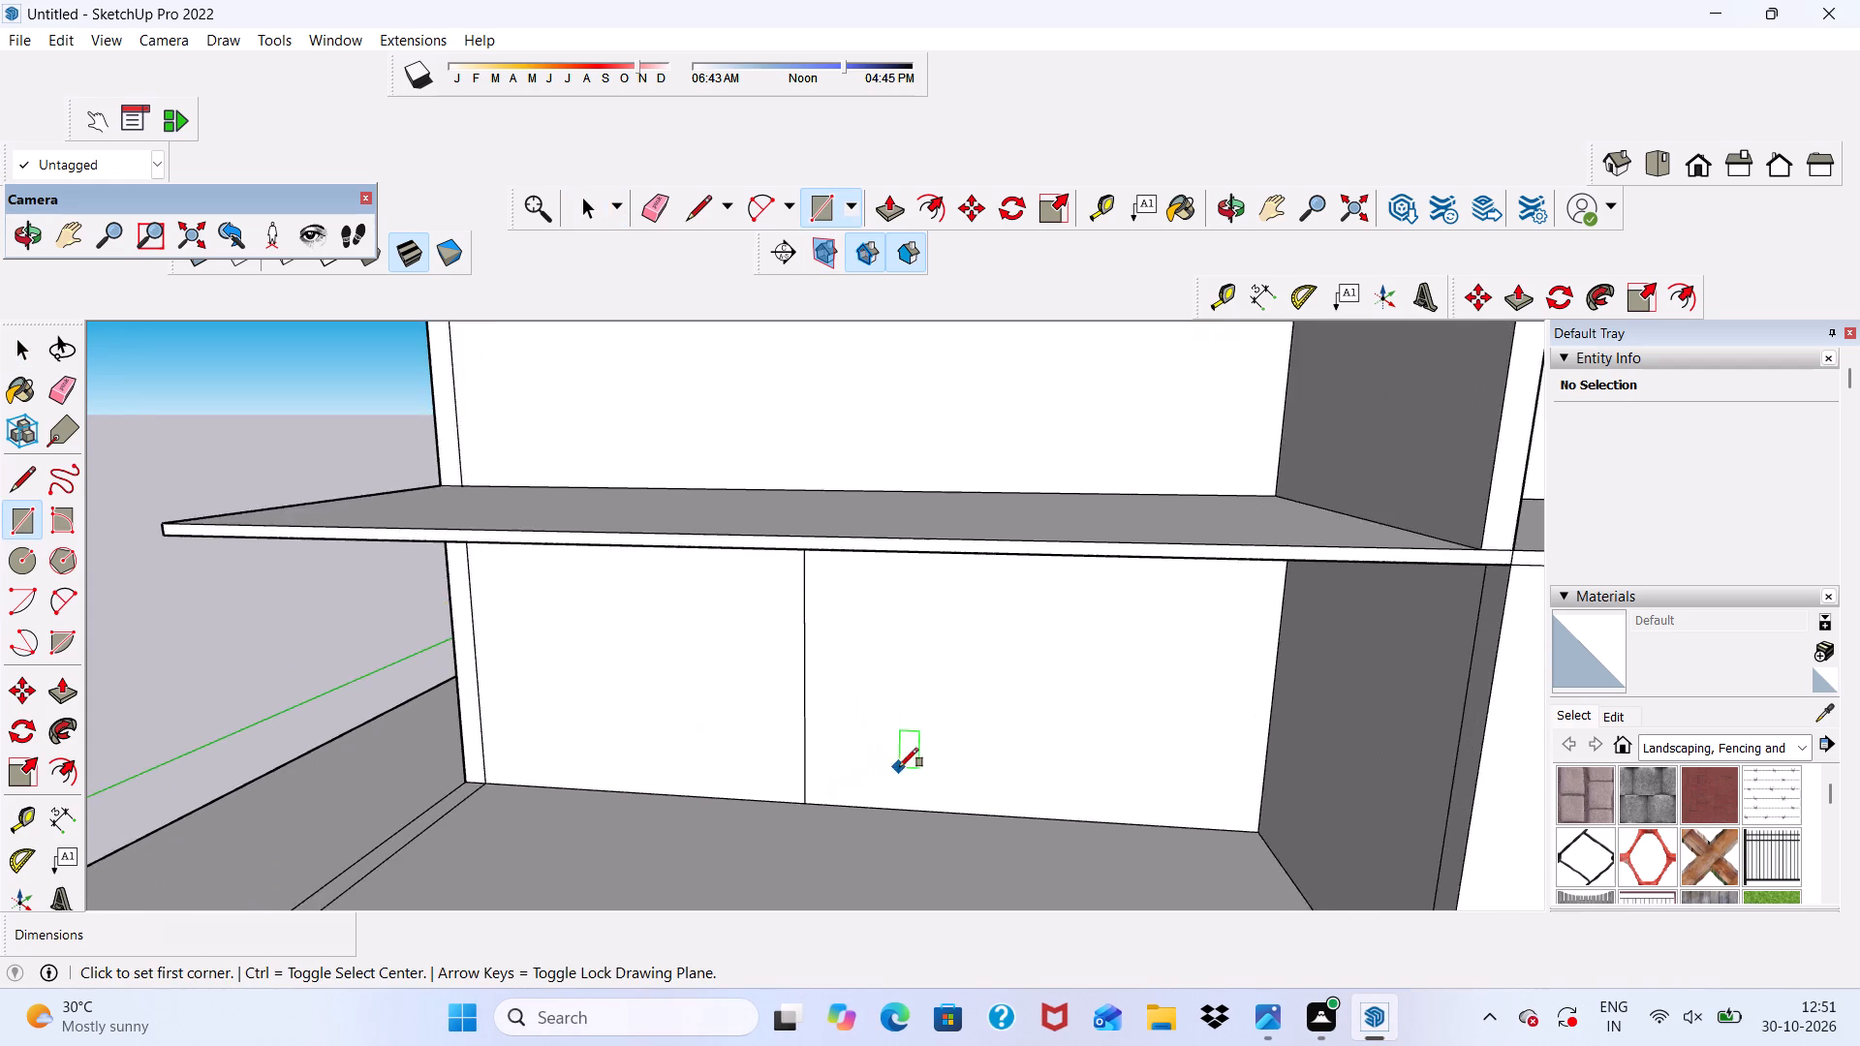
click(928, 815)
scroll(919, 631, down, 4)
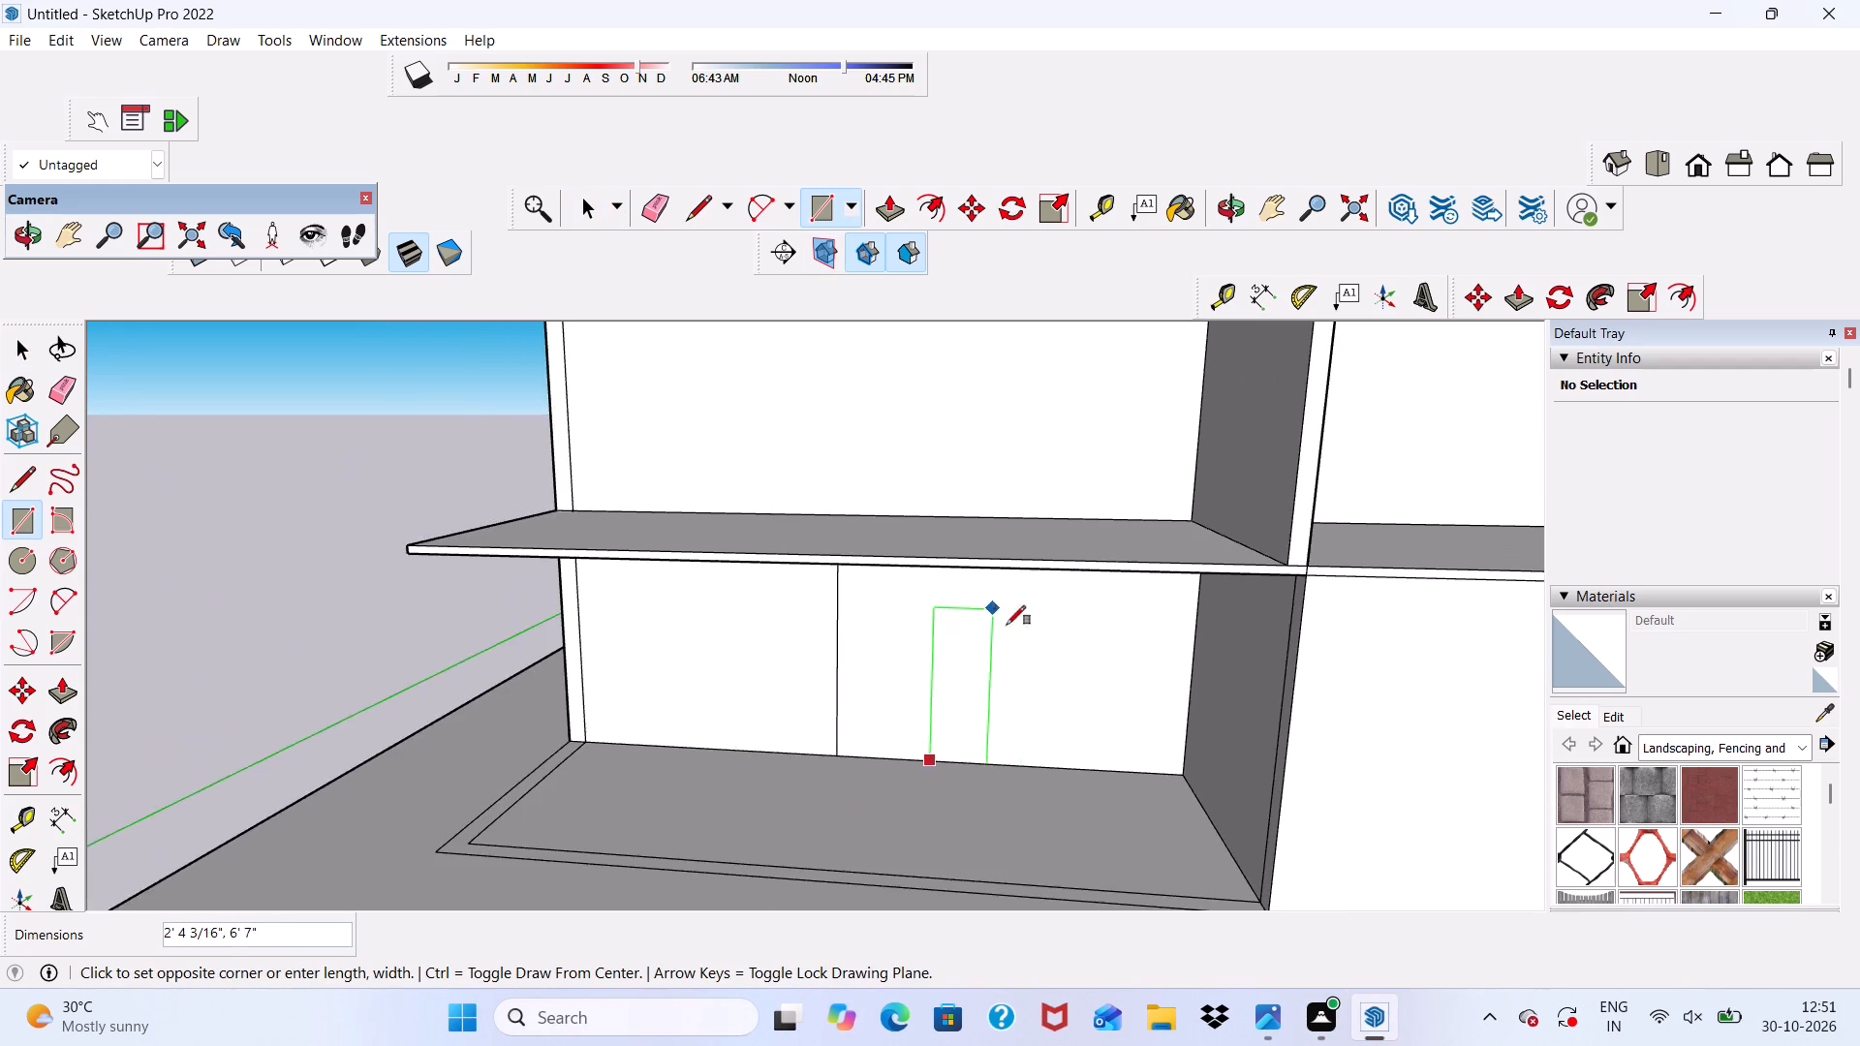
scroll(1027, 663, up, 5)
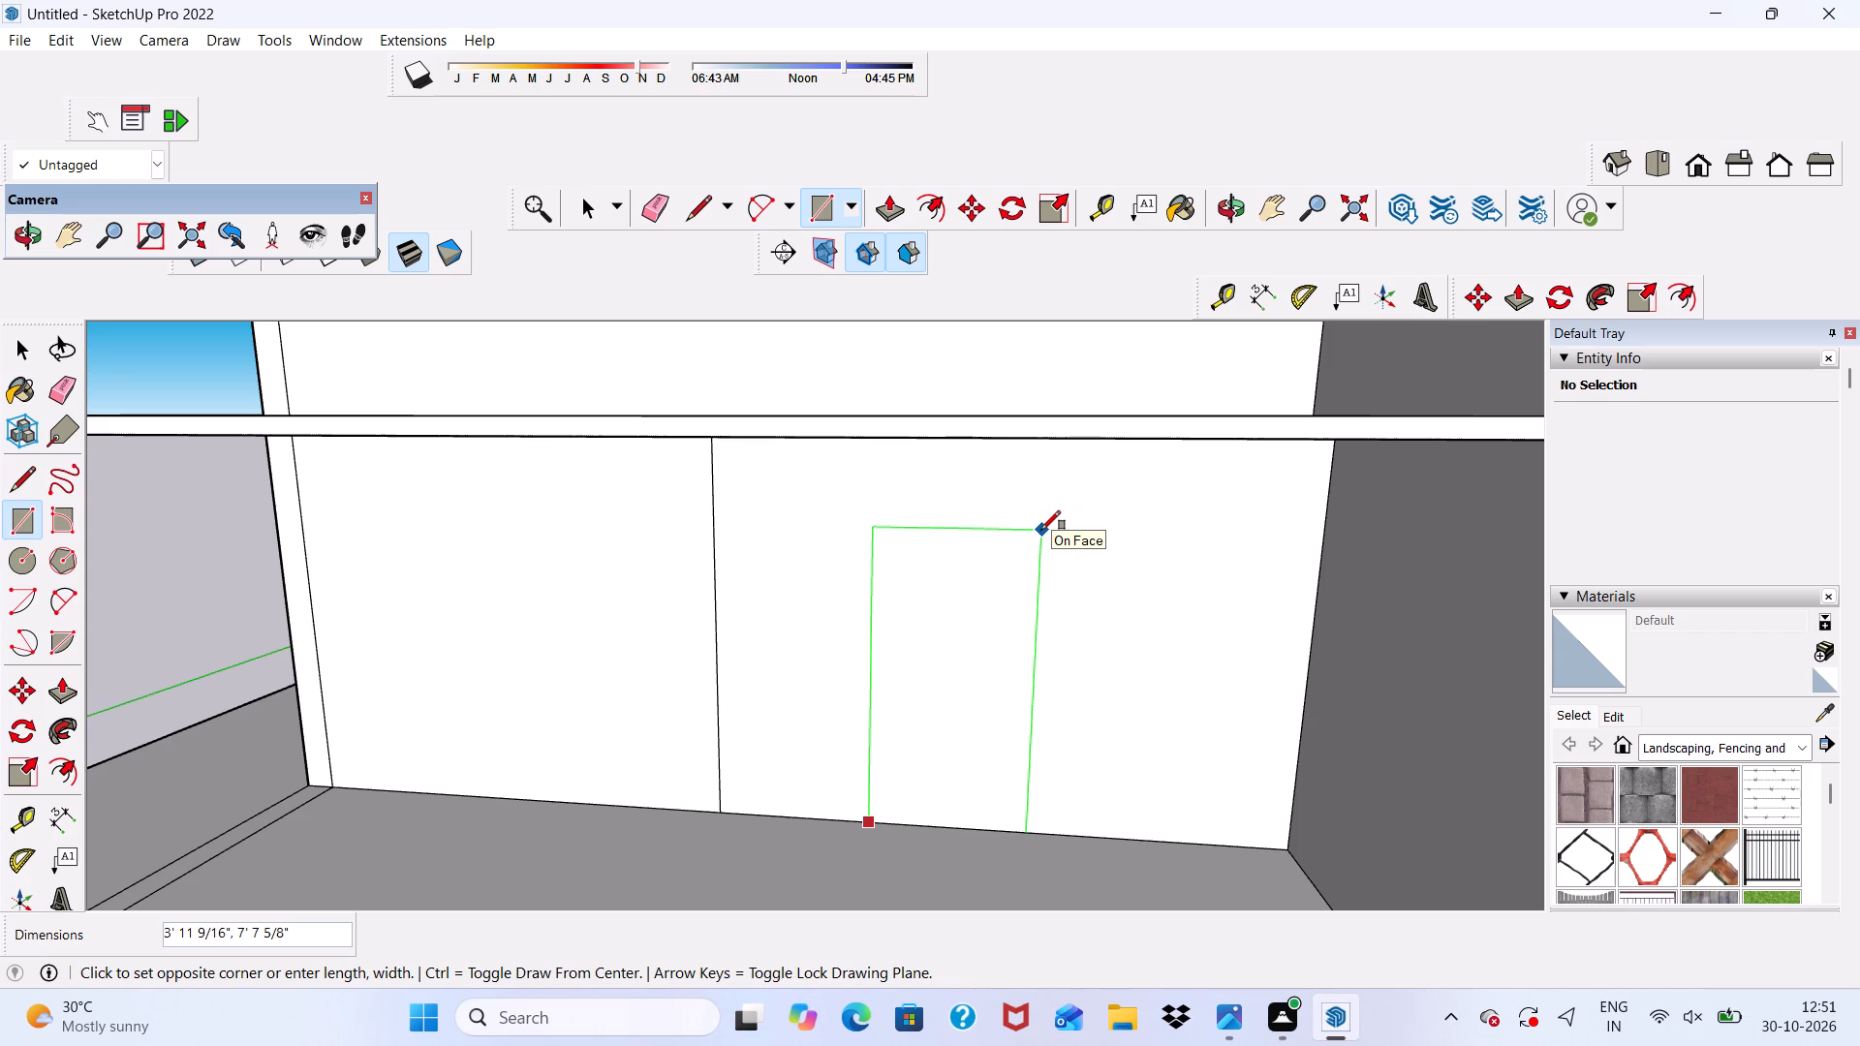
text(4',7')
key(Return)
key(space)
Offset the outline of the ground-floor door rectangle outward by 6" to form a frame around it.
scroll(998, 646, down, 1)
middle_drag(985, 704, 1009, 523)
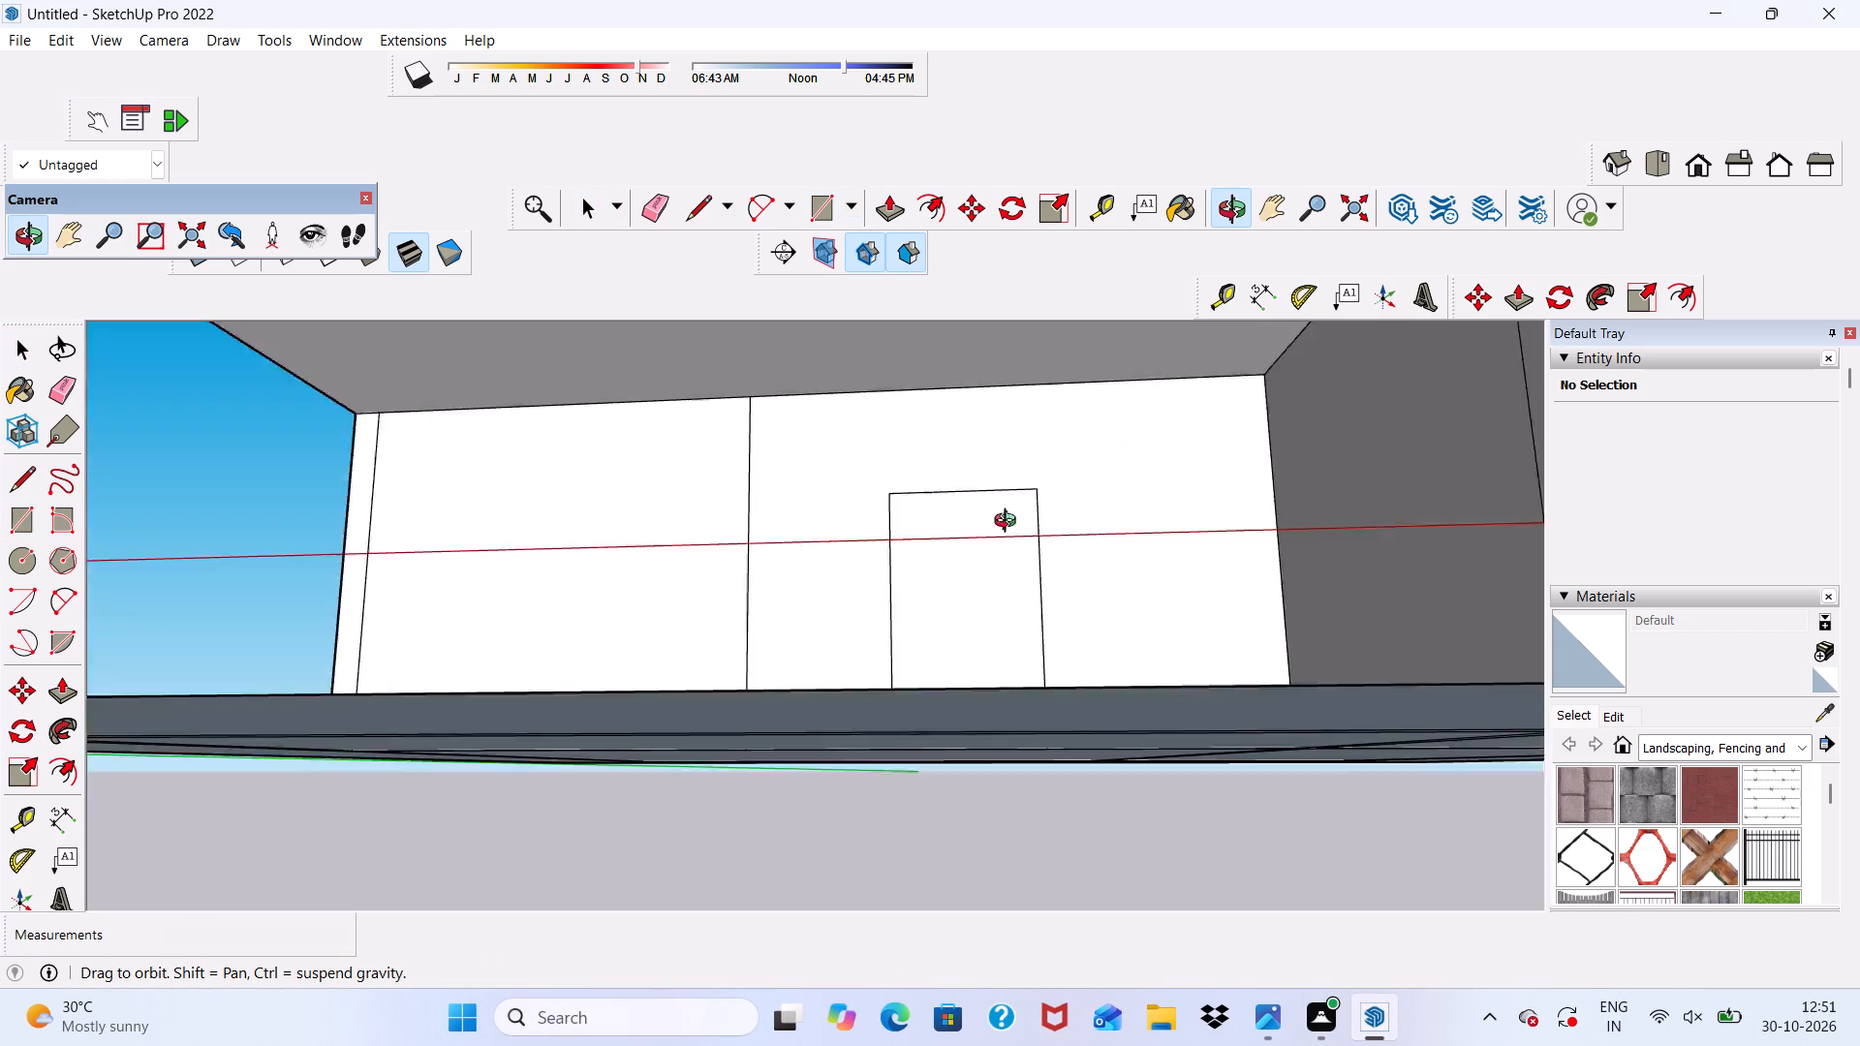
middle_drag(1009, 523, 1081, 614)
scroll(1042, 590, up, 3)
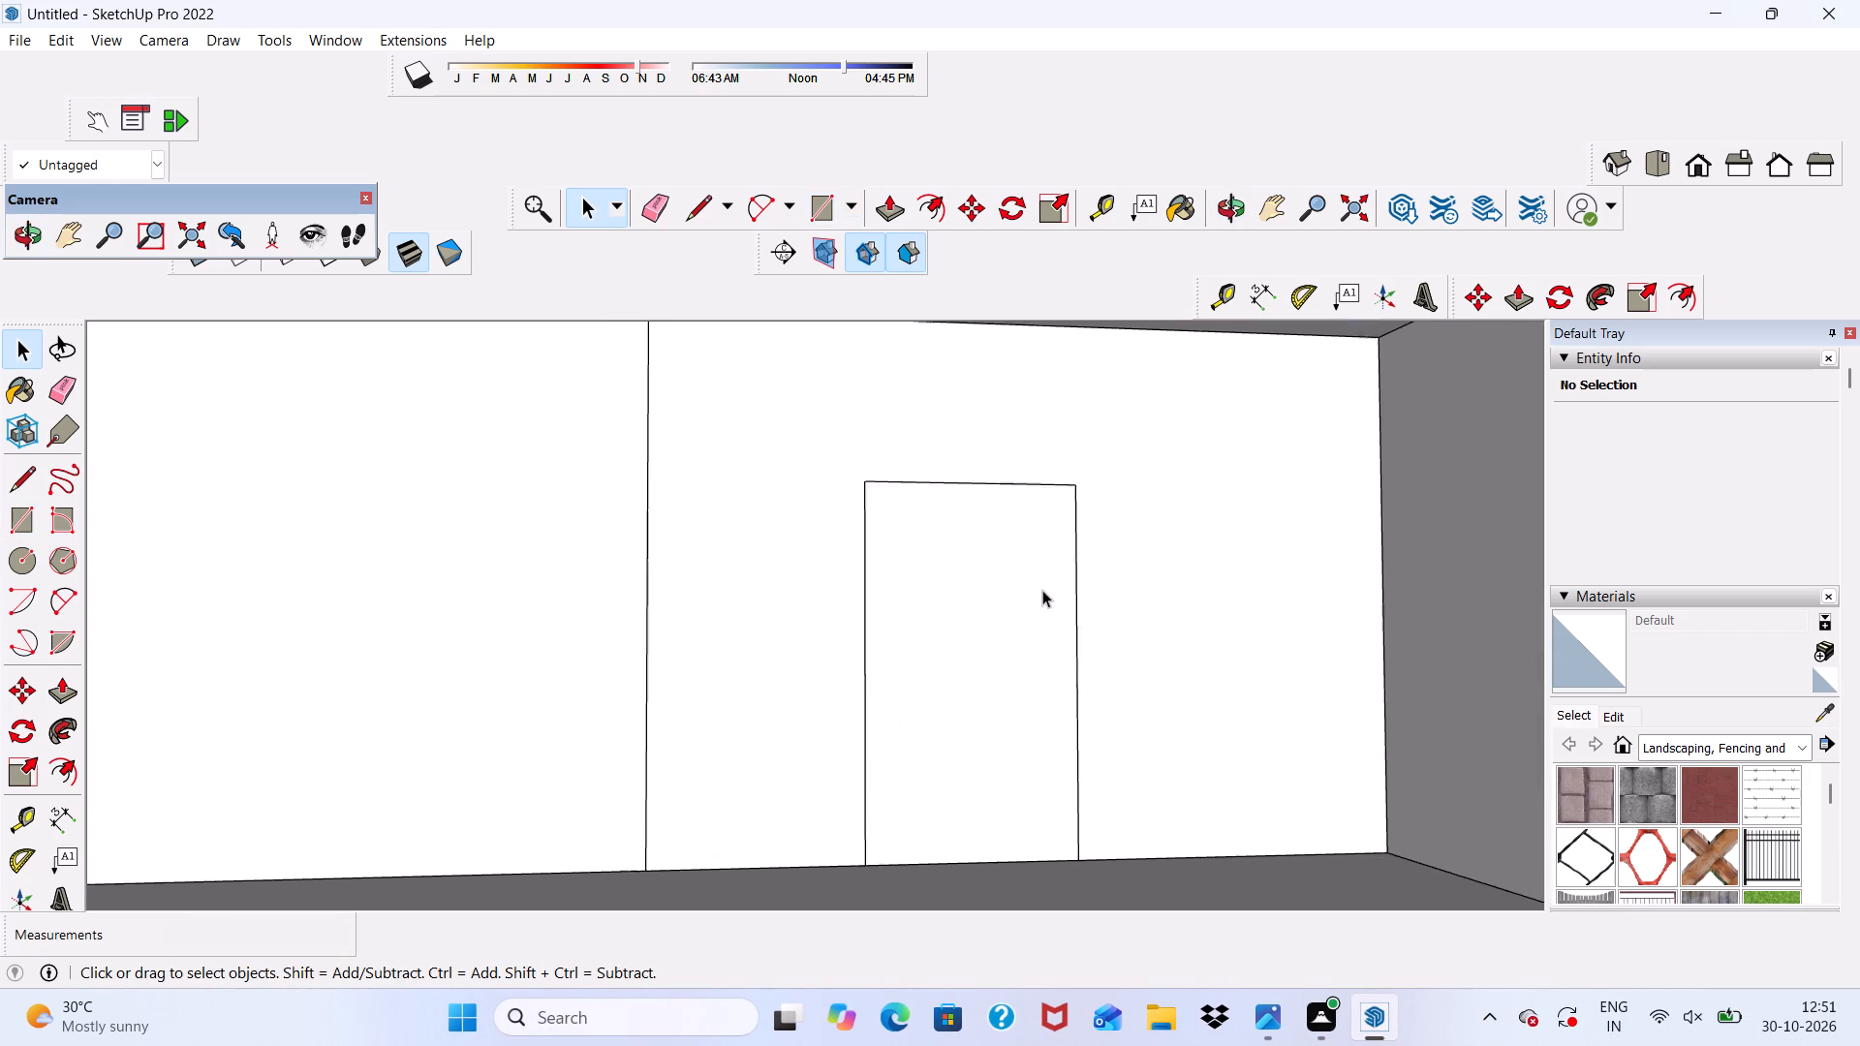
scroll(1042, 590, up, 2)
click(967, 580)
click(927, 199)
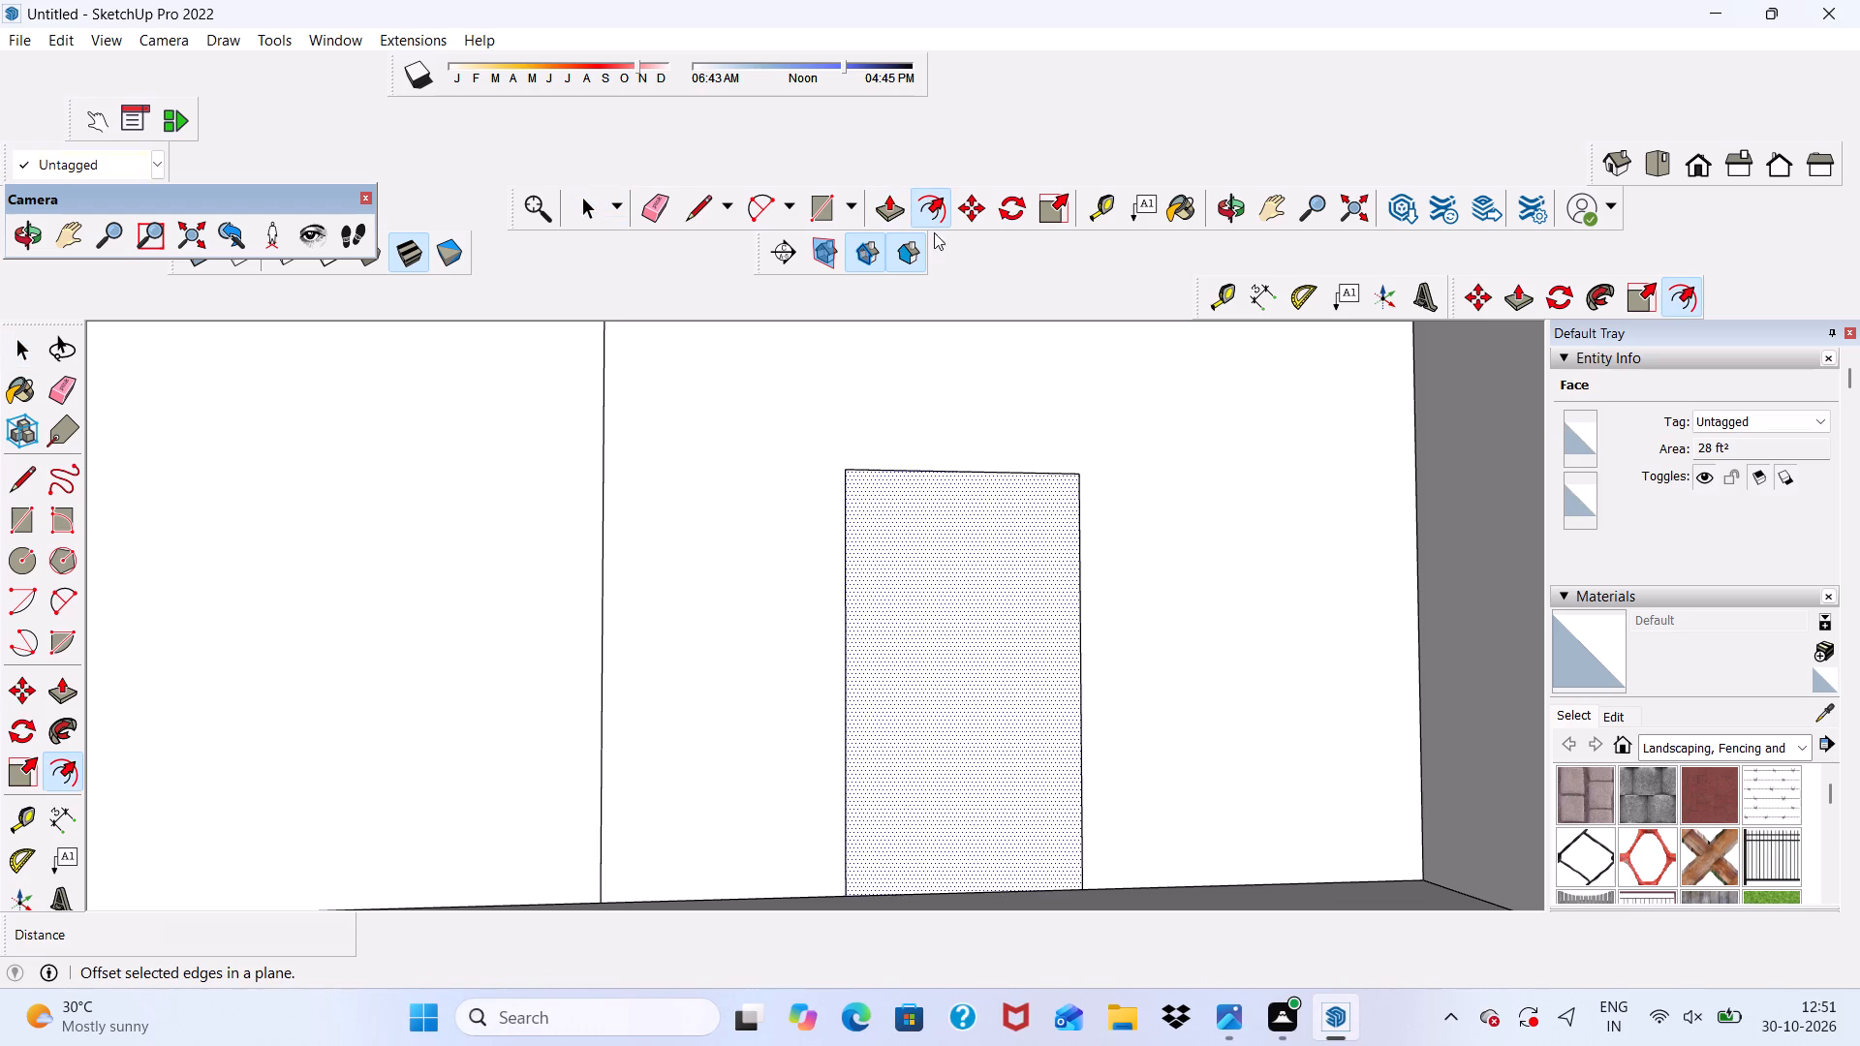
click(840, 651)
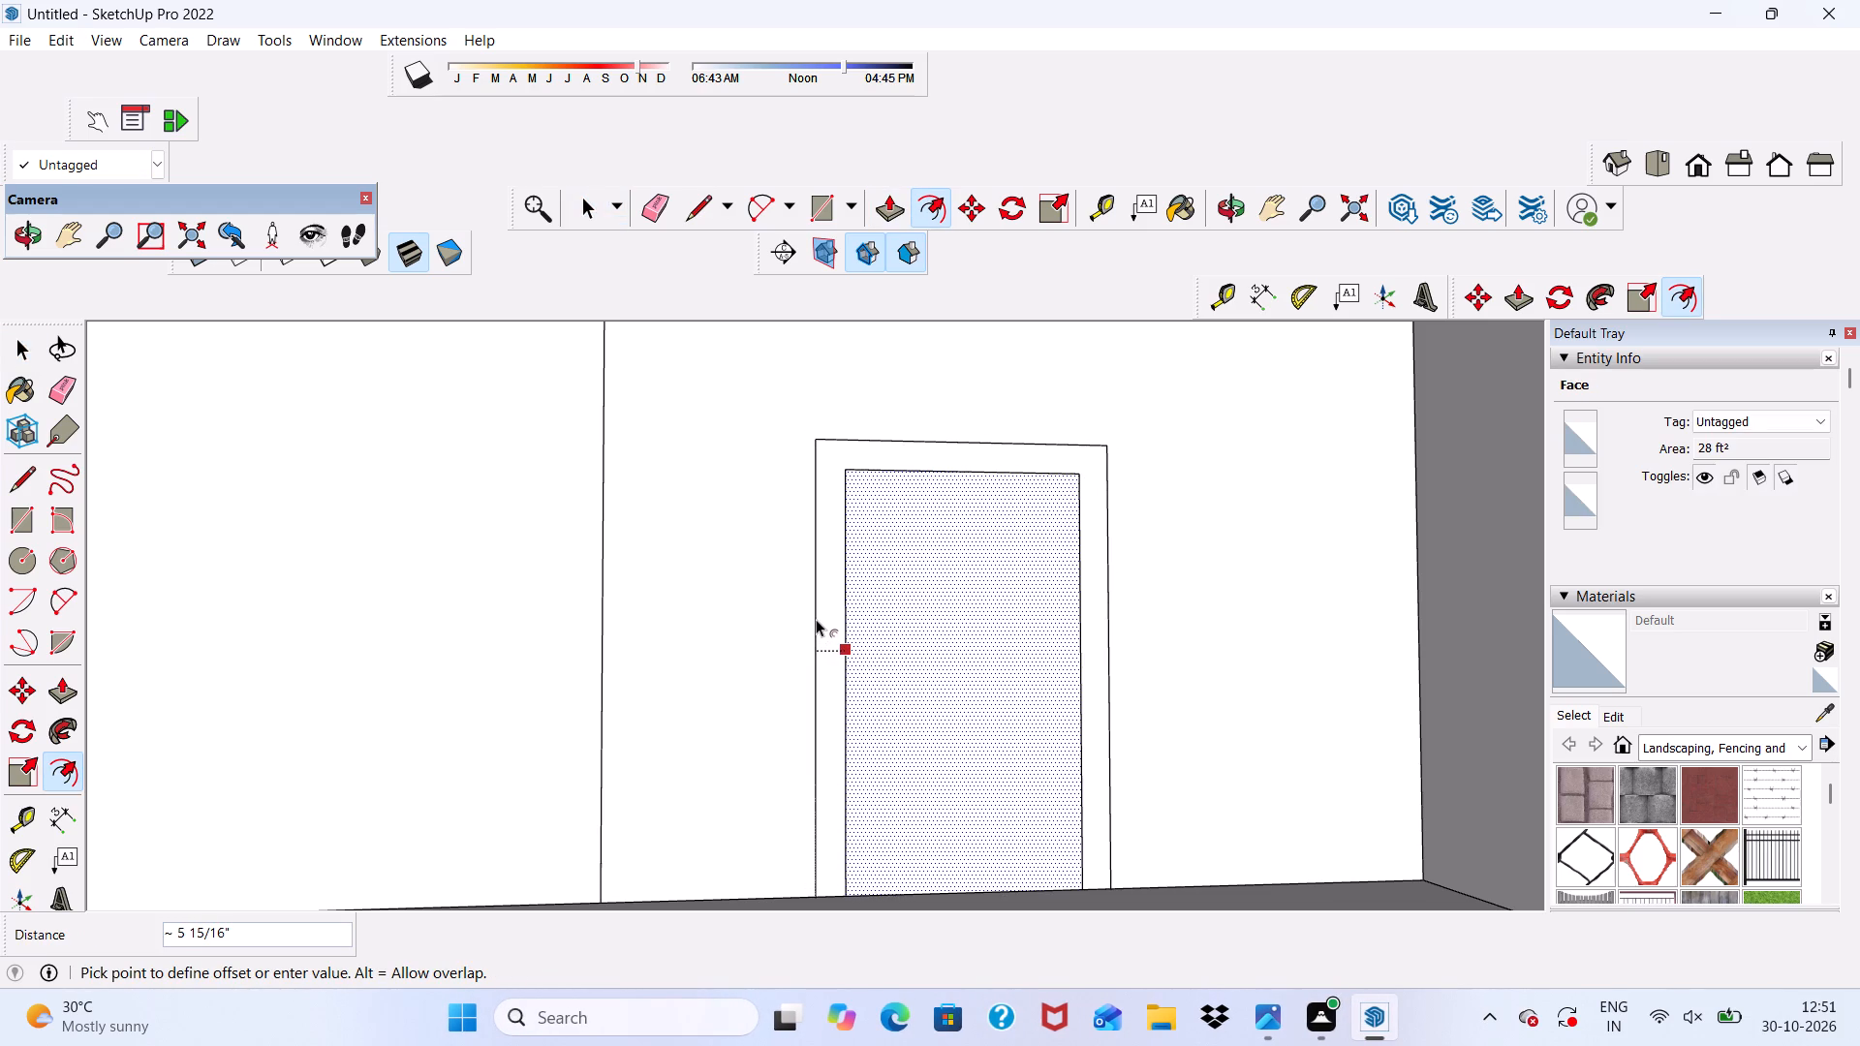
key(6)
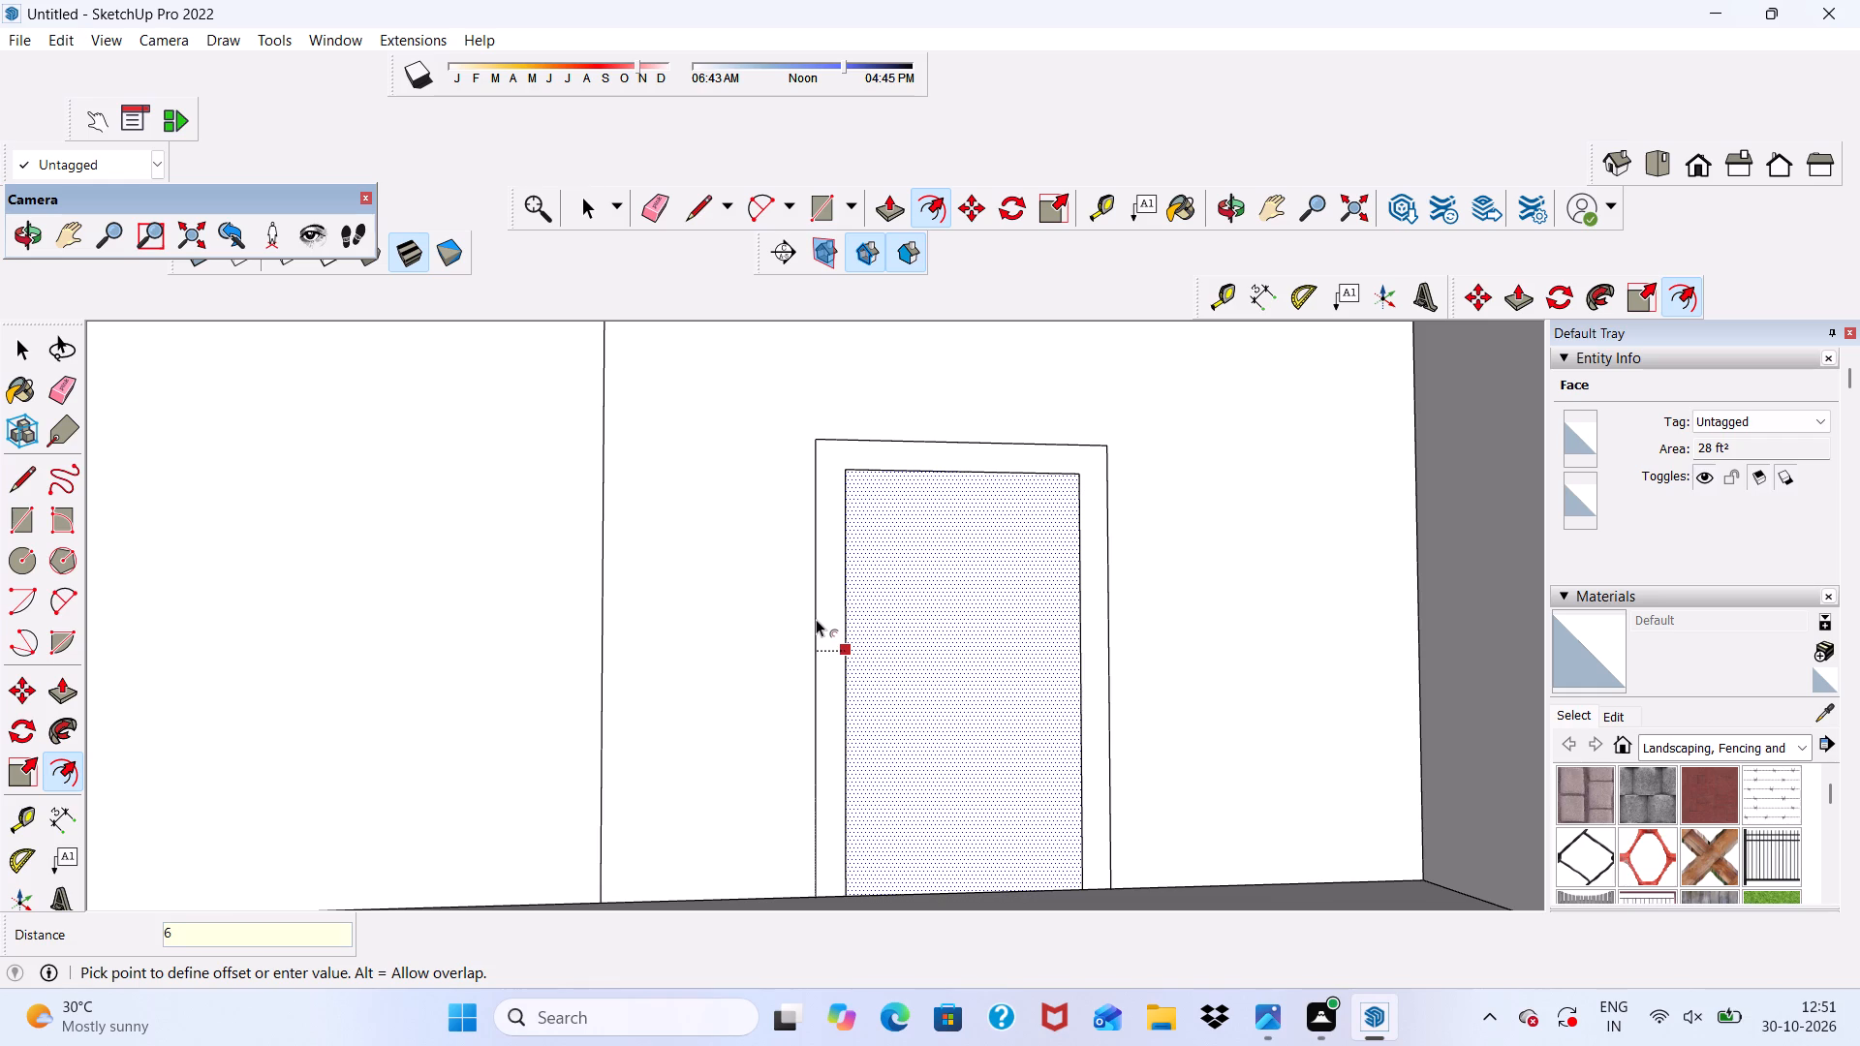
key(shift+quotedbl)
key(Return)
key(space)
Push/Pull the door frame face 6" out from the ground-floor wall.
scroll(817, 617, down, 6)
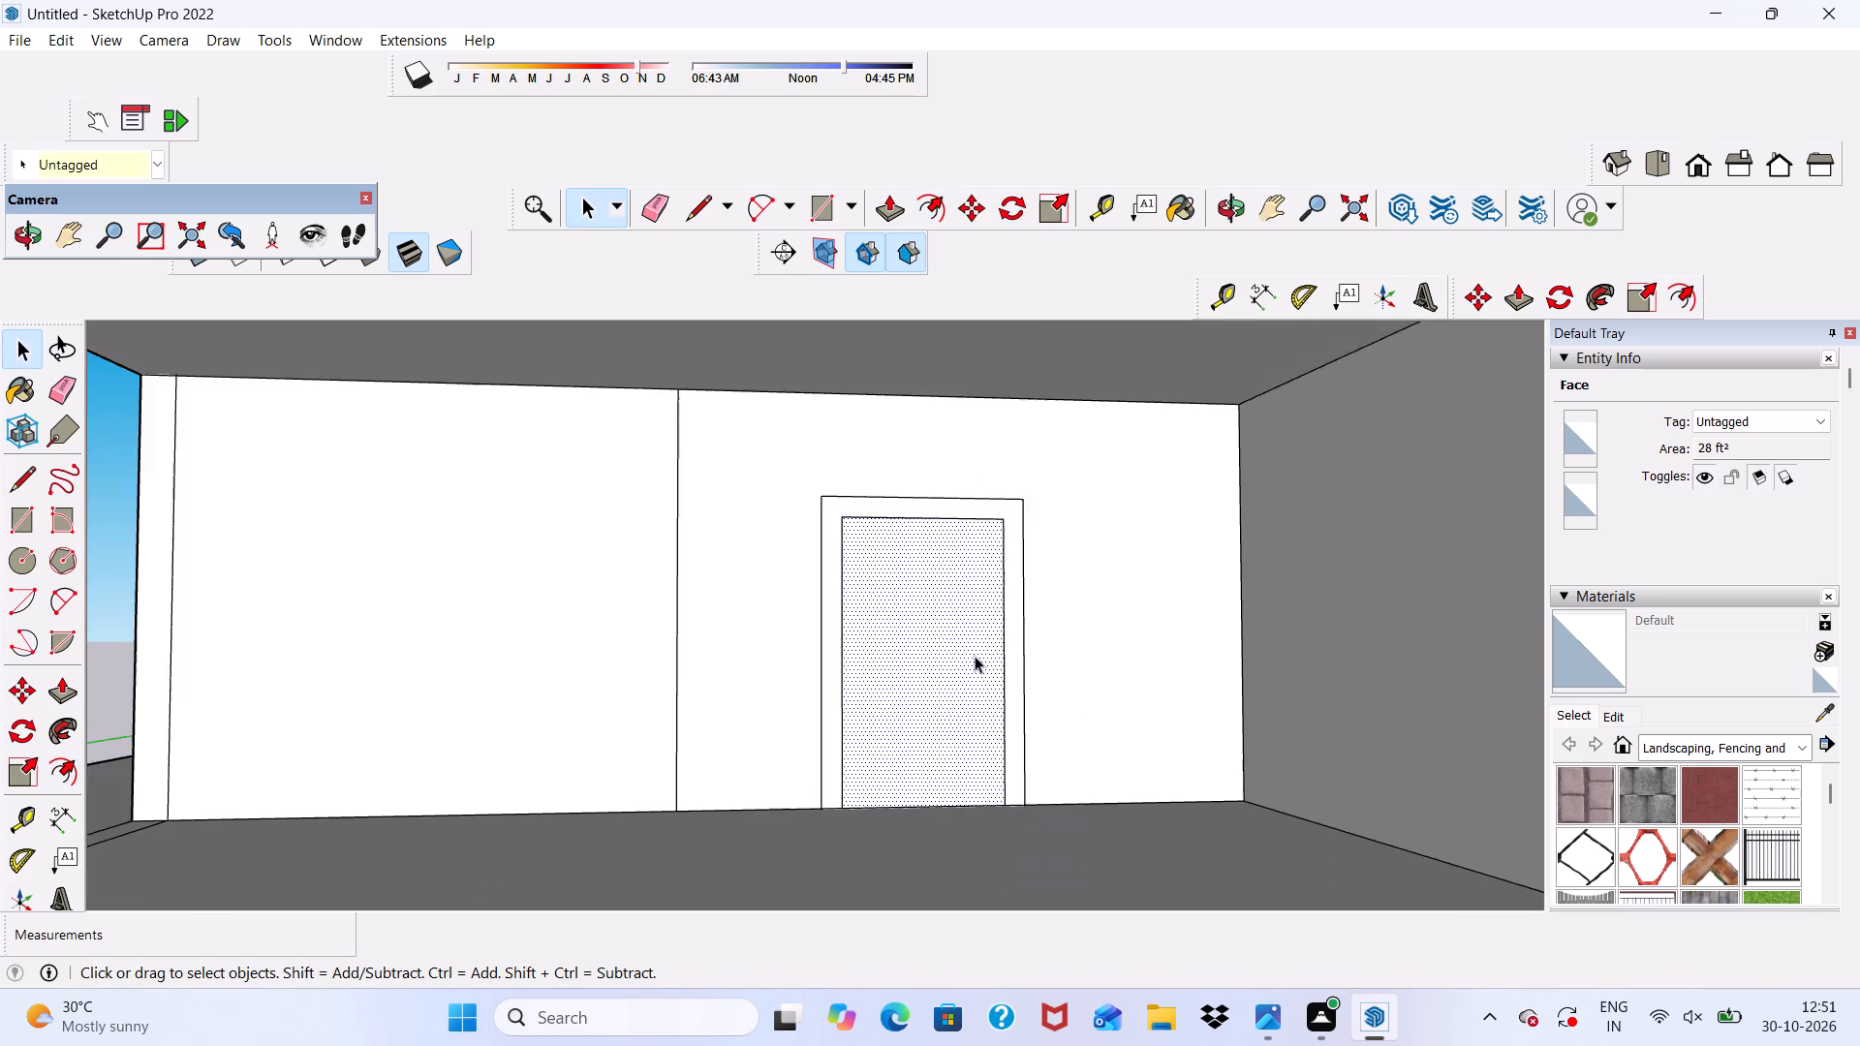
scroll(980, 723, down, 1)
click(225, 621)
scroll(950, 533, up, 4)
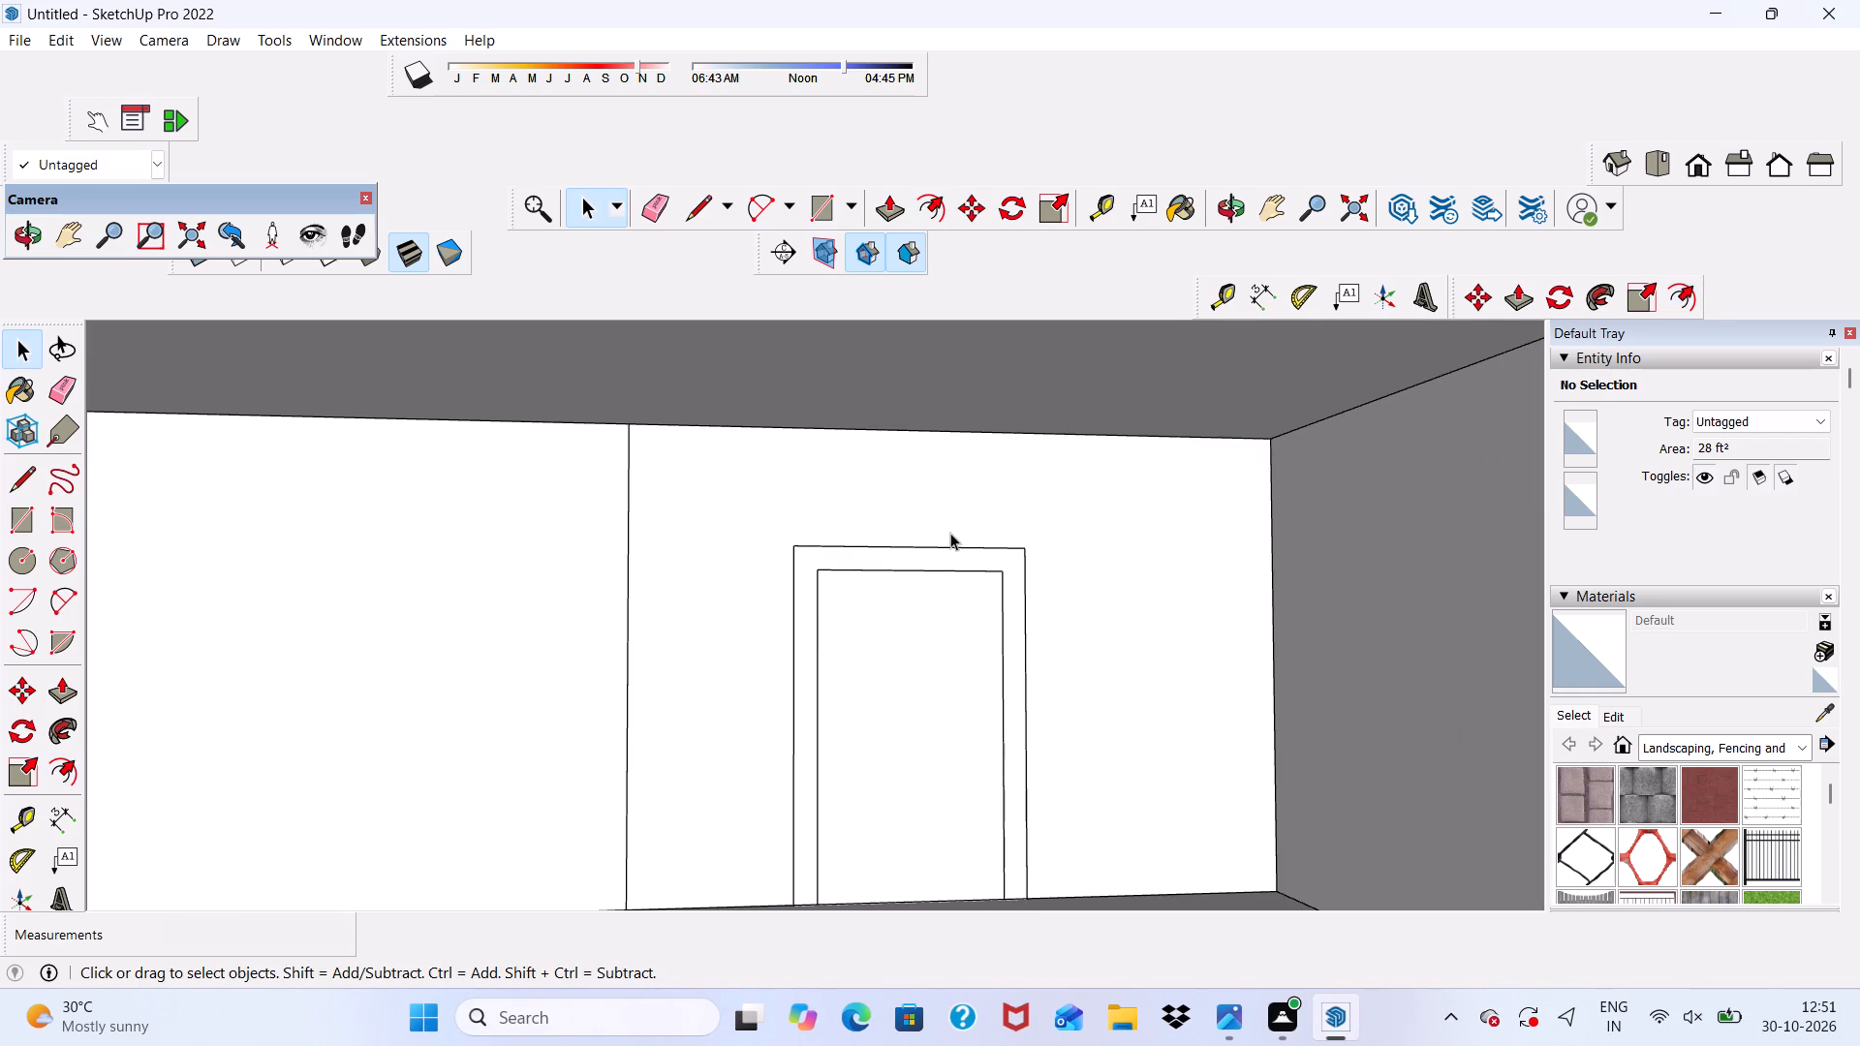
scroll(950, 533, up, 5)
click(855, 584)
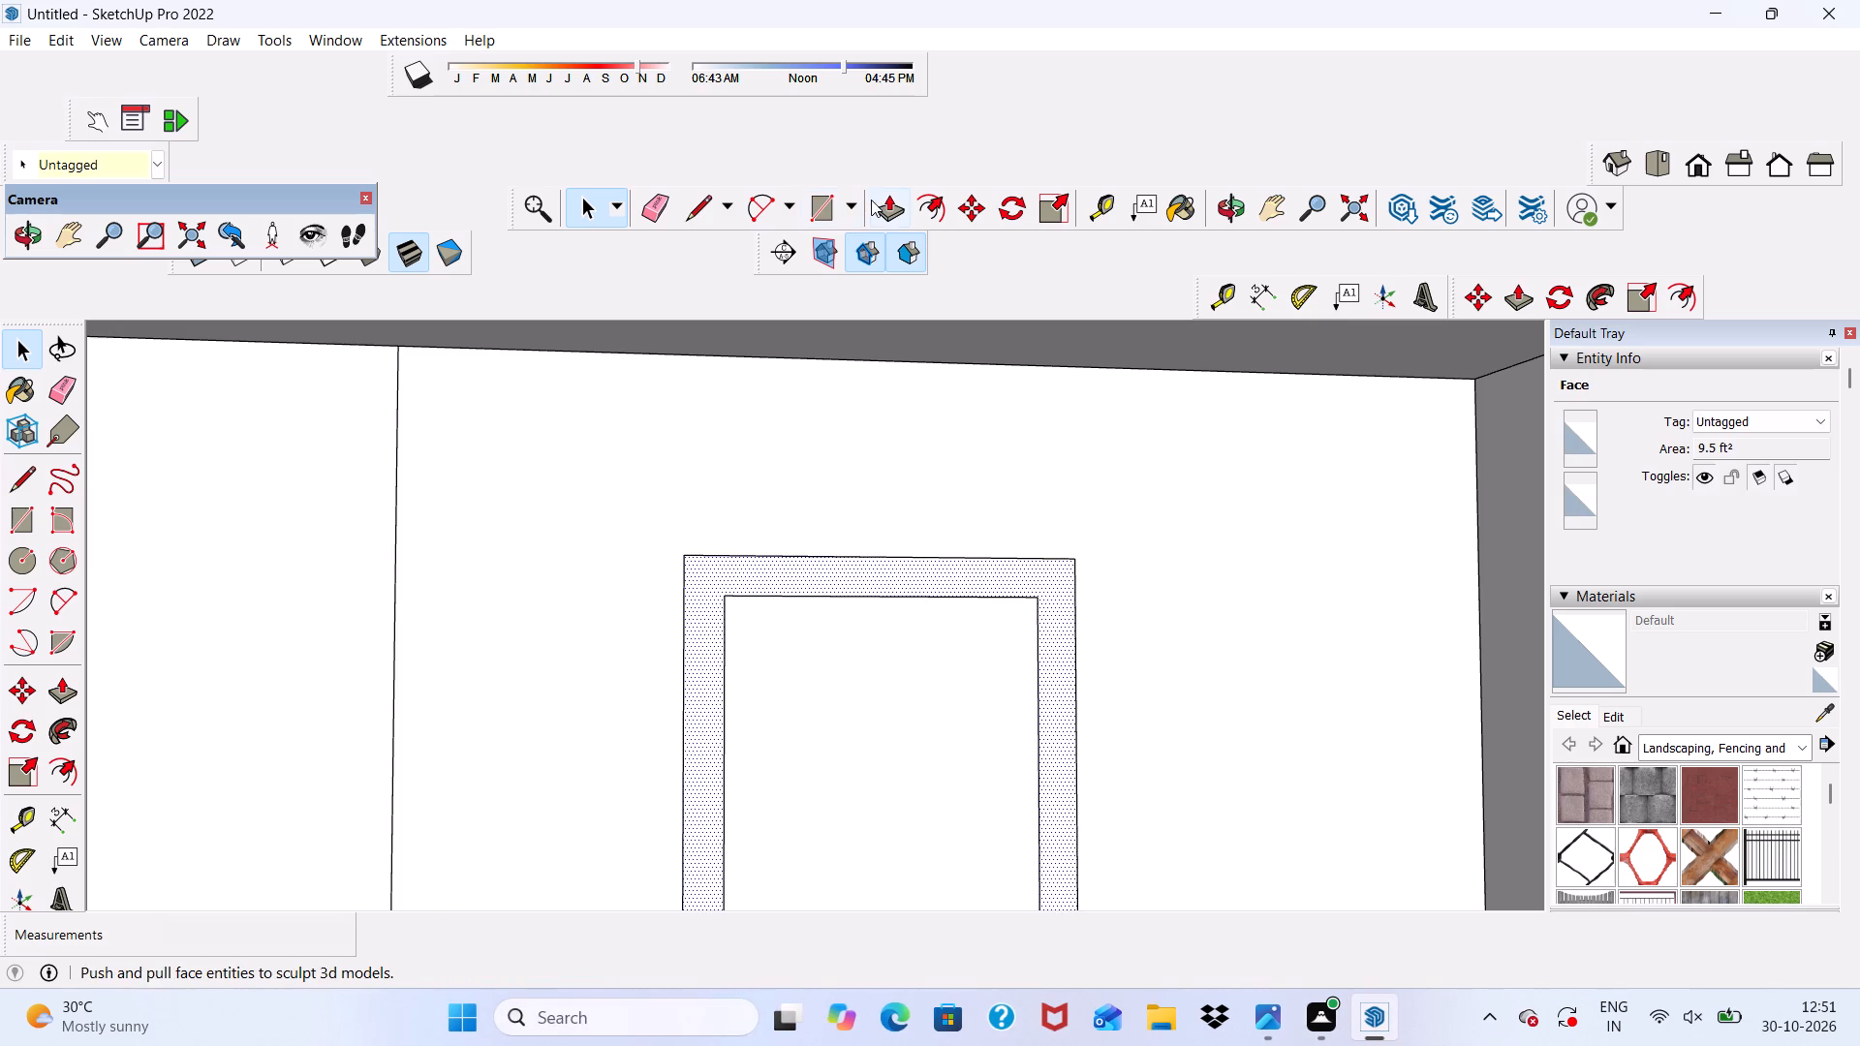
click(879, 203)
scroll(704, 641, up, 1)
click(692, 619)
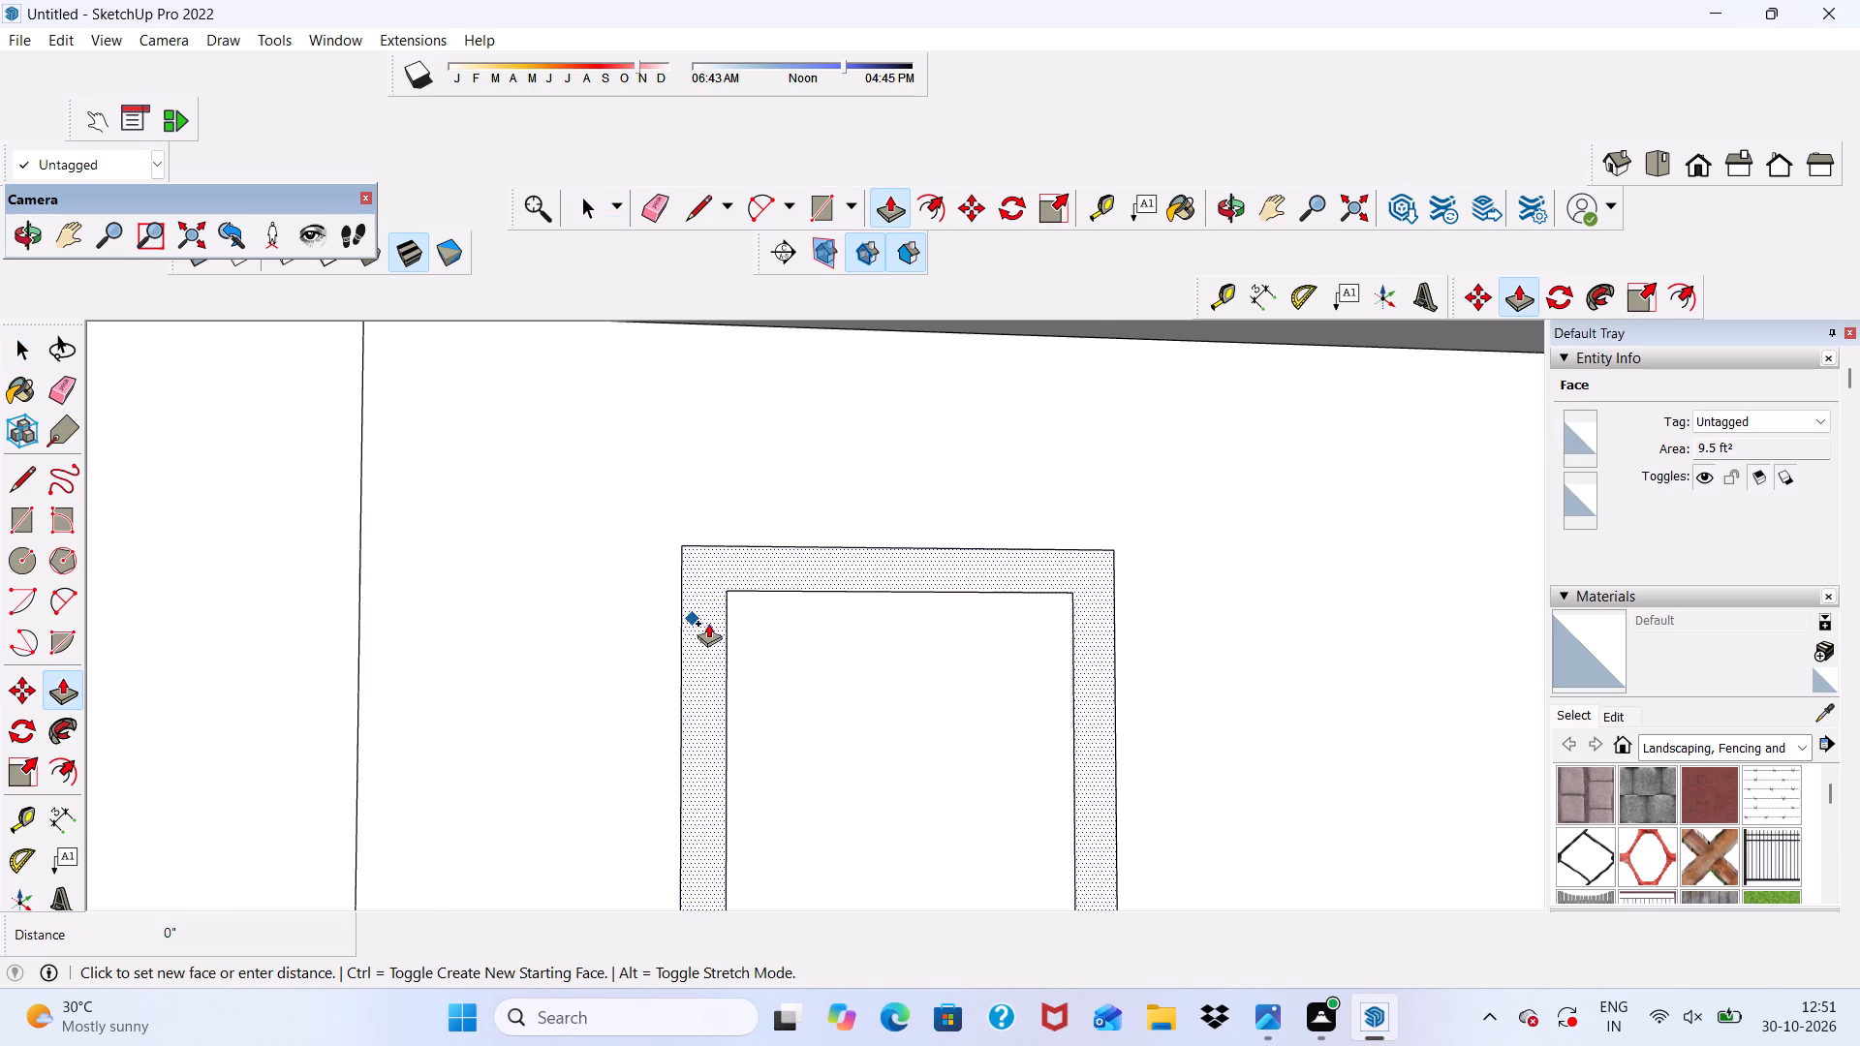
scroll(636, 509, down, 3)
key(6)
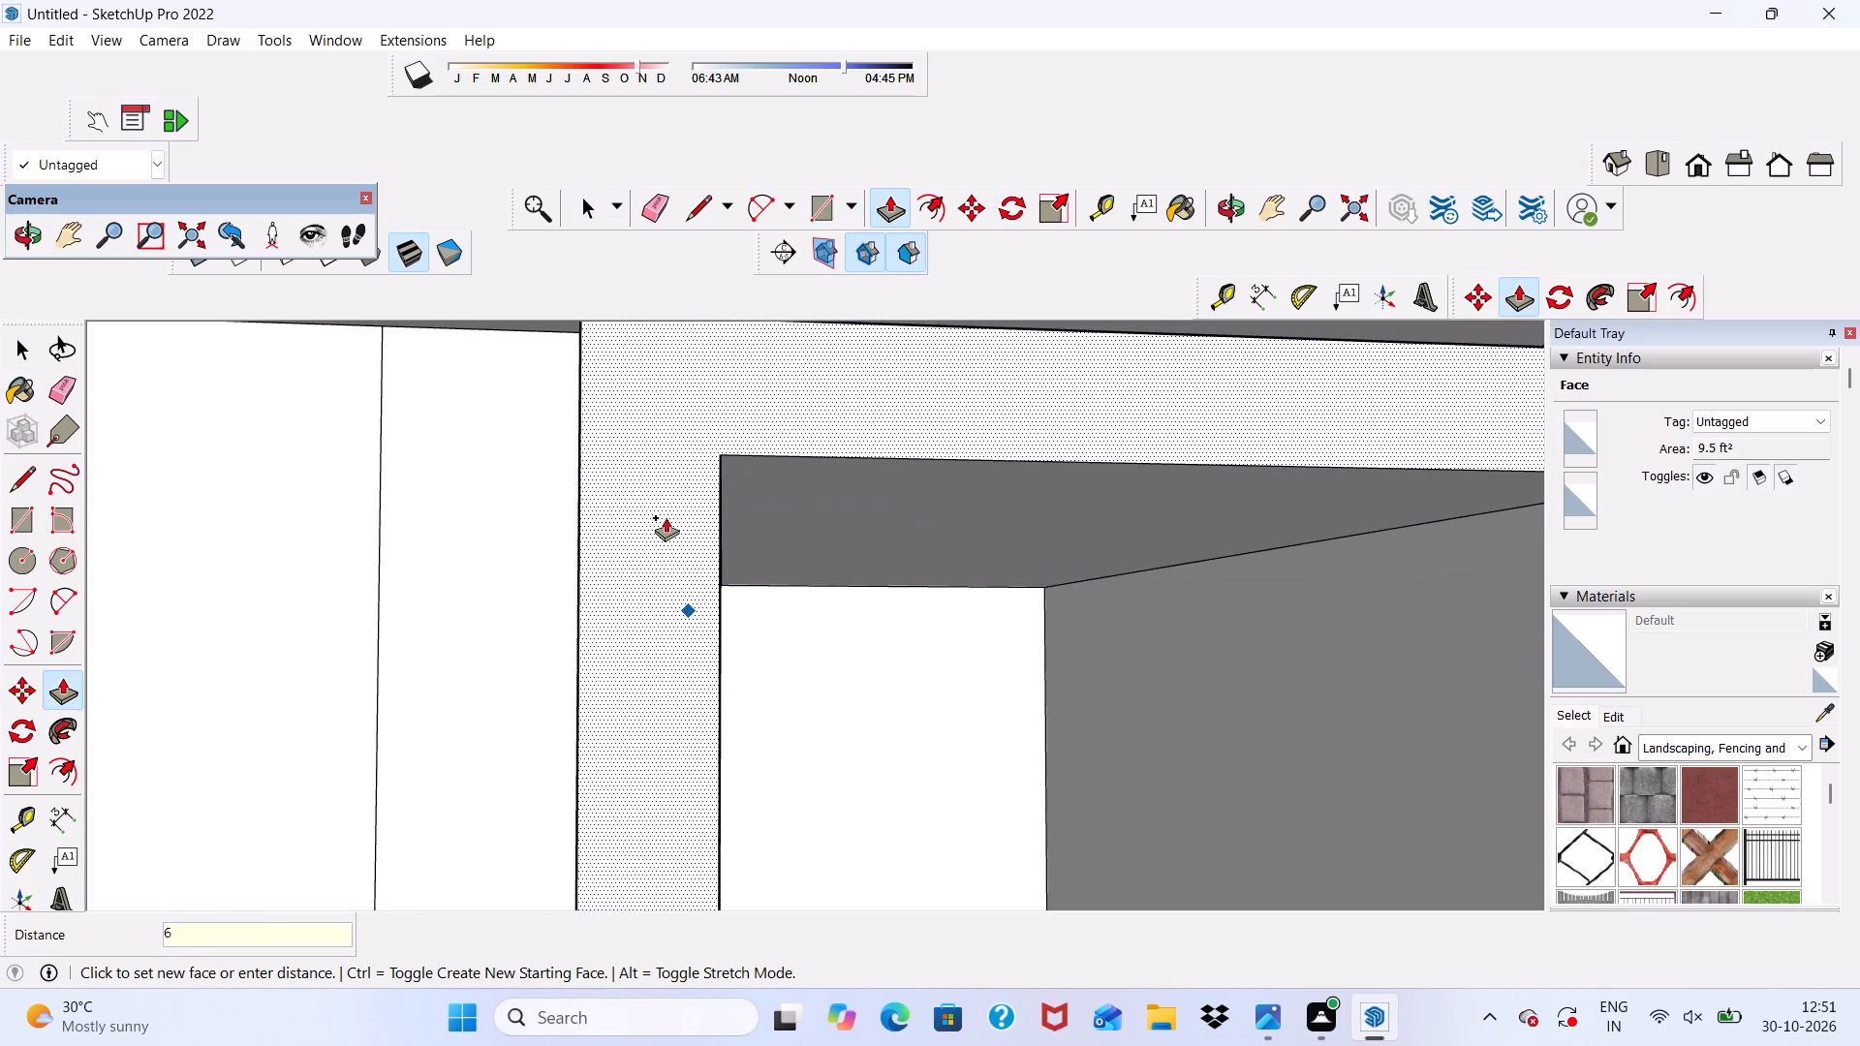
key(shift+quotedbl)
key(Return)
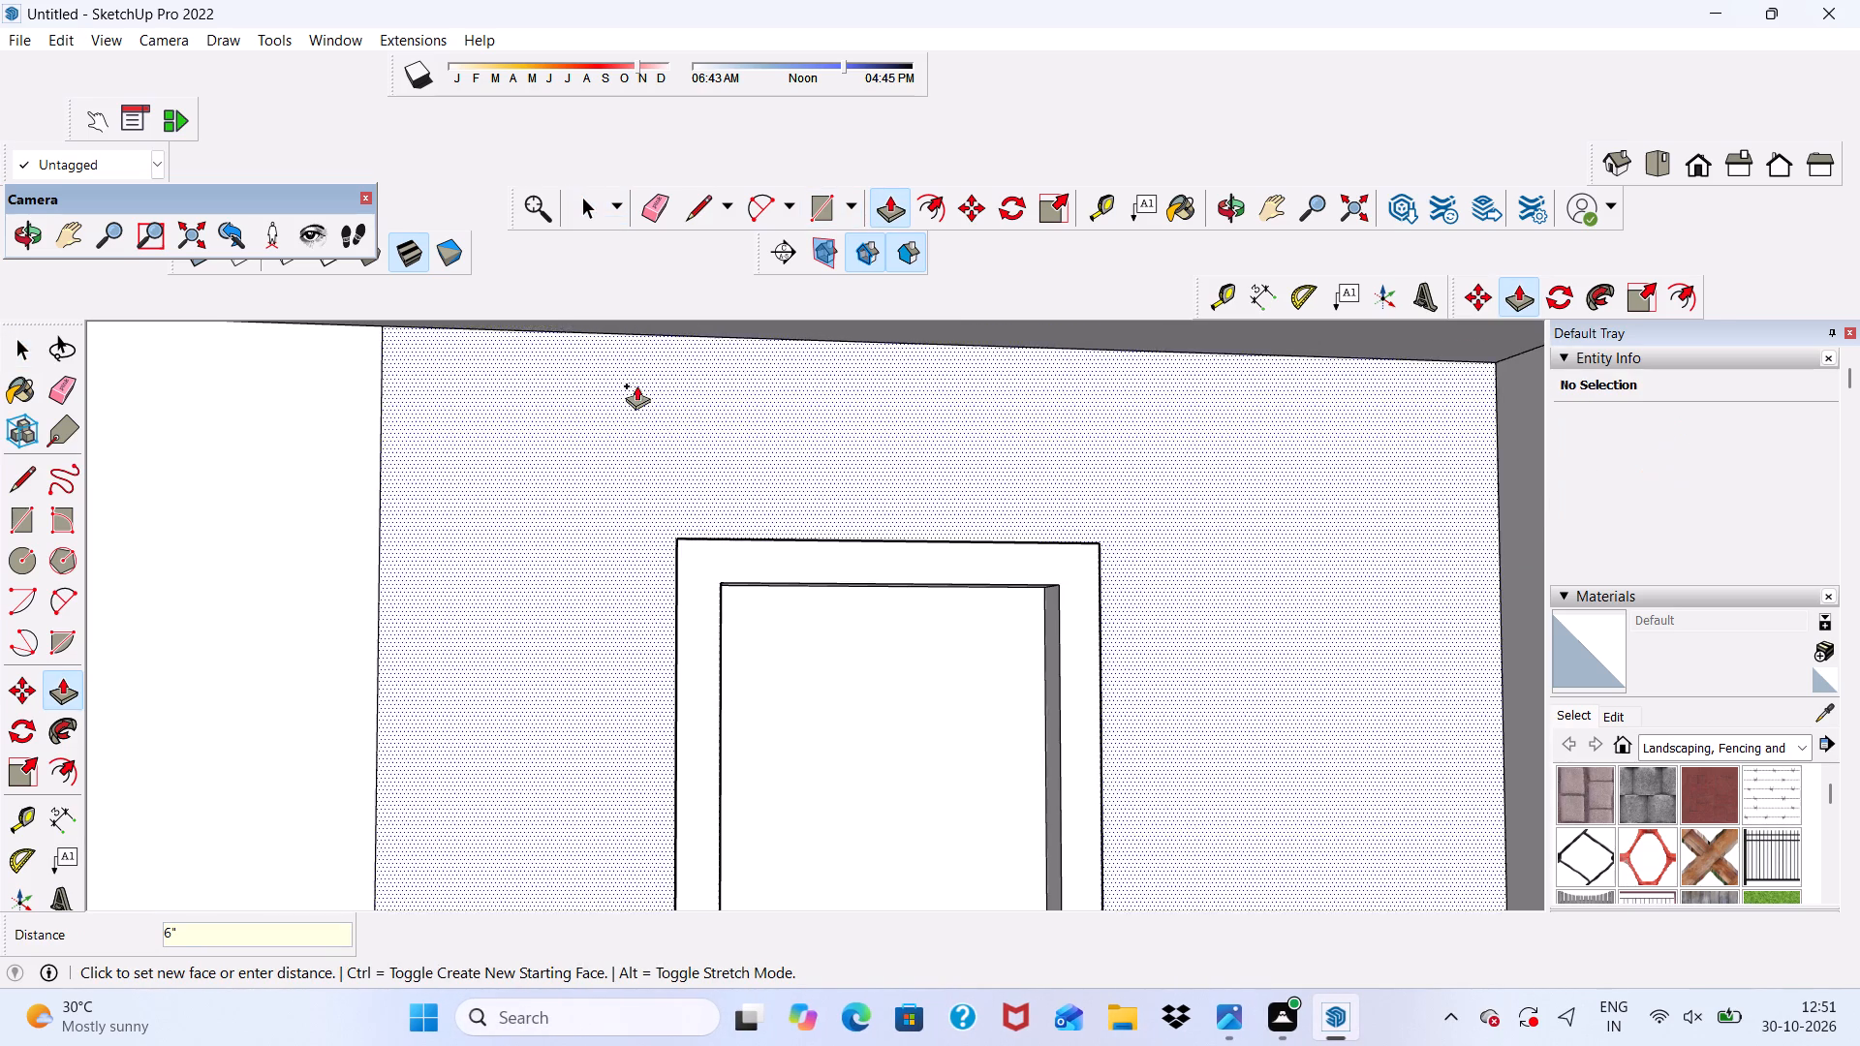
Push/Pull the door panel inside the frame outward by 3".
scroll(914, 819, up, 9)
click(809, 695)
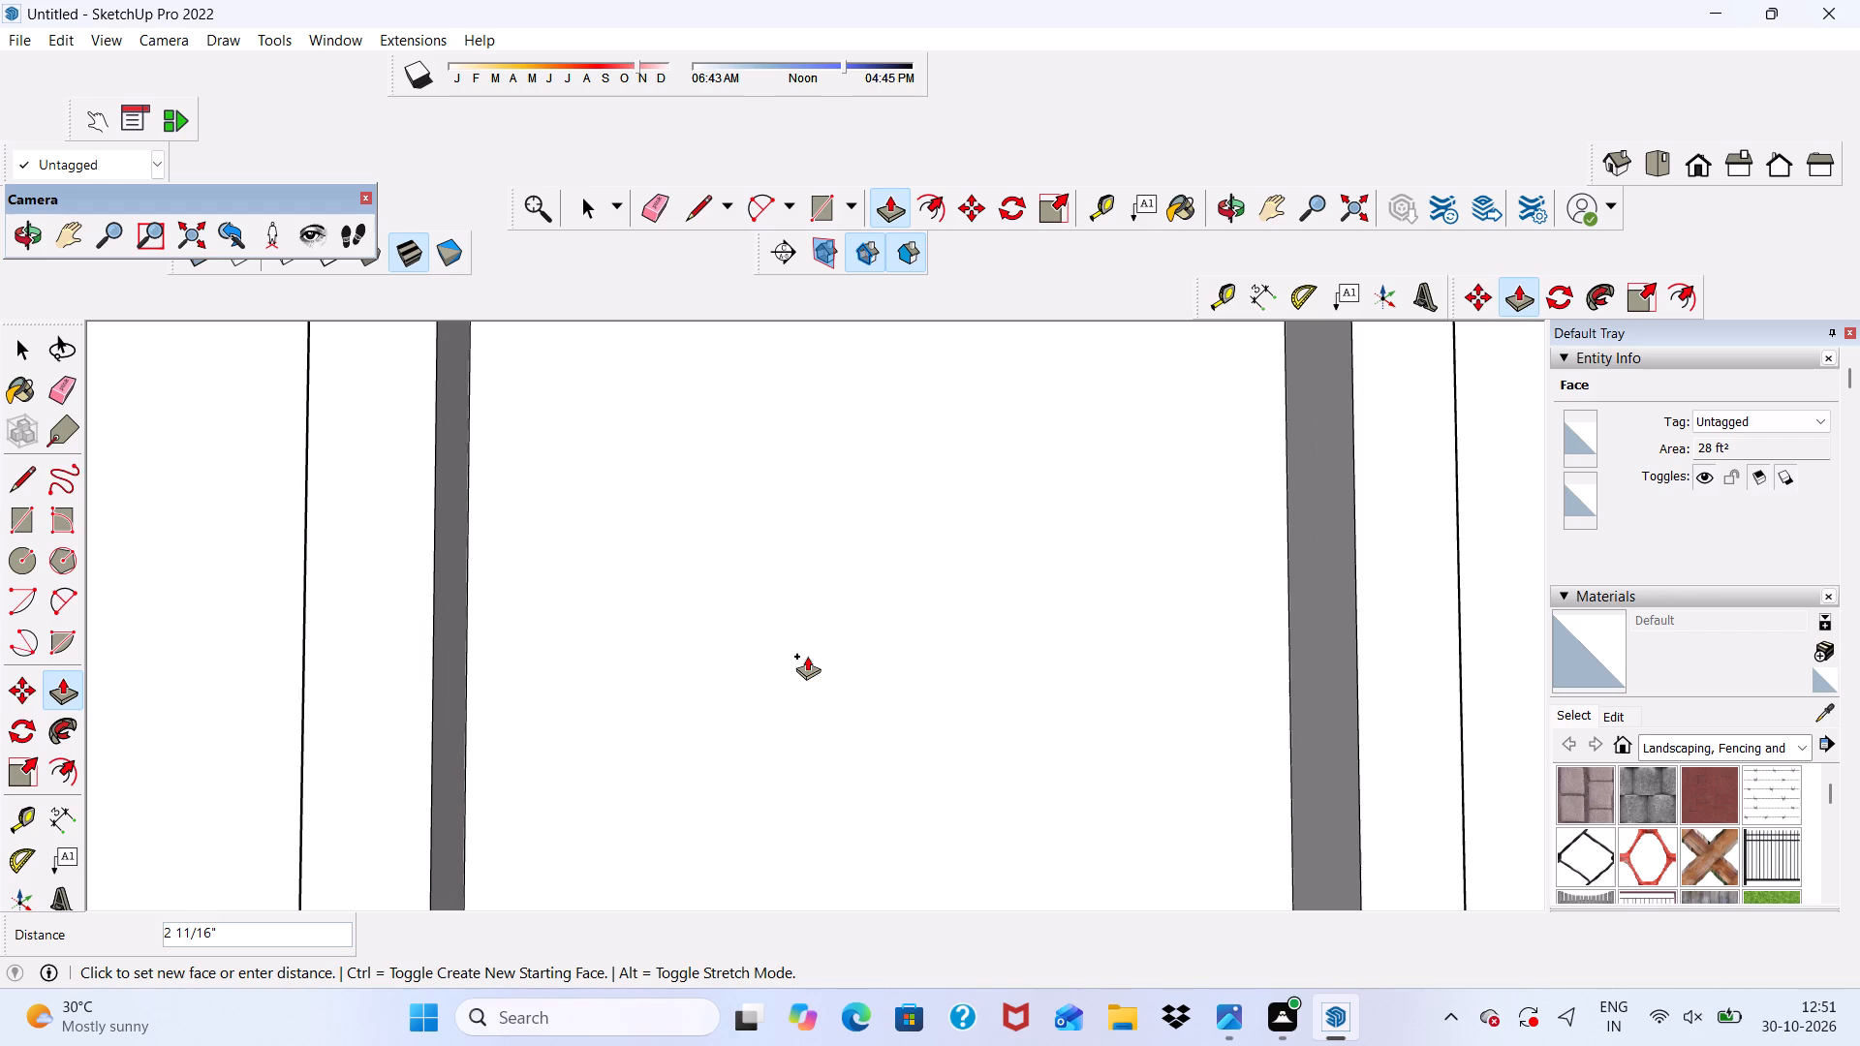
scroll(651, 562, down, 14)
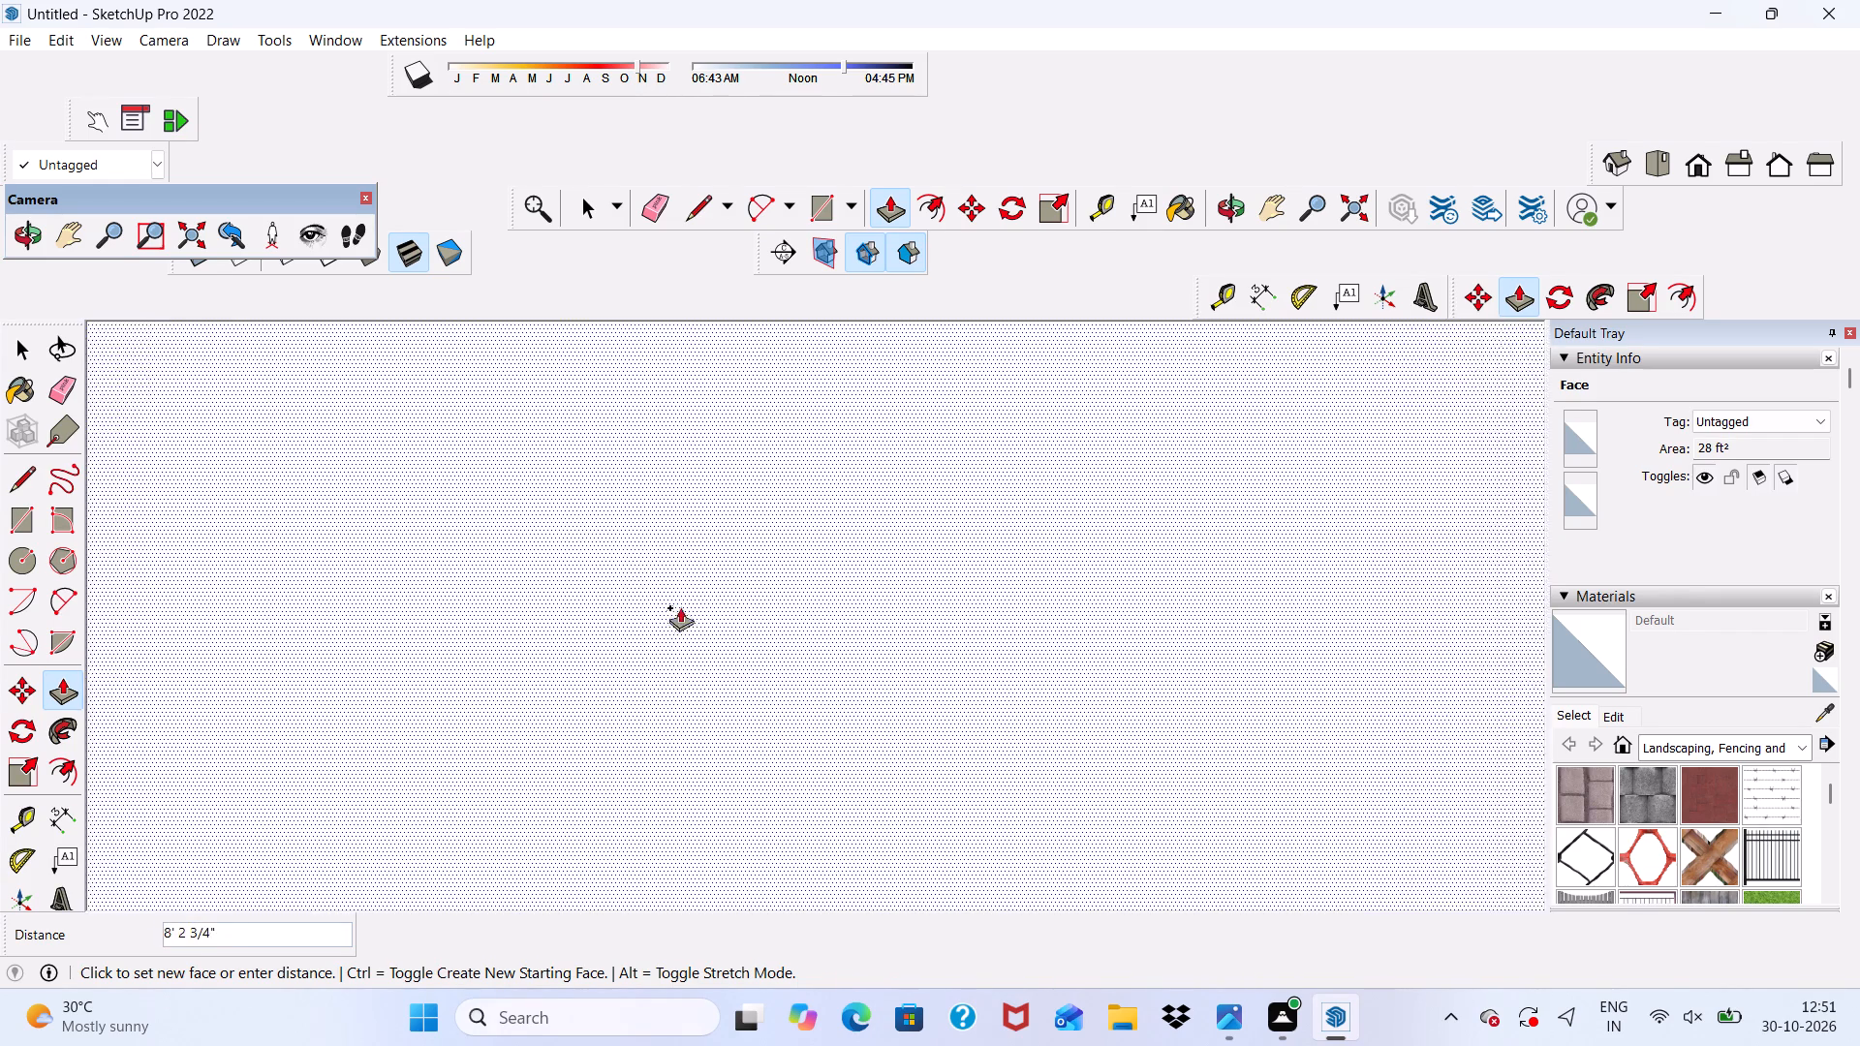
scroll(680, 607, down, 2)
scroll(576, 513, down, 11)
click(1701, 161)
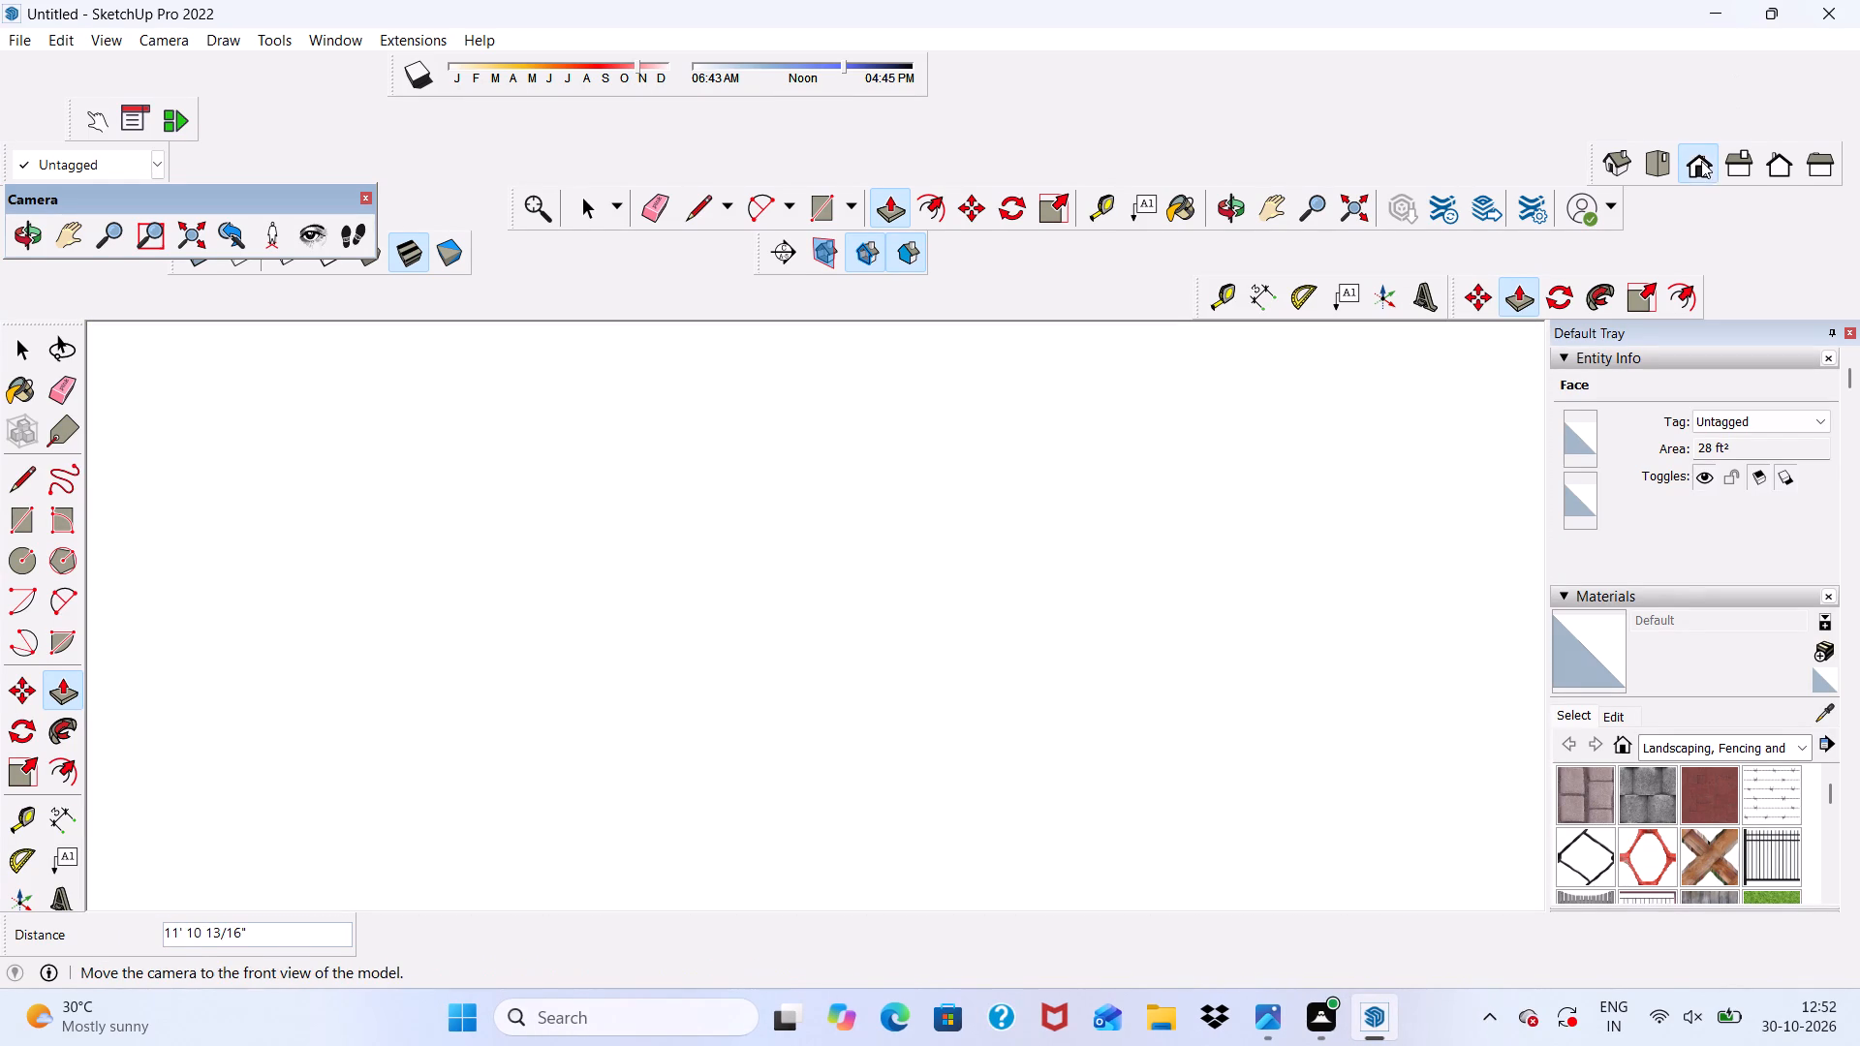
scroll(1085, 533, down, 15)
middle_drag(676, 569, 689, 585)
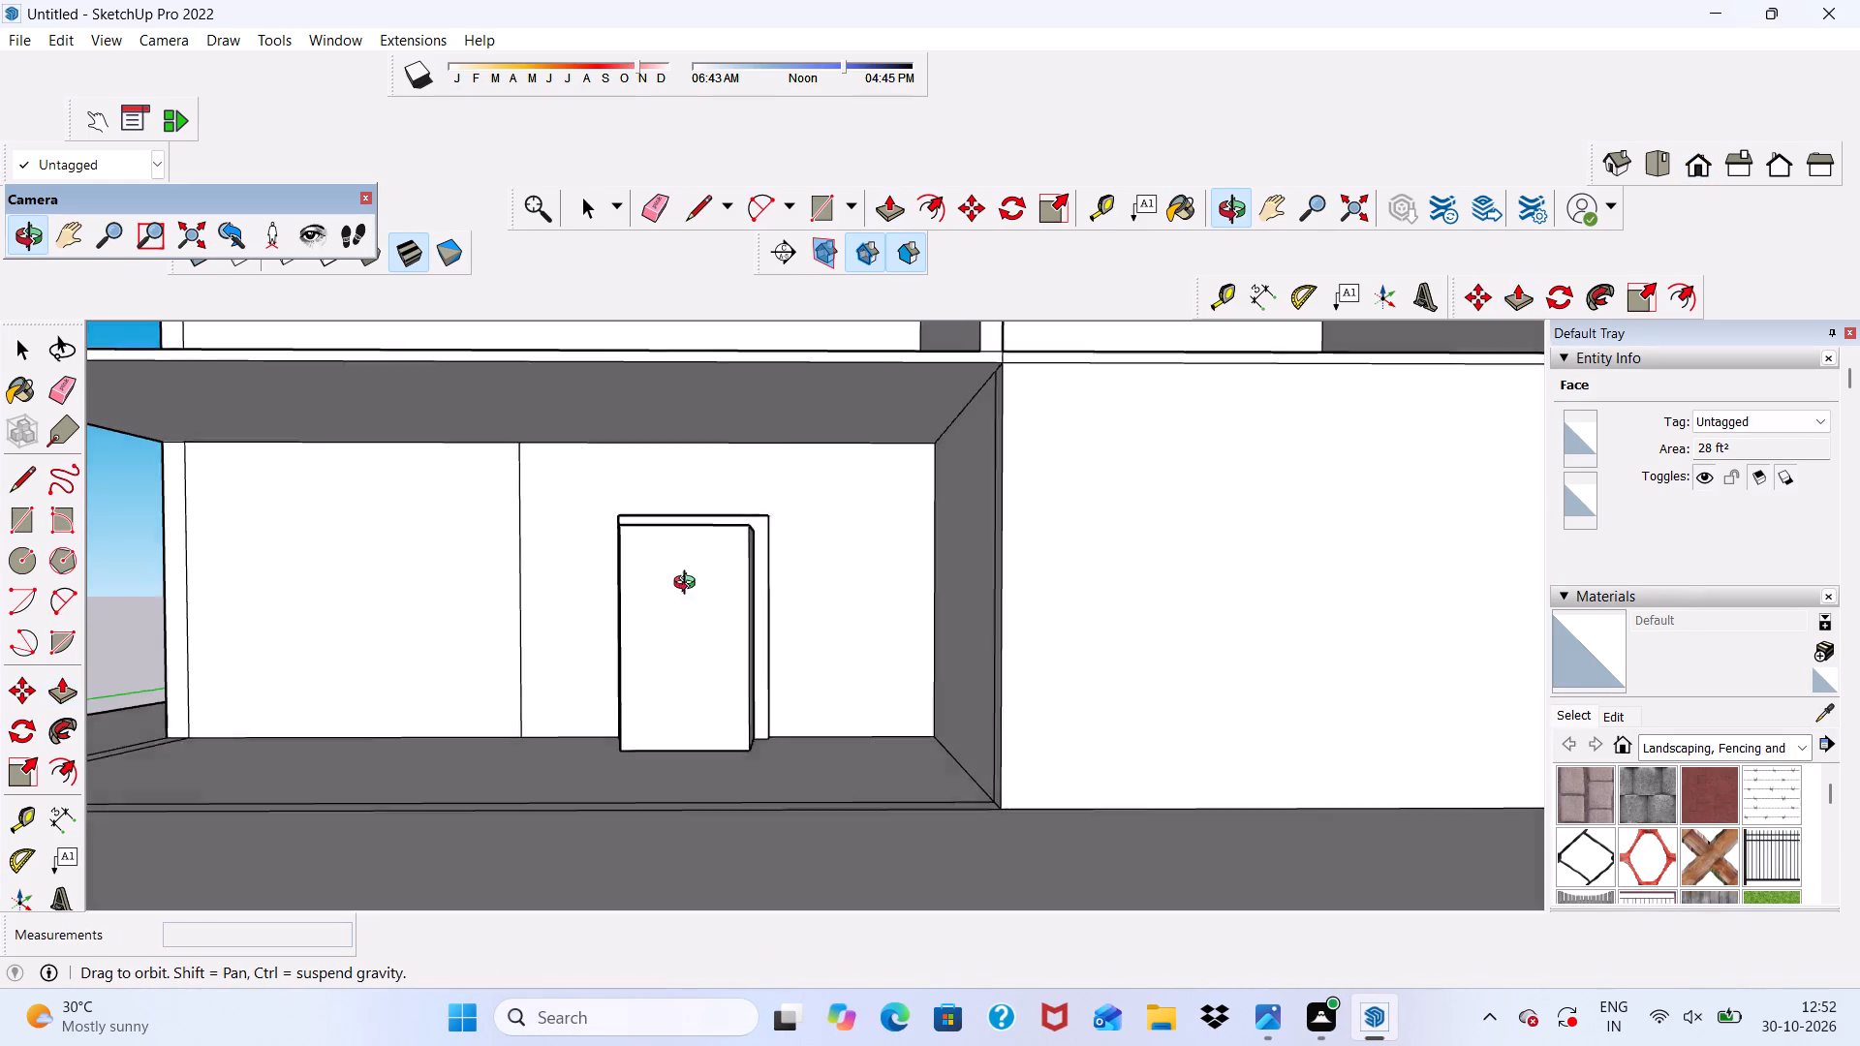
middle_drag(689, 585, 884, 679)
scroll(734, 631, up, 1)
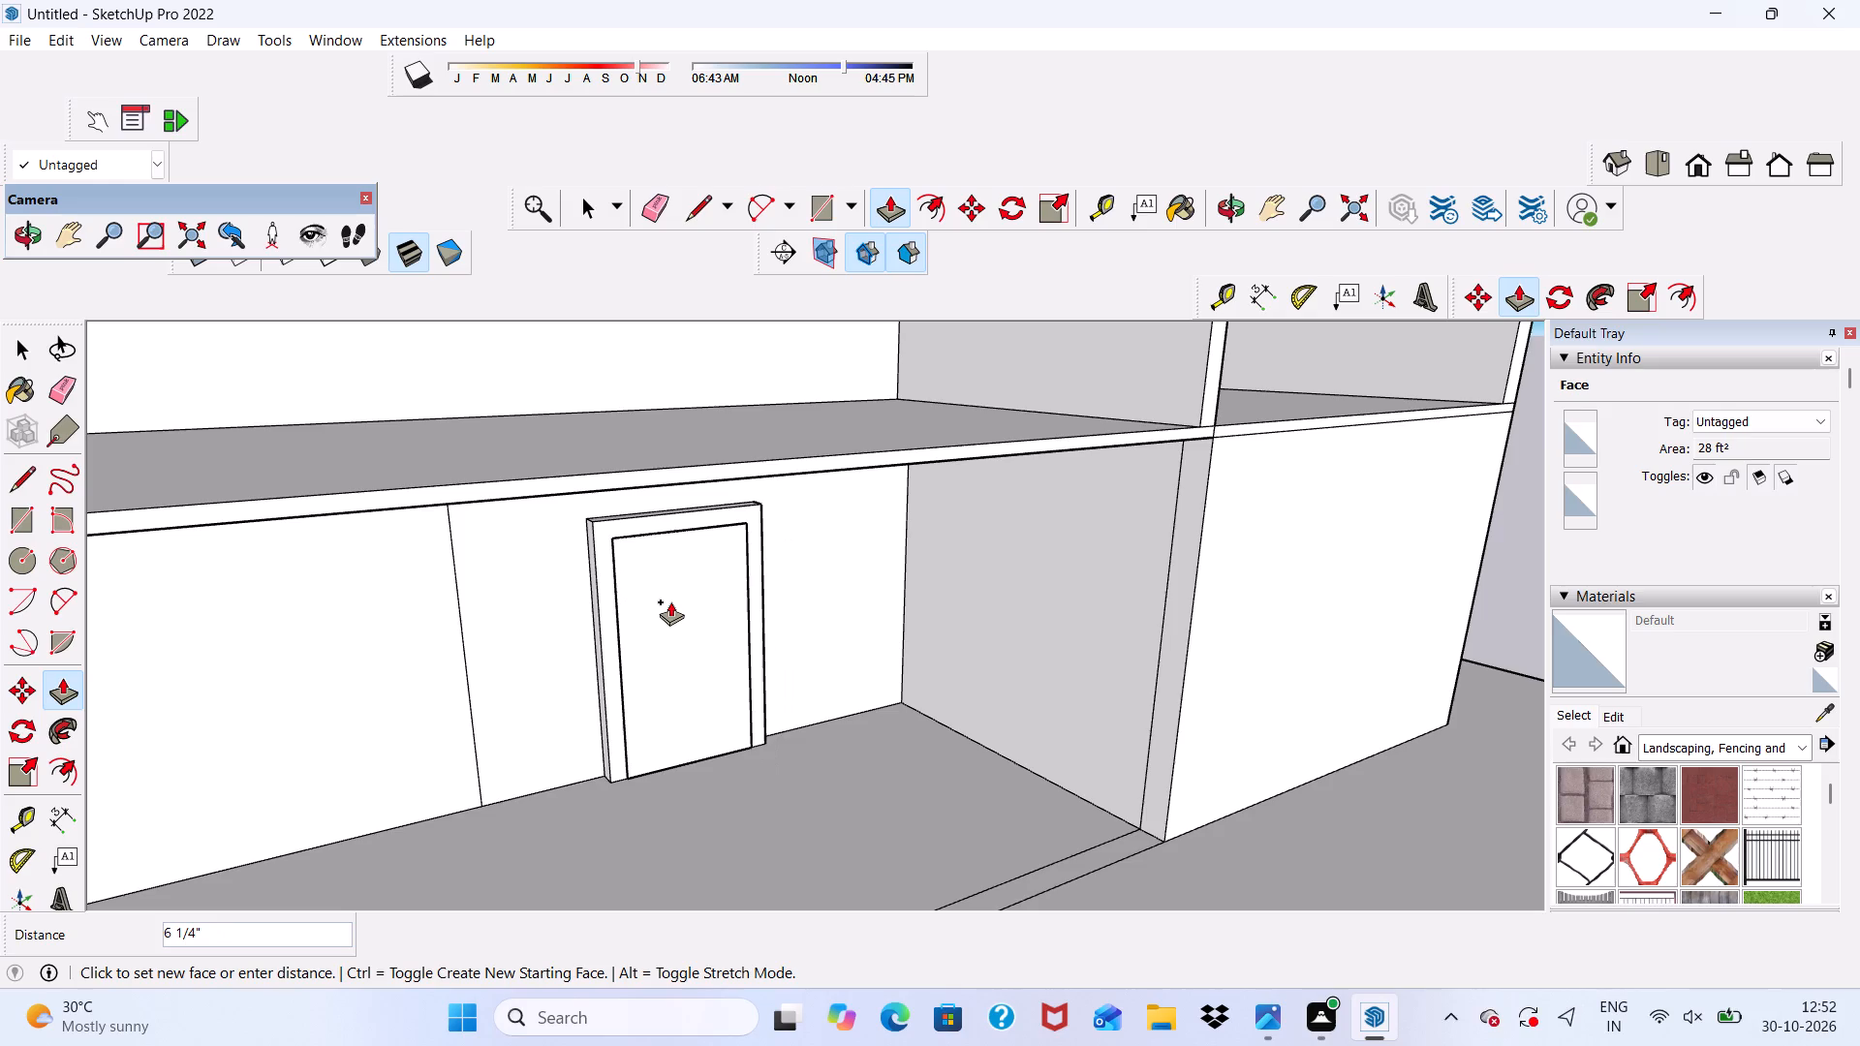
key(3)
key(shift+quotedbl)
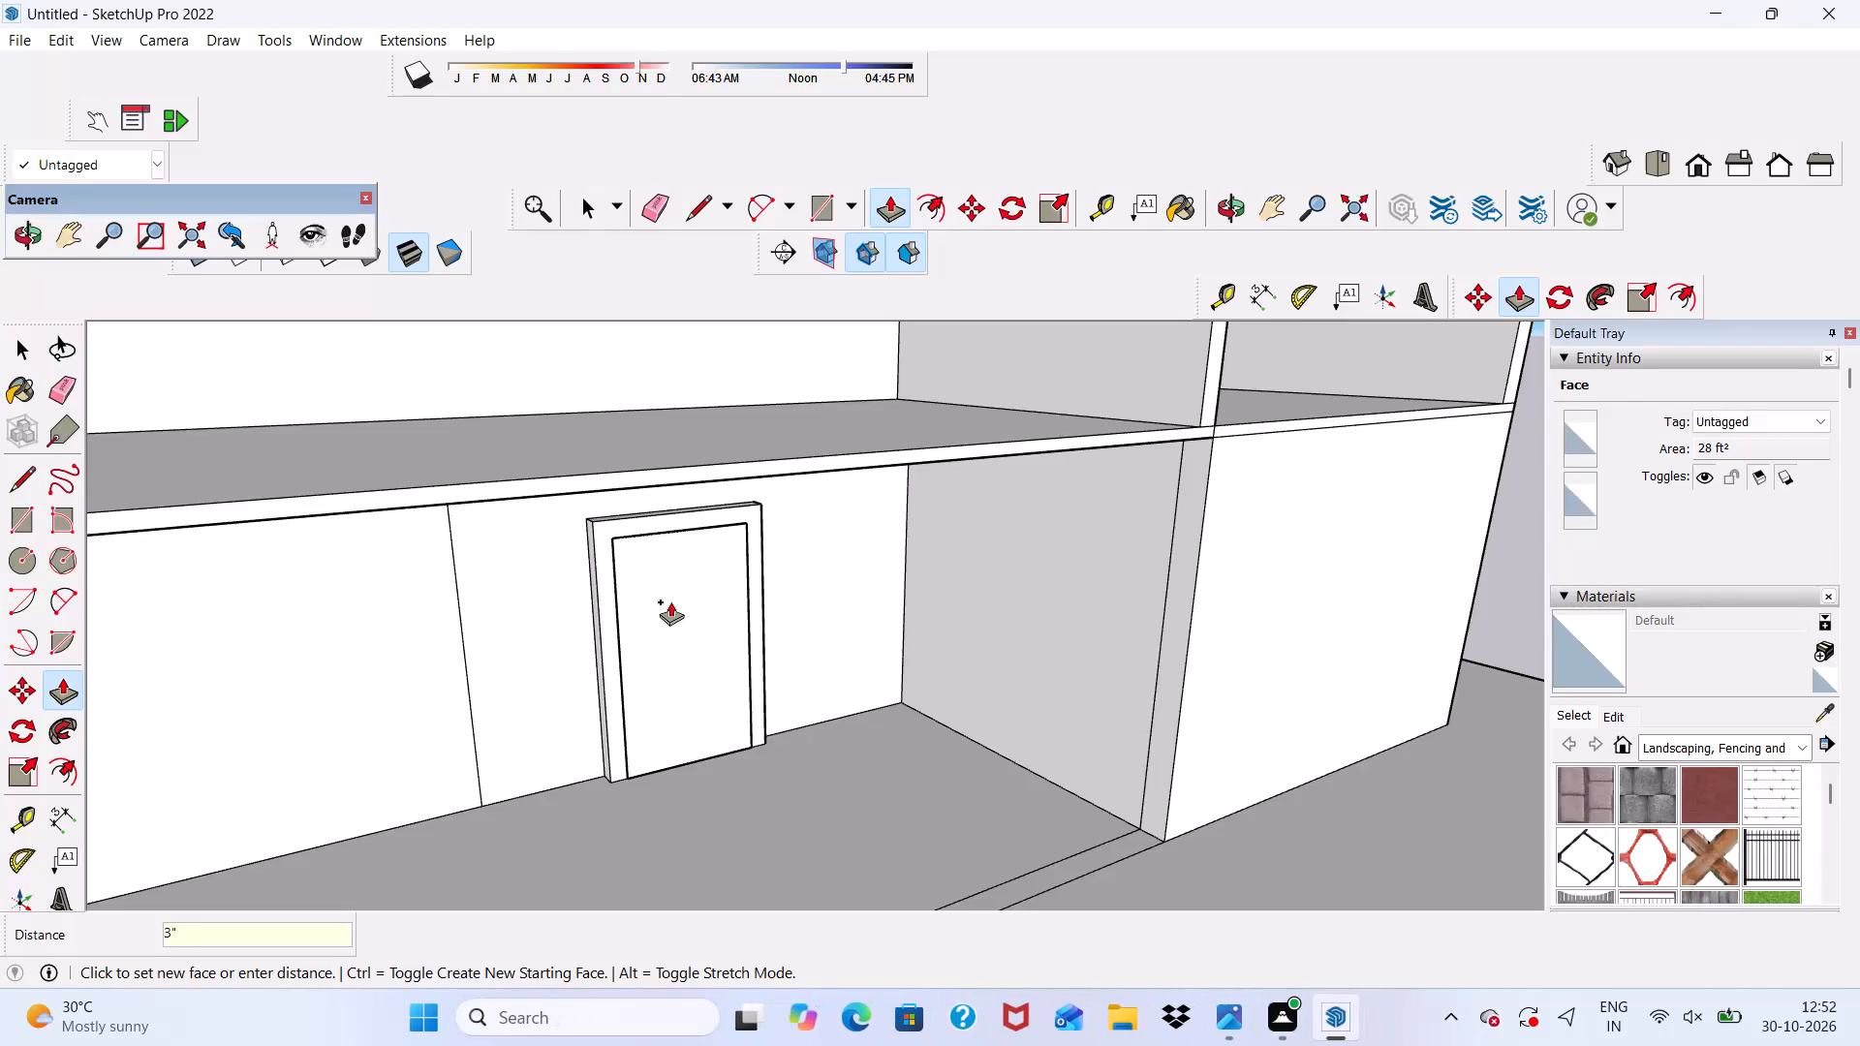
key(Return)
key(space)
Draw a circle of about 5" radius on the door panel, close to the frame post nearer the wall's vertical dividing line.
scroll(670, 601, down, 2)
middle_drag(697, 625, 593, 656)
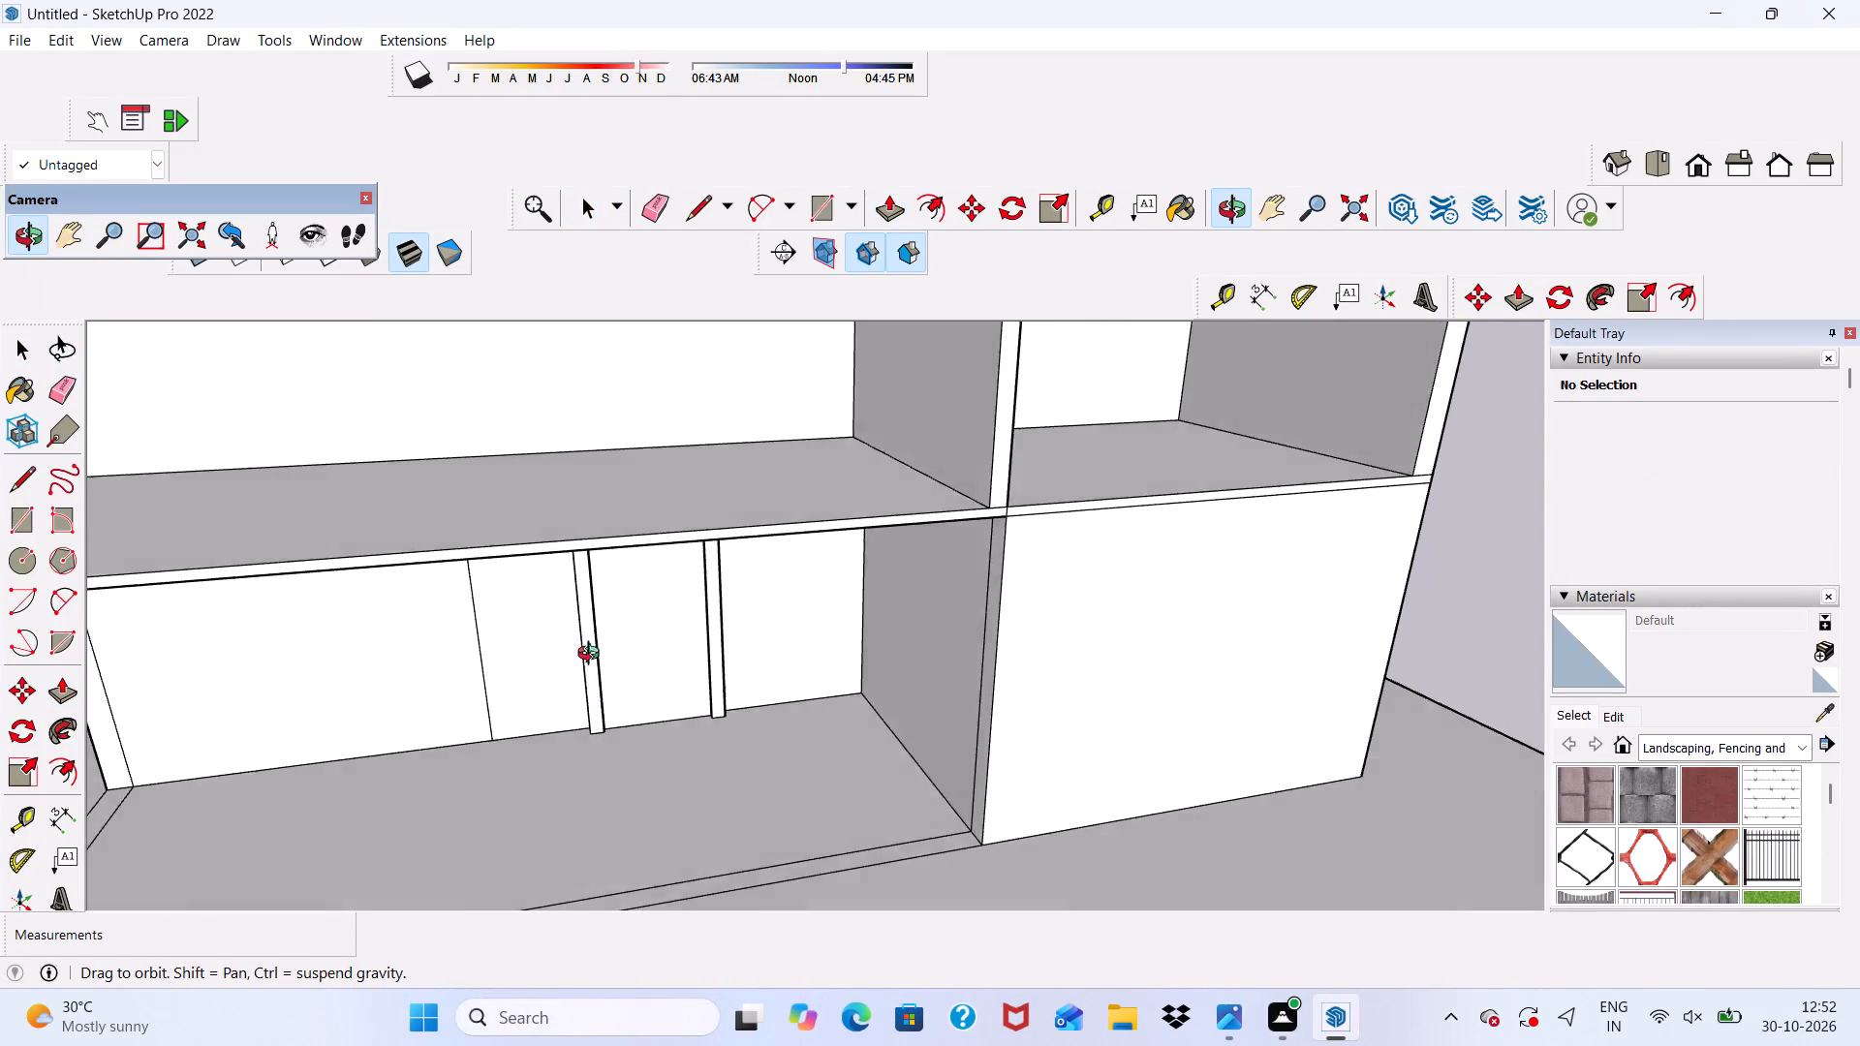
middle_drag(593, 656, 583, 669)
scroll(585, 606, up, 5)
scroll(679, 709, down, 1)
middle_drag(684, 714, 449, 574)
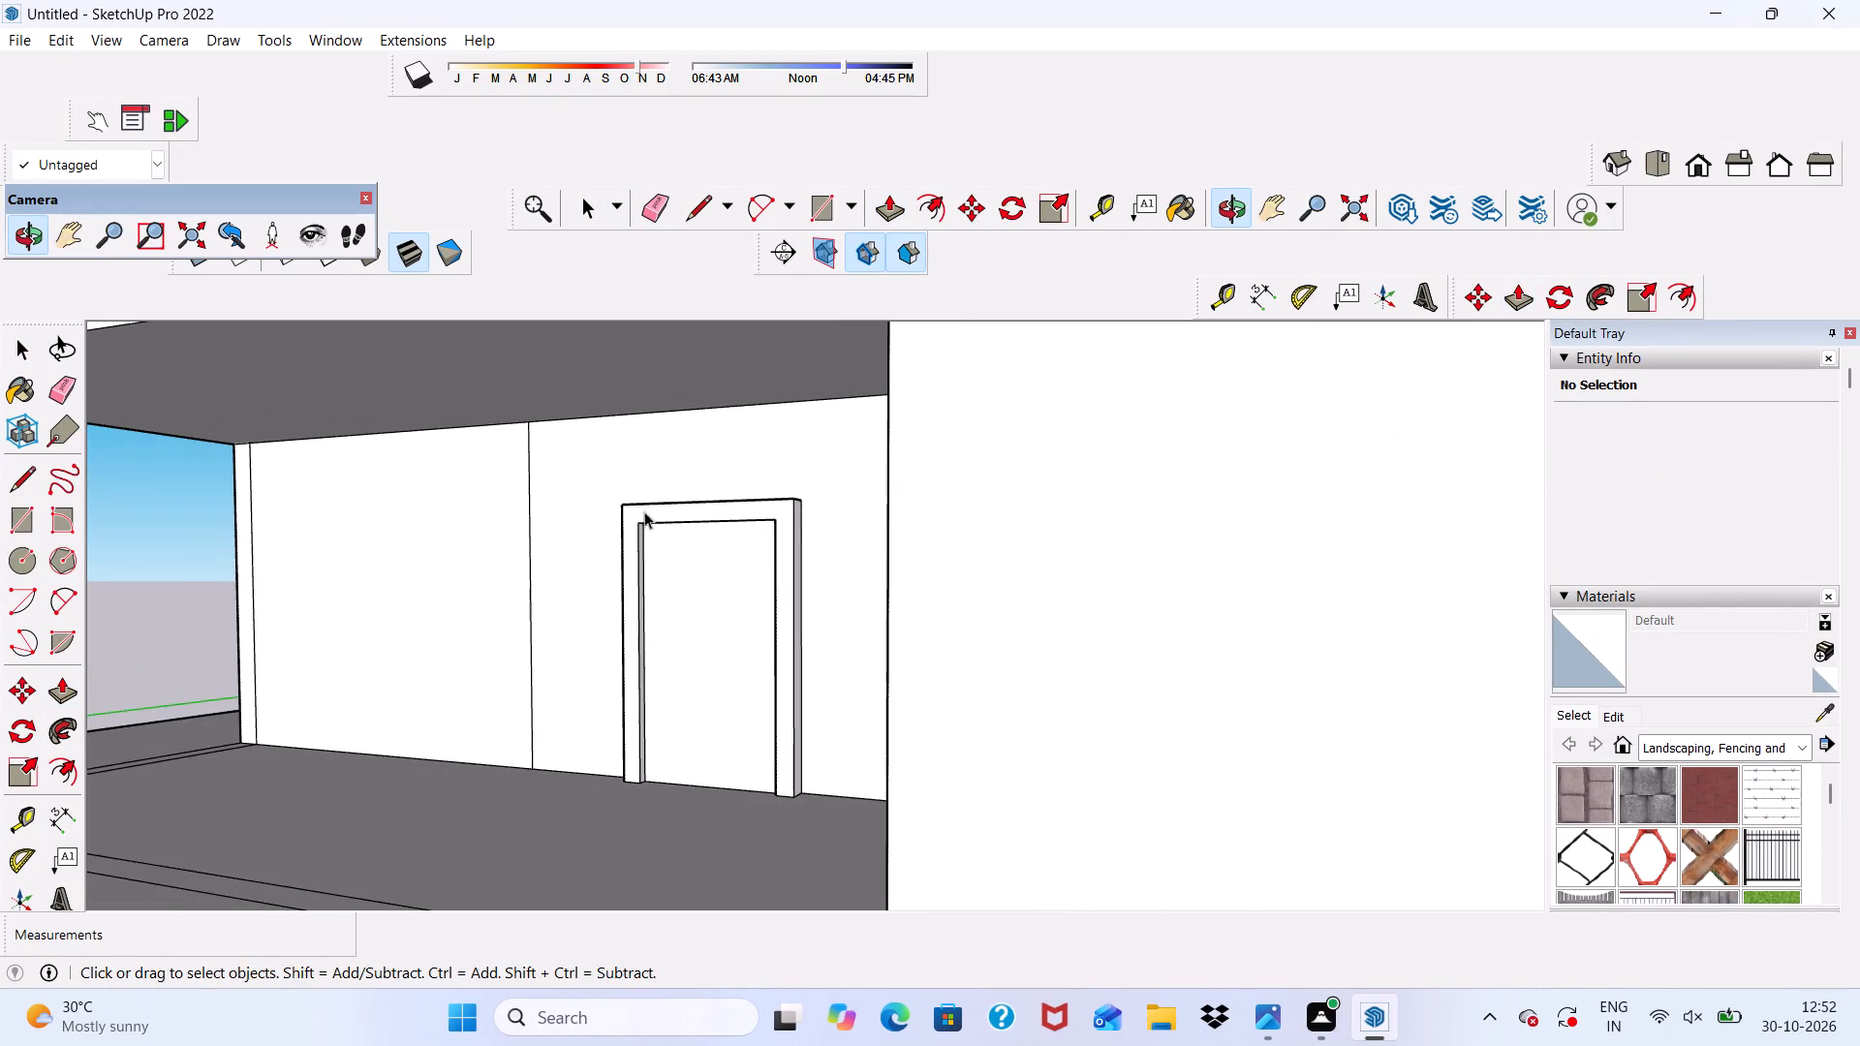
middle_drag(686, 557, 749, 573)
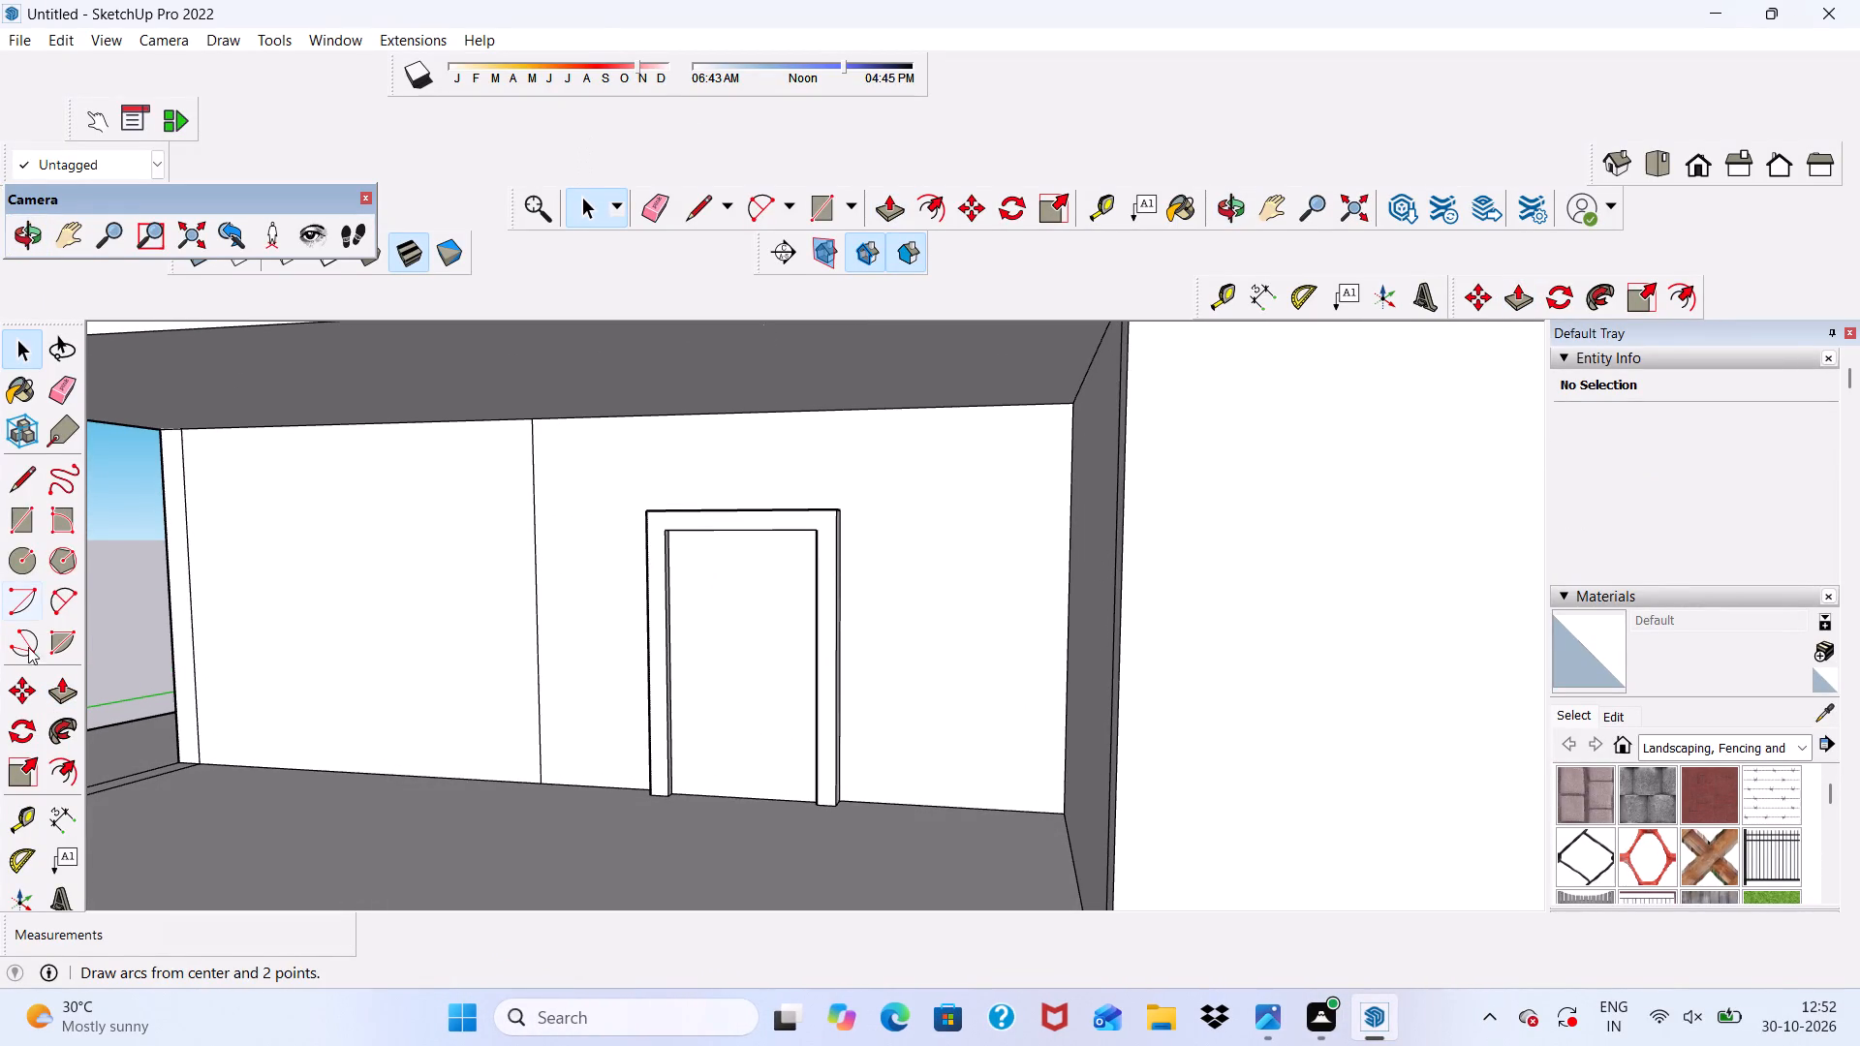
click(23, 562)
scroll(751, 654, up, 10)
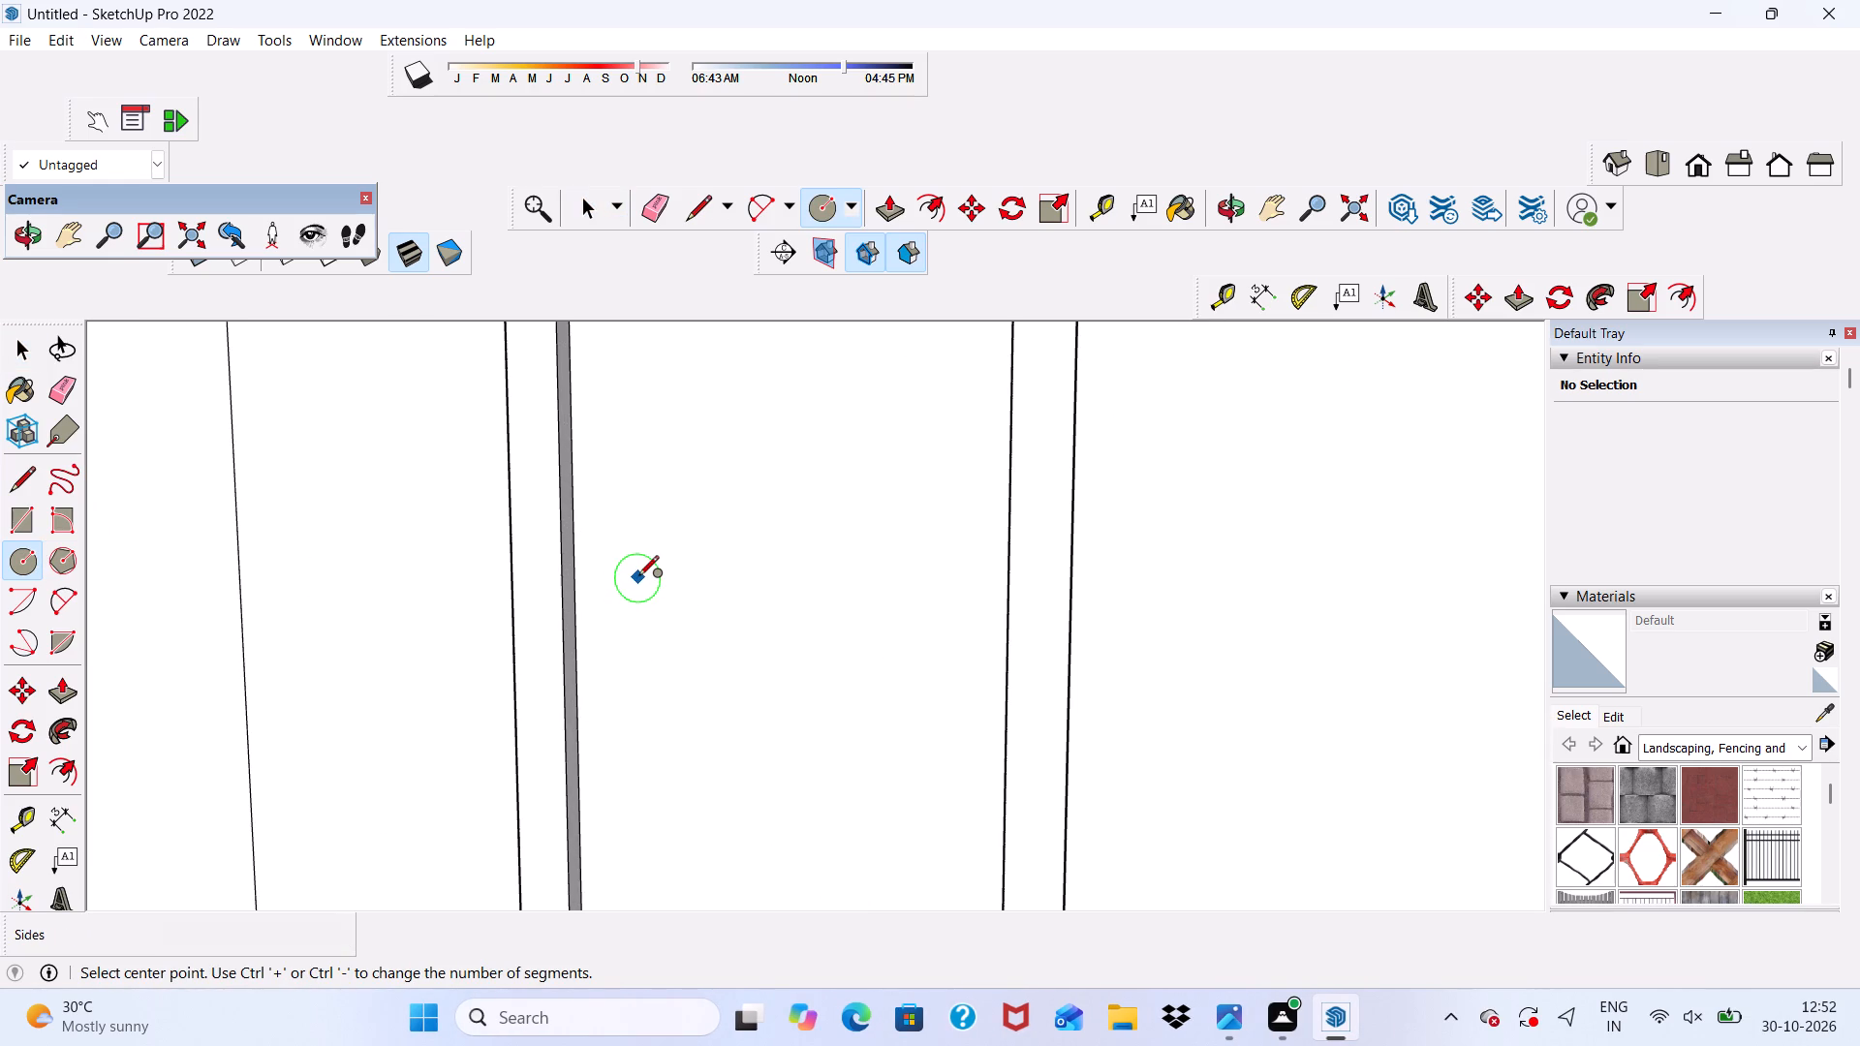
click(643, 557)
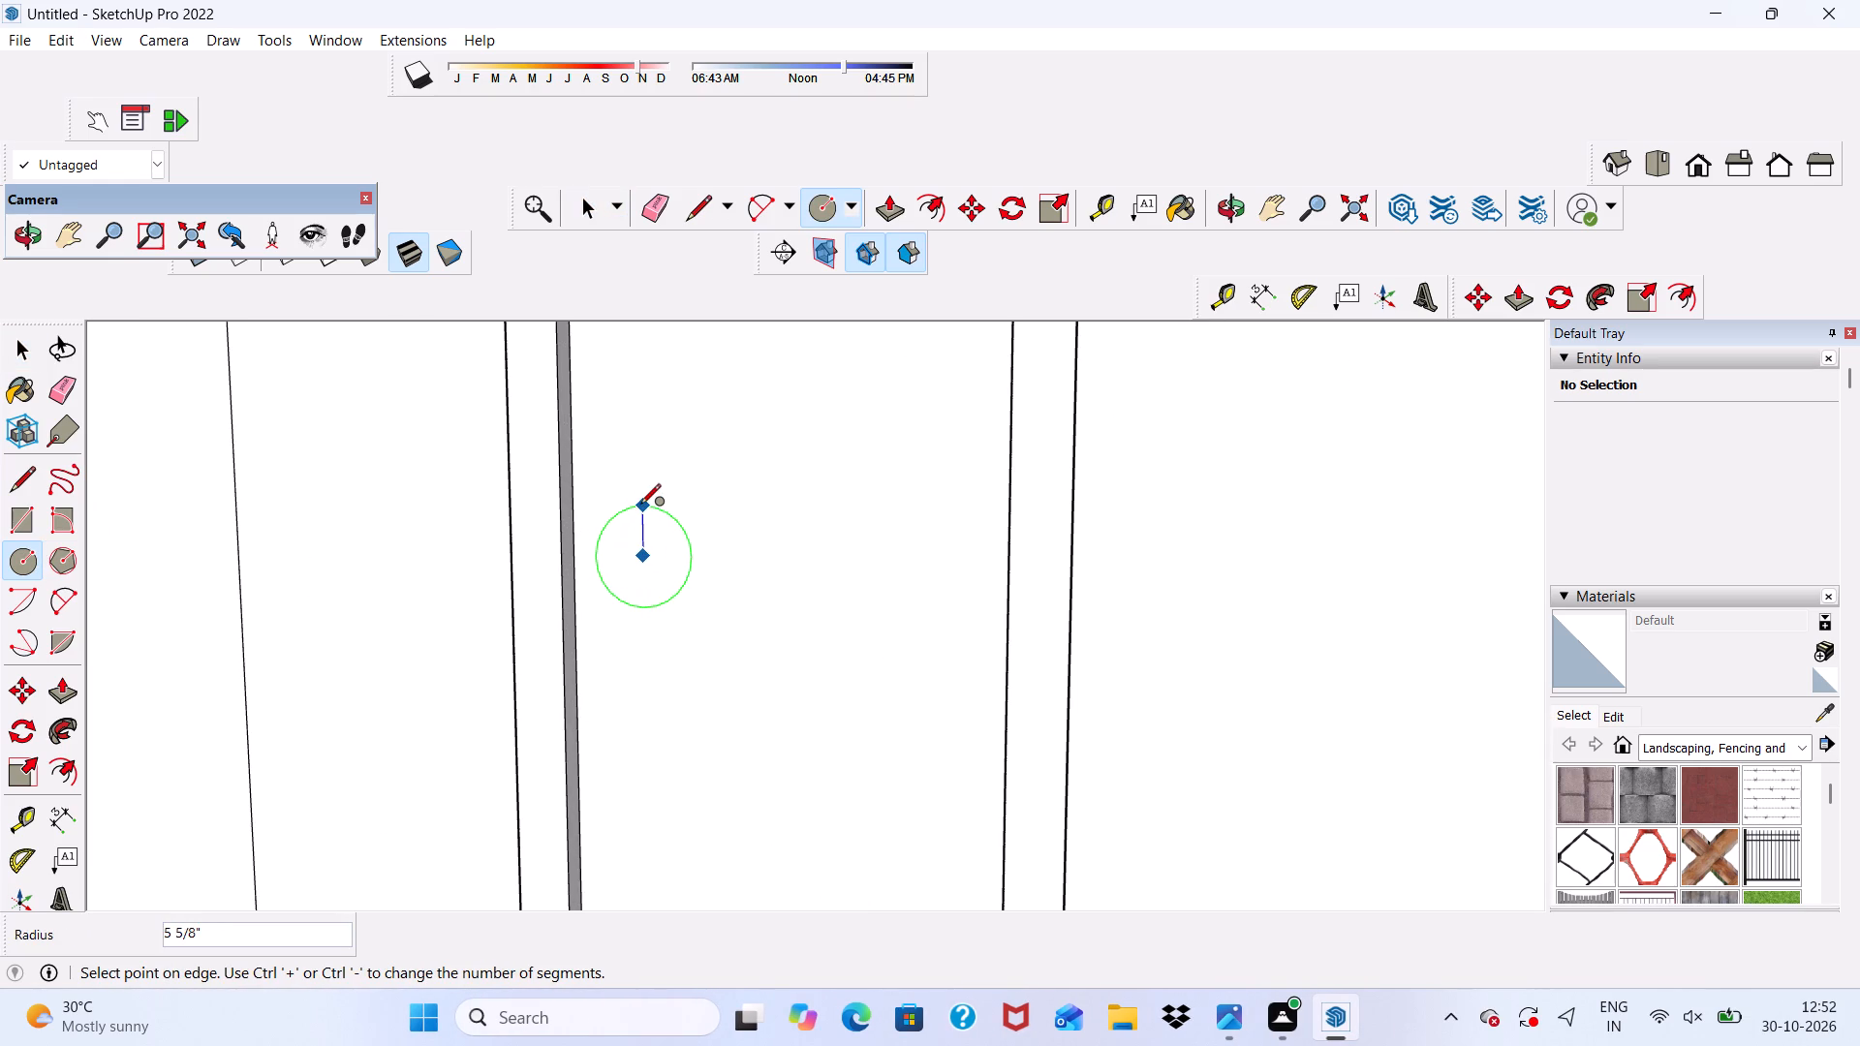
click(649, 514)
scroll(649, 513, down, 10)
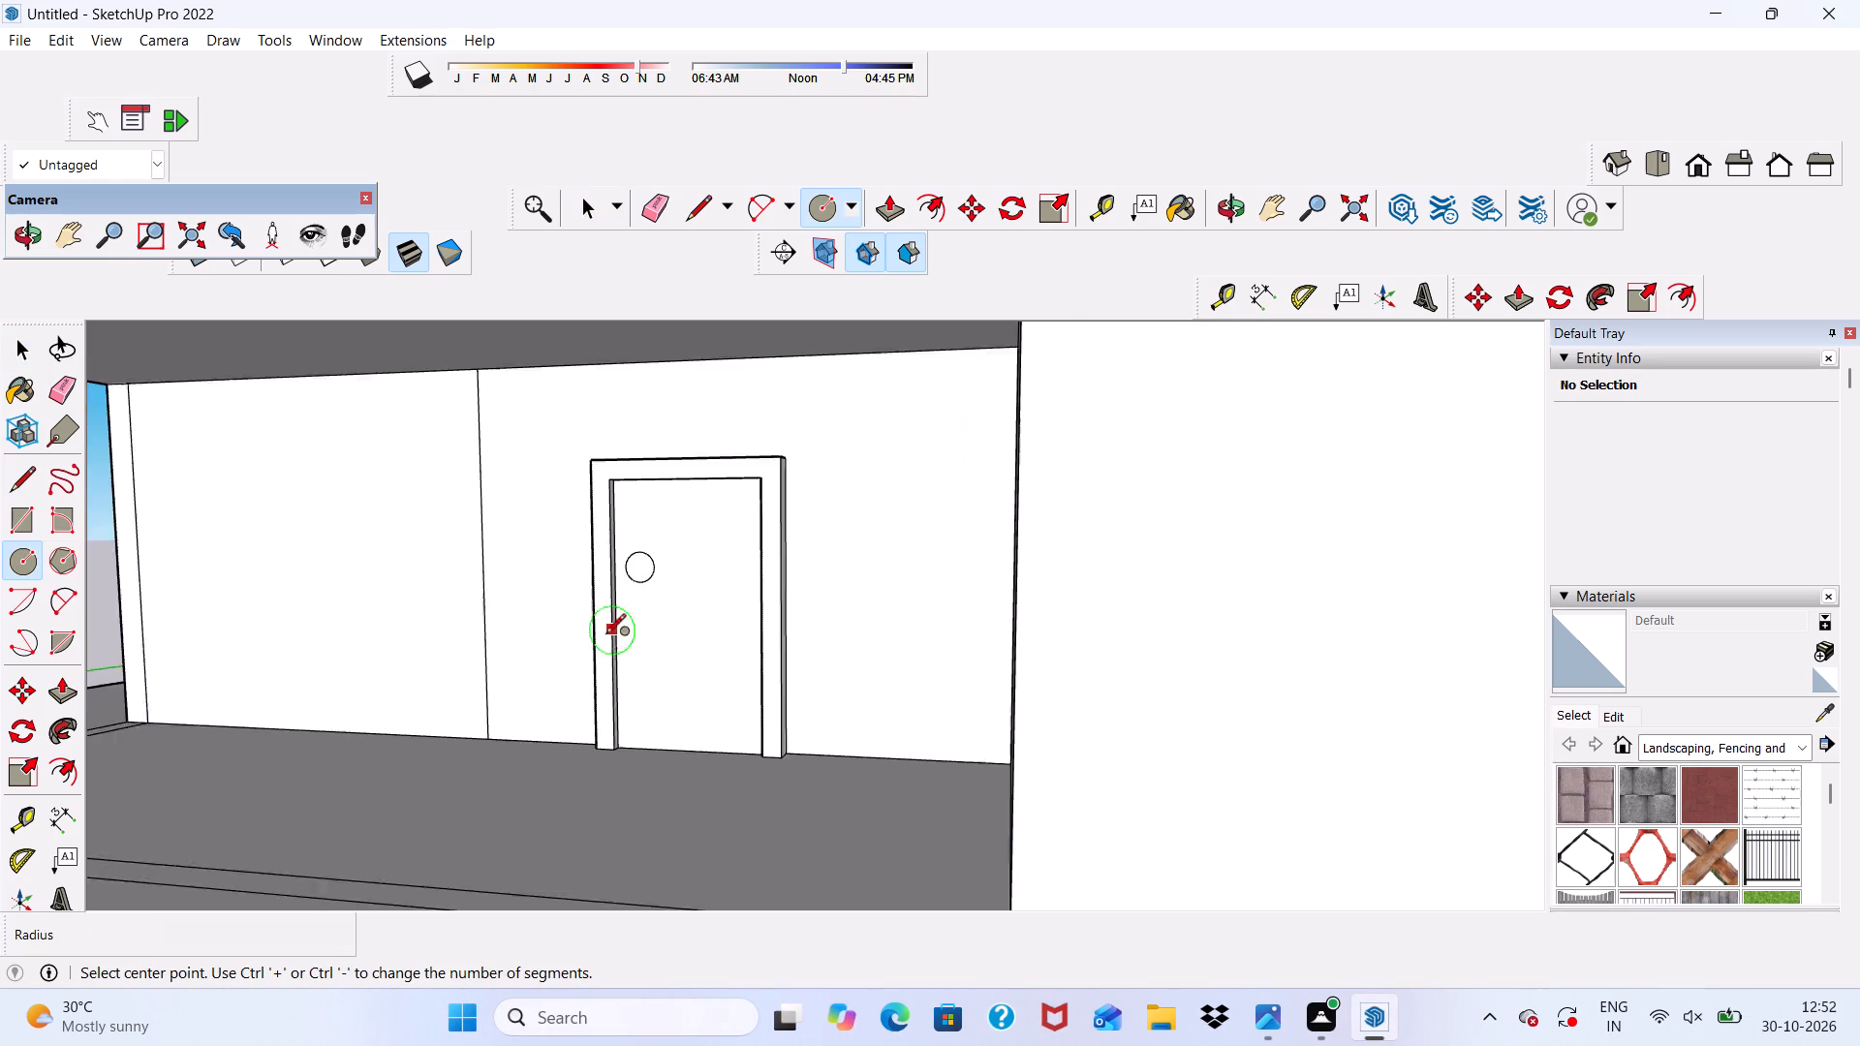
scroll(605, 635, down, 2)
key(space)
Move the circle about 1' 2" down the door panel and slightly inward from the frame.
middle_drag(604, 643, 714, 702)
scroll(714, 704, up, 6)
scroll(676, 559, up, 3)
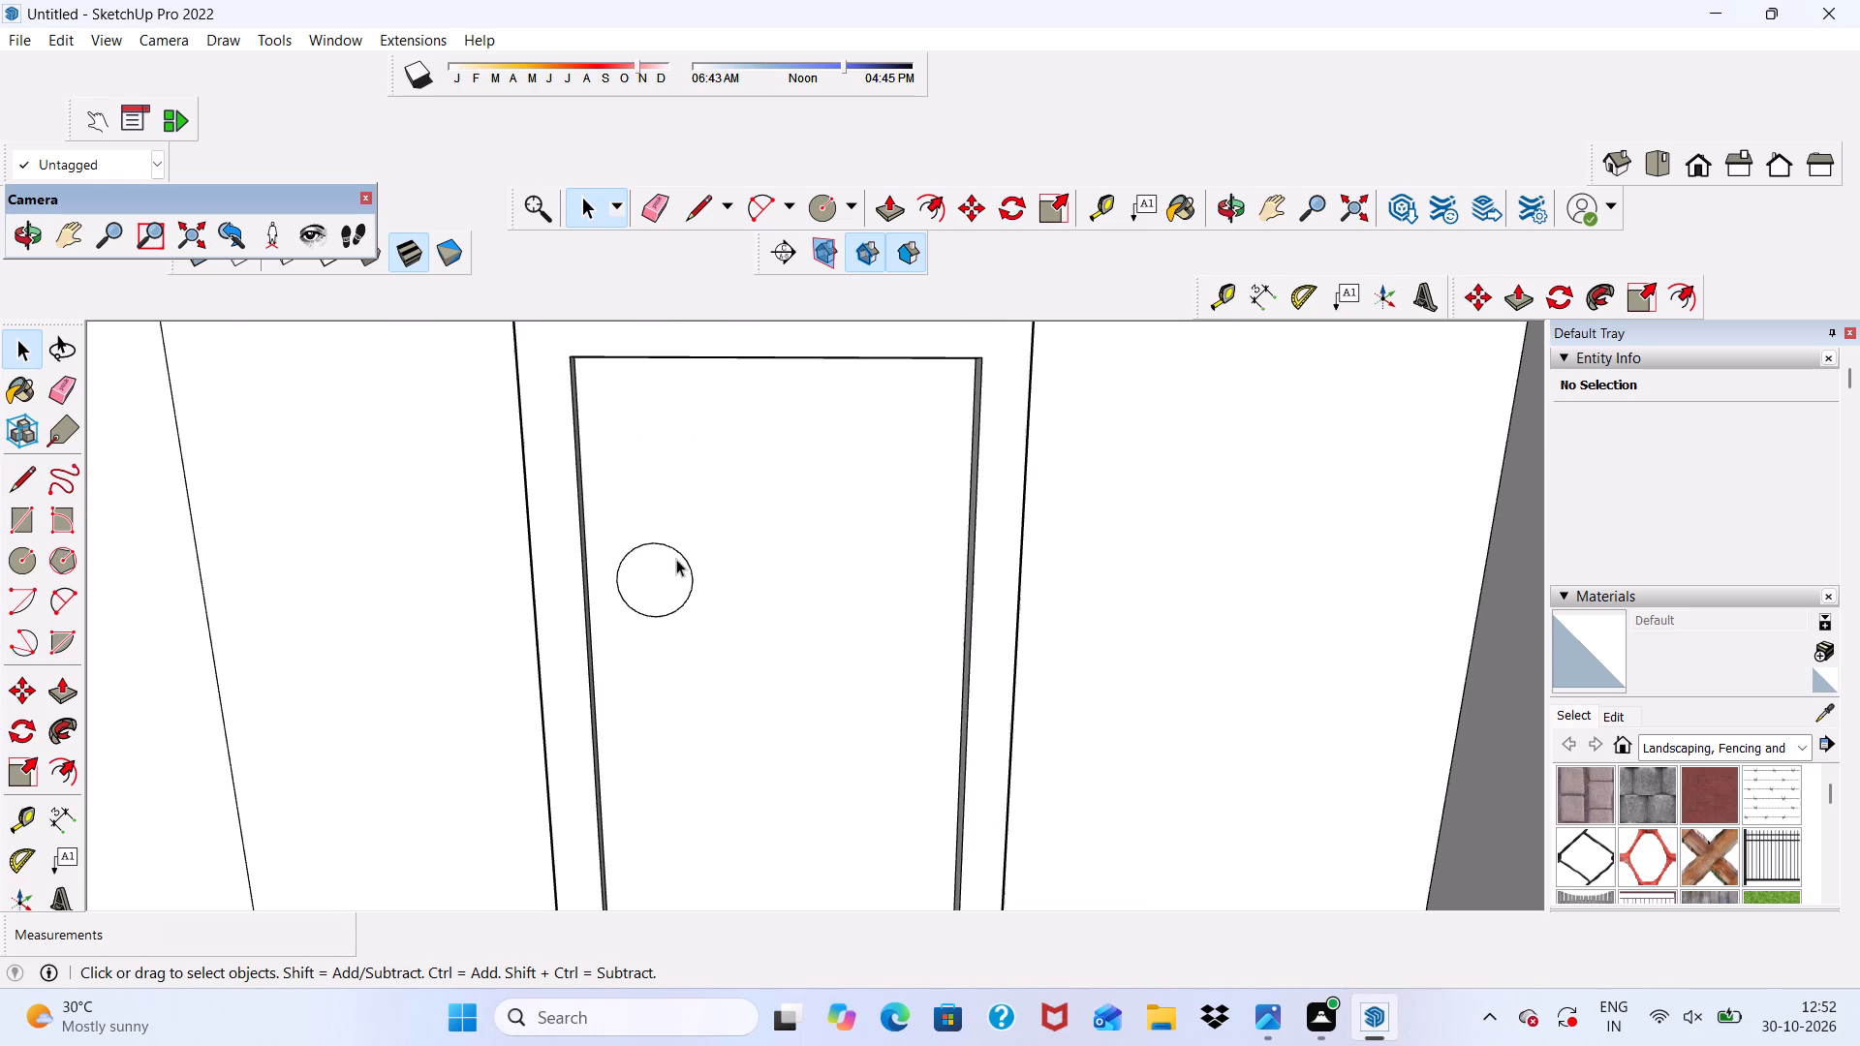
double_click(641, 601)
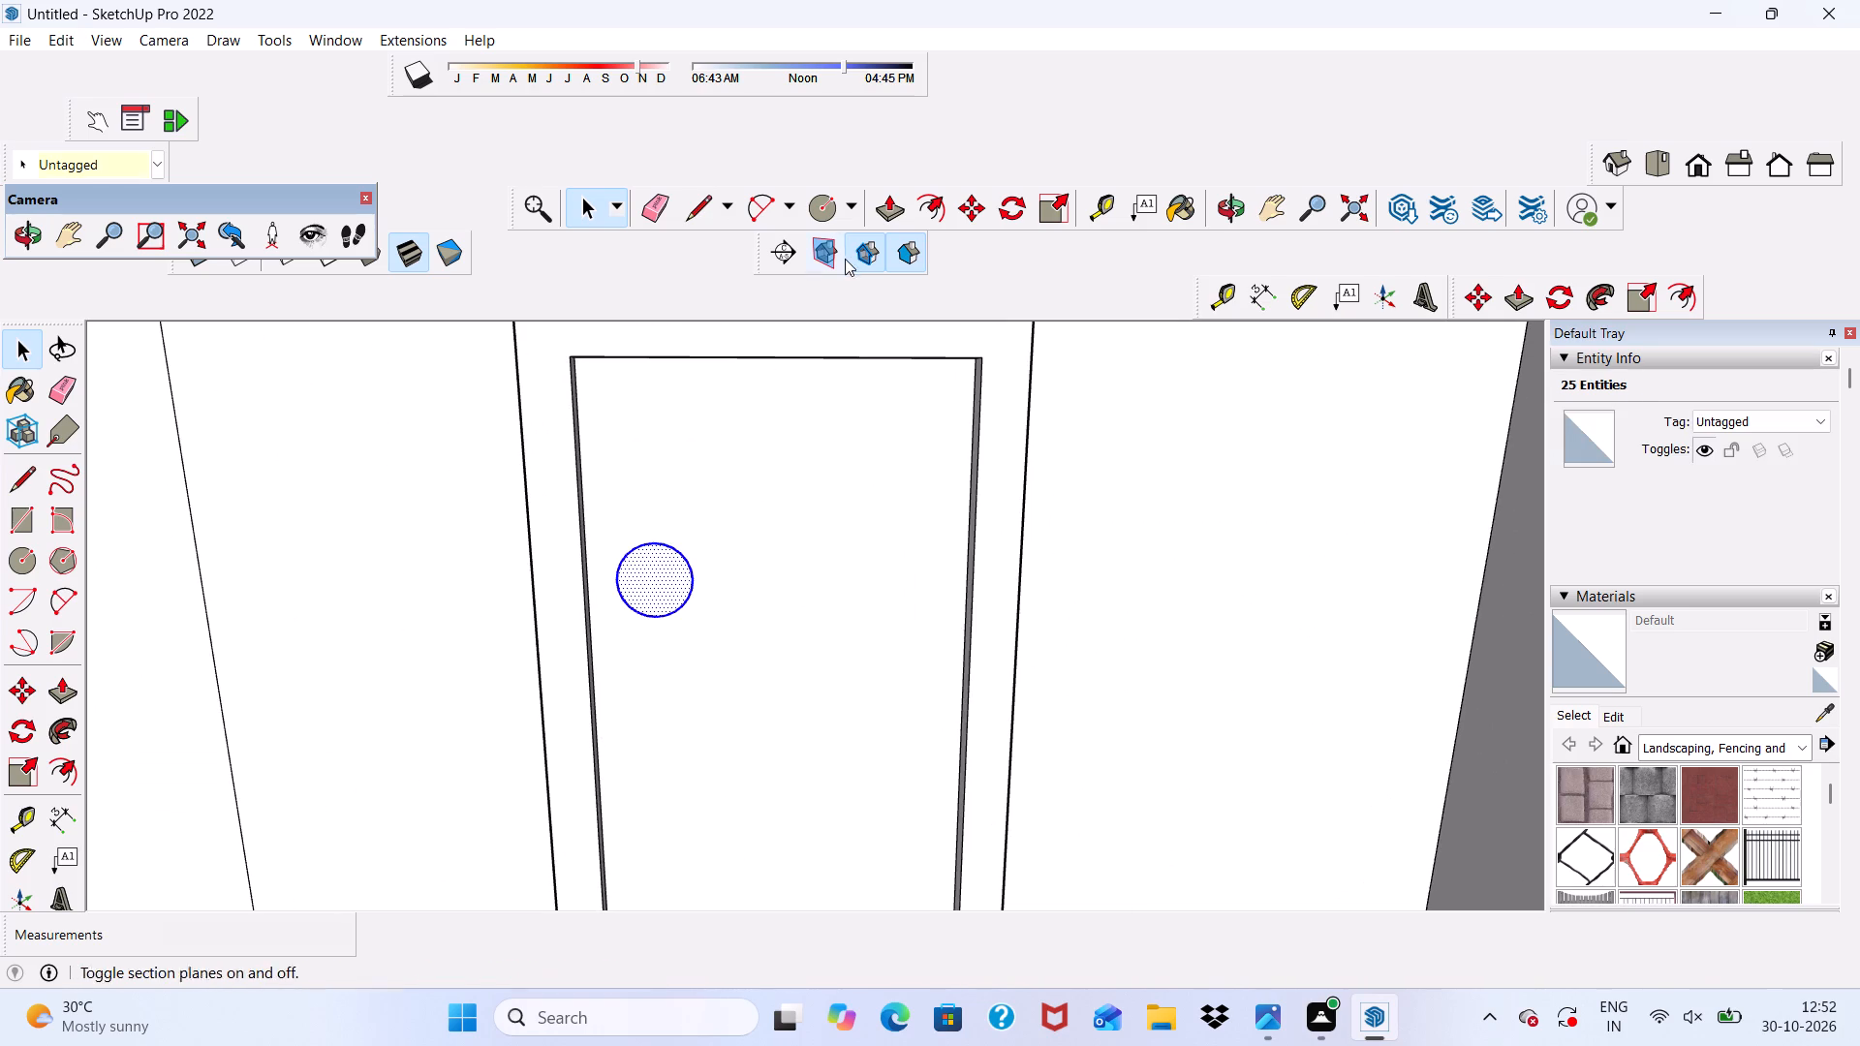
click(975, 212)
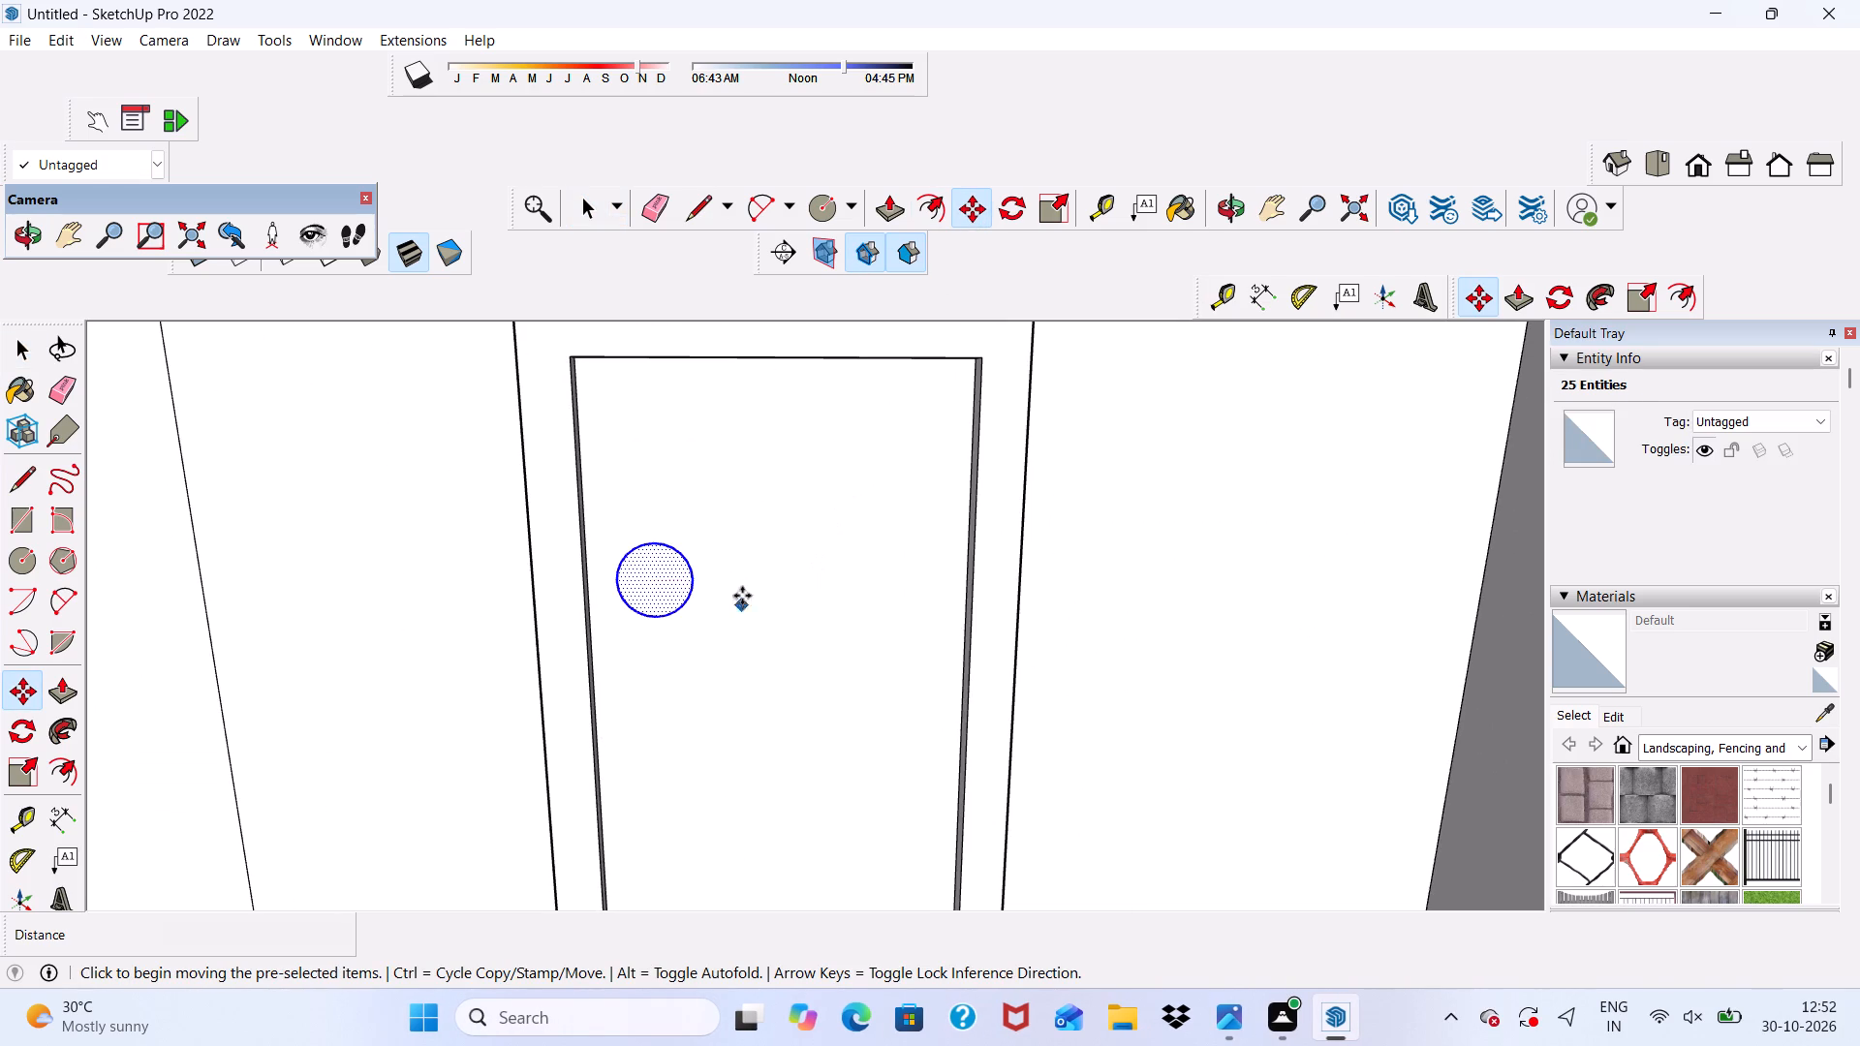
click(665, 590)
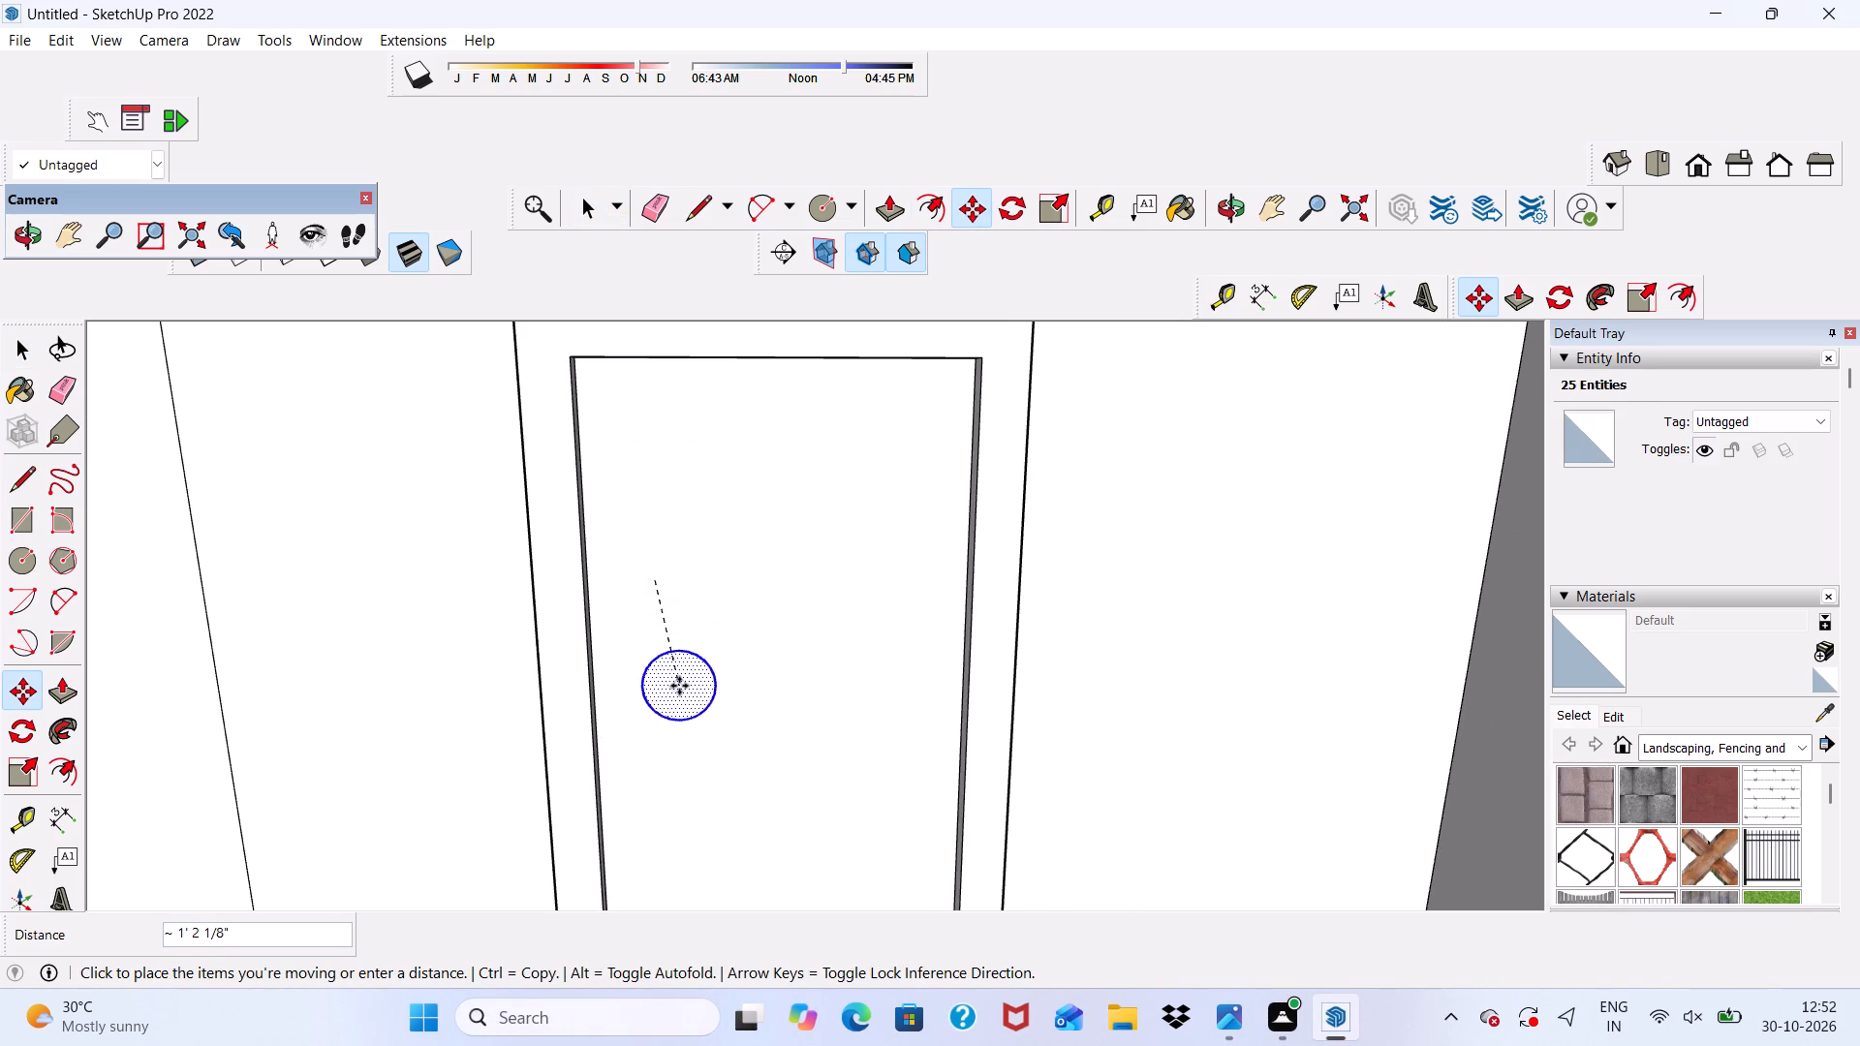
click(689, 691)
scroll(744, 470, down, 6)
middle_drag(770, 612, 784, 535)
key(space)
Push/Pull the circle 3" out from the door panel to form a knob.
scroll(771, 580, up, 3)
click(886, 210)
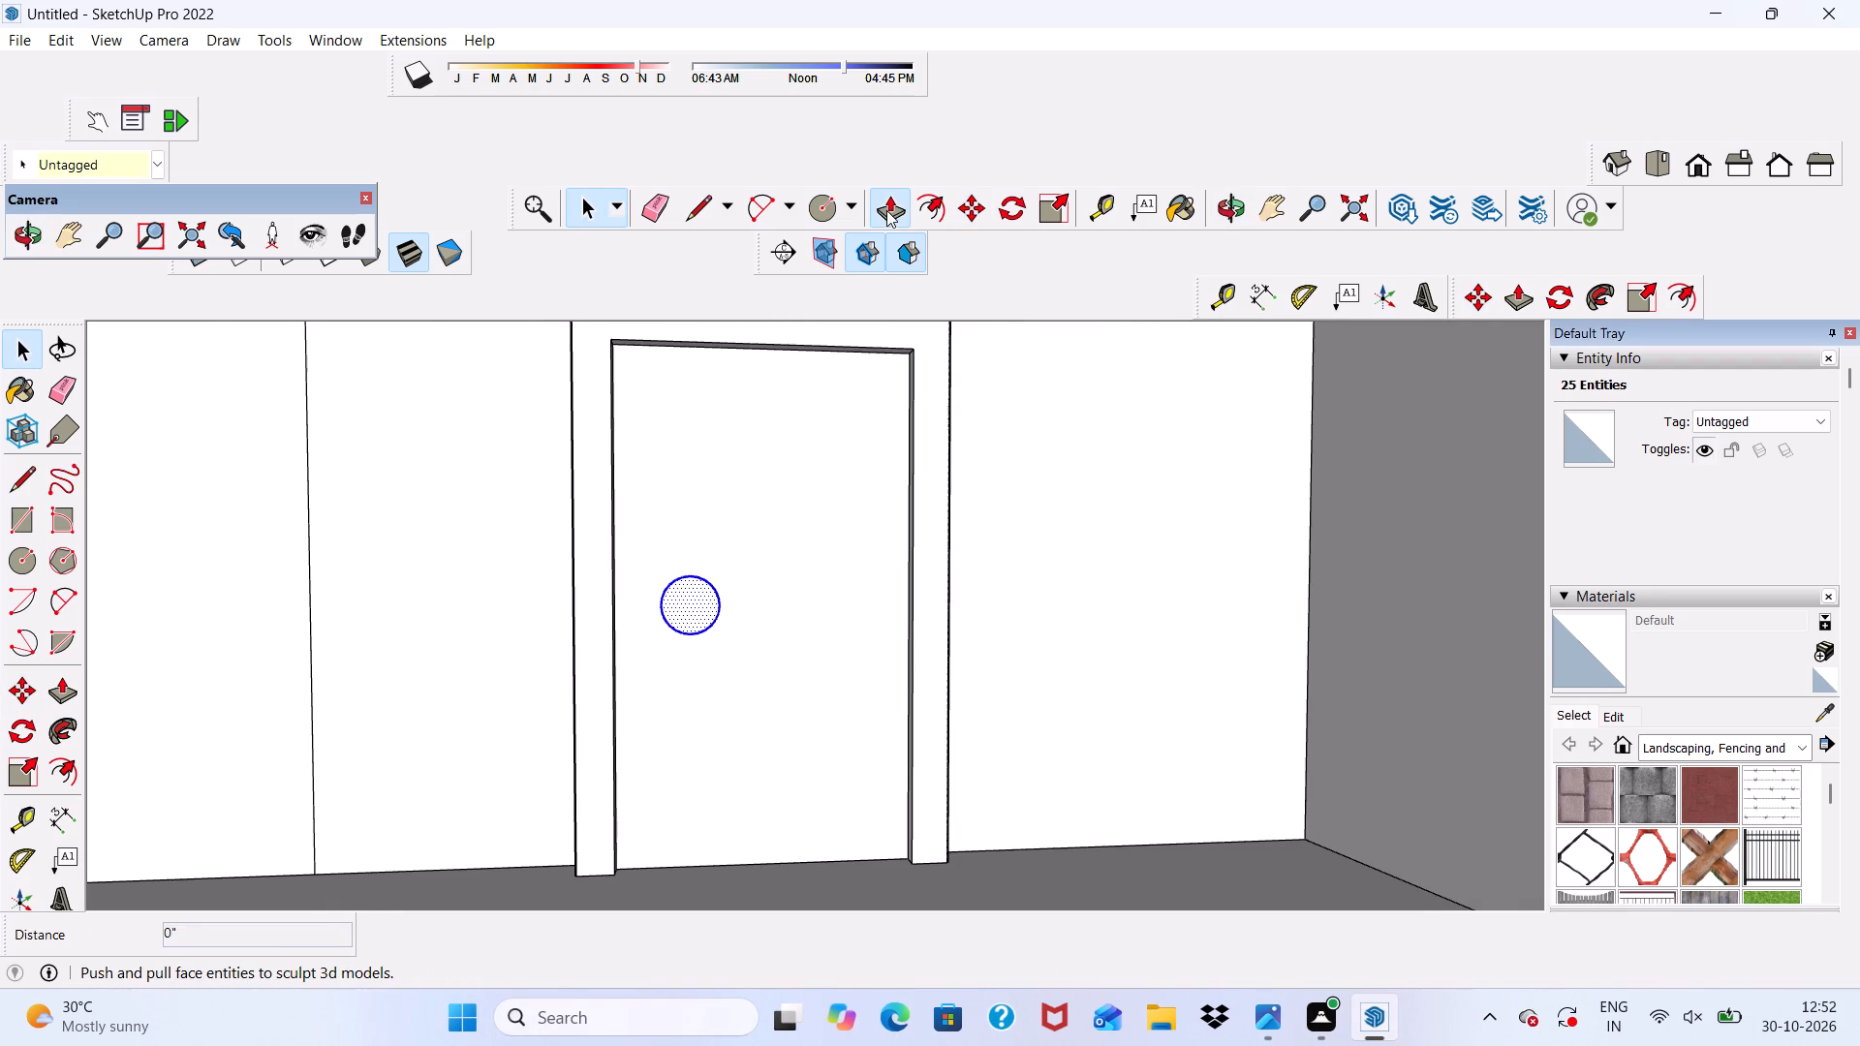
scroll(781, 611, up, 4)
click(666, 597)
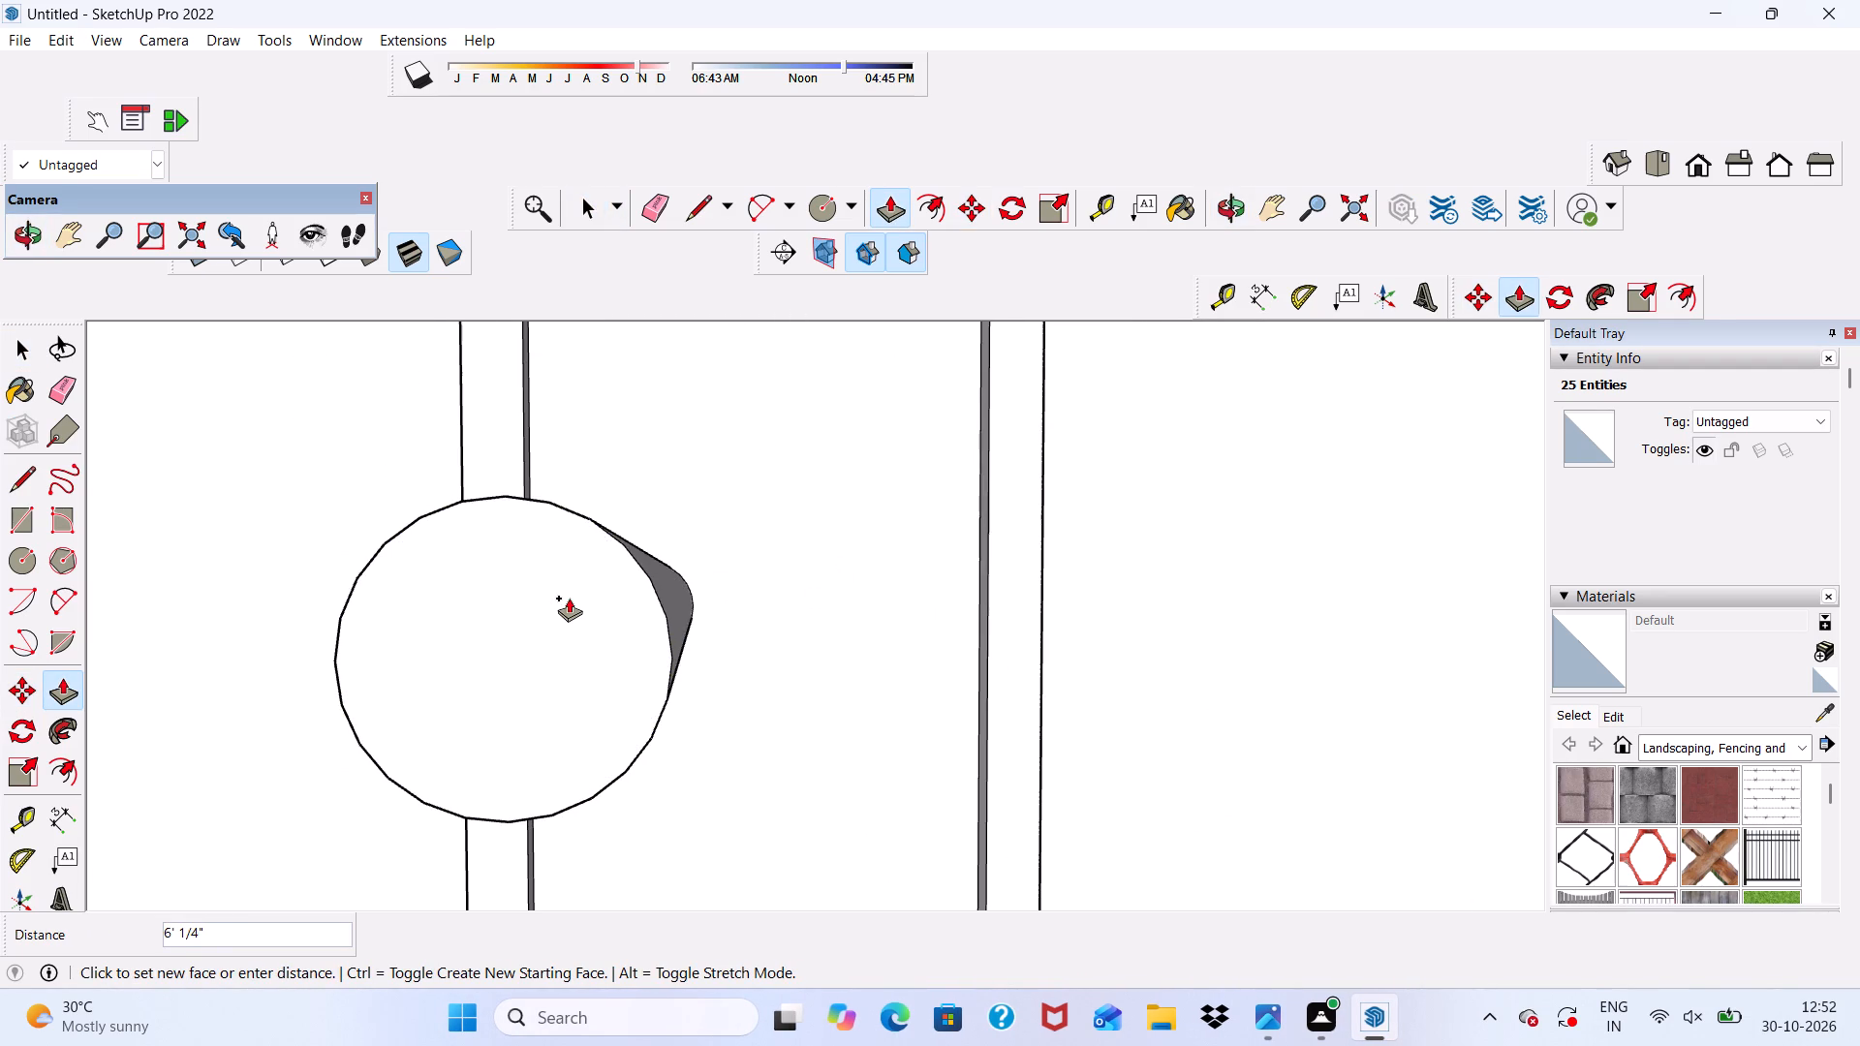
text(3")
key(Return)
key(space)
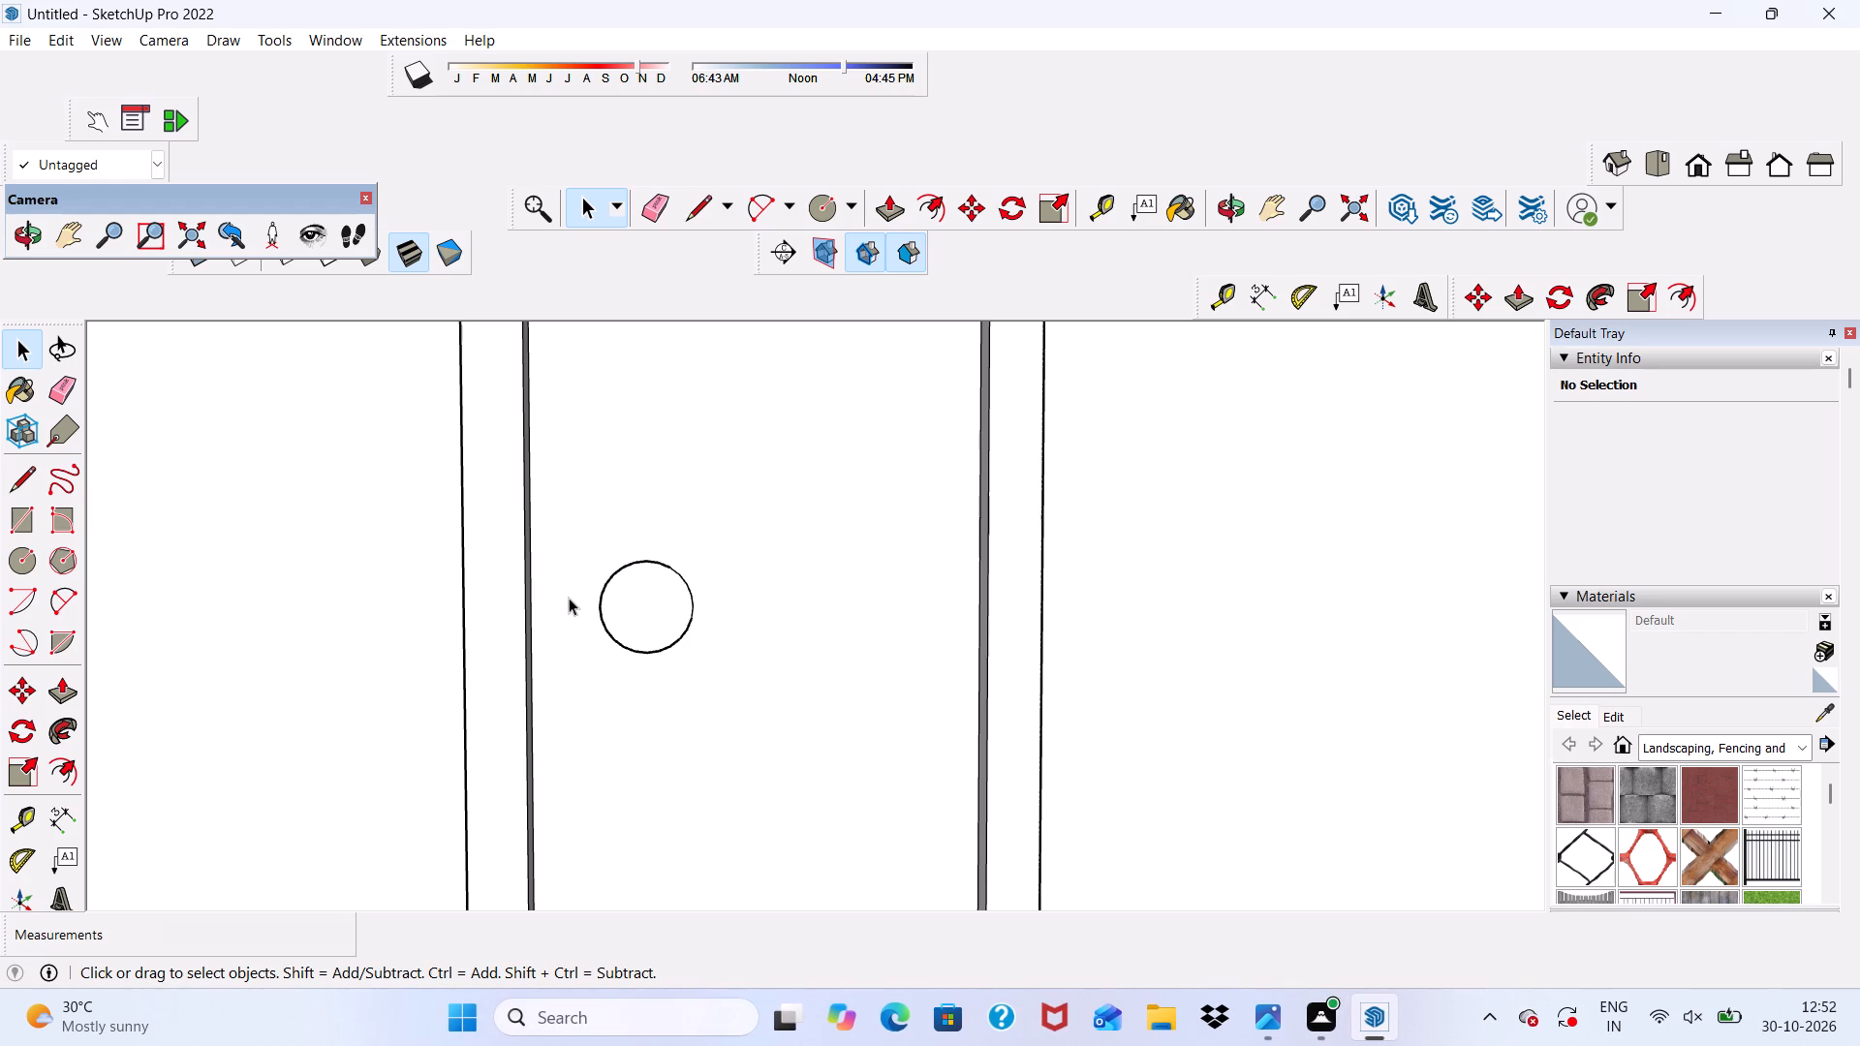
key(space)
Erase the stray strip hanging beneath the slab under the door, including its two remaining side edges.
scroll(713, 612, down, 7)
middle_drag(718, 590, 933, 620)
scroll(716, 485, down, 16)
middle_drag(956, 608, 785, 655)
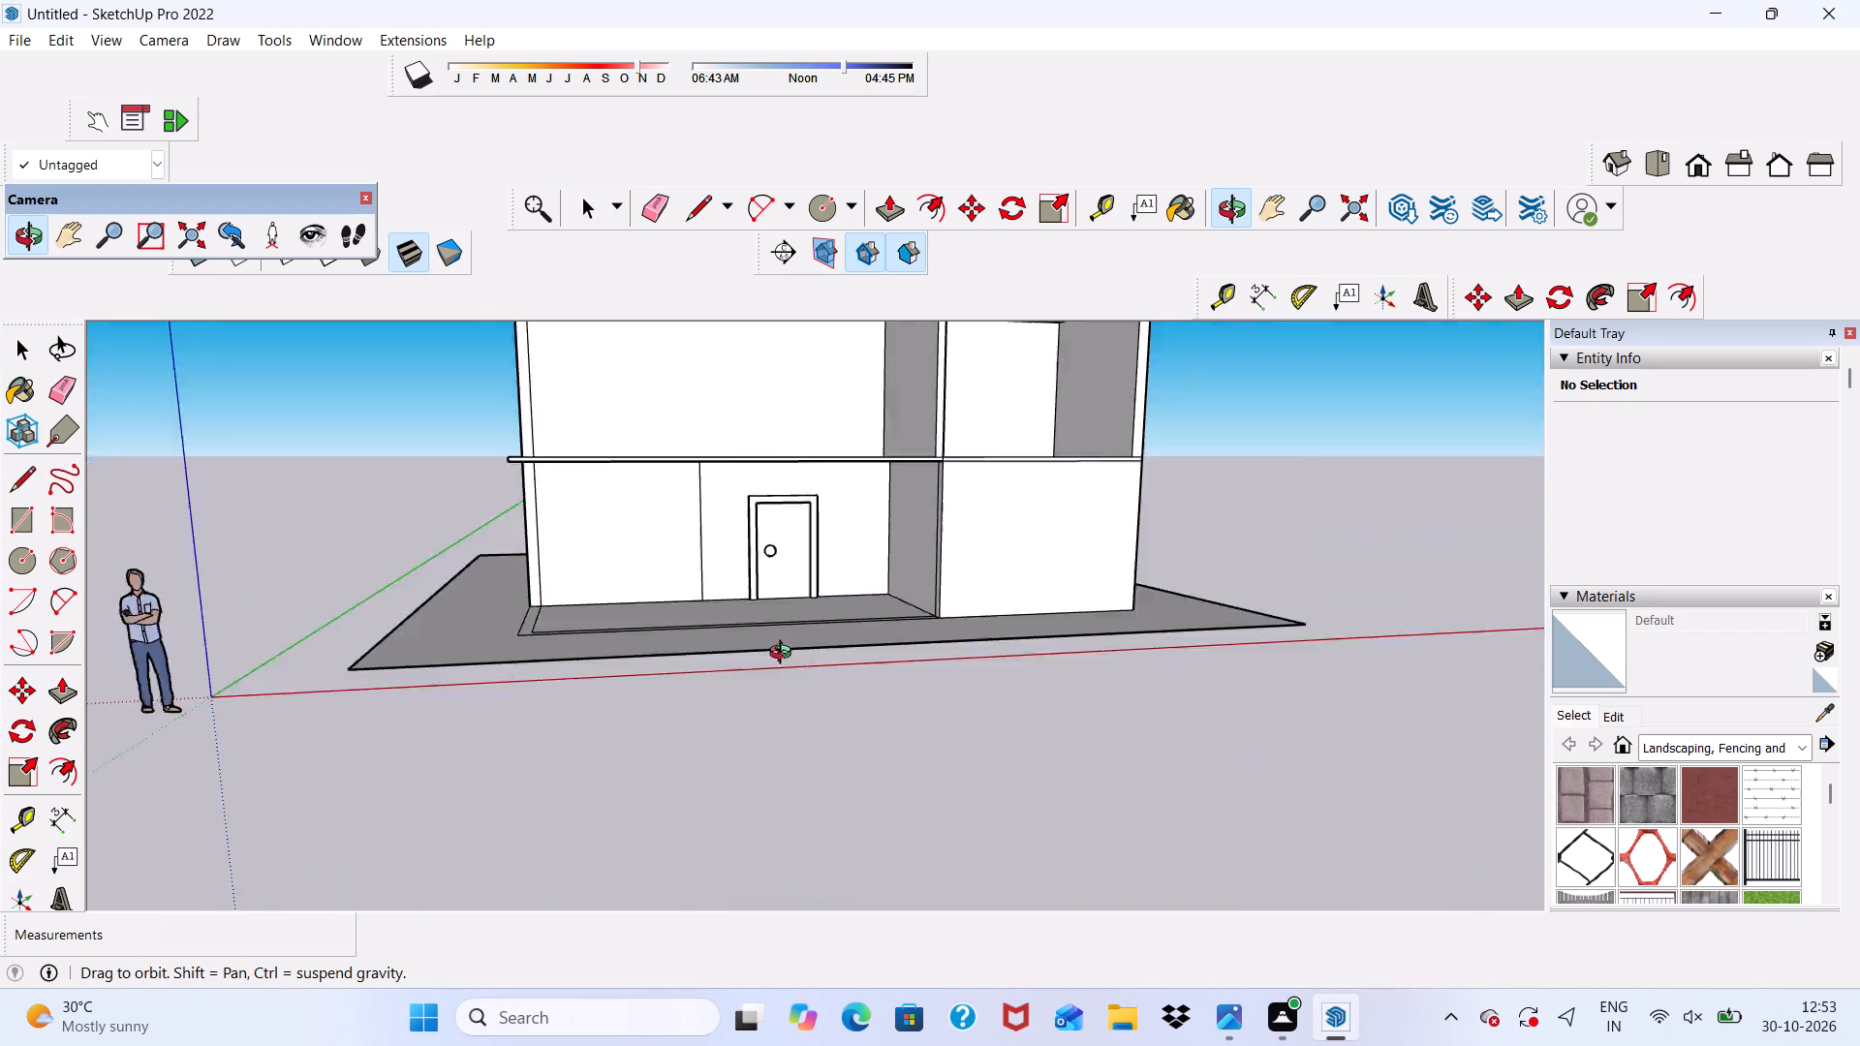
middle_drag(785, 655, 764, 442)
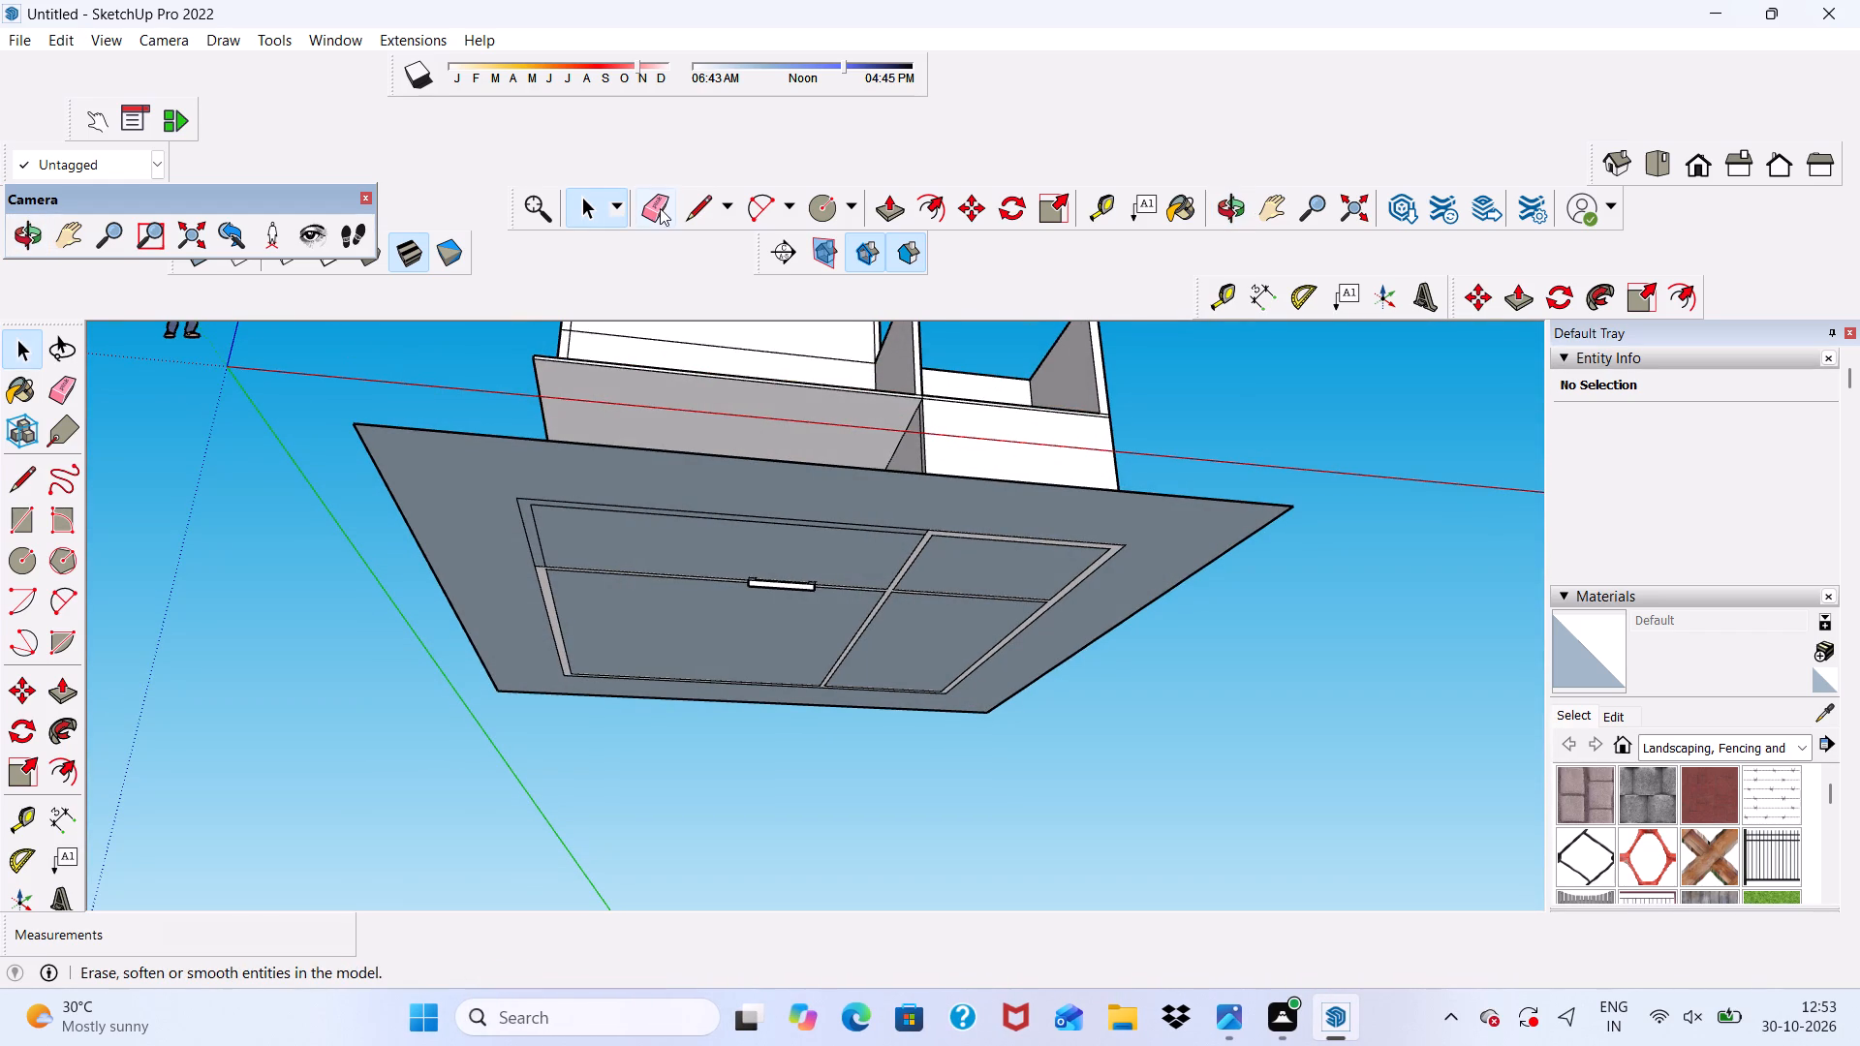
click(659, 202)
scroll(807, 535, up, 10)
scroll(790, 606, down, 4)
scroll(789, 605, up, 3)
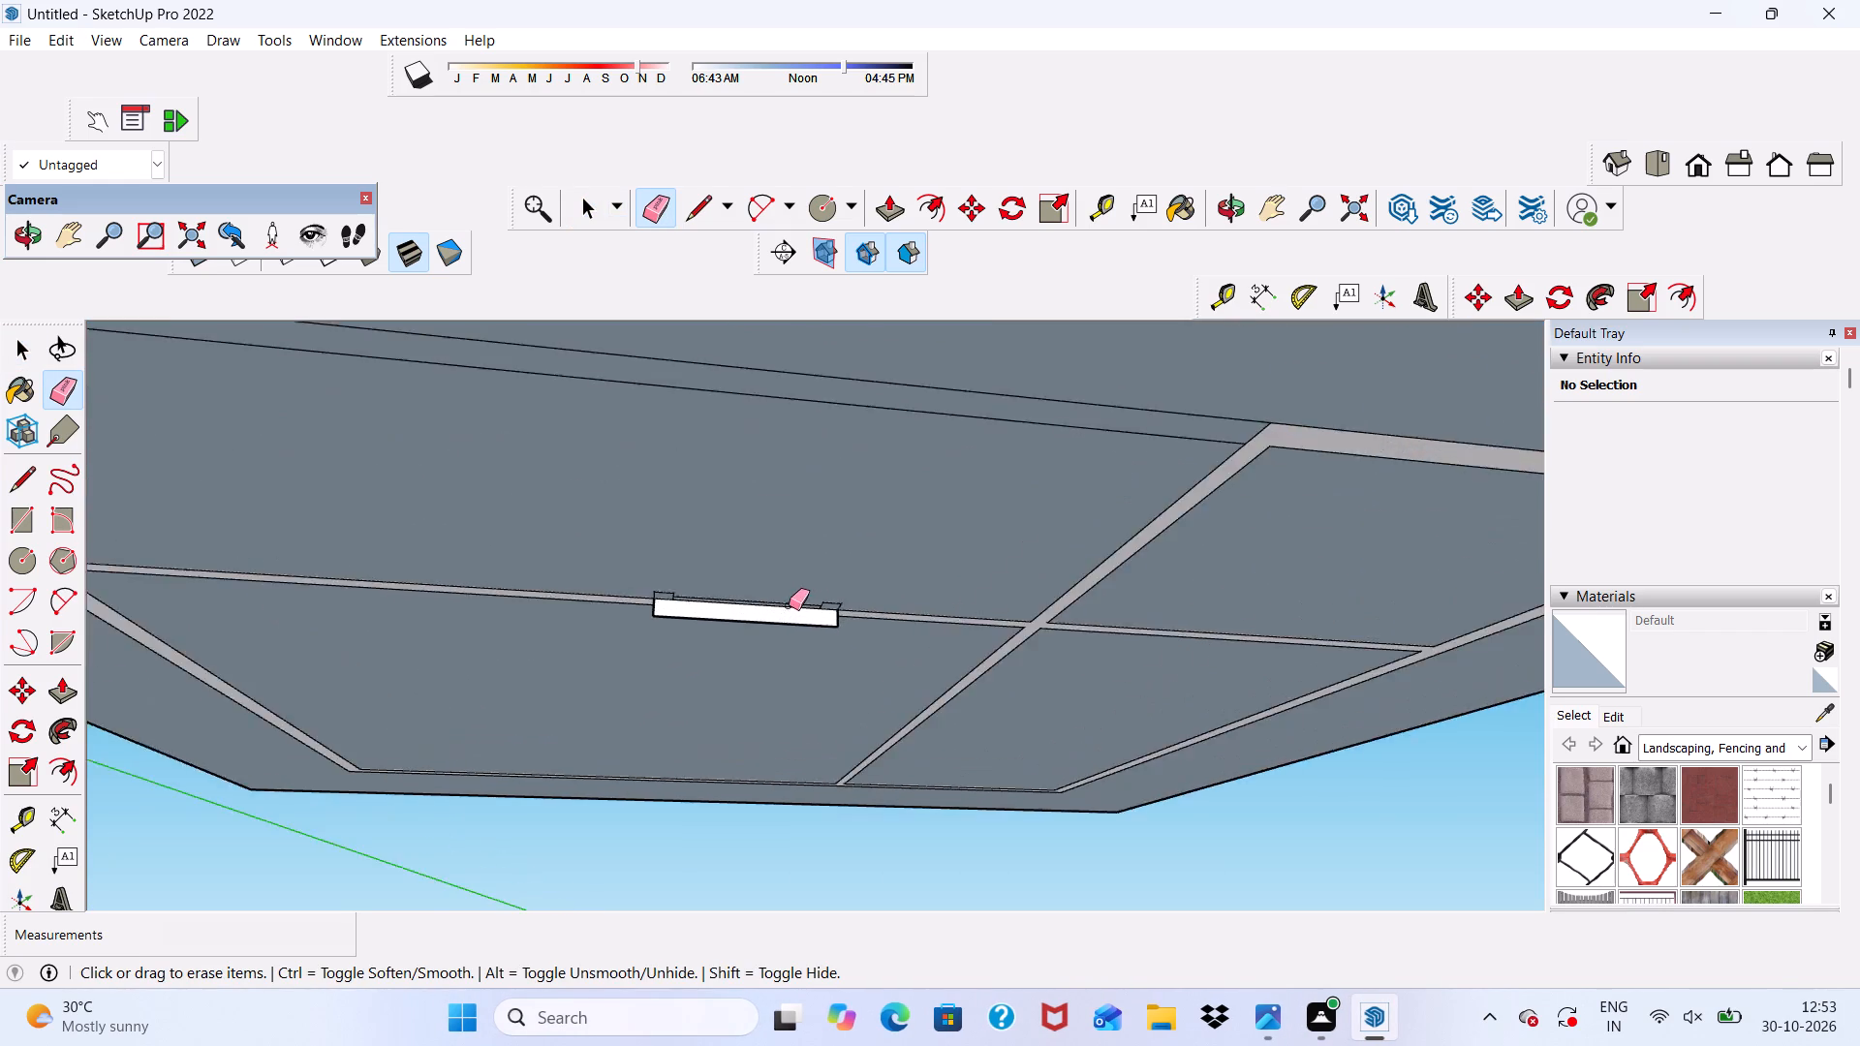
scroll(789, 605, up, 6)
click(735, 610)
scroll(870, 627, up, 6)
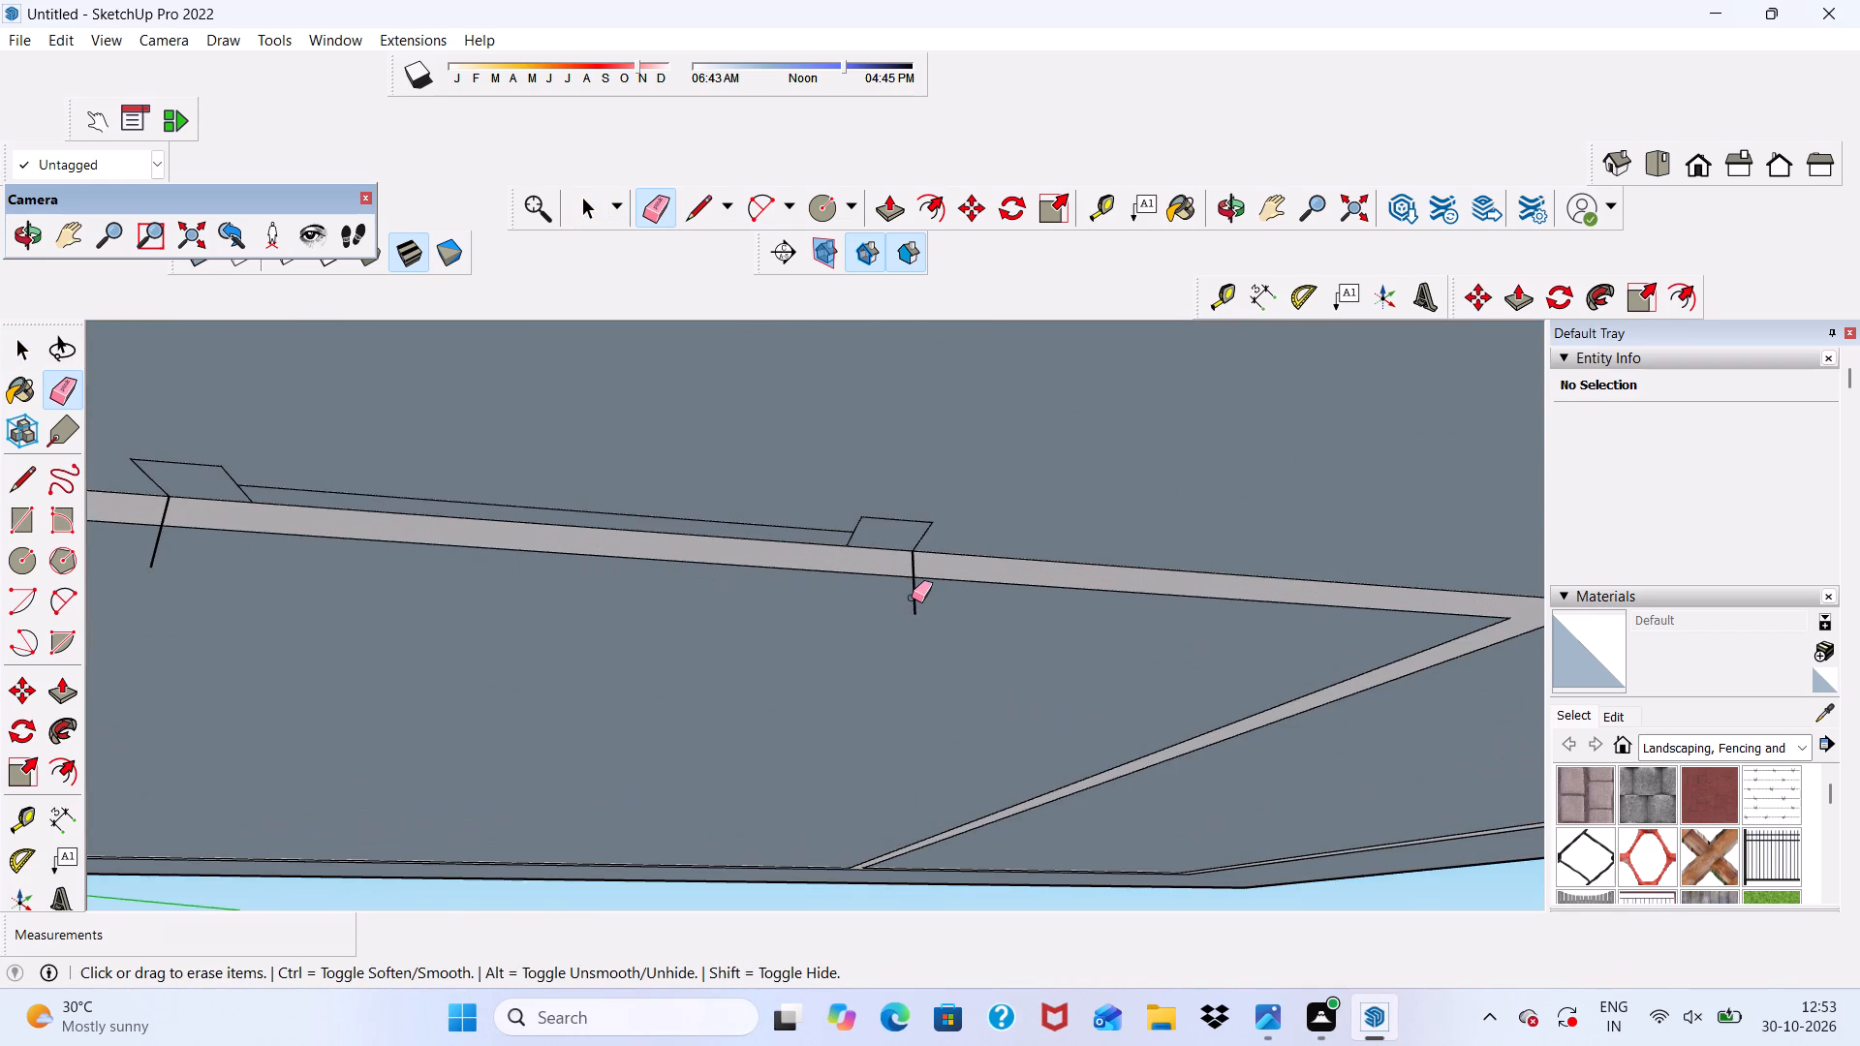
click(912, 598)
scroll(131, 528, up, 4)
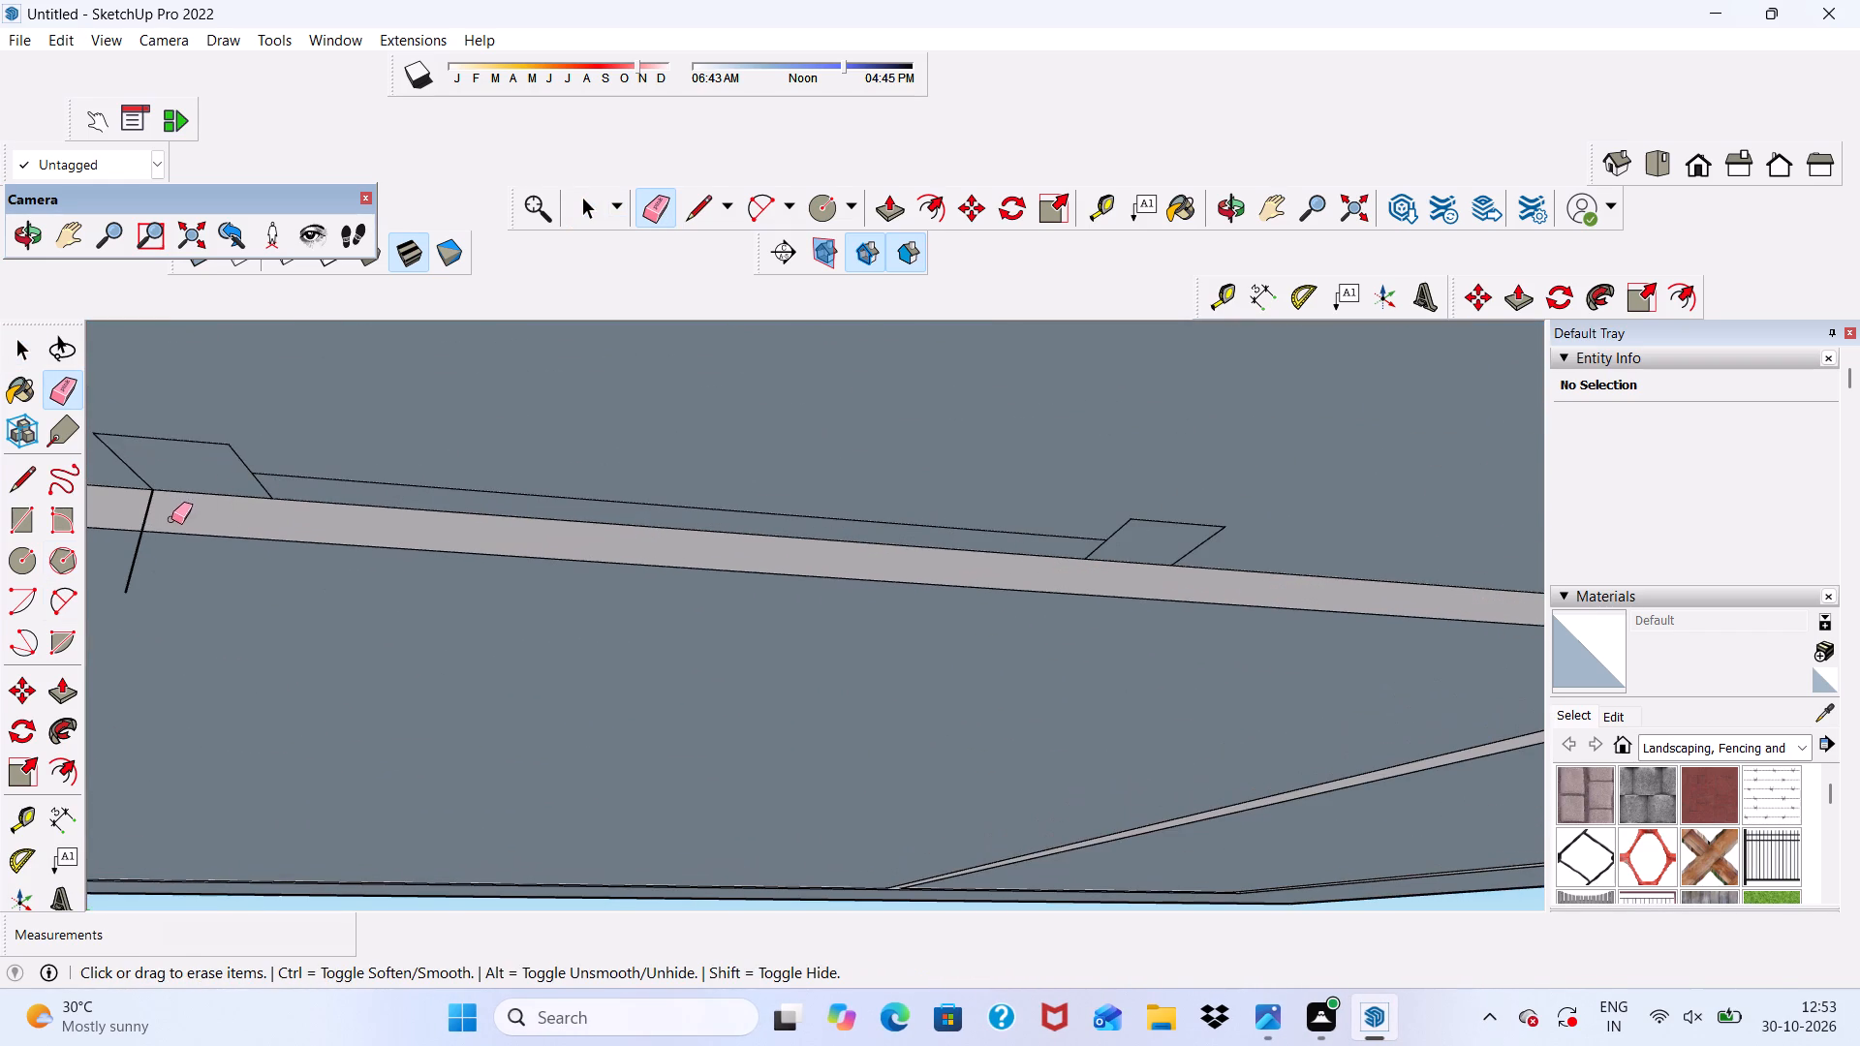
click(142, 518)
scroll(223, 523, down, 12)
key(space)
scroll(680, 514, down, 15)
scroll(702, 528, down, 6)
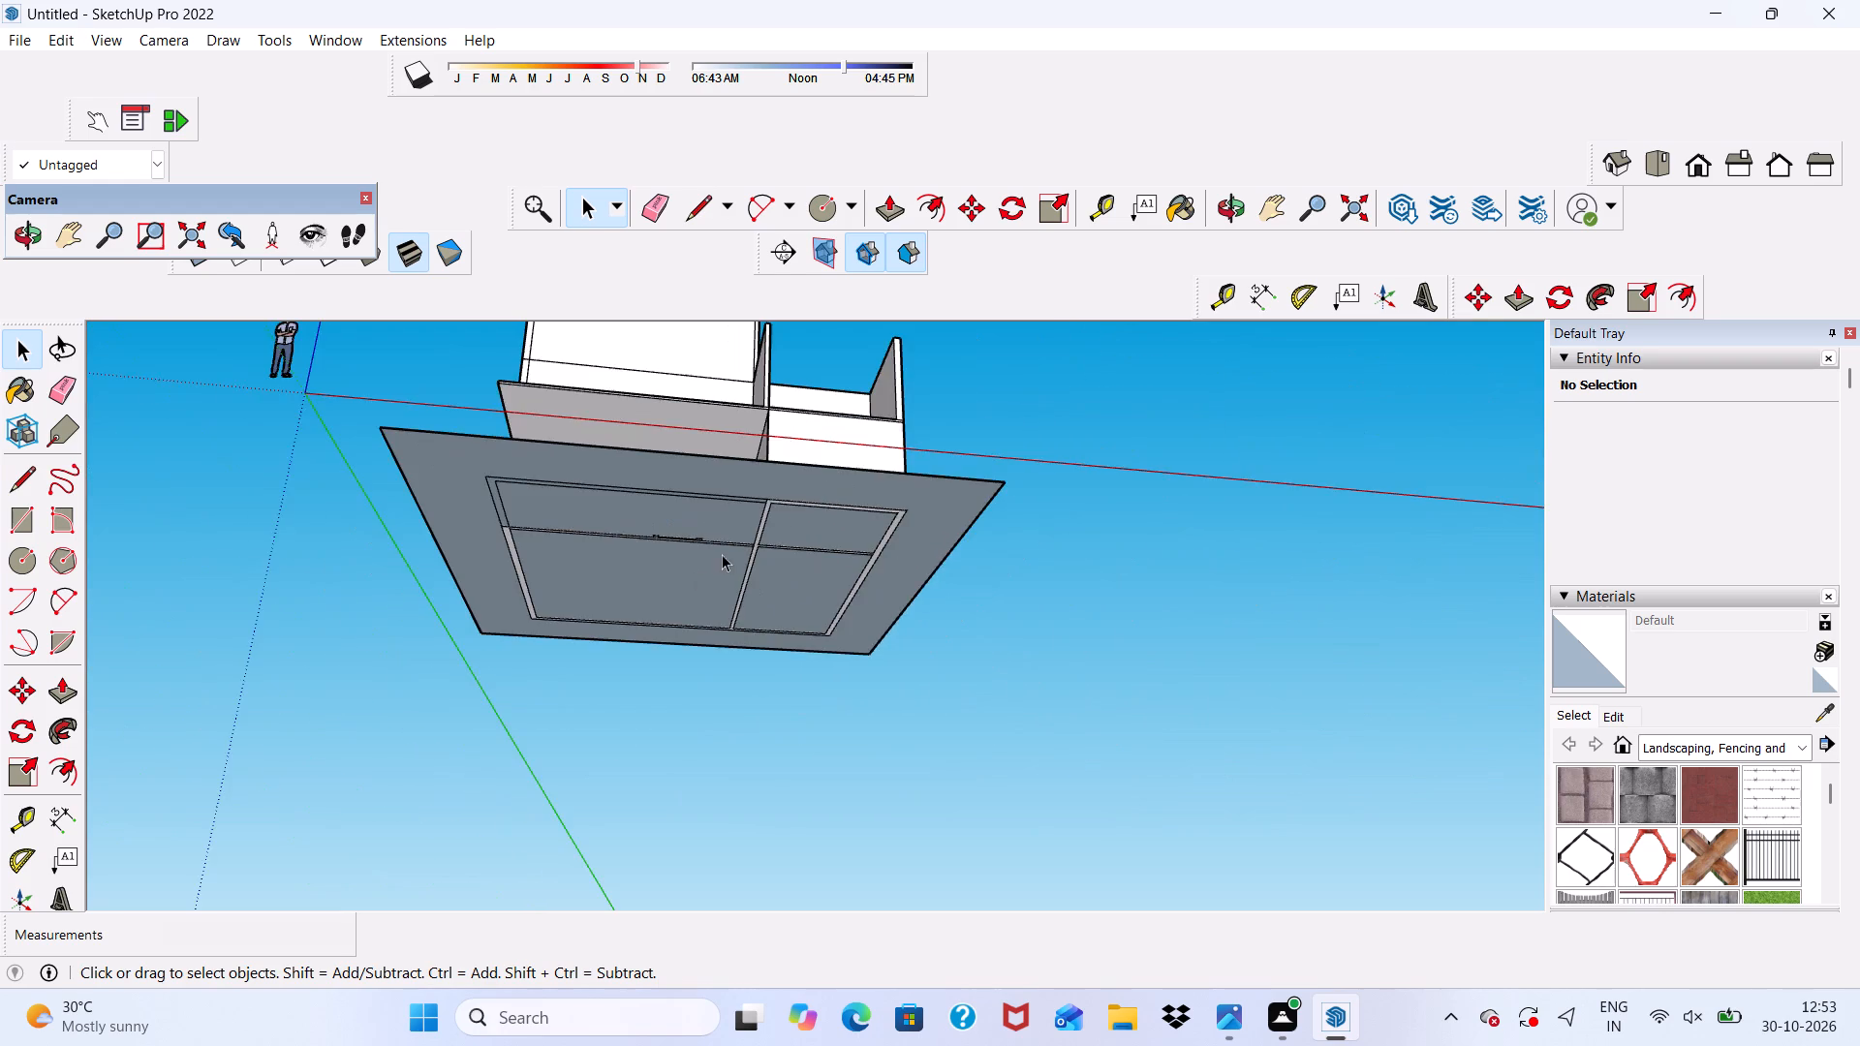
Push/Pull the ground-floor wall section beyond the dividing line beside the door outward by 3".
middle_drag(724, 552, 783, 734)
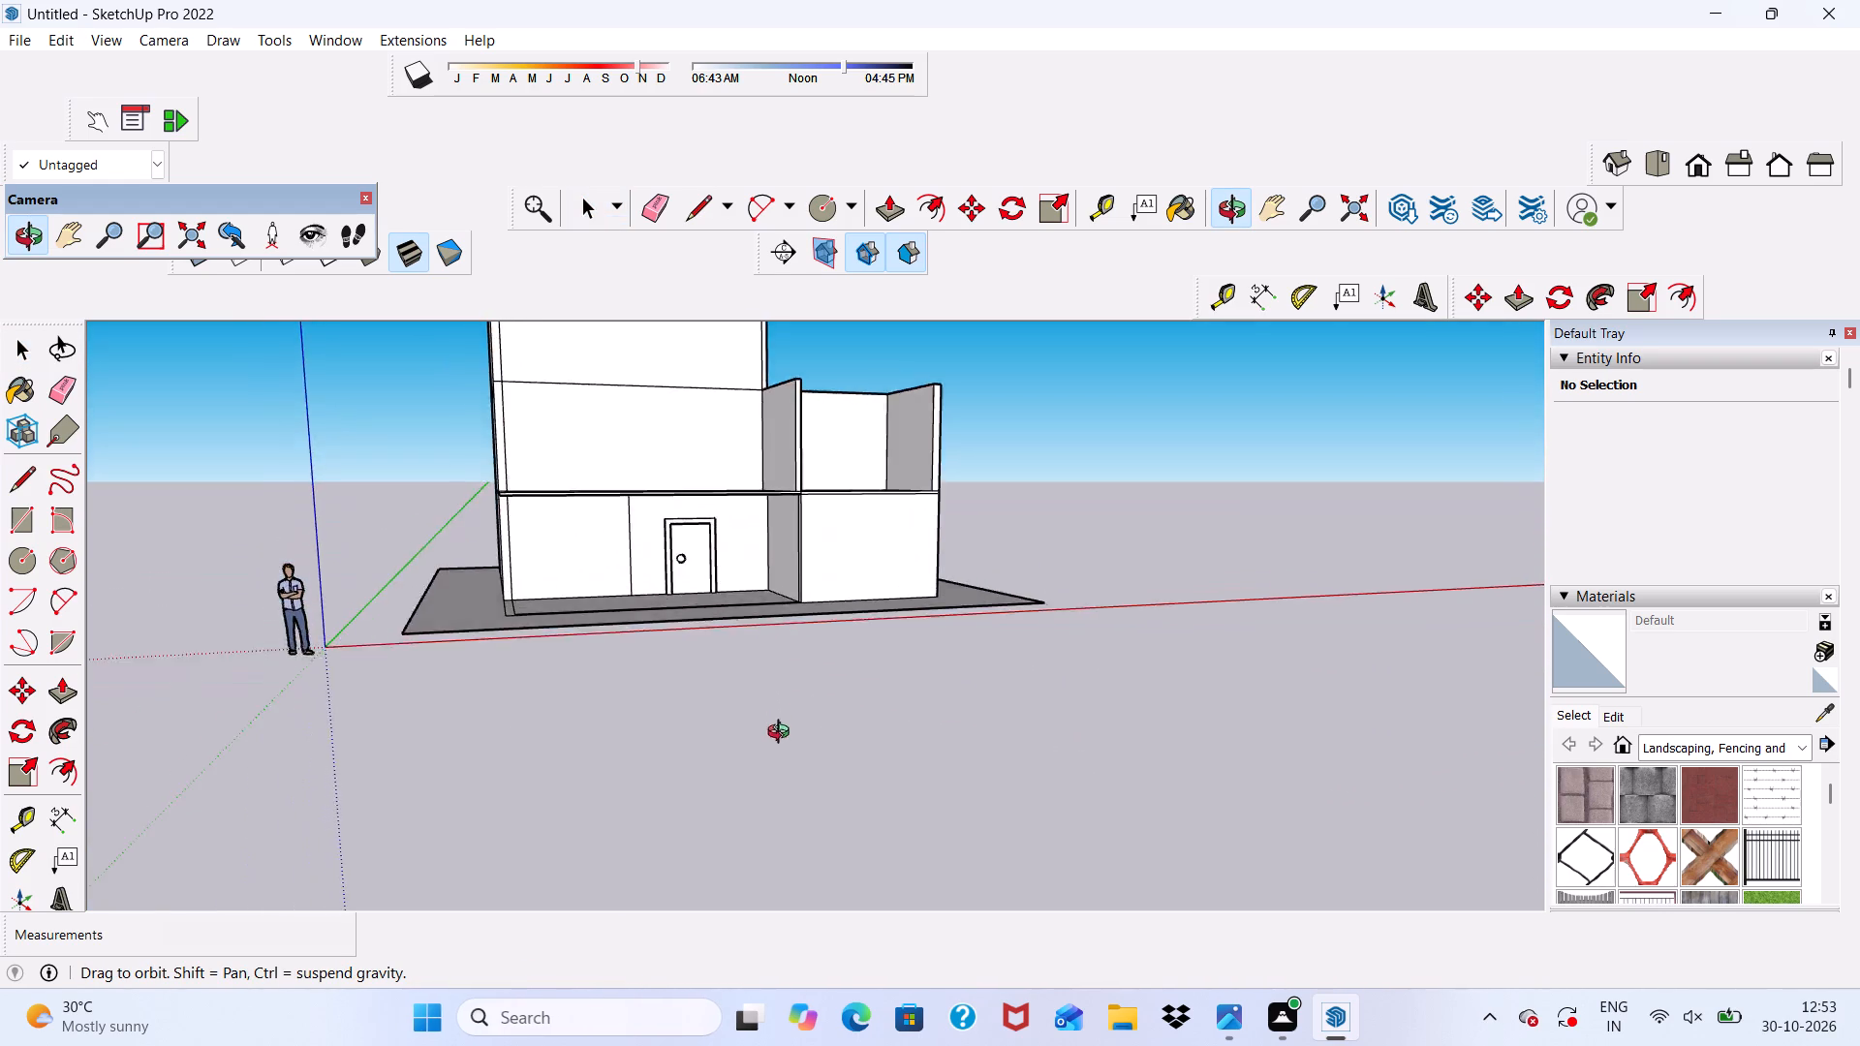
middle_drag(783, 734, 779, 751)
scroll(495, 479, up, 15)
middle_drag(674, 550, 662, 595)
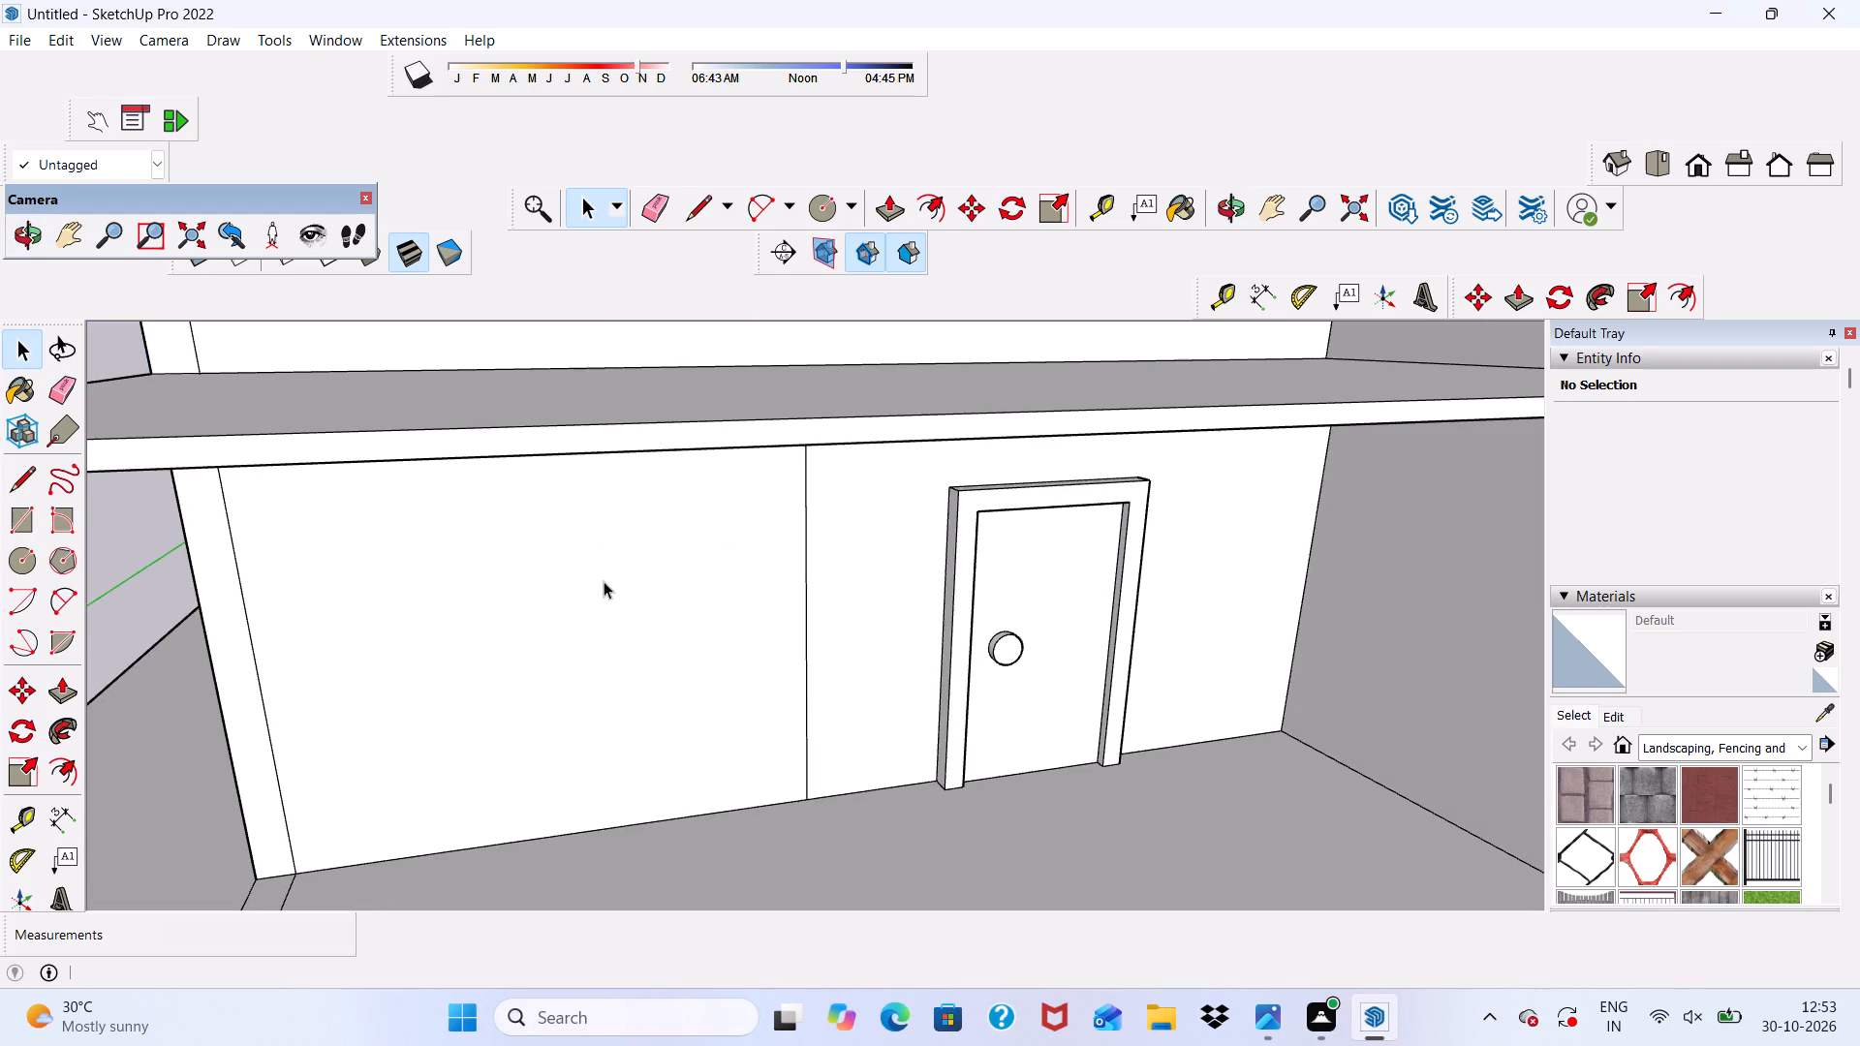
click(604, 581)
click(866, 198)
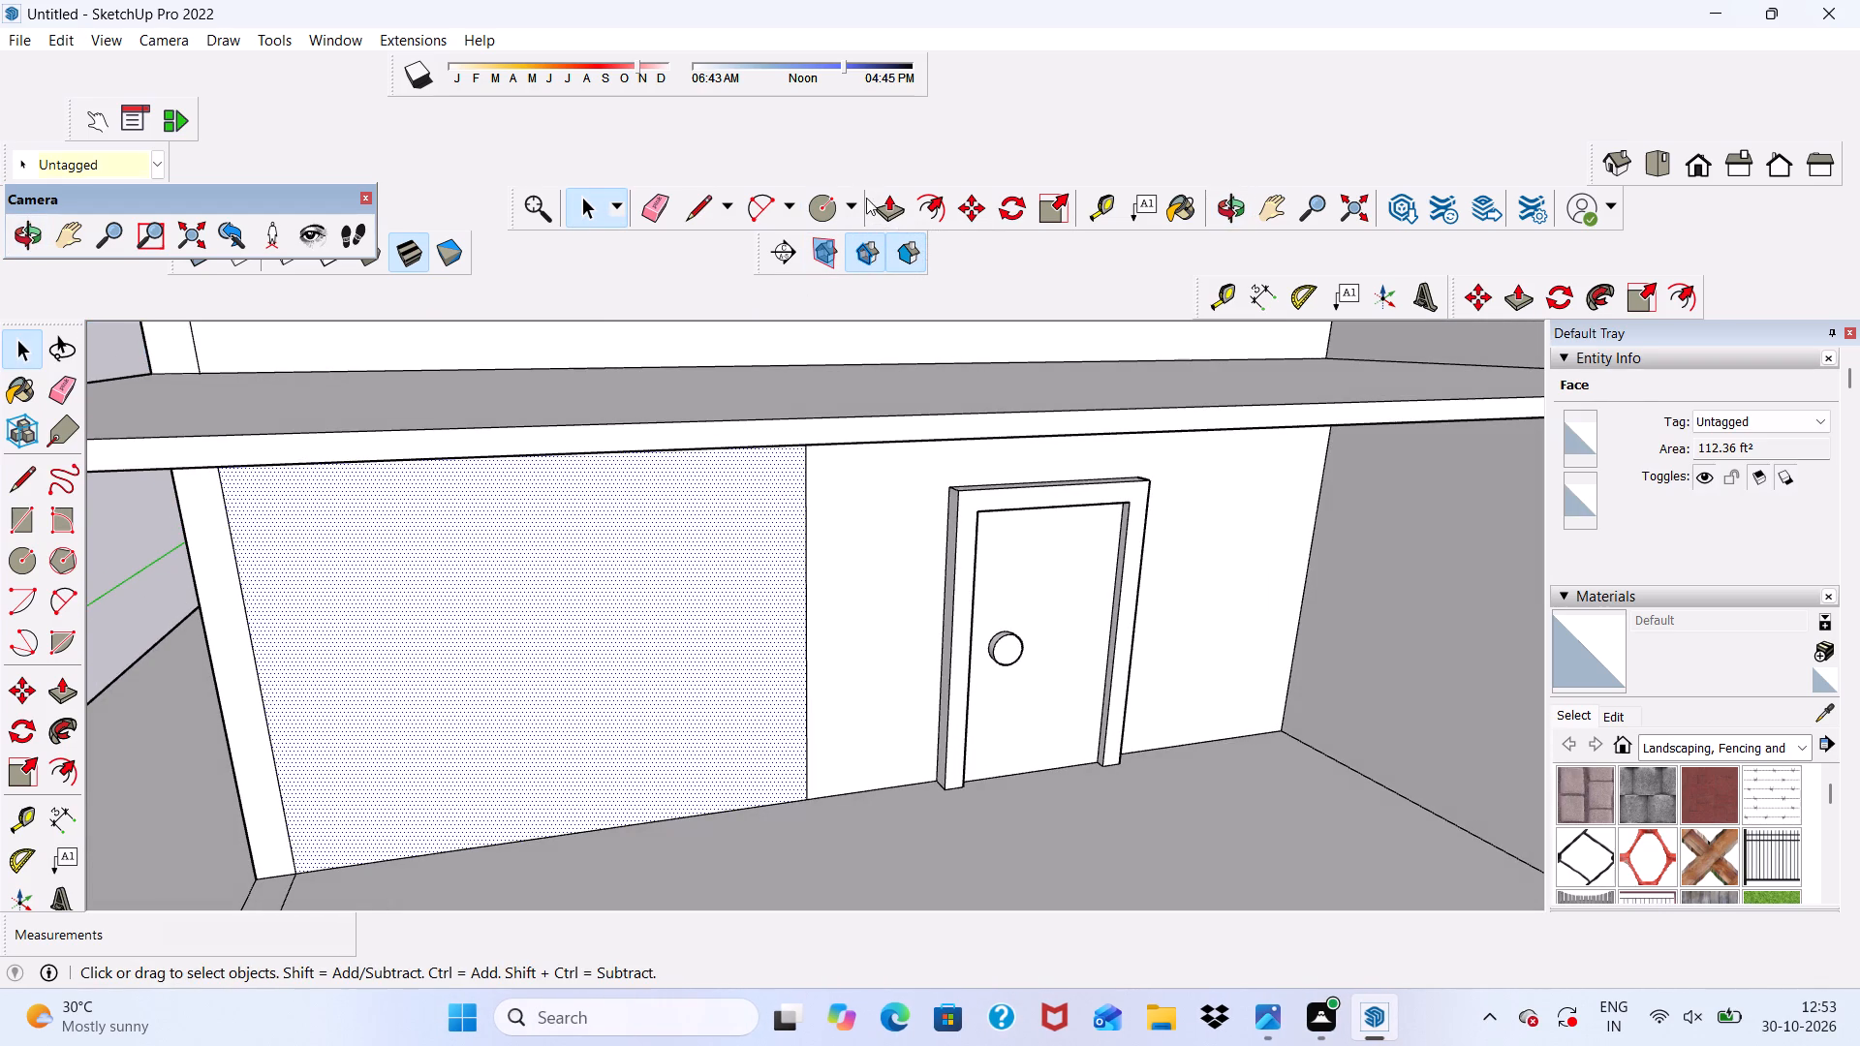
click(891, 211)
click(744, 569)
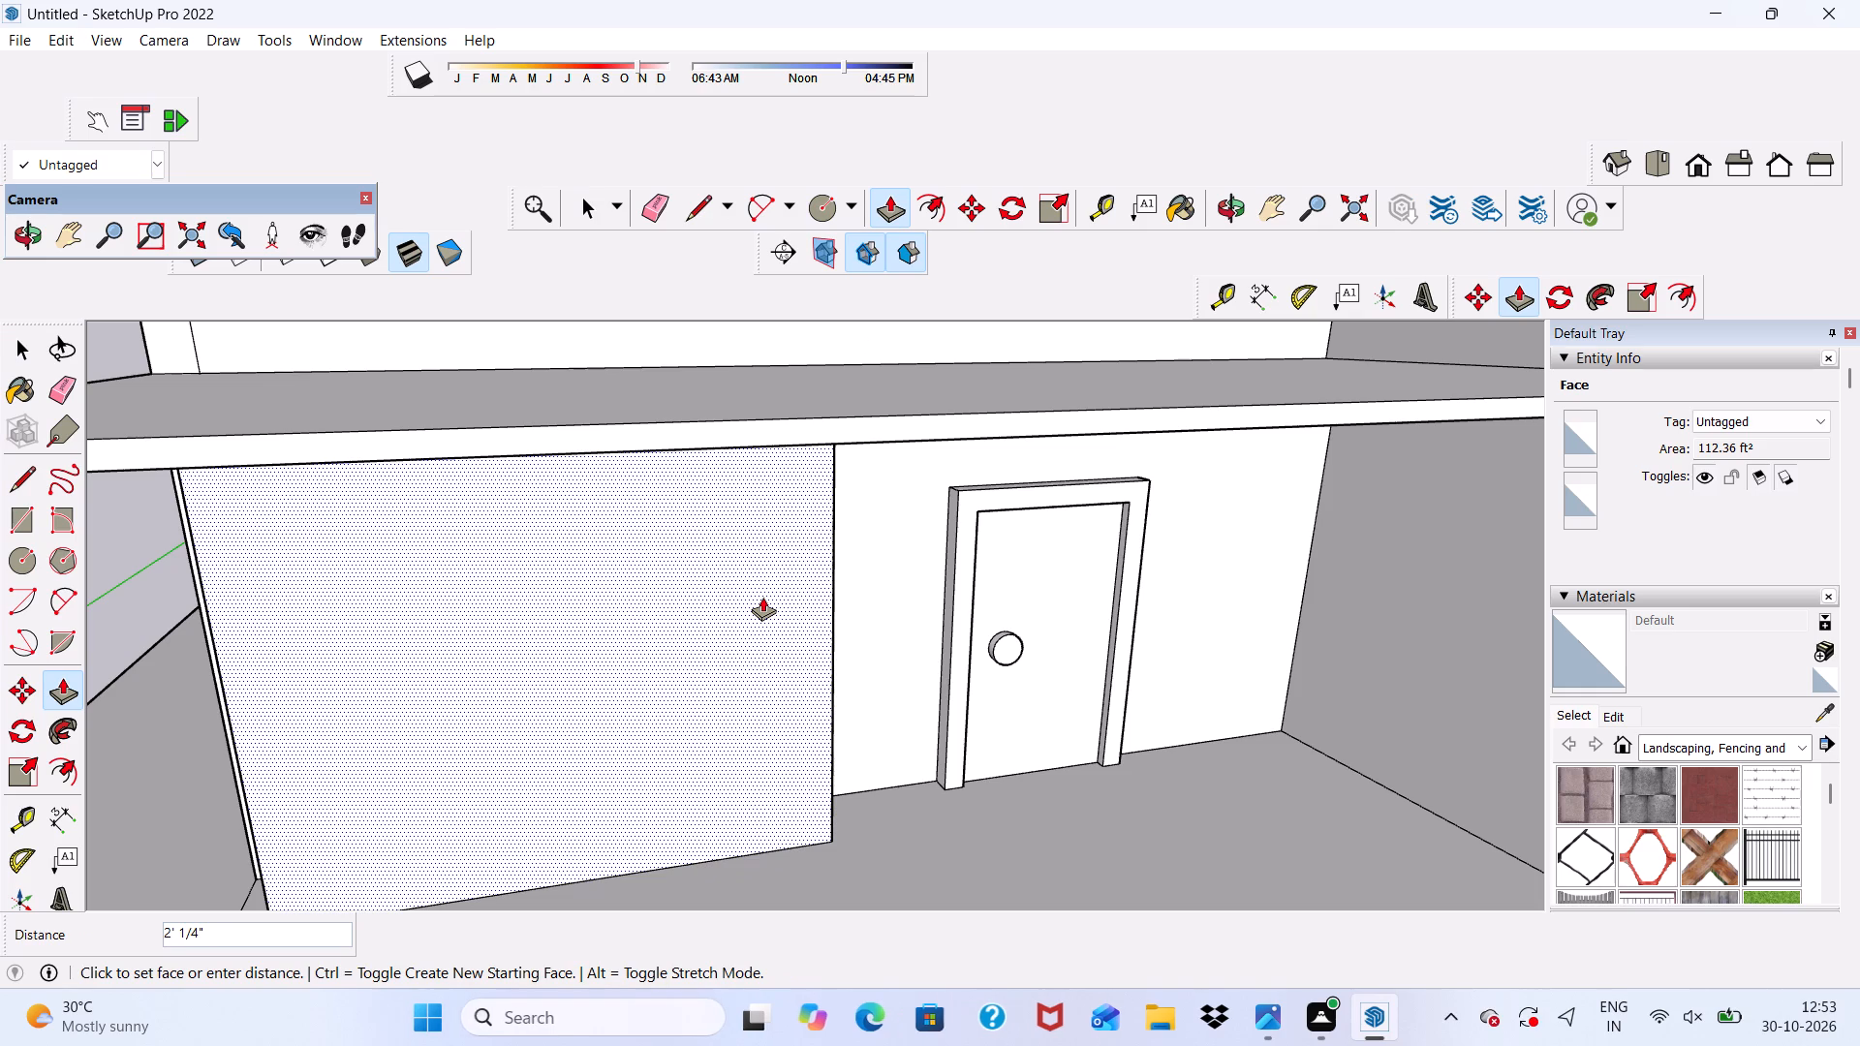
key(3)
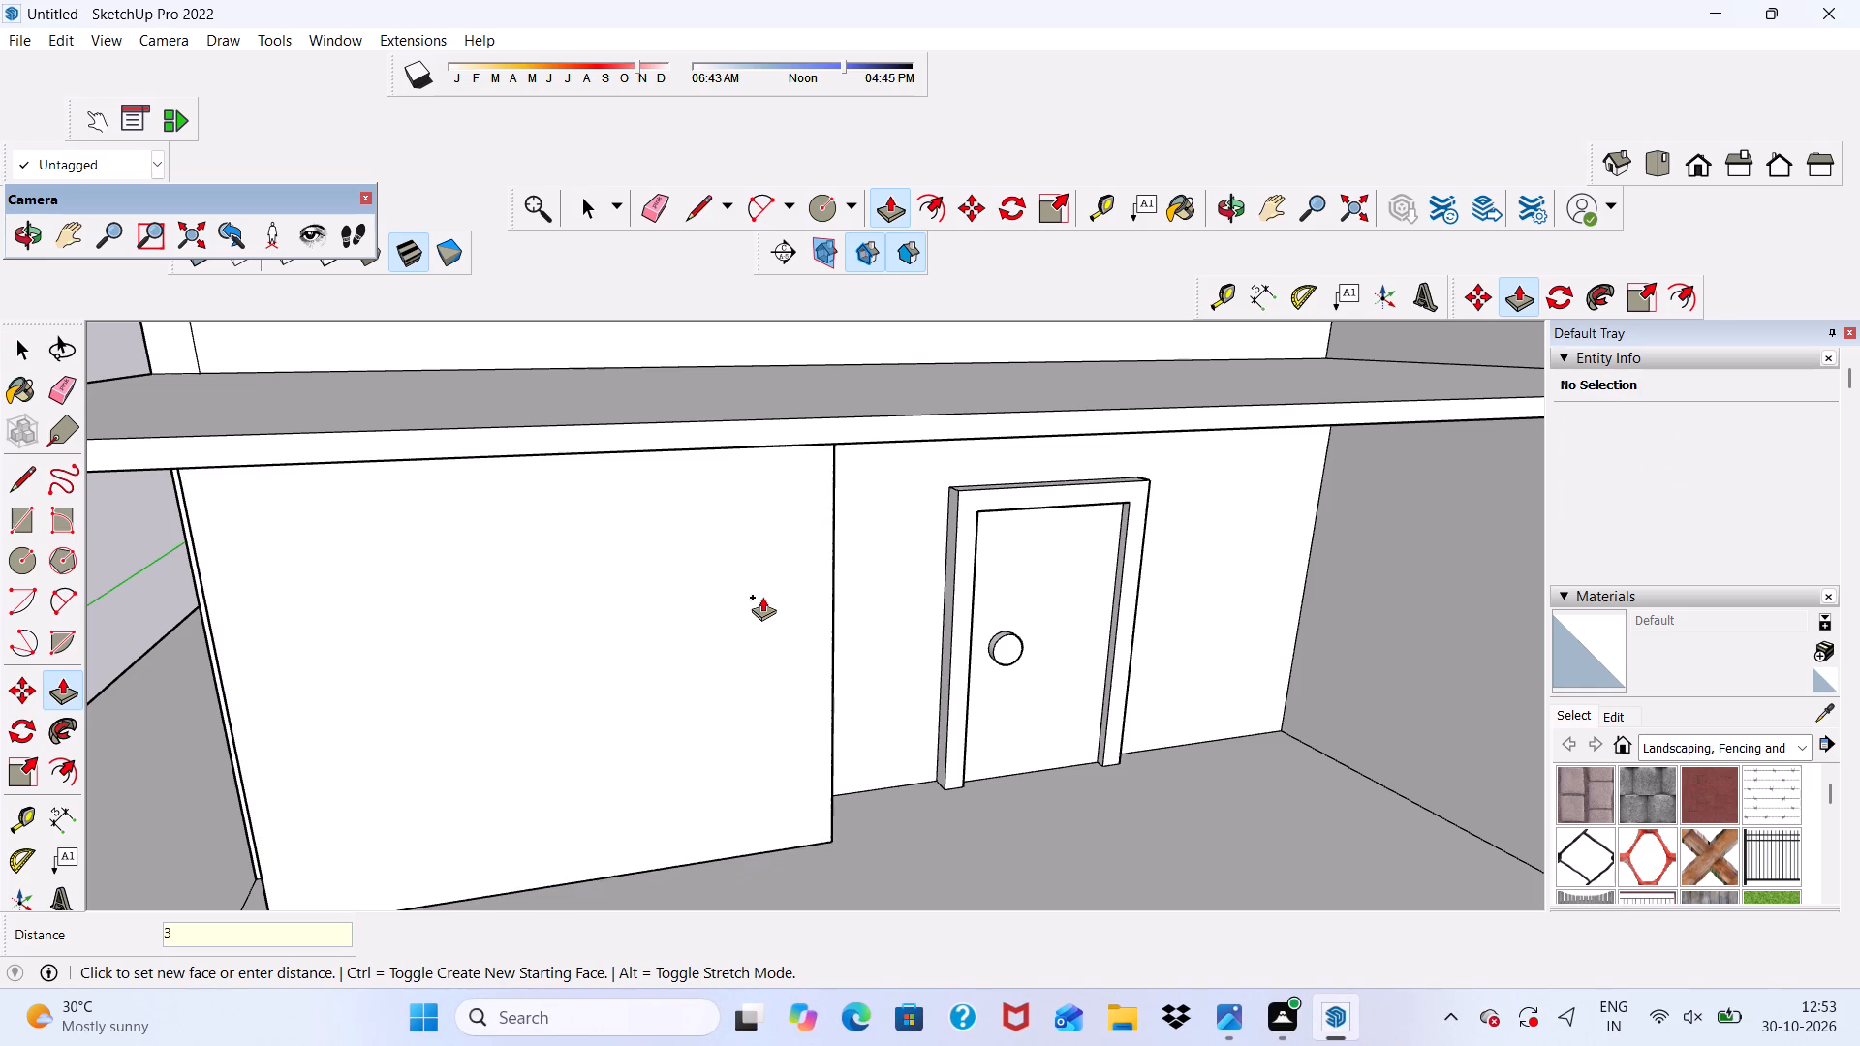
key(apostrophe)
key(BackSpace)
key(shift+quotedbl)
key(Return)
key(space)
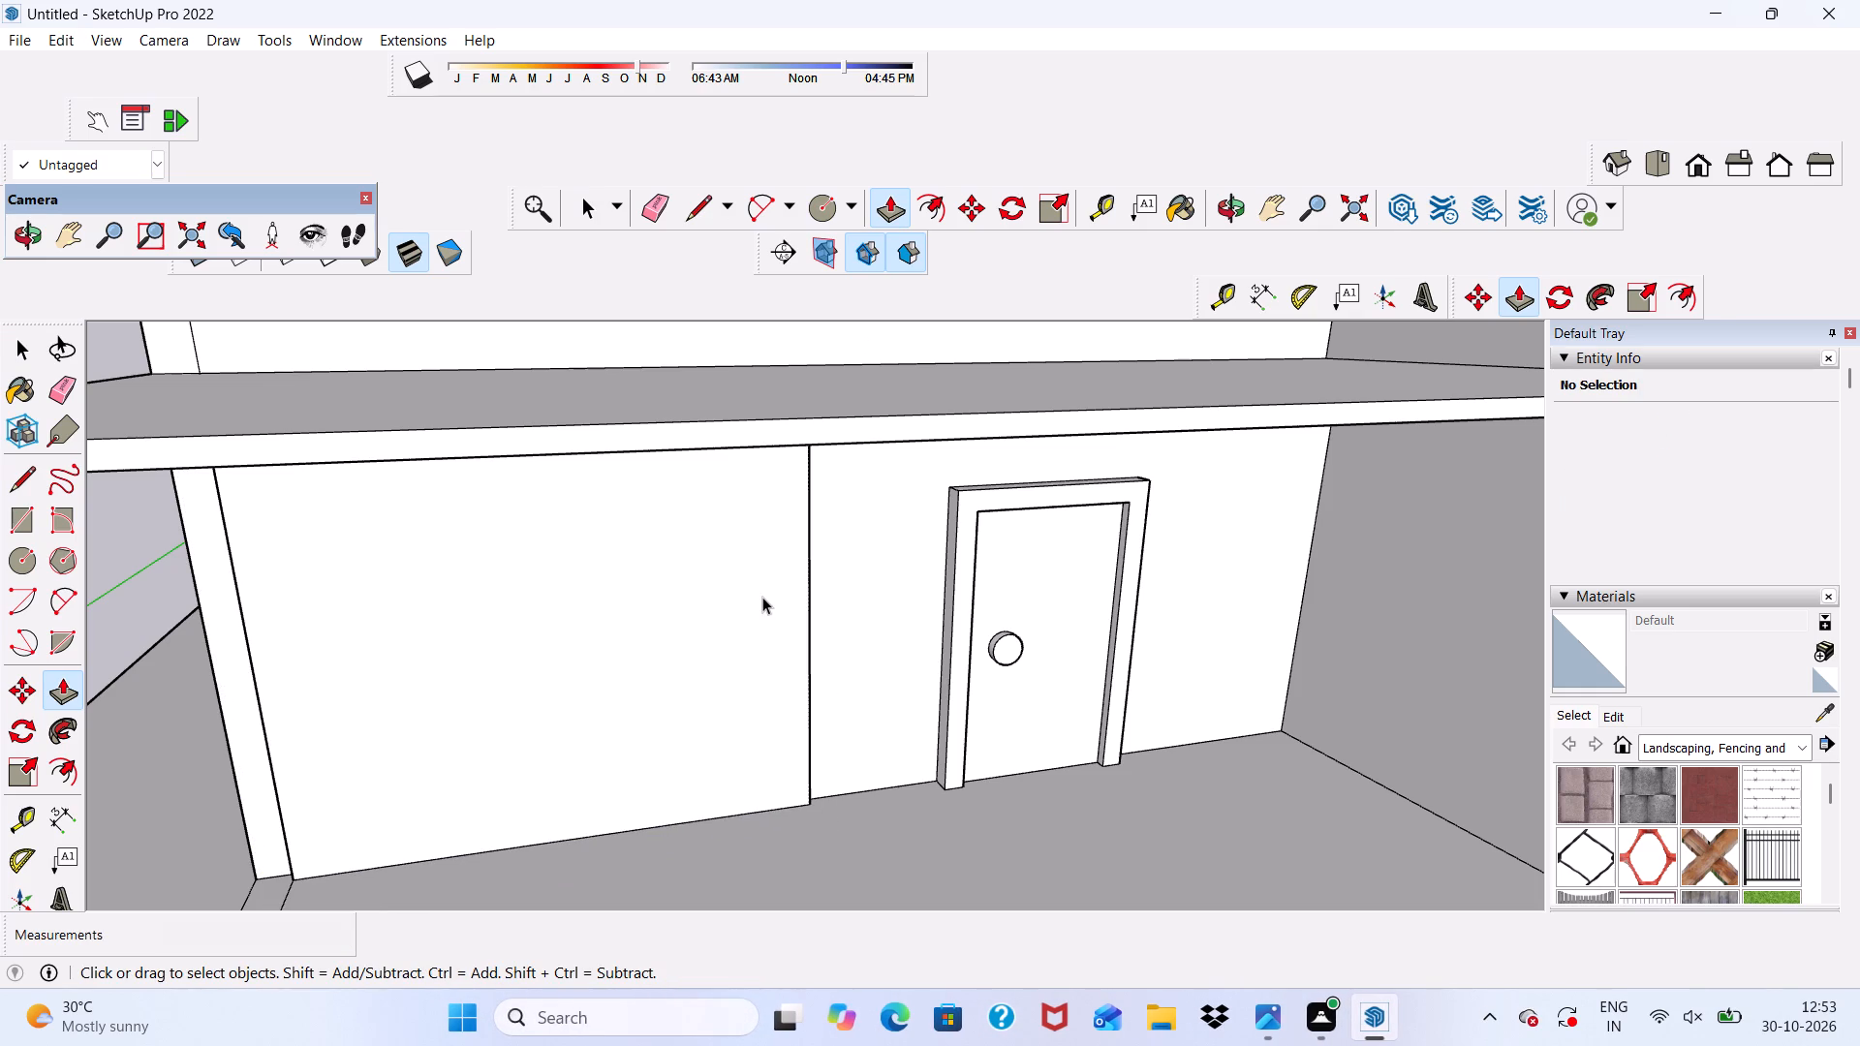
Erase the horizontal storey line across the outer side wall so both floors share one face.
scroll(766, 616, down, 6)
middle_drag(773, 636, 744, 582)
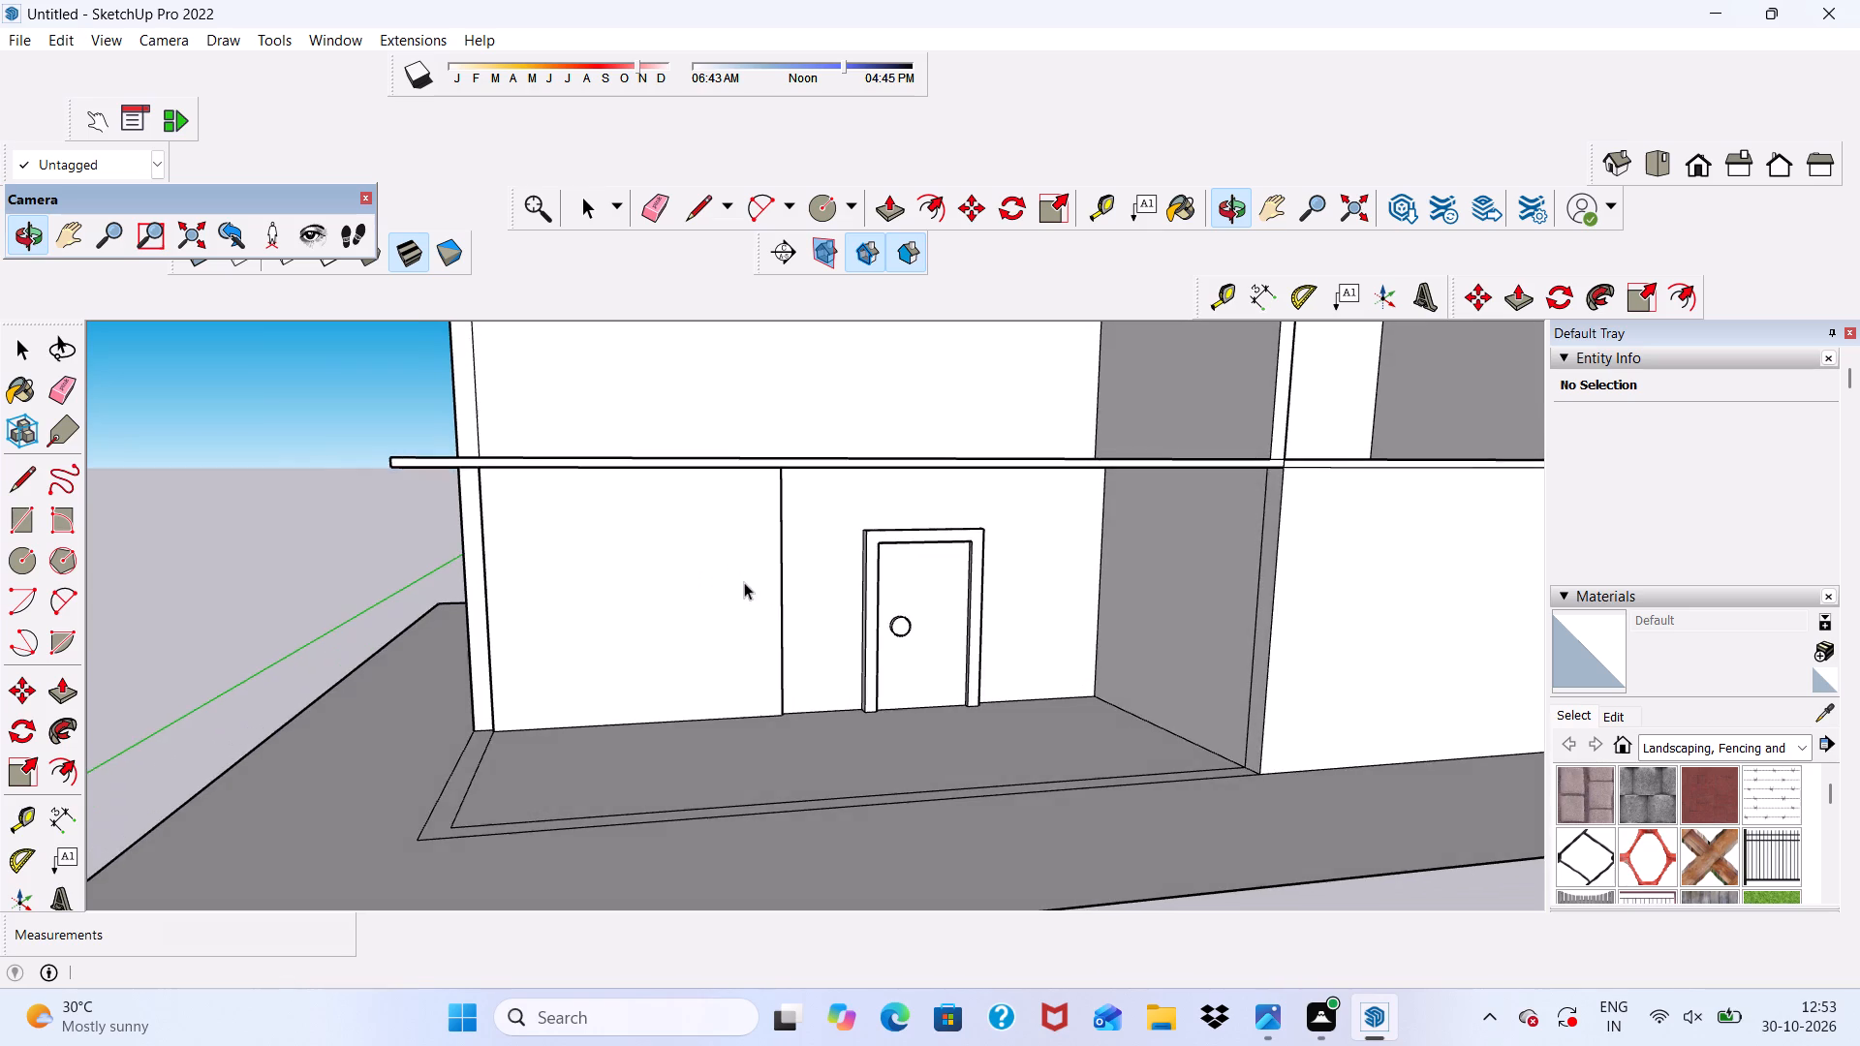
scroll(680, 597, down, 6)
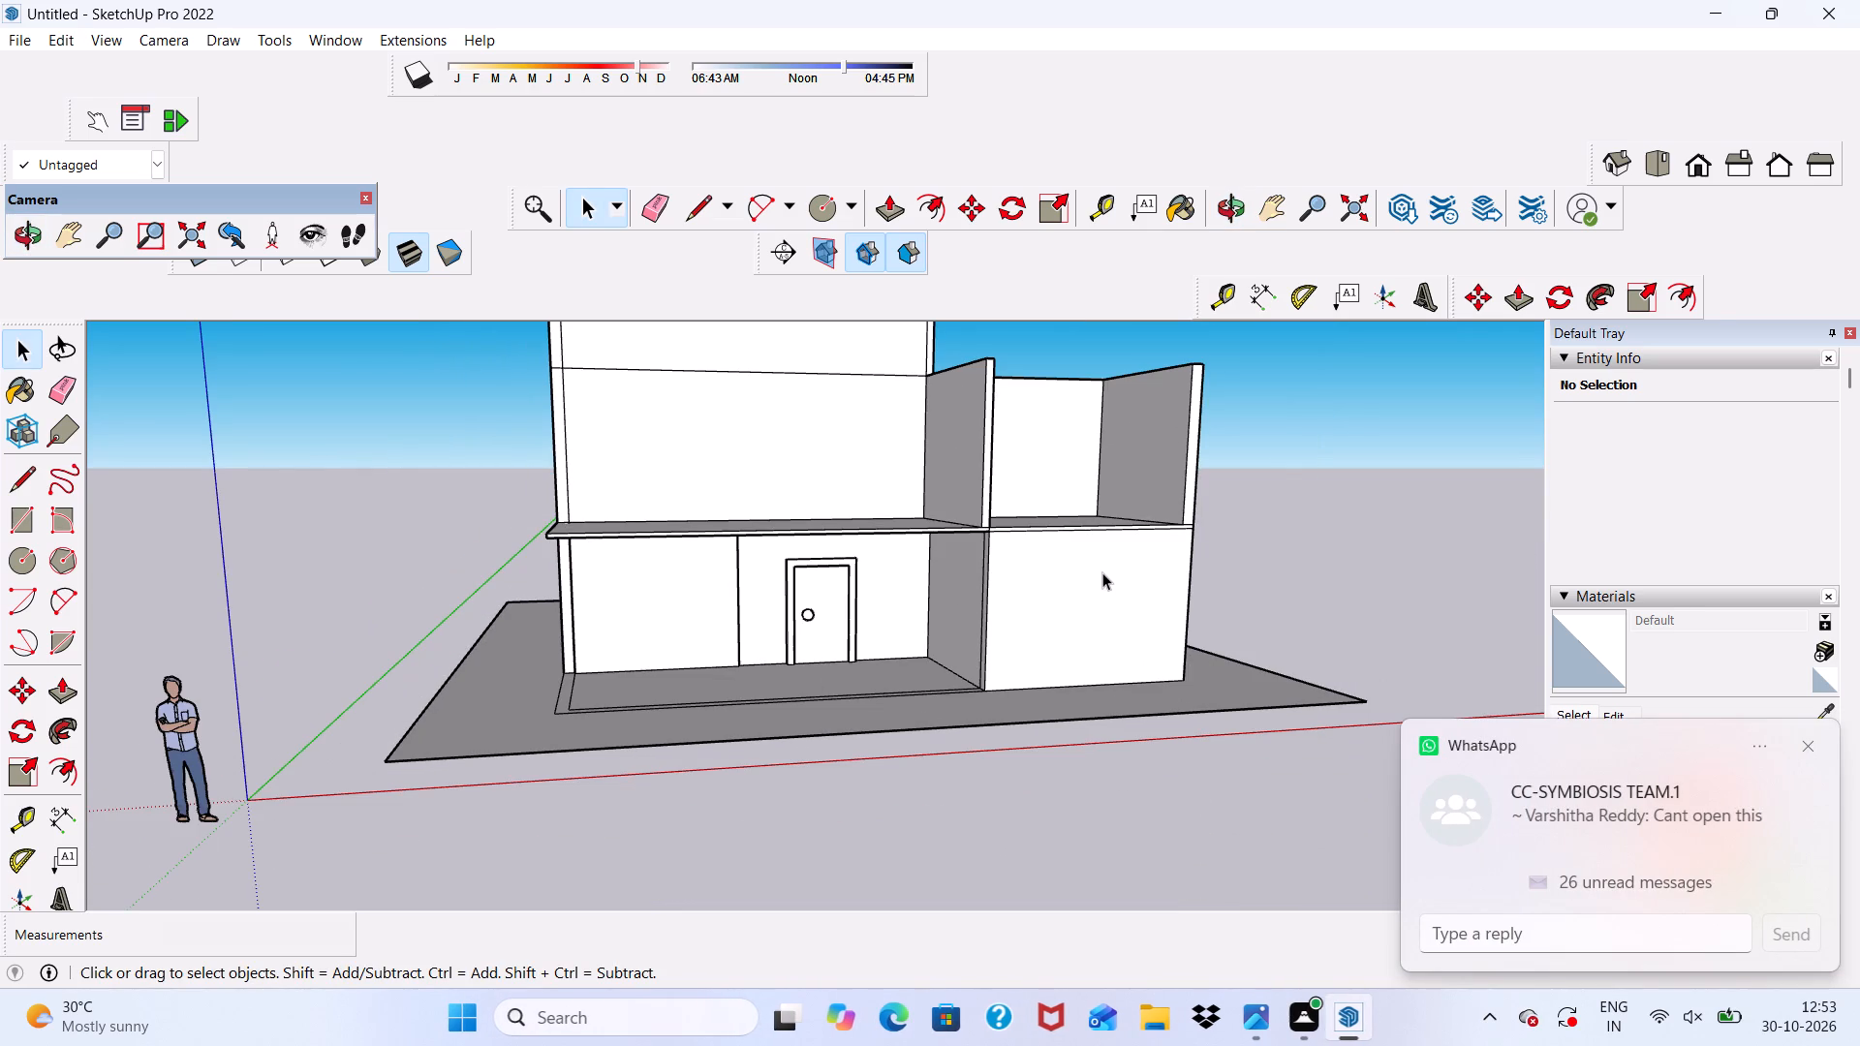
scroll(1102, 572, up, 3)
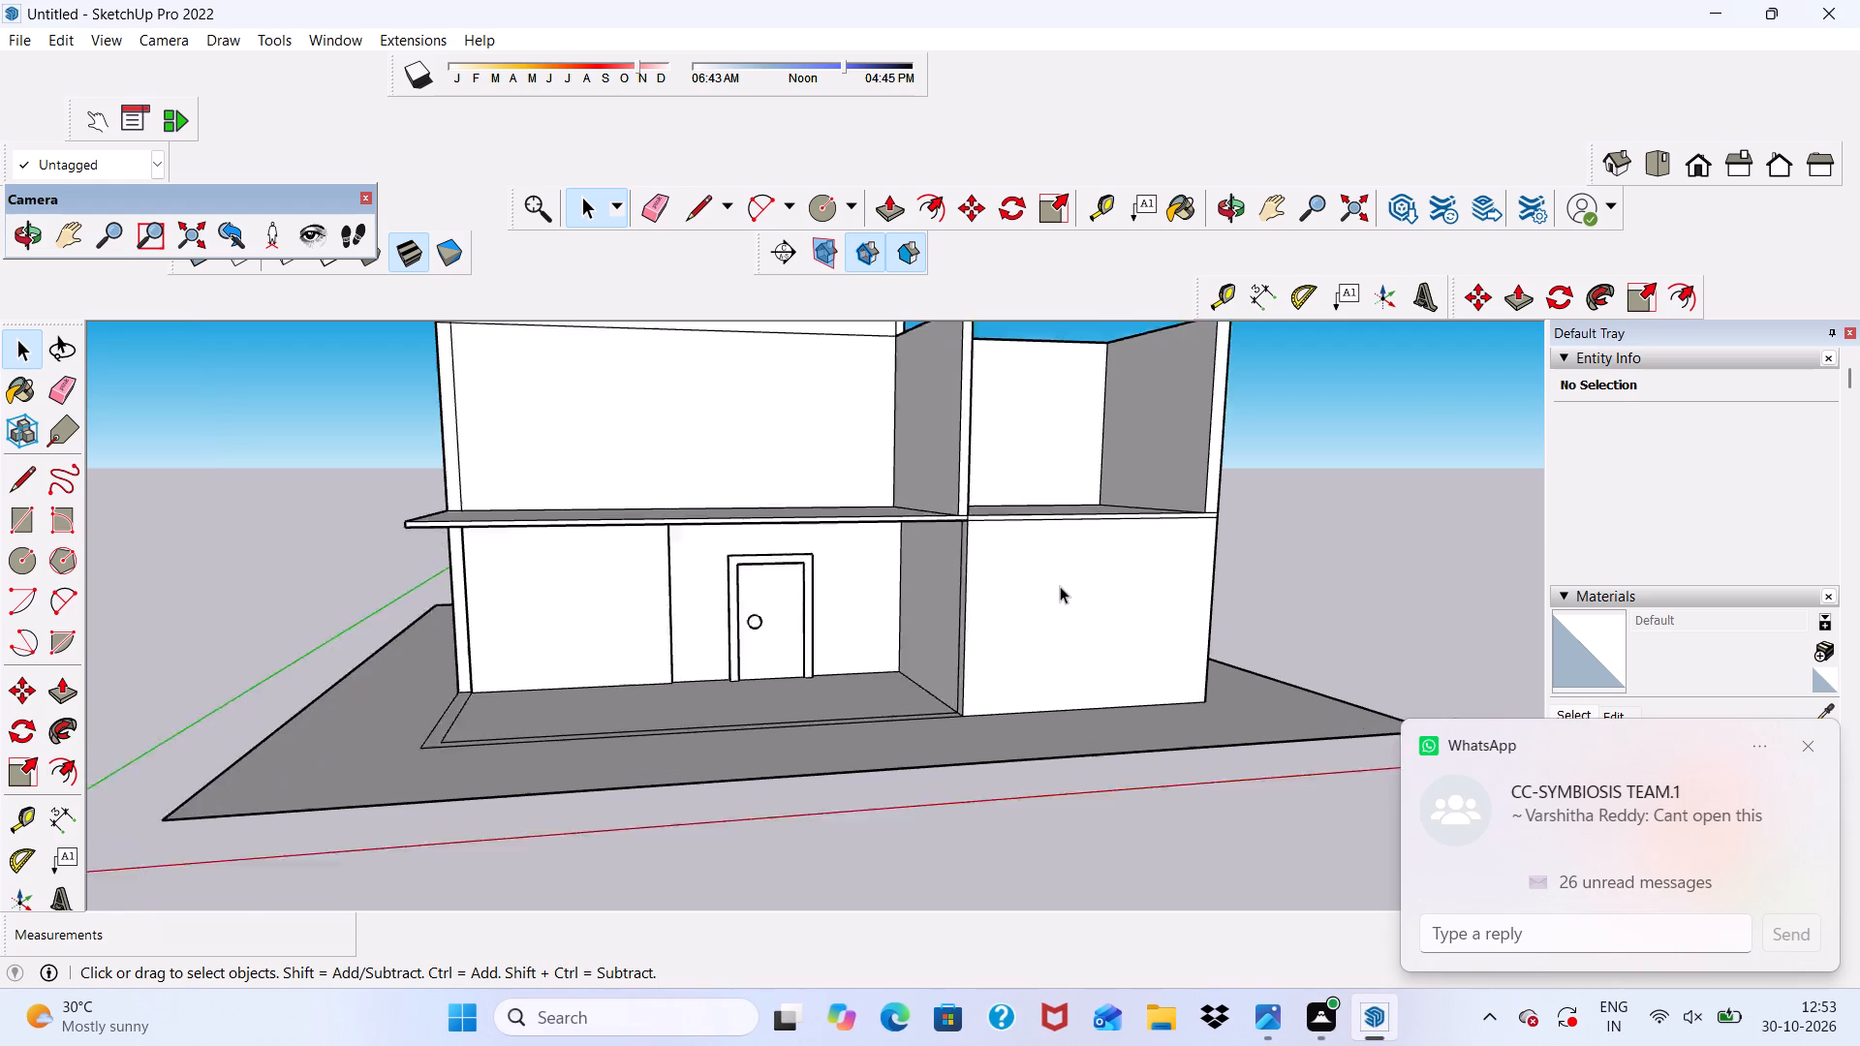
scroll(1060, 586, up, 6)
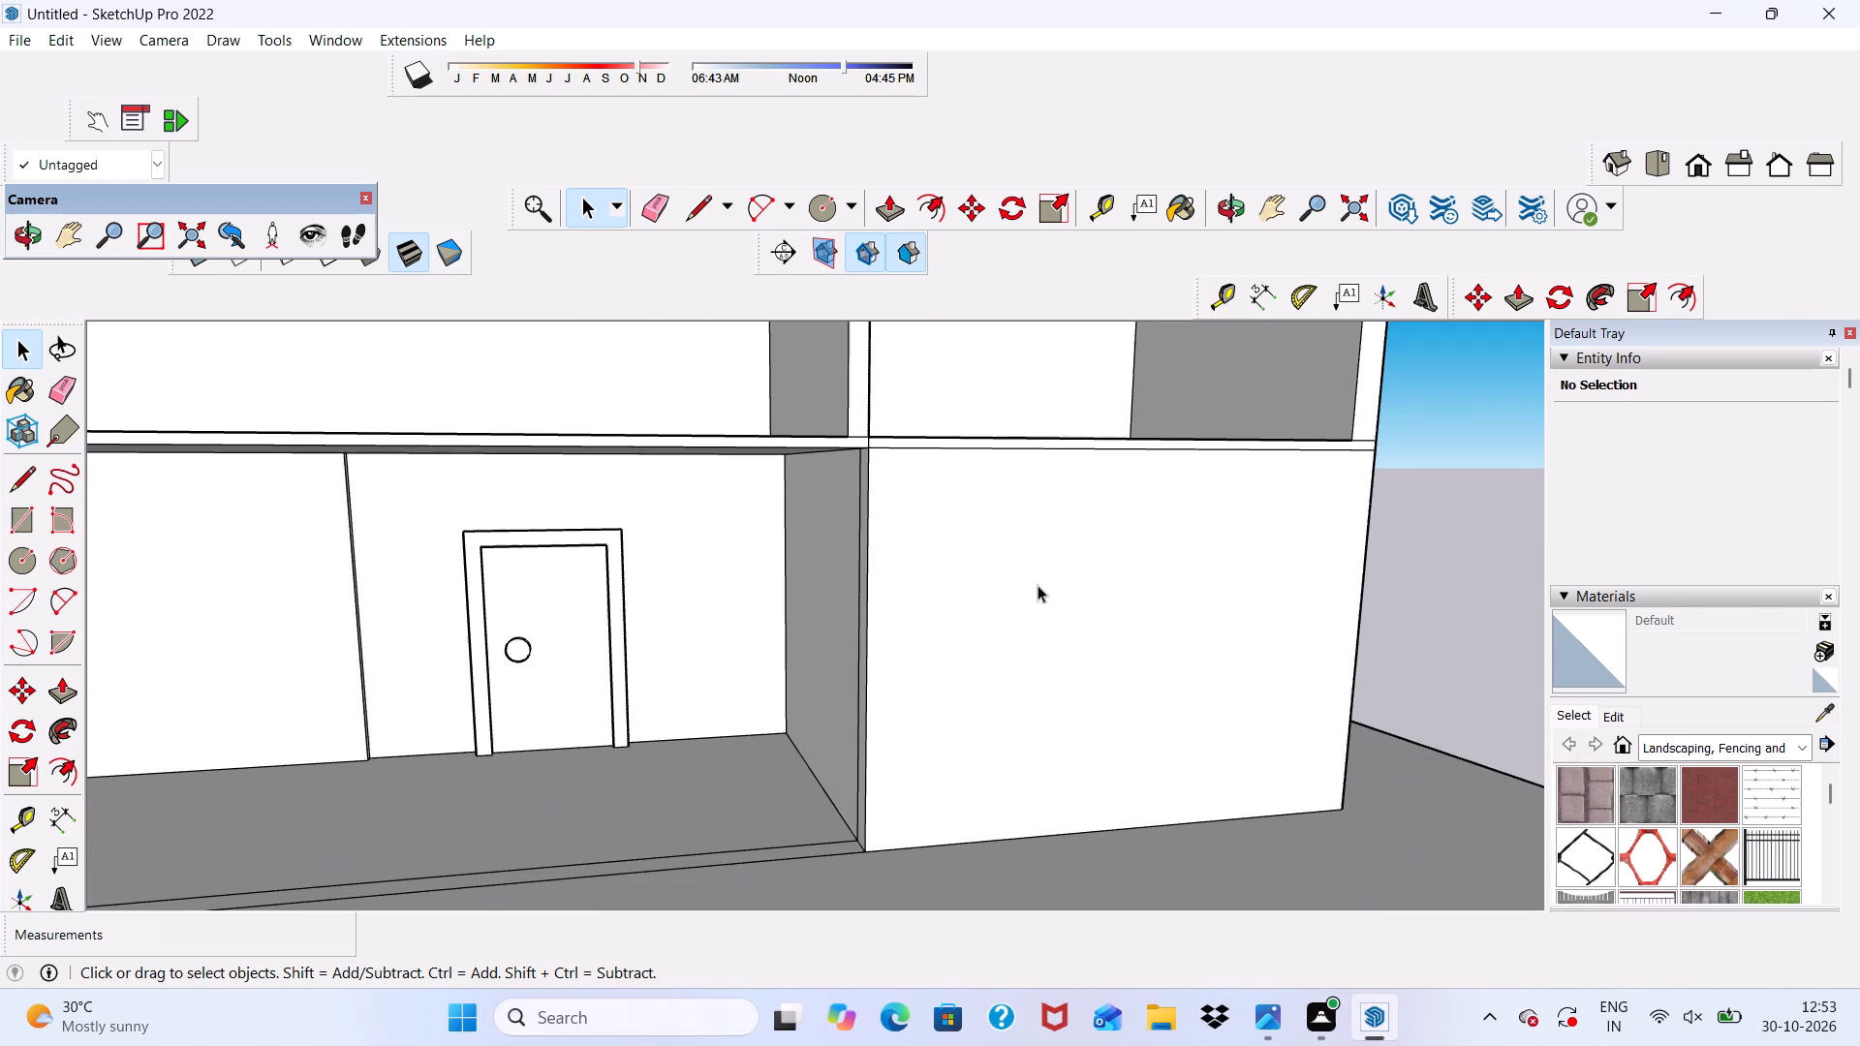
scroll(866, 611, down, 10)
scroll(1078, 620, down, 3)
middle_drag(1077, 632, 641, 728)
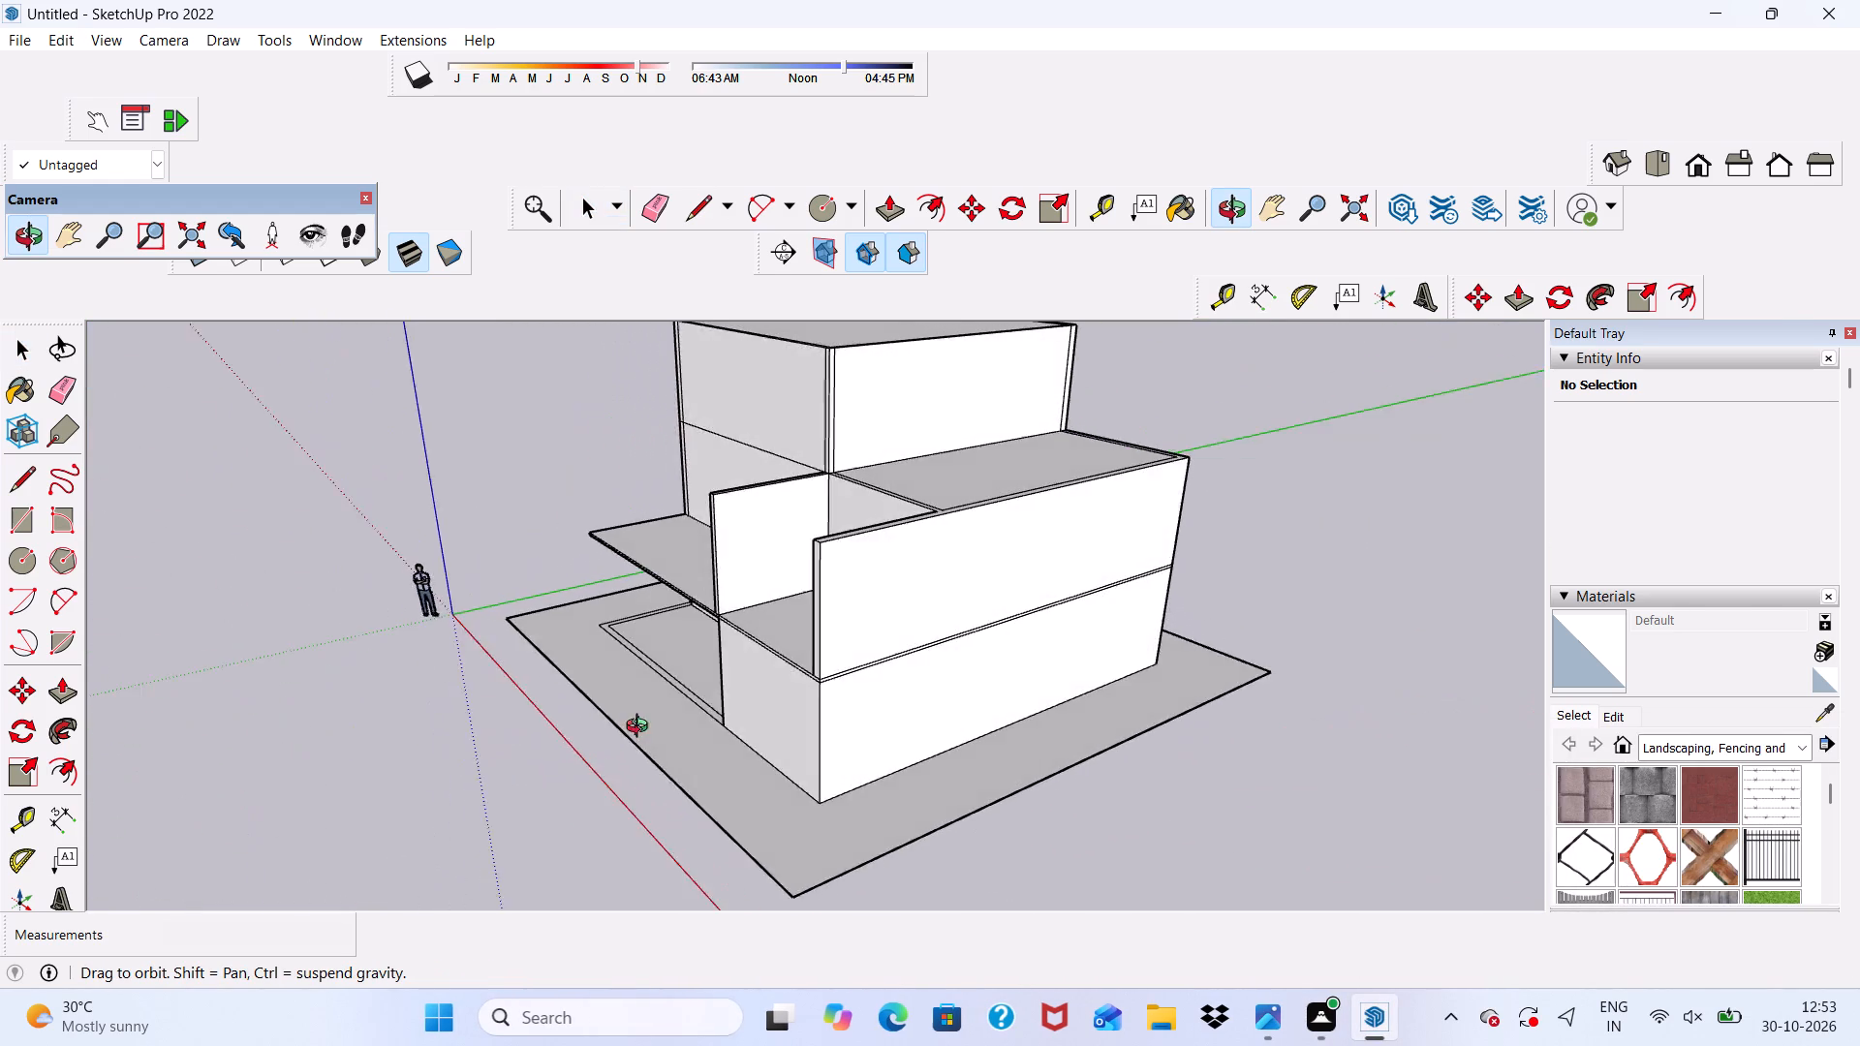
middle_drag(641, 728, 729, 683)
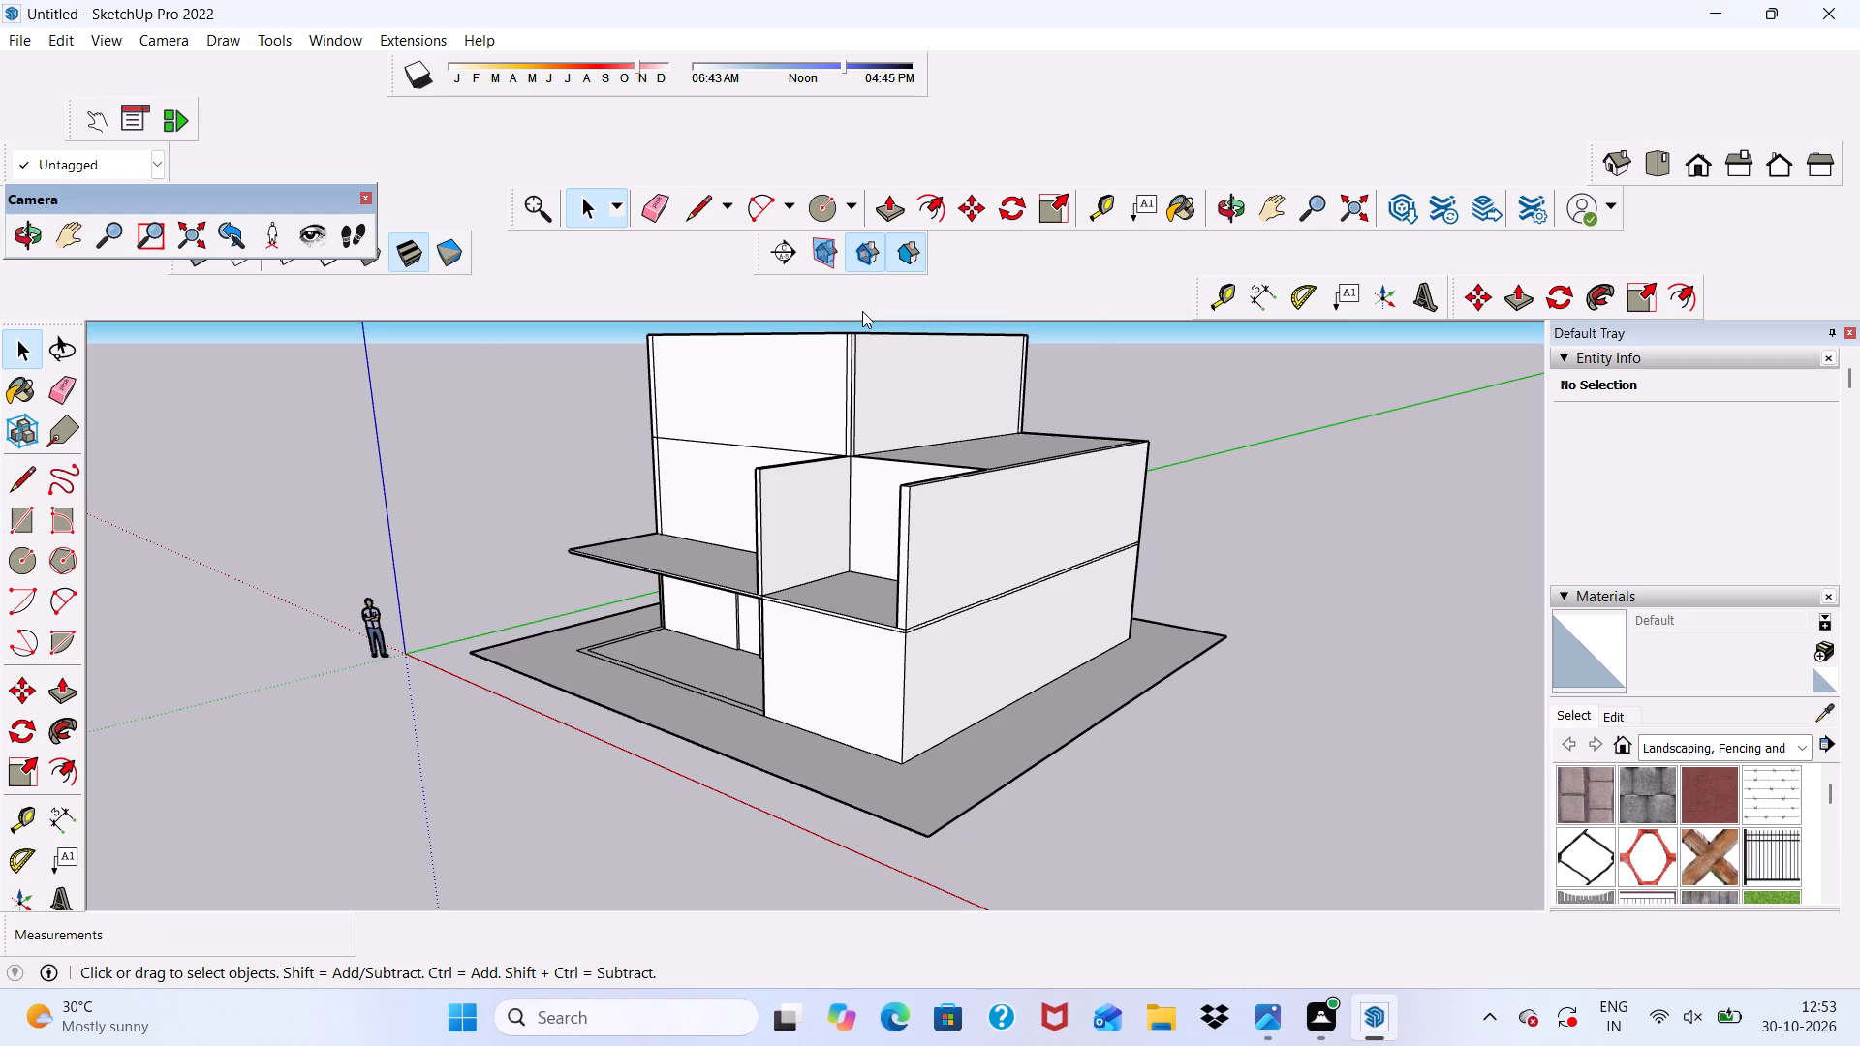
scroll(862, 311, up, 1)
click(654, 194)
scroll(1085, 662, up, 4)
drag(911, 527, 916, 591)
click(759, 606)
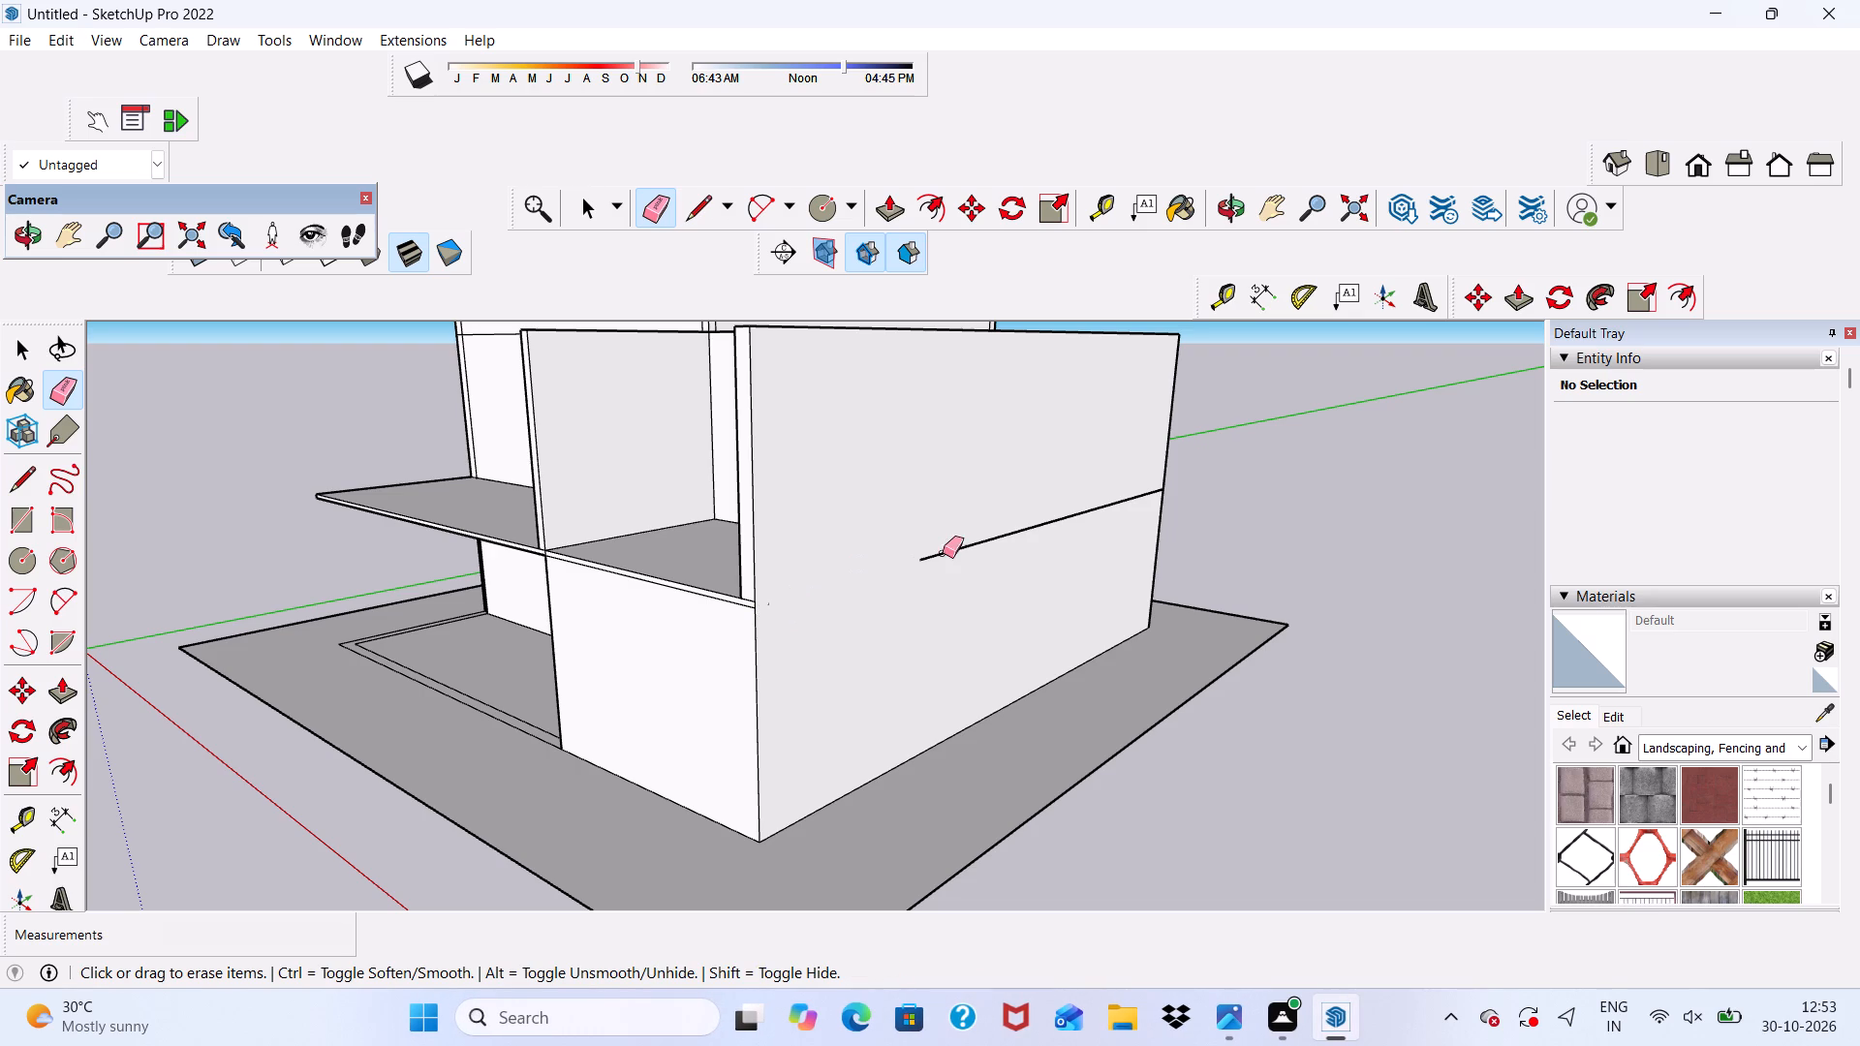
drag(947, 536, 951, 564)
drag(916, 554, 919, 592)
drag(928, 542, 933, 565)
click(927, 554)
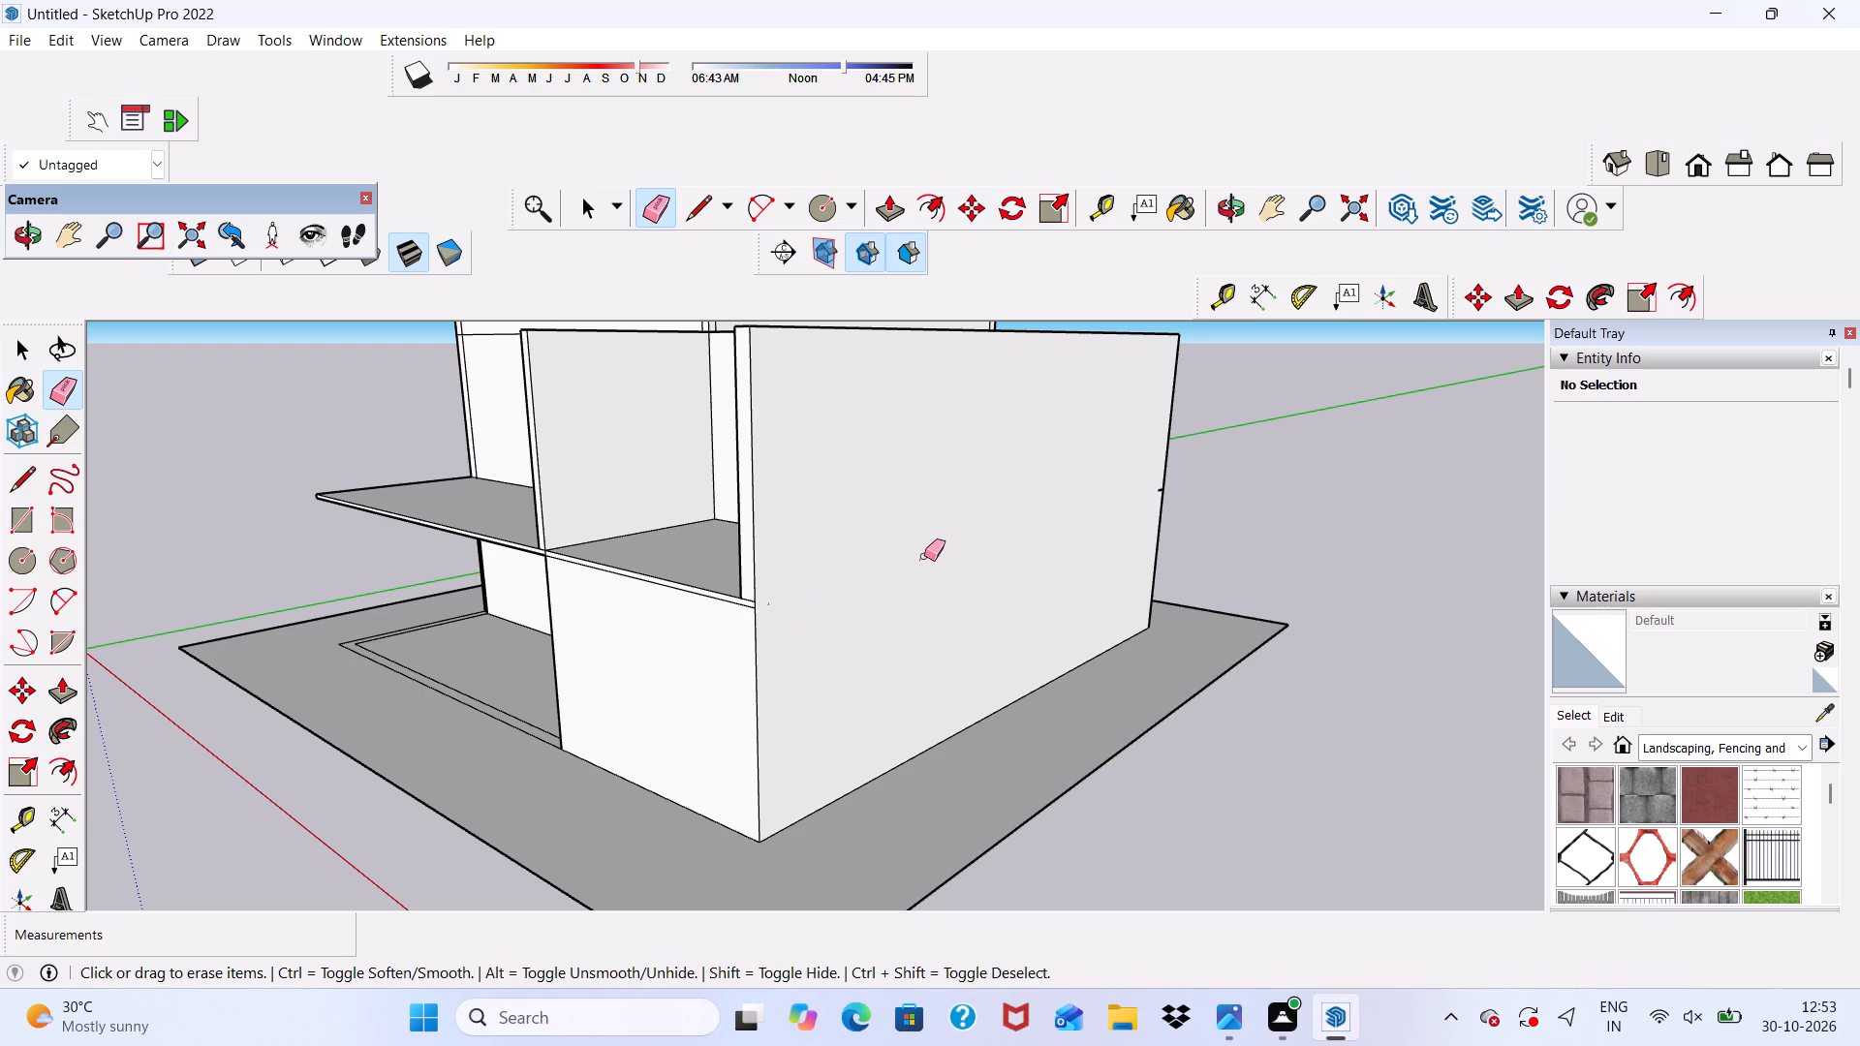
Erase the leftover line fragments near the side wall's front corner and along its middle.
scroll(783, 664, up, 10)
click(760, 567)
drag(756, 575, 753, 697)
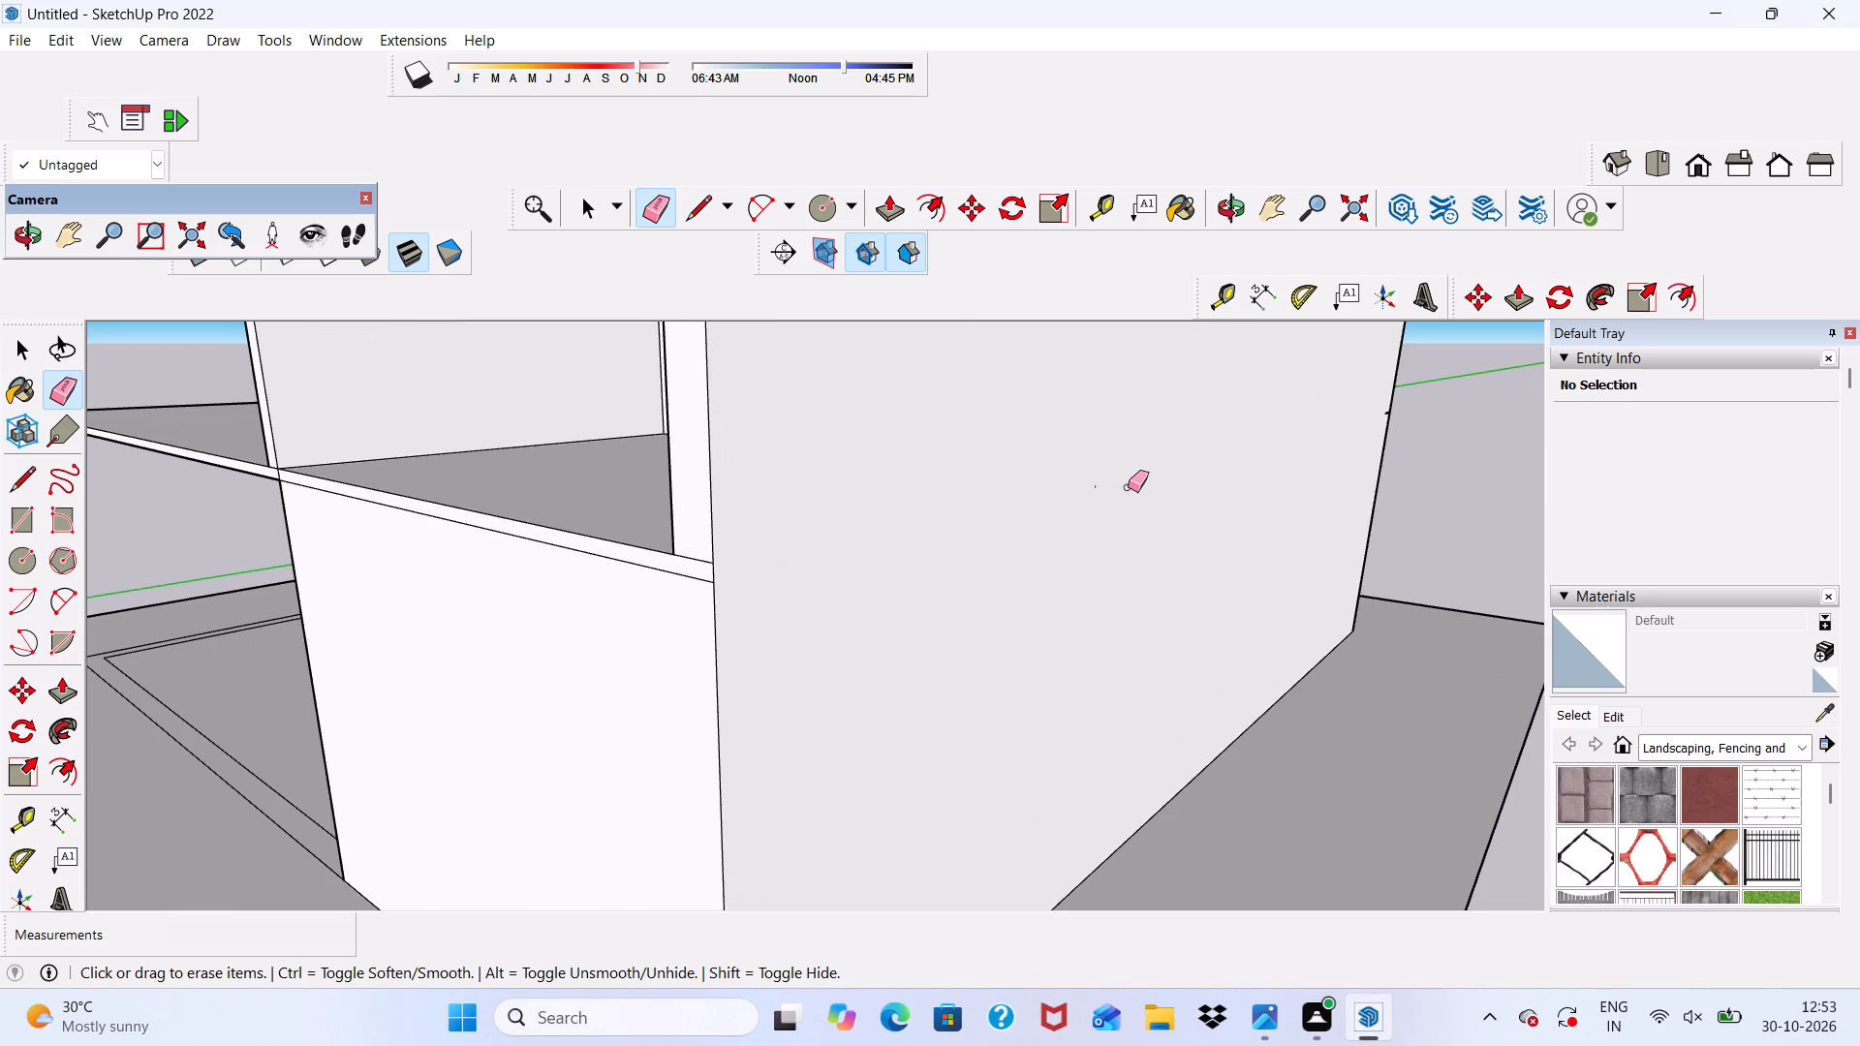
drag(1094, 473, 1102, 505)
drag(1085, 457, 1105, 546)
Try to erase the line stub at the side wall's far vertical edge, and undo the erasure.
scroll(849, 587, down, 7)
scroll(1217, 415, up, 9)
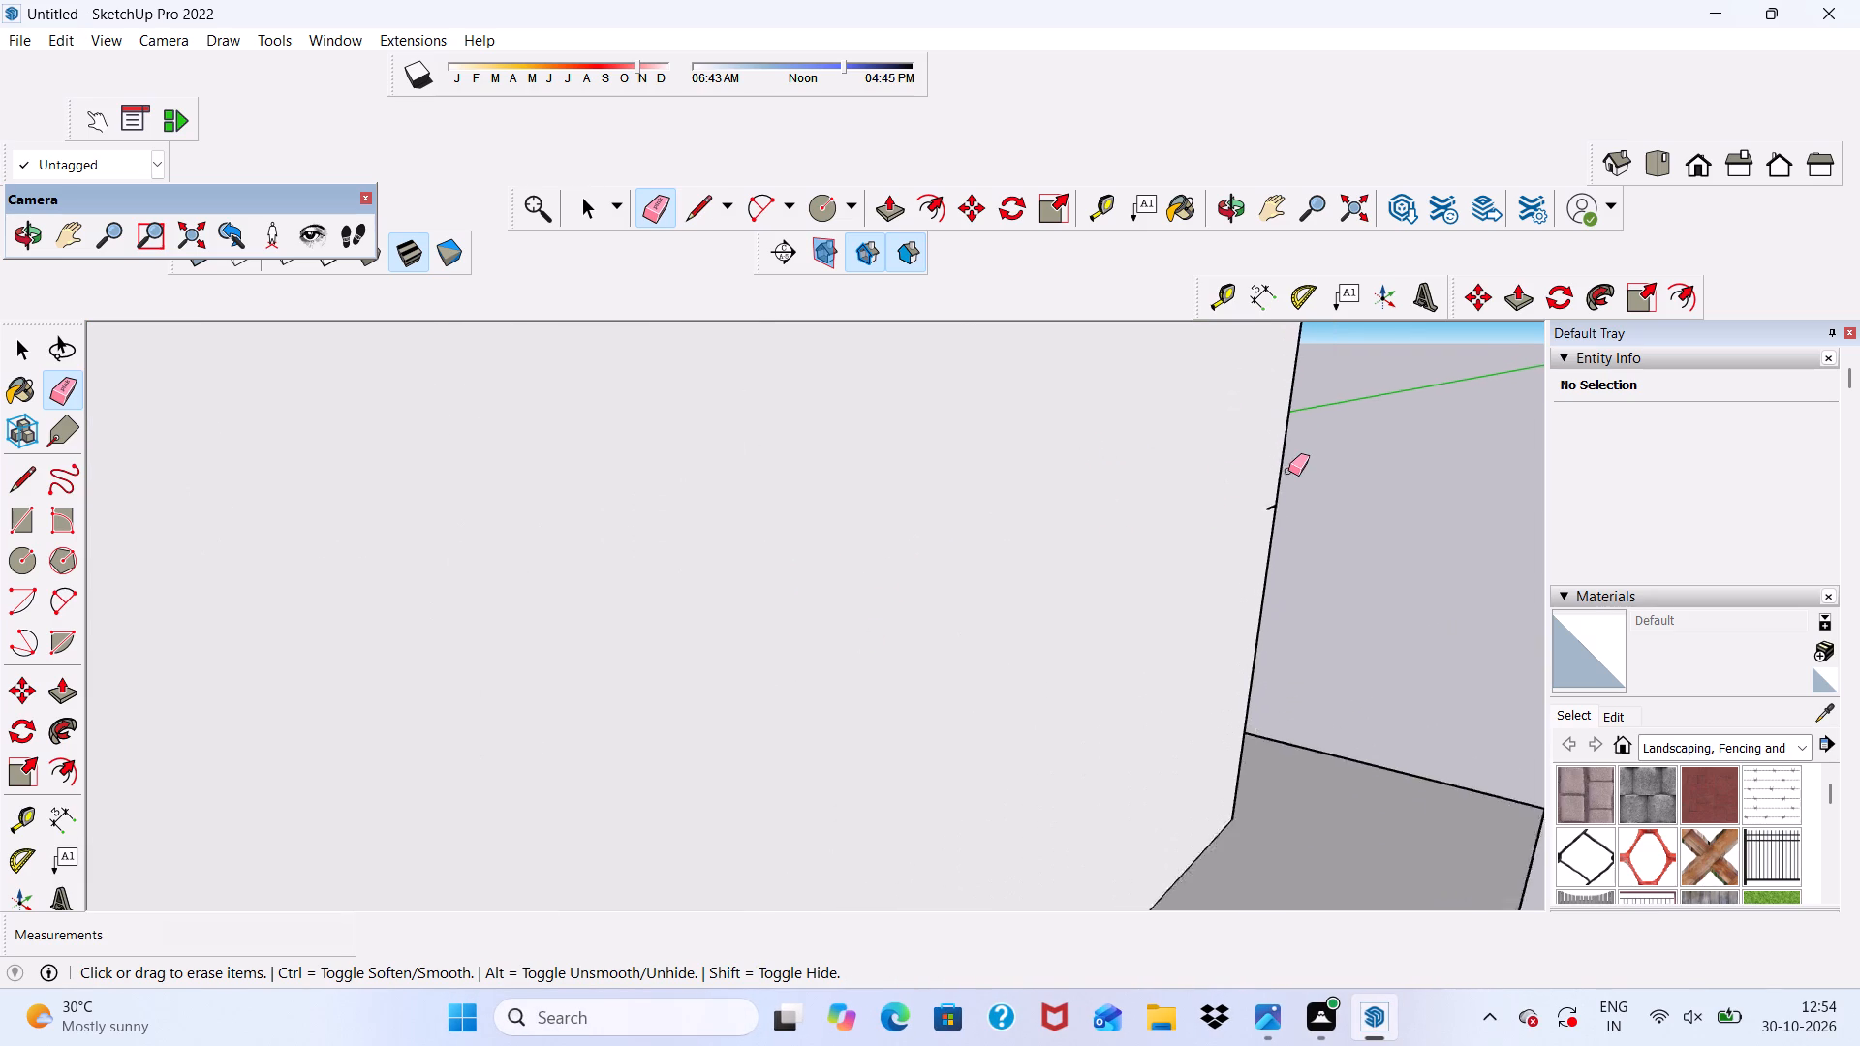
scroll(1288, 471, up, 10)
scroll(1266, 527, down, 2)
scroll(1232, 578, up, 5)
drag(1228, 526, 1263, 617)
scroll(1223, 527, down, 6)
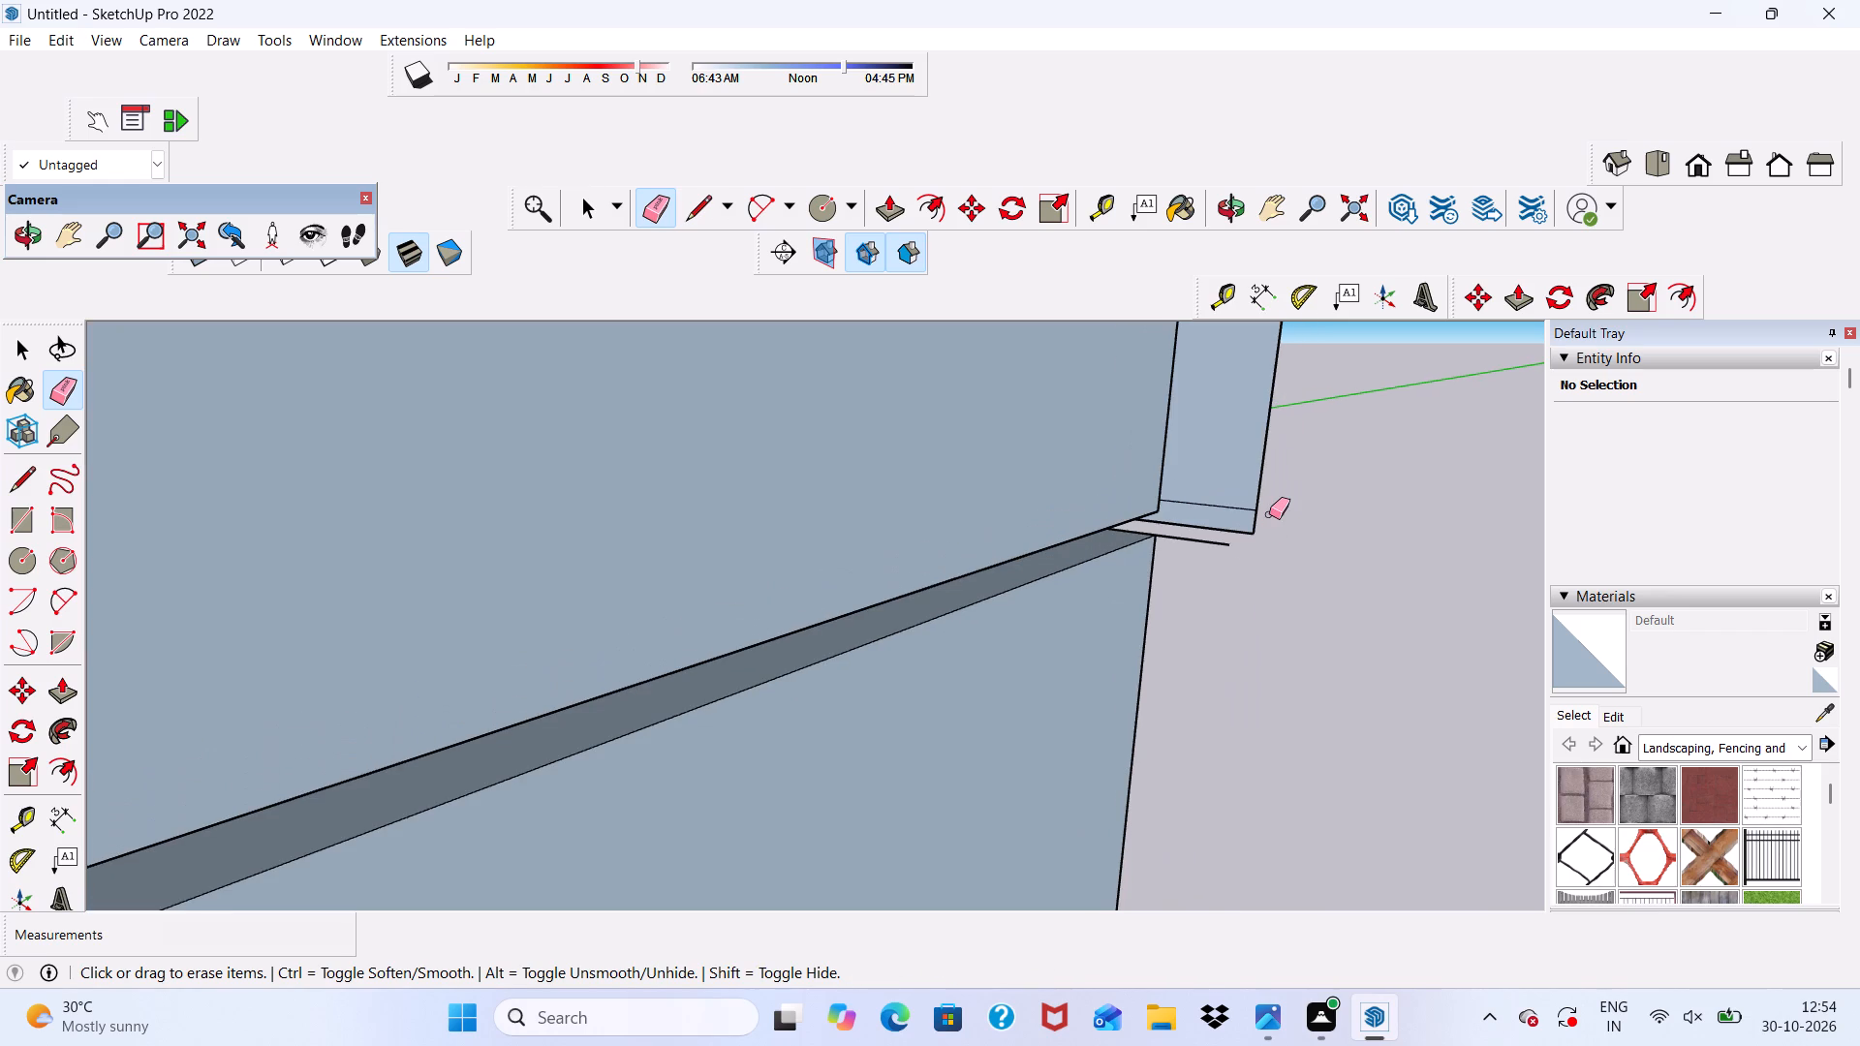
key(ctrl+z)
Erase only the short leftover line stub beside the side wall's far vertical edge.
scroll(1280, 501, up, 9)
scroll(1075, 582, down, 5)
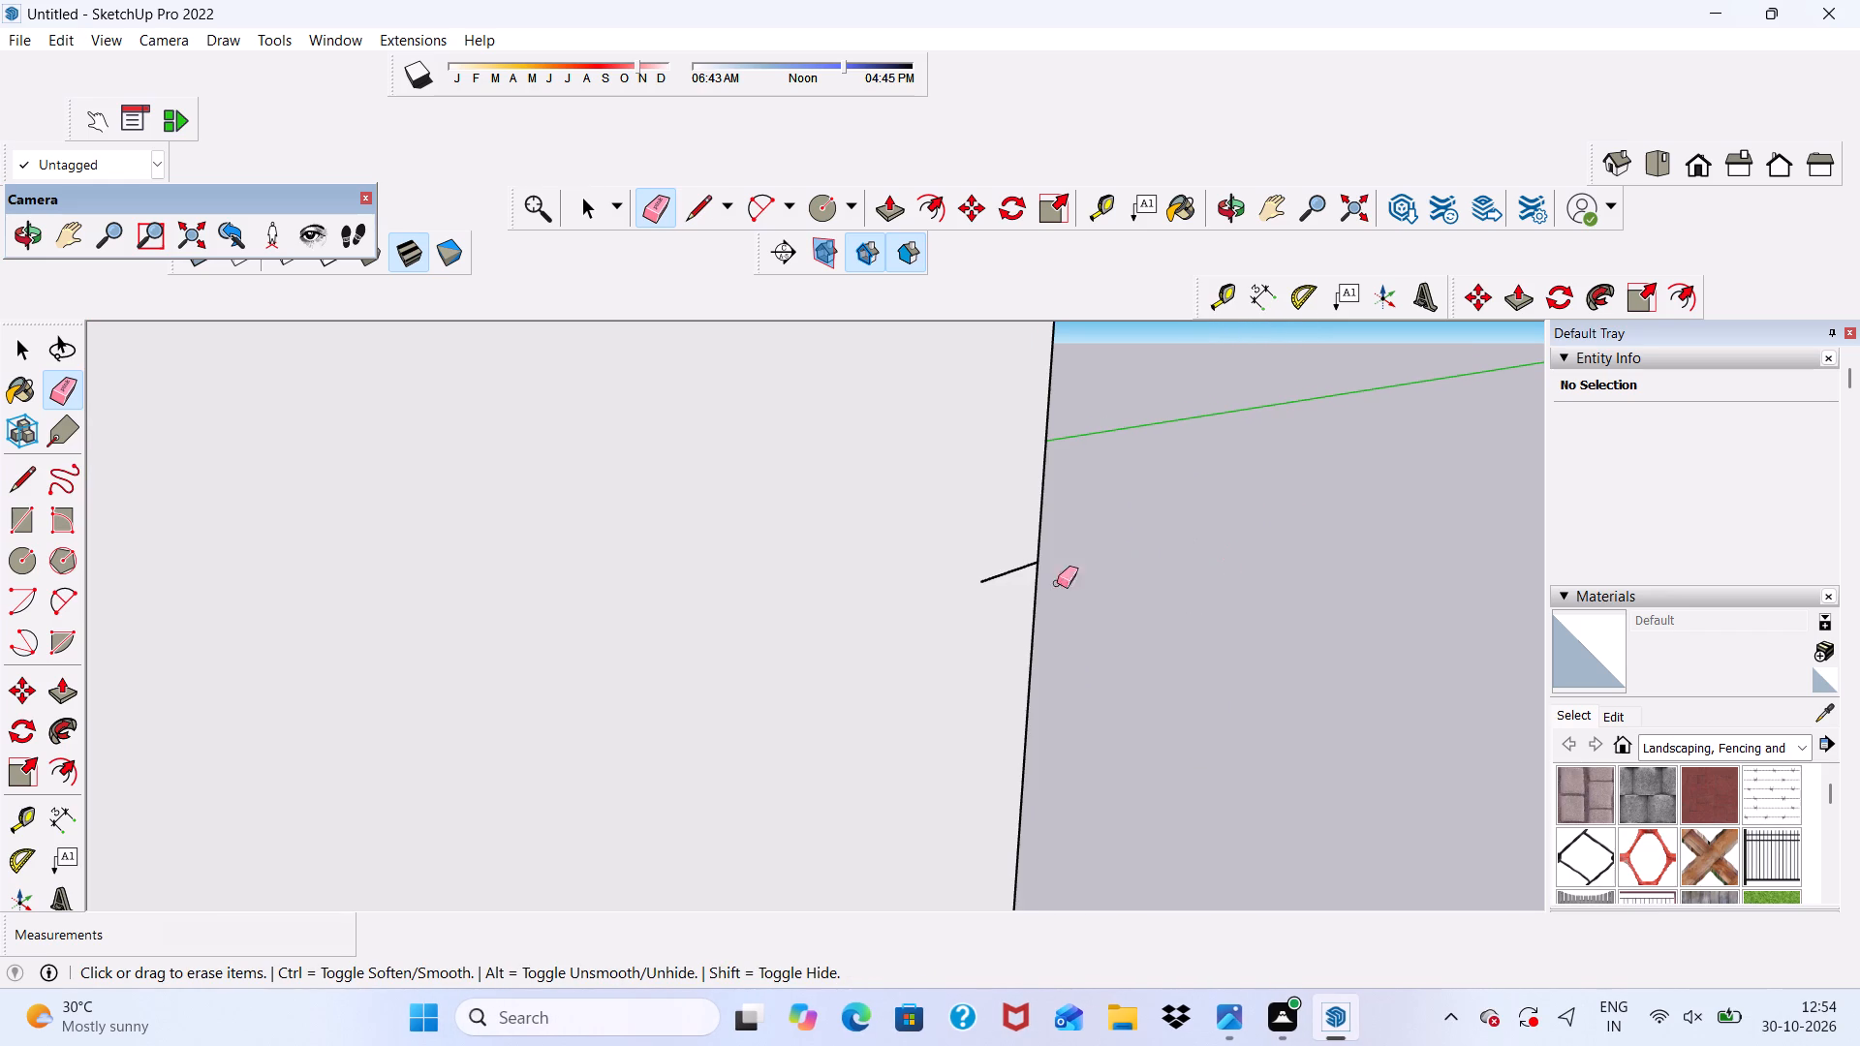
click(1010, 571)
scroll(1008, 555, down, 5)
scroll(1003, 570, up, 2)
click(993, 570)
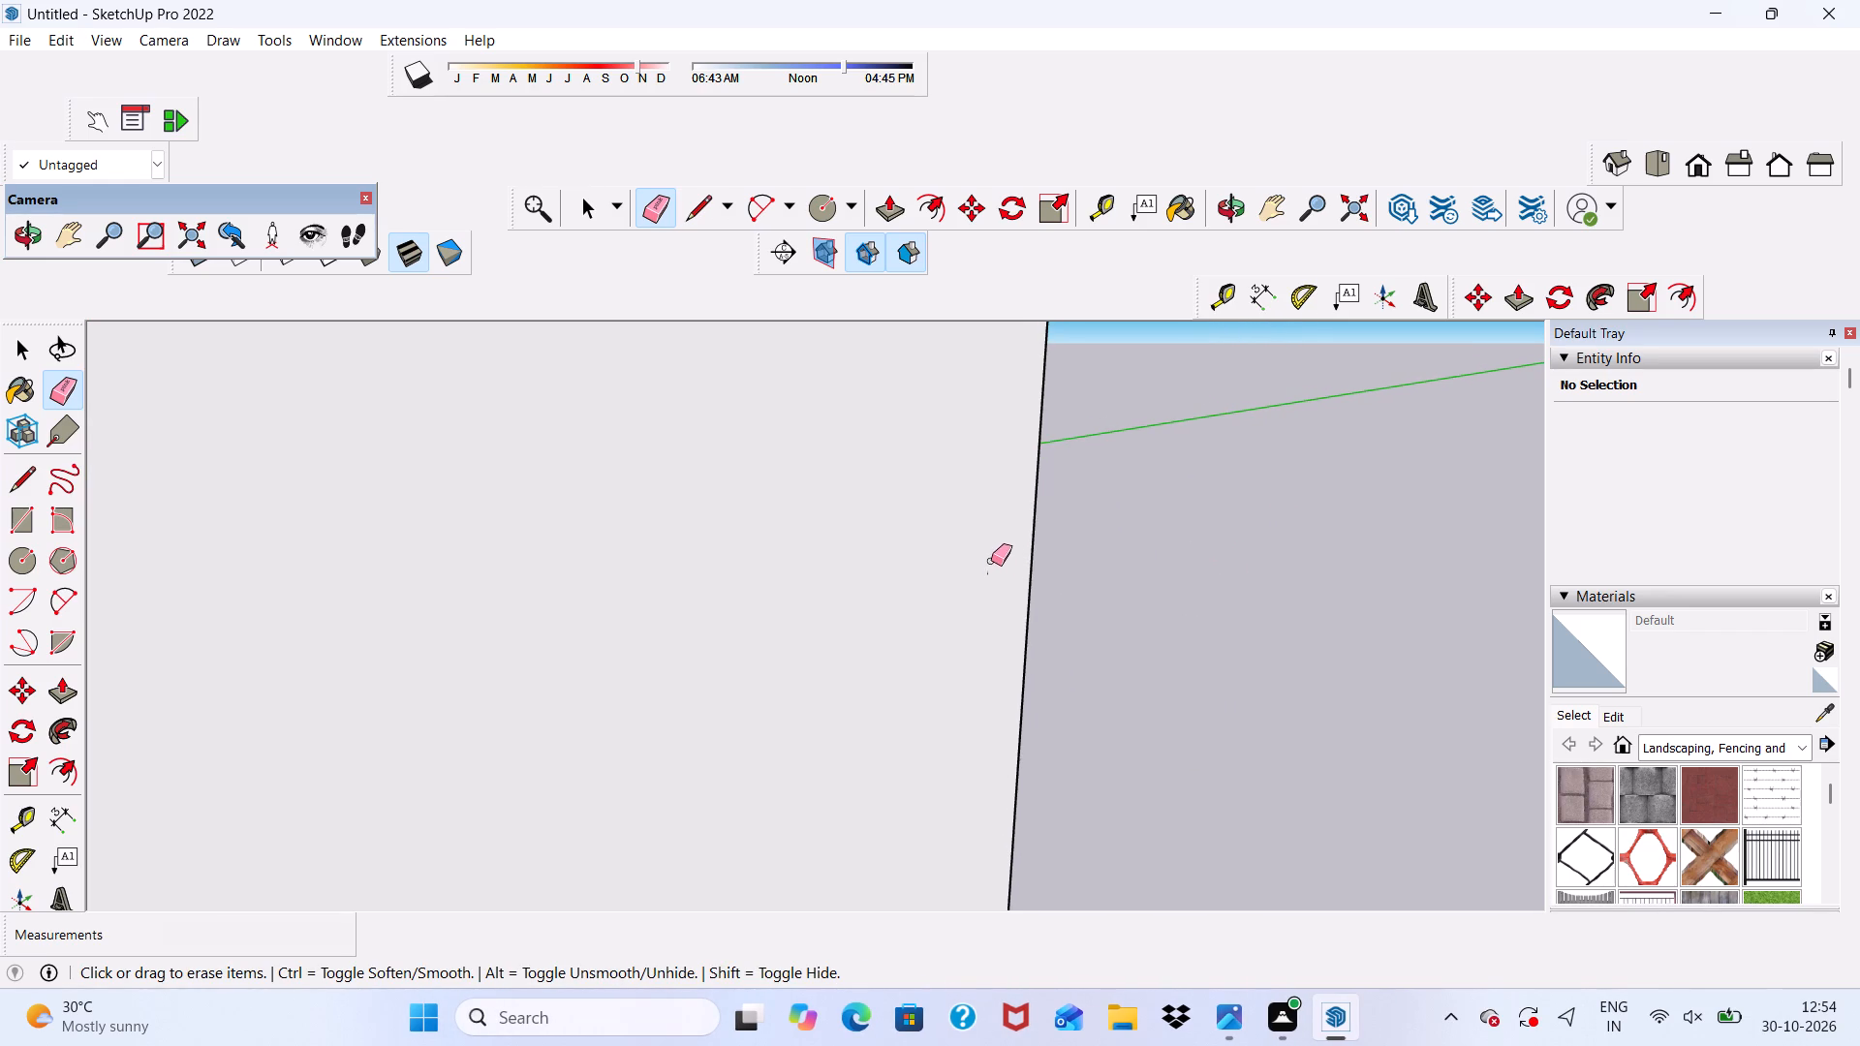
drag(991, 561, 991, 605)
scroll(994, 595, down, 16)
middle_drag(1034, 644, 1171, 639)
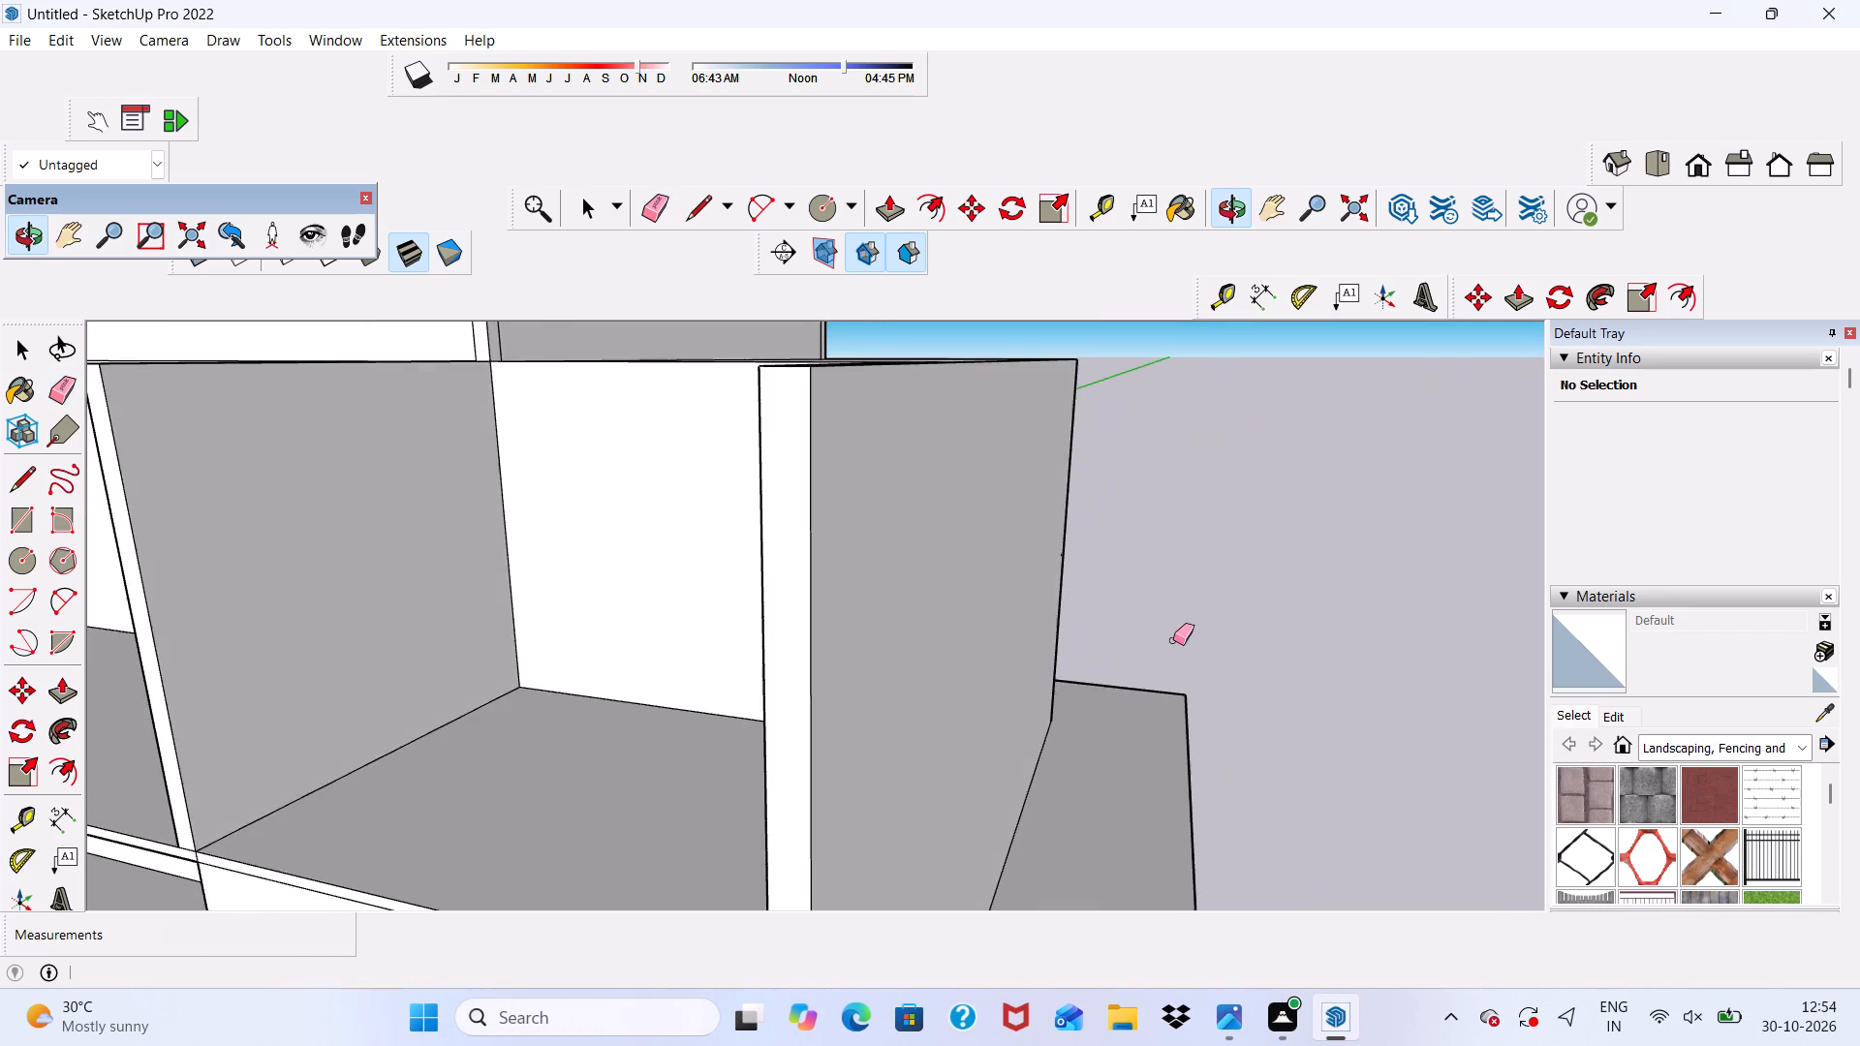
scroll(1035, 573, down, 6)
key(space)
Push/Pull the merged two-storey outer side wall face outward by about 2' 11".
scroll(846, 816, up, 1)
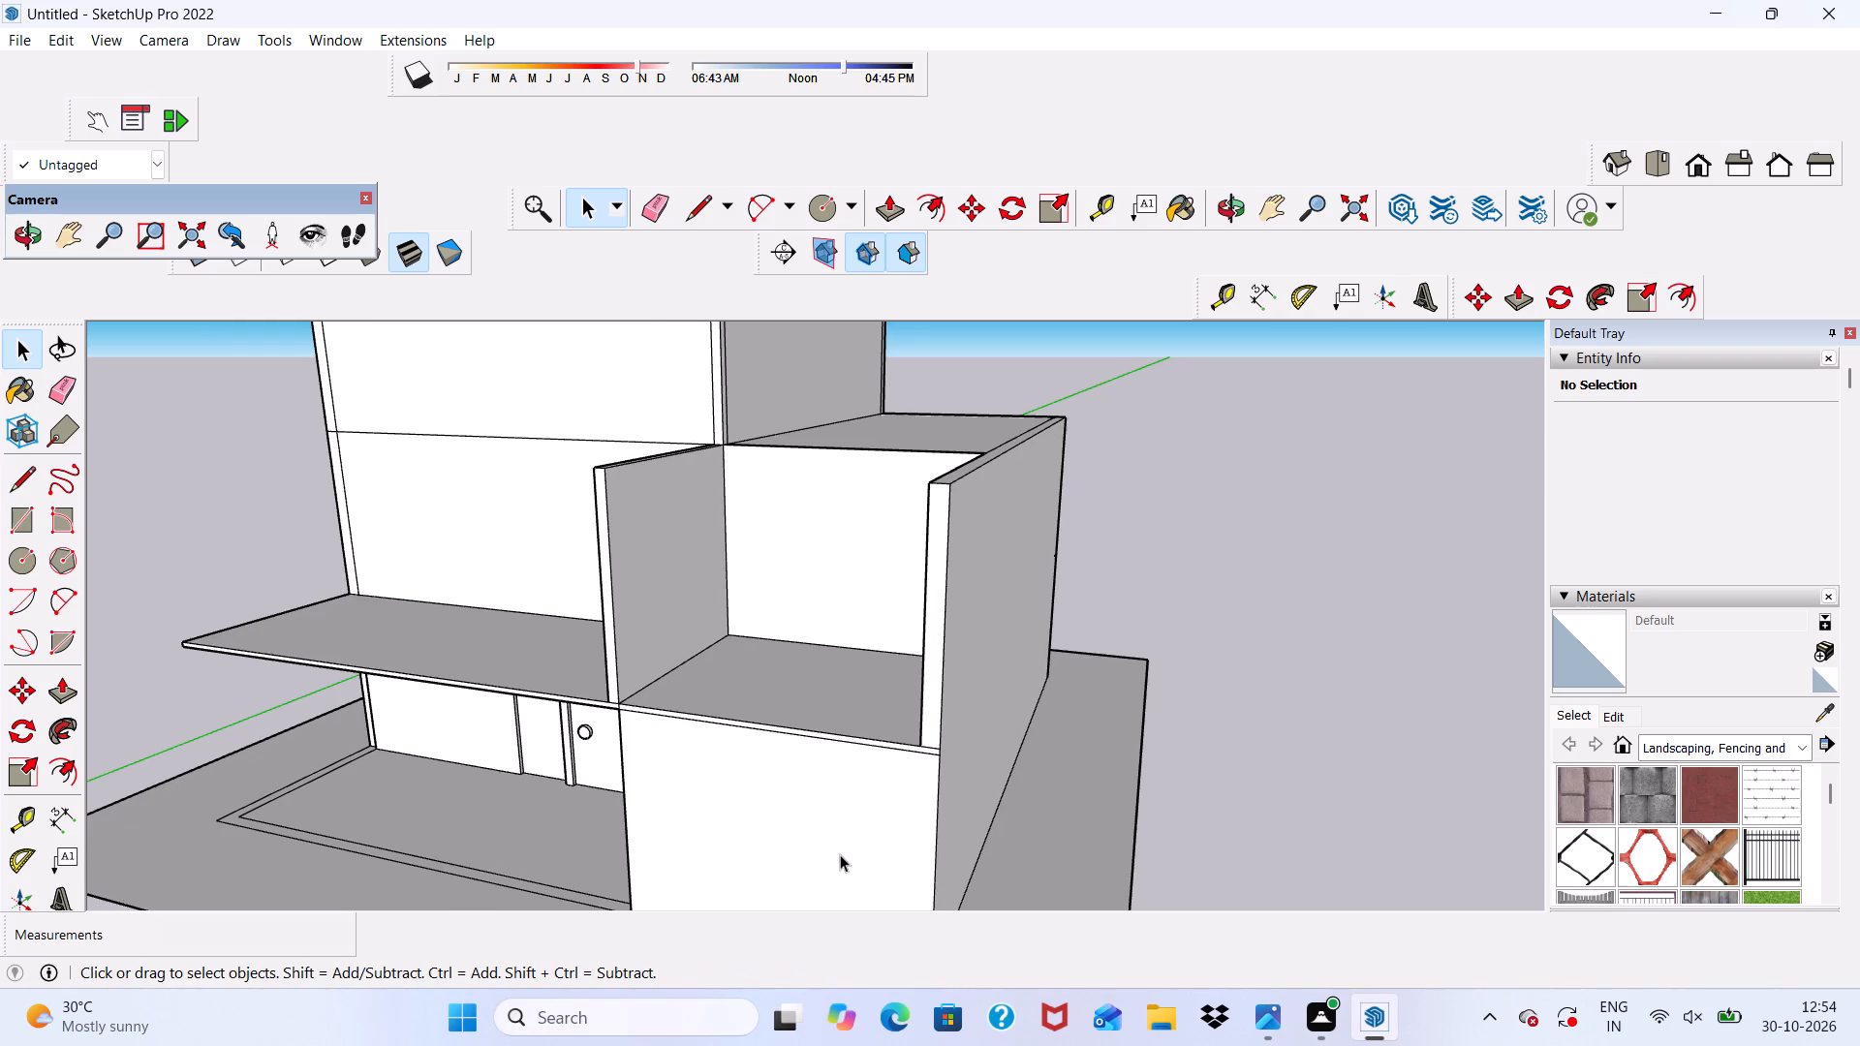
scroll(762, 757, up, 3)
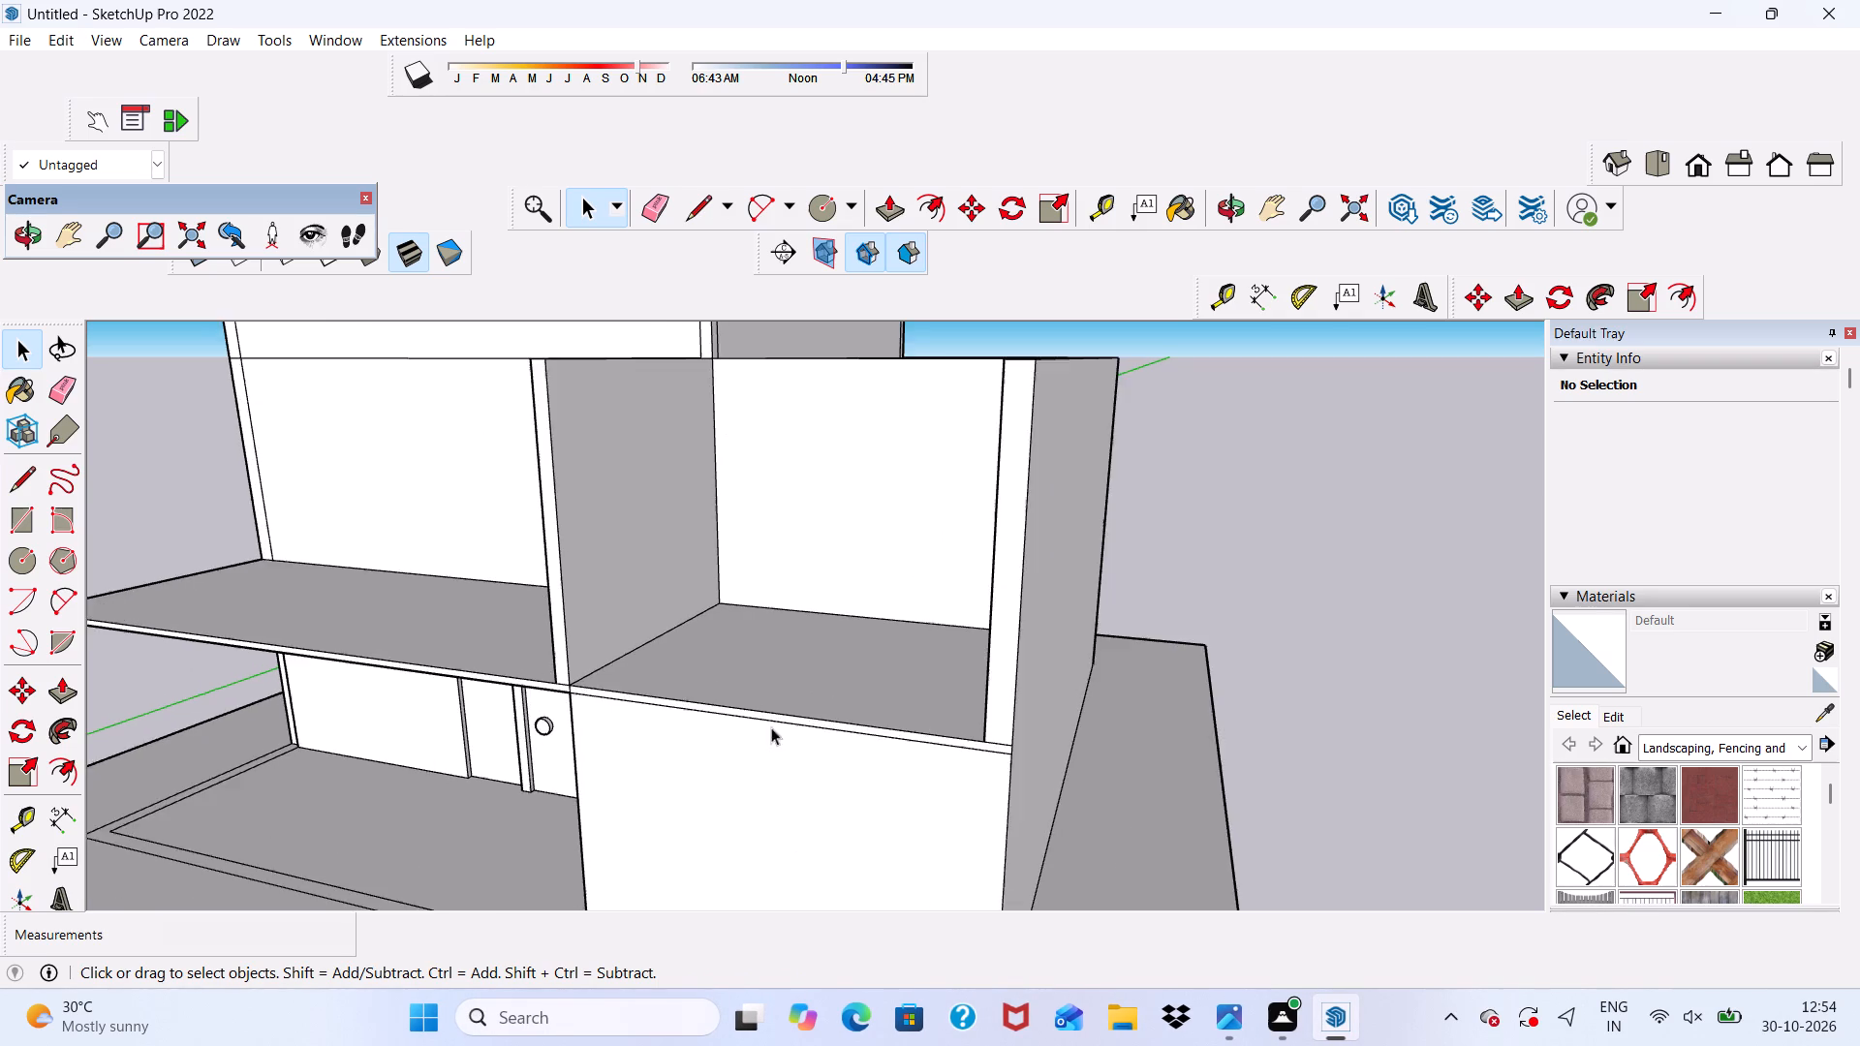
scroll(847, 535, down, 6)
middle_drag(889, 651, 643, 635)
scroll(735, 688, down, 2)
middle_drag(725, 695, 952, 681)
middle_drag(953, 681, 1161, 641)
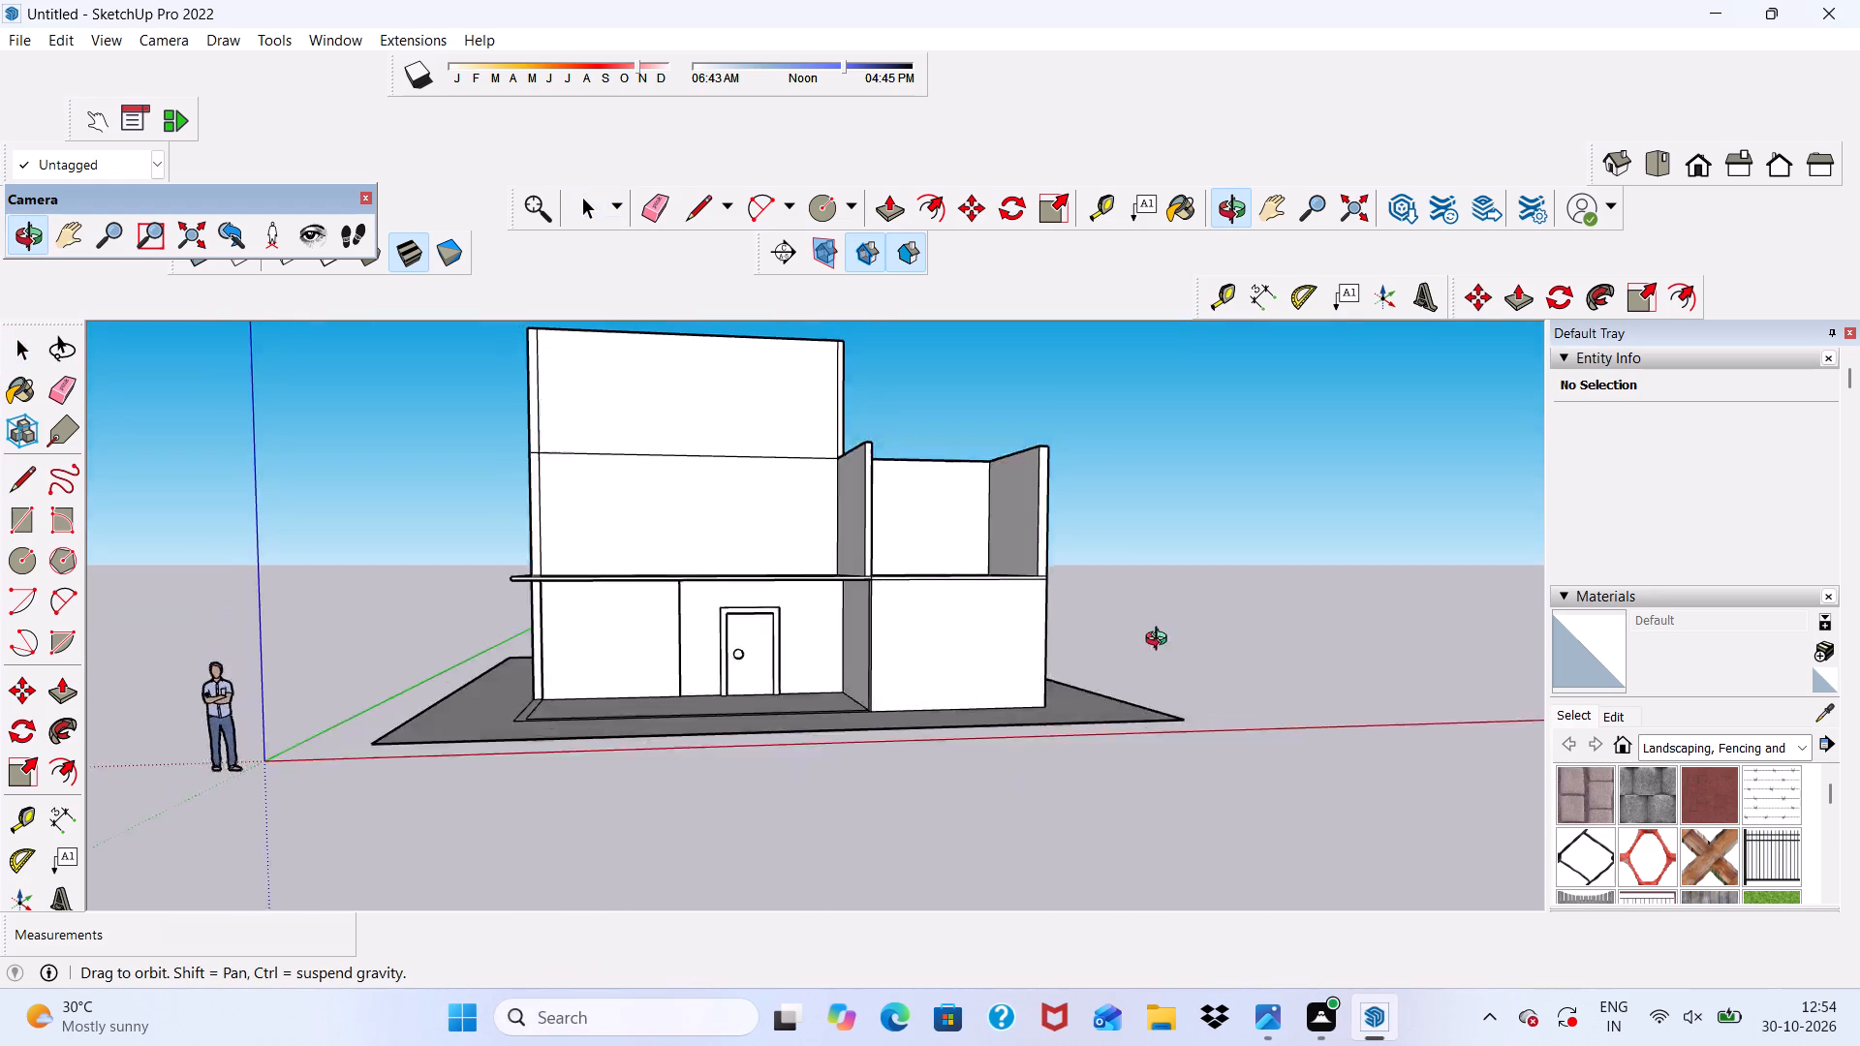
middle_drag(1161, 641, 739, 762)
click(827, 659)
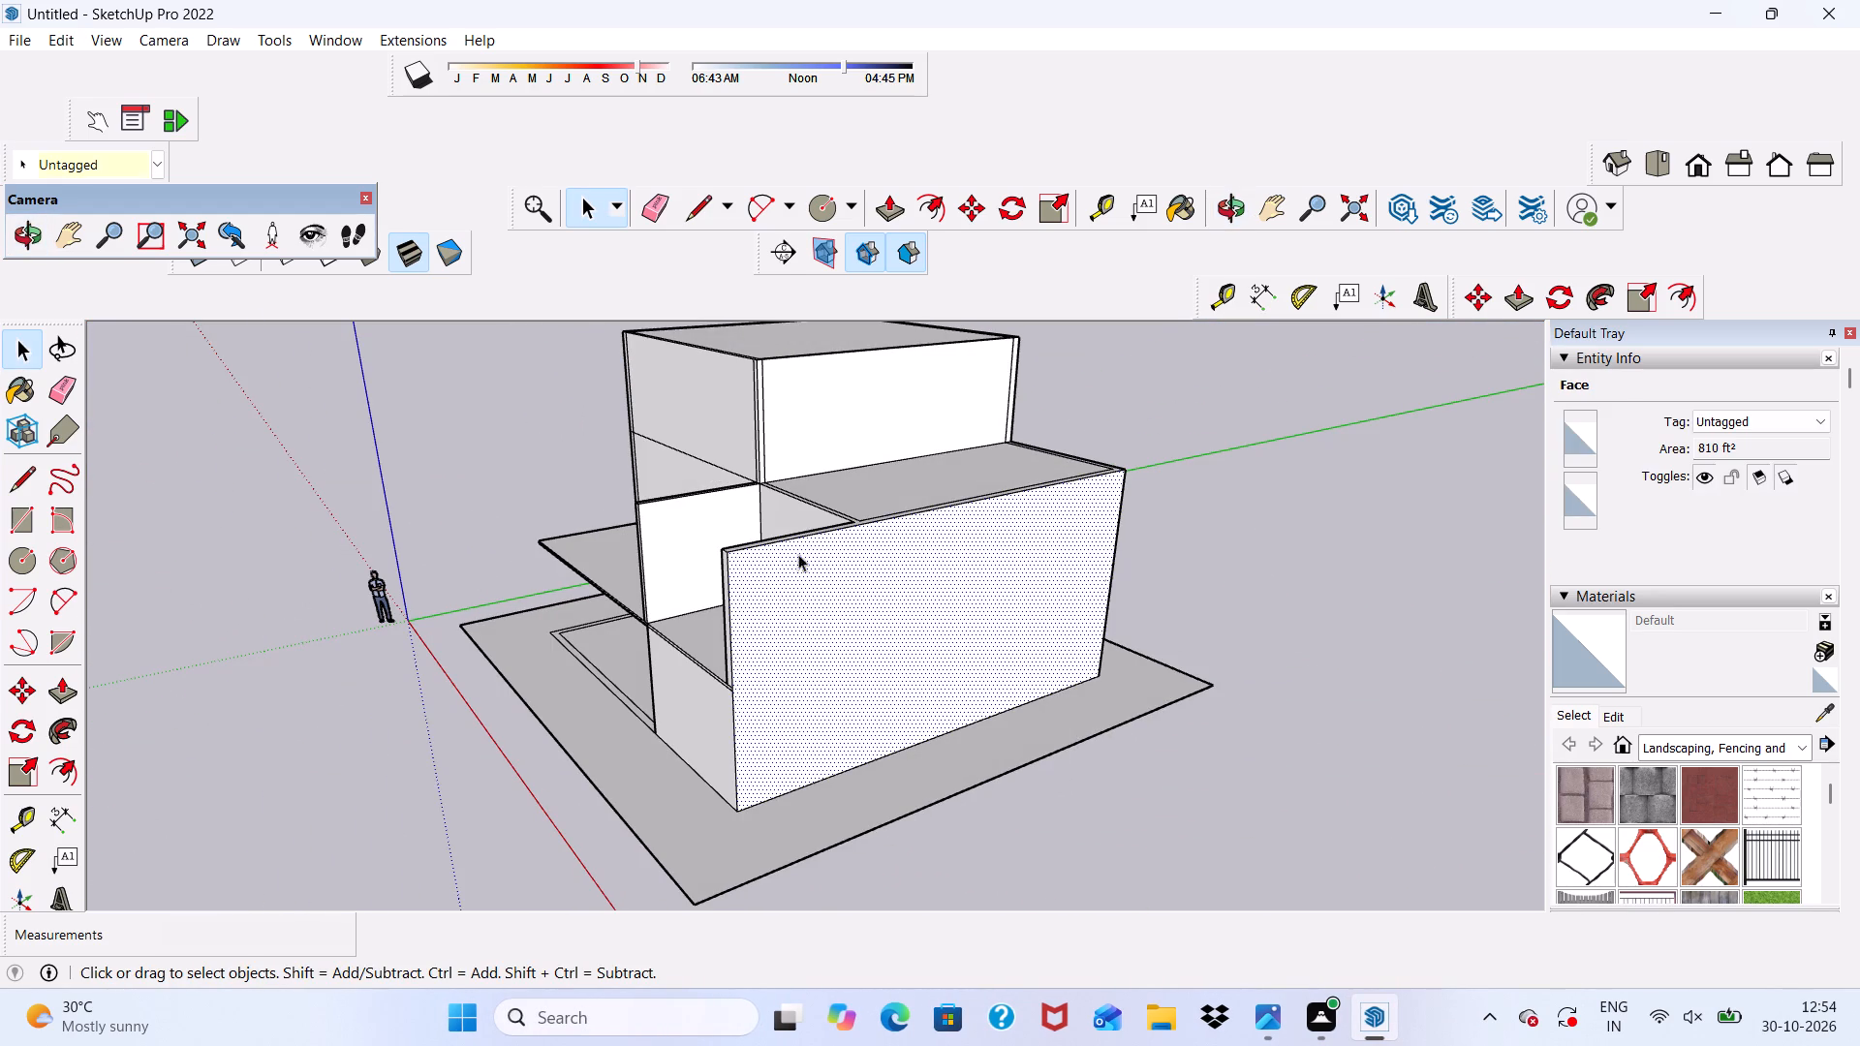
click(893, 200)
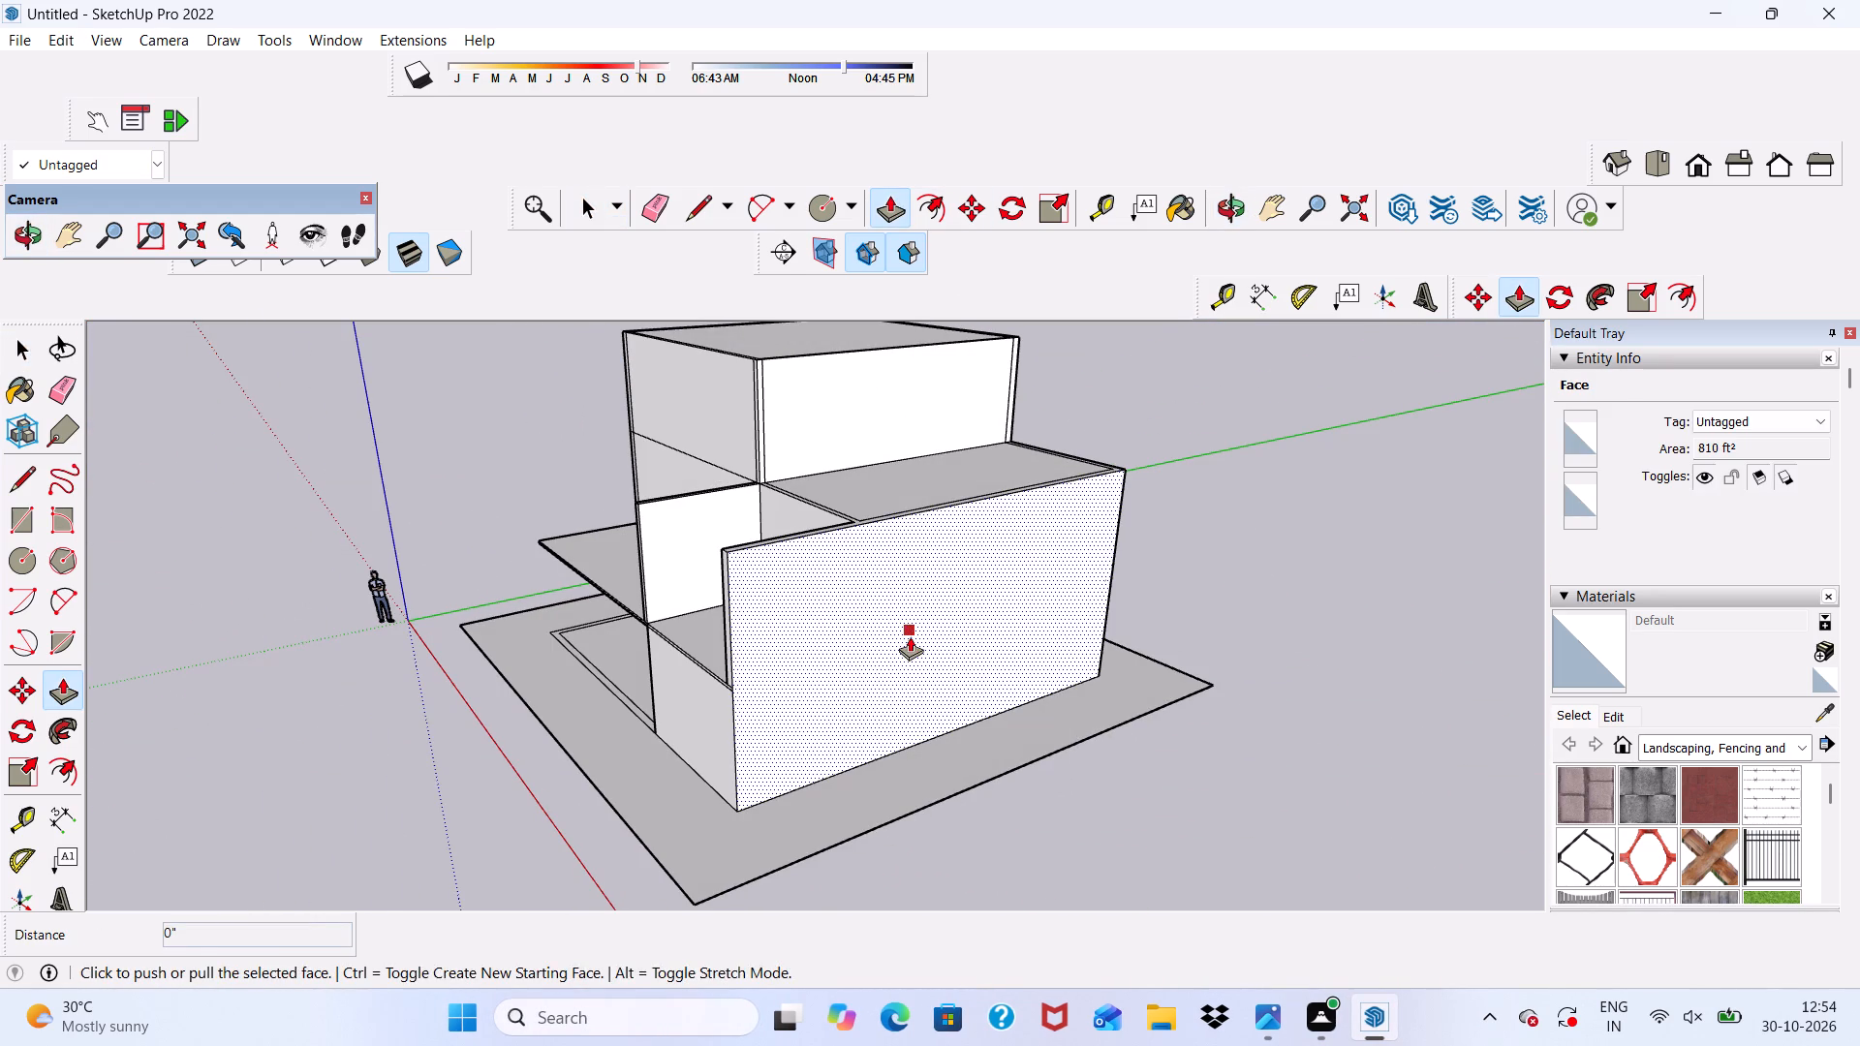
click(910, 636)
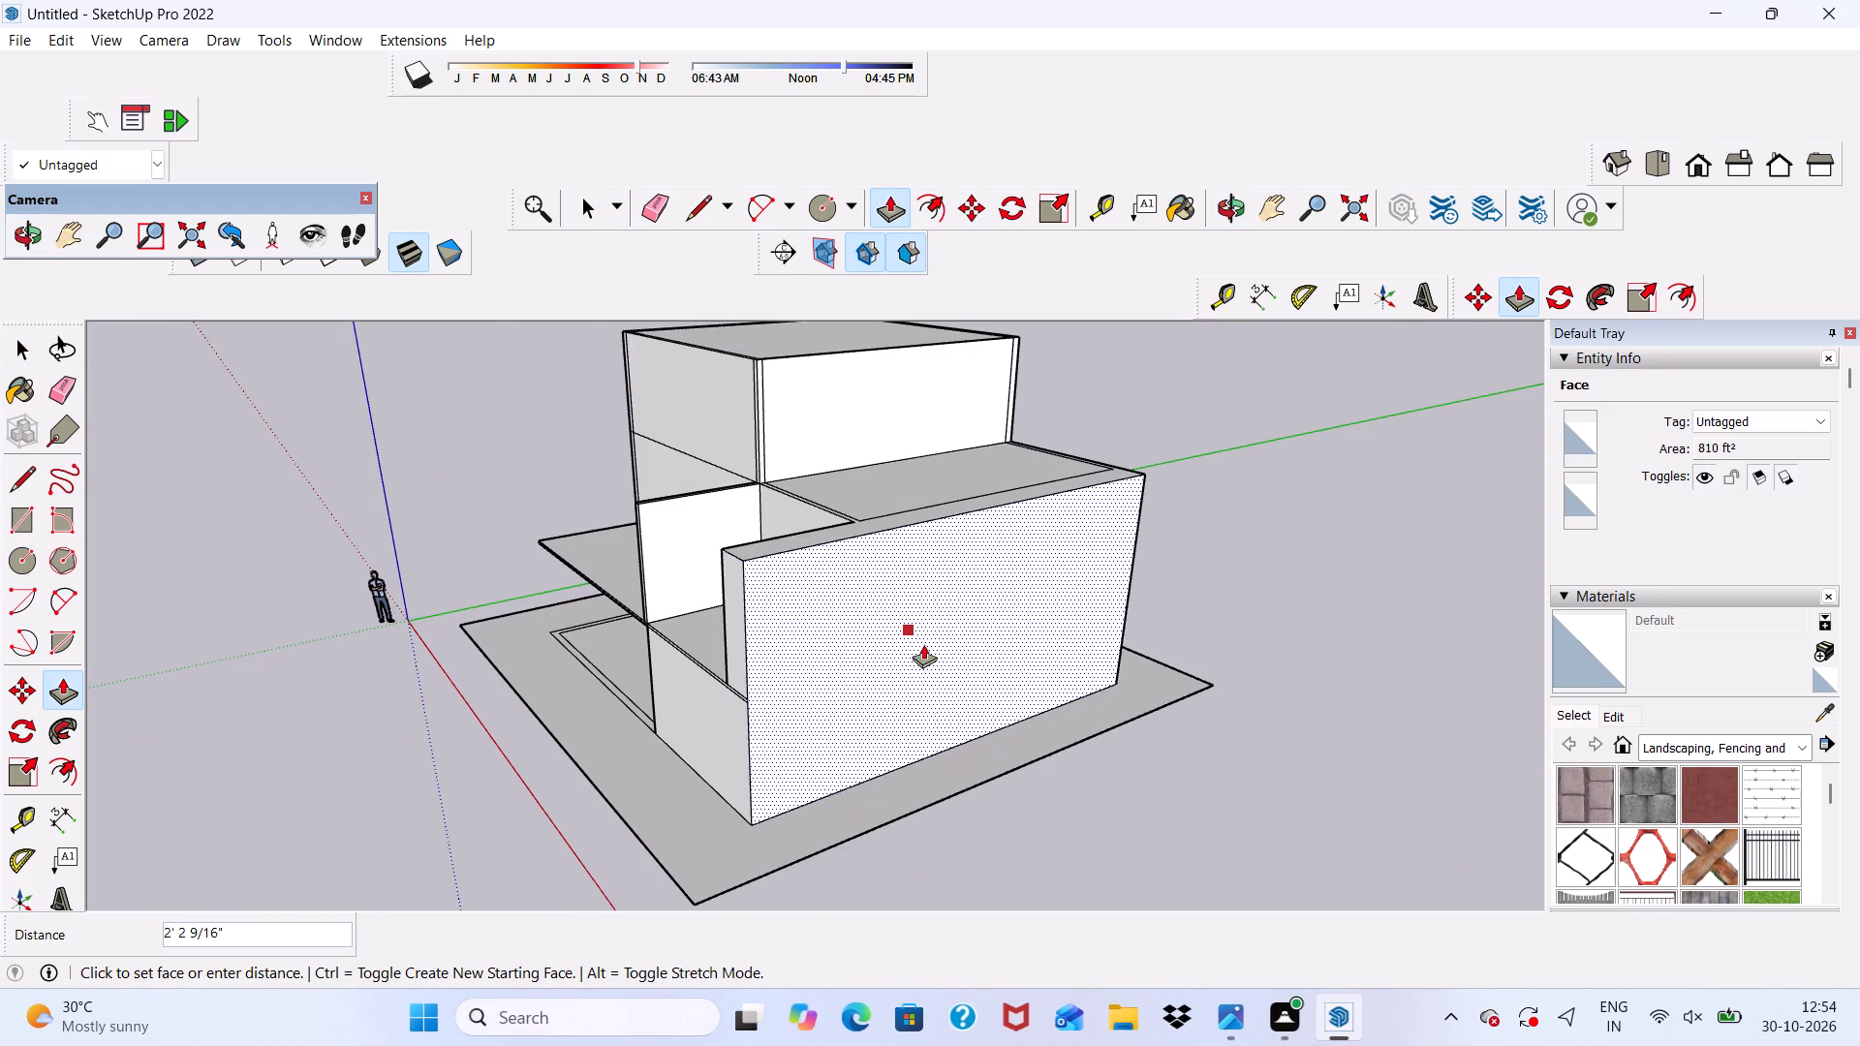
click(931, 647)
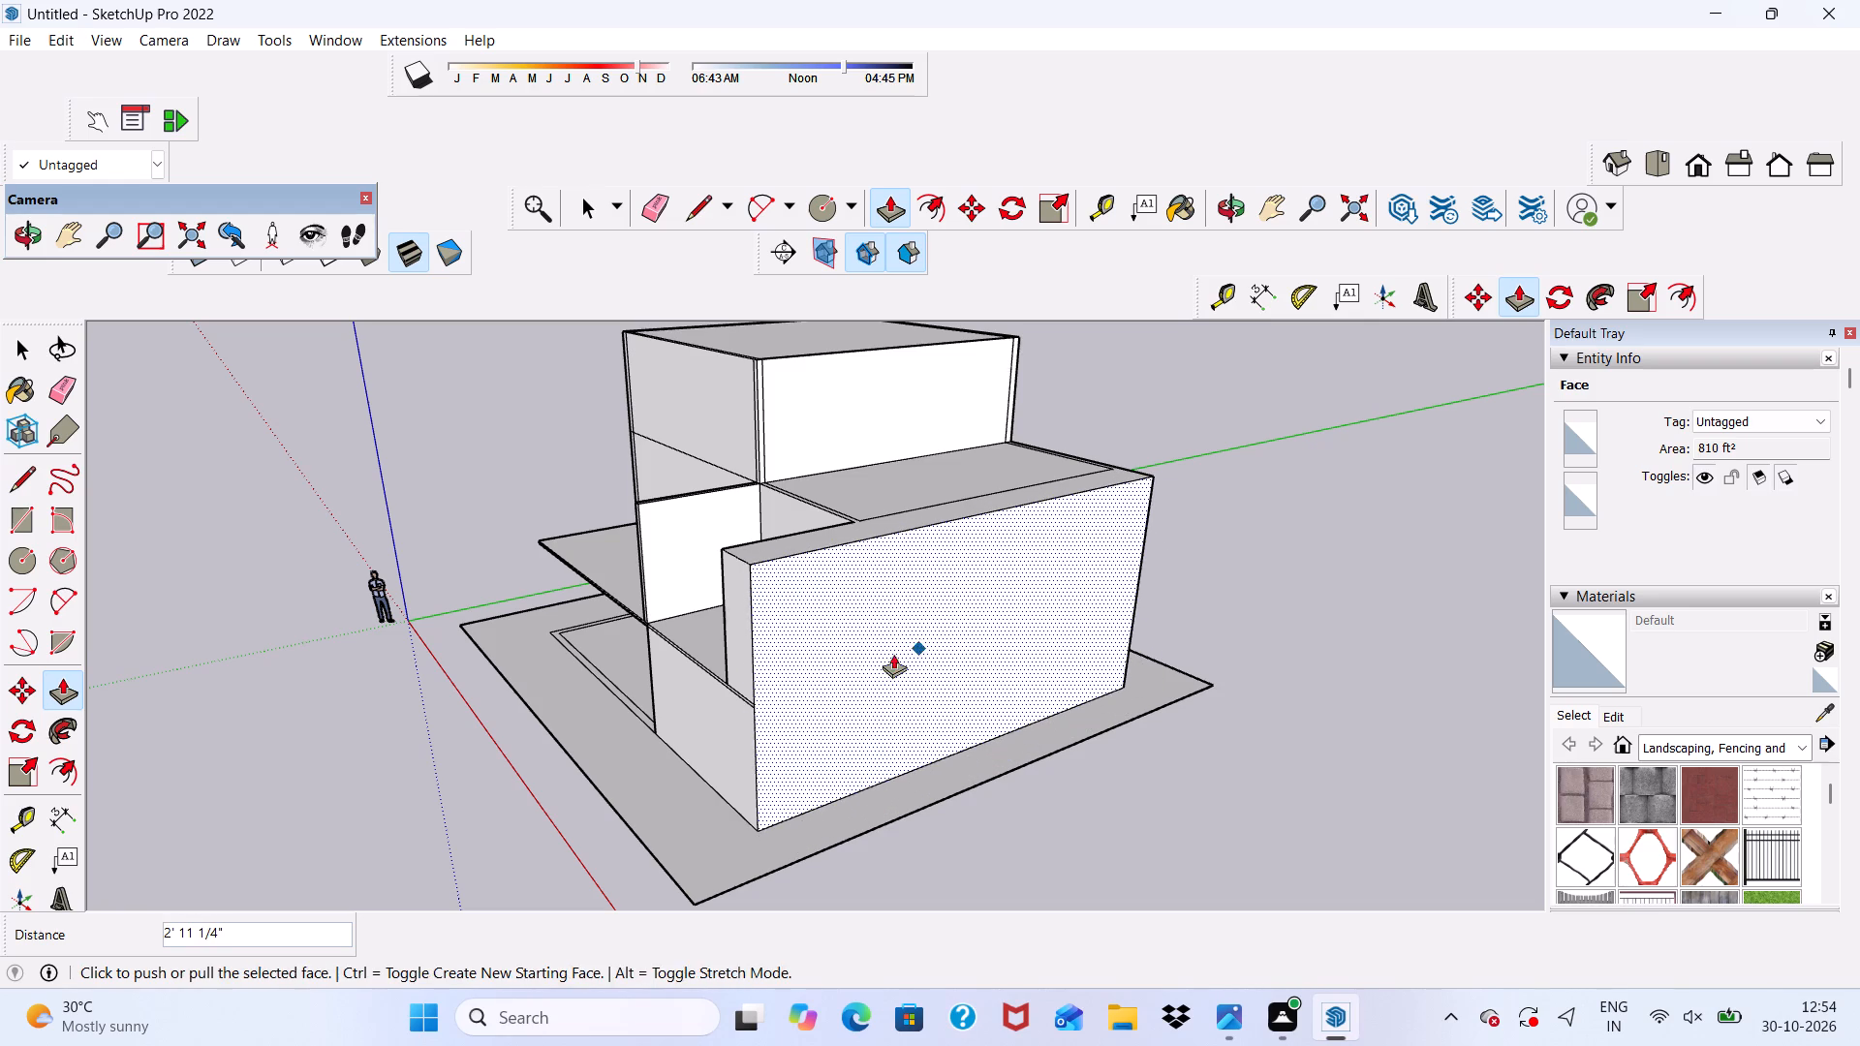
Examine the building's front elevation around the ground-floor front wall, the floor slab edge and the upper side walls.
scroll(746, 754, down, 2)
middle_drag(743, 755, 1072, 659)
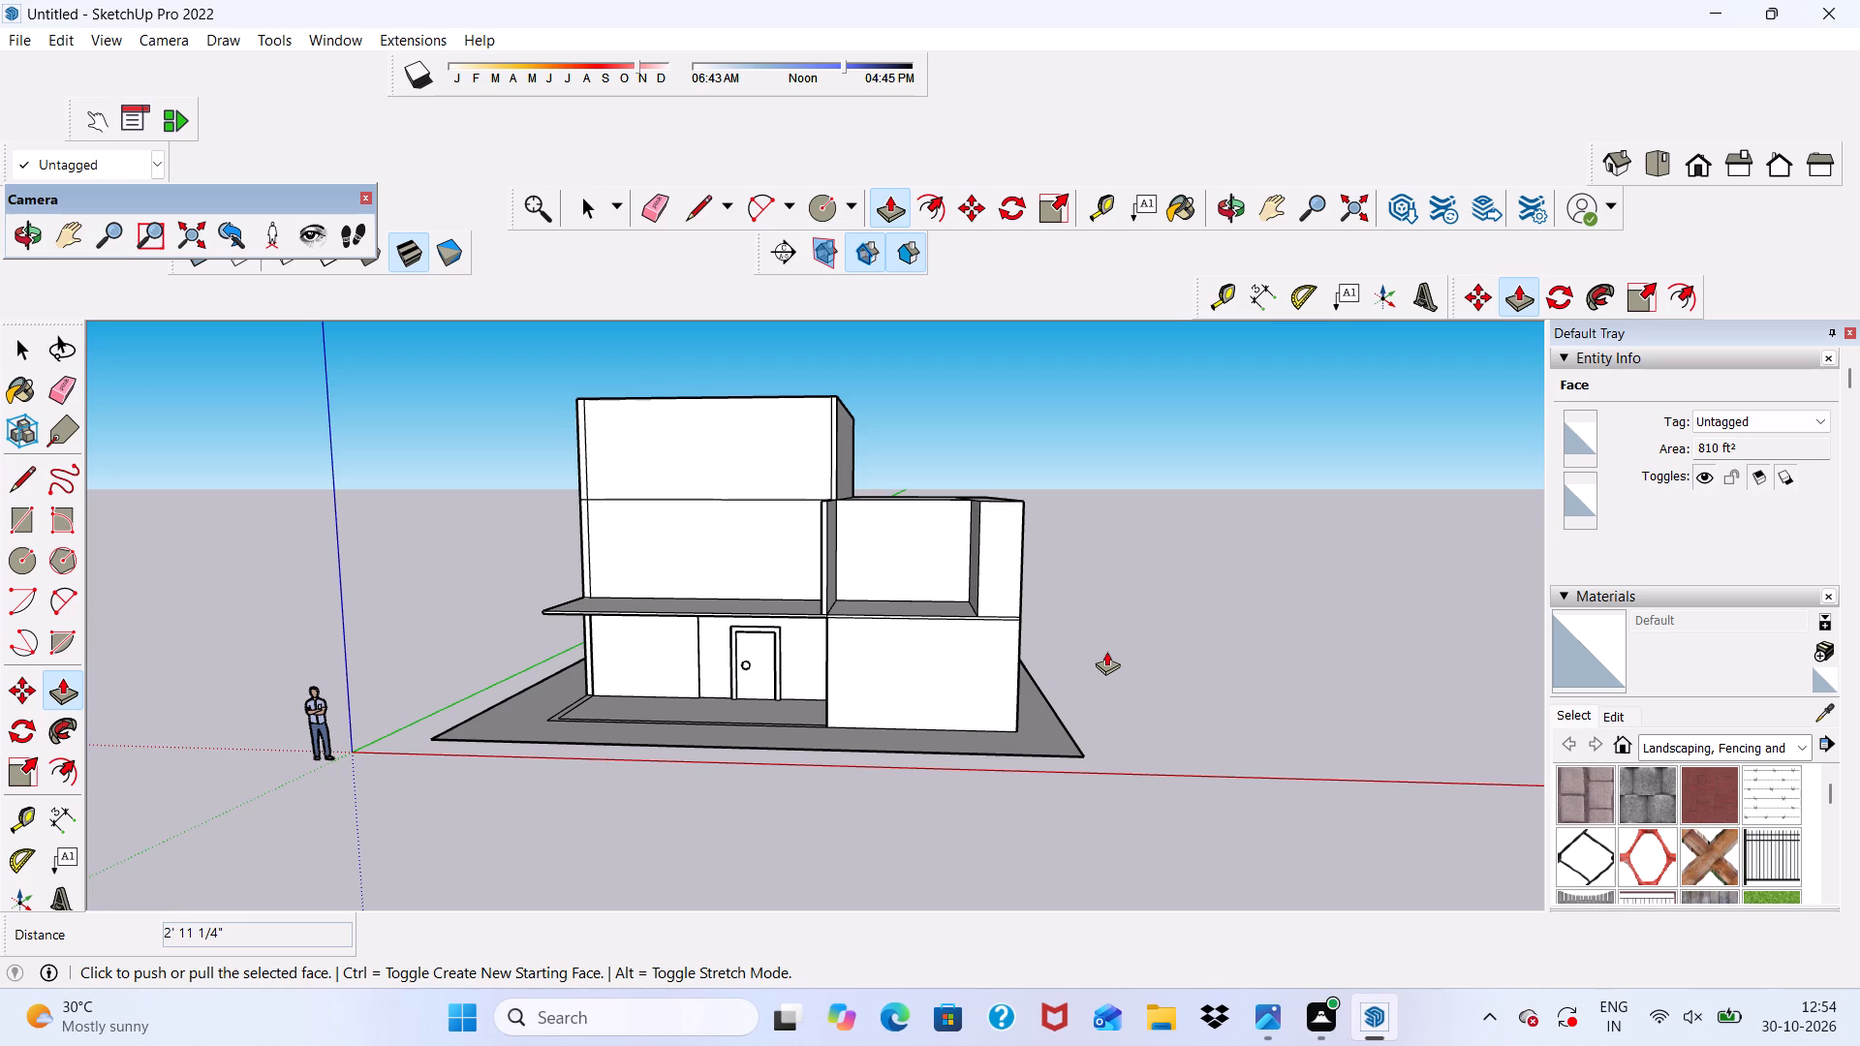
key(space)
scroll(824, 644, up, 2)
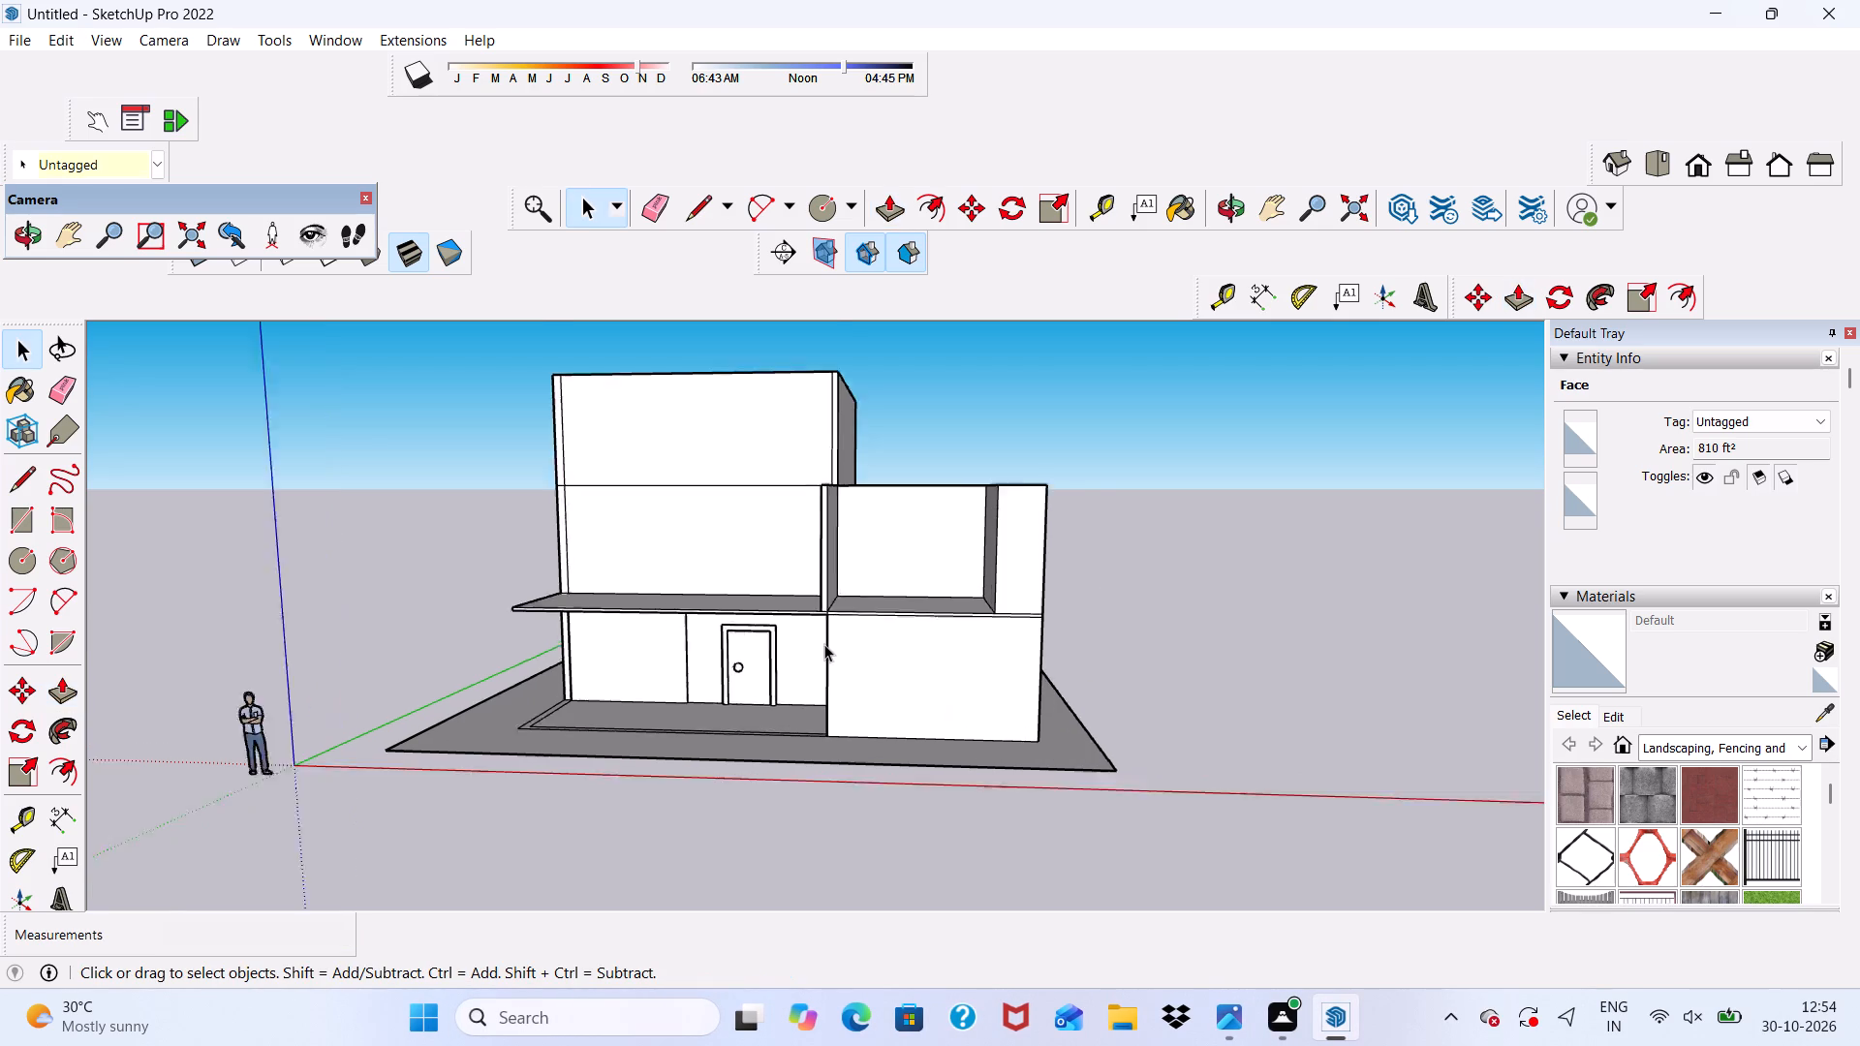
scroll(824, 644, up, 1)
scroll(919, 627, up, 6)
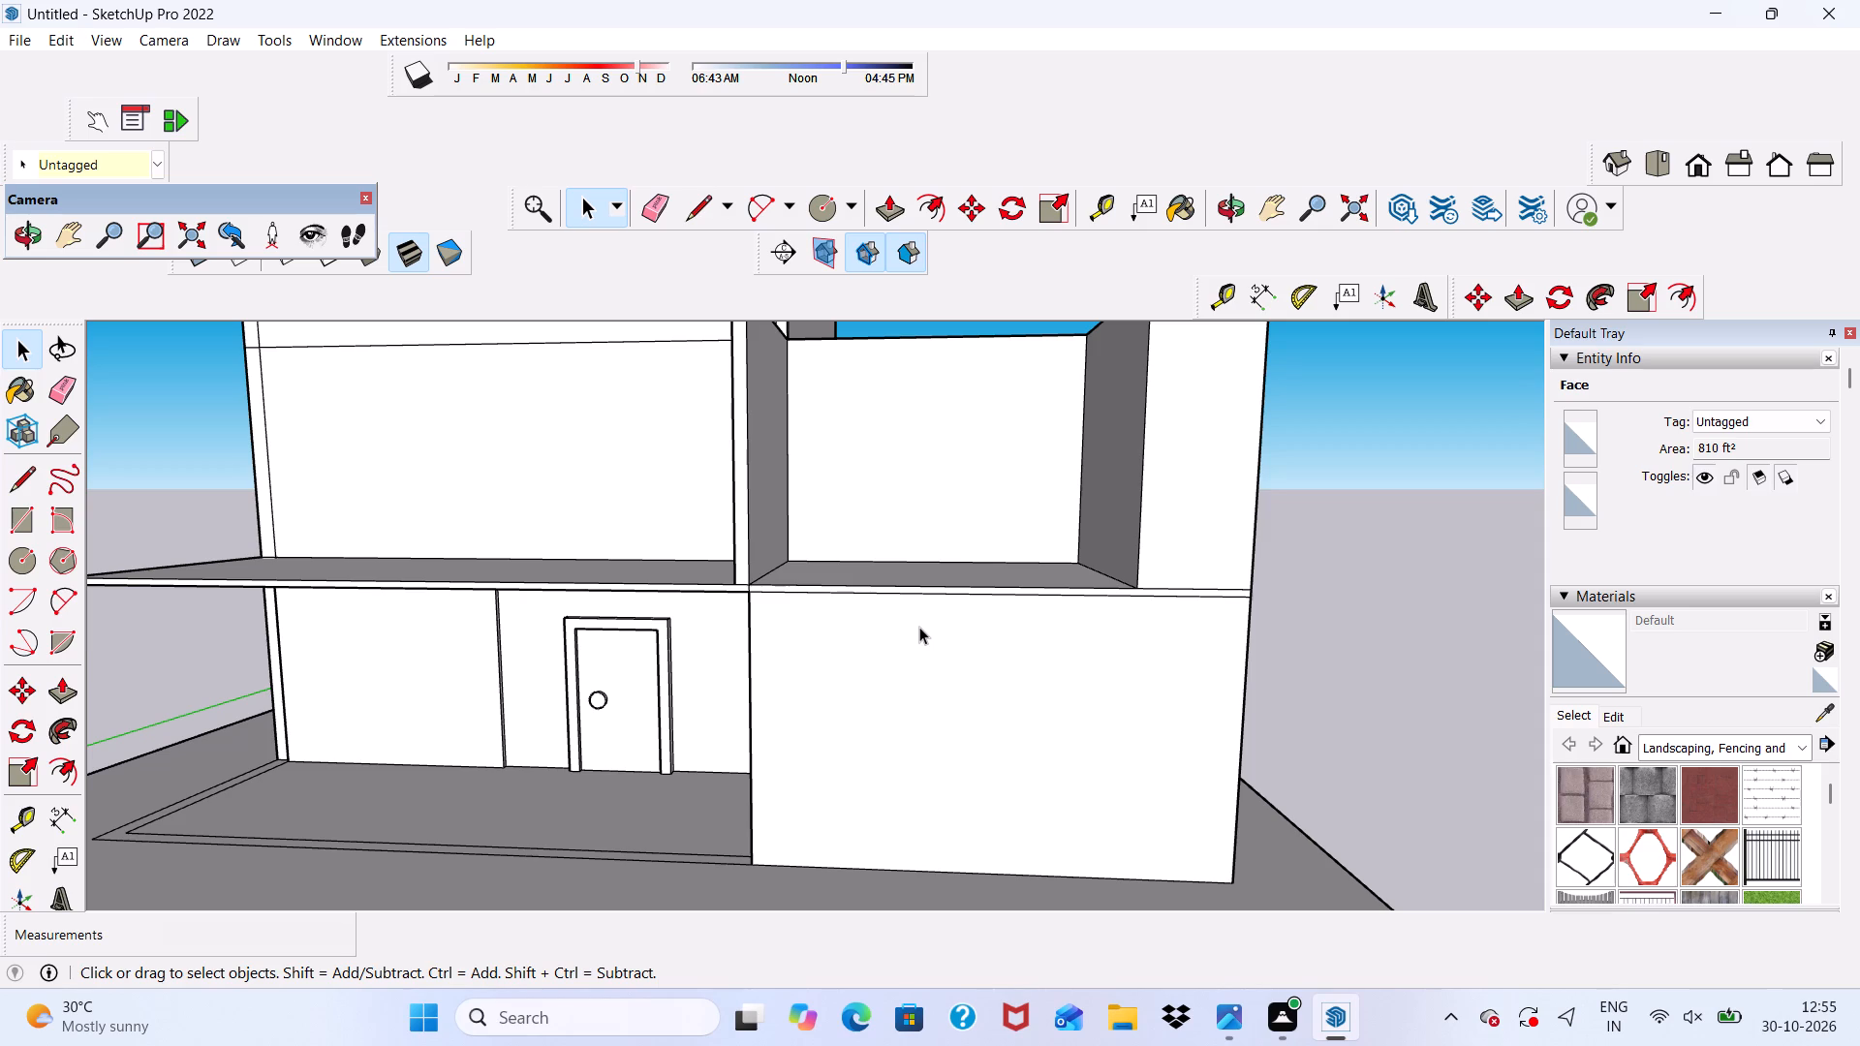
scroll(919, 627, down, 2)
scroll(992, 591, down, 5)
key(space)
scroll(1060, 608, up, 4)
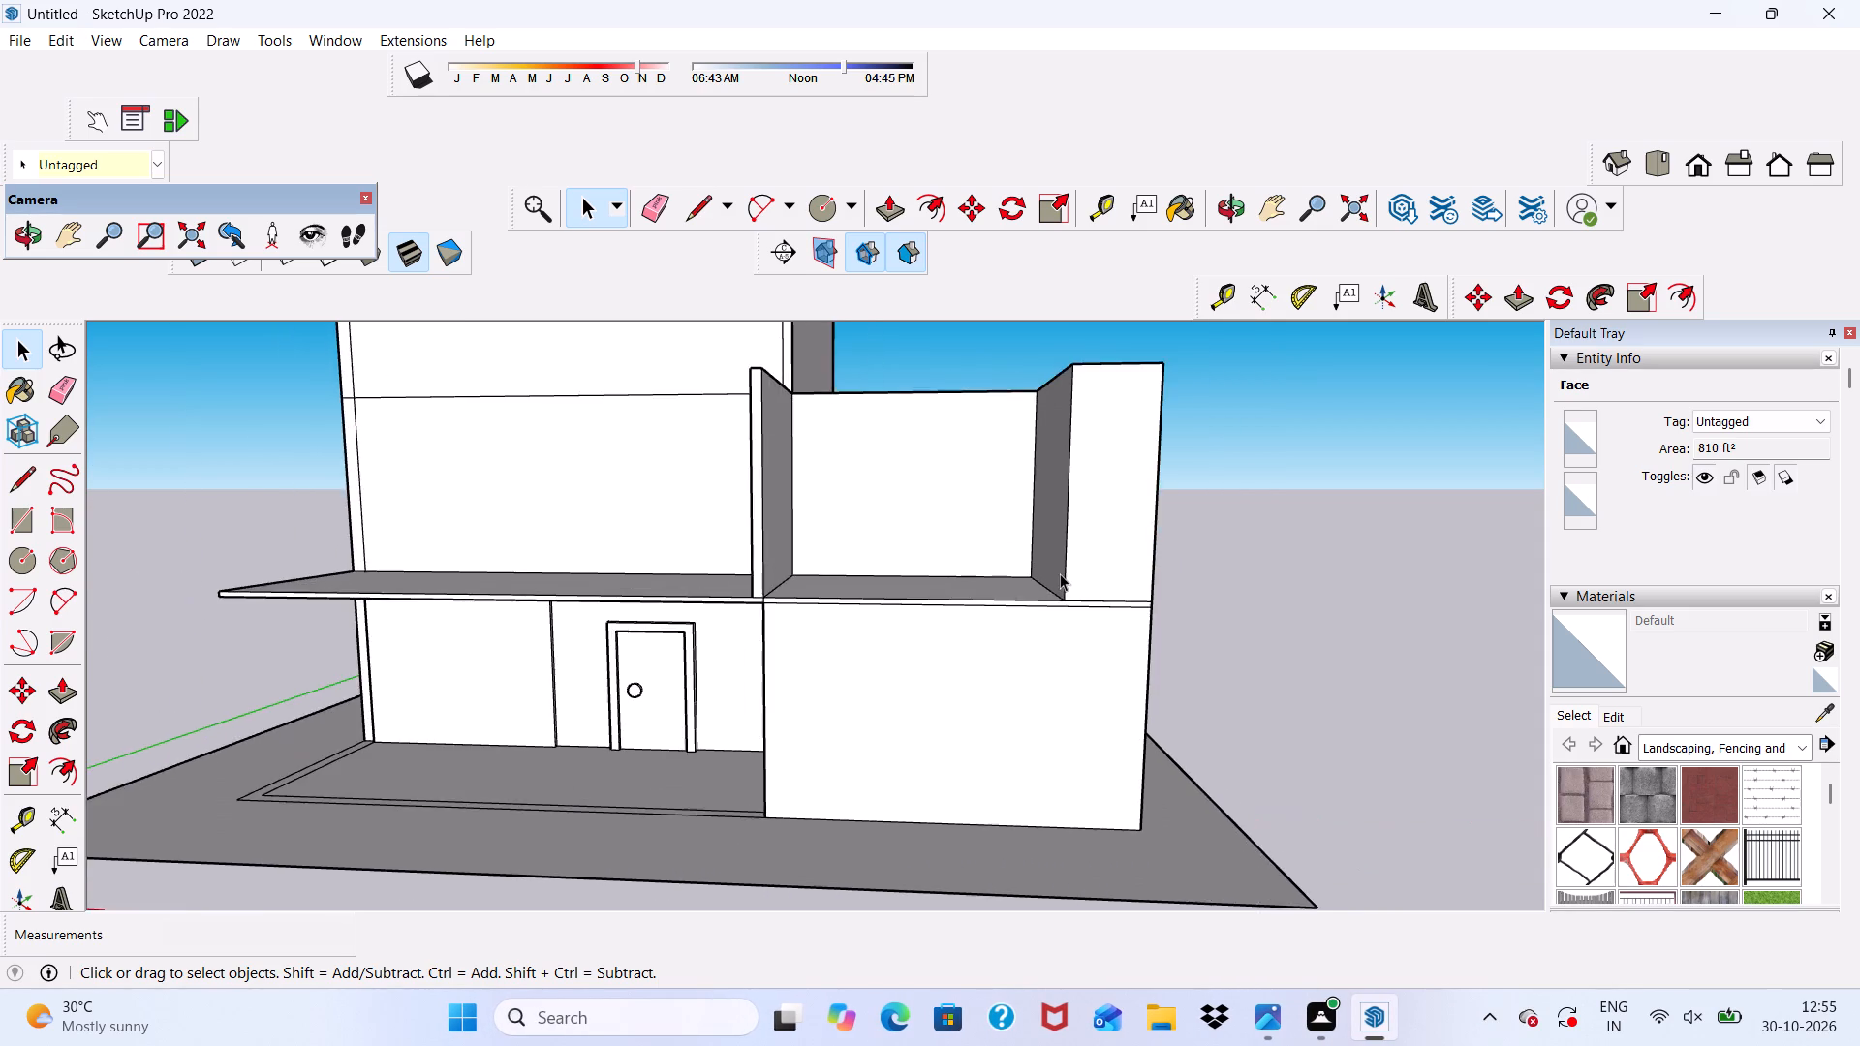
scroll(1060, 573, up, 7)
middle_click(1095, 665)
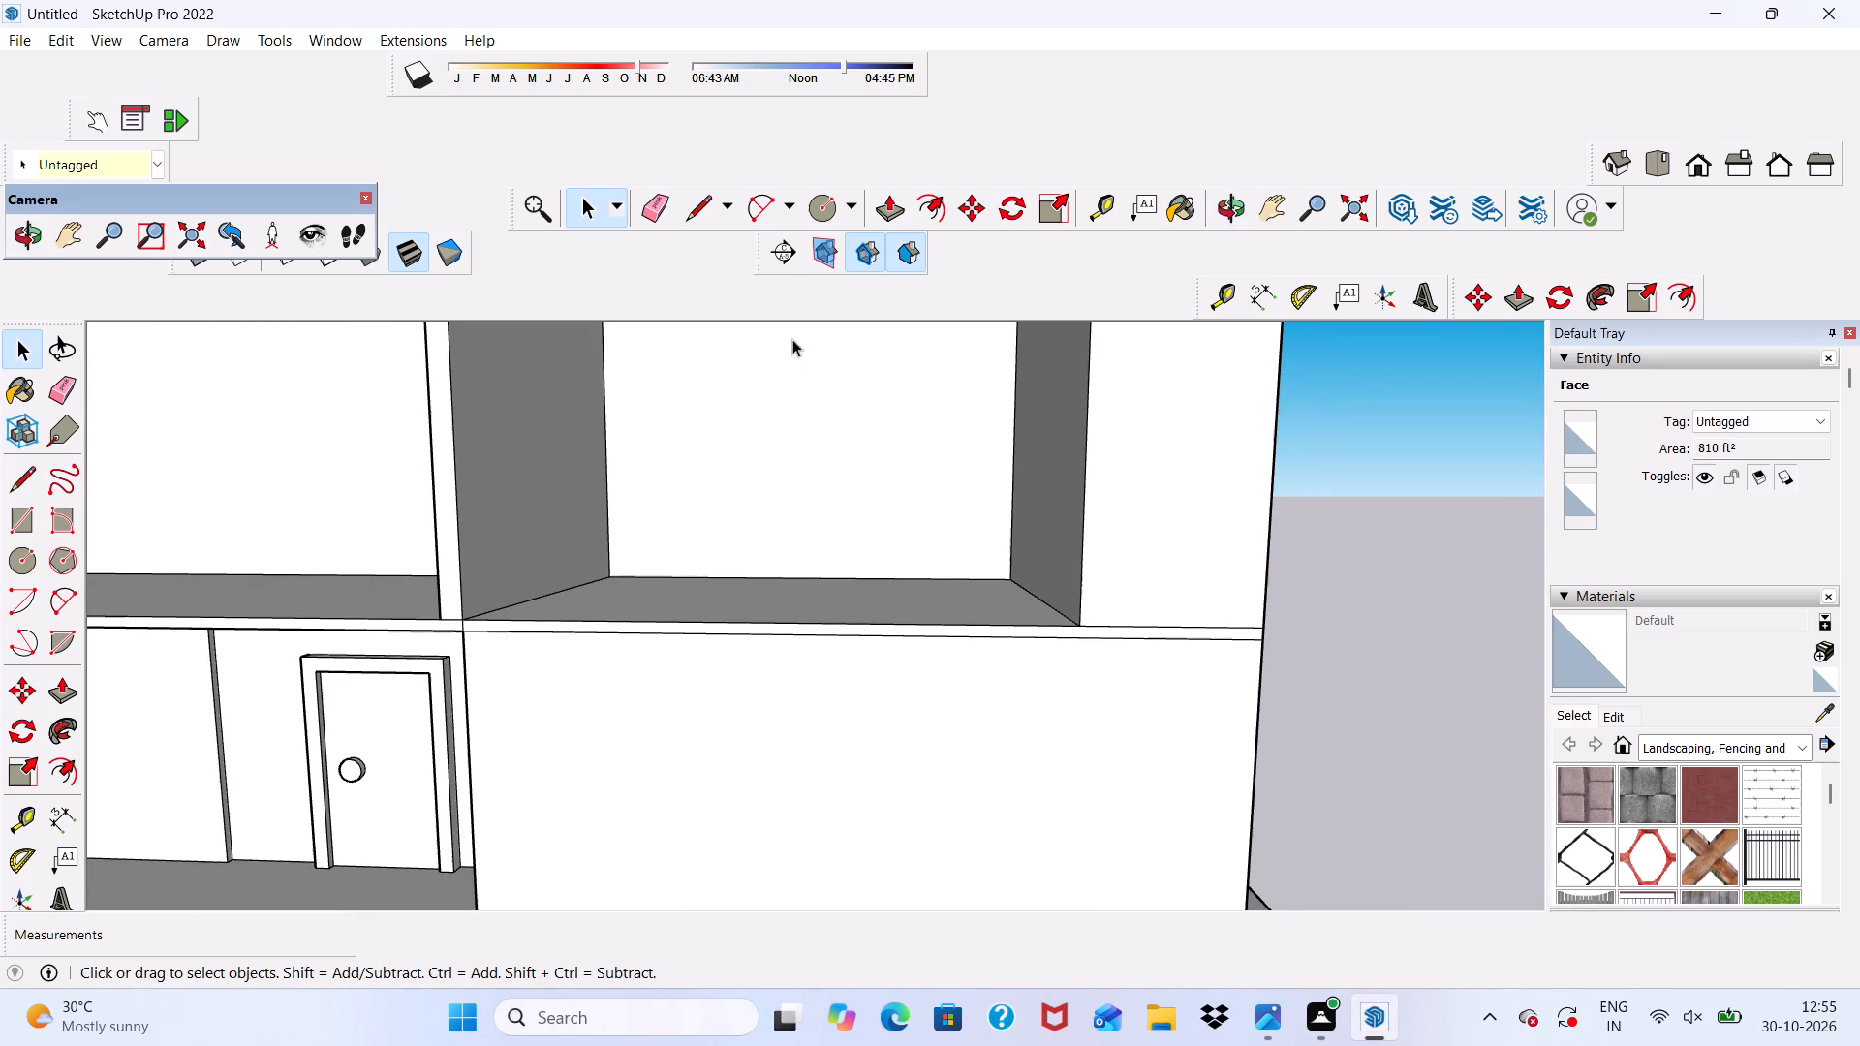
click(649, 206)
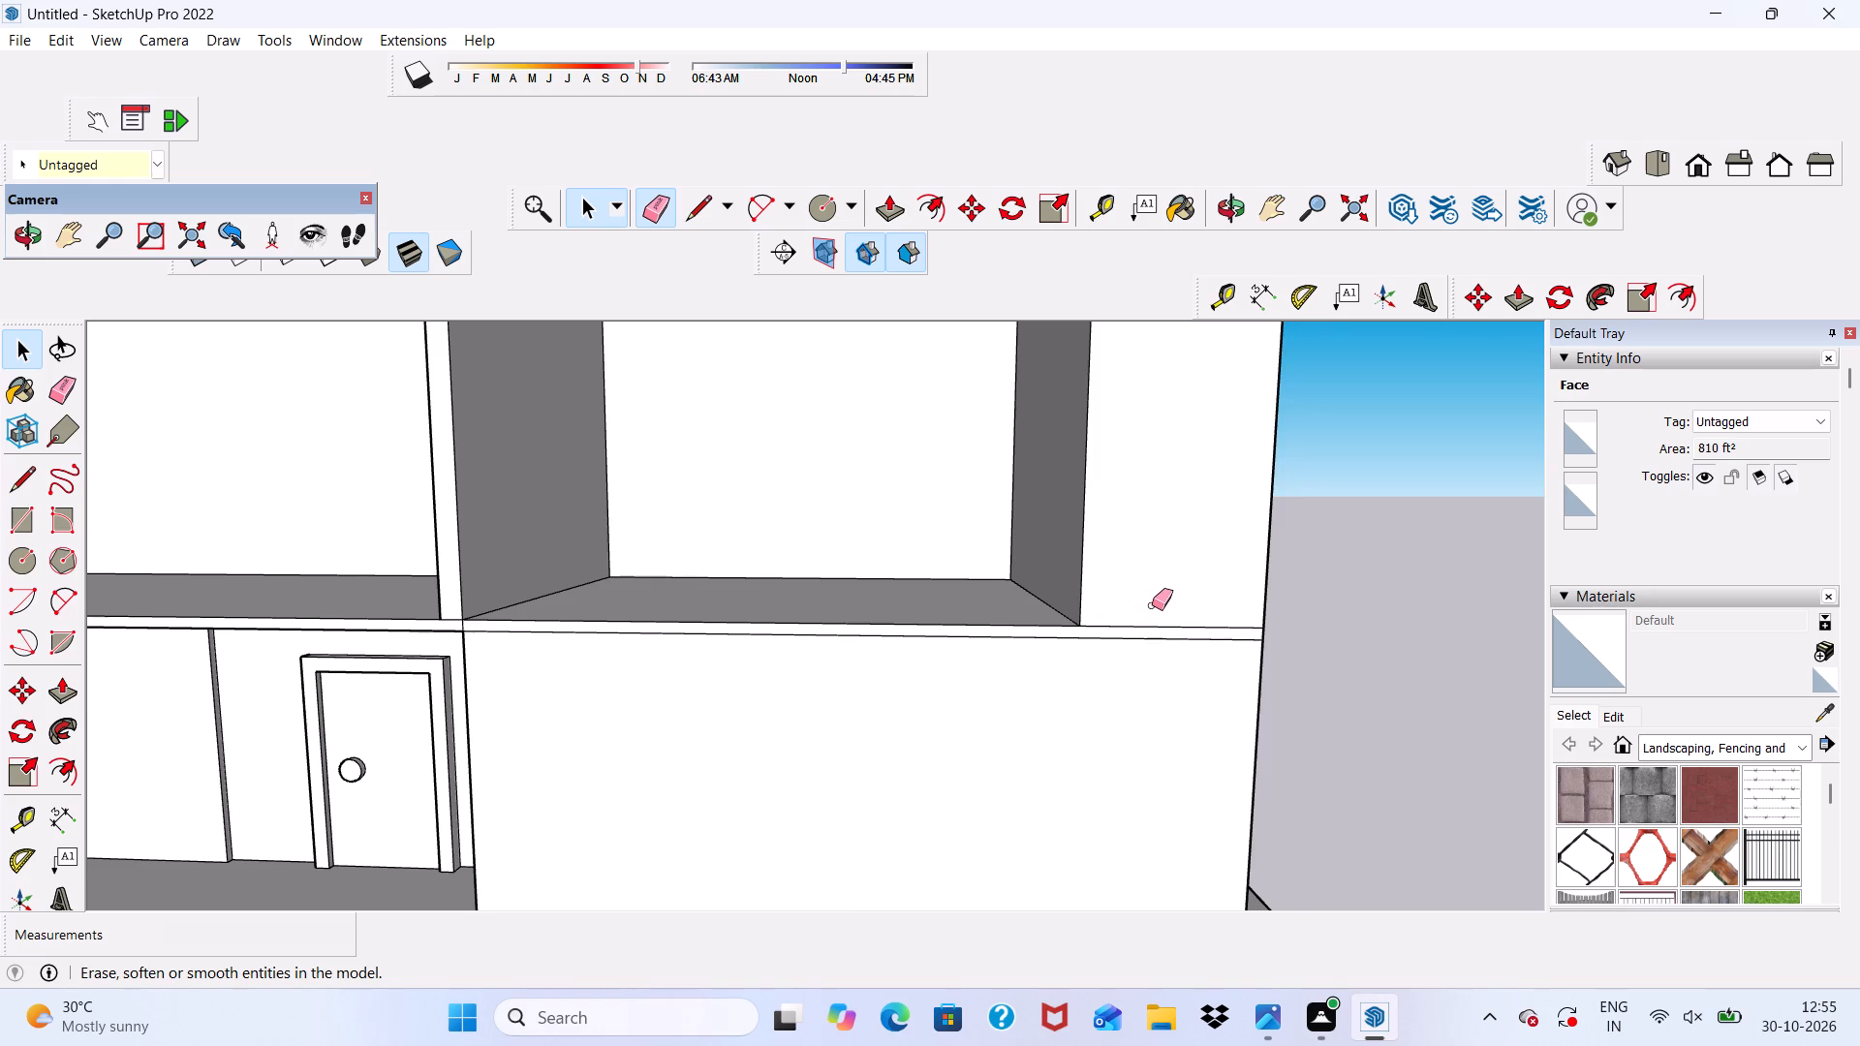
scroll(1058, 564, down, 5)
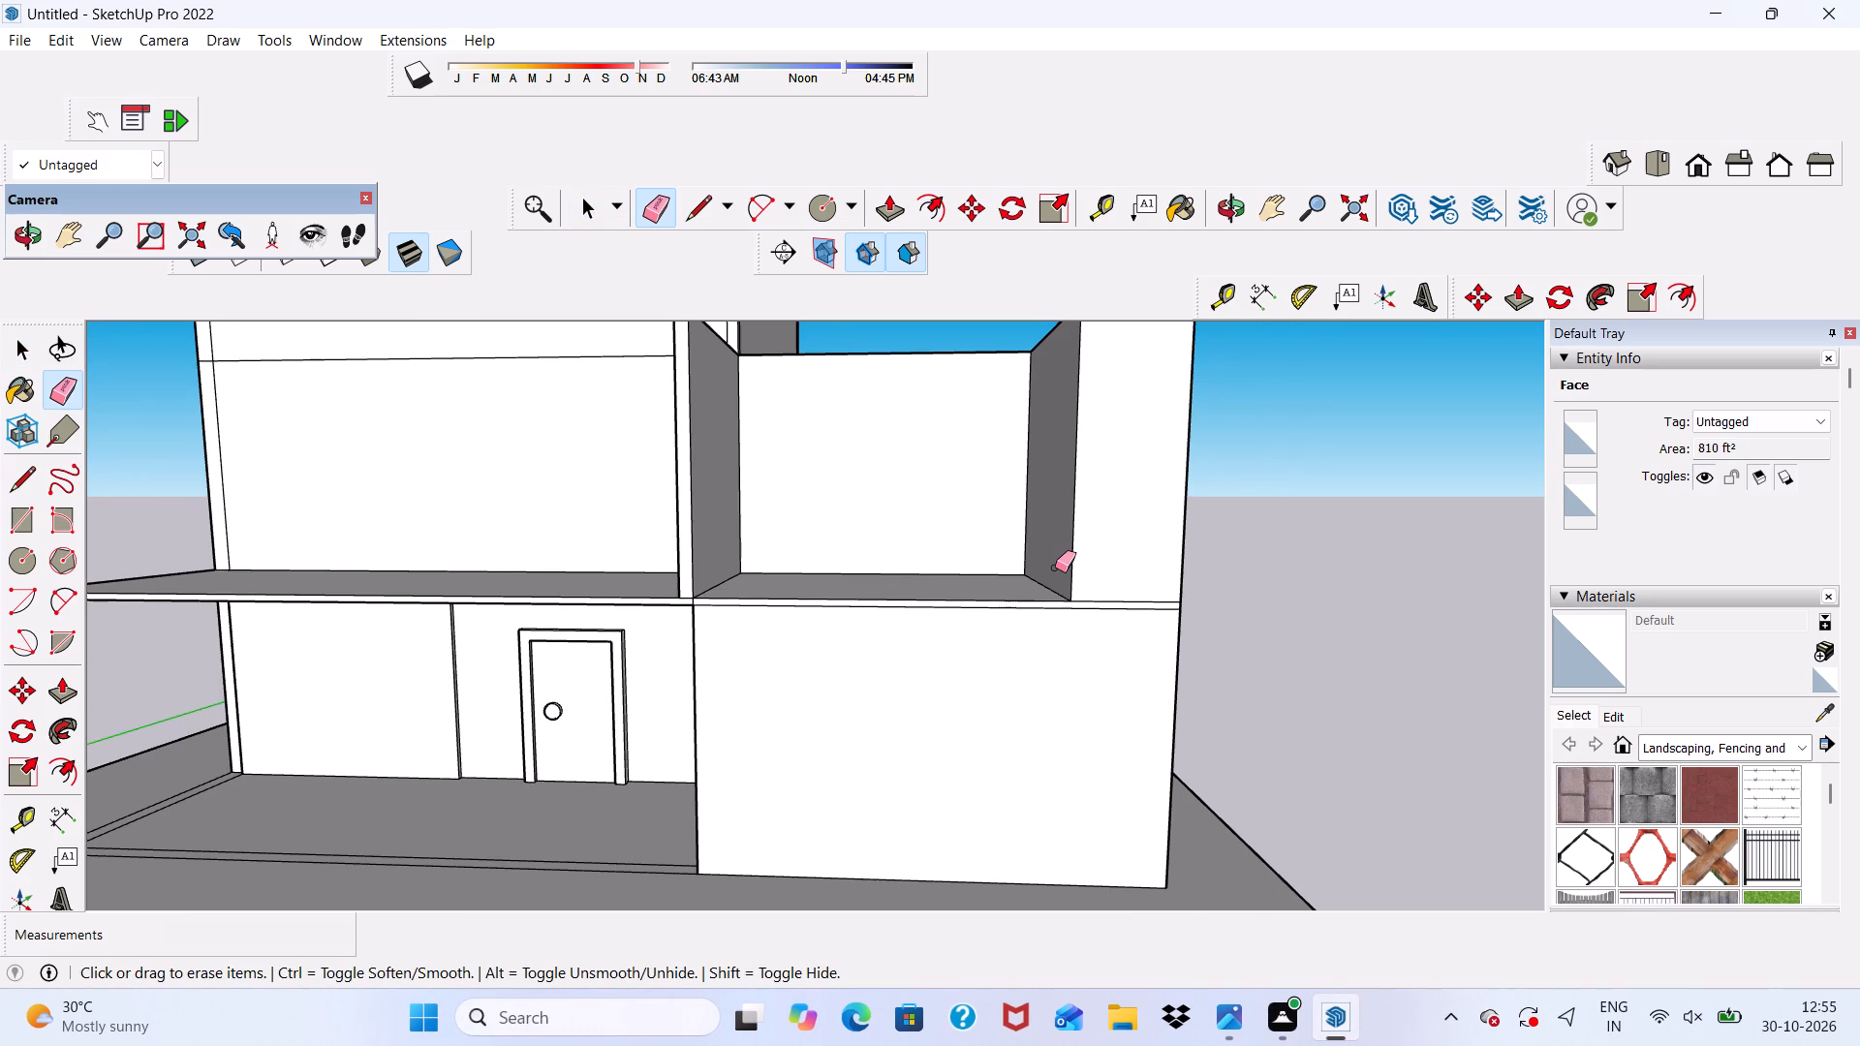
key(space)
scroll(1059, 569, down, 5)
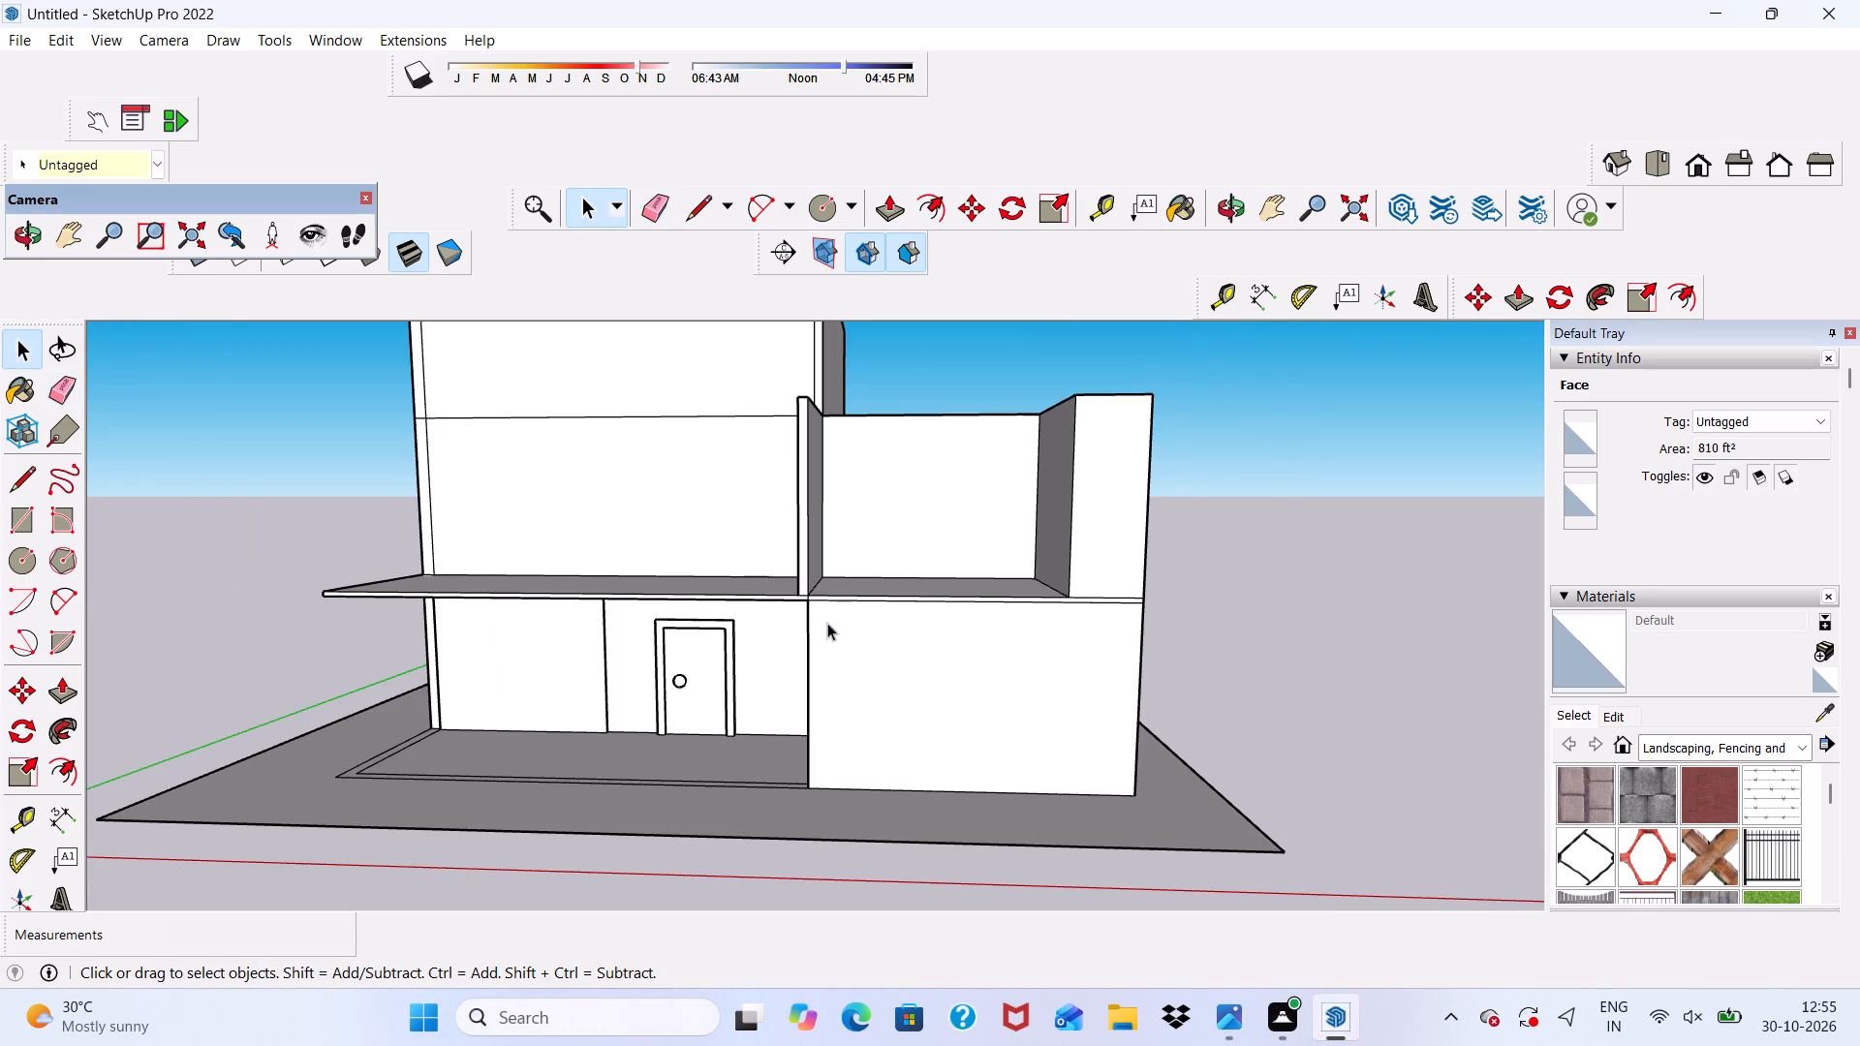
scroll(825, 622, up, 9)
scroll(825, 599, down, 3)
middle_drag(846, 593, 1007, 599)
scroll(1008, 600, up, 1)
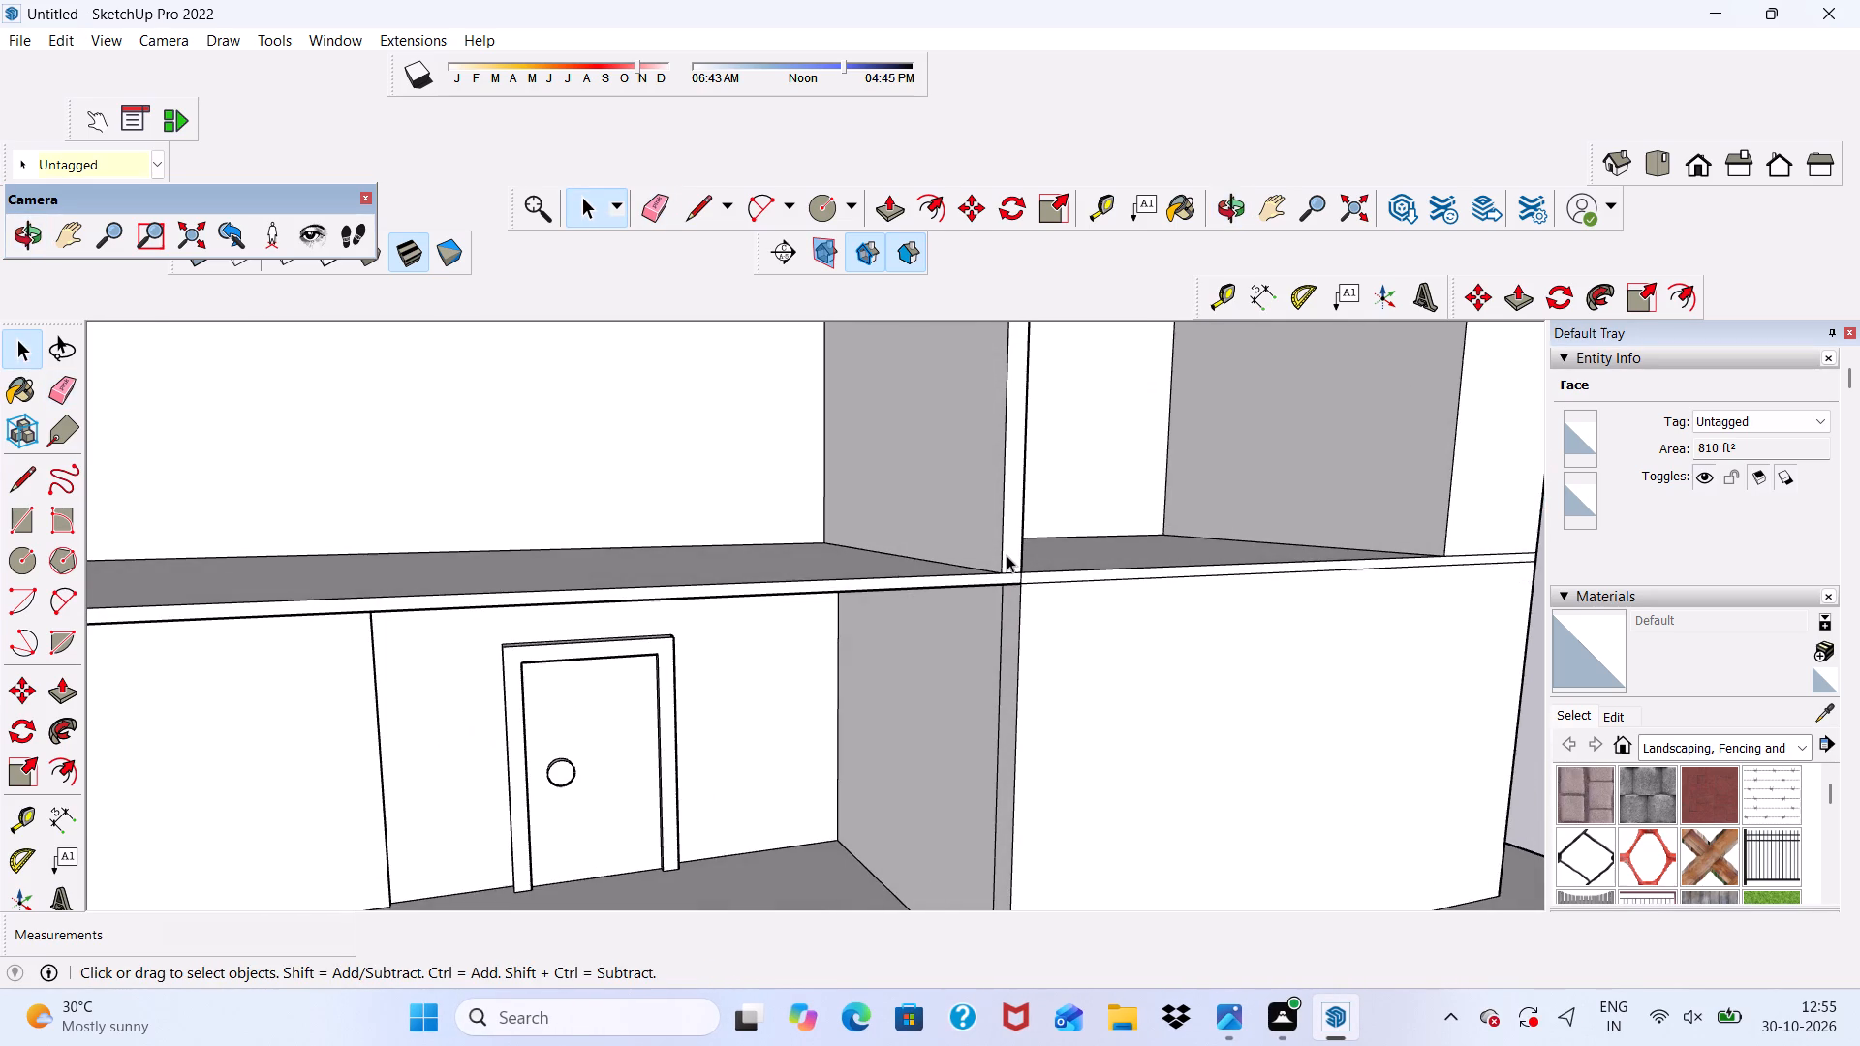
middle_drag(1007, 555, 937, 482)
scroll(941, 486, down, 12)
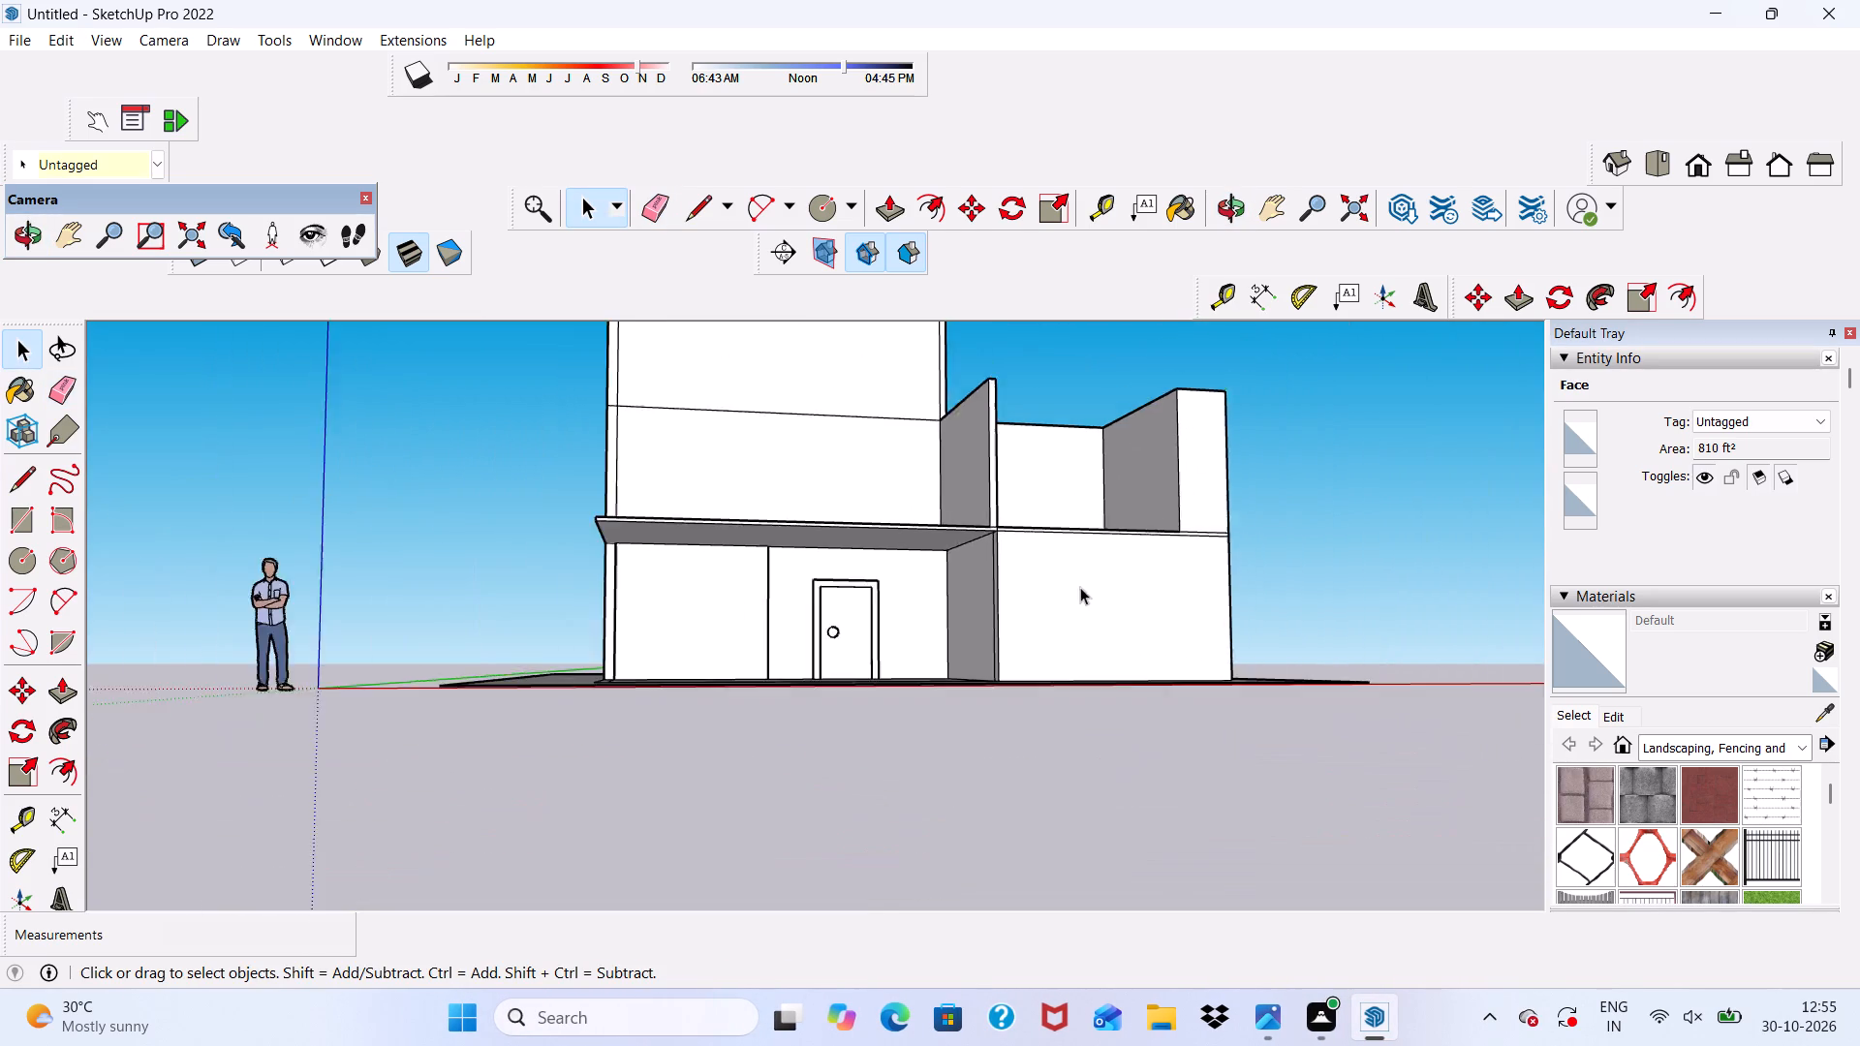
scroll(1076, 593, down, 1)
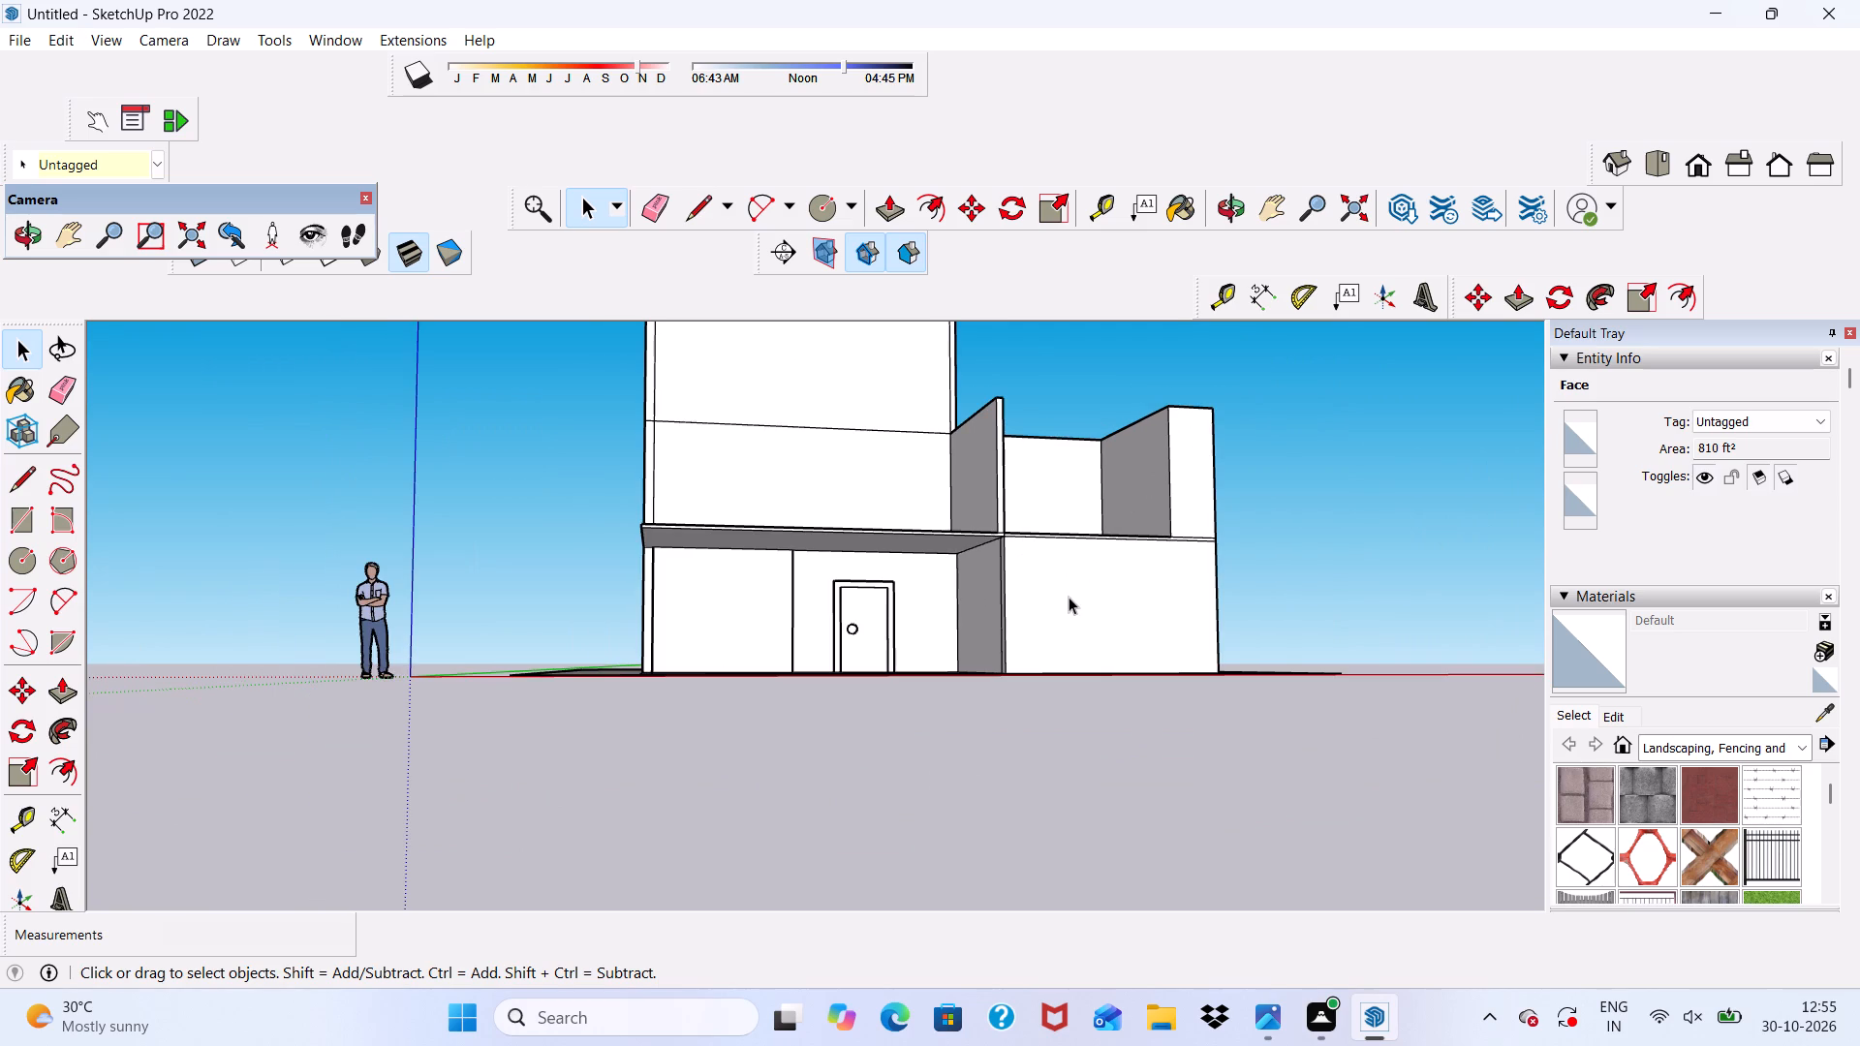
scroll(1060, 590, up, 3)
middle_drag(1060, 590, 935, 617)
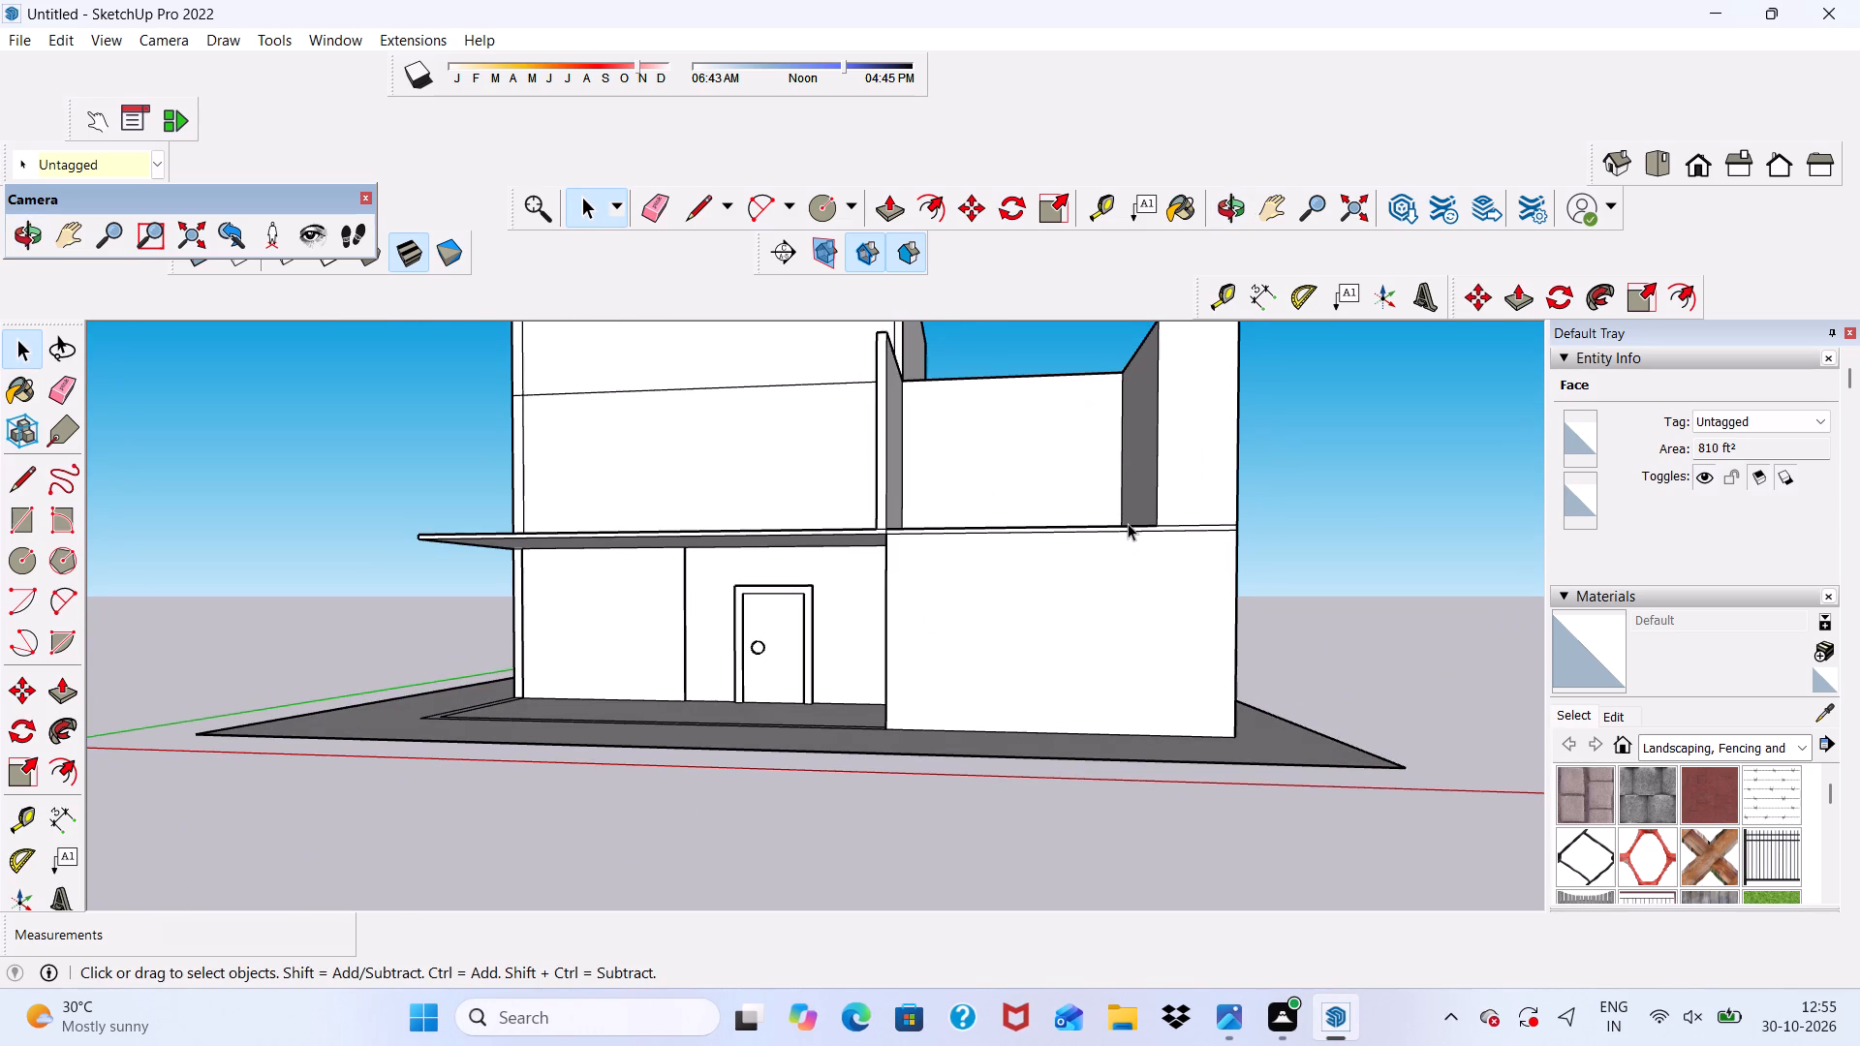
scroll(1128, 523, up, 1)
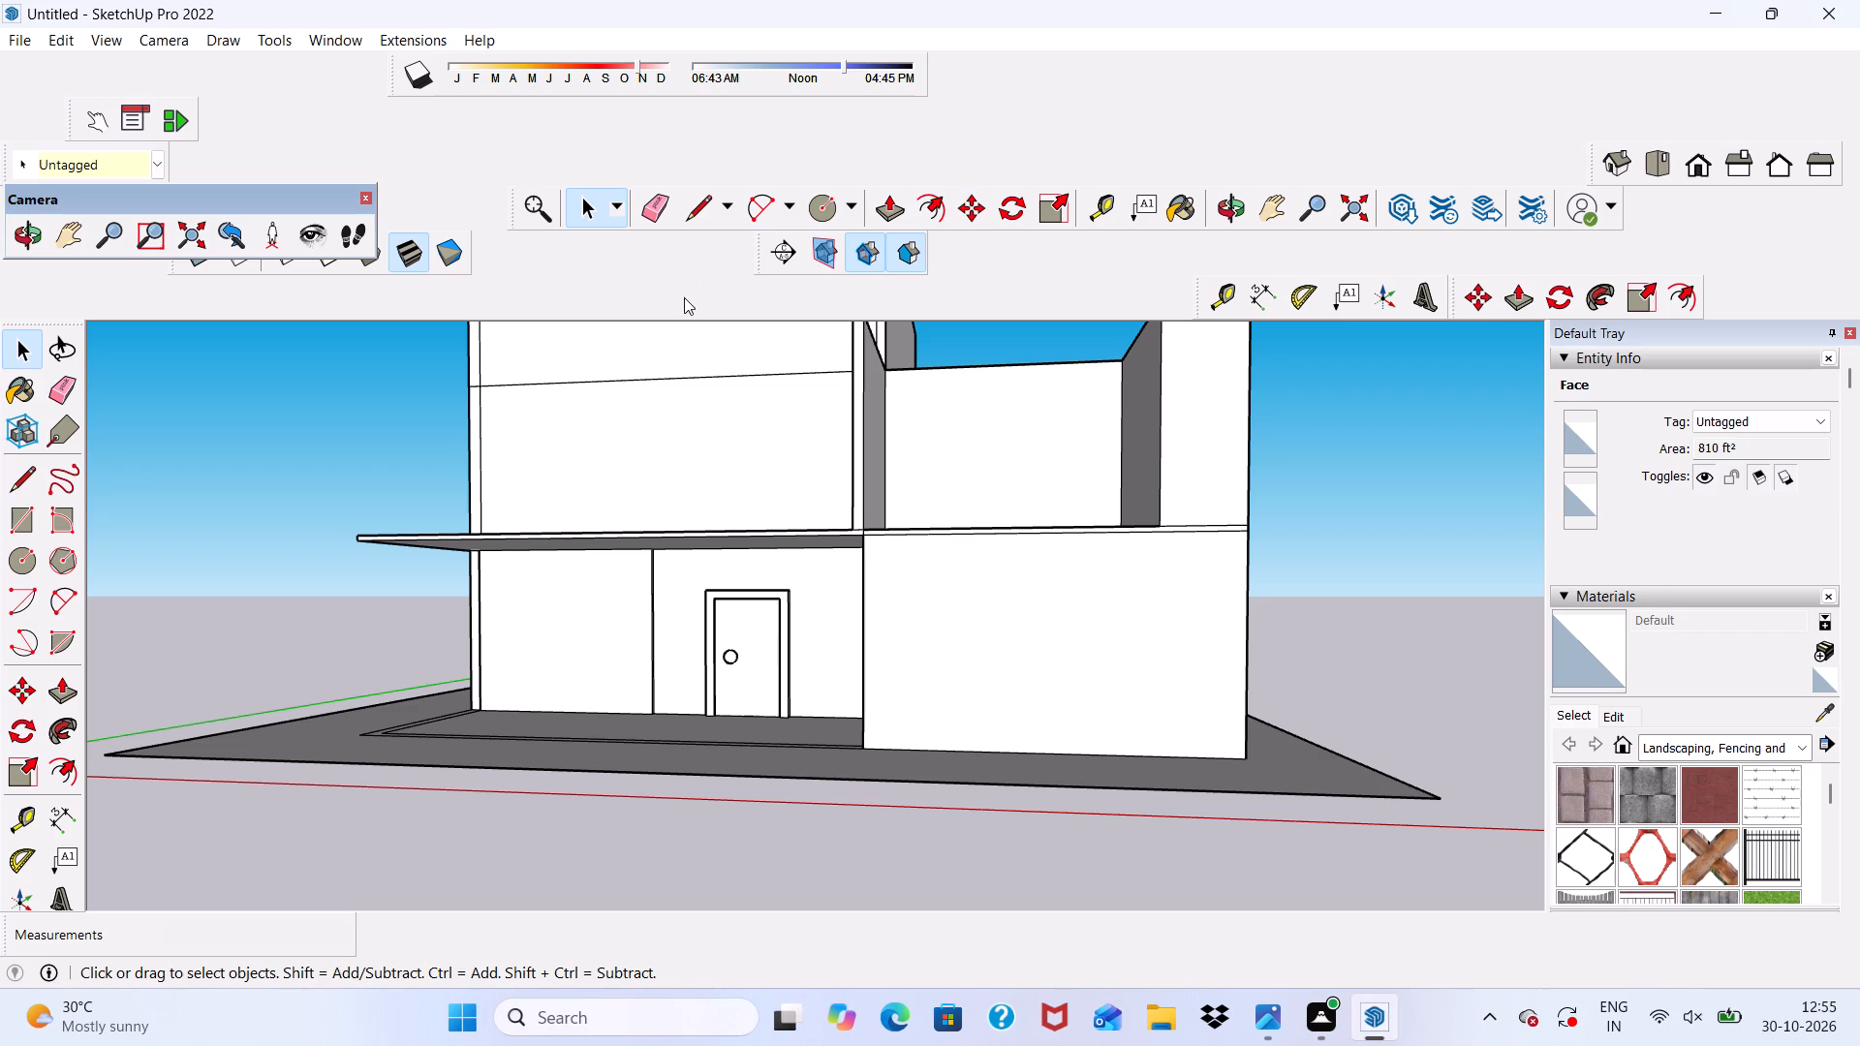
Draw a window rectangle about 11' 7" by 7' 10" on the projecting ground-floor front wall beside the door.
click(18, 526)
scroll(867, 768, down, 1)
scroll(1128, 748, up, 3)
scroll(908, 558, up, 1)
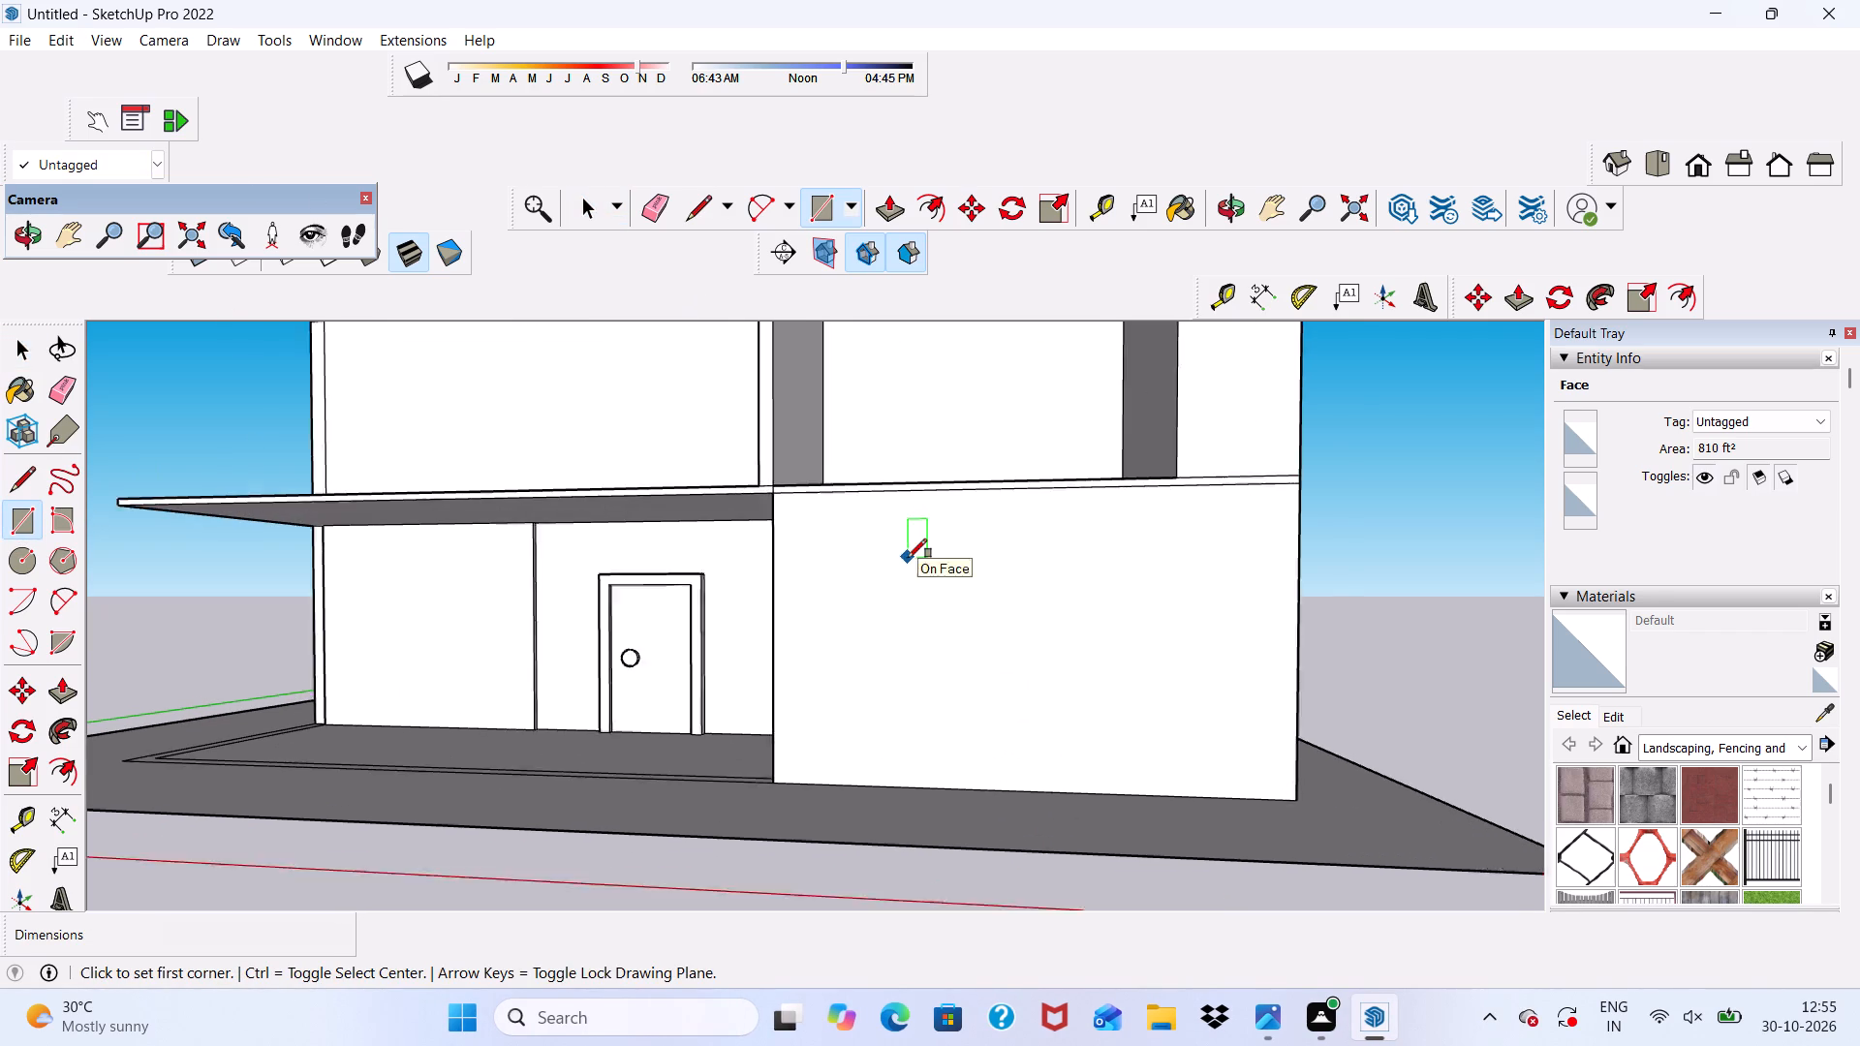
scroll(908, 558, up, 5)
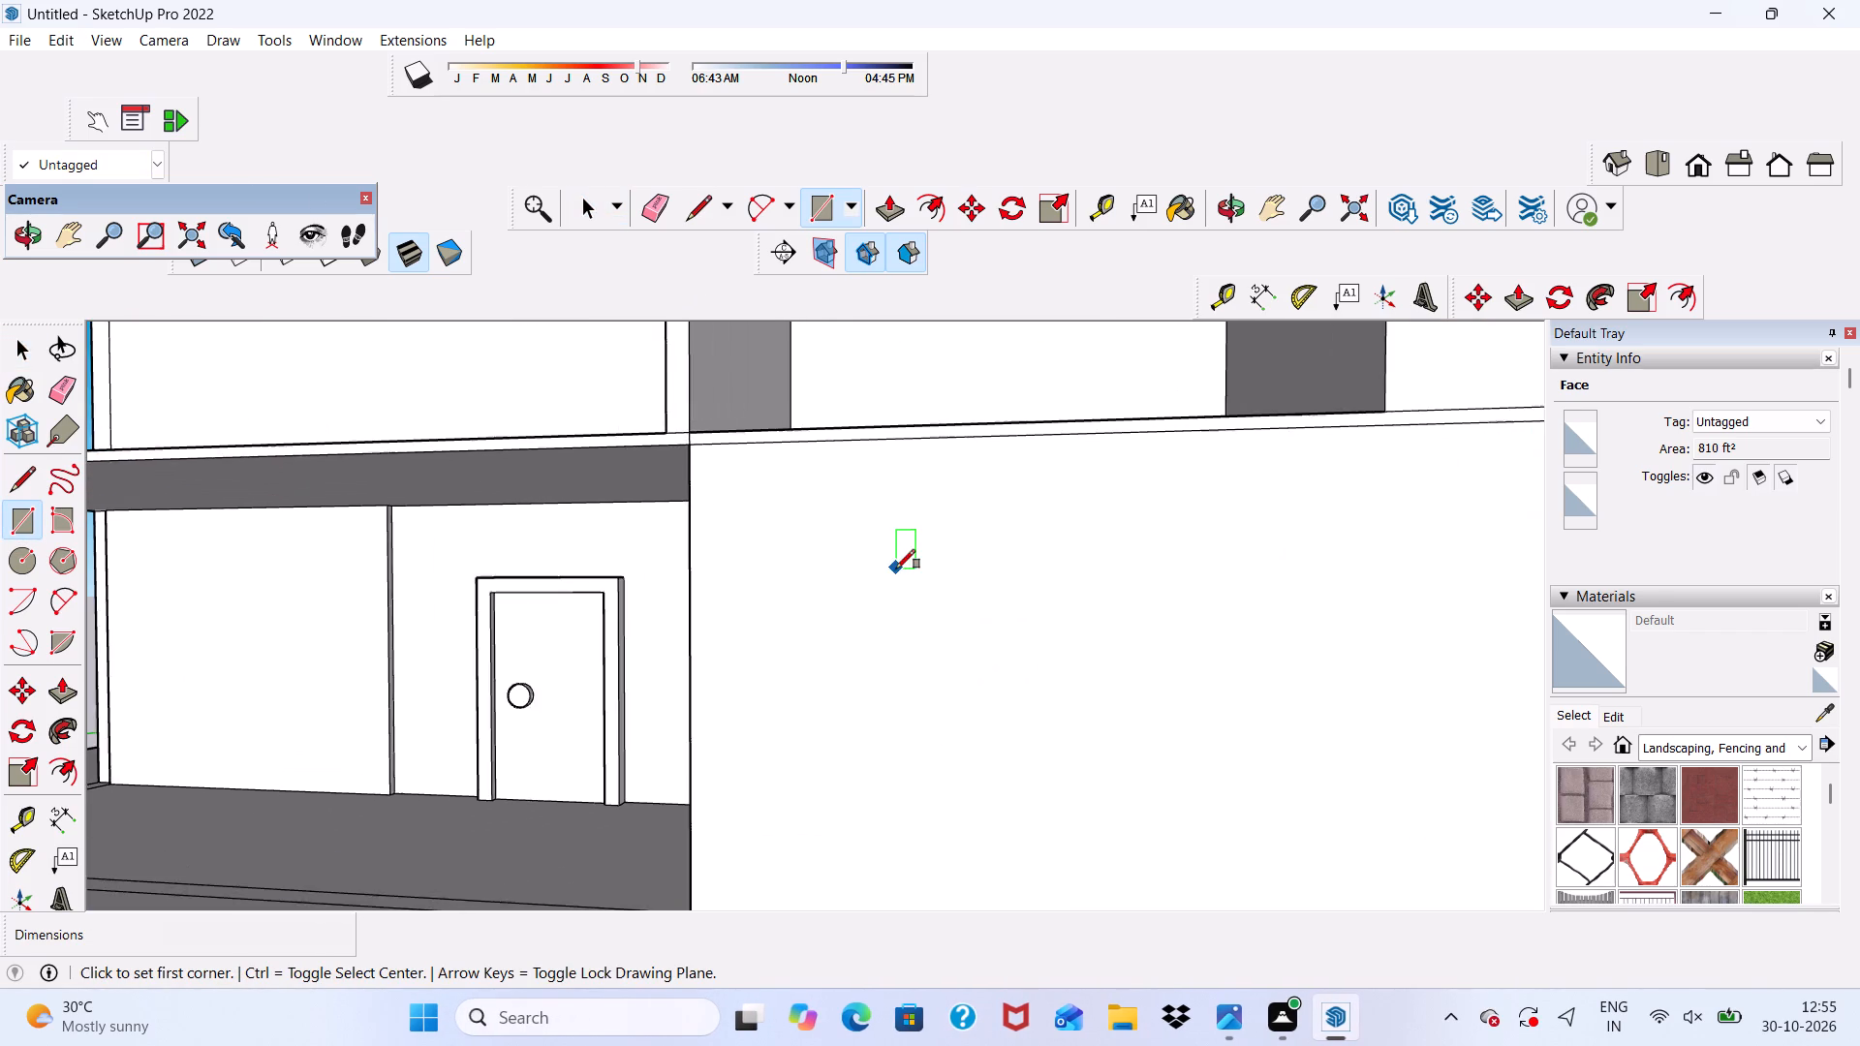
scroll(784, 569, down, 4)
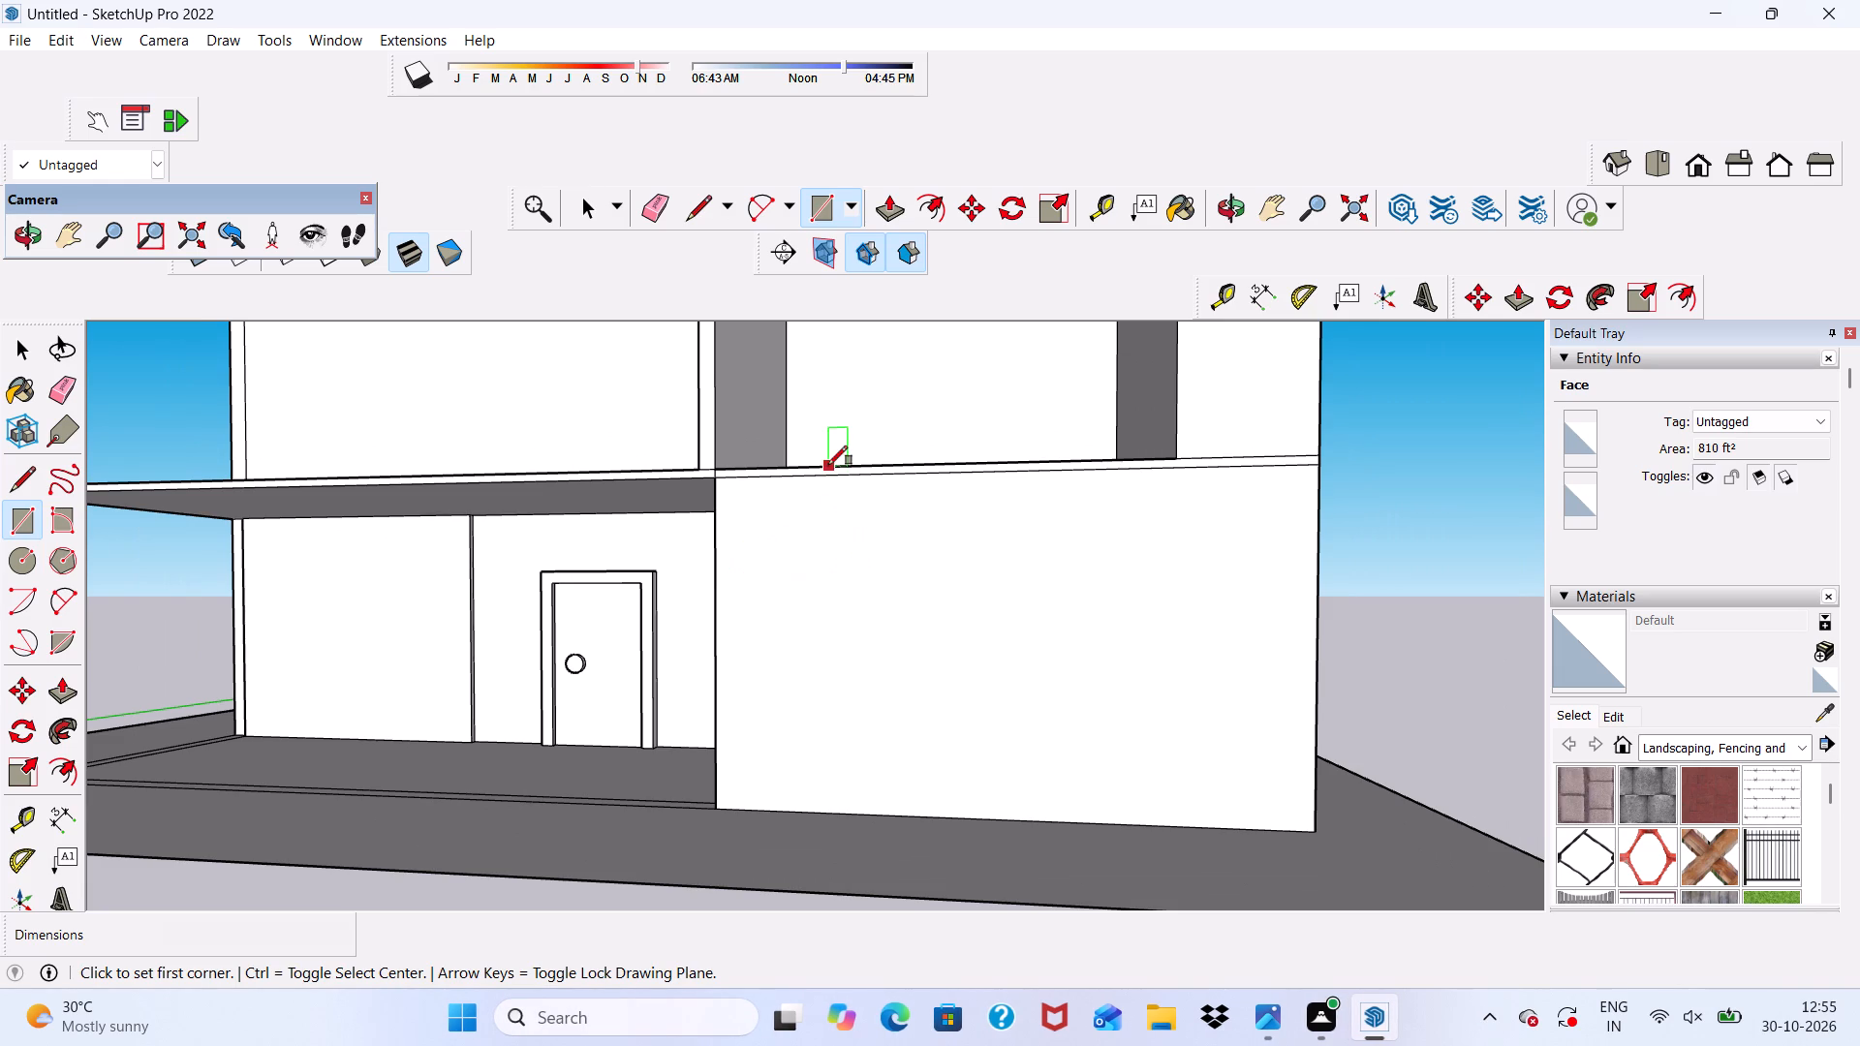
click(772, 496)
scroll(1081, 590, down, 5)
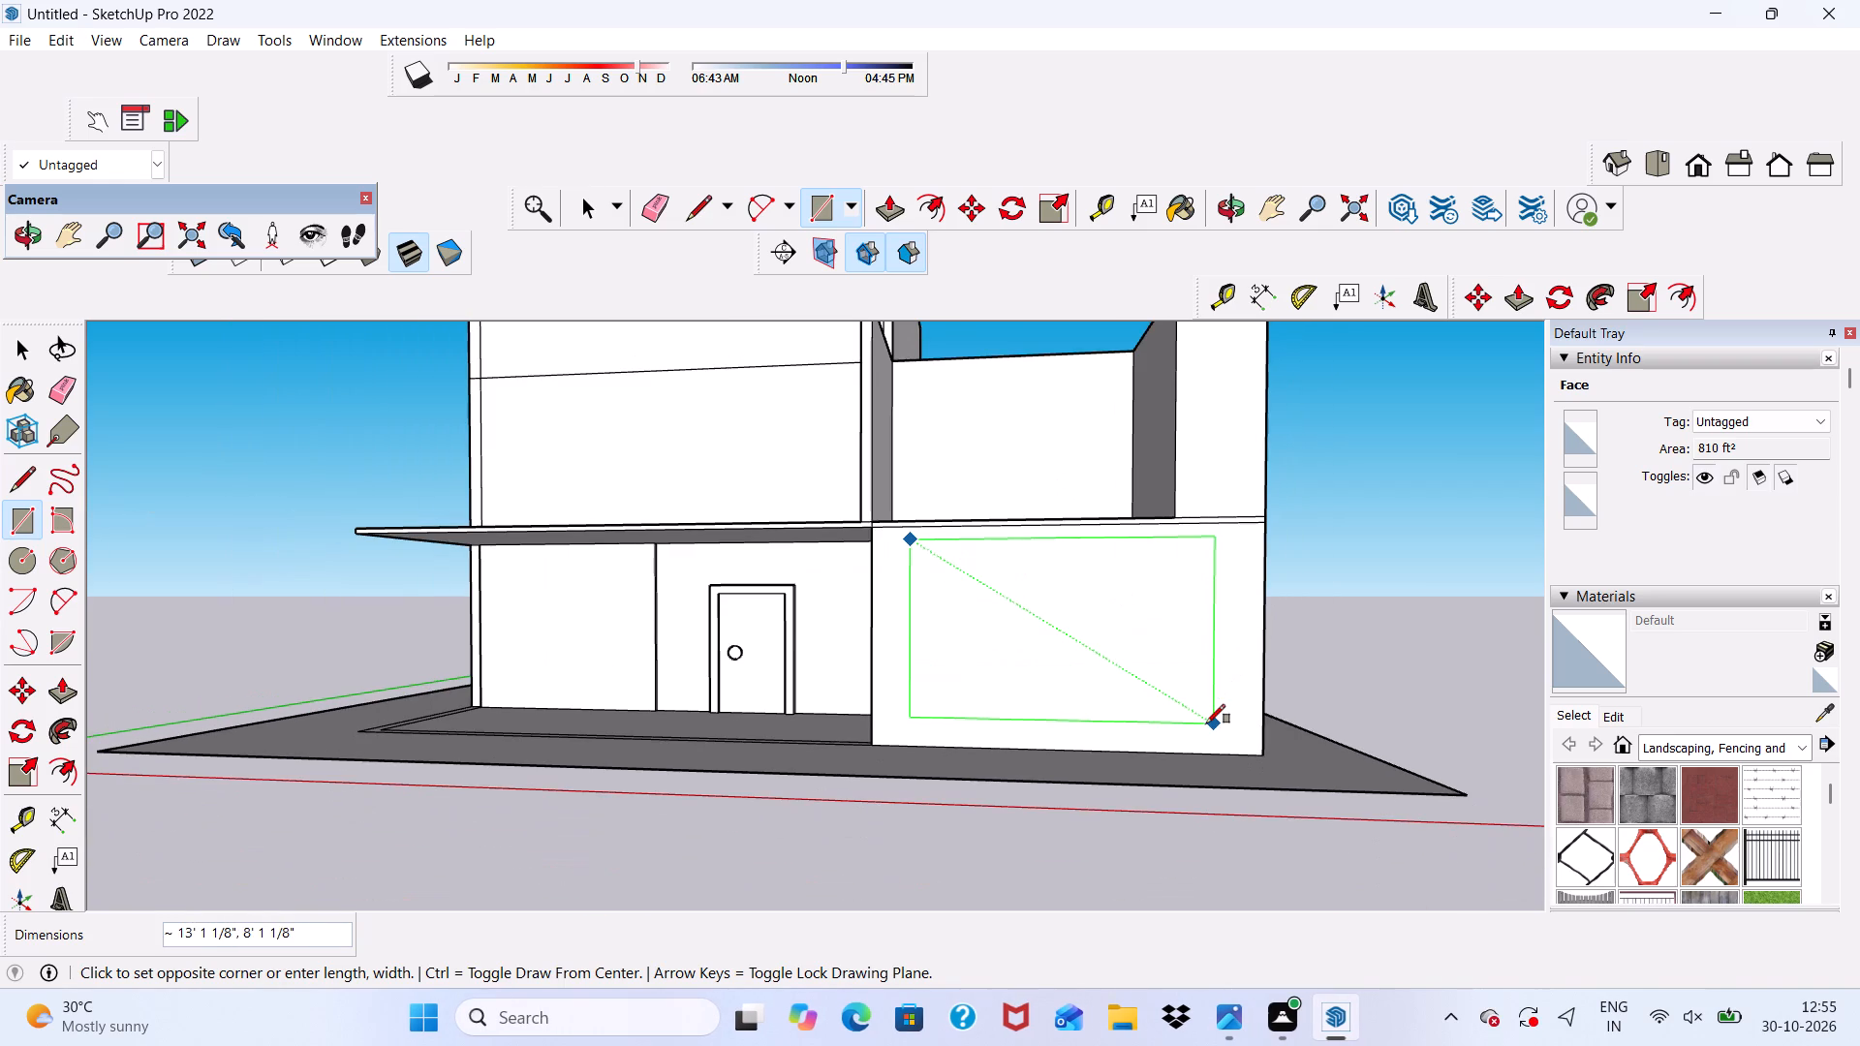
scroll(1206, 723, up, 5)
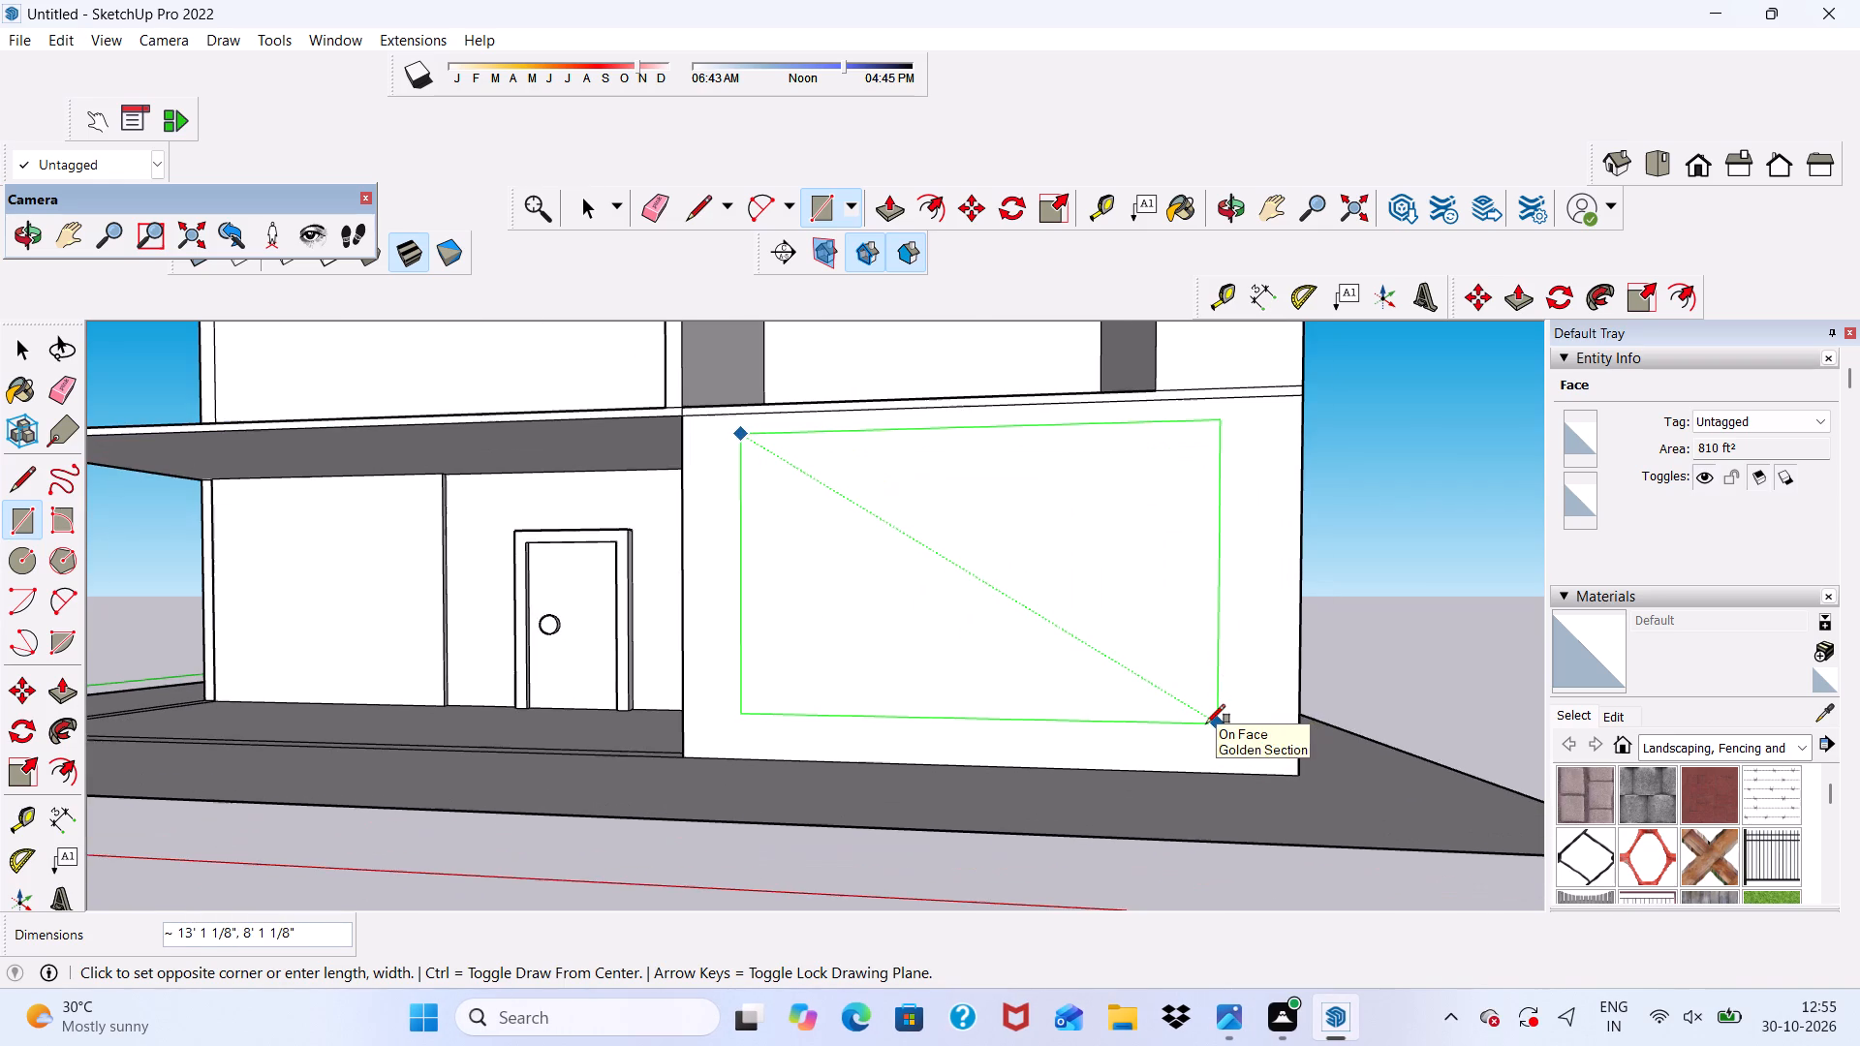
scroll(1206, 723, up, 1)
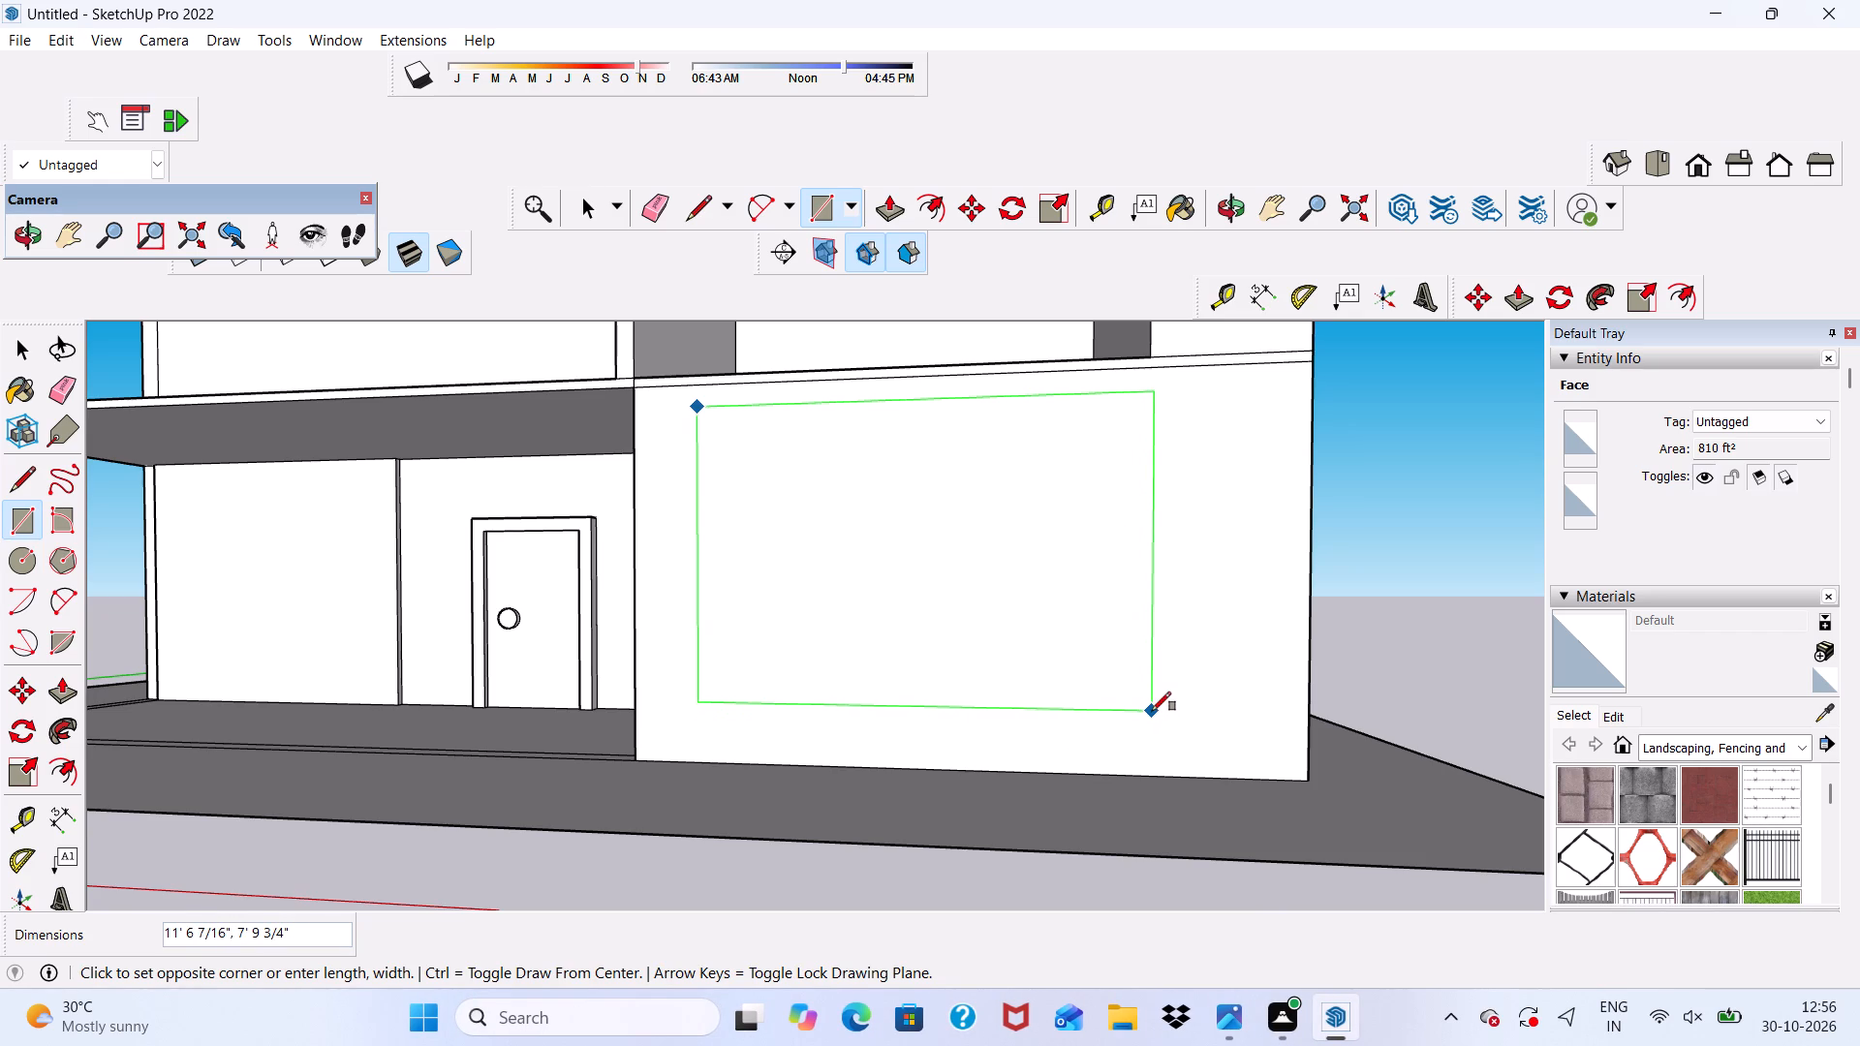
click(1153, 711)
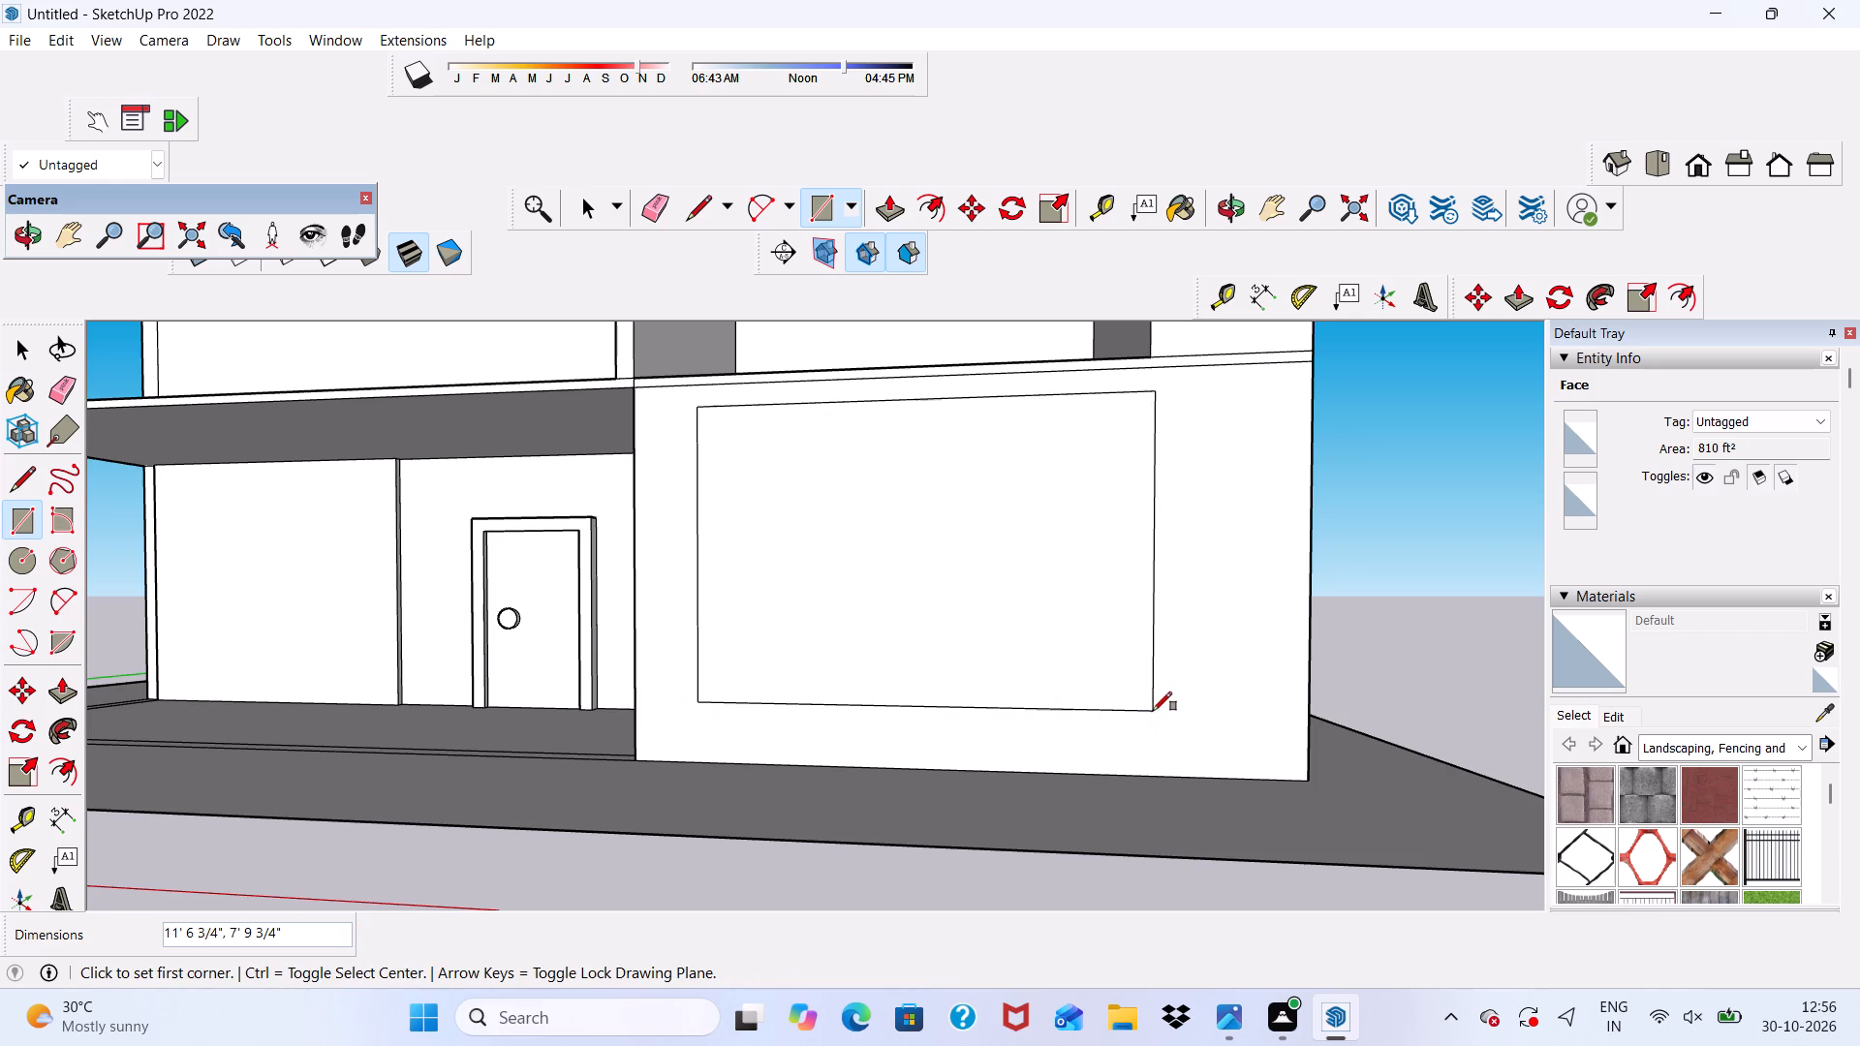
Offset the window rectangle inward by 3" to form a frame outline.
scroll(1079, 702, down, 4)
key(space)
click(1061, 630)
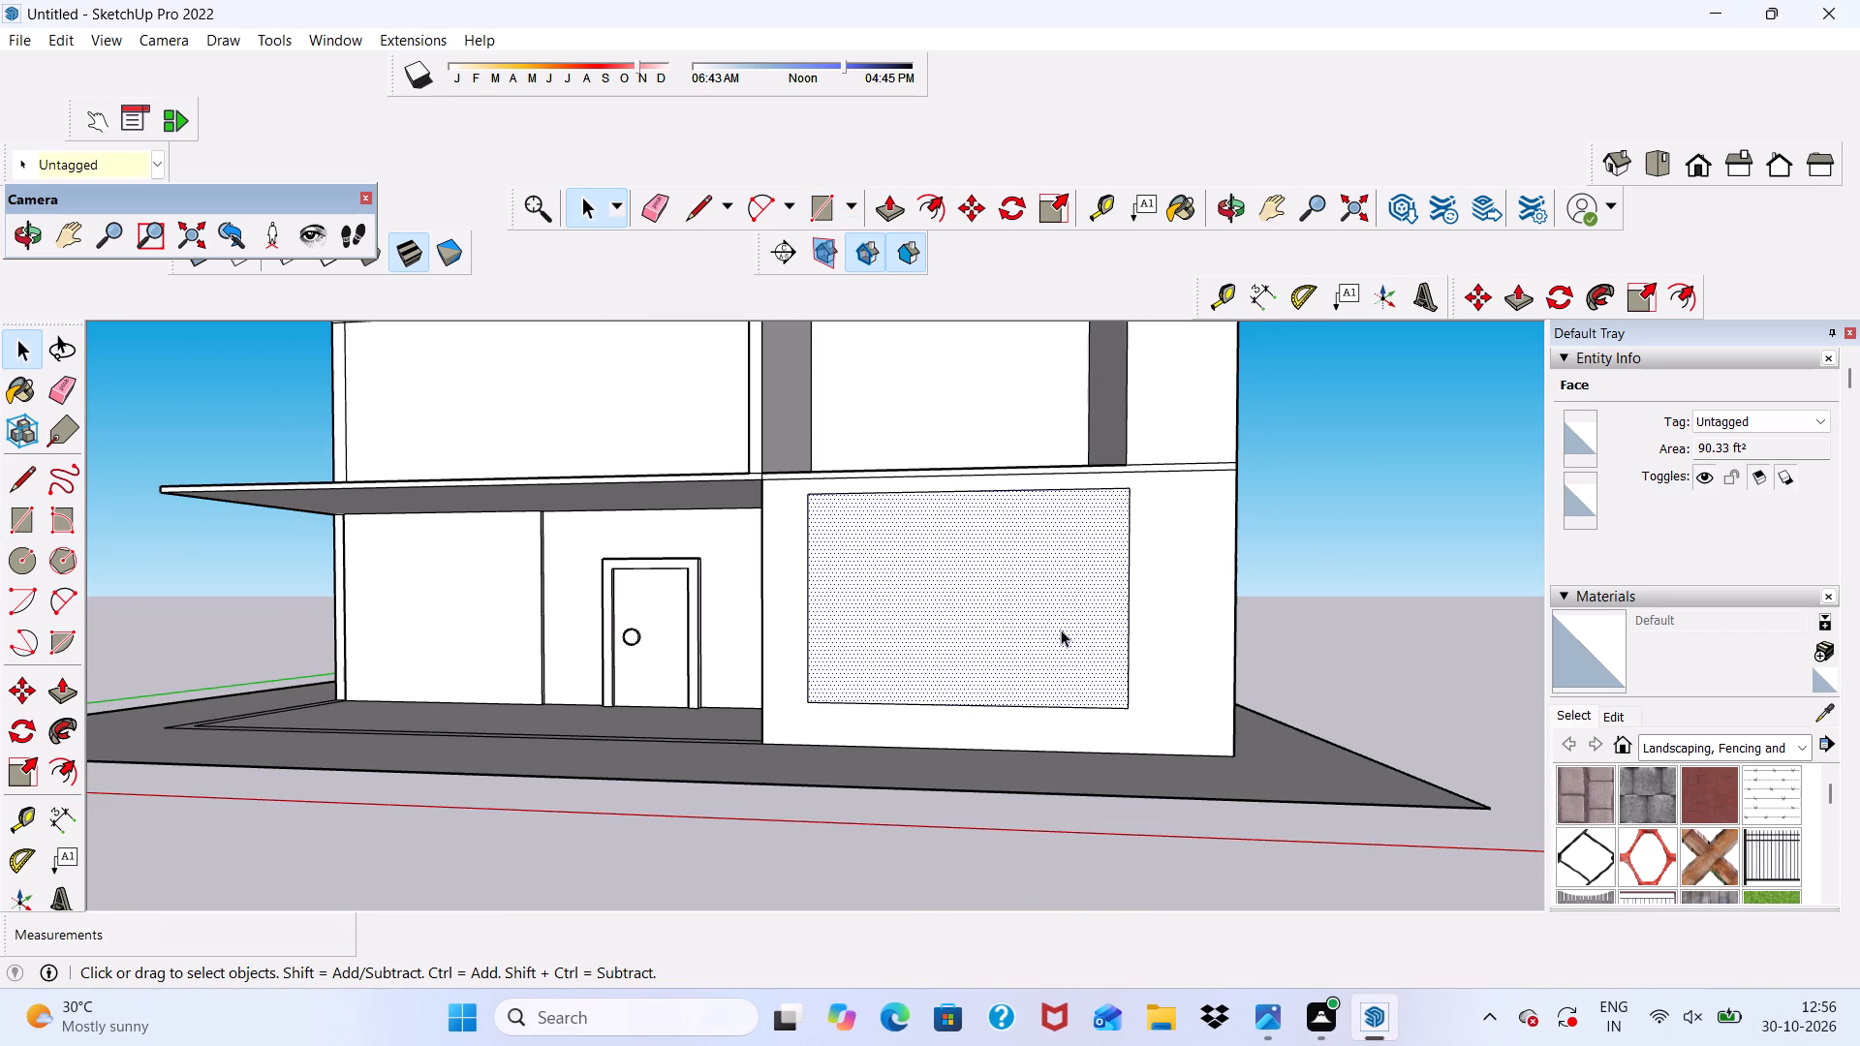
click(932, 214)
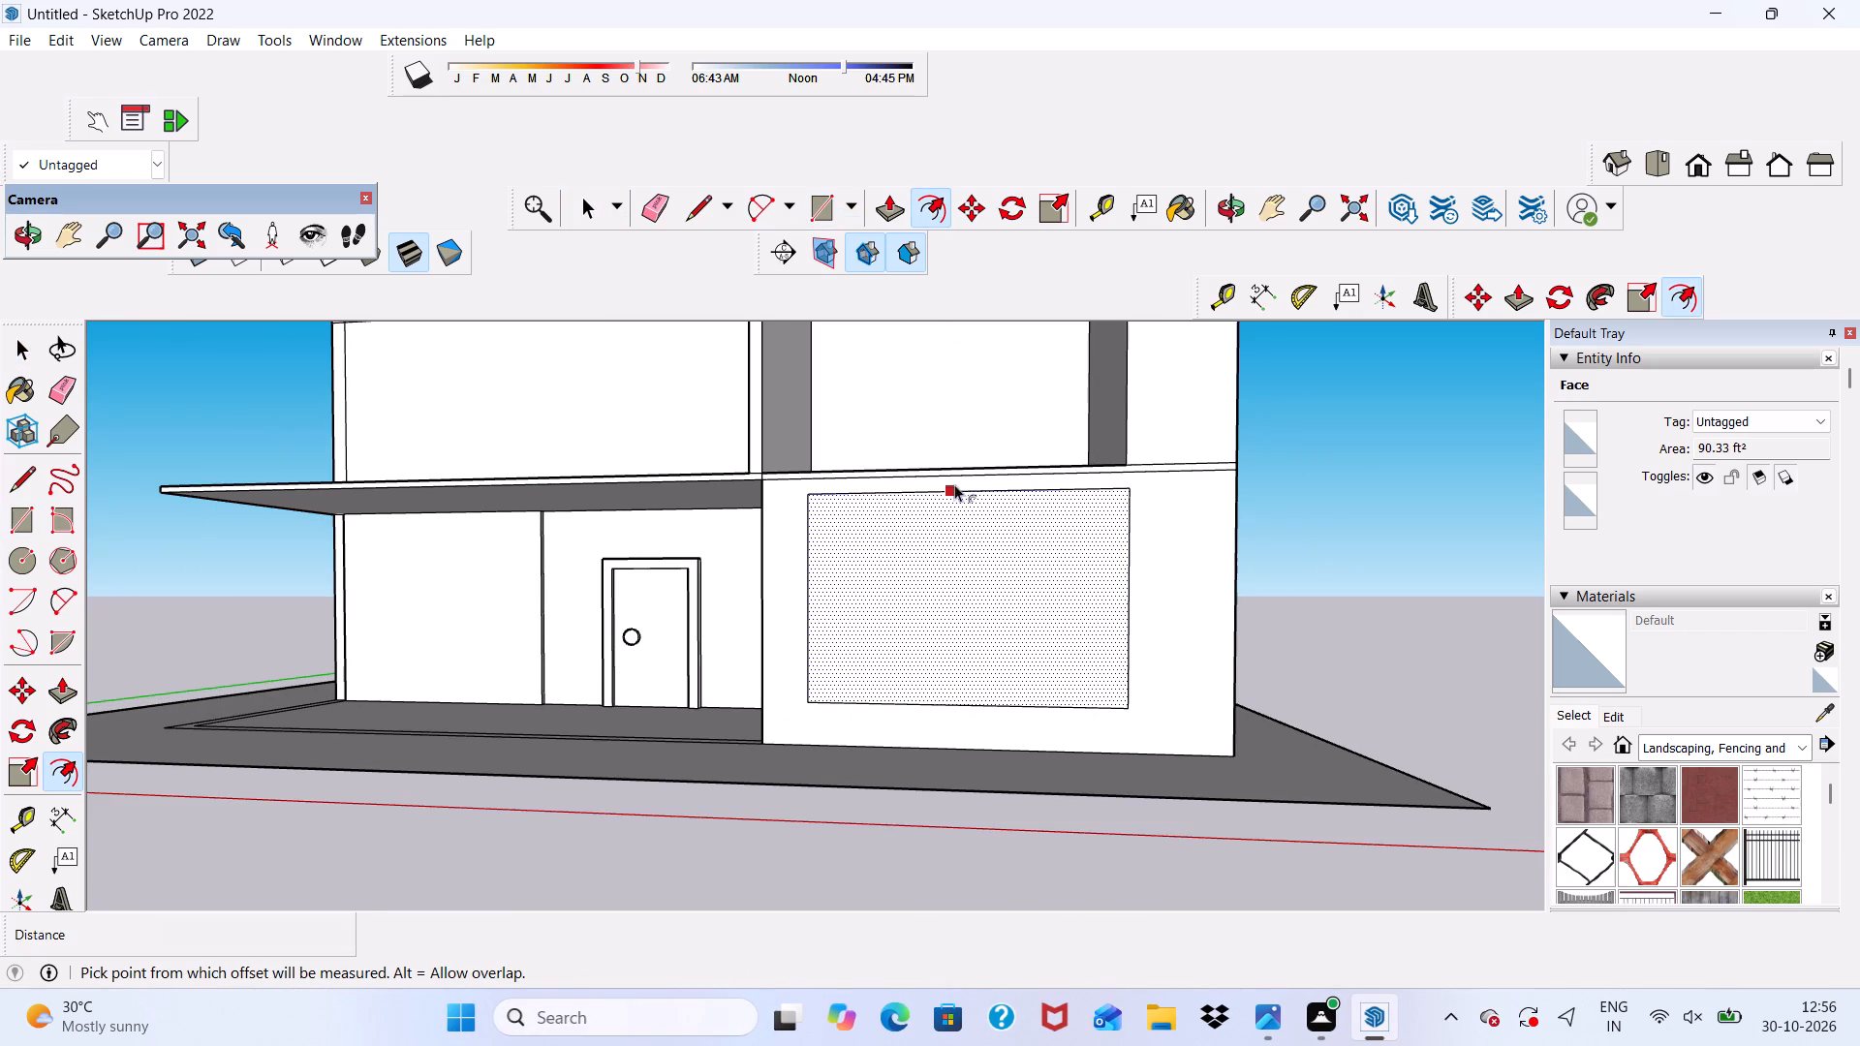
click(834, 599)
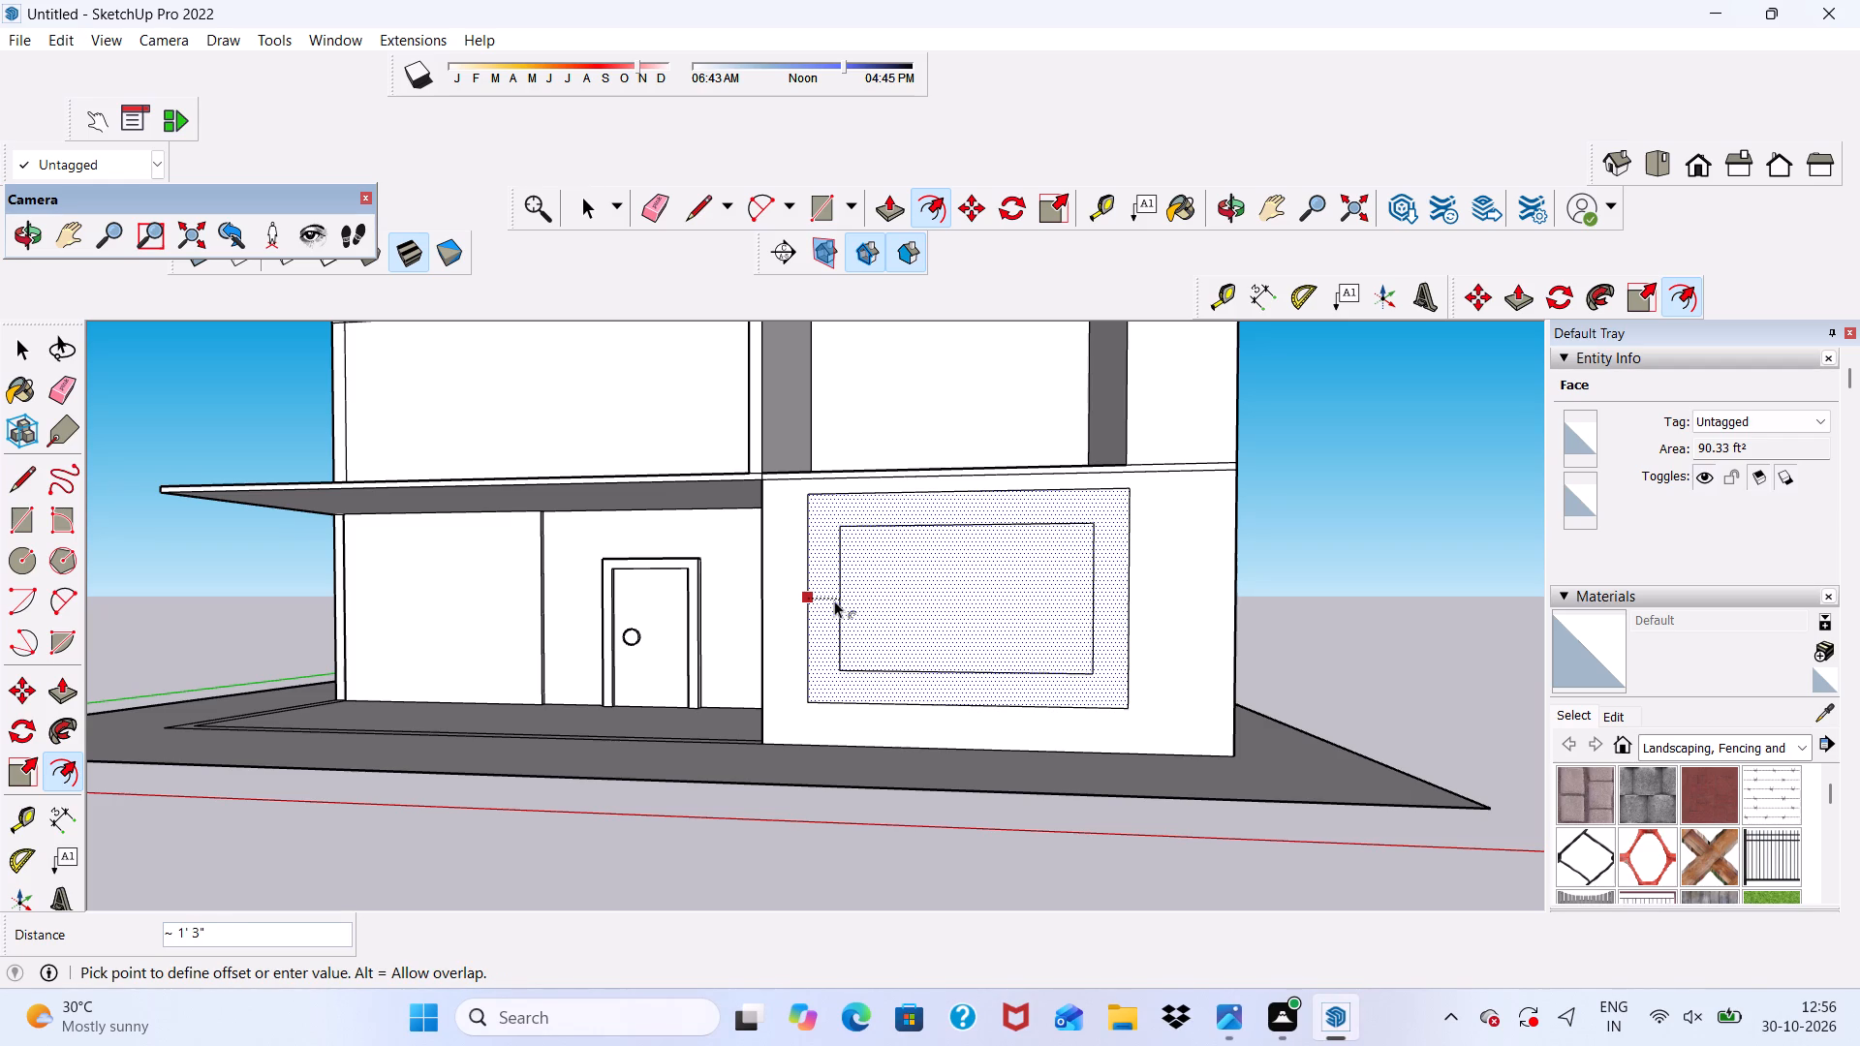
key(3)
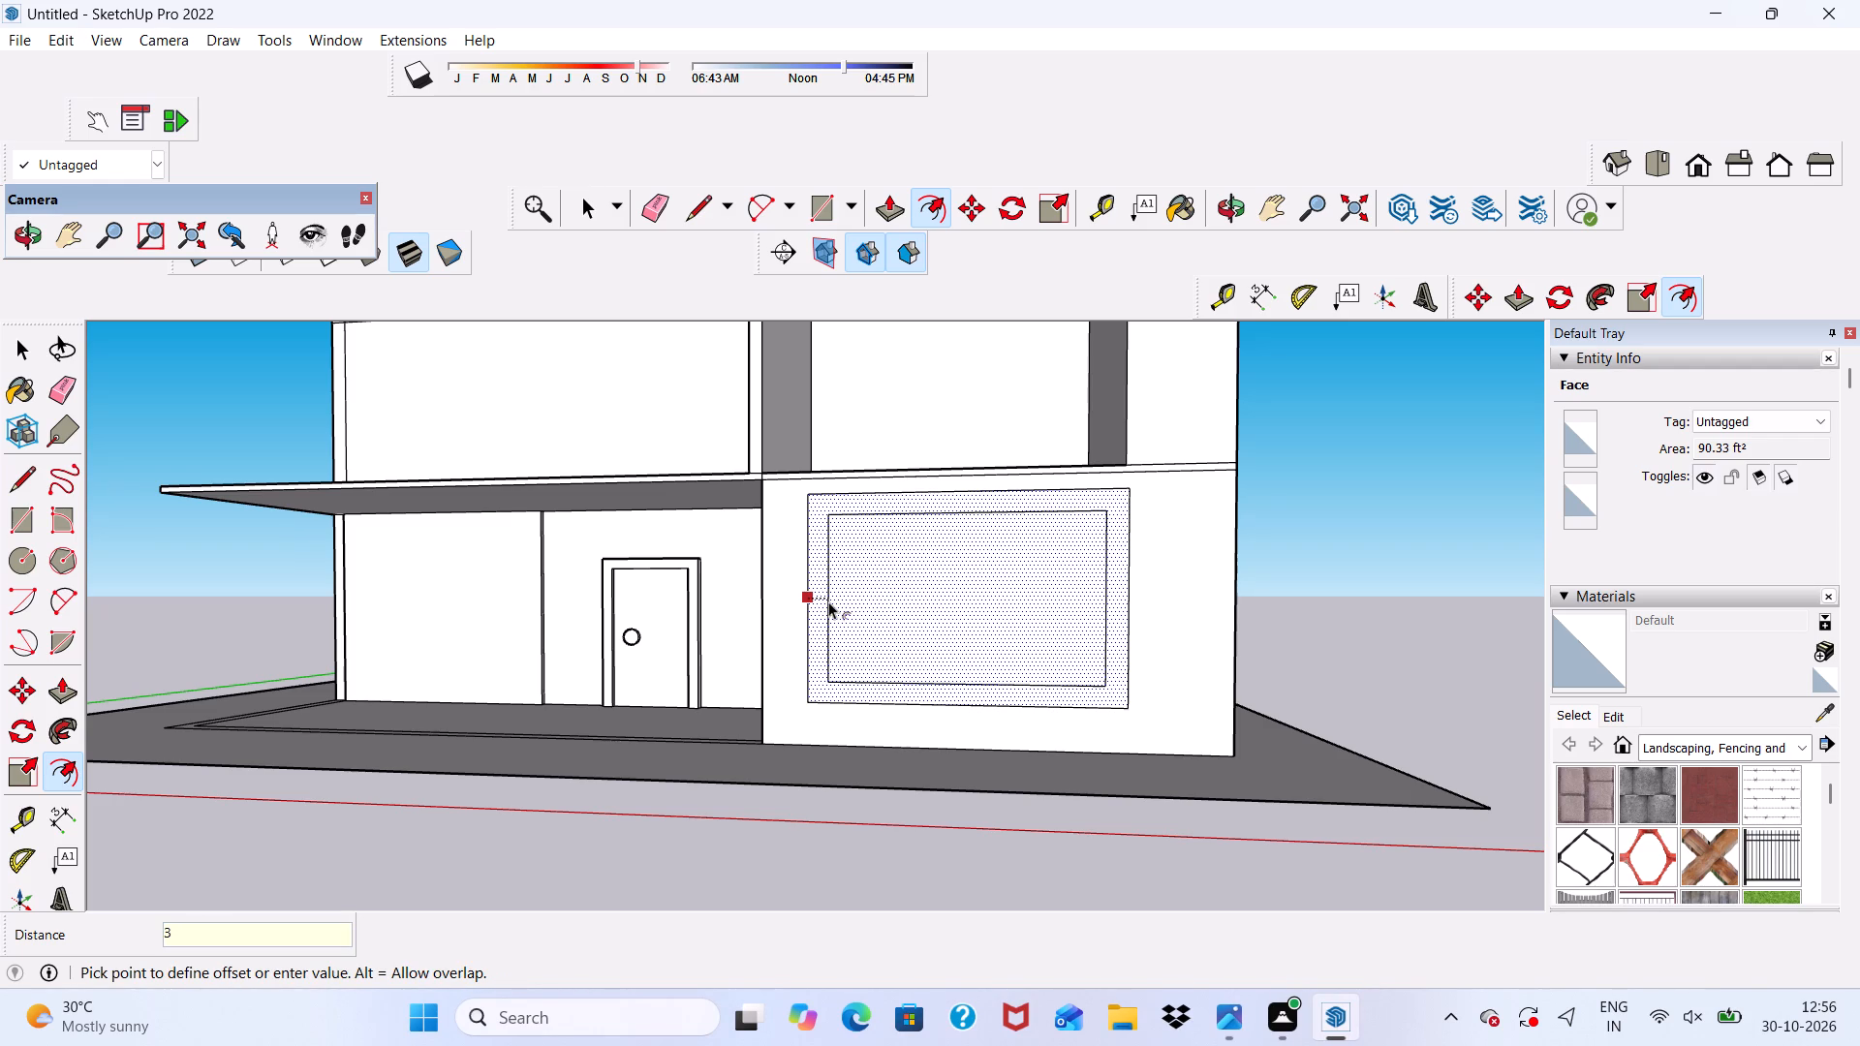
key(shift+quotedbl)
key(Return)
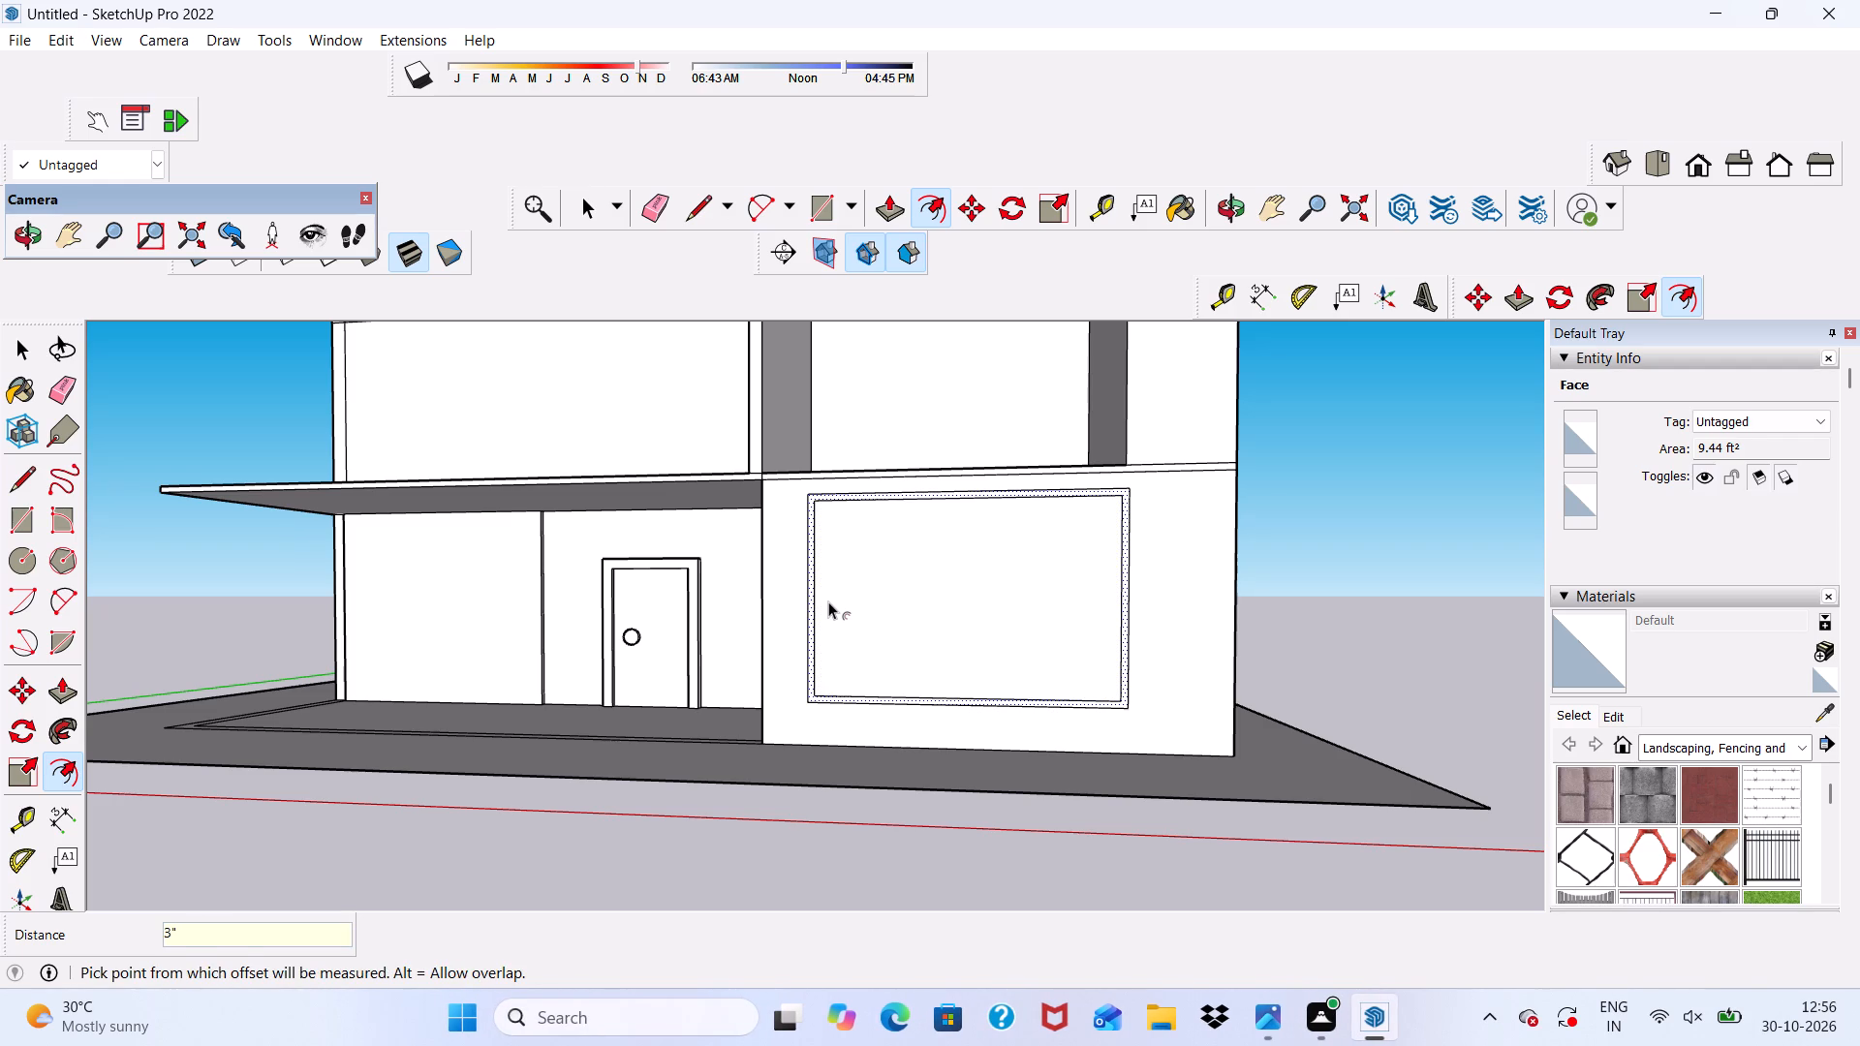
key(space)
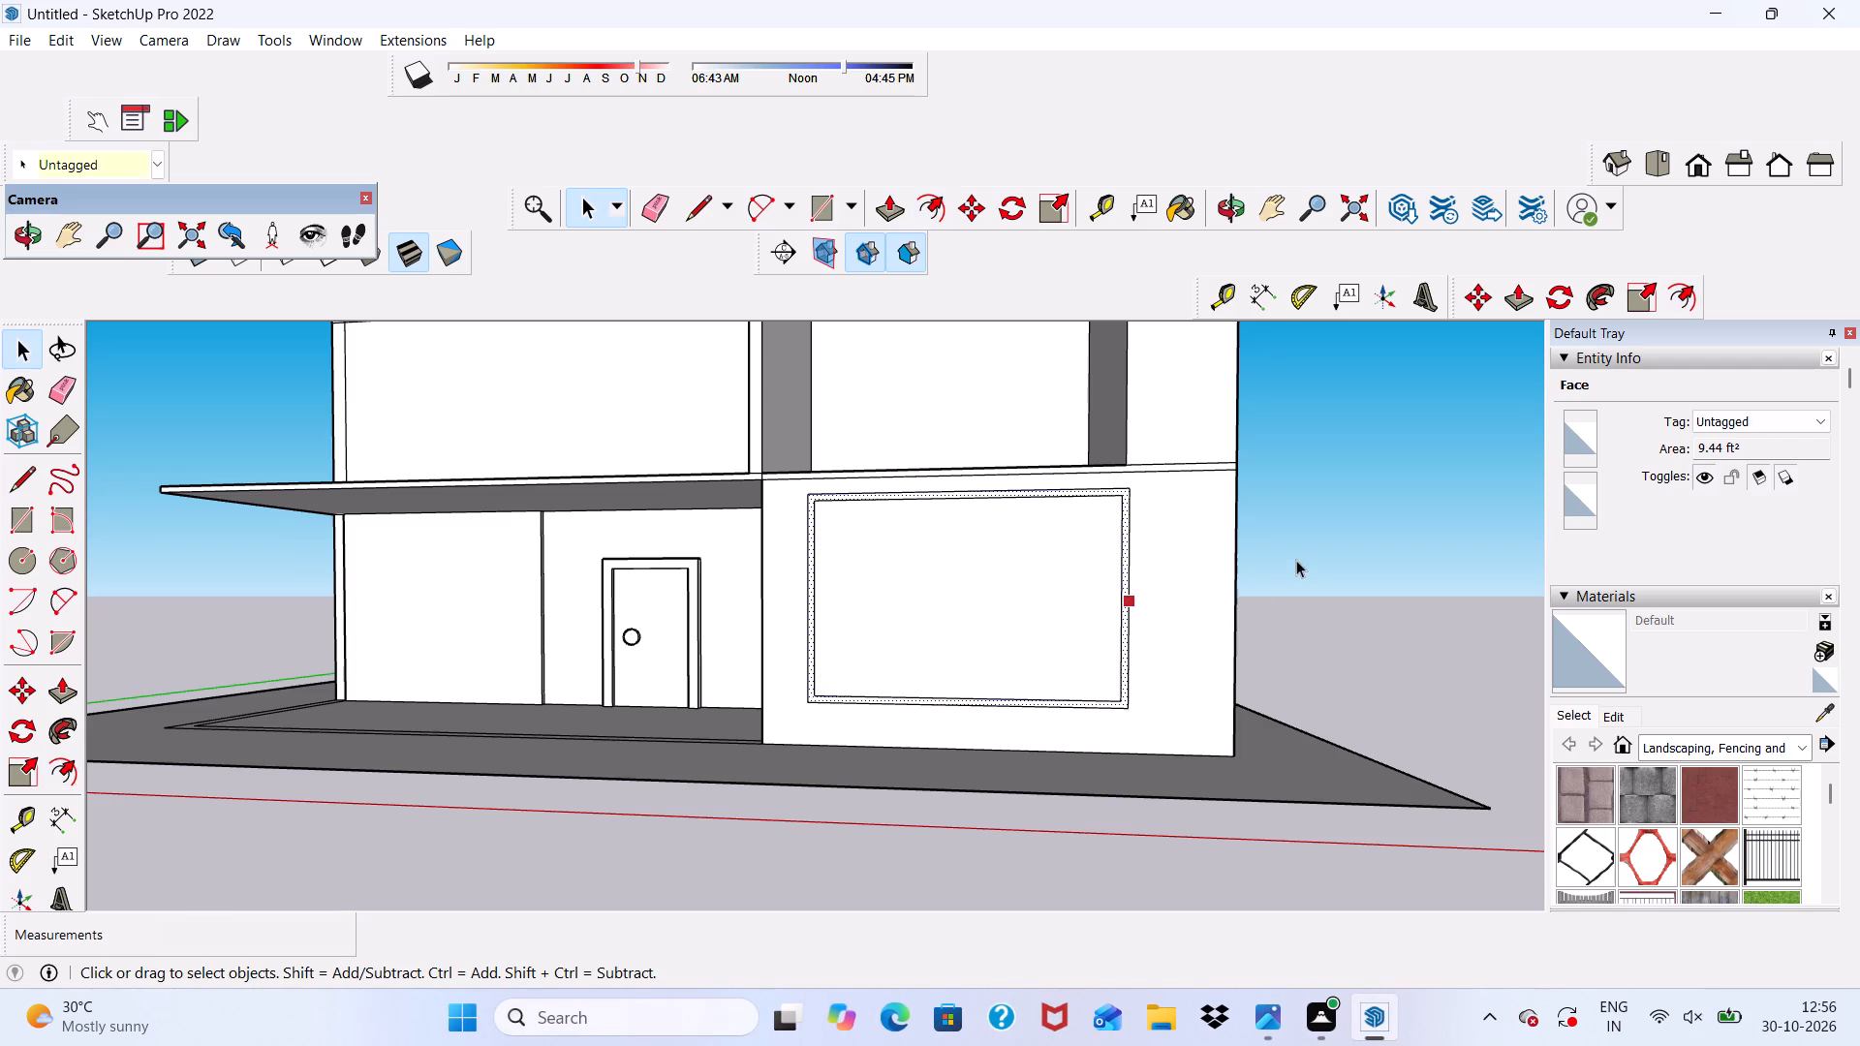
click(1296, 560)
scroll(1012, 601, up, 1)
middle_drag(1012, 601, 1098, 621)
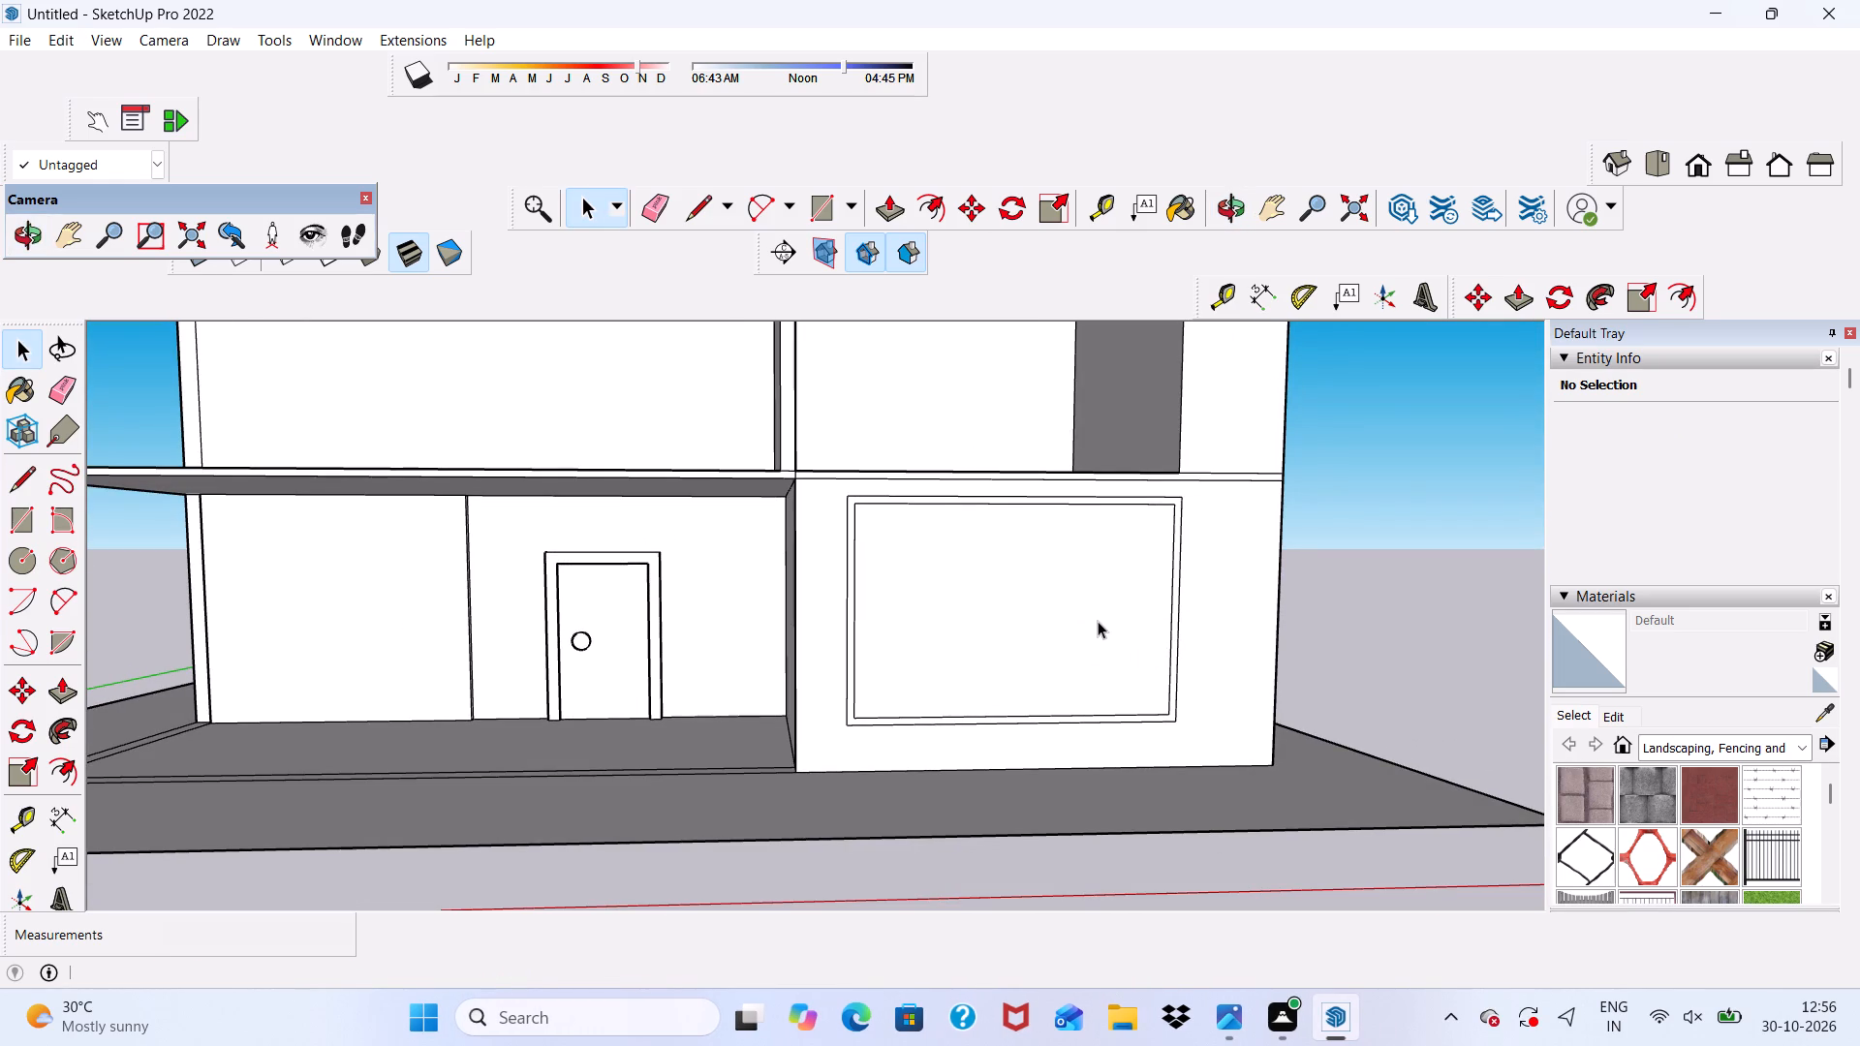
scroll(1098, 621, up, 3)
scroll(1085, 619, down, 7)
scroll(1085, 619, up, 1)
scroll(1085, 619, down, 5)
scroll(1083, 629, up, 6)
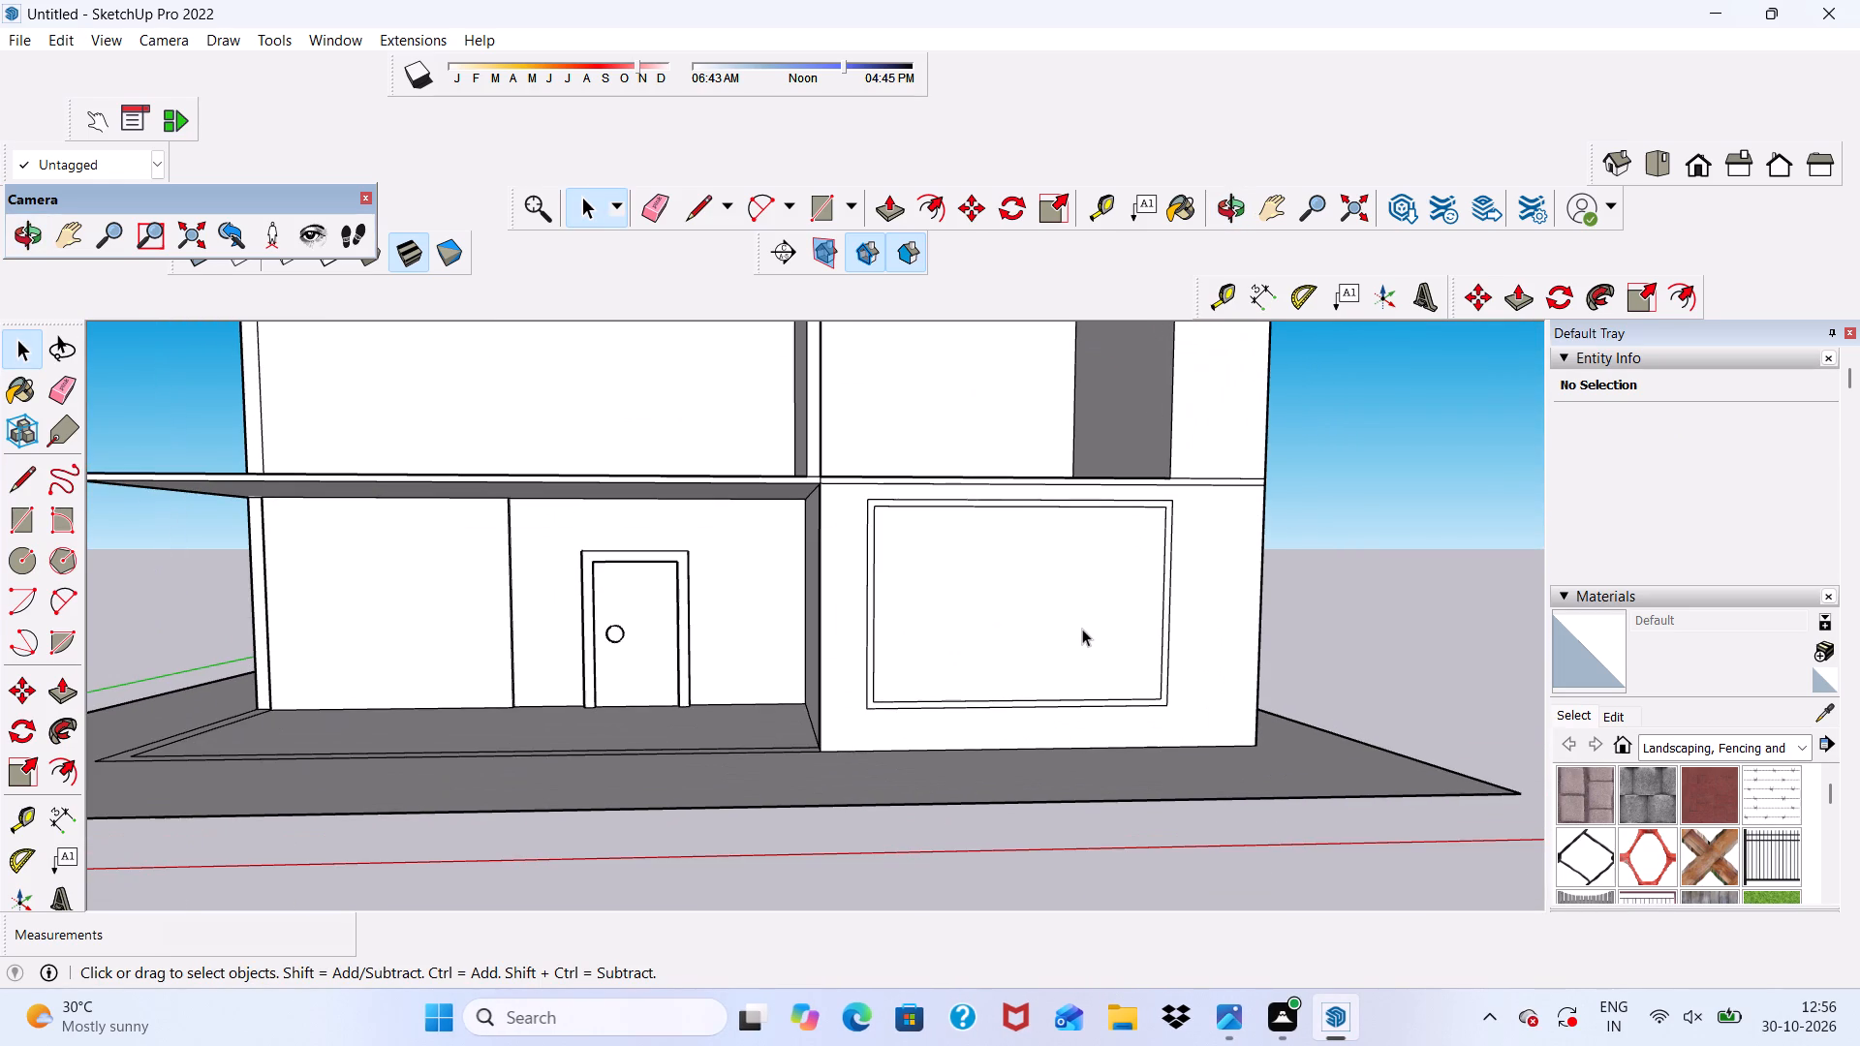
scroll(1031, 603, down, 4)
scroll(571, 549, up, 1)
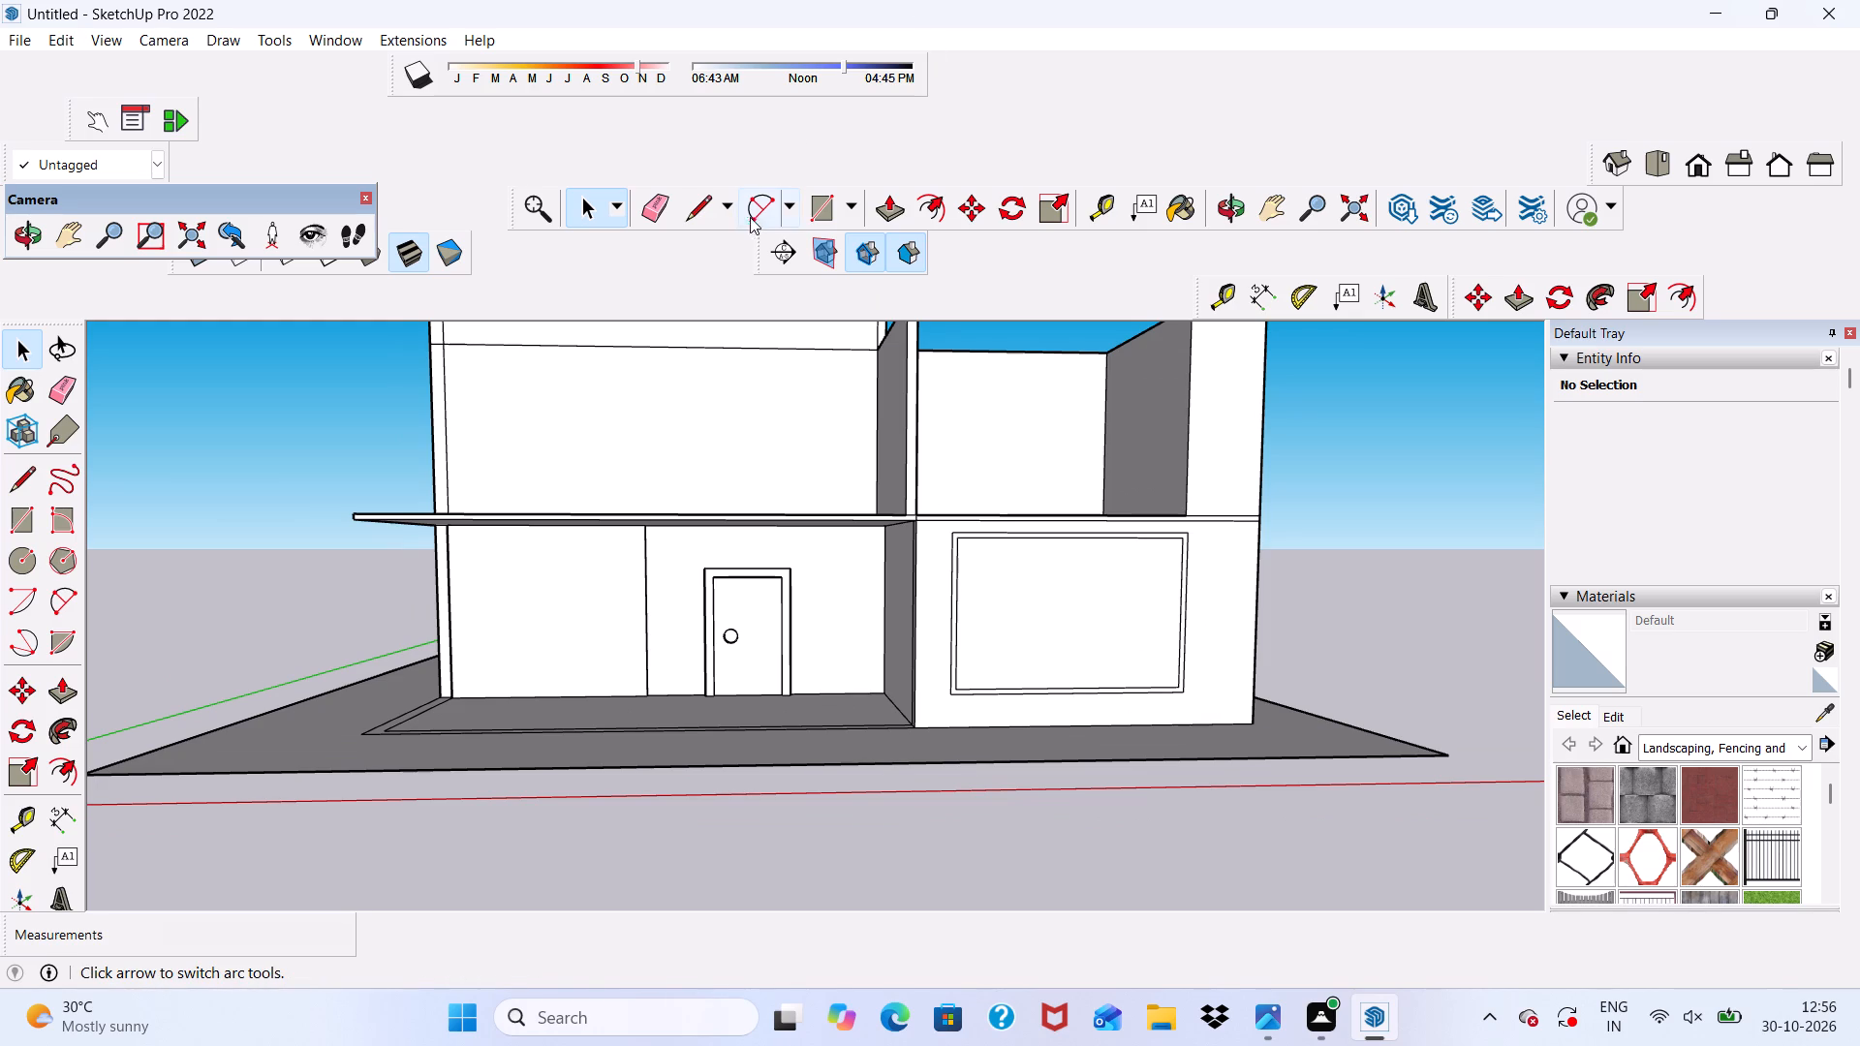
Place three successive vertical guides across the window, spaced about 2' 11", 3' 2" and 2' 9", starting from the inner frame edge nearest the door.
click(1114, 197)
scroll(1052, 489, up, 4)
scroll(949, 654, up, 4)
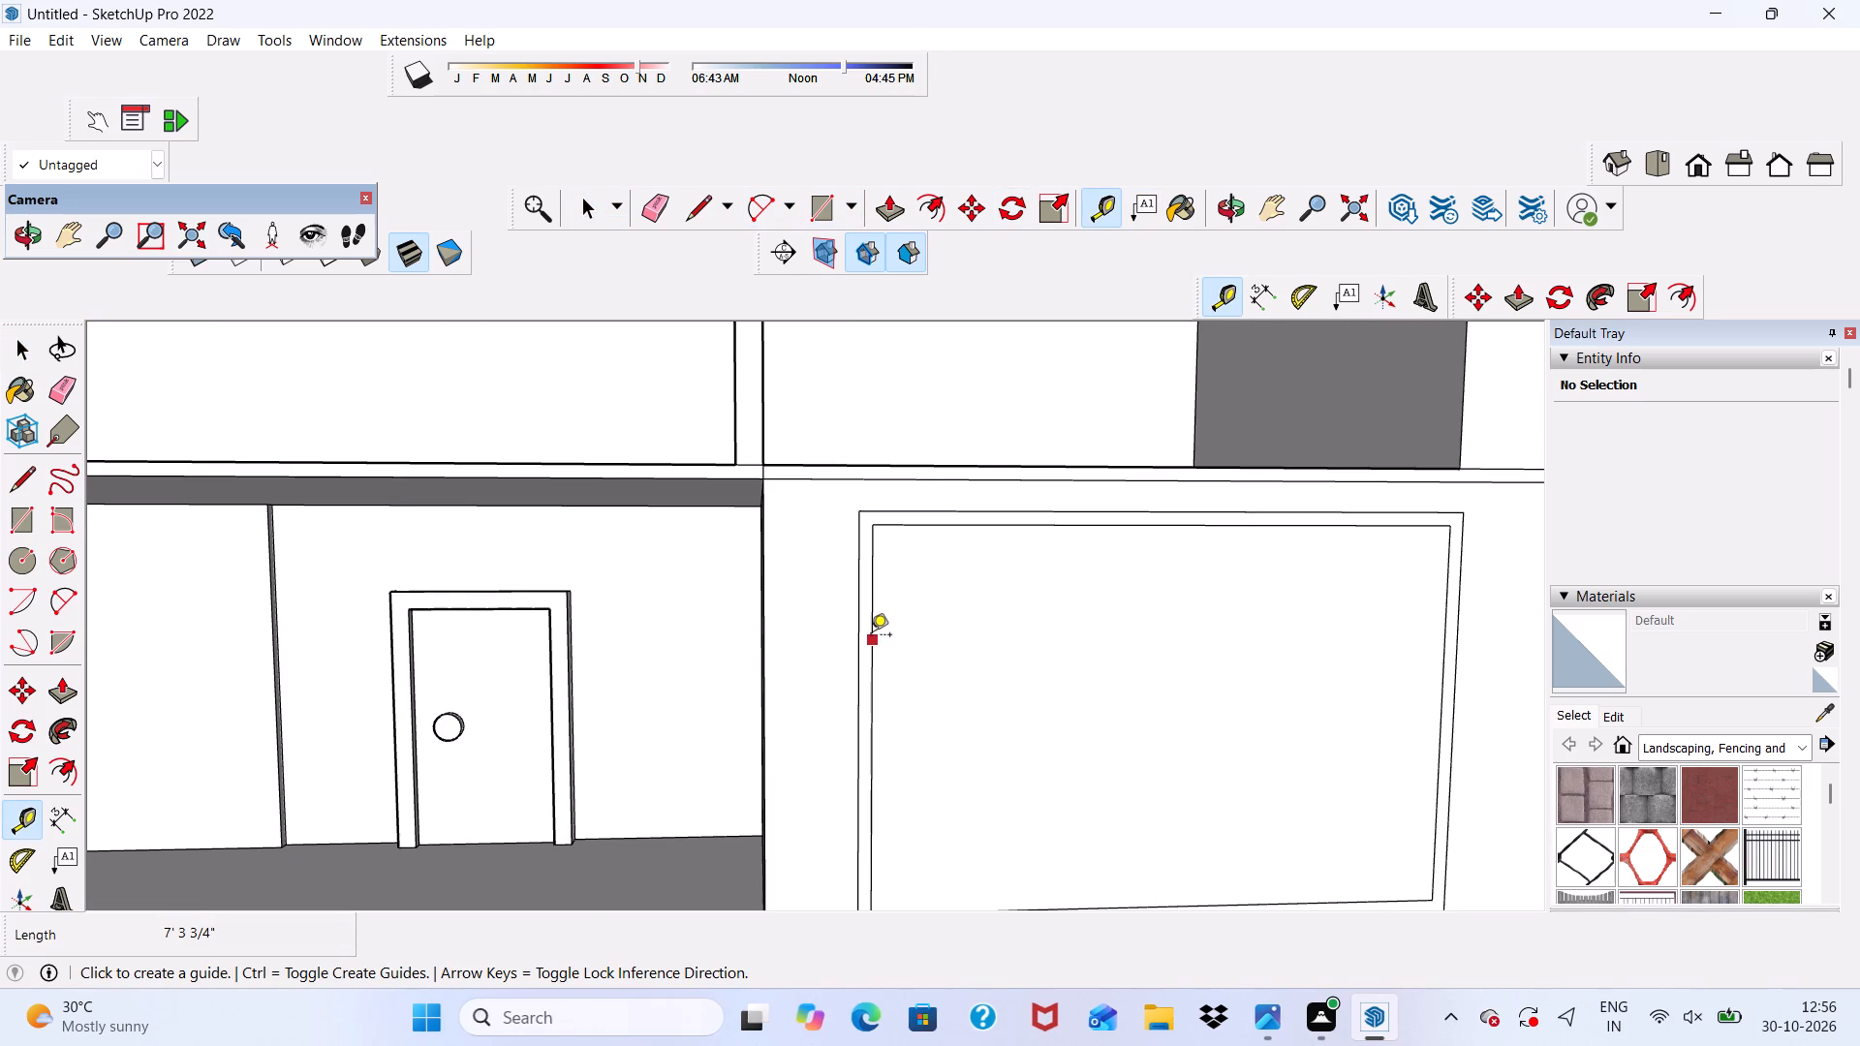
click(871, 634)
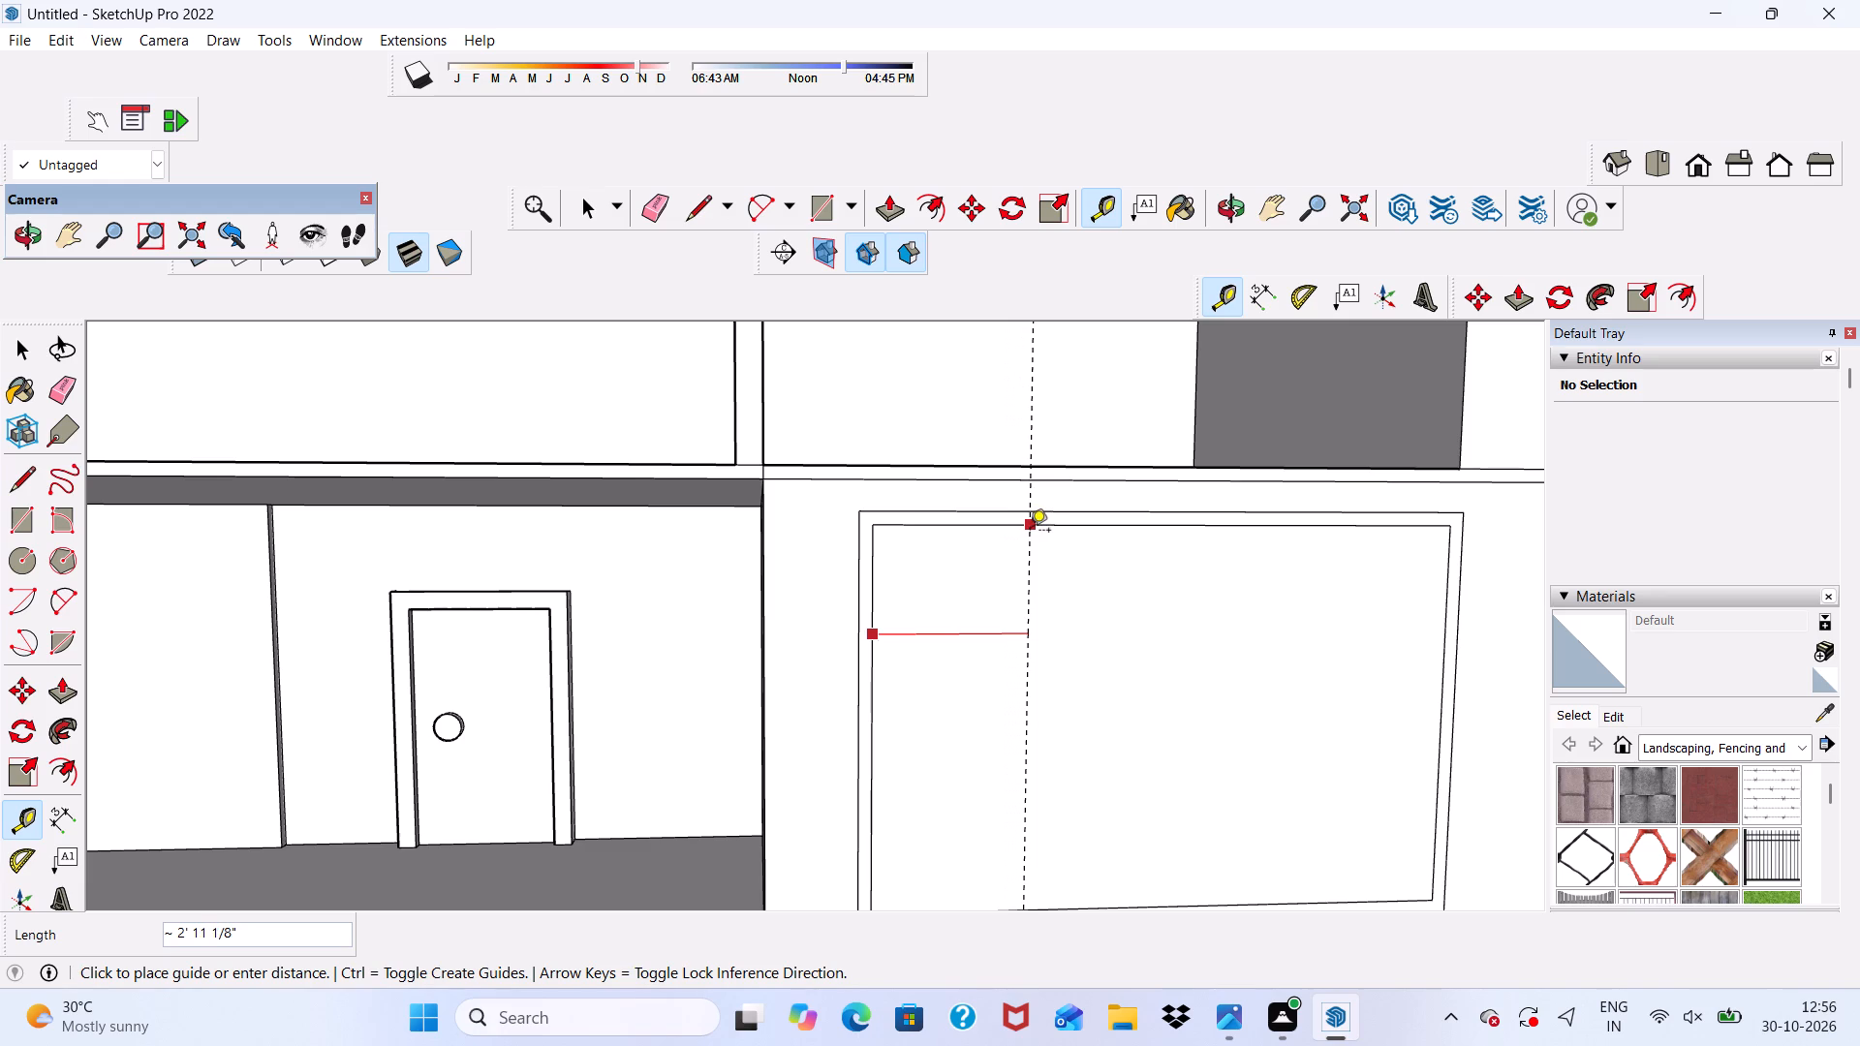
click(1028, 533)
click(1029, 590)
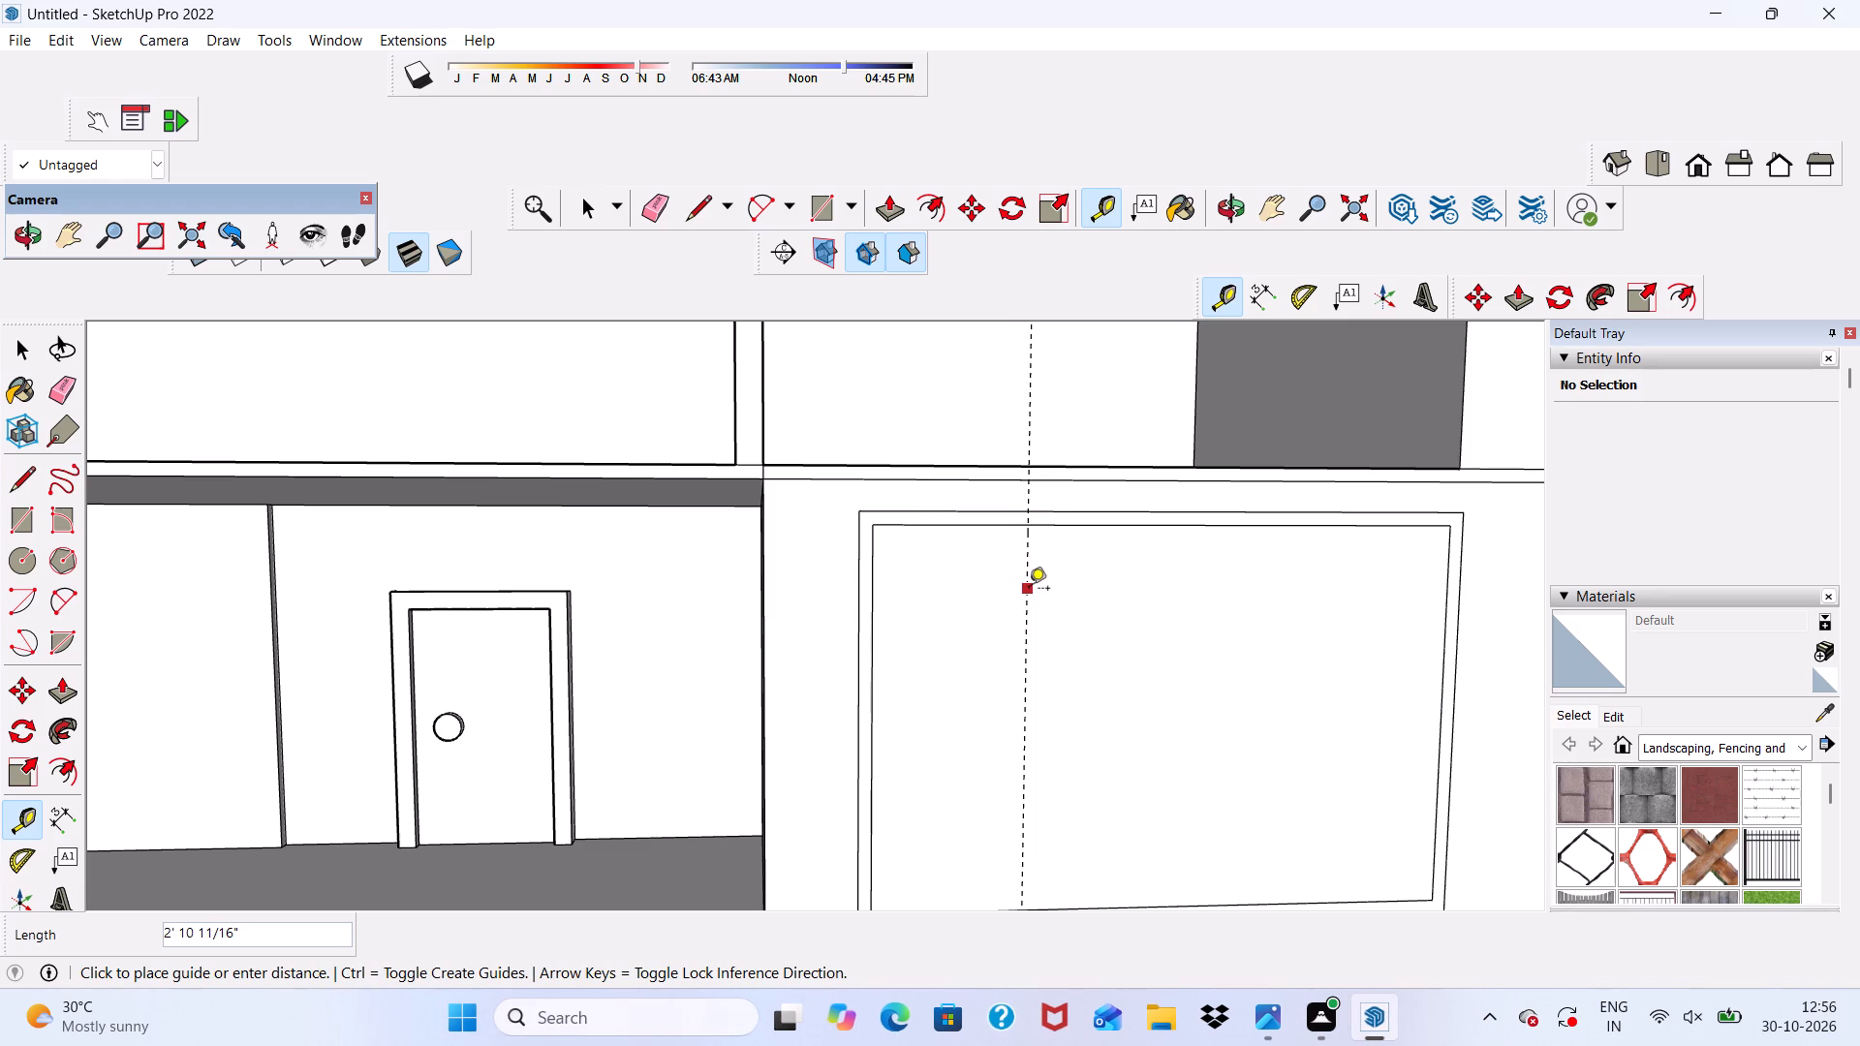
click(1193, 537)
click(1199, 548)
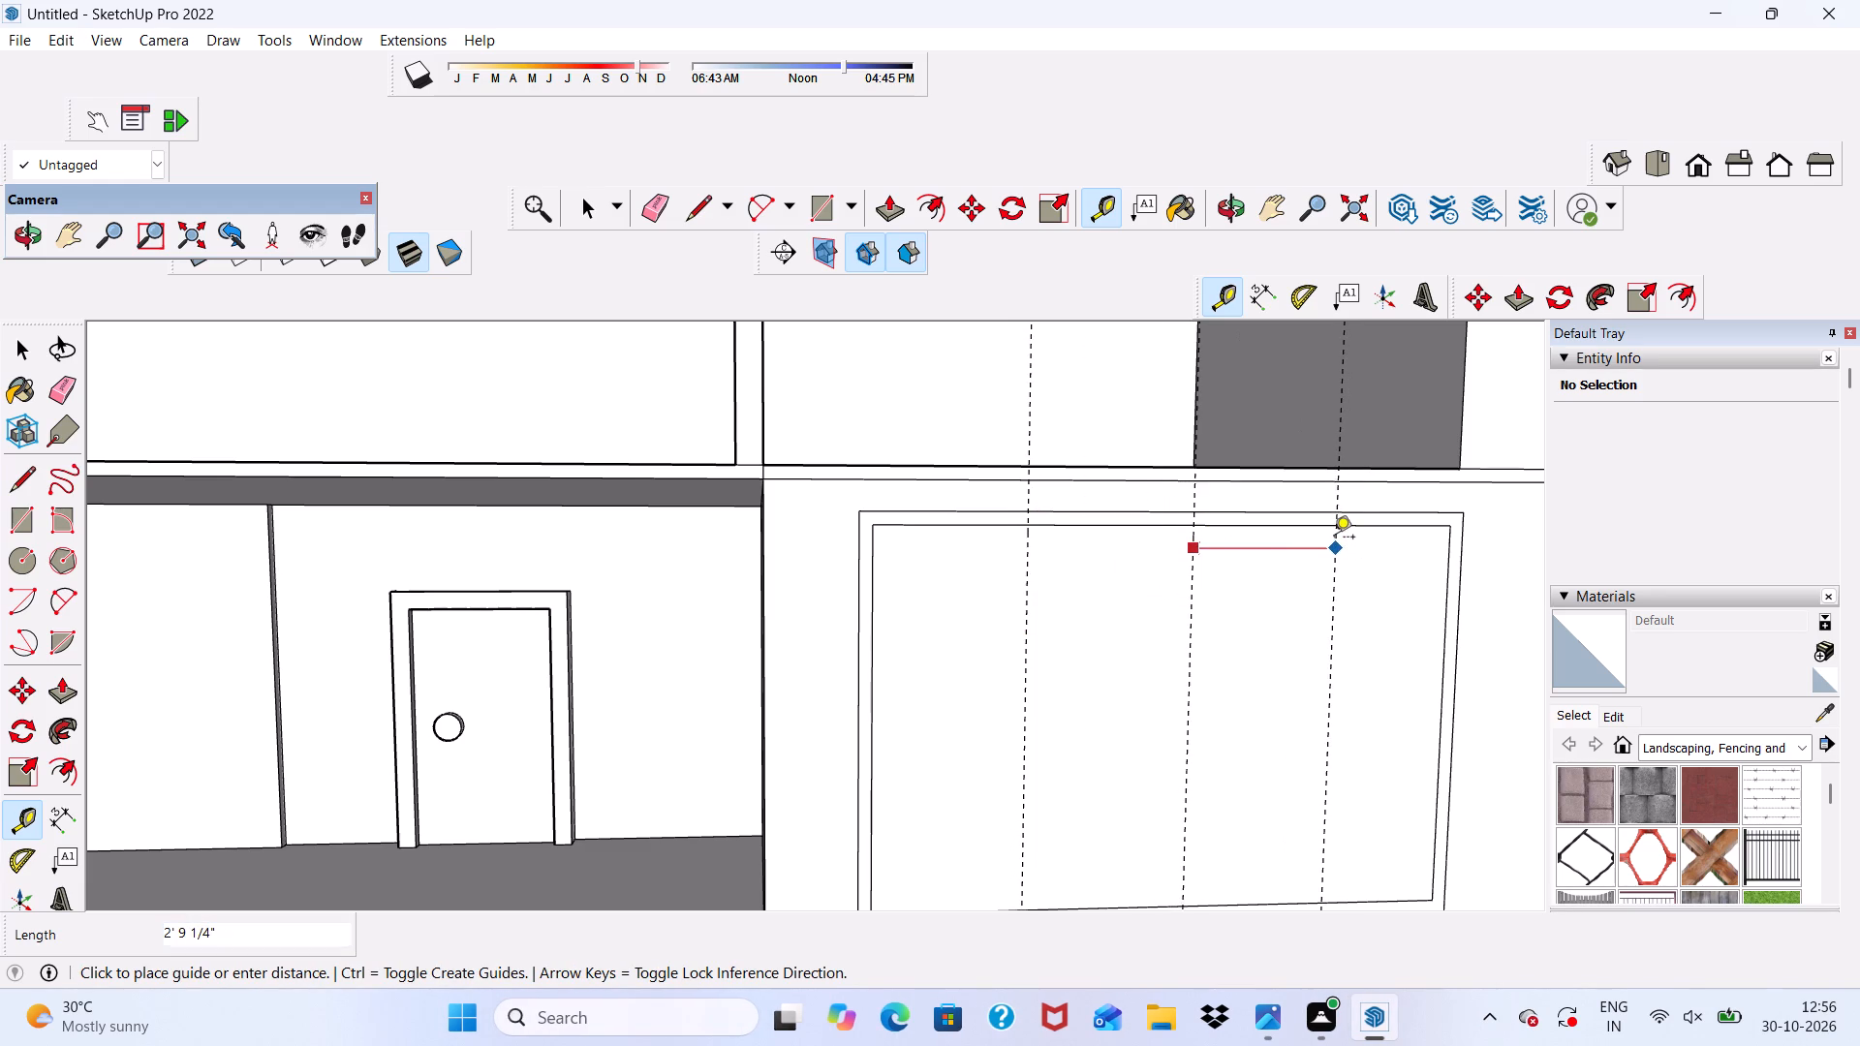
click(1334, 538)
scroll(1059, 469, down, 12)
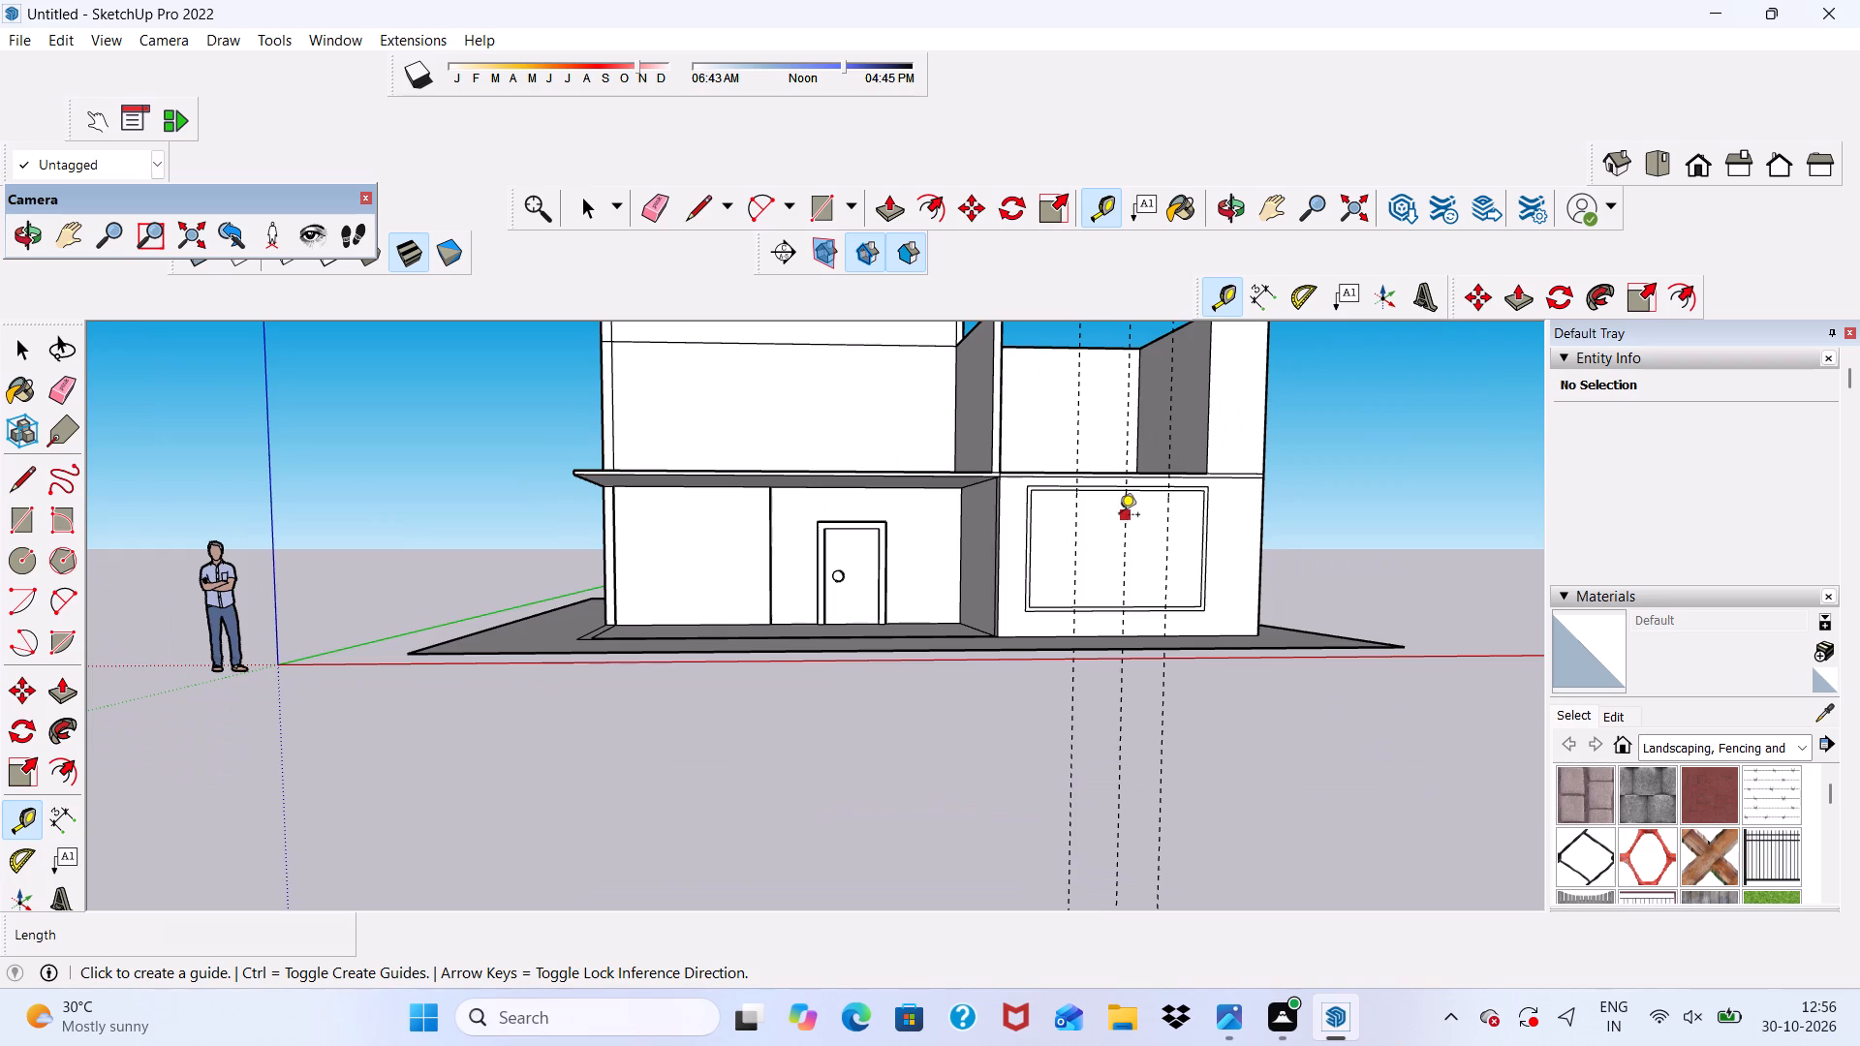
middle_drag(1119, 522, 1038, 573)
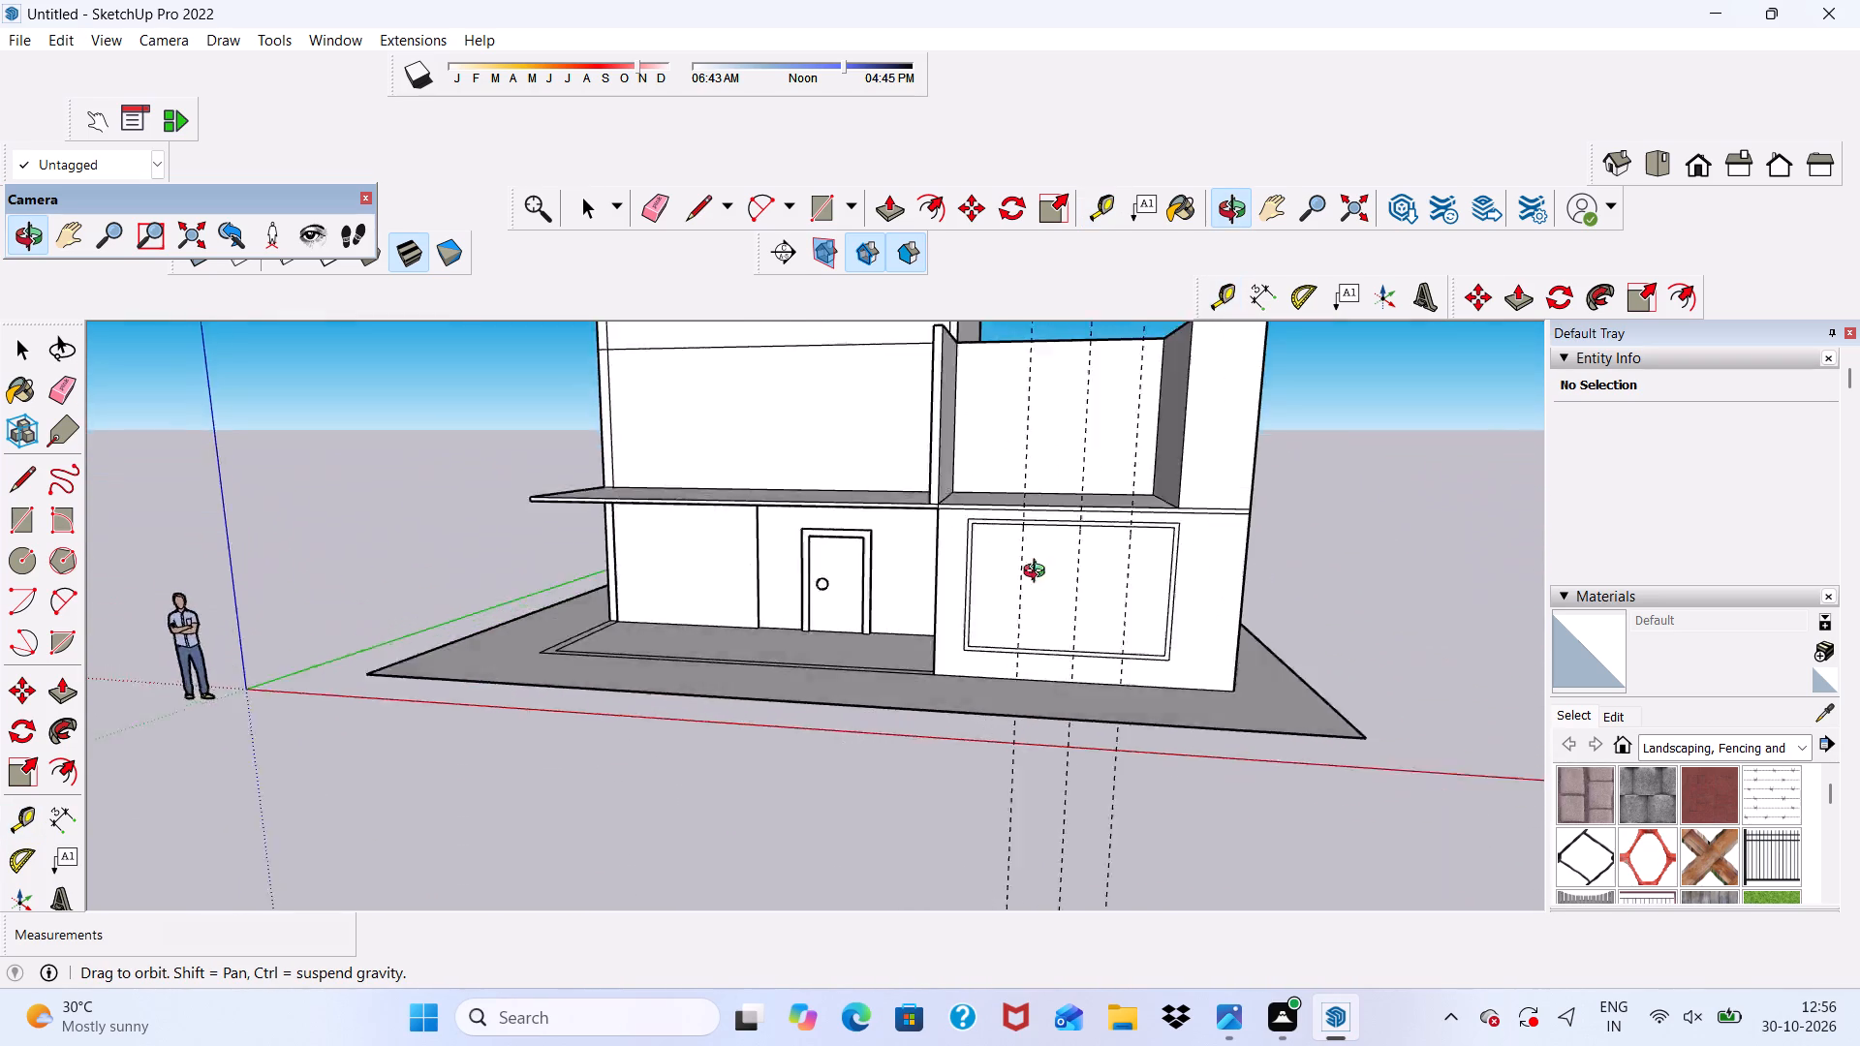
Place a parallel guide 3" from the window's vertical guide nearest the door, on its door side.
middle_drag(1038, 573, 1210, 594)
scroll(1168, 548, up, 4)
scroll(1087, 543, up, 5)
click(1087, 545)
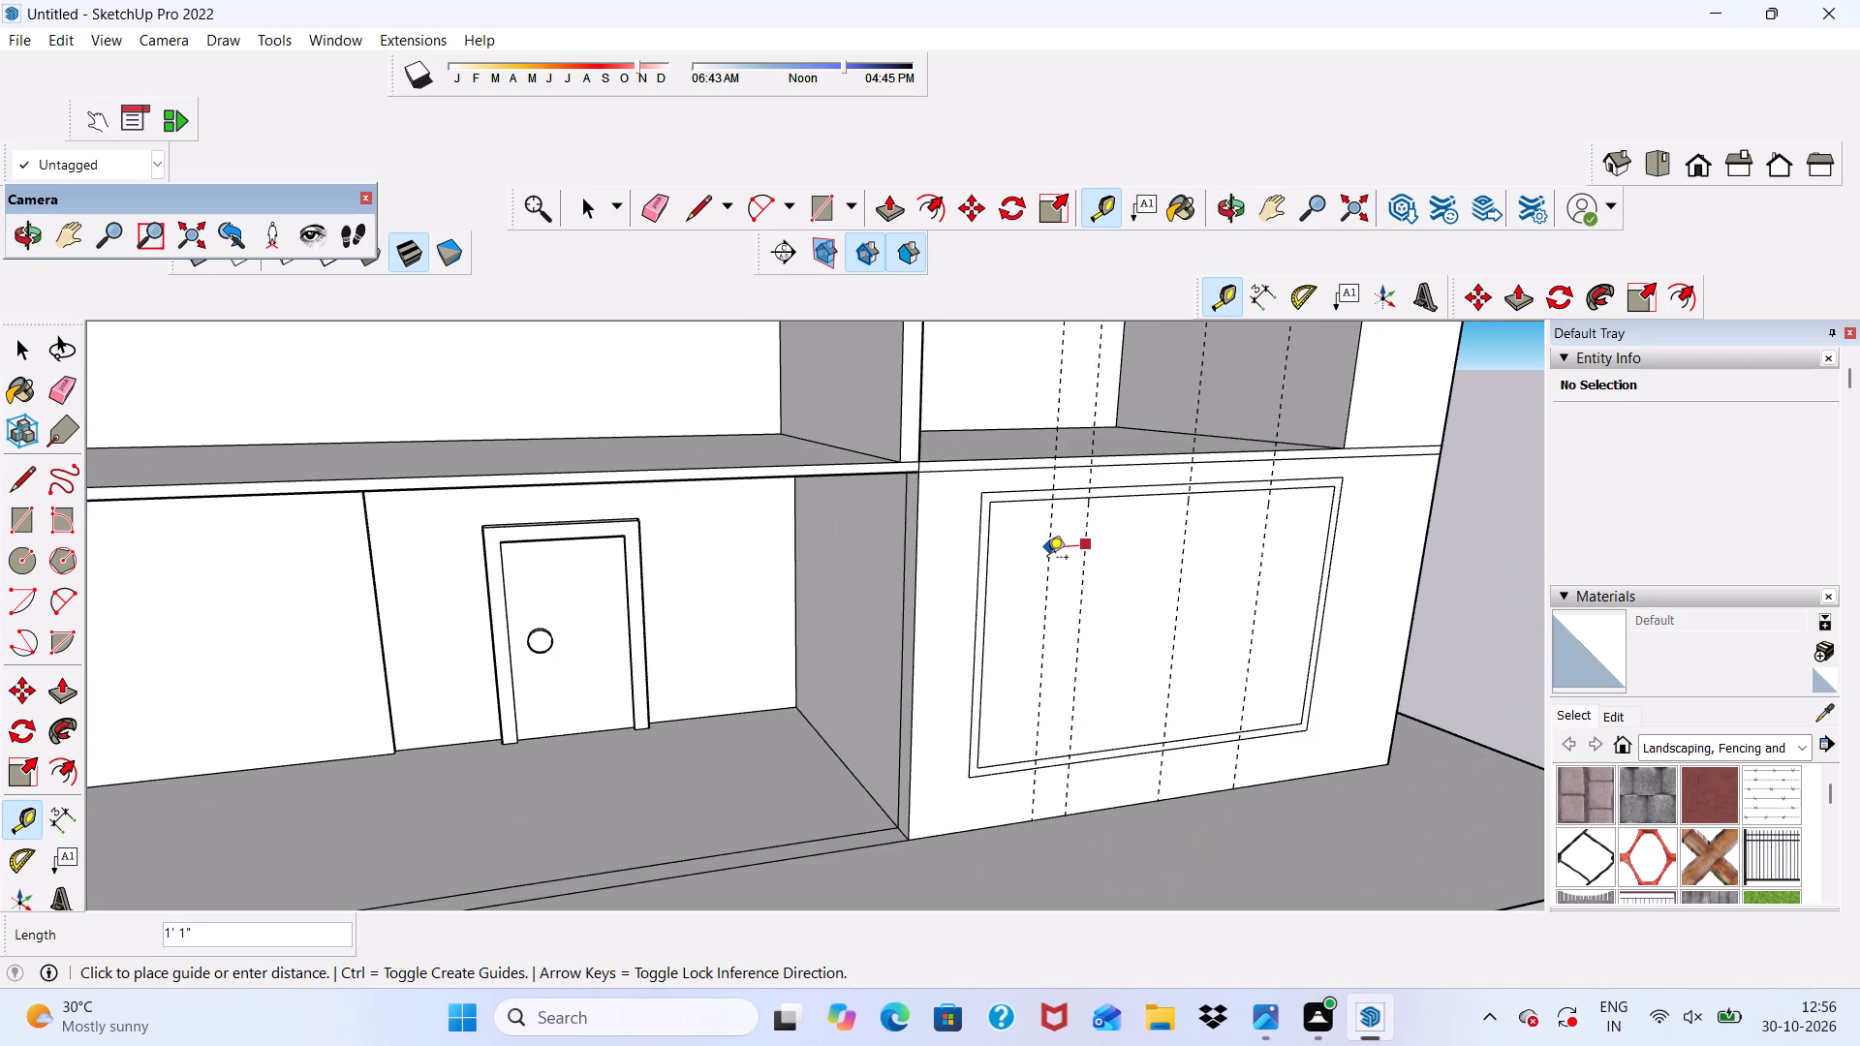
key(3)
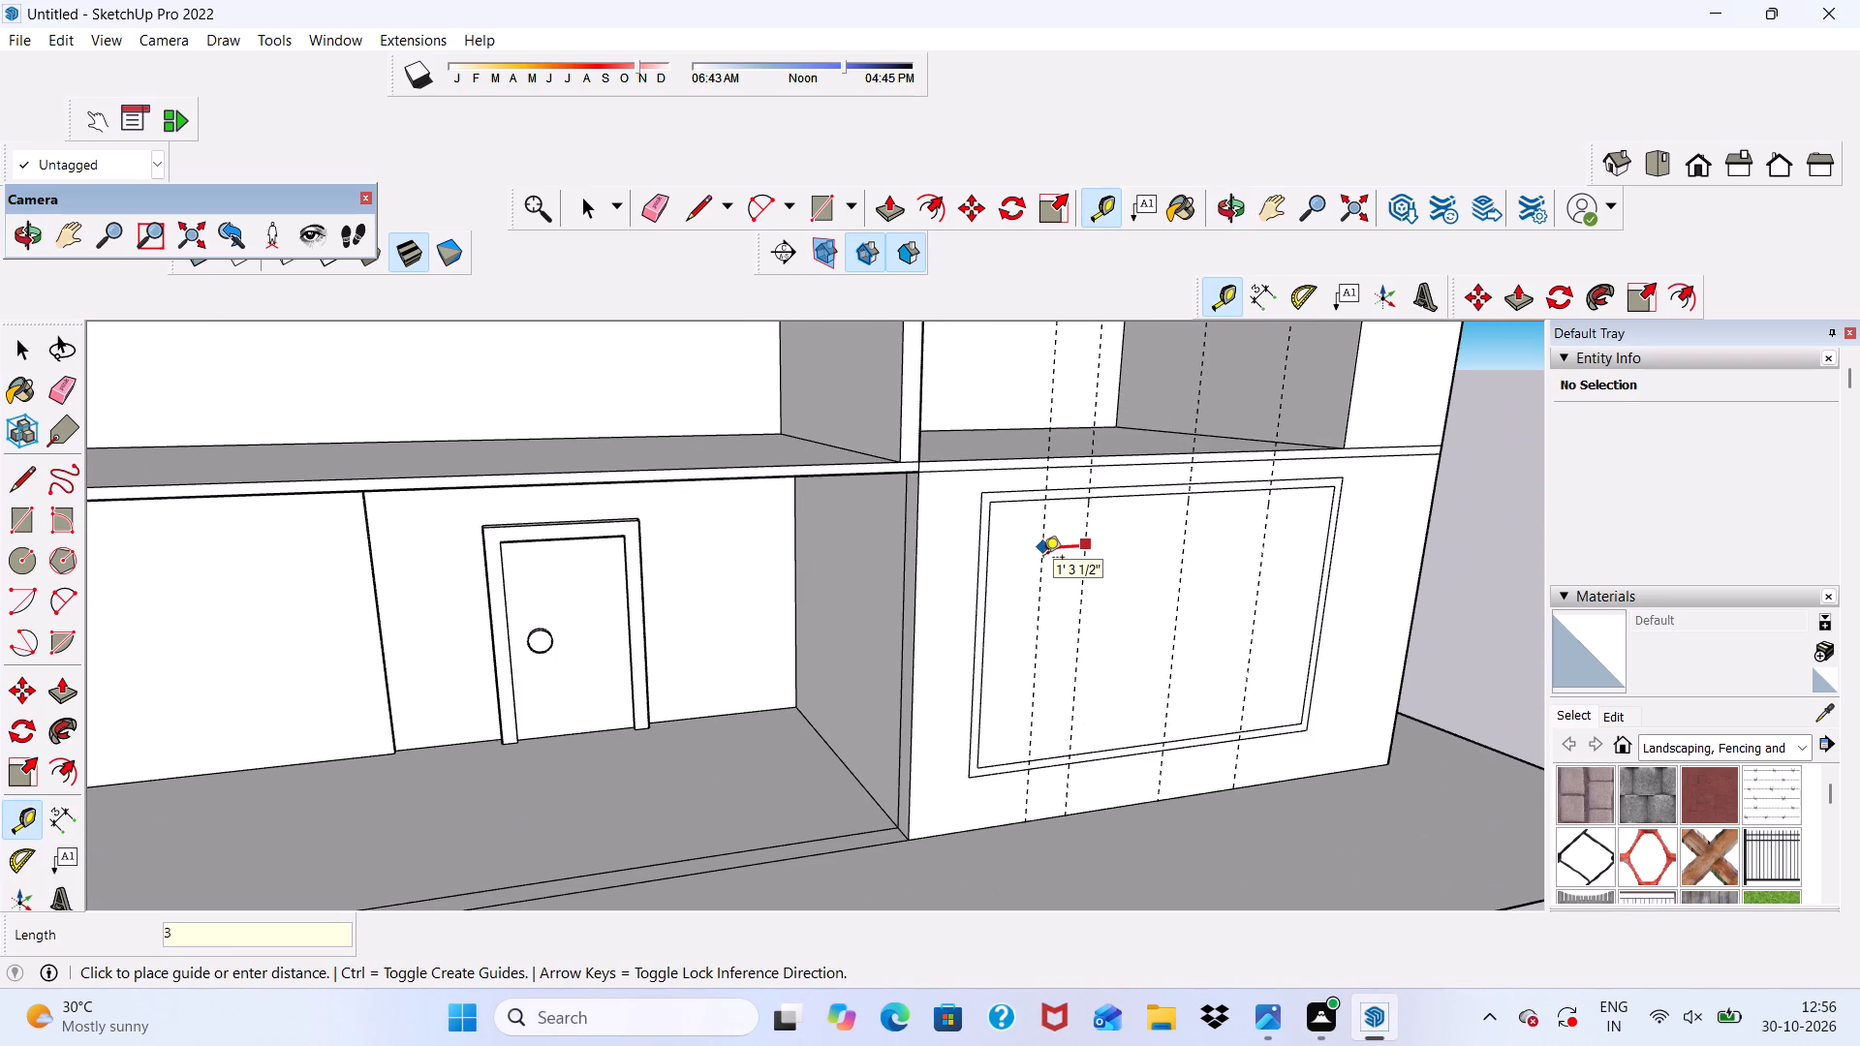
key(shift+quotedbl)
key(Return)
Place a parallel guide 3" from the window's middle original vertical guide, on its door side.
scroll(1239, 502, up, 5)
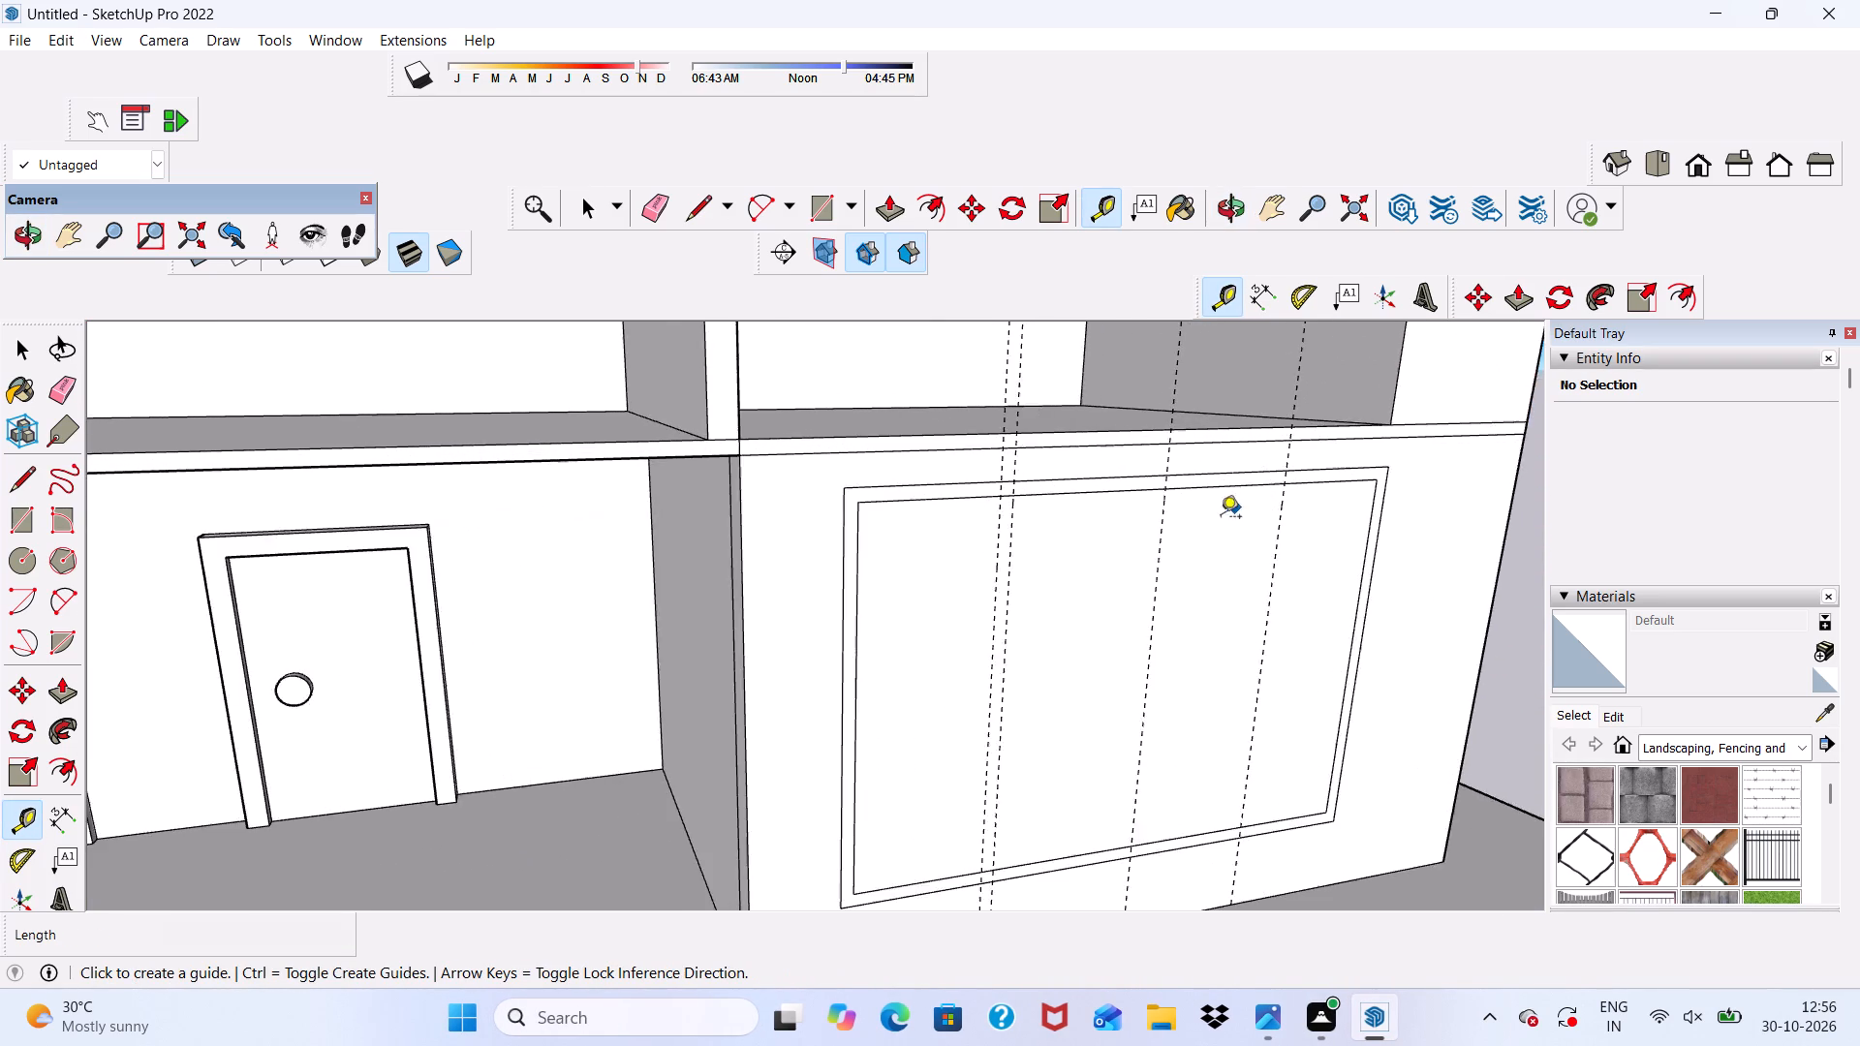
scroll(1221, 518, up, 4)
click(1132, 538)
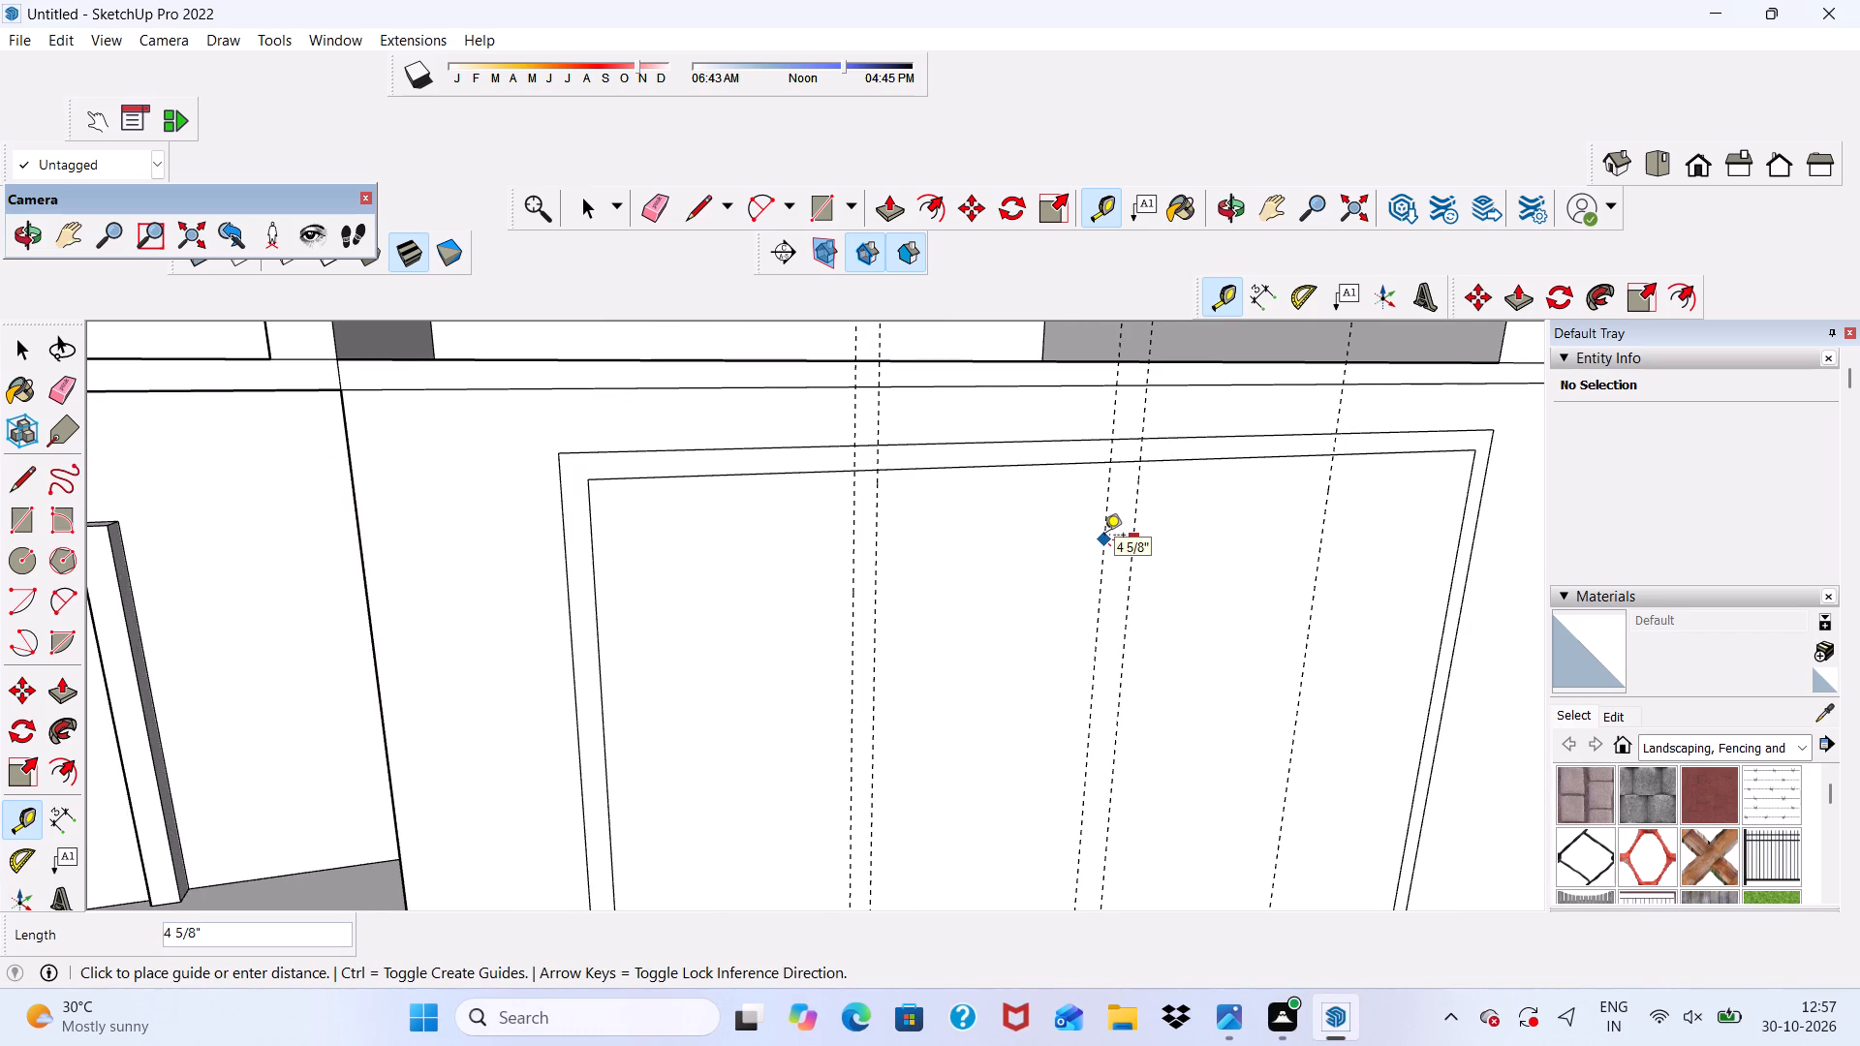
key(3)
key(shift+quotedbl)
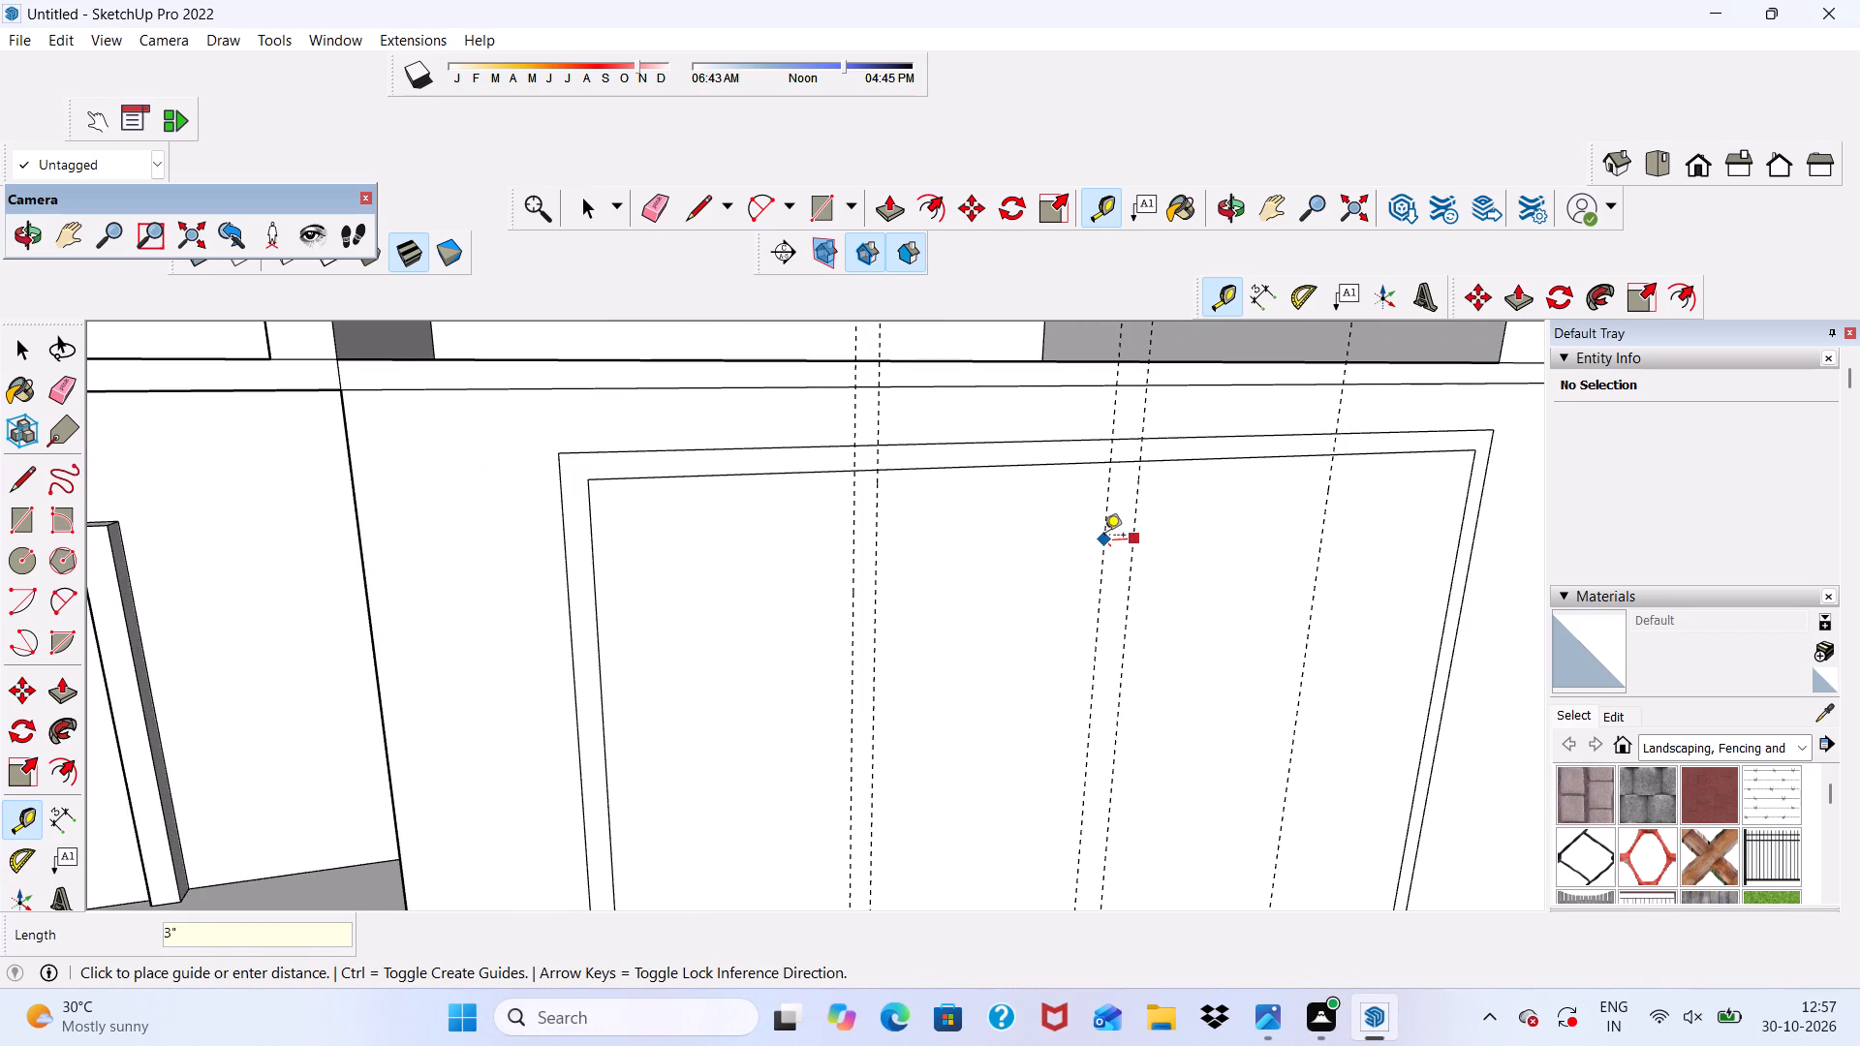
key(Return)
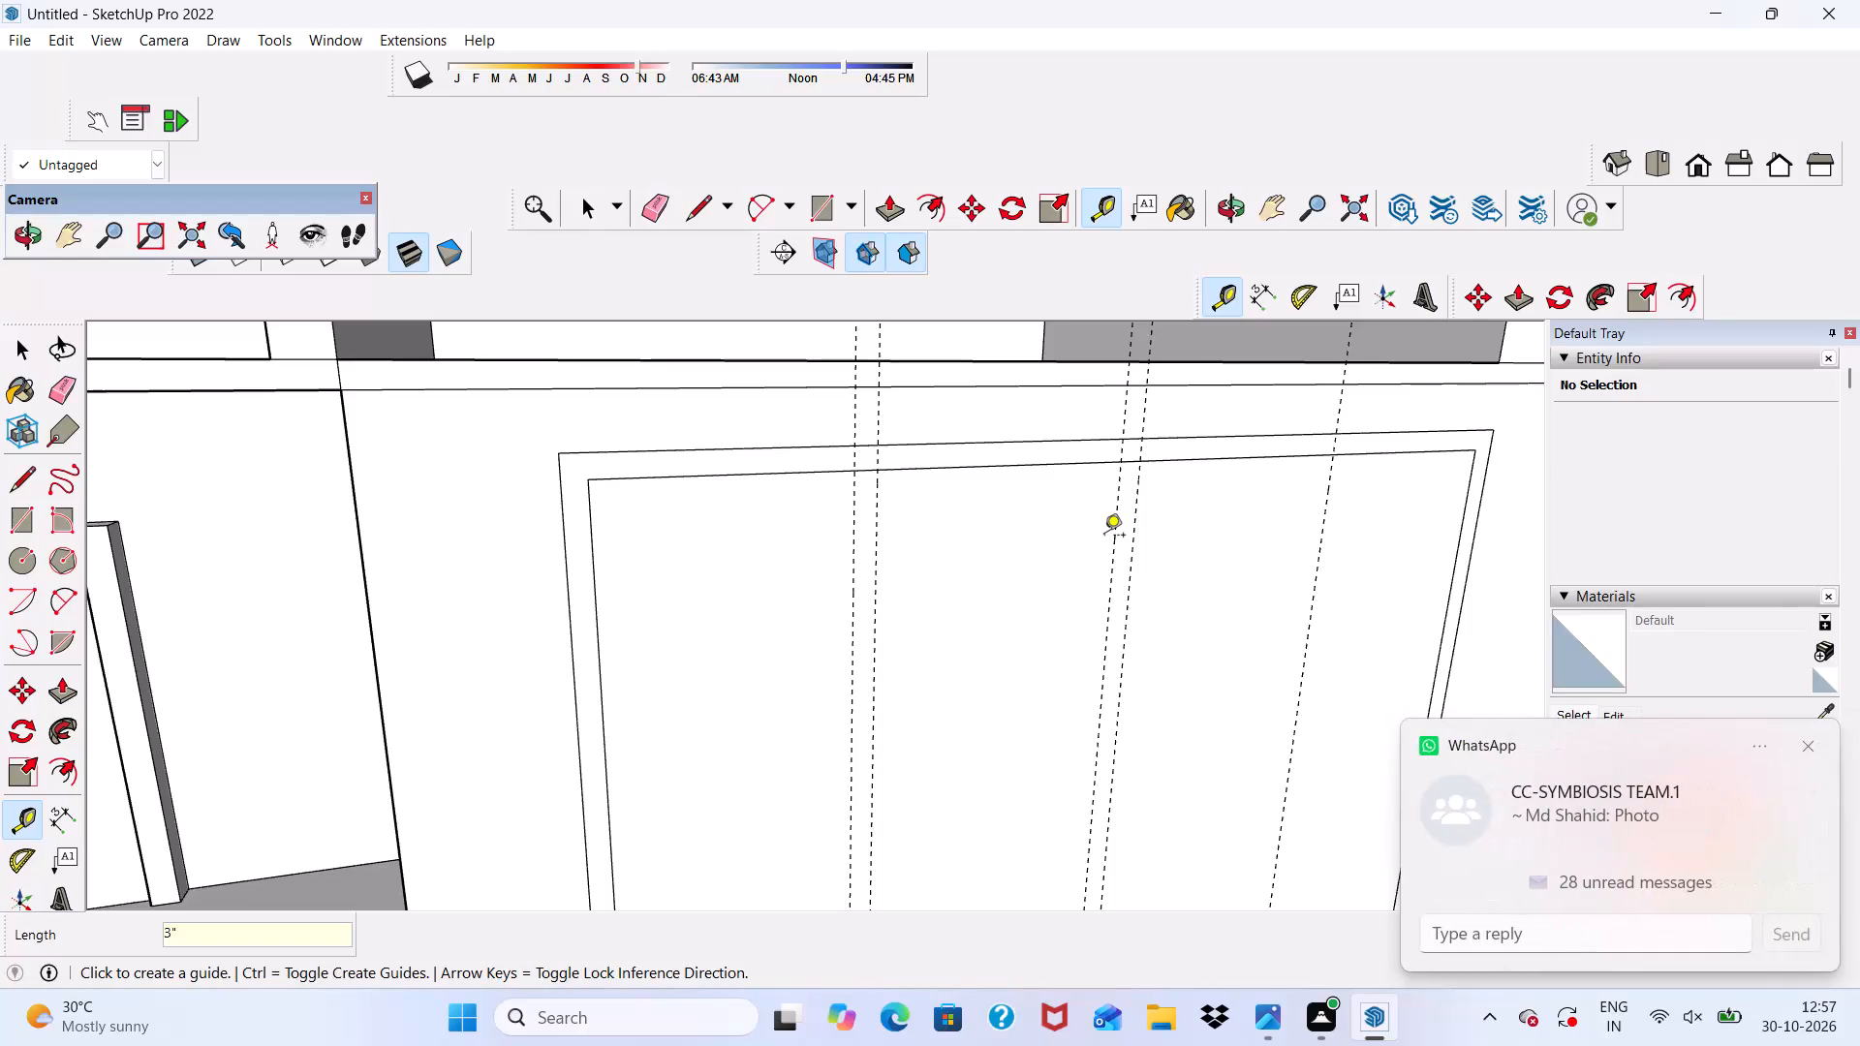
Place a parallel guide 3" from the original vertical guide farthest from the door, on its door side.
scroll(1104, 537, down, 5)
scroll(1234, 594, up, 6)
click(1244, 585)
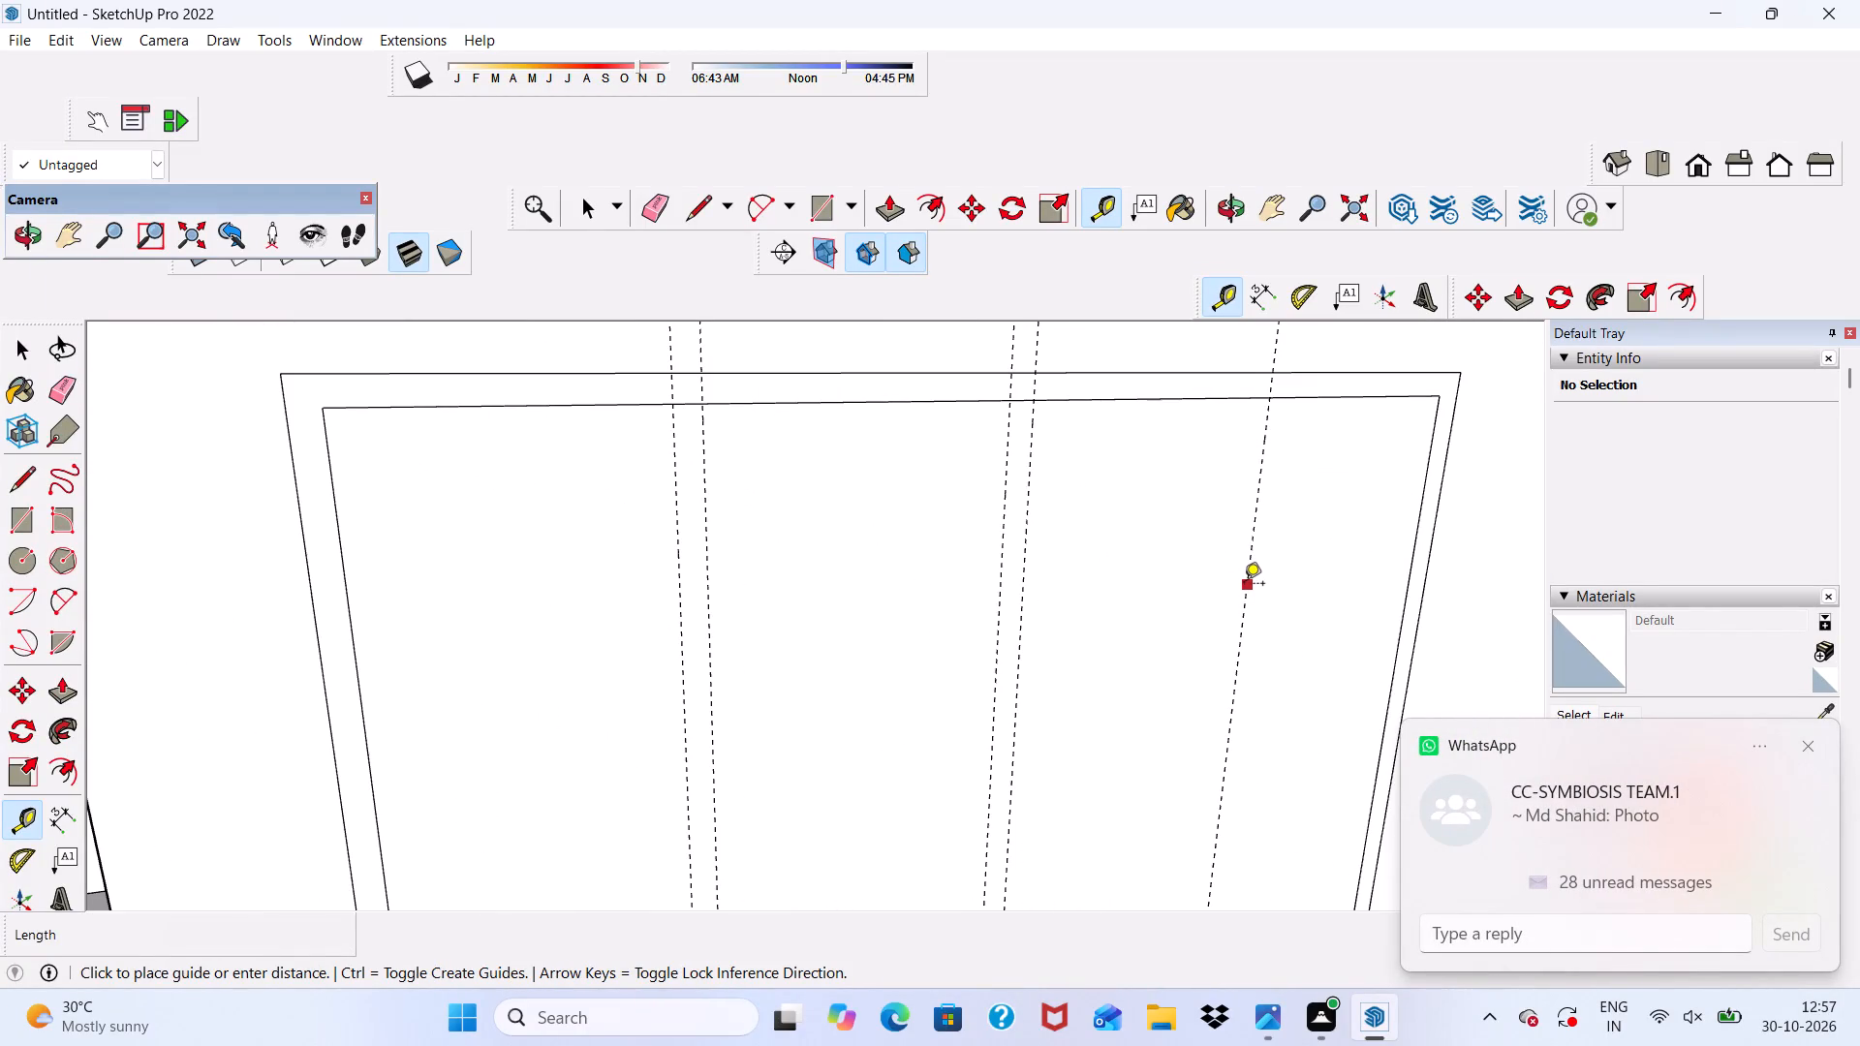
key(3)
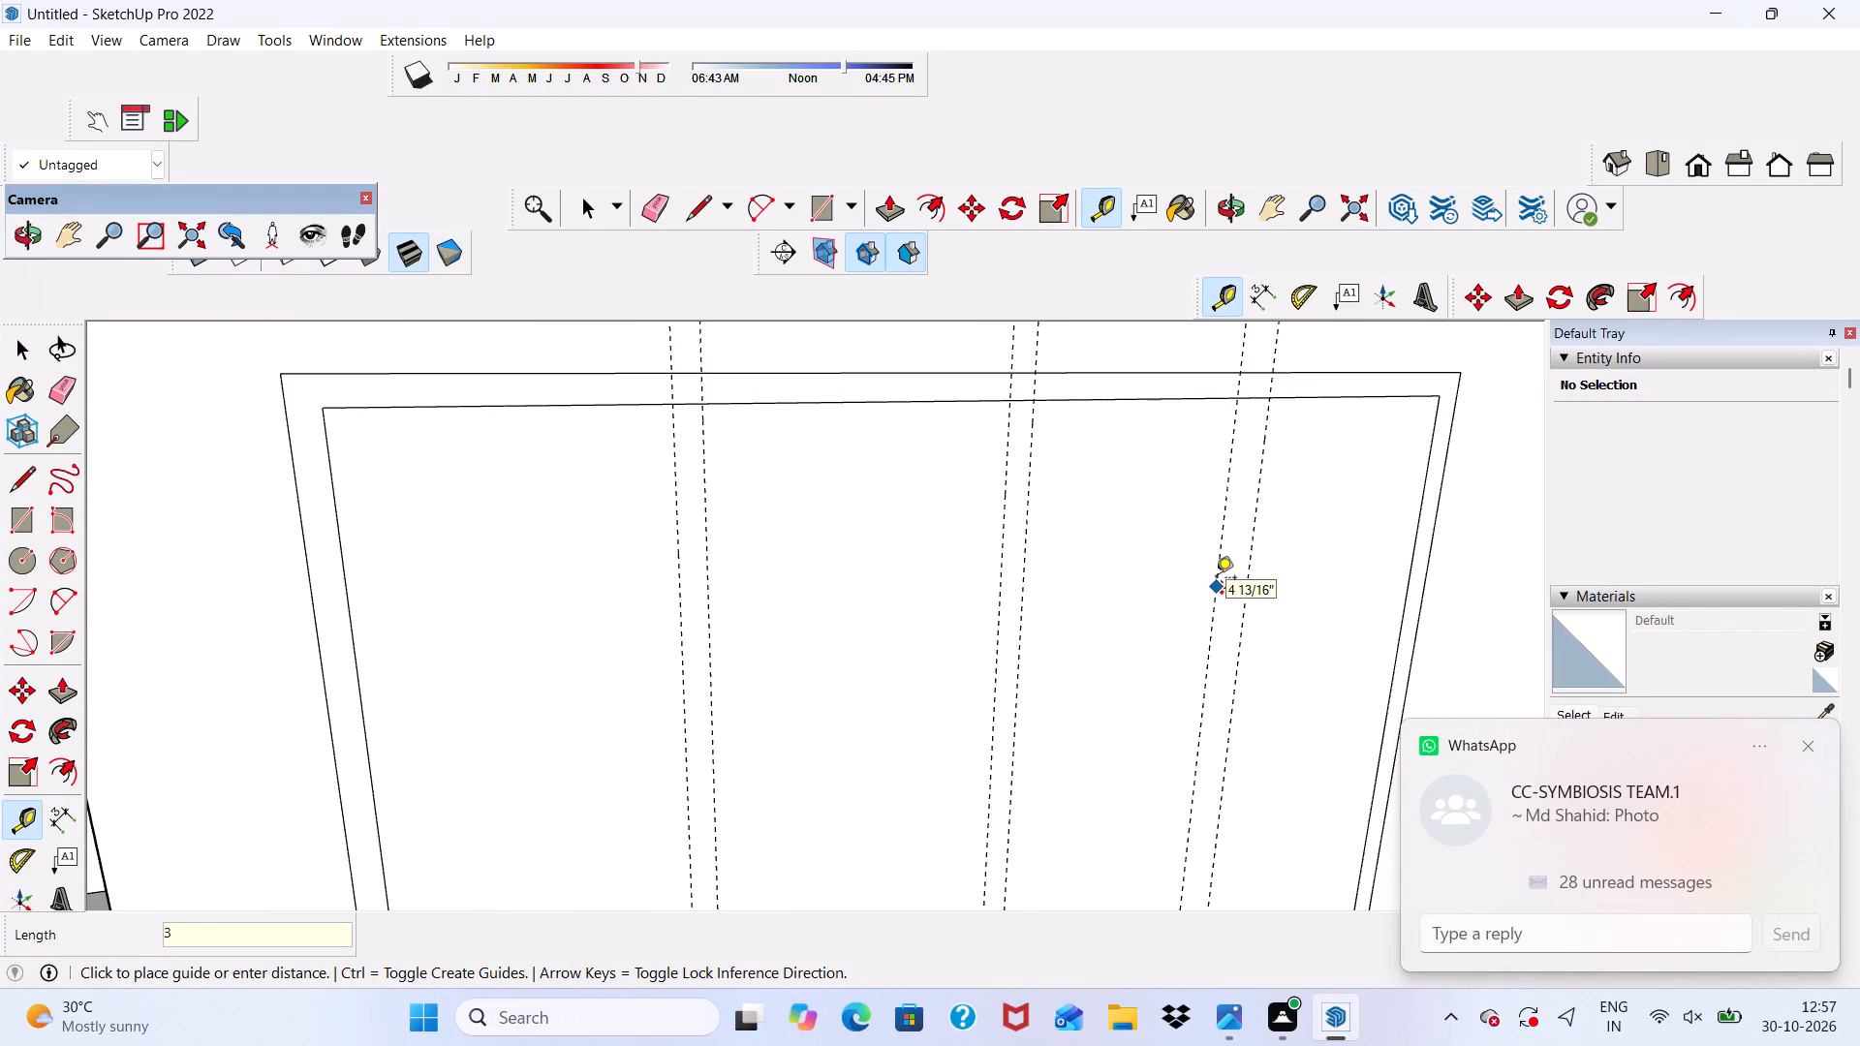
key(shift+quotedbl)
key(Return)
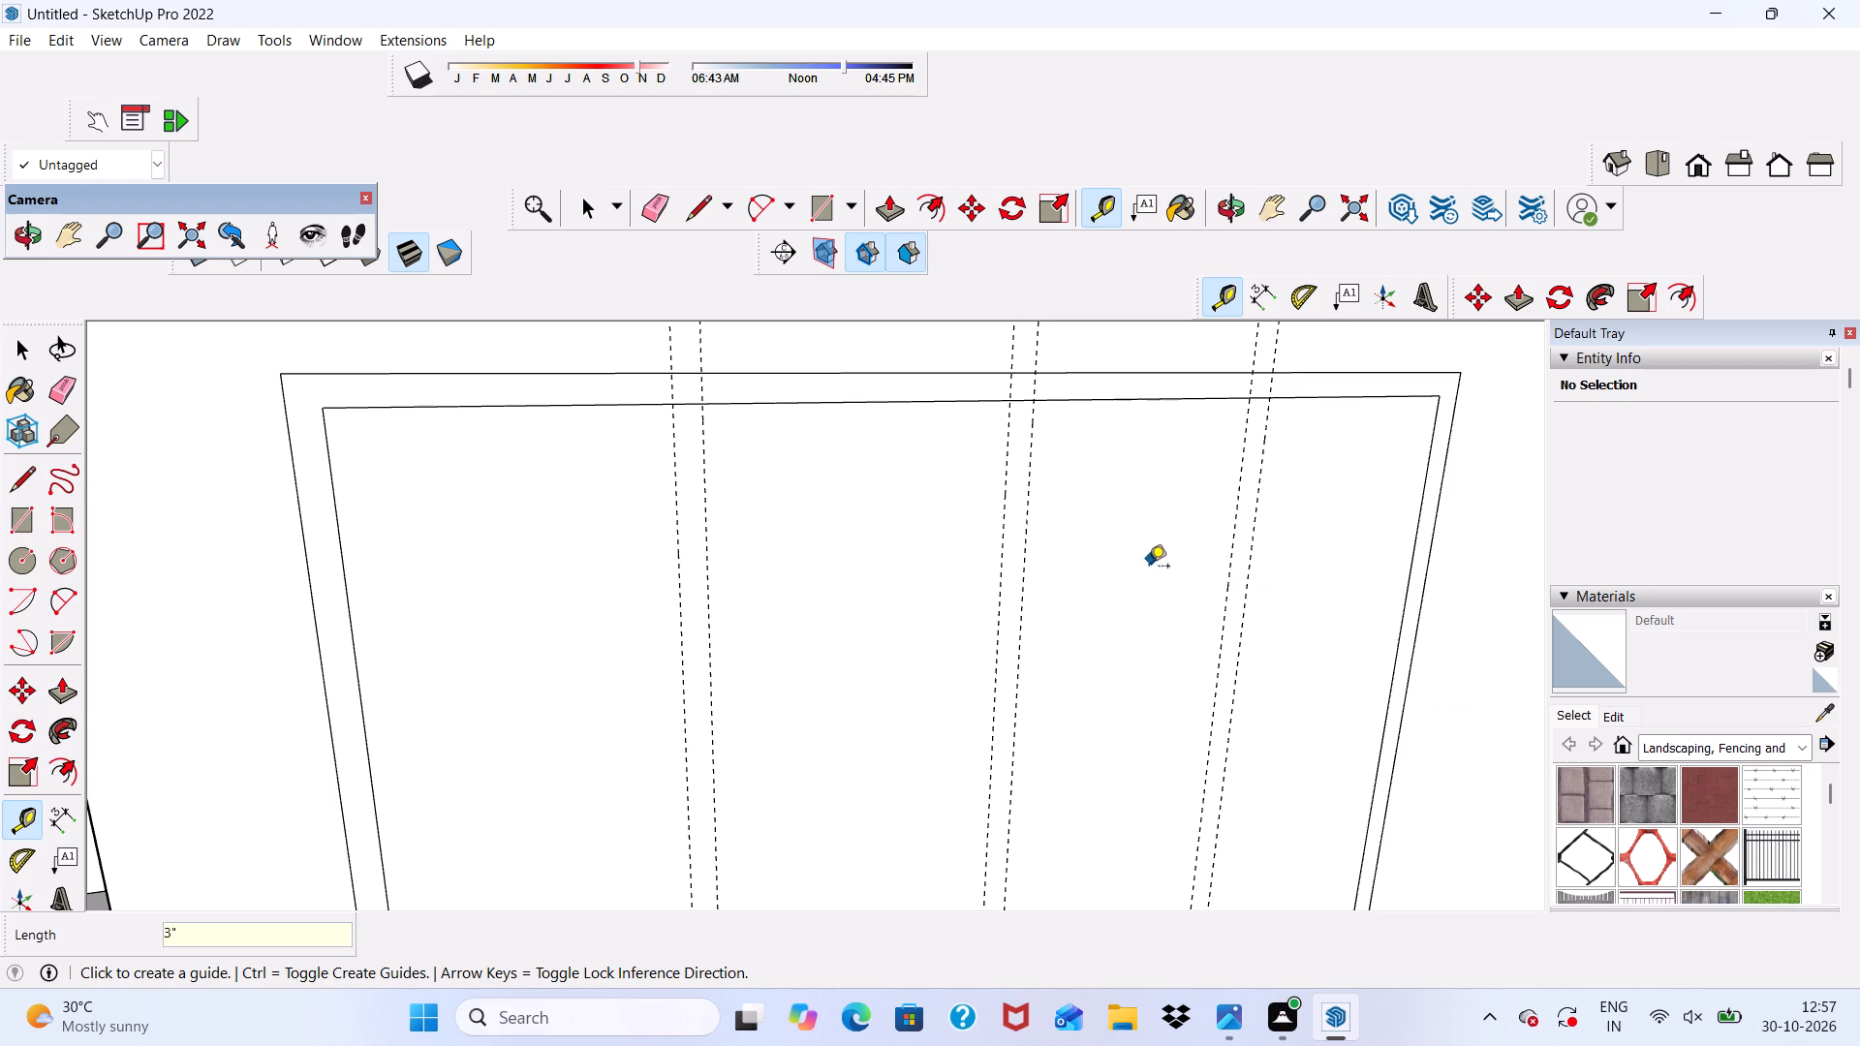
Draw a vertical line about 7' 4" between the inner frame's top and bottom edges along the guide nearest the door.
scroll(1149, 568, up, 2)
scroll(1078, 570, down, 13)
click(705, 199)
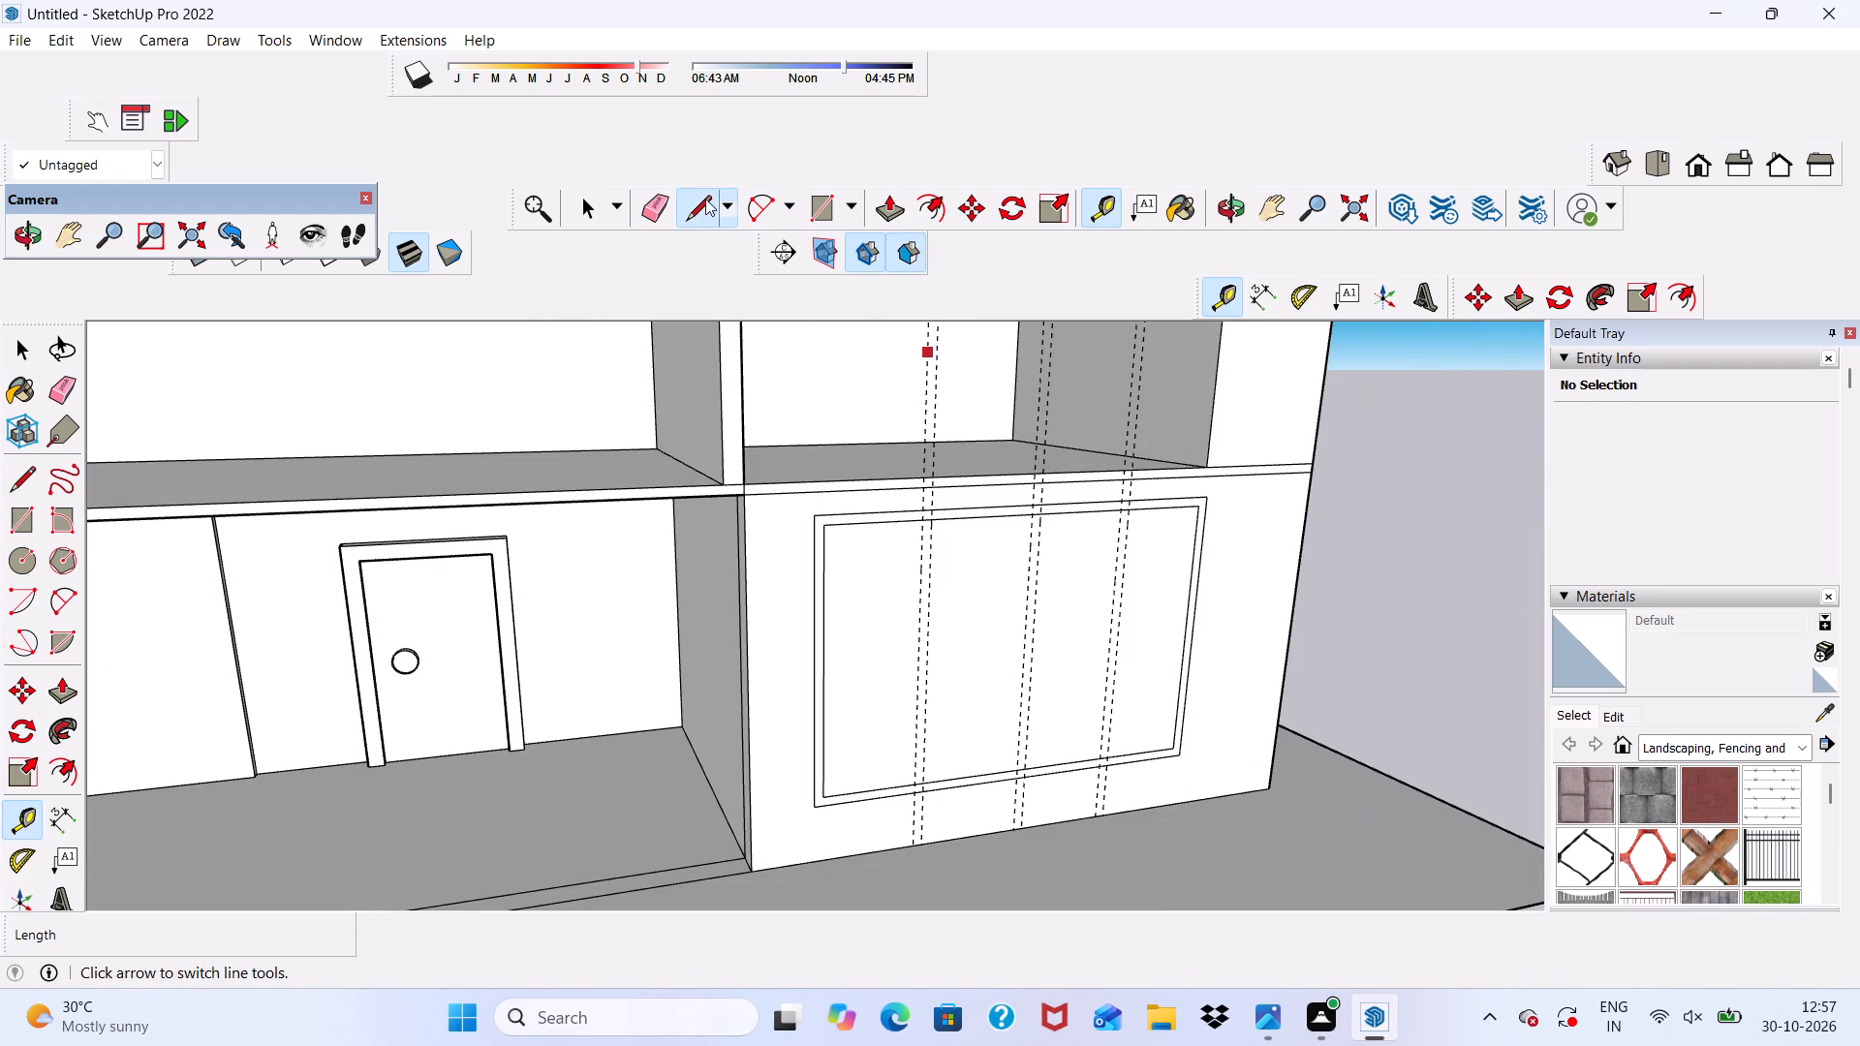
scroll(839, 448, down, 4)
middle_drag(888, 522, 750, 576)
scroll(814, 538, up, 12)
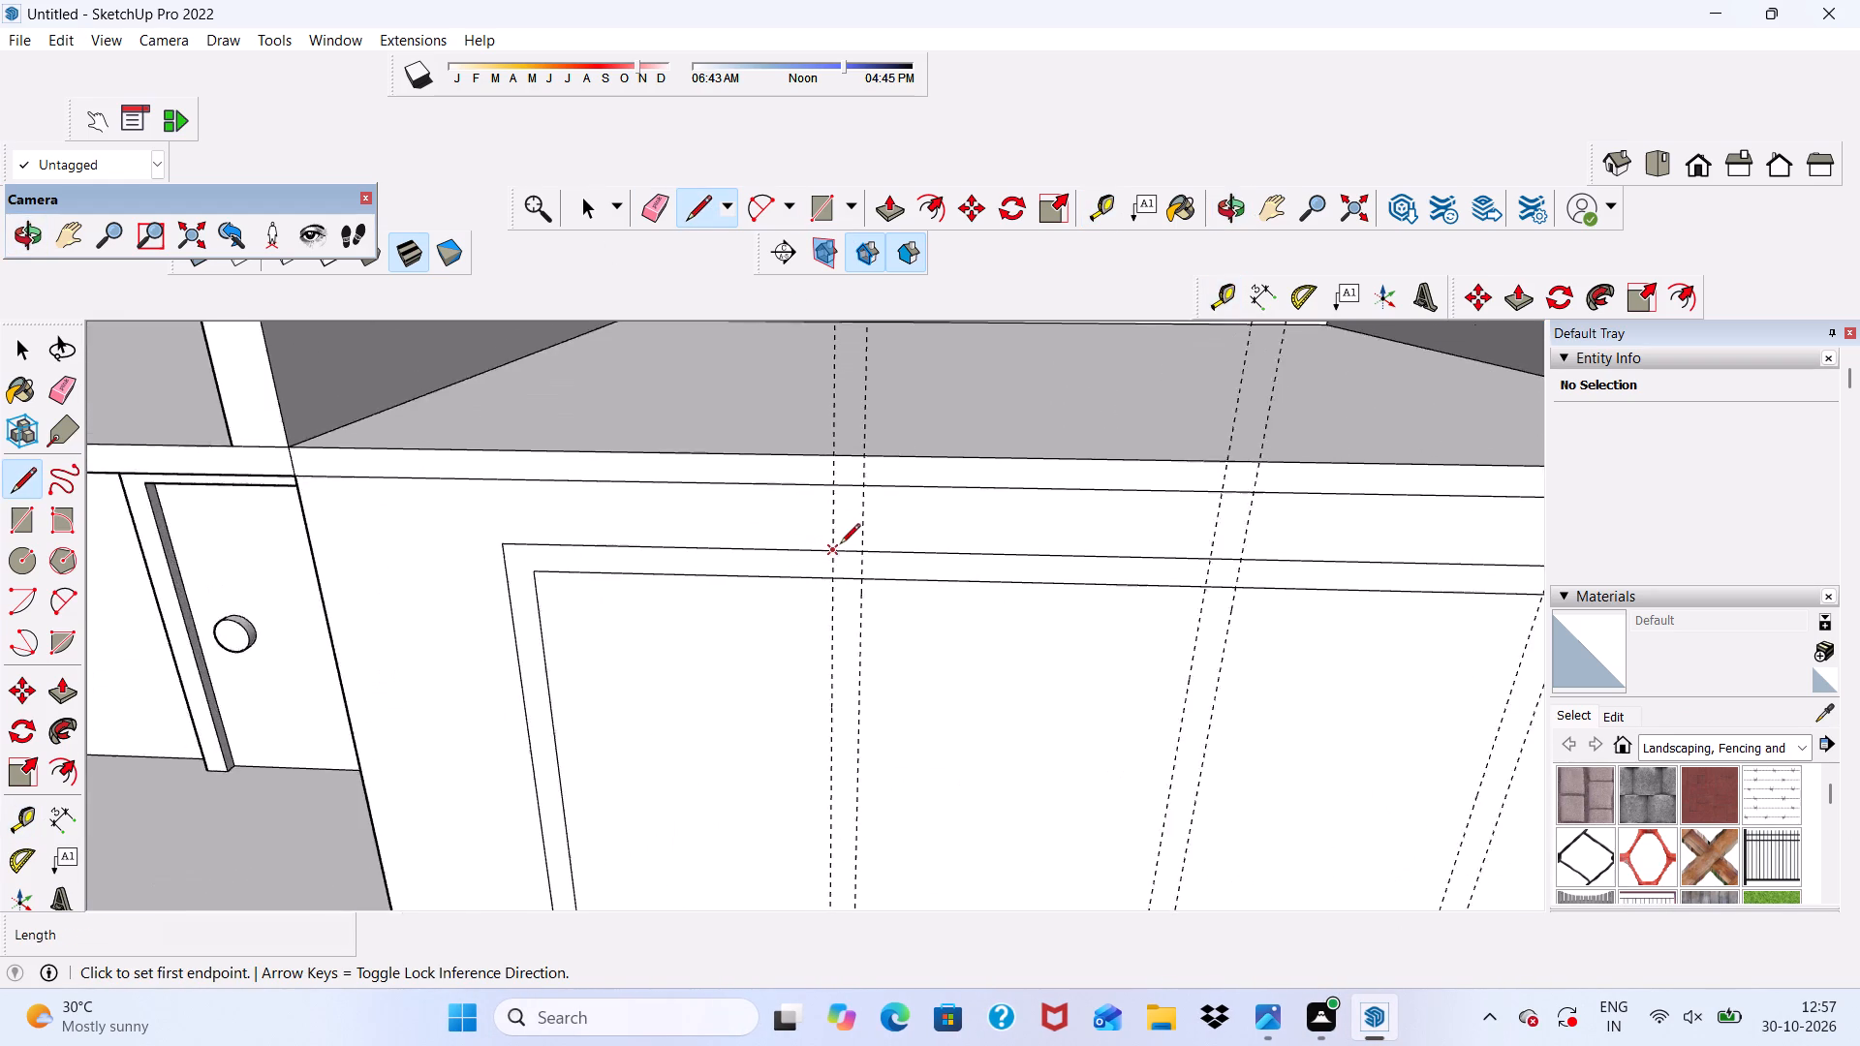
scroll(840, 545, up, 6)
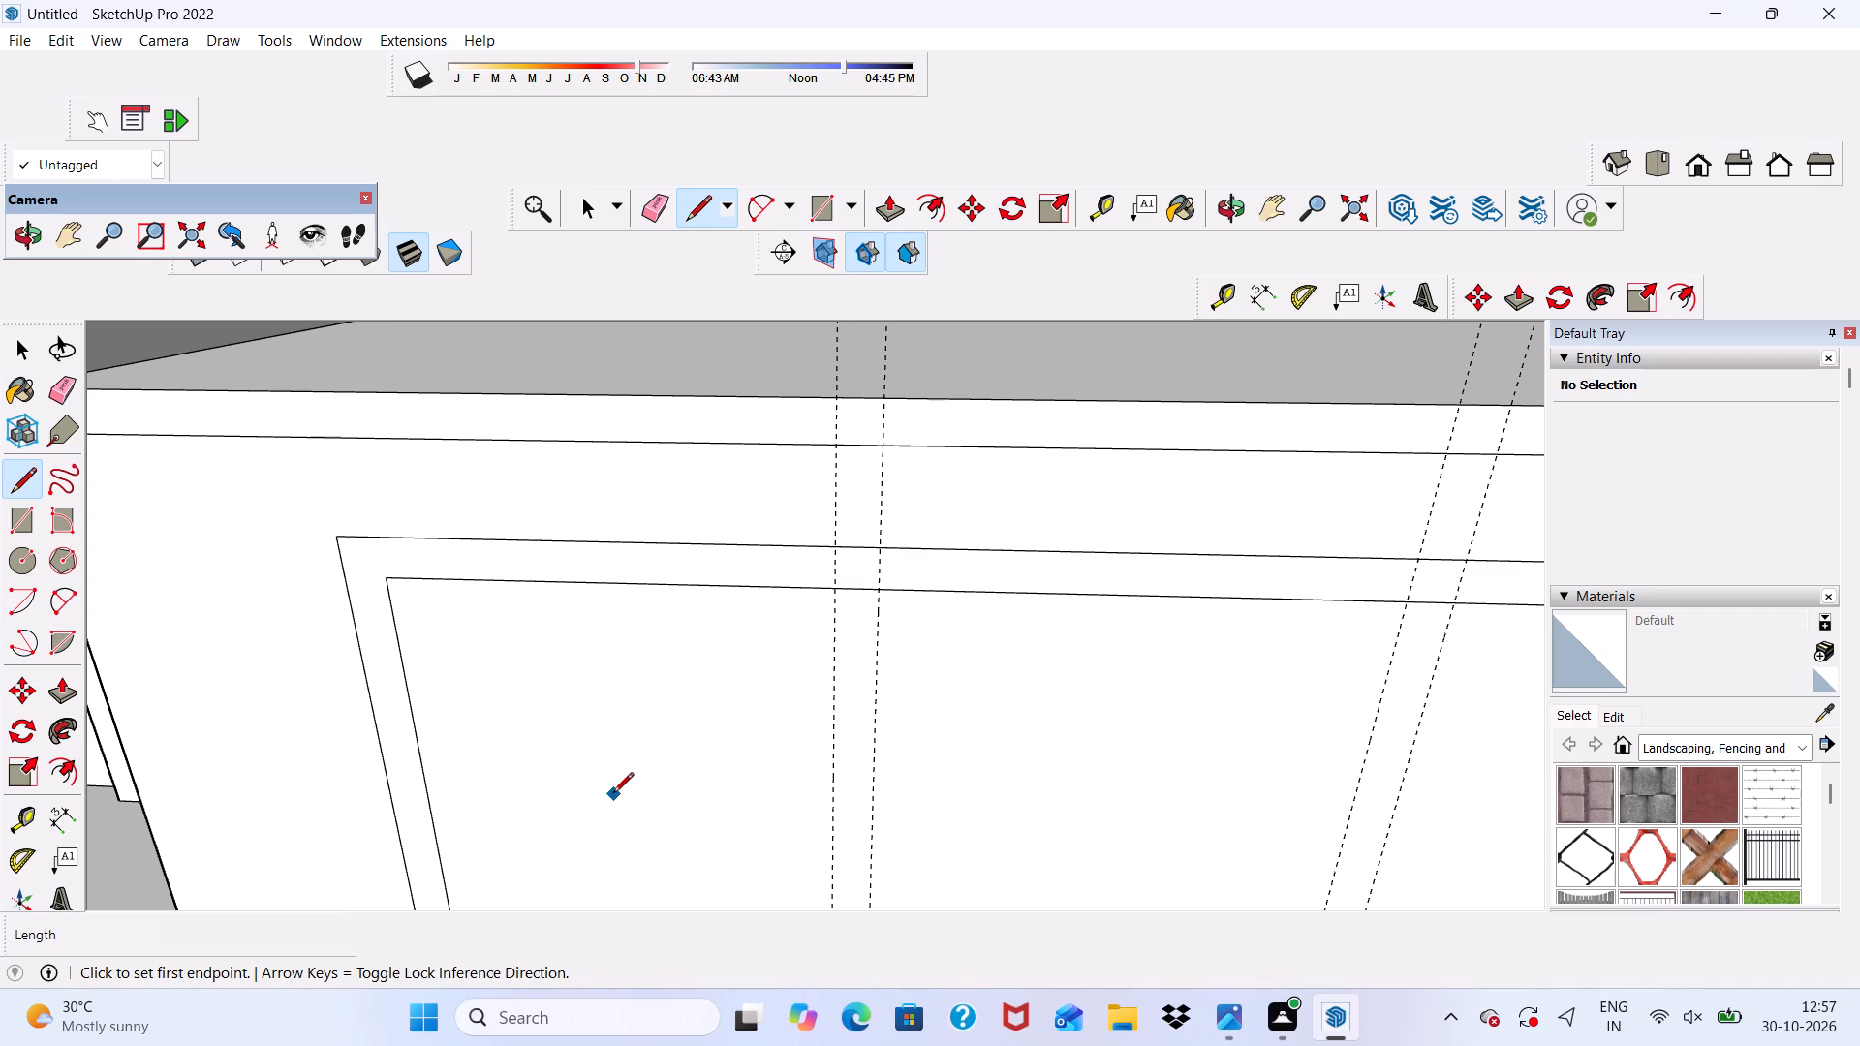
scroll(613, 794, up, 3)
scroll(635, 698, down, 6)
scroll(753, 619, up, 5)
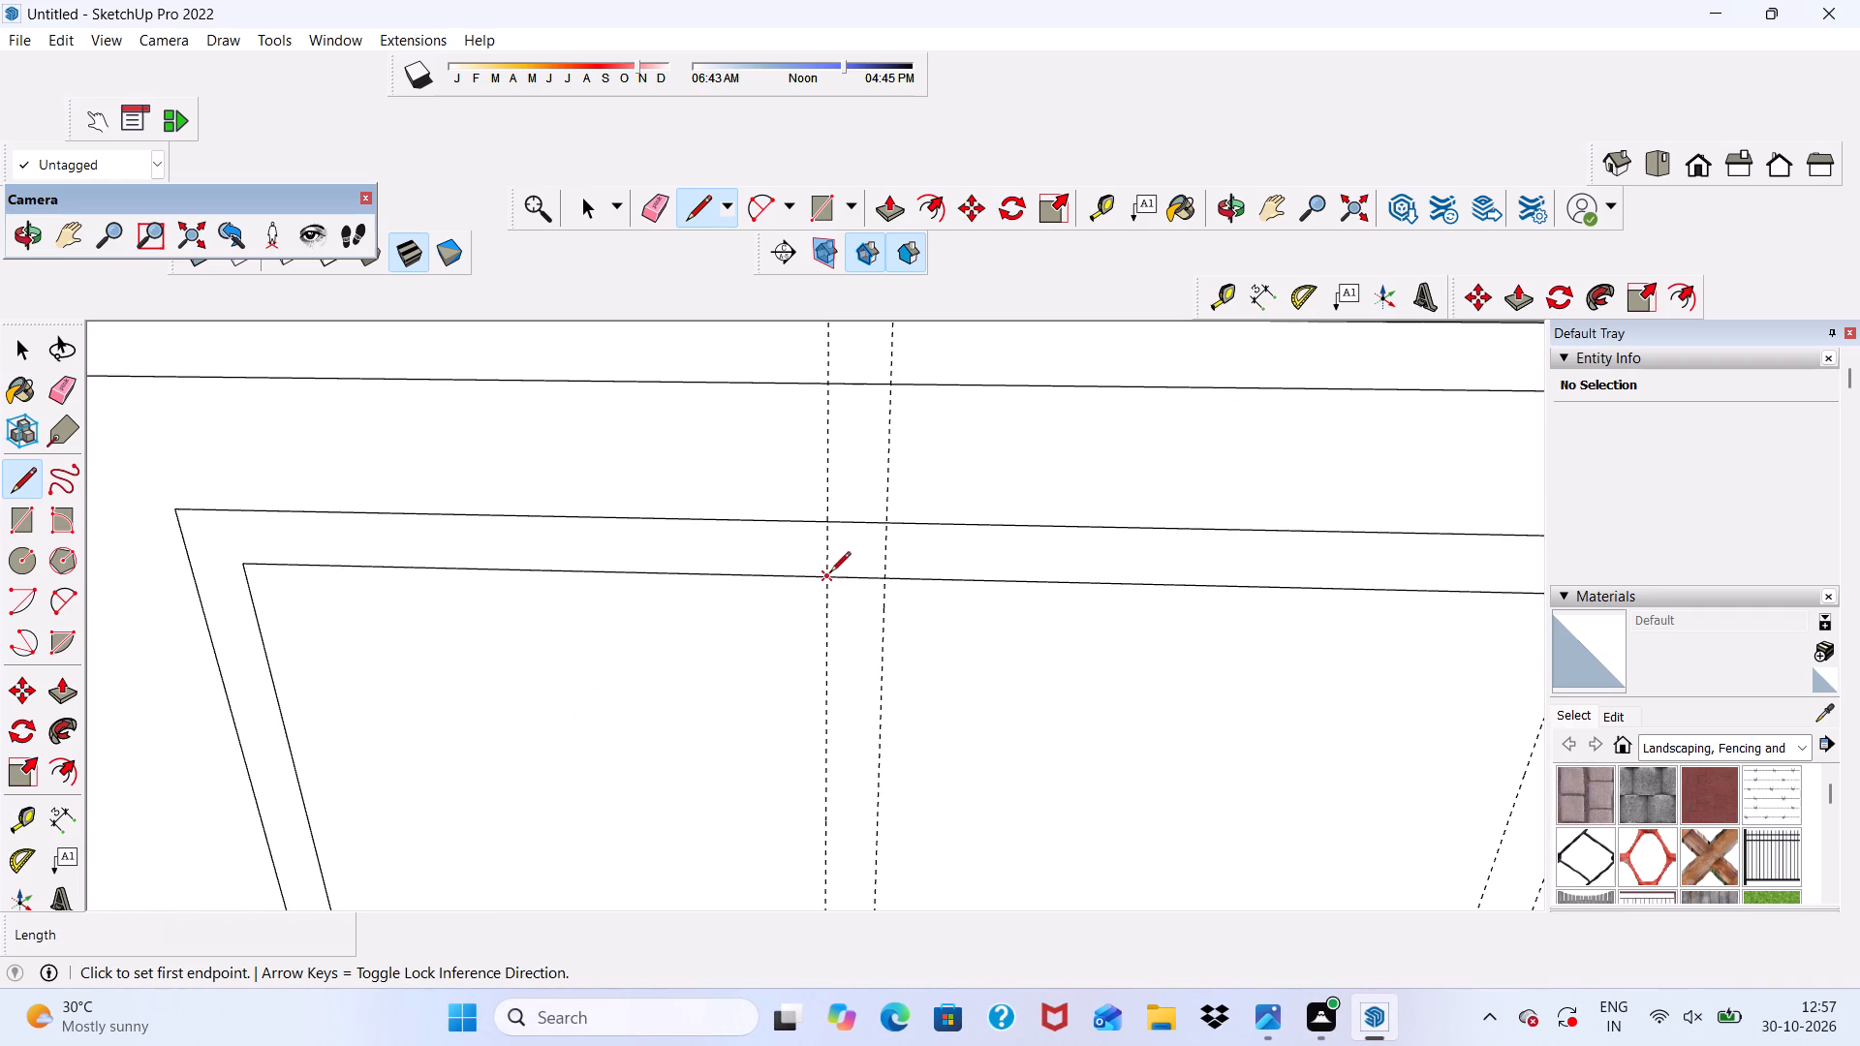
click(830, 575)
scroll(840, 553, down, 6)
scroll(900, 458, down, 6)
scroll(907, 778, up, 1)
scroll(840, 578, down, 5)
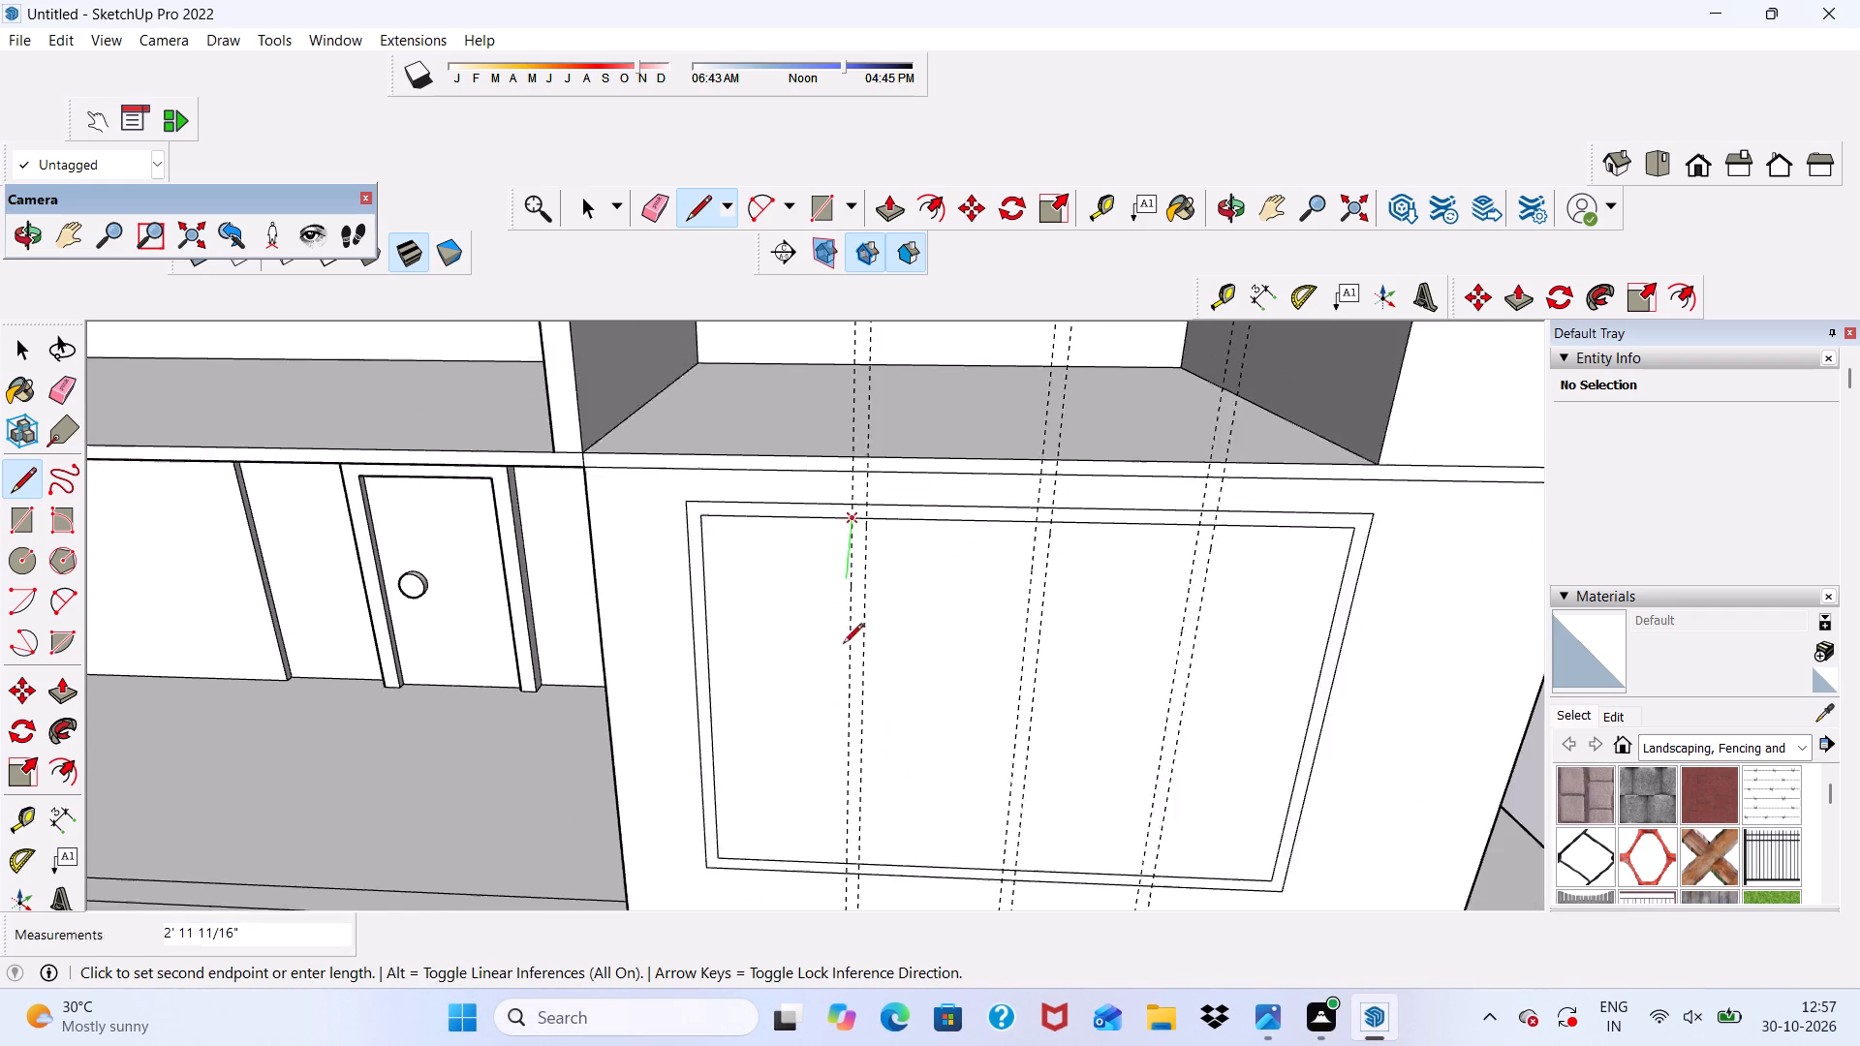
scroll(844, 661, down, 5)
scroll(819, 884, up, 14)
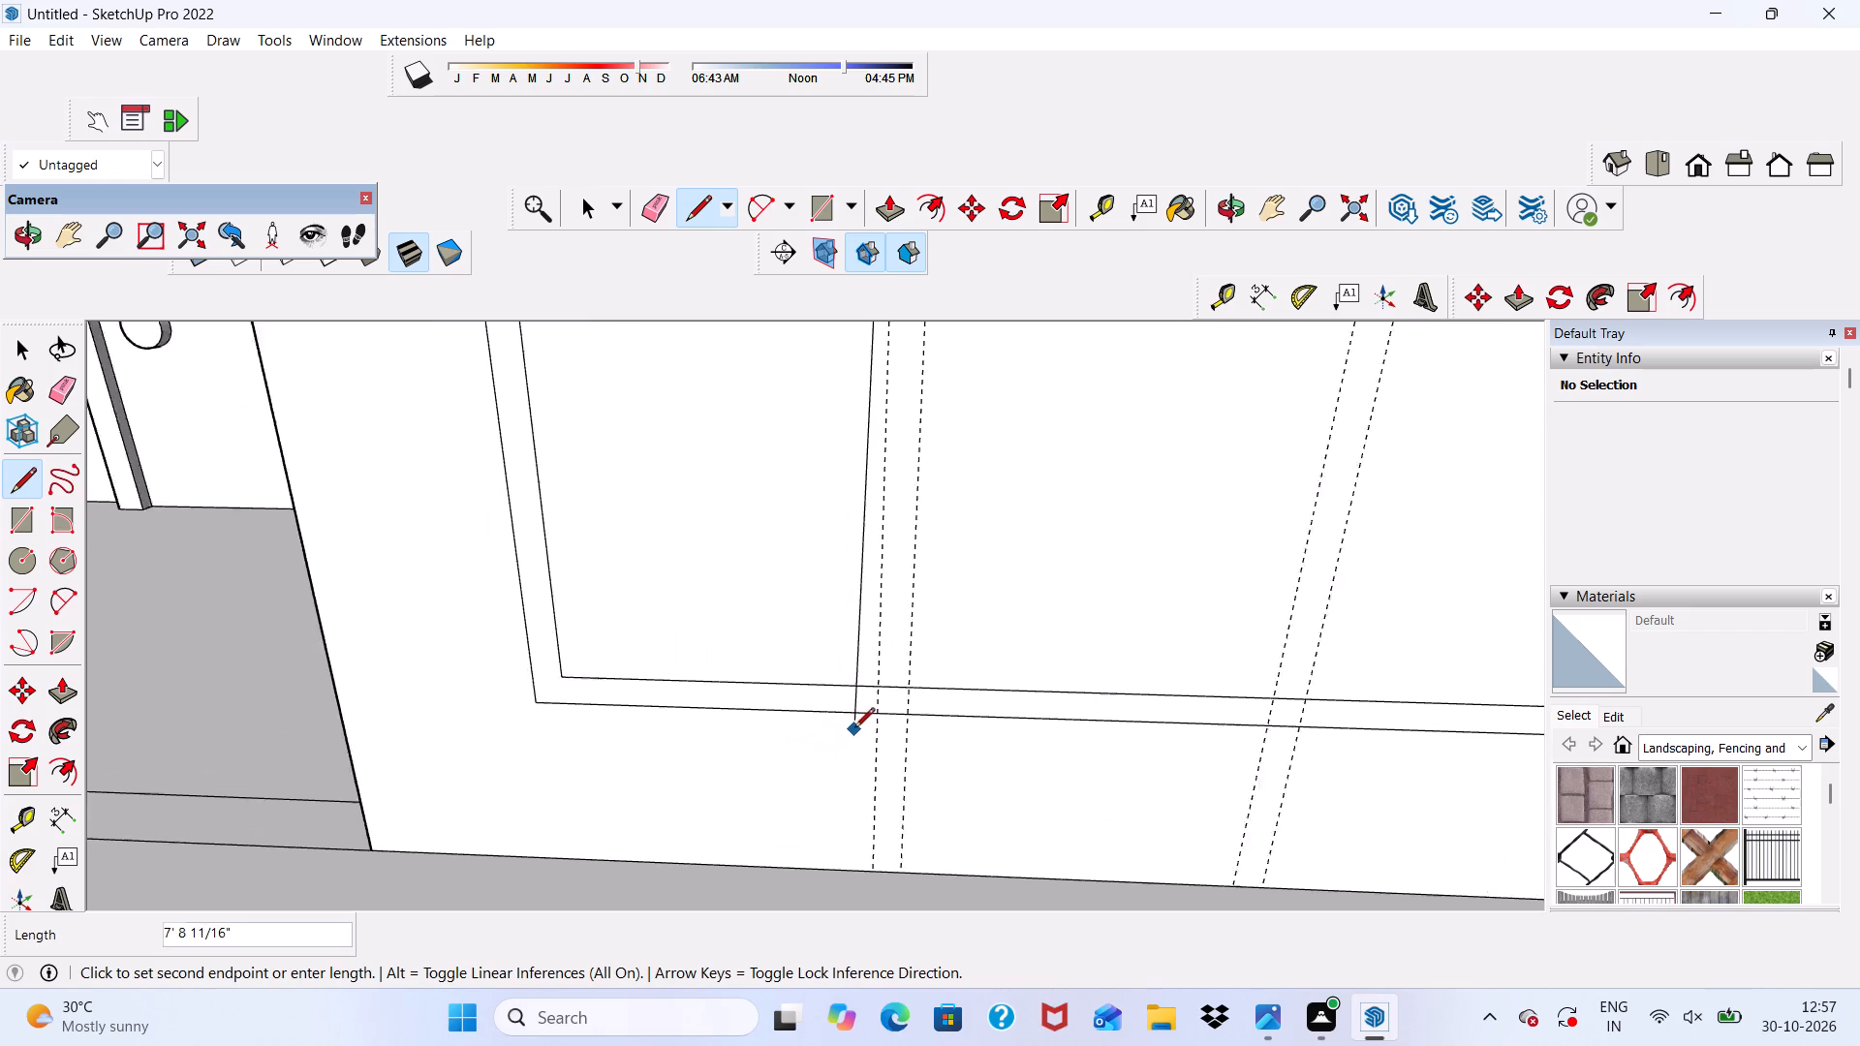
scroll(854, 729, up, 1)
click(878, 687)
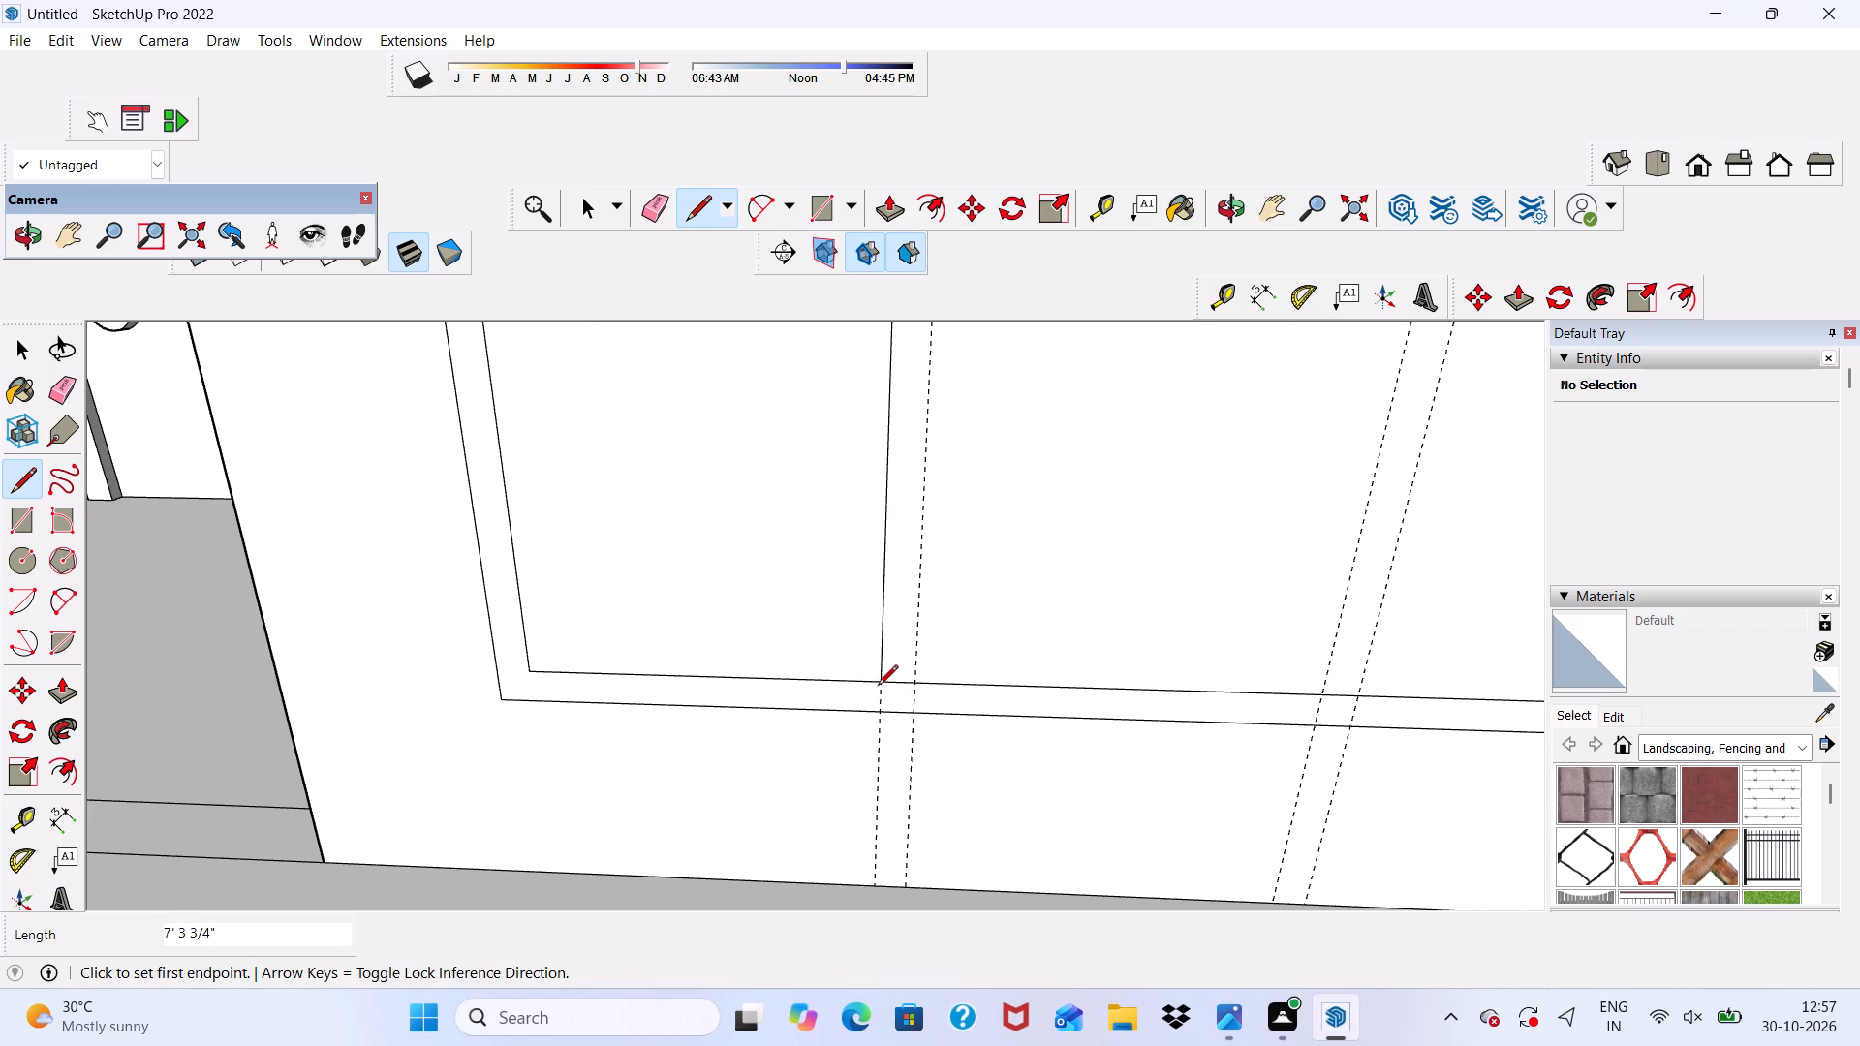
Draw a parallel vertical line about 7' 4" between the inner frame edges along the first guide pair's other guide.
click(914, 687)
scroll(914, 687, down, 11)
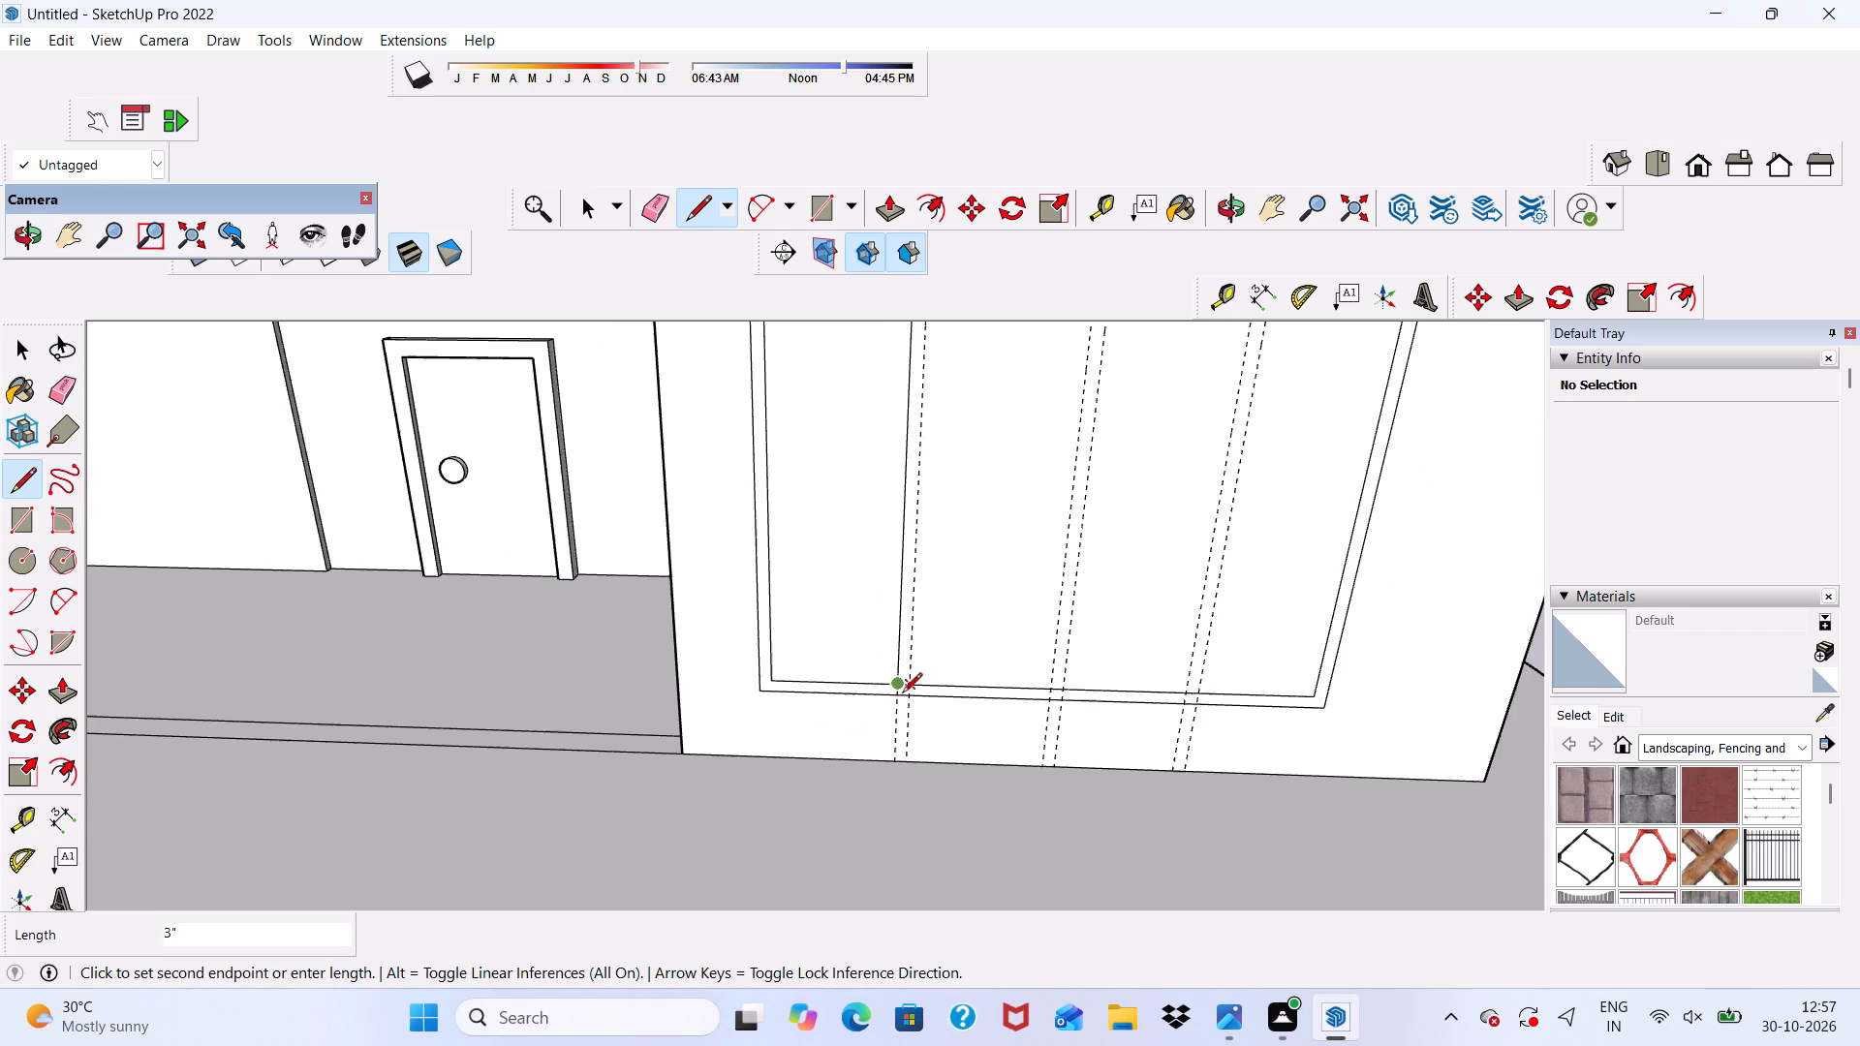
scroll(902, 694, down, 4)
scroll(902, 447, up, 12)
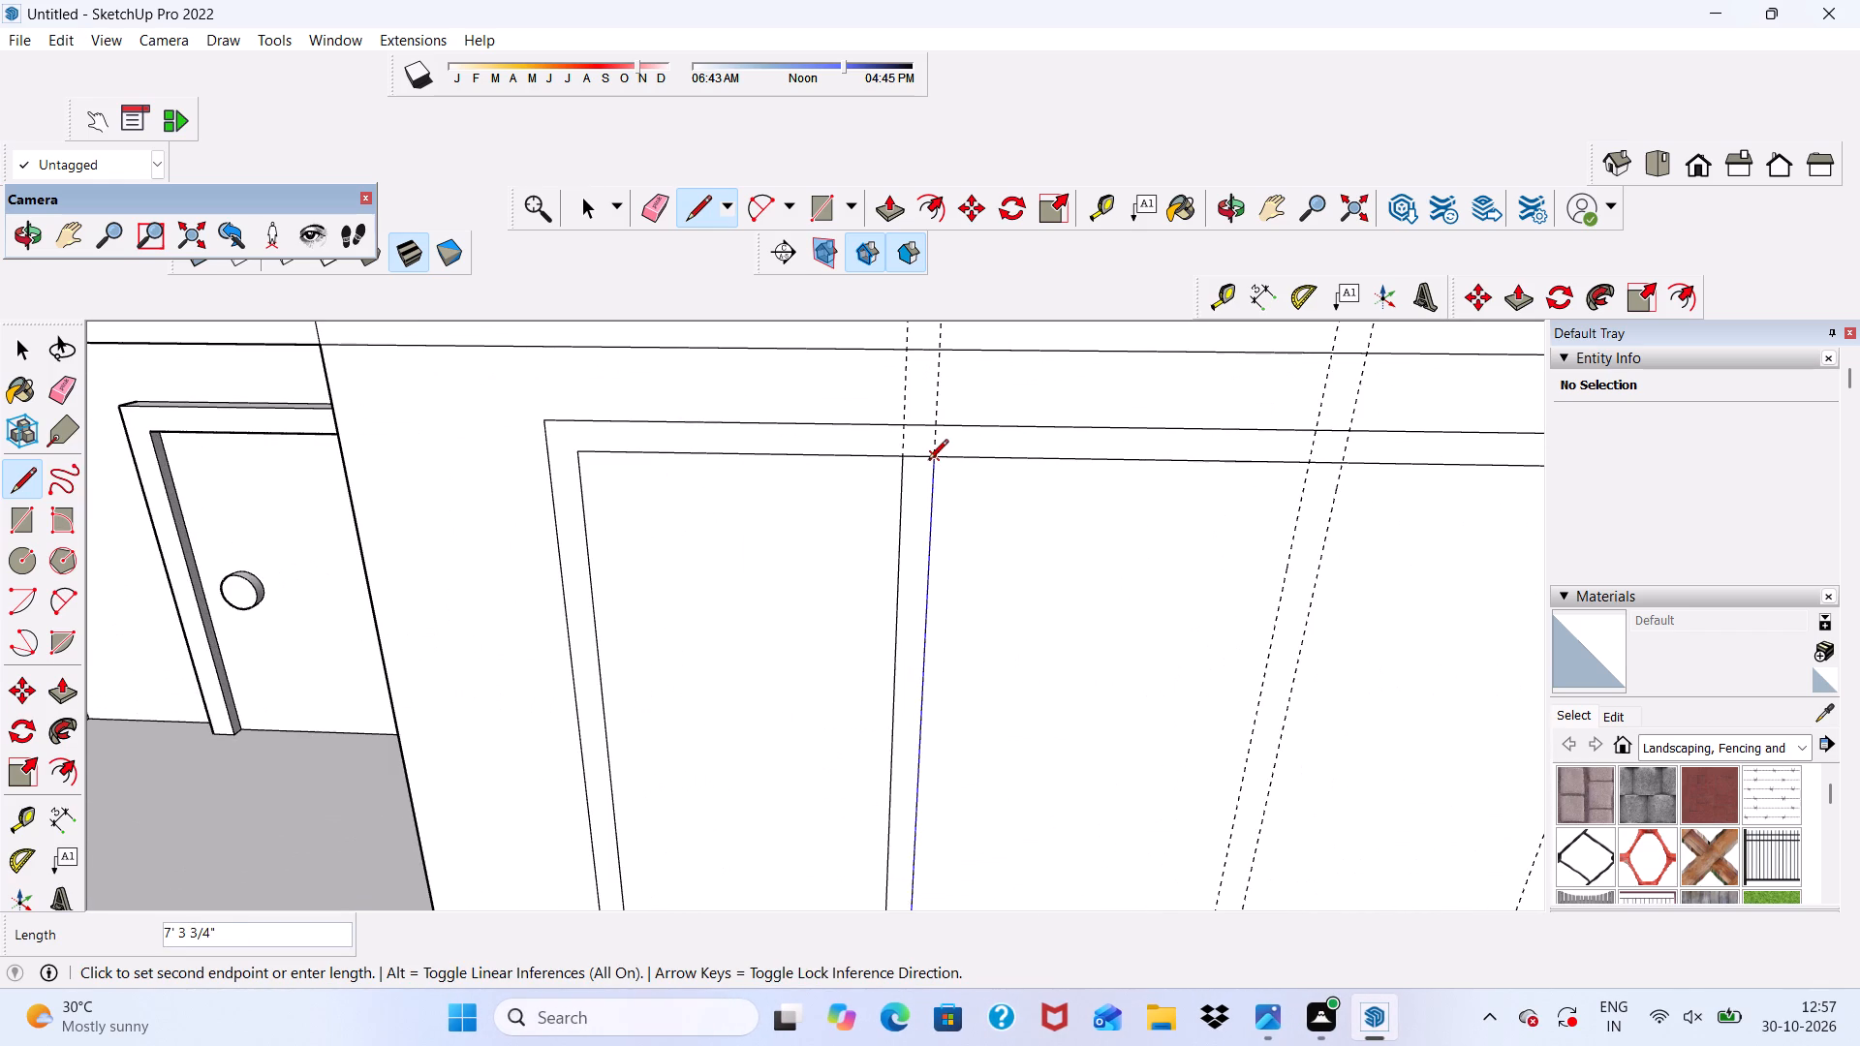
click(928, 461)
Draw a line about 7' 7" from the inner frame's top edge to the outer bottom edge along the middle pair's door-side guide.
scroll(774, 537, down, 5)
scroll(1148, 523, up, 2)
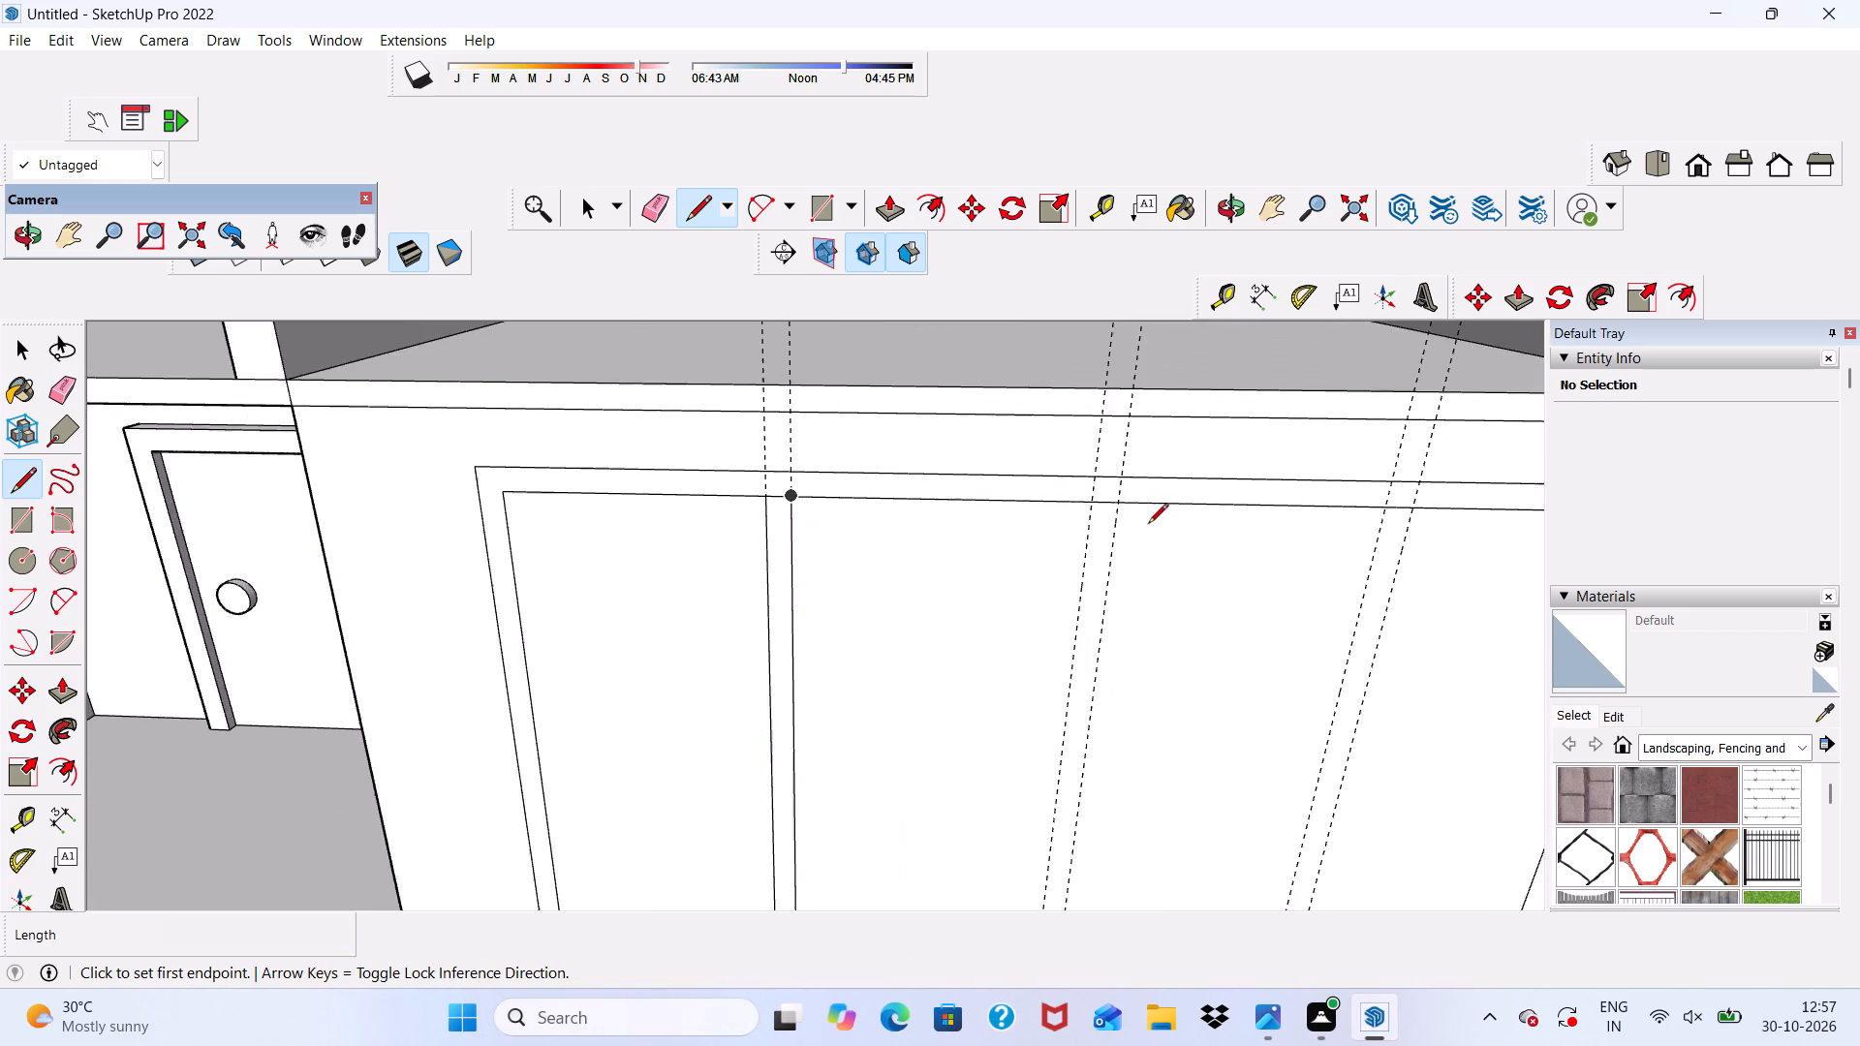
scroll(1148, 525, up, 20)
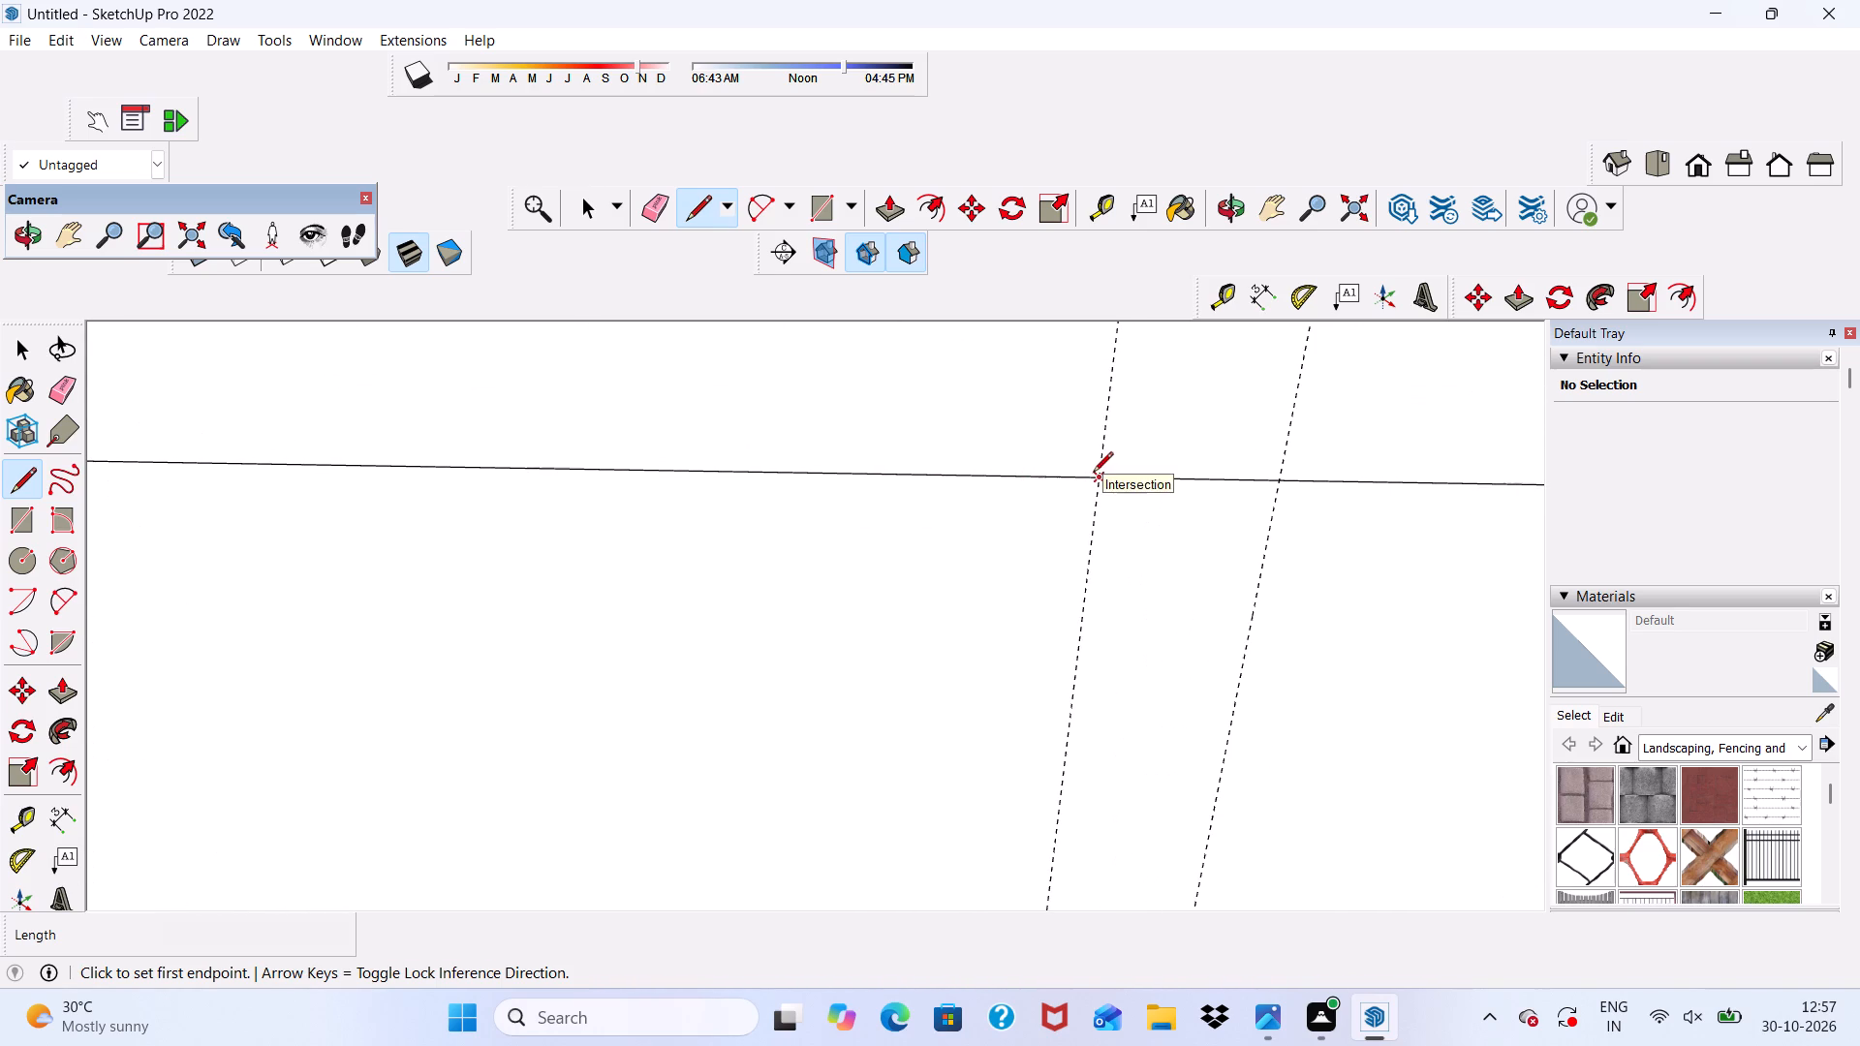
click(1098, 477)
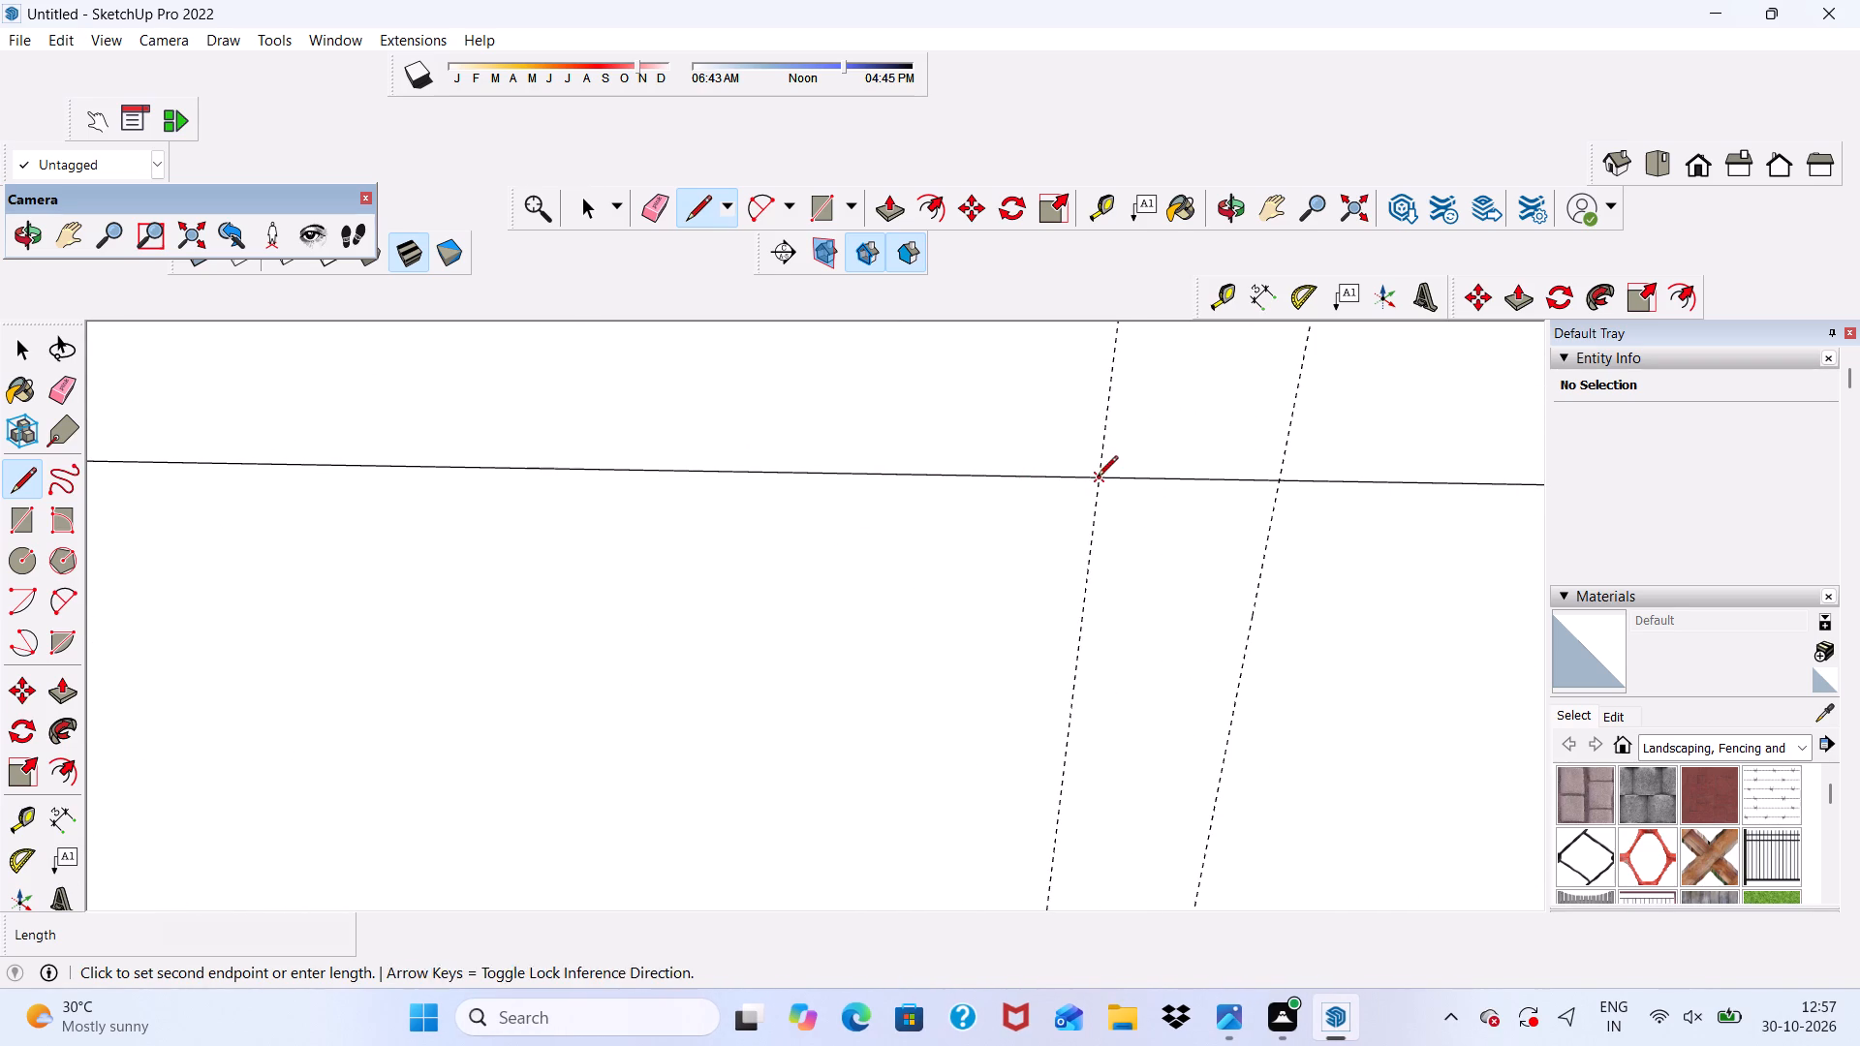
scroll(1098, 509, down, 6)
scroll(1100, 417, down, 12)
scroll(1090, 693, up, 2)
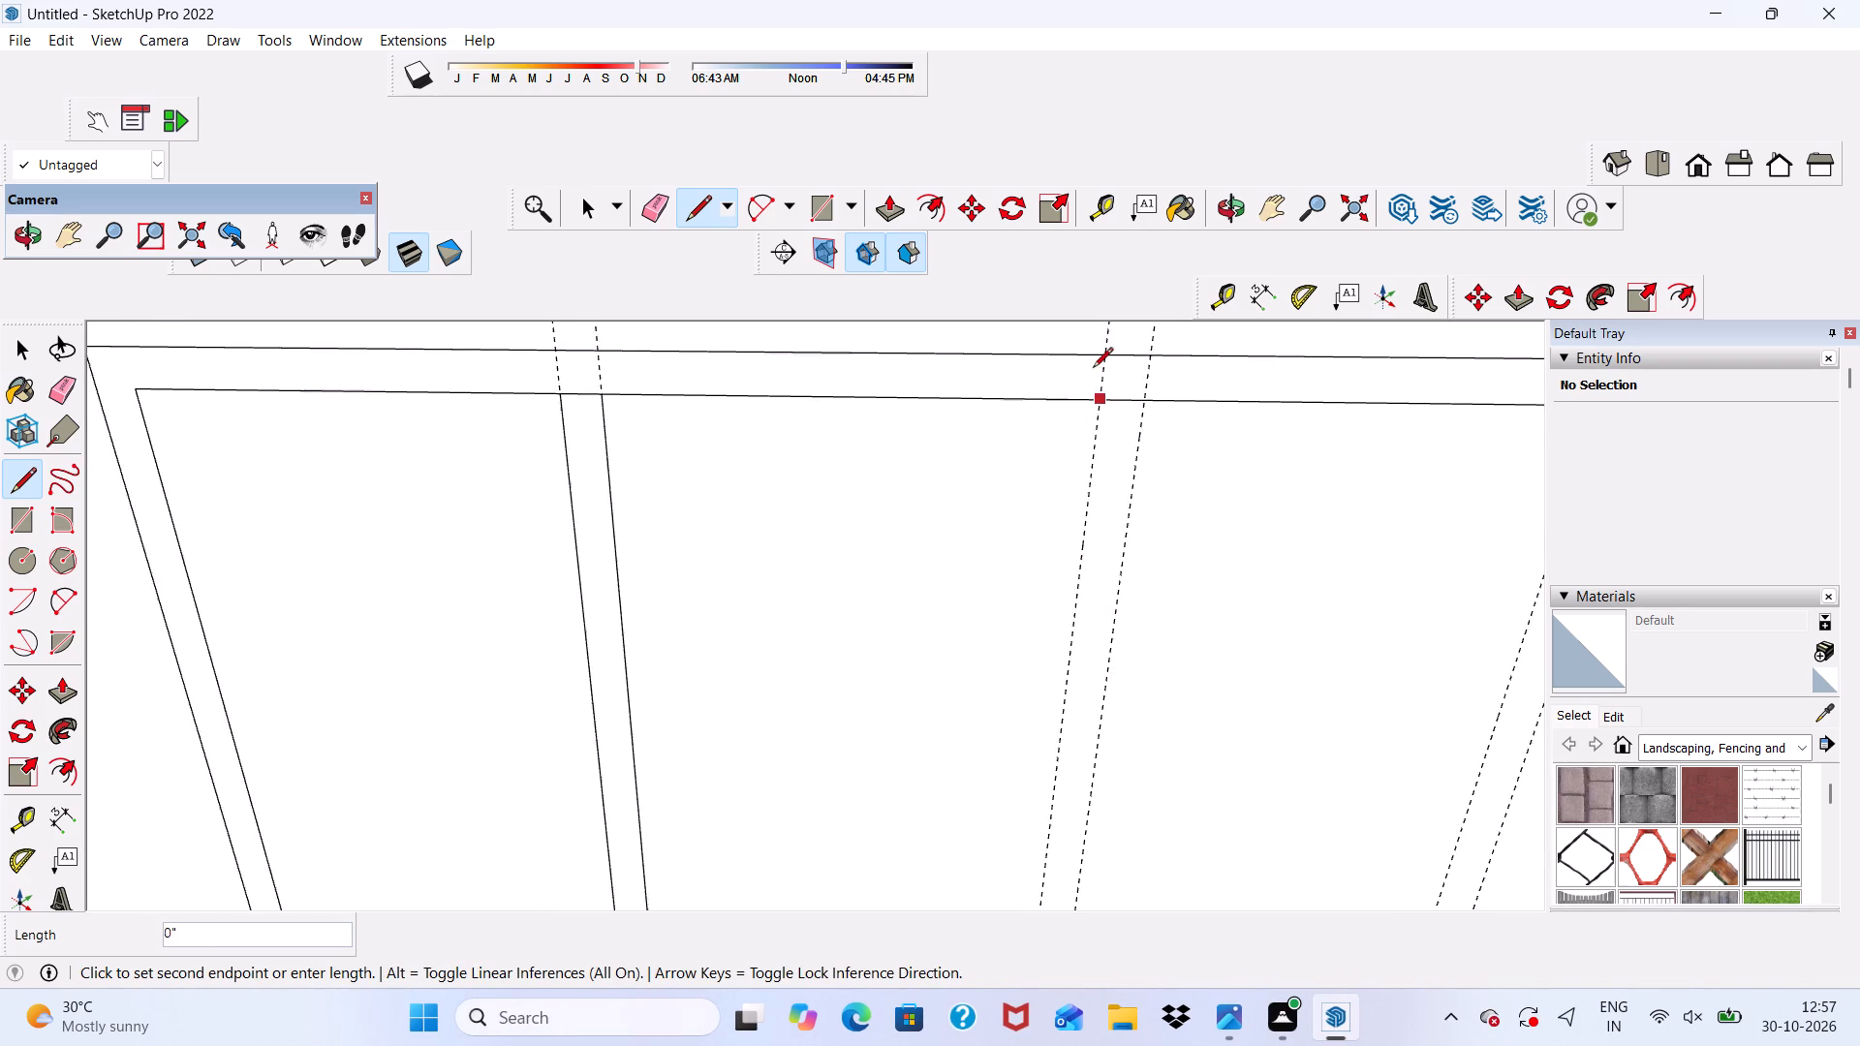
scroll(1093, 369, down, 5)
scroll(1071, 739, up, 5)
scroll(1038, 538, down, 6)
scroll(1037, 795, up, 1)
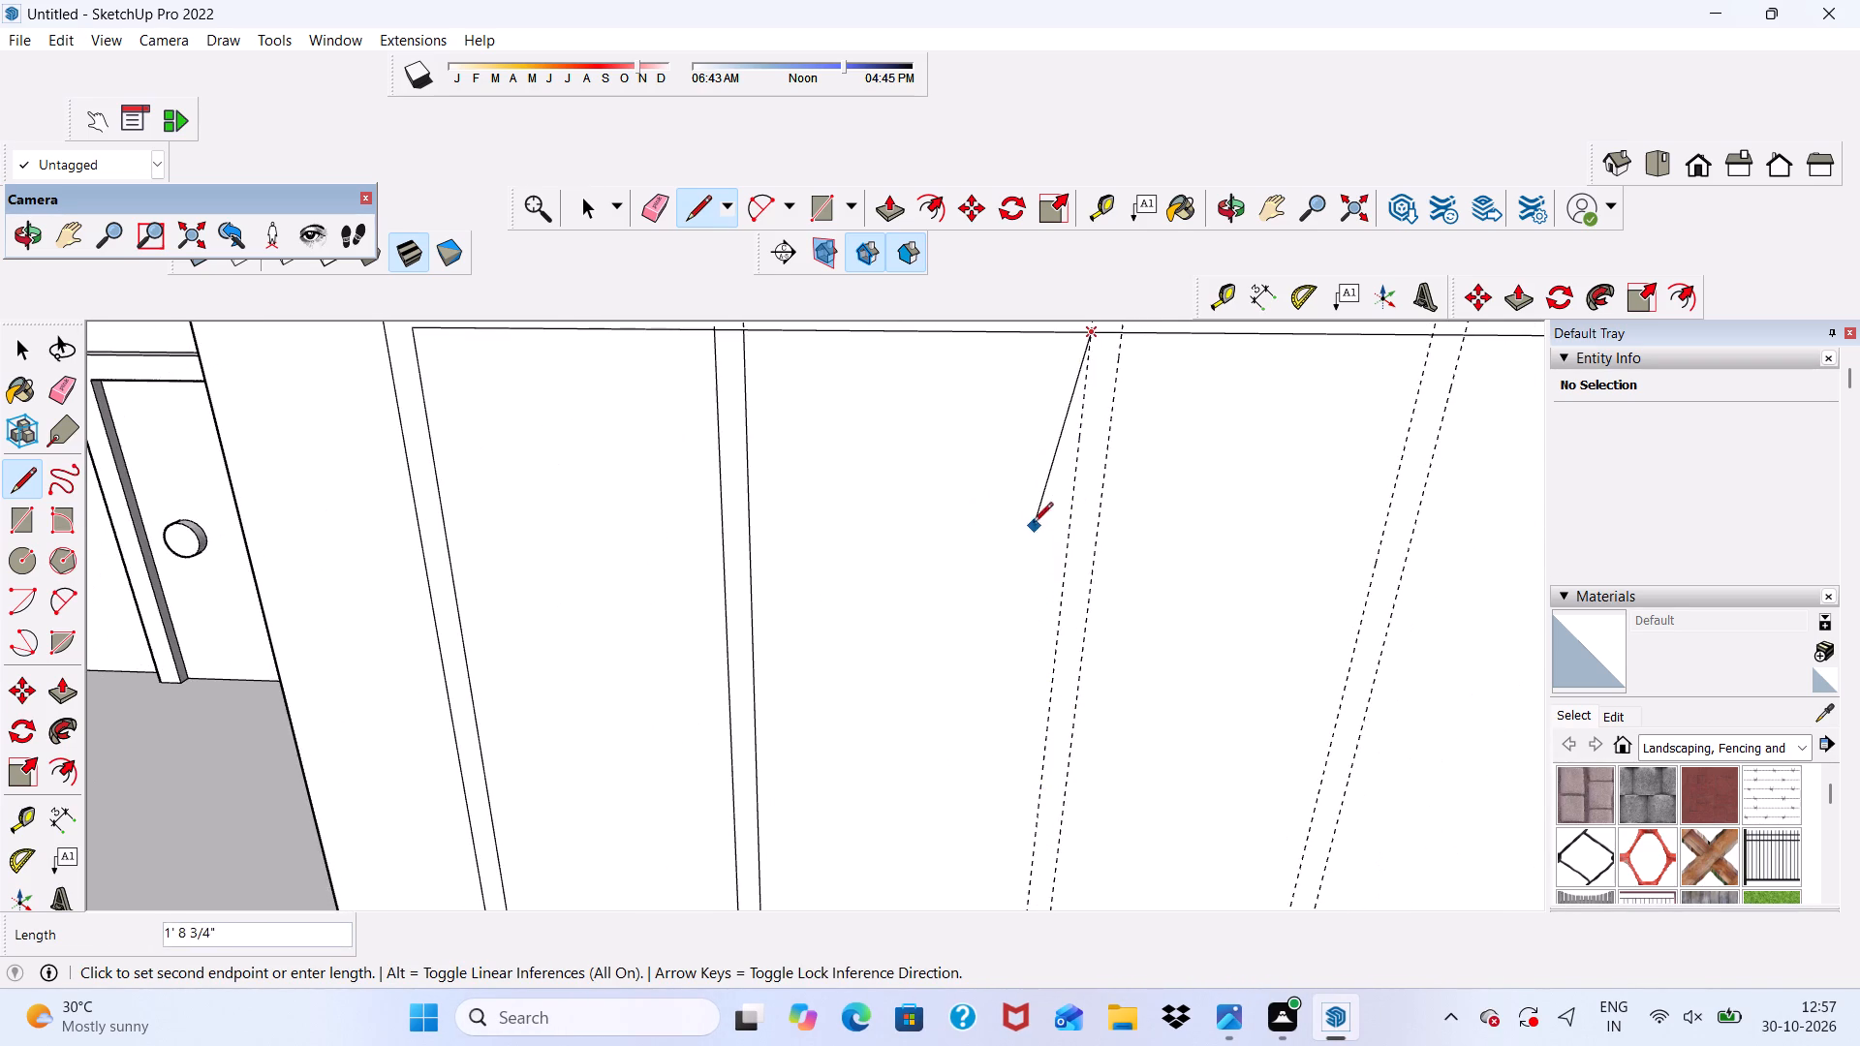
scroll(1032, 523, down, 7)
scroll(1043, 785, up, 12)
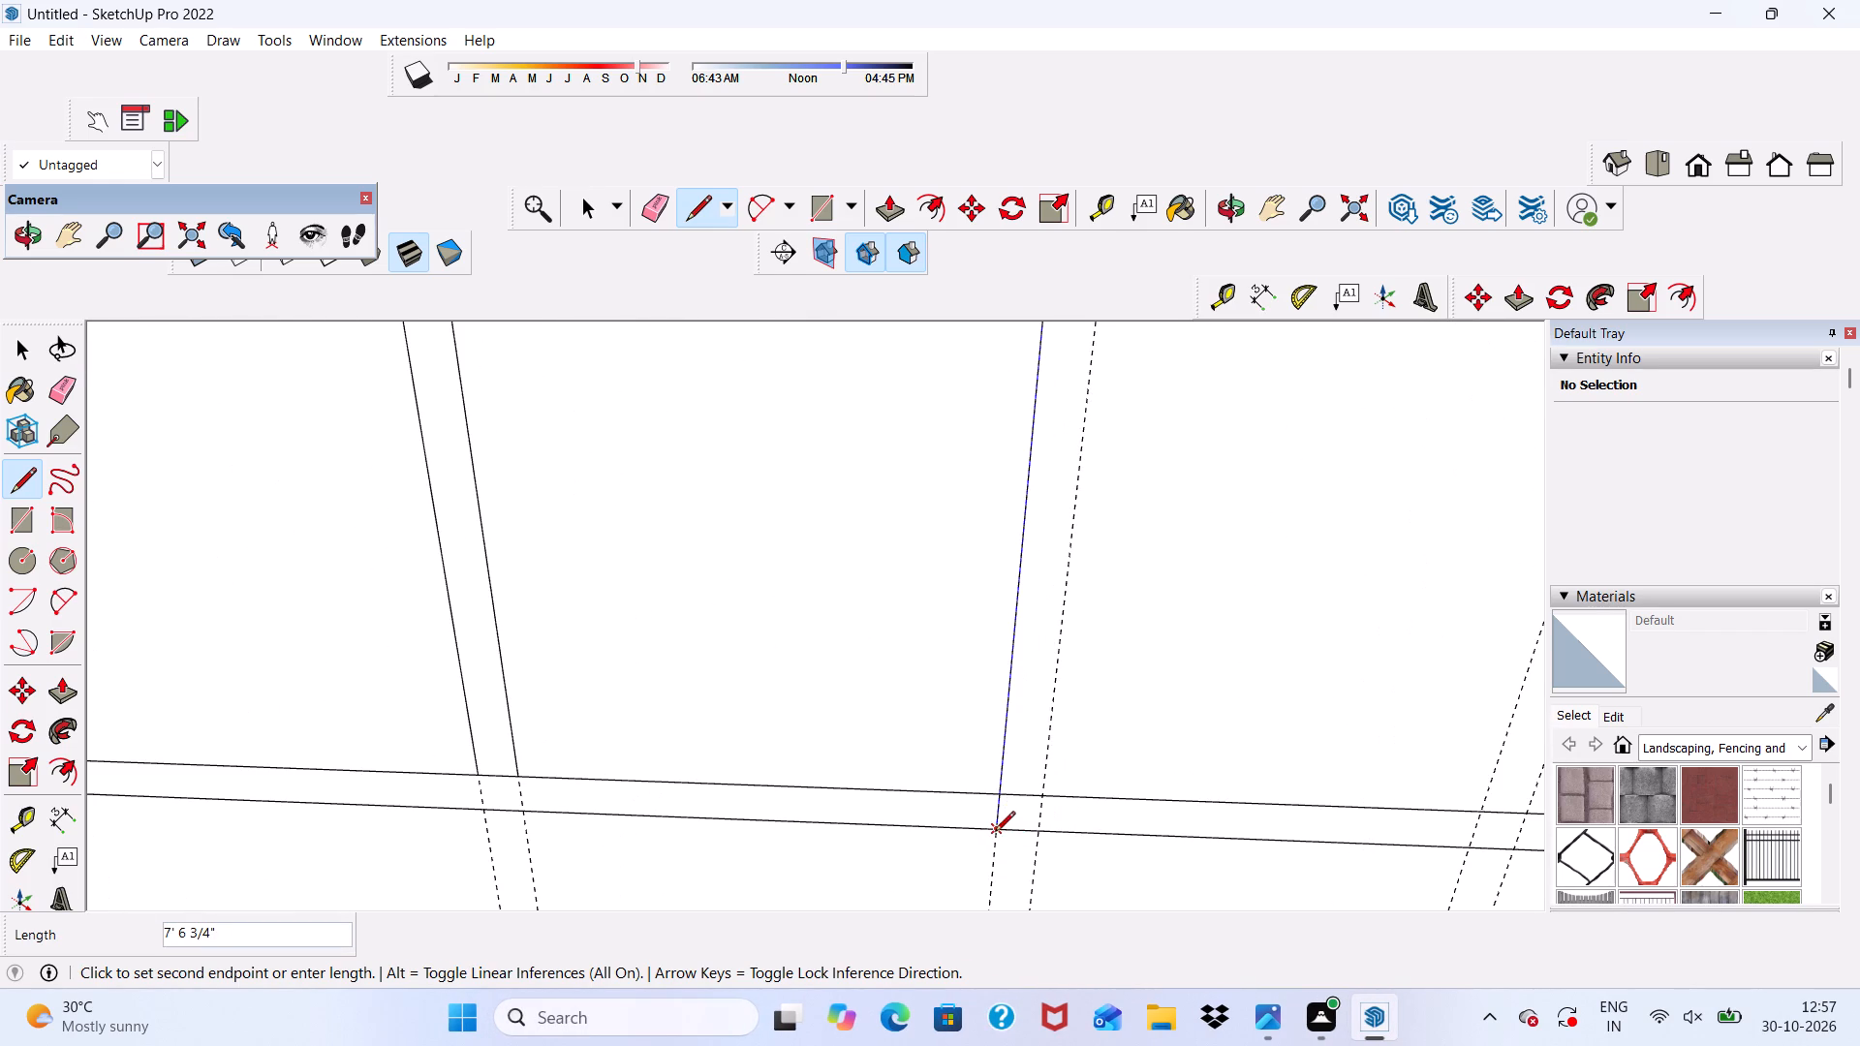
click(995, 833)
Draw a line about 7' 7" from the outer bottom edge to the inner top edge along the middle pair's other guide.
click(1038, 838)
scroll(1045, 769, down, 2)
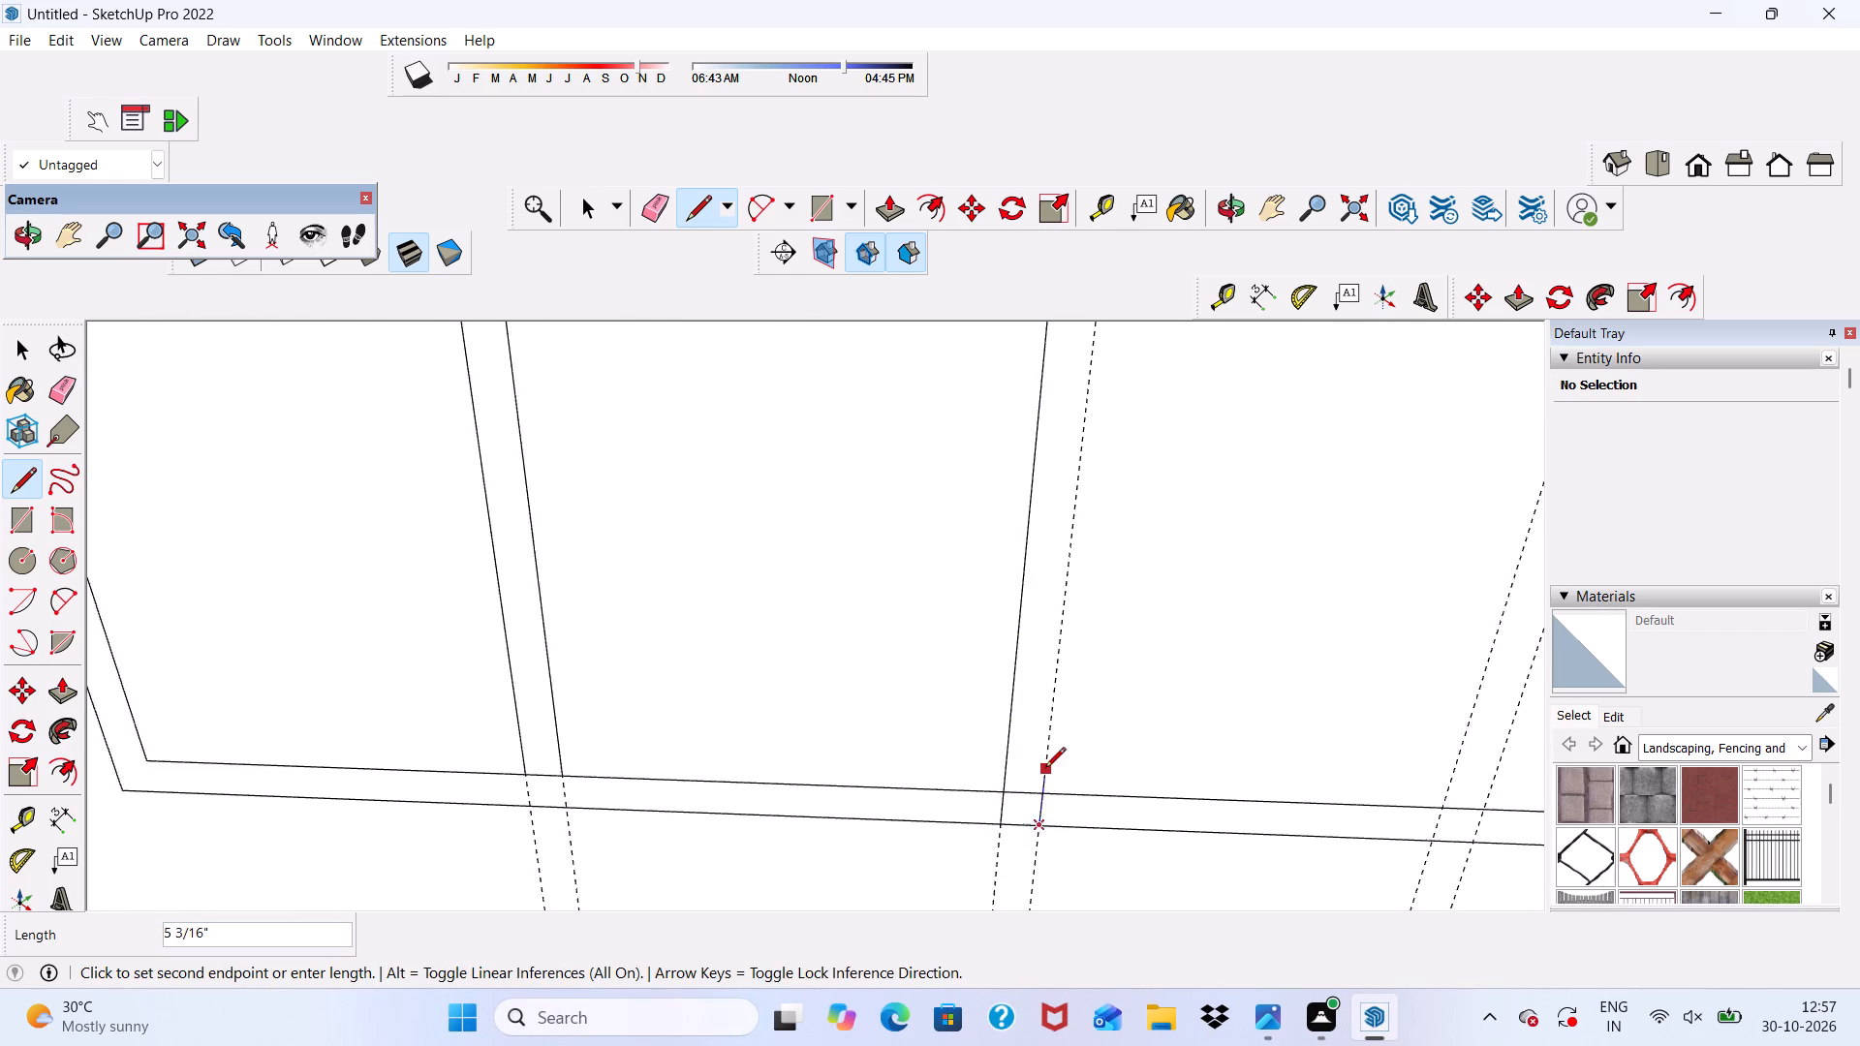
scroll(1045, 769, down, 10)
scroll(1023, 659, down, 4)
scroll(1069, 445, up, 6)
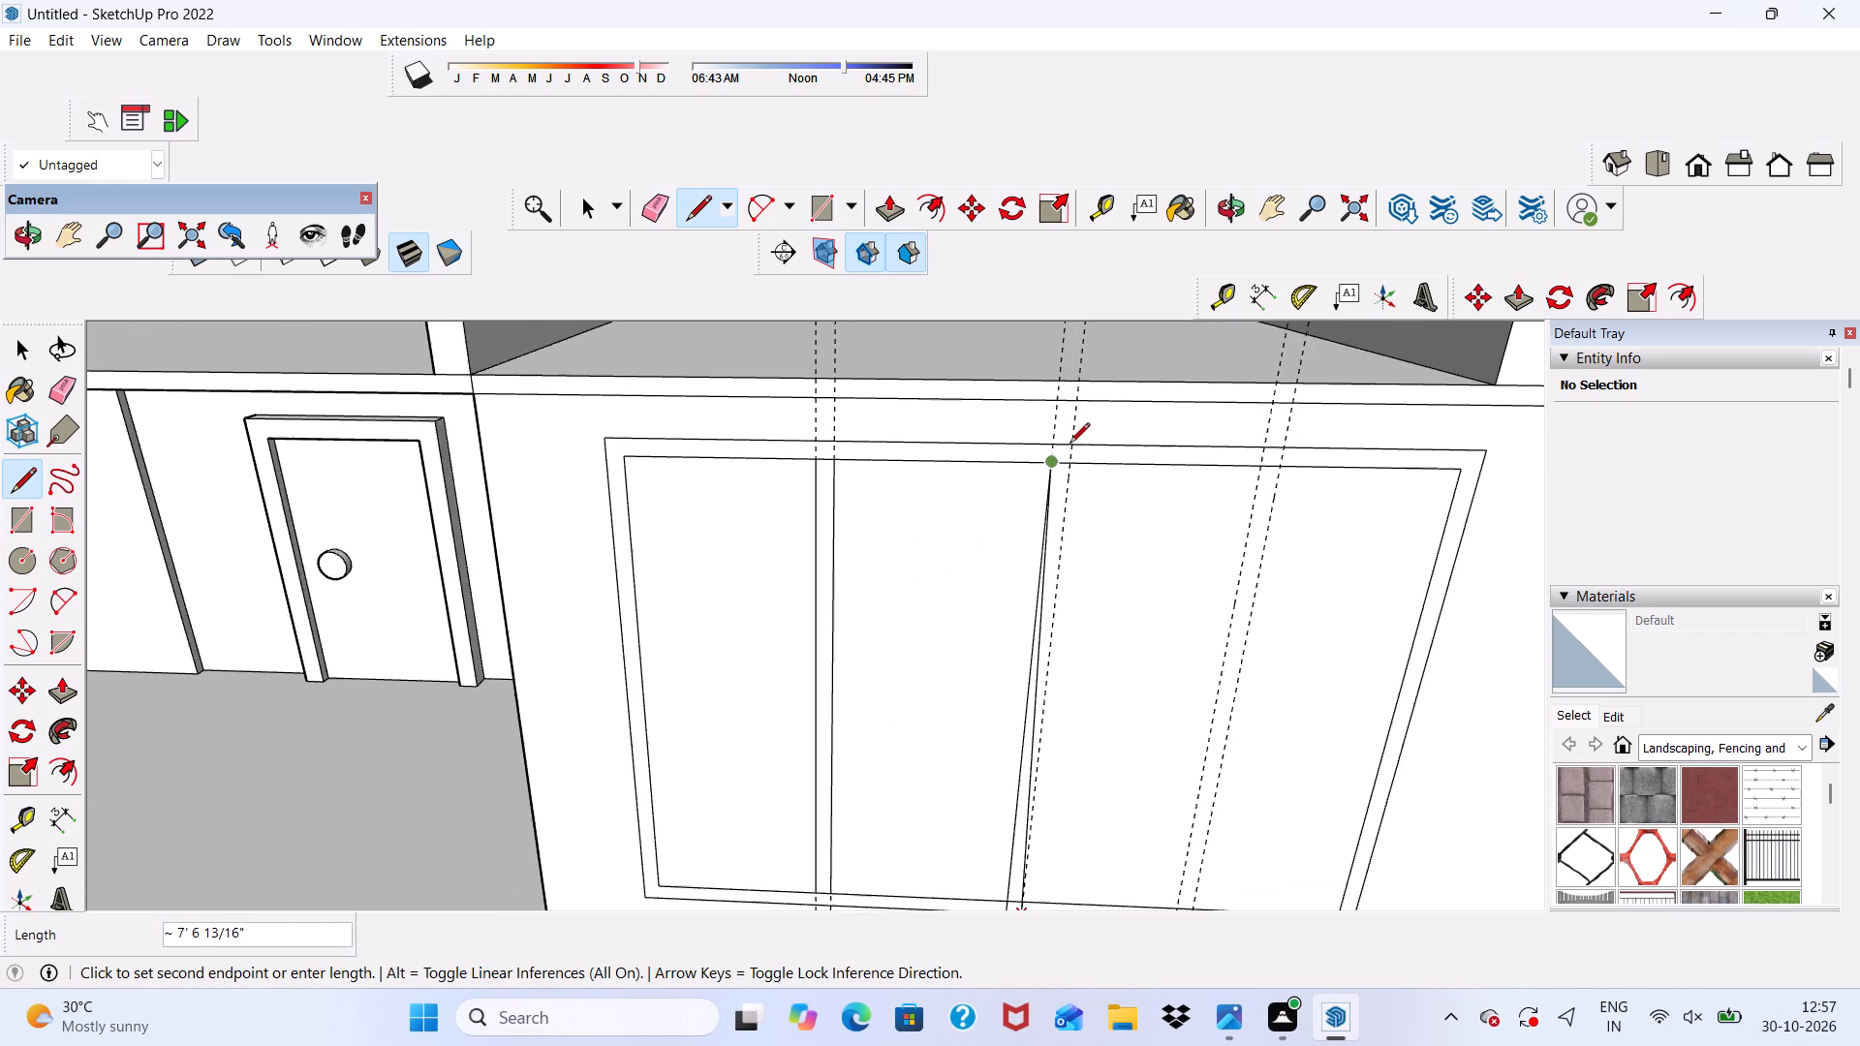
scroll(1069, 445, up, 10)
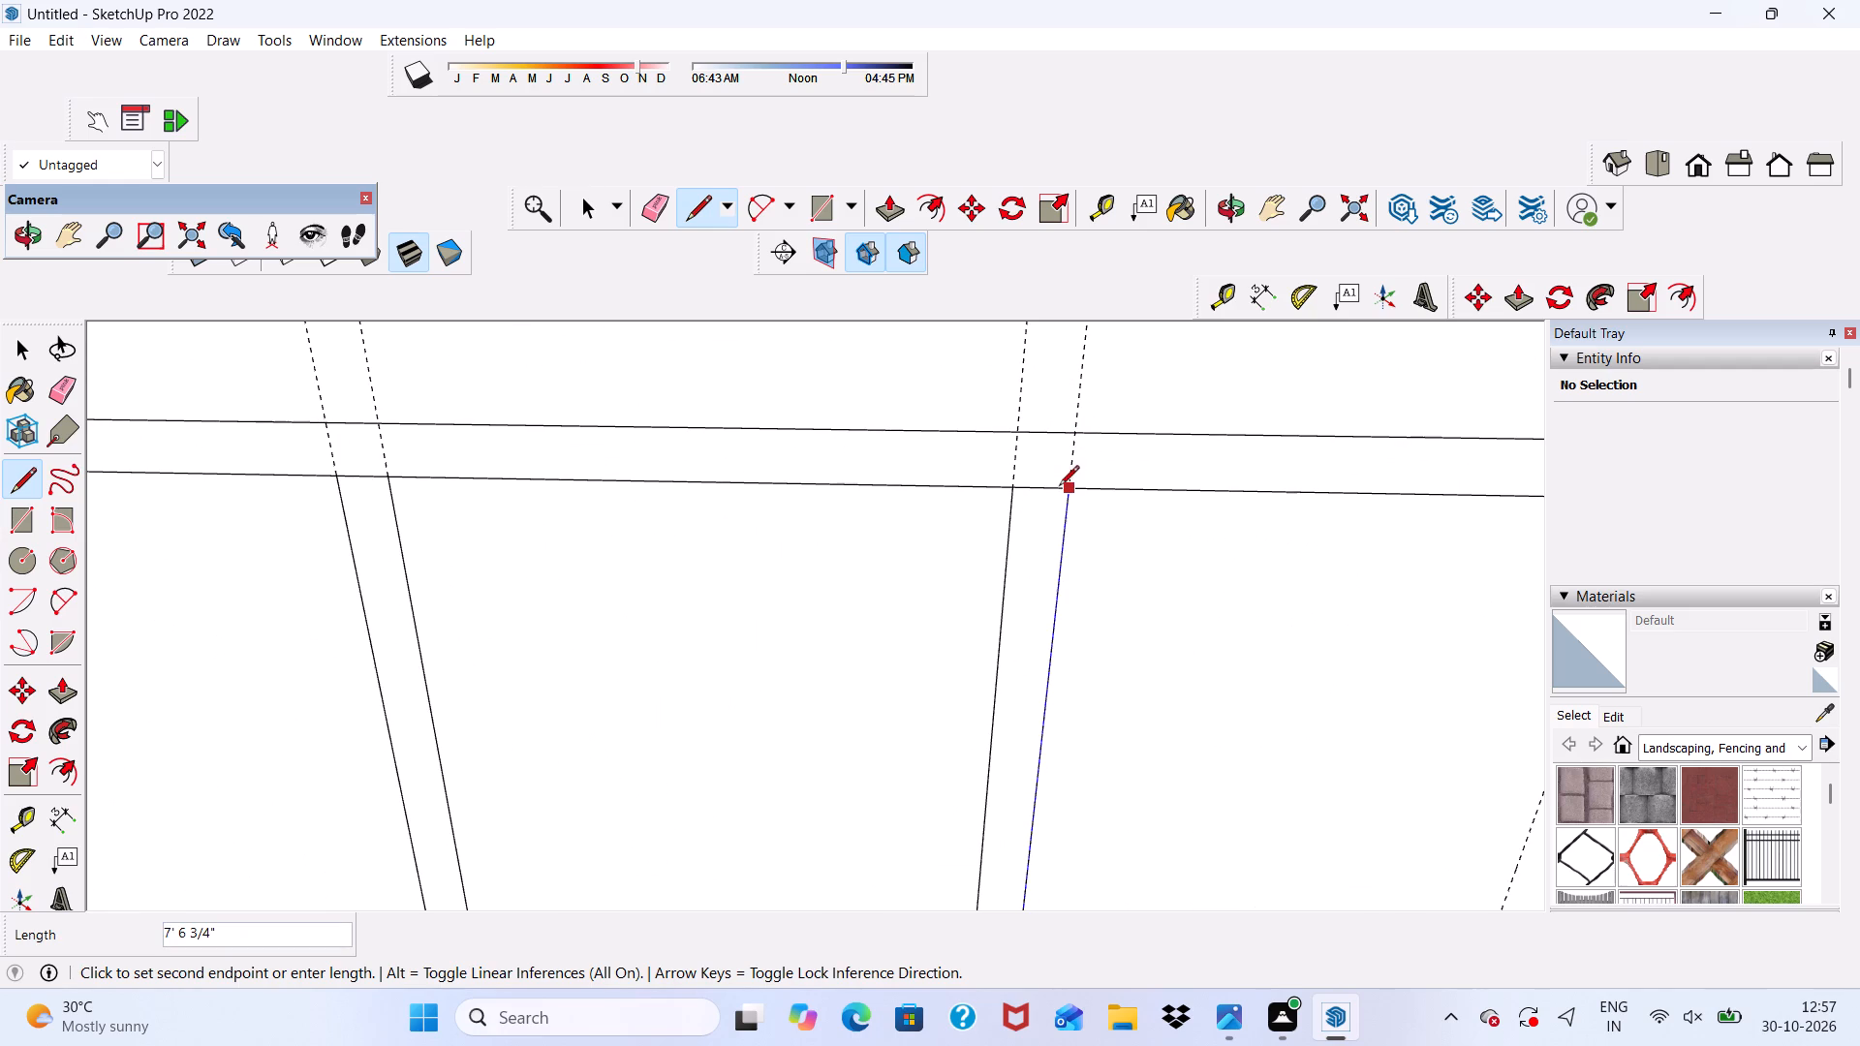
click(1070, 492)
Draw a line about 7' 7" from the inner top edge to the outer bottom edge along the last pair's door-side guide.
scroll(842, 551, down, 5)
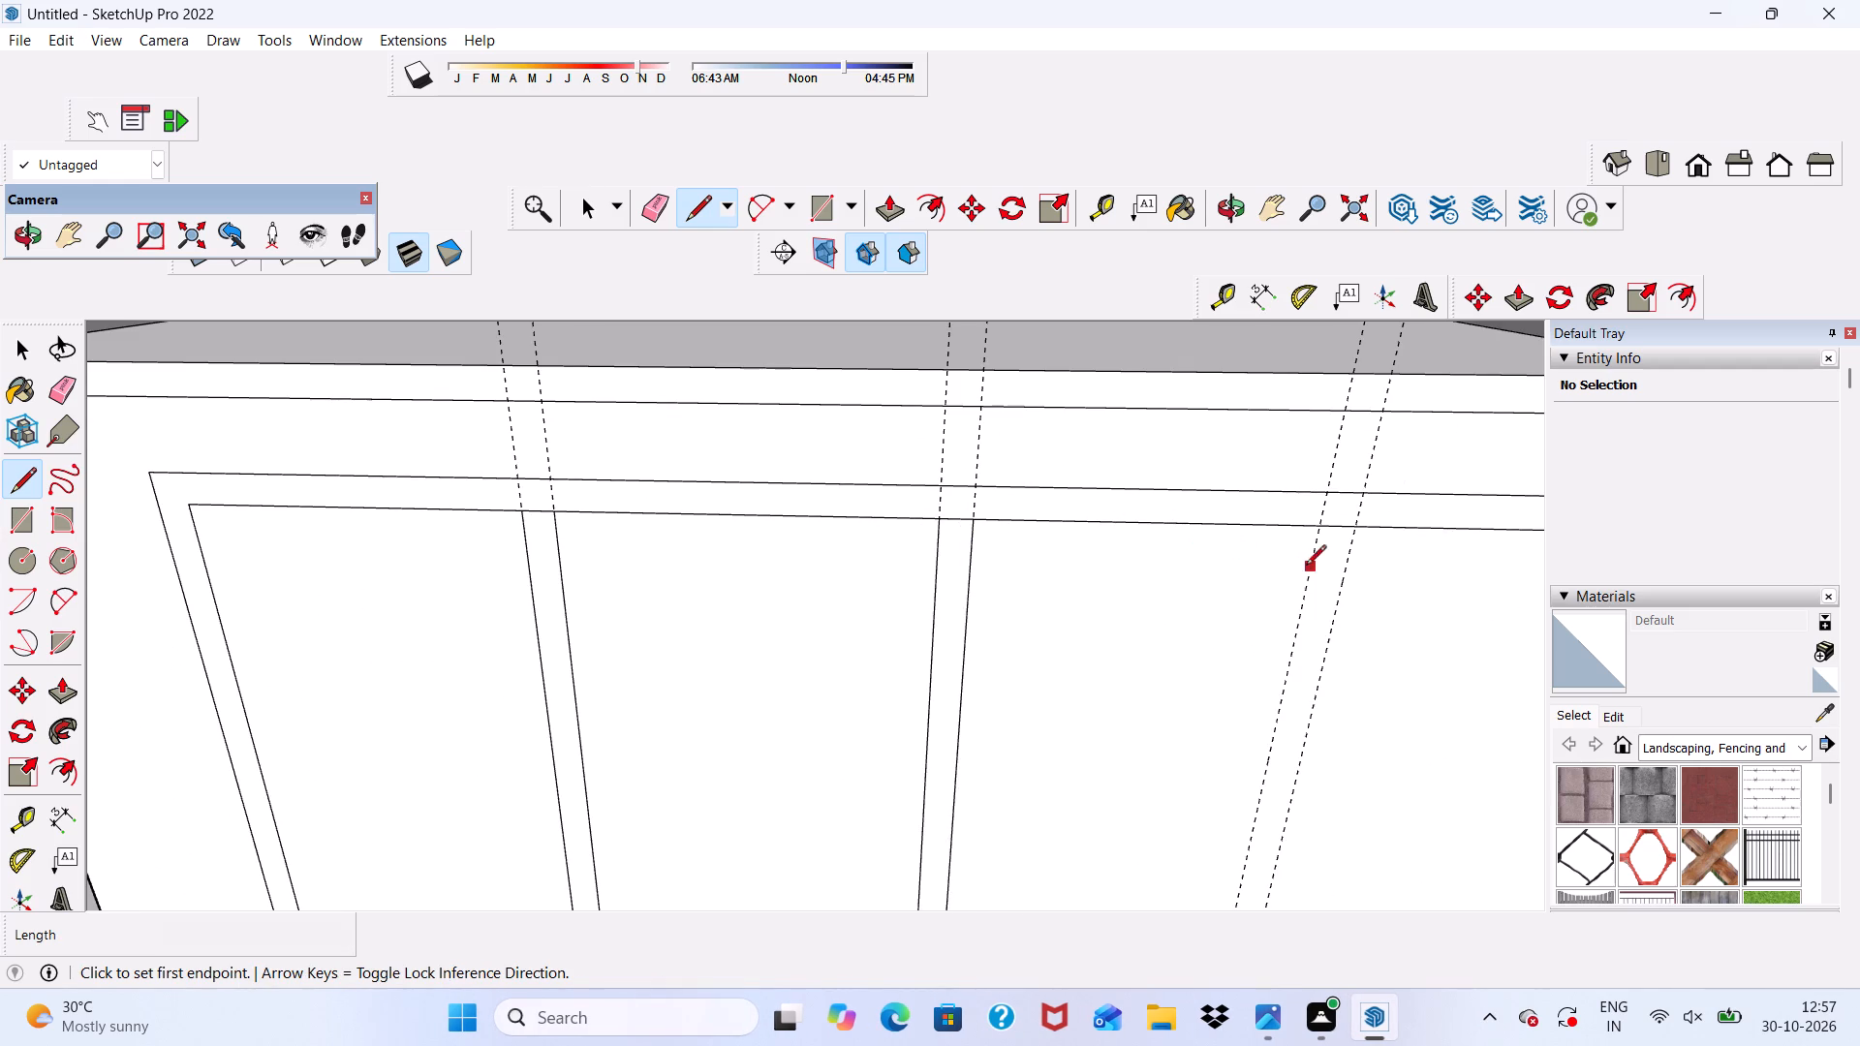
click(1317, 532)
scroll(1257, 542, down, 4)
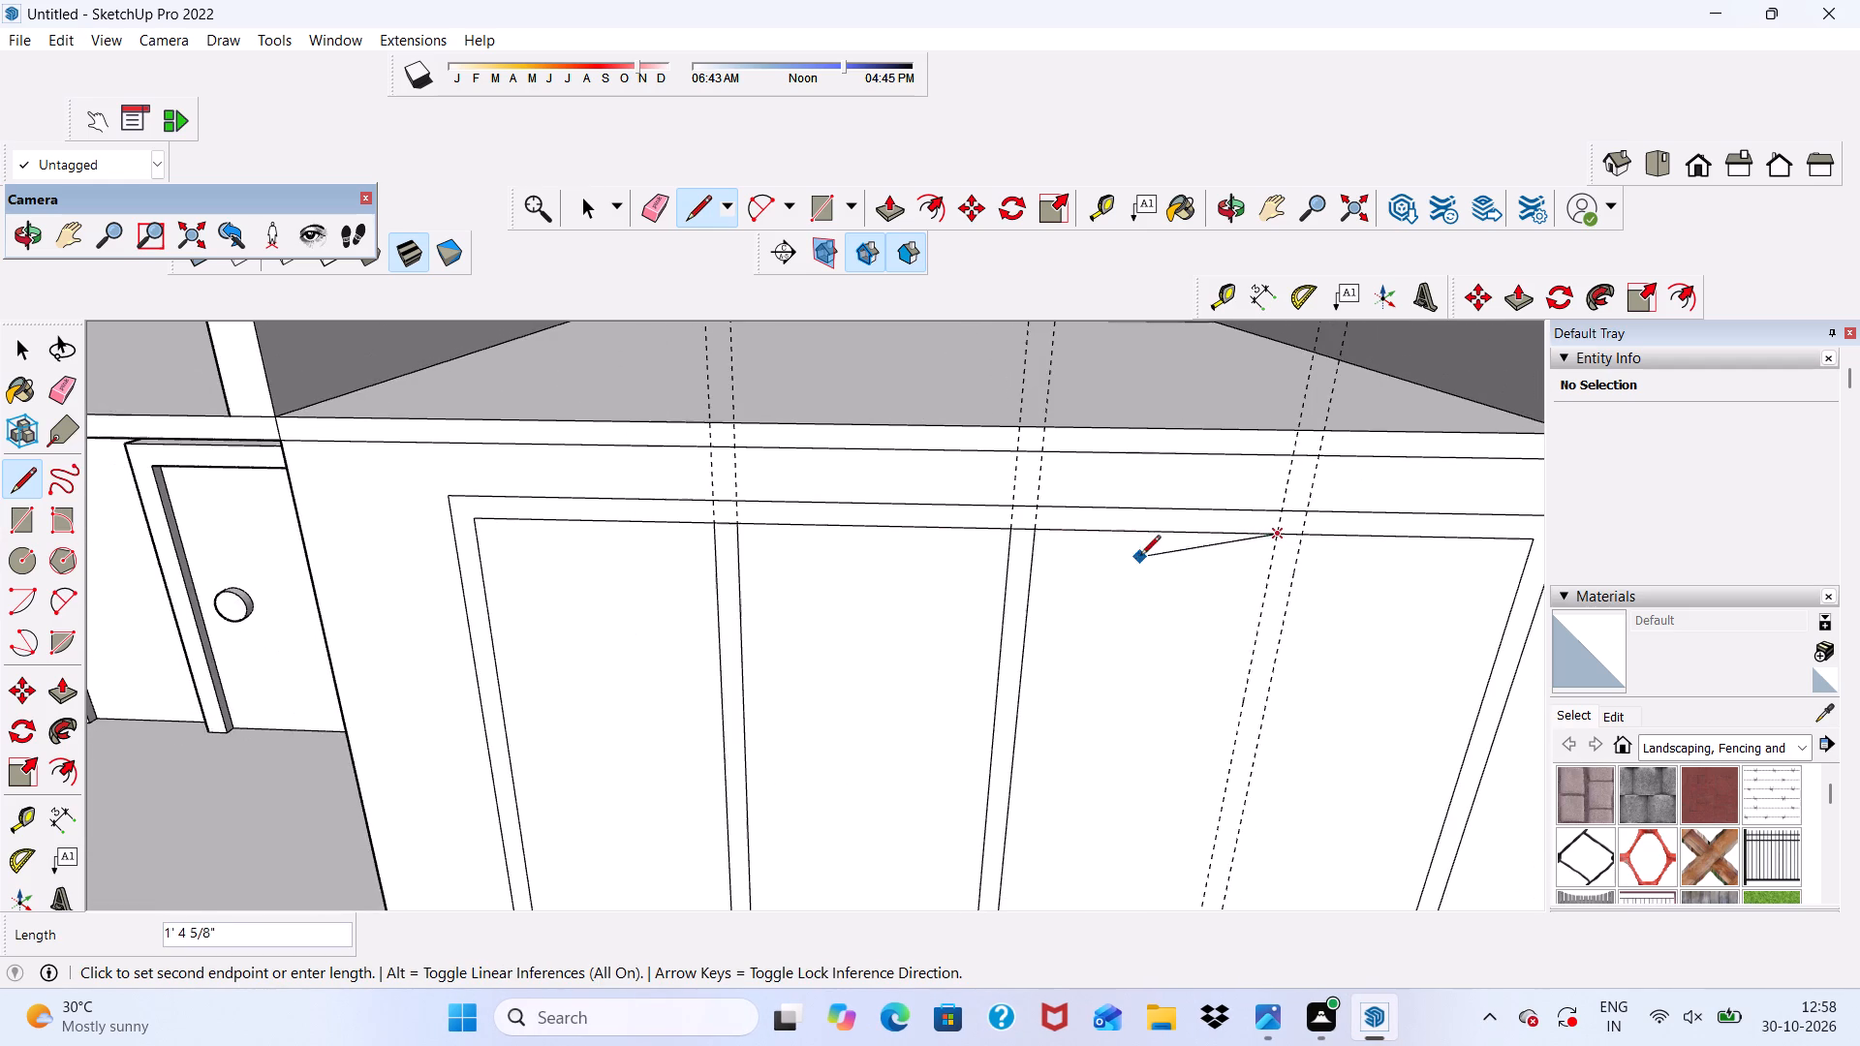
scroll(1097, 502, down, 5)
scroll(1215, 867, up, 5)
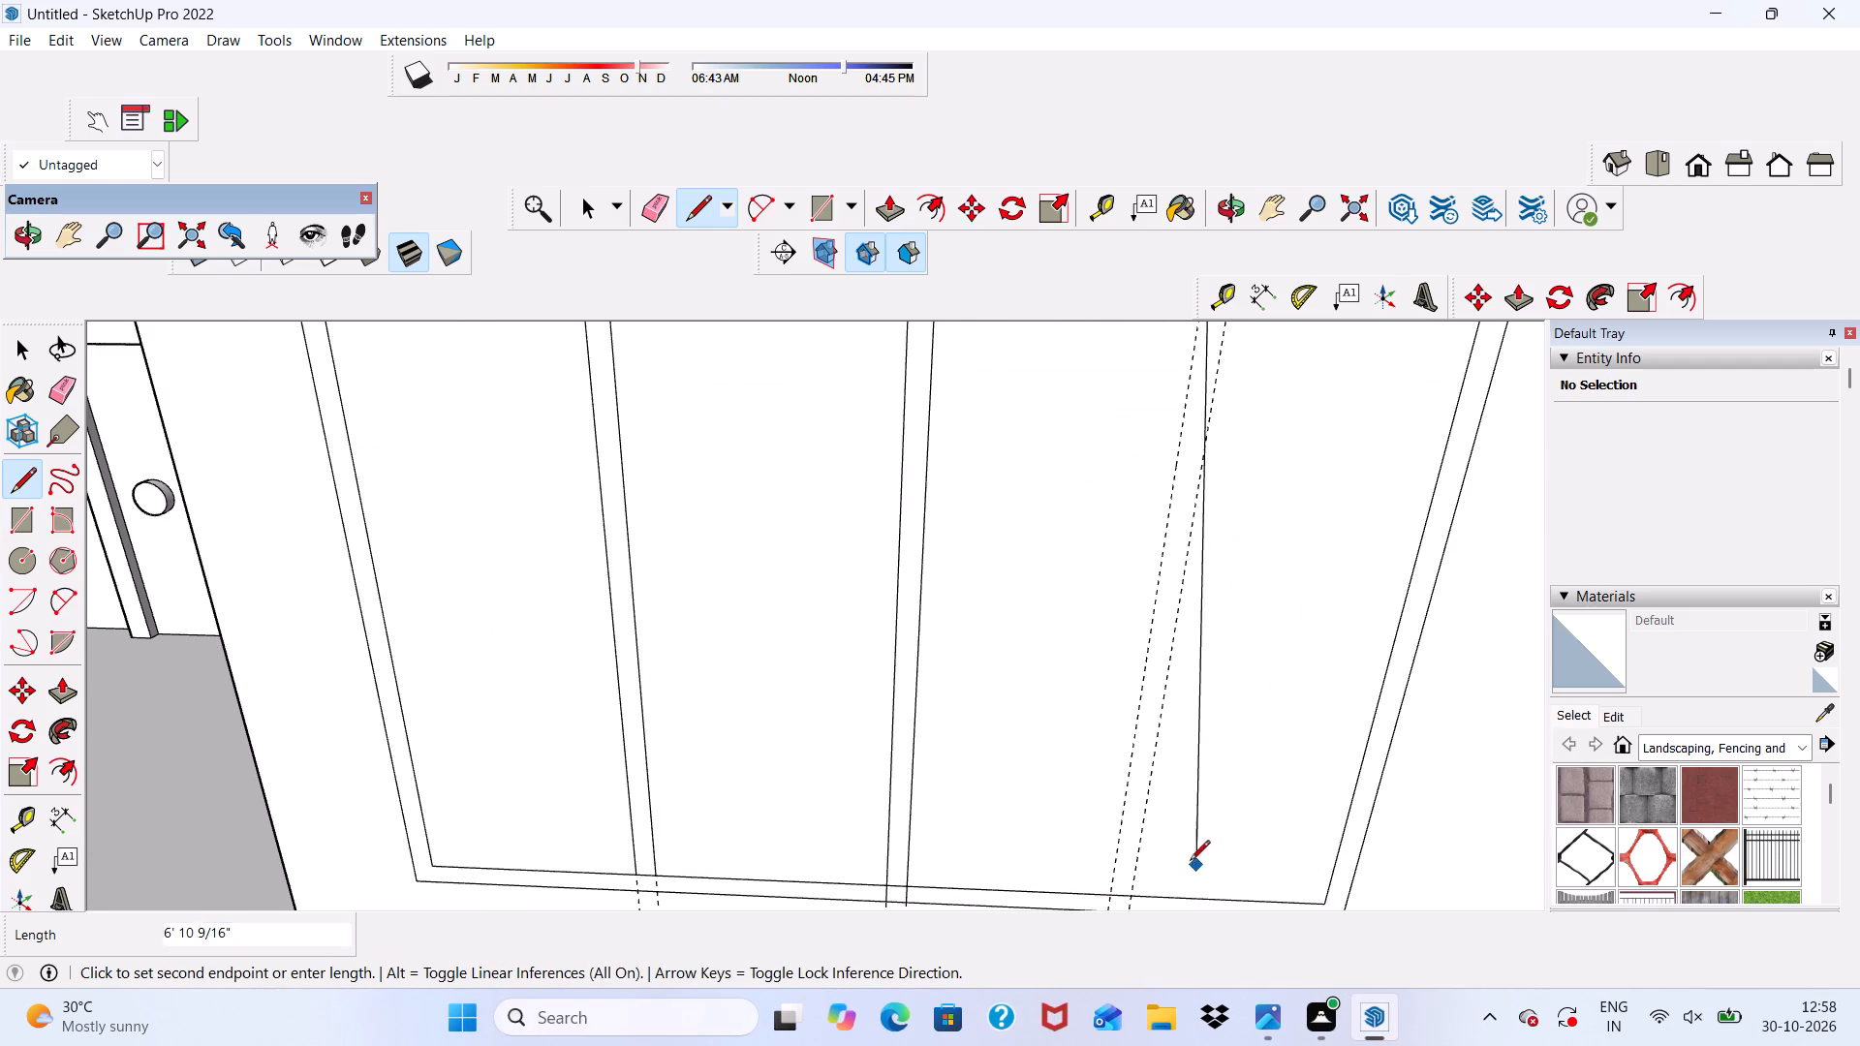
scroll(1105, 753, down, 5)
scroll(1115, 906, up, 5)
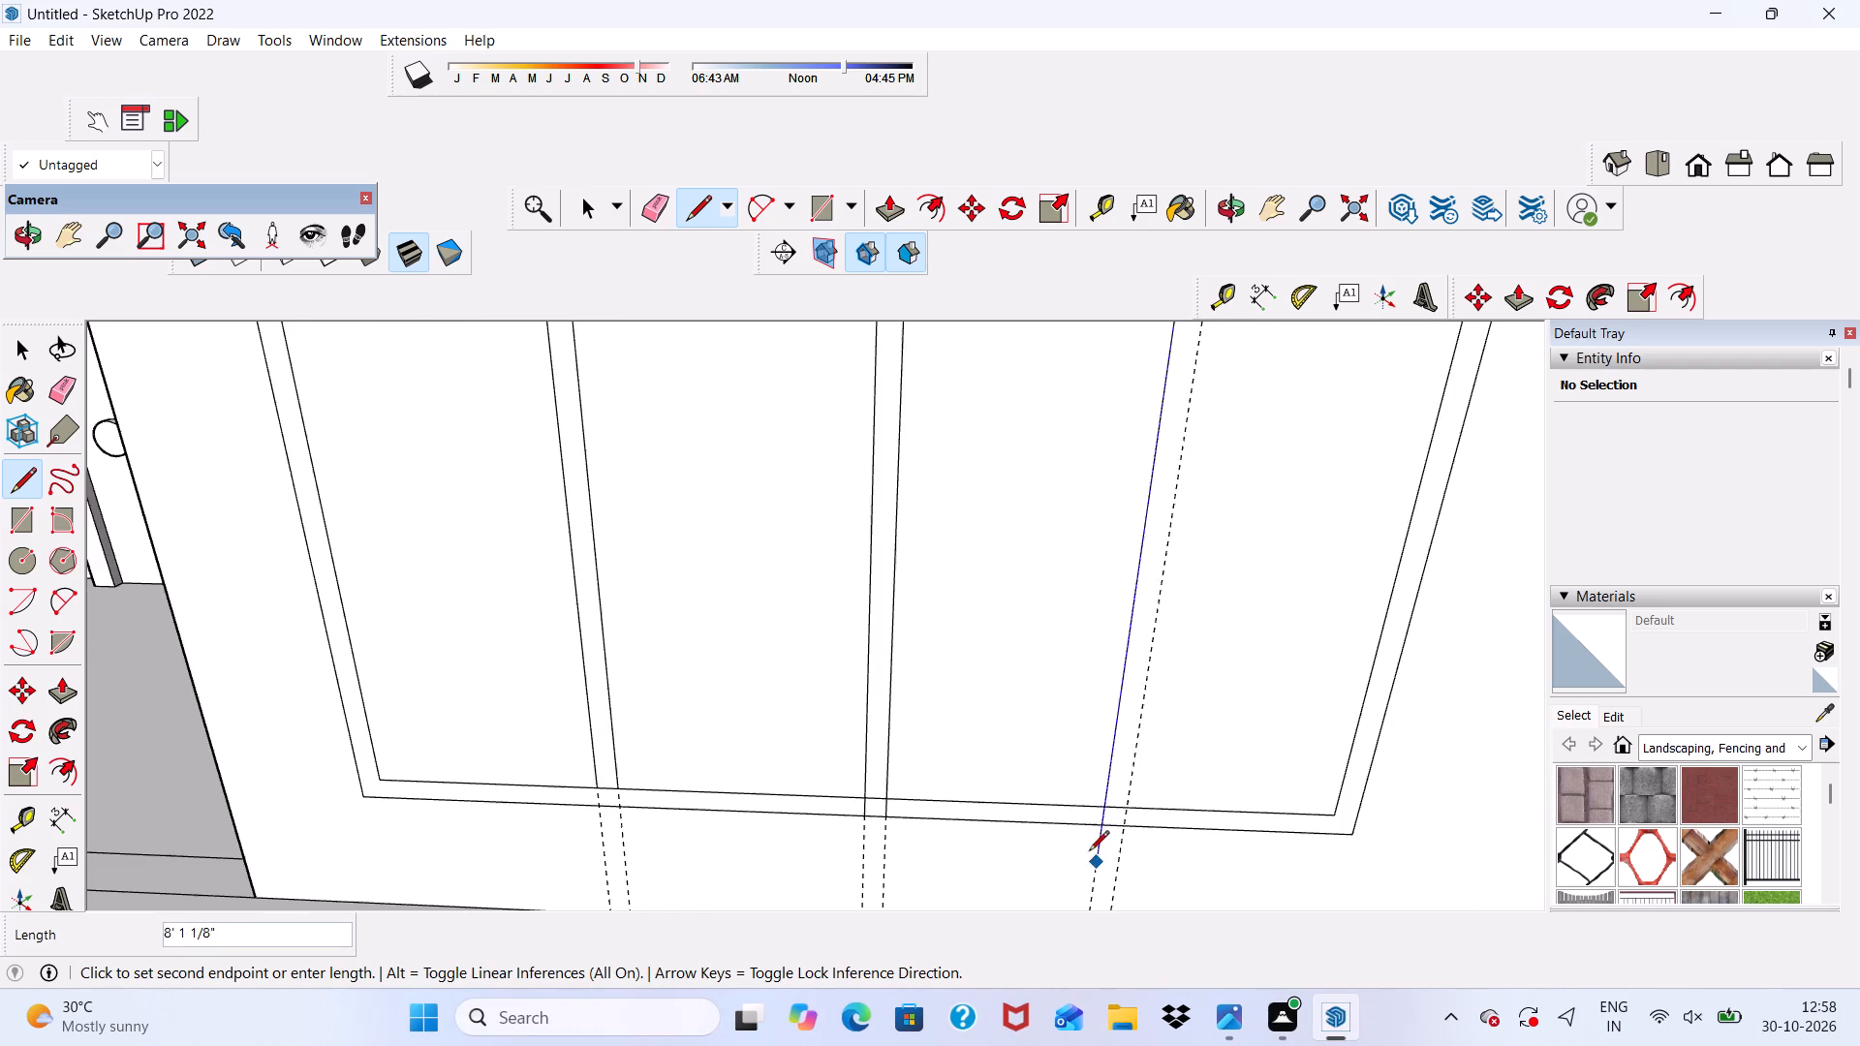
scroll(1086, 849, up, 7)
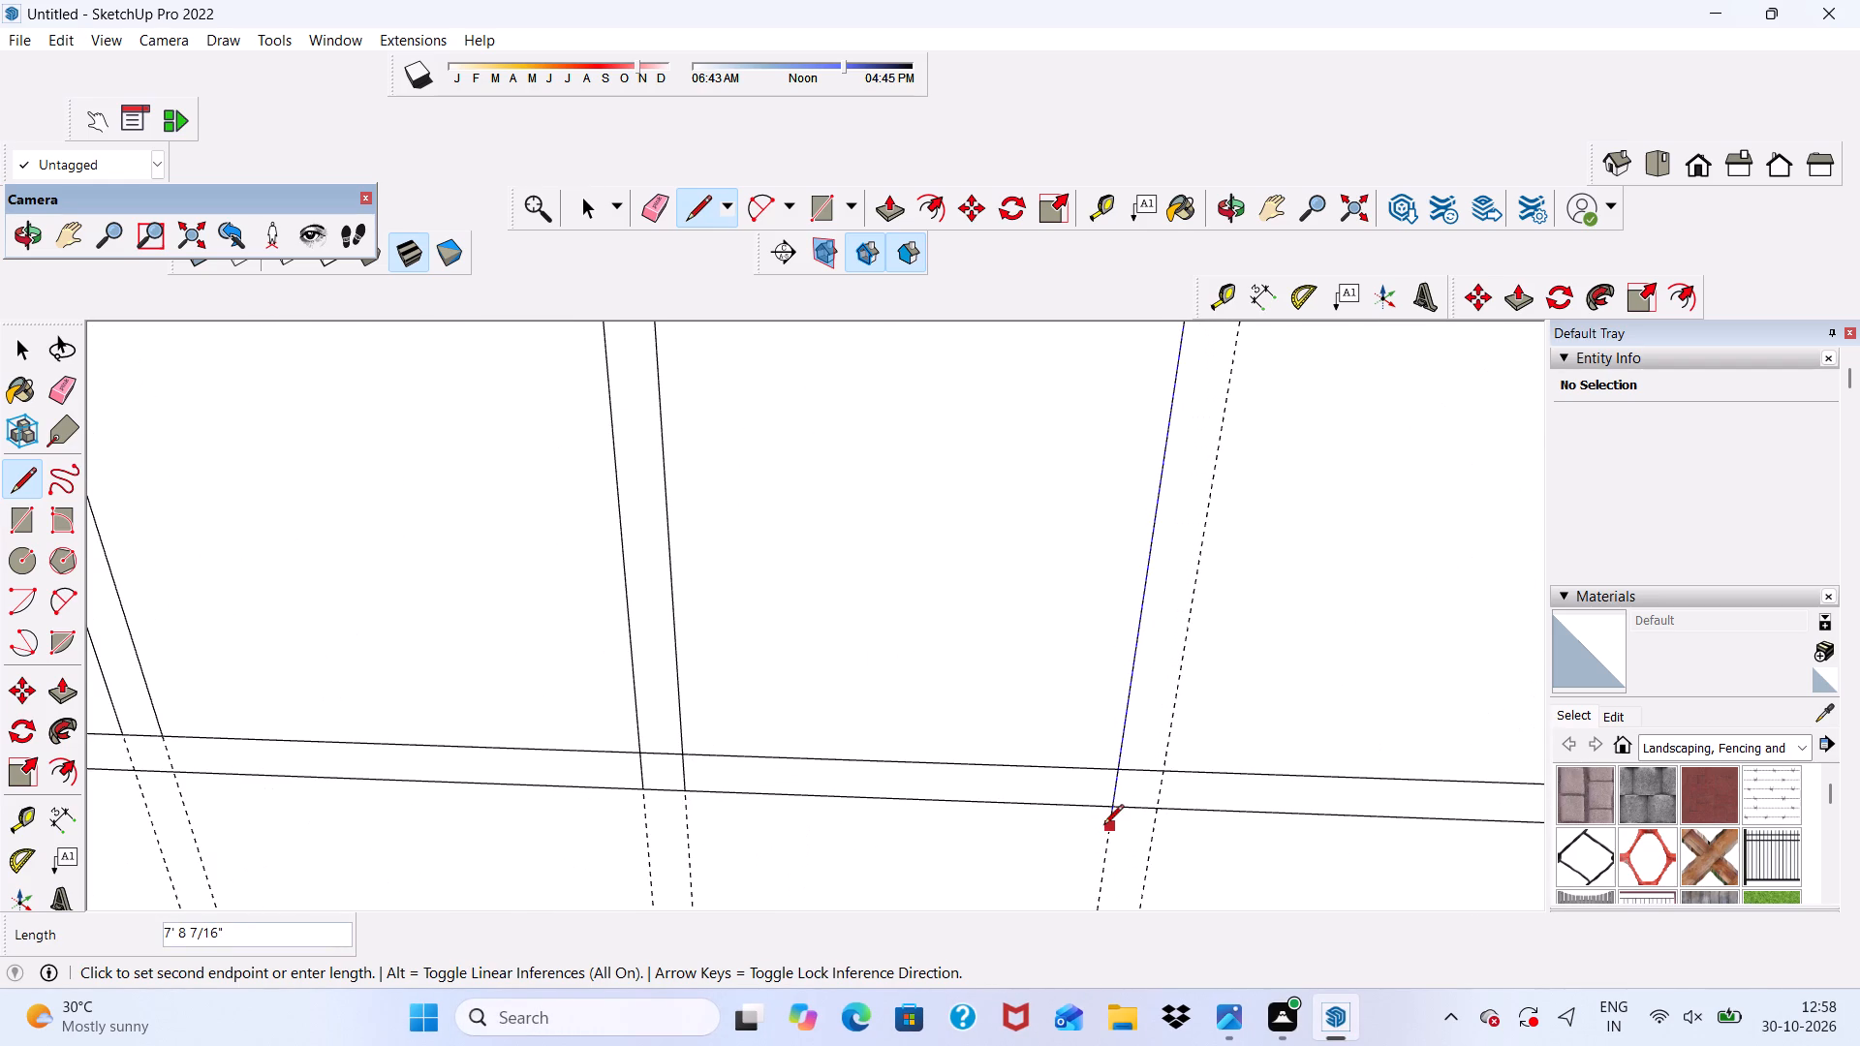
scroll(1103, 826, up, 4)
click(1115, 797)
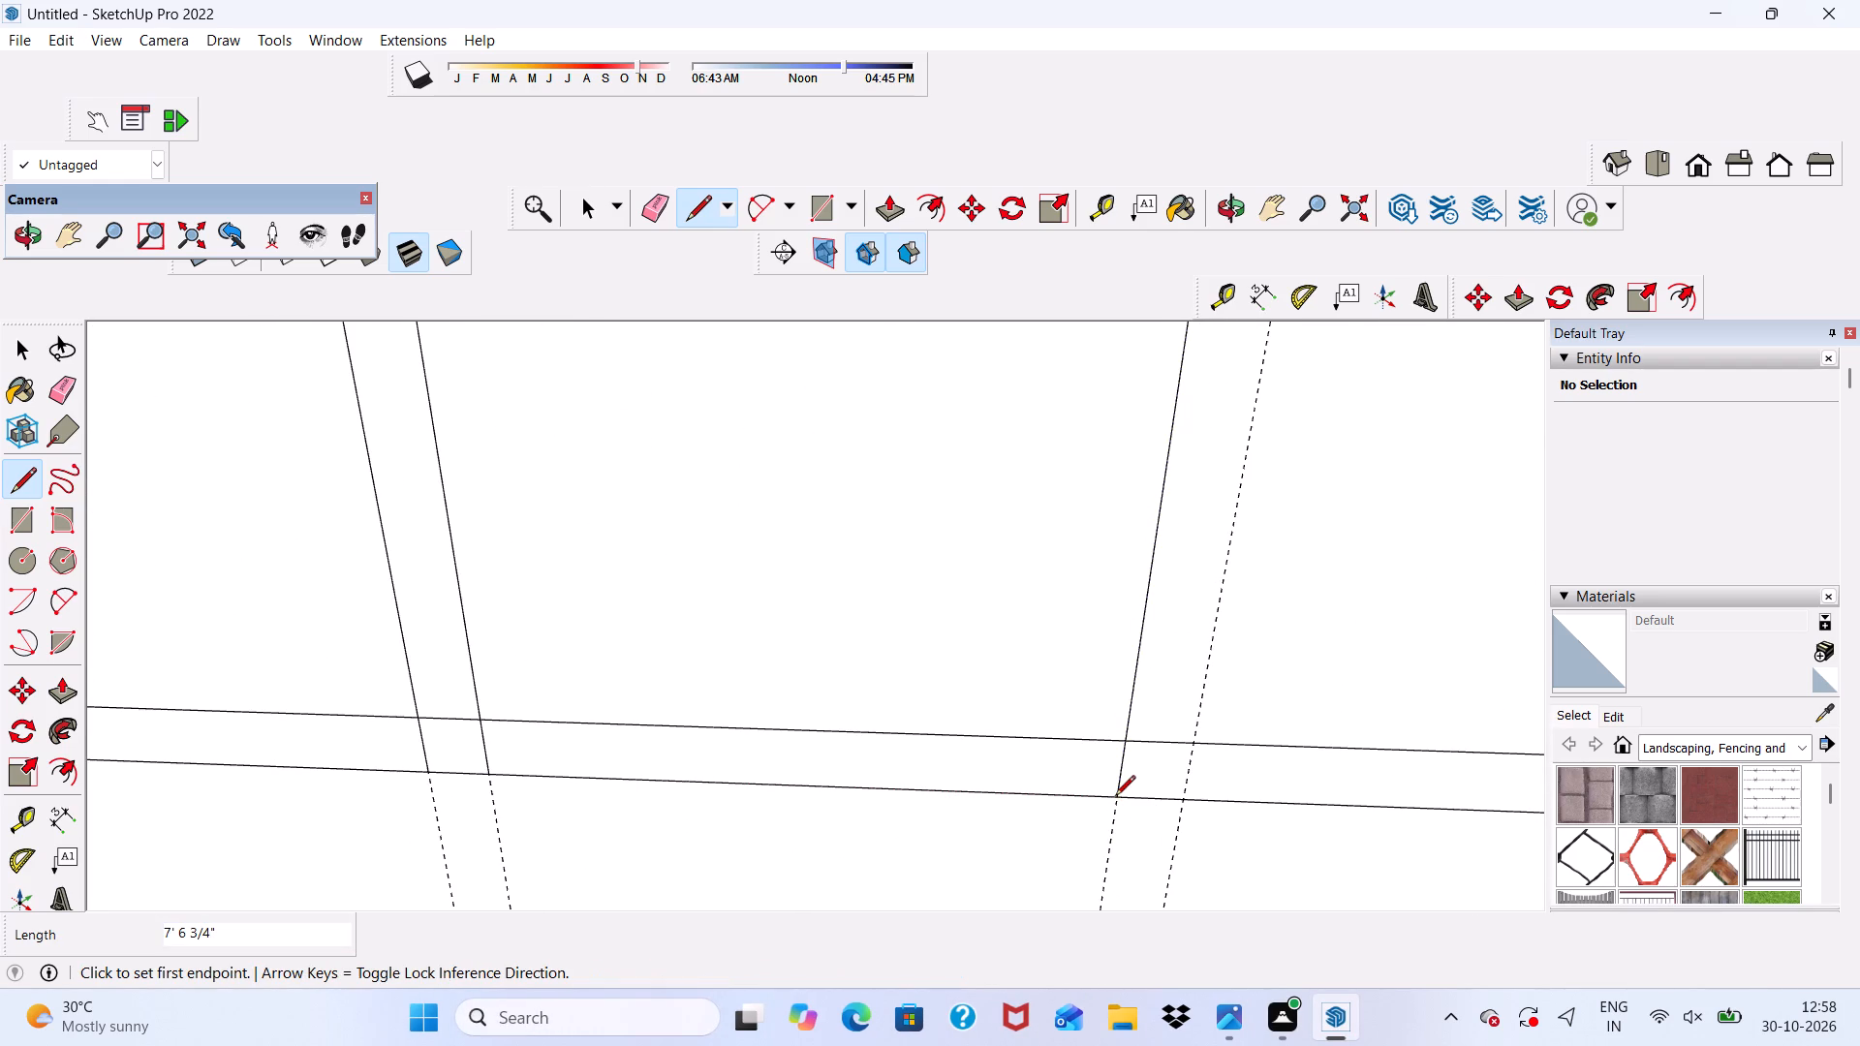
Draw a line about 7' 7" from the outer bottom edge to the inner top edge along the last pair's other guide.
click(1186, 802)
scroll(1178, 753, down, 11)
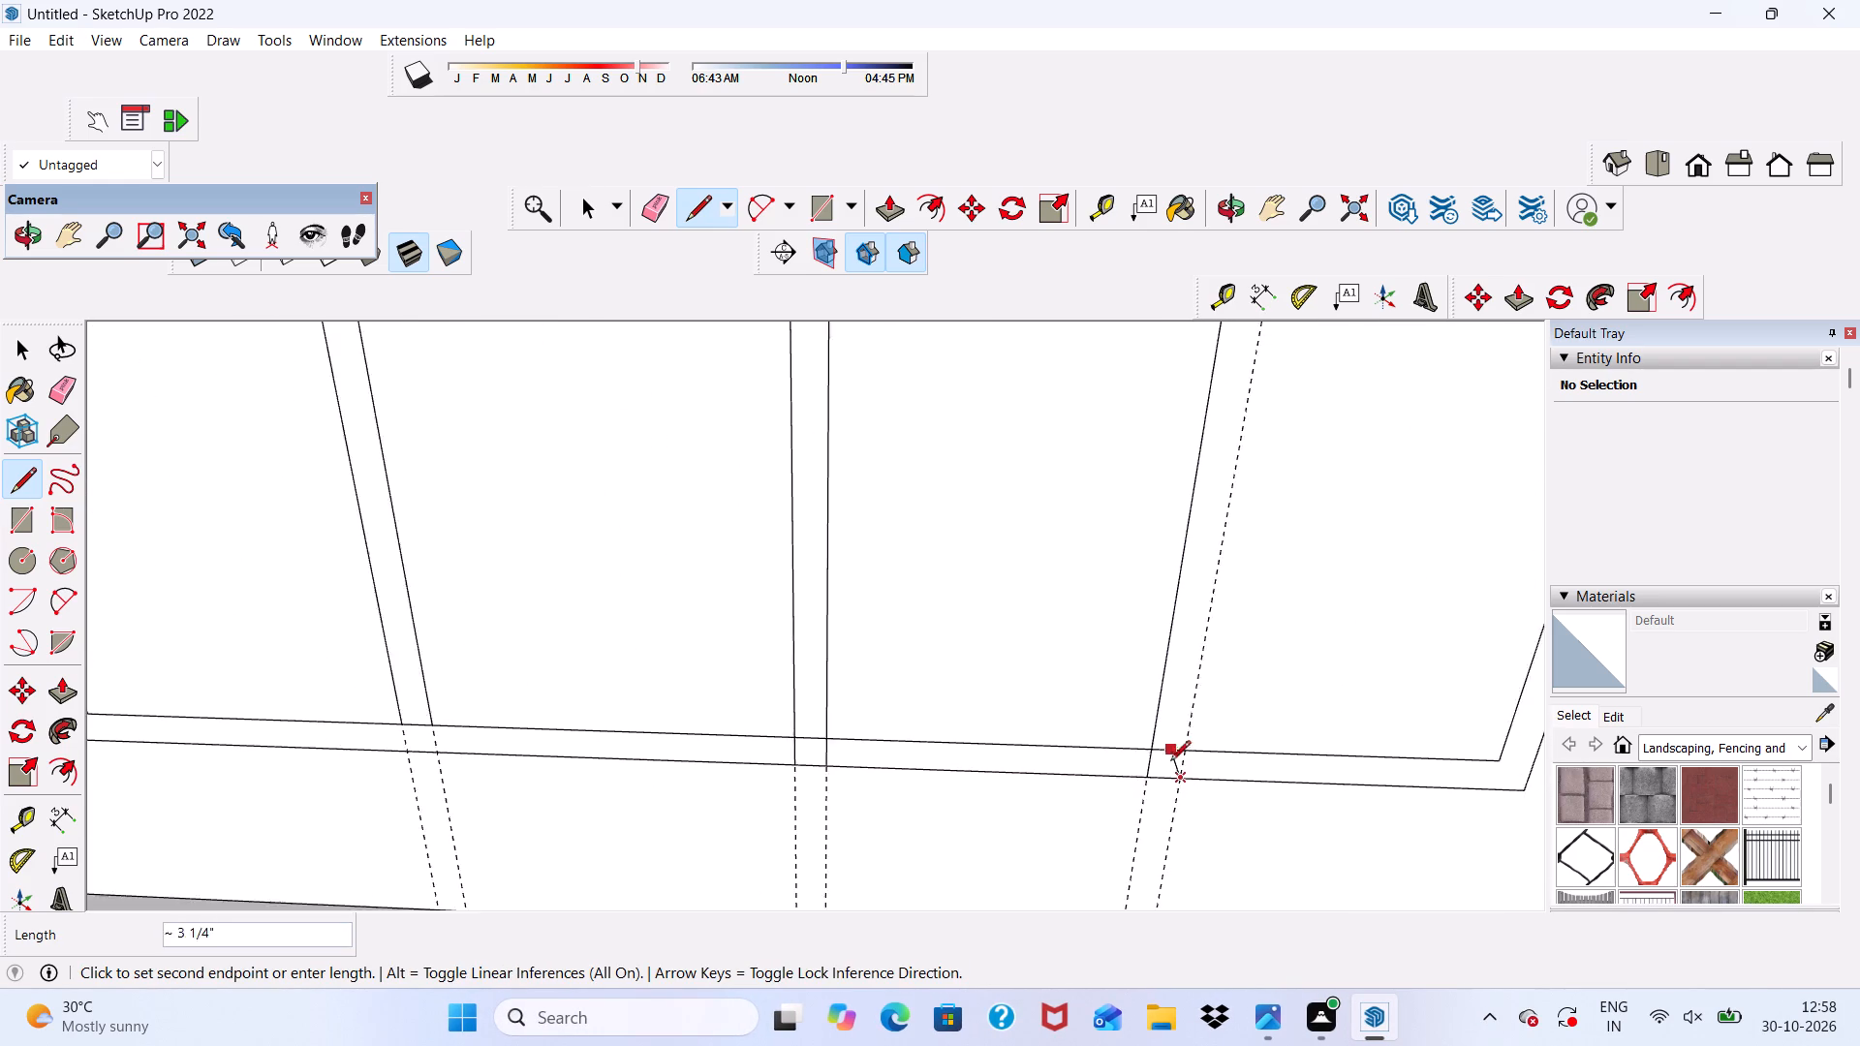
scroll(1170, 762, down, 12)
scroll(1235, 560, up, 8)
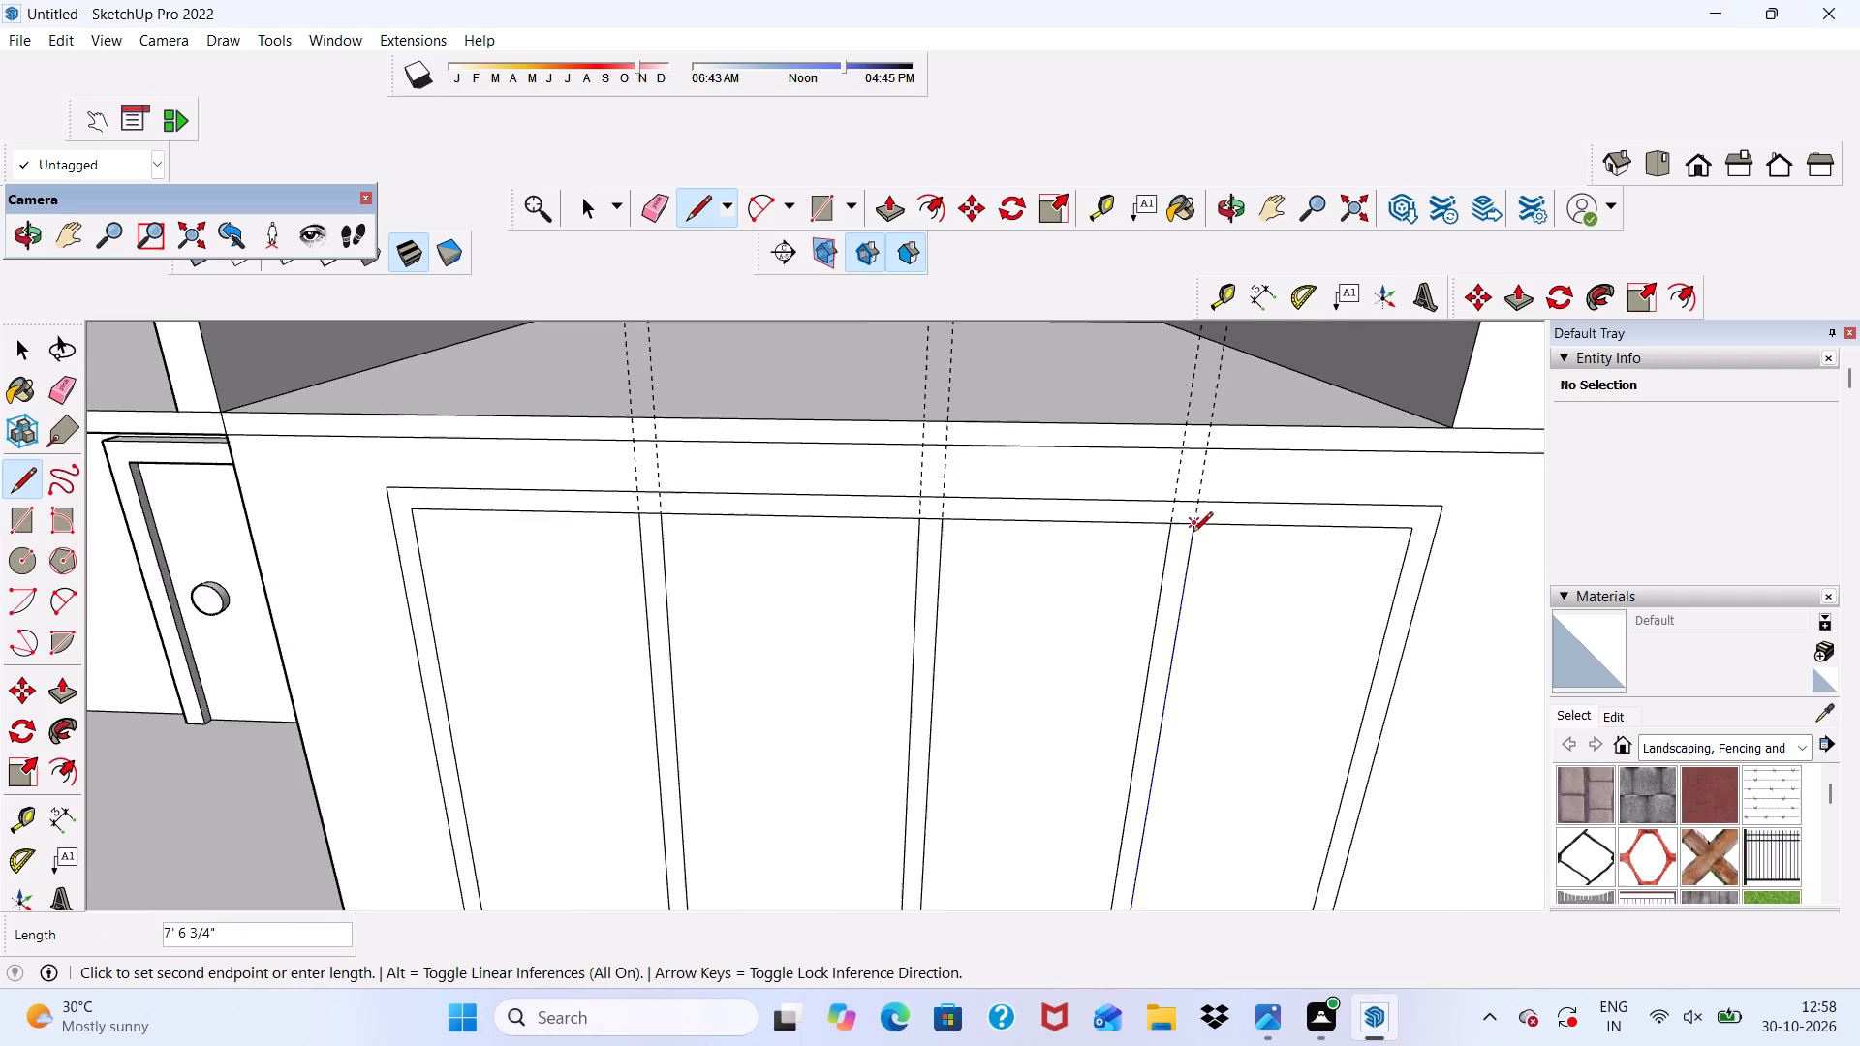
scroll(1193, 534, up, 4)
click(1193, 526)
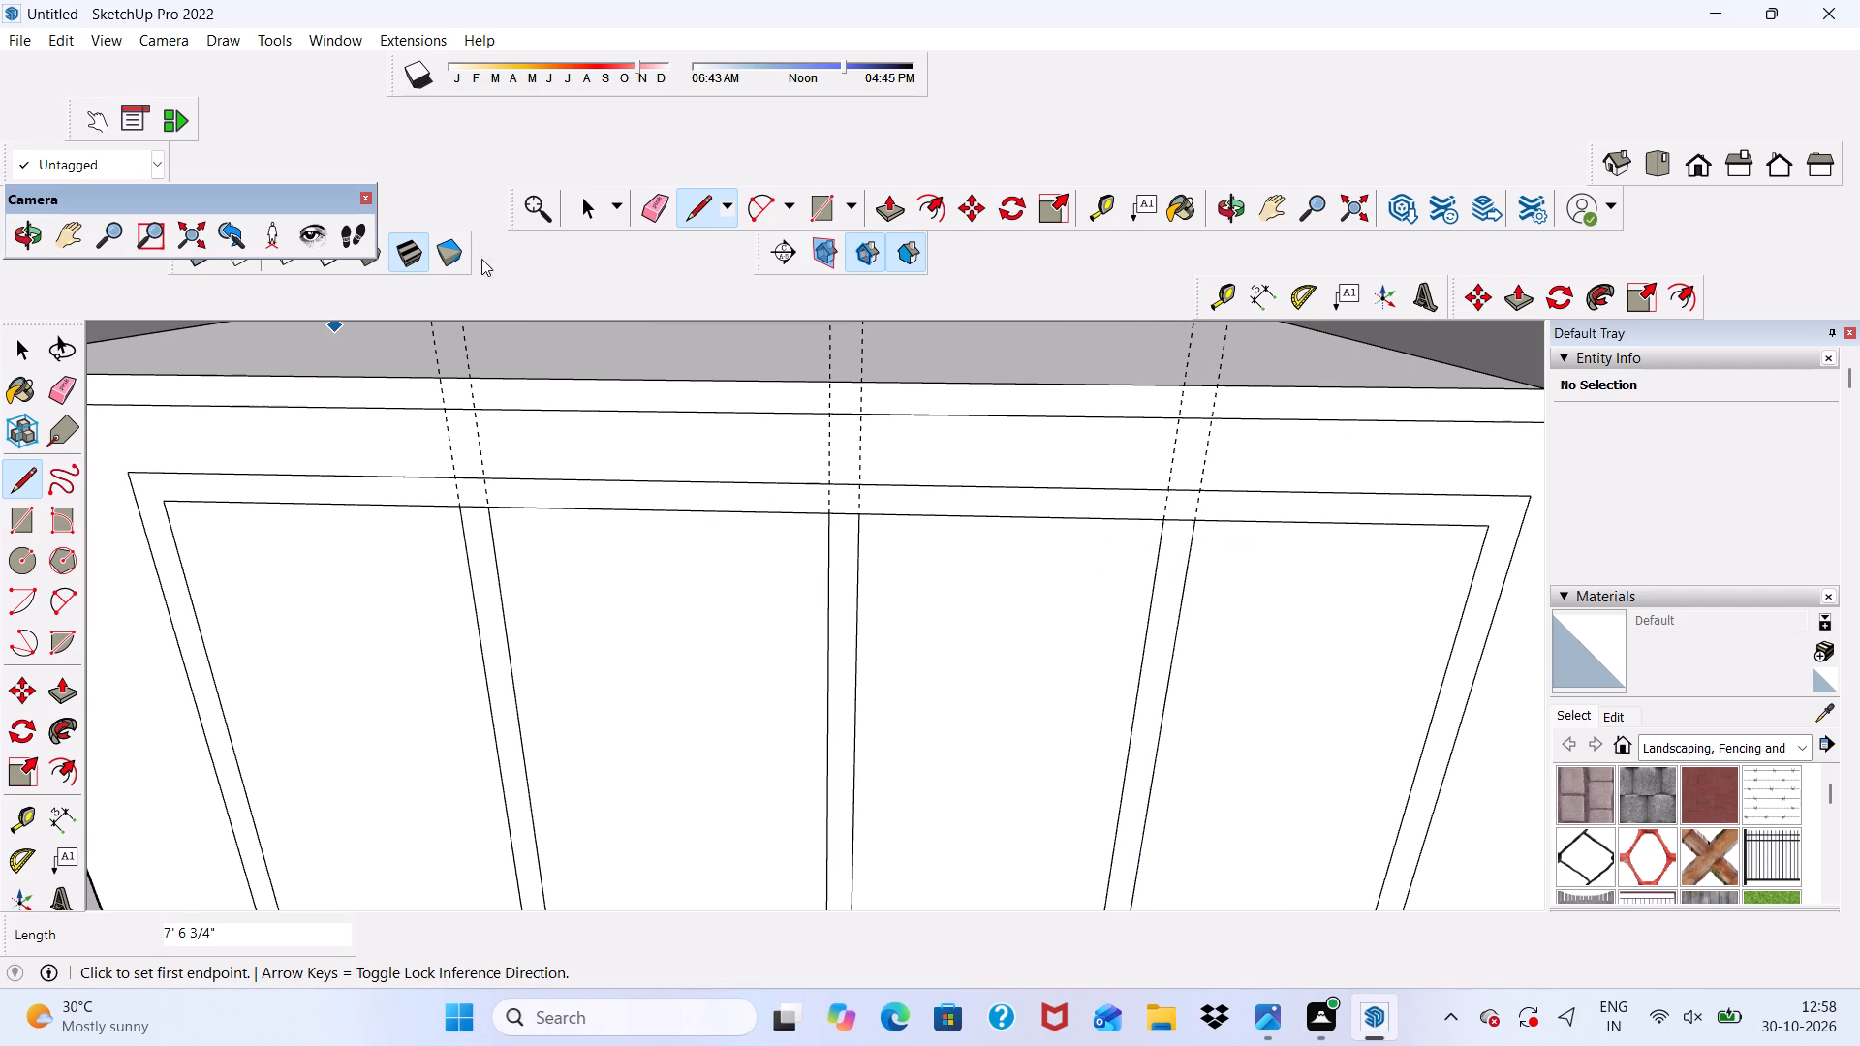
Erase all six vertical guides running through the window's three mullions.
click(651, 199)
scroll(672, 260, down, 8)
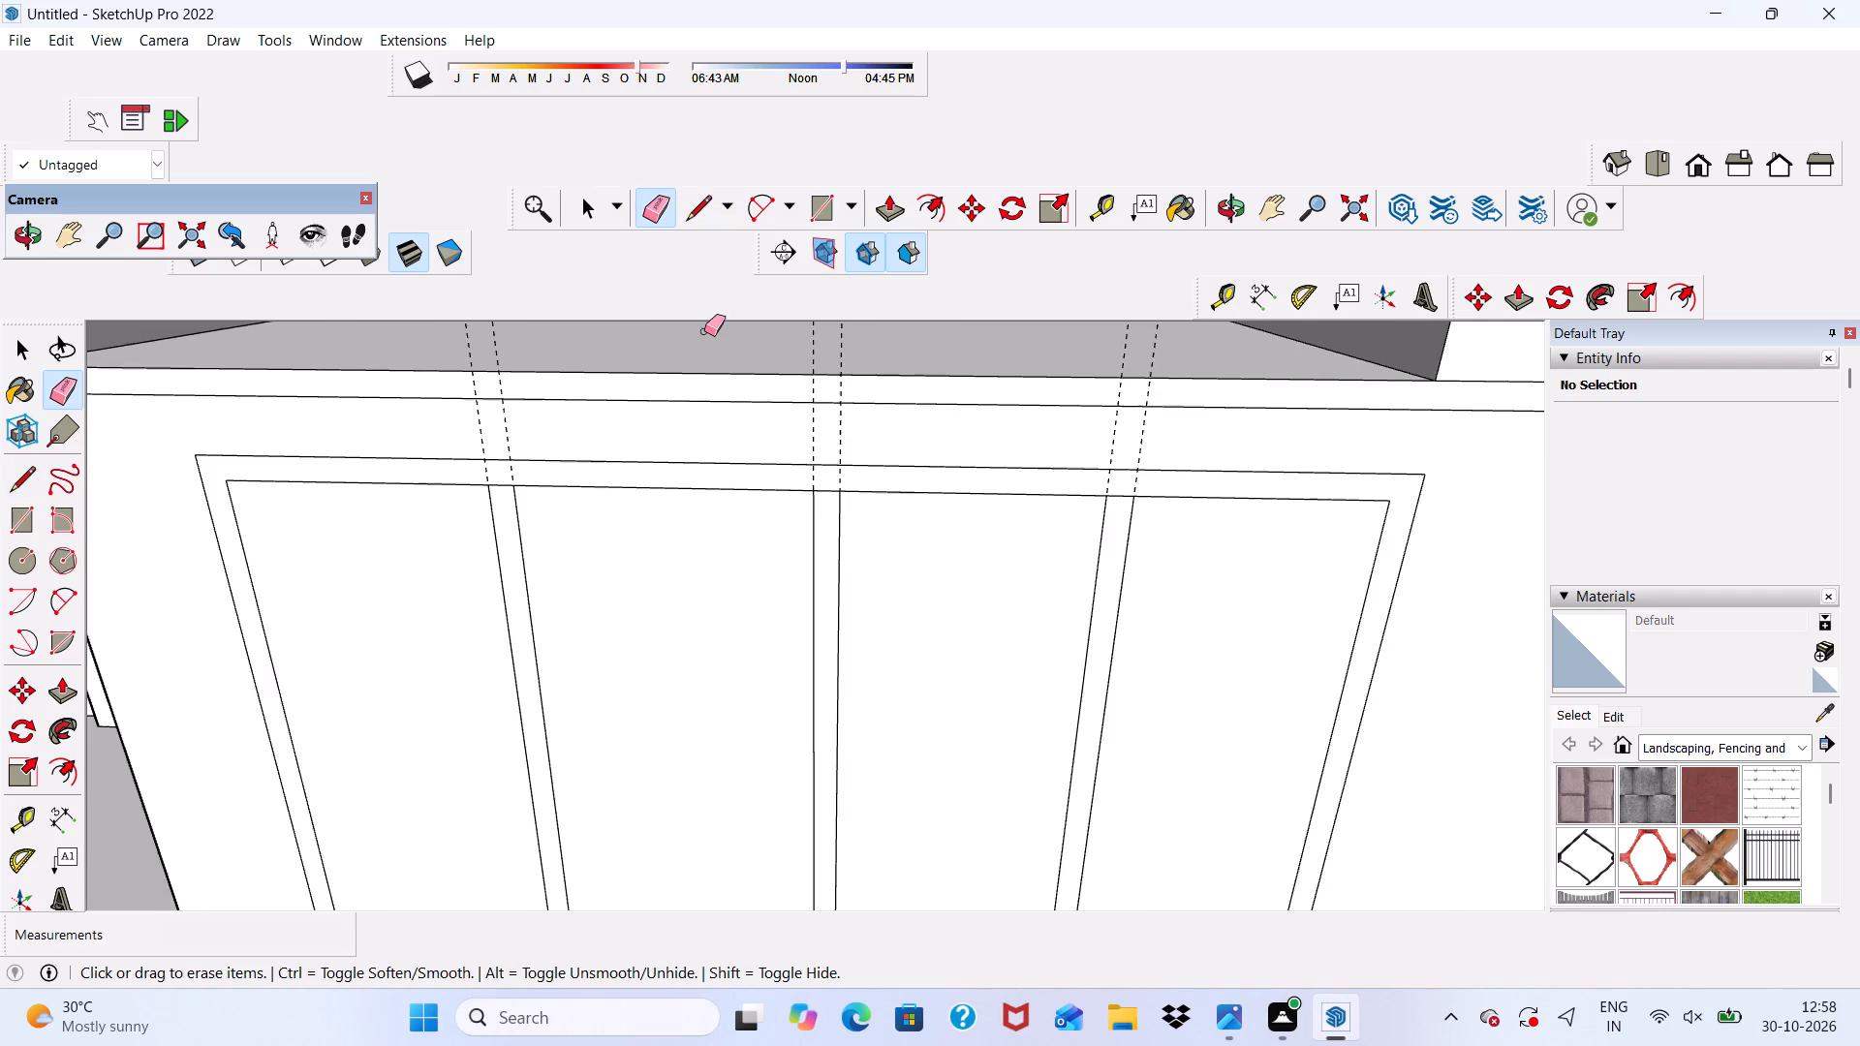
scroll(704, 331, down, 11)
scroll(677, 520, down, 7)
scroll(620, 385, up, 2)
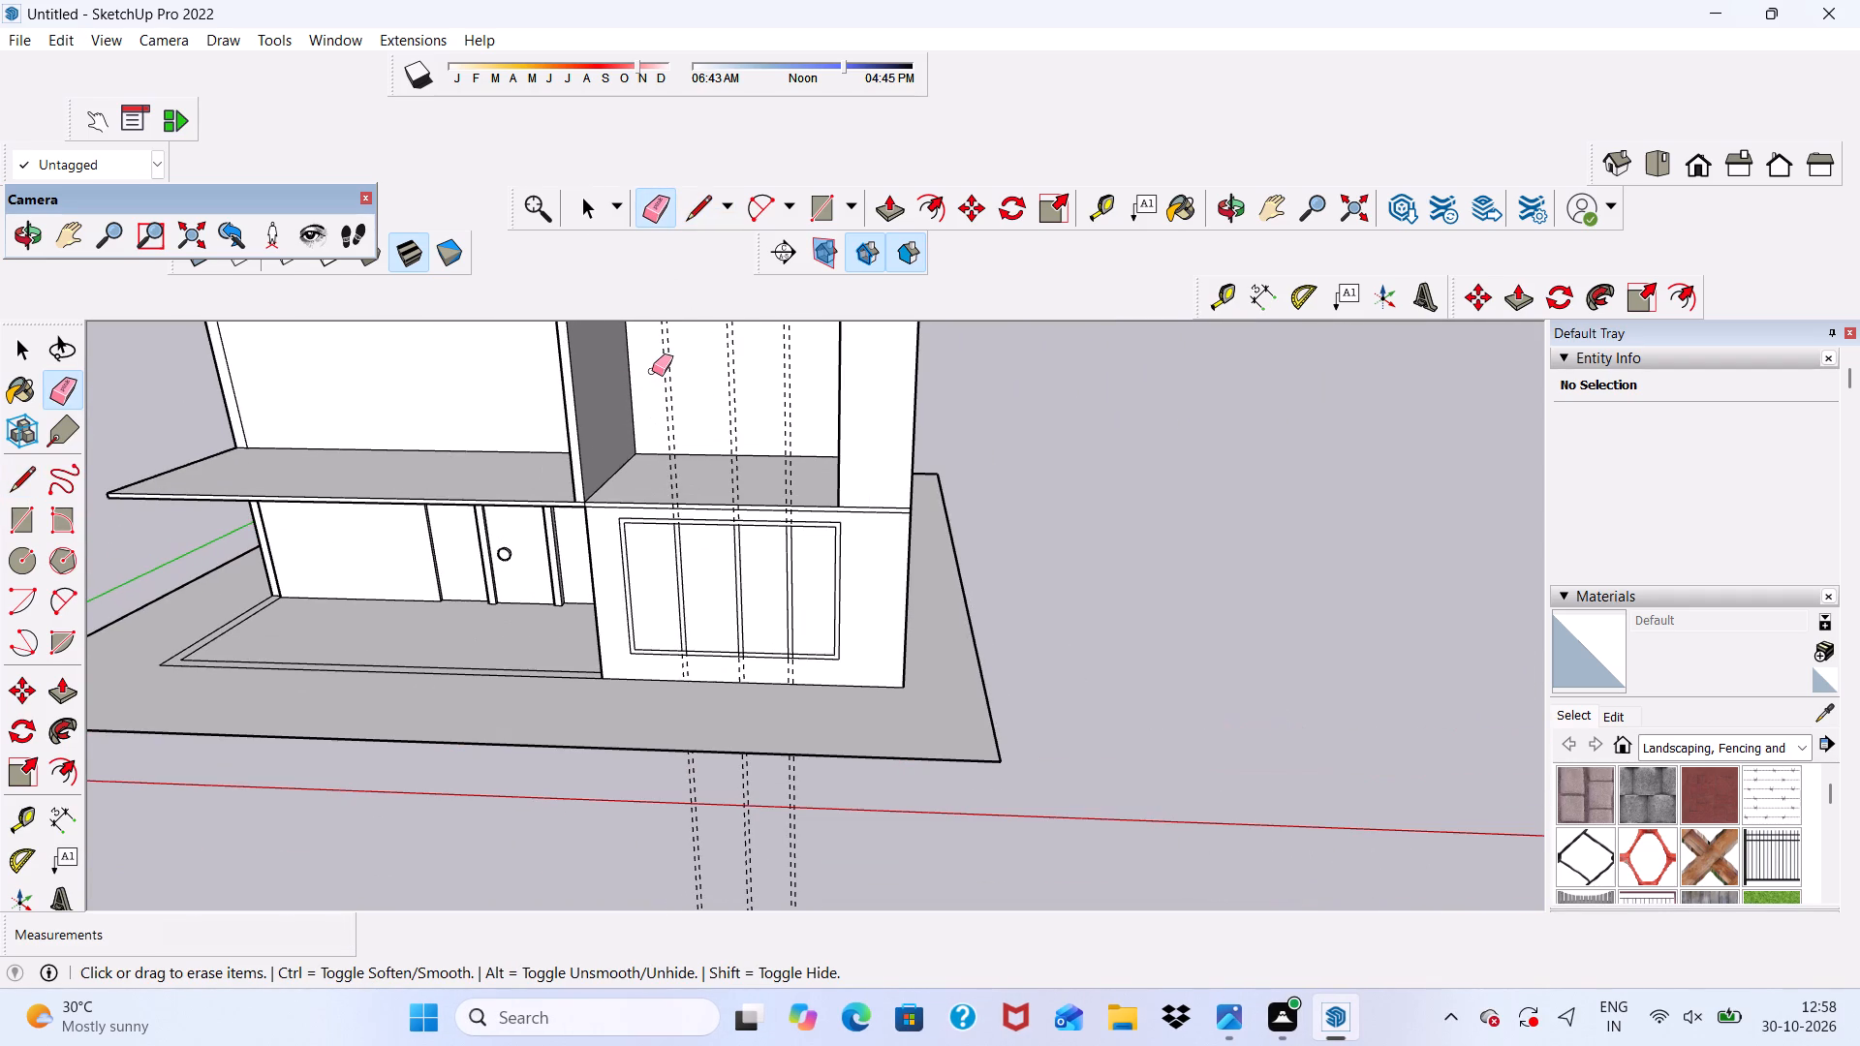
drag(666, 371, 686, 380)
drag(742, 409, 742, 415)
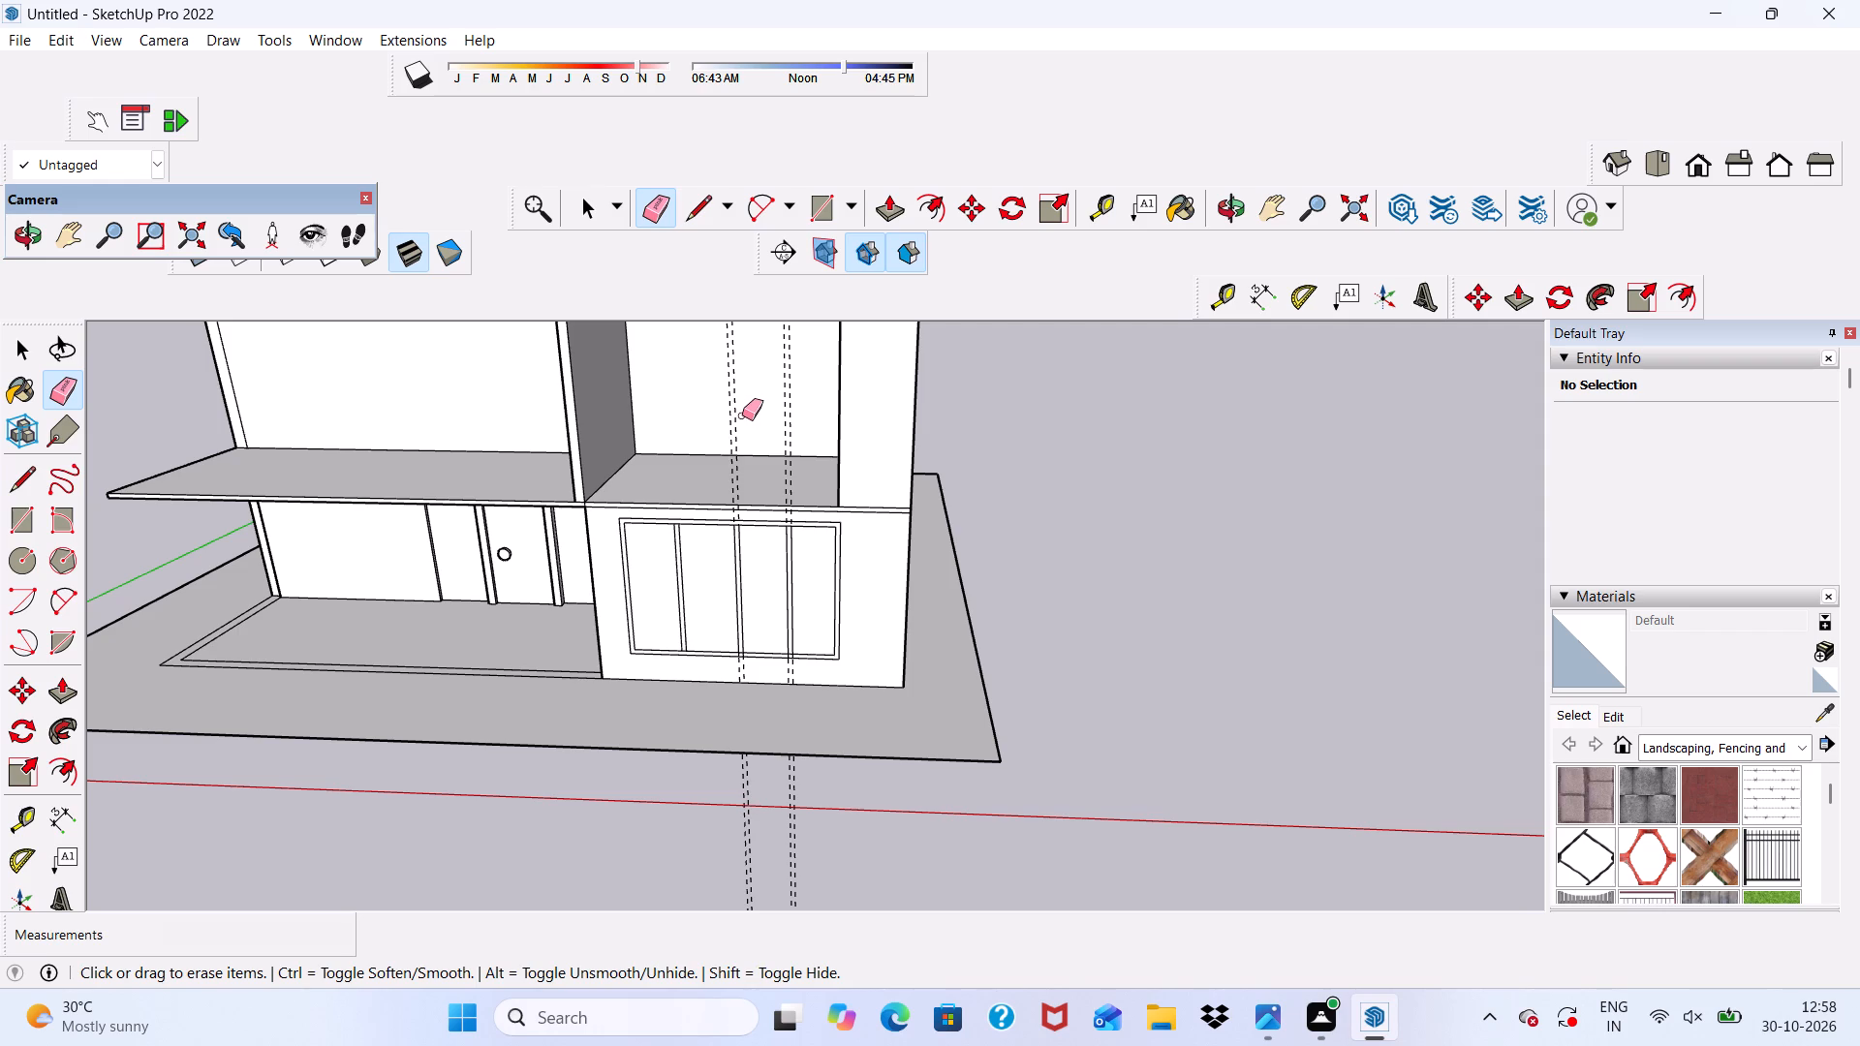
drag(742, 415, 737, 423)
drag(729, 427, 728, 439)
click(790, 443)
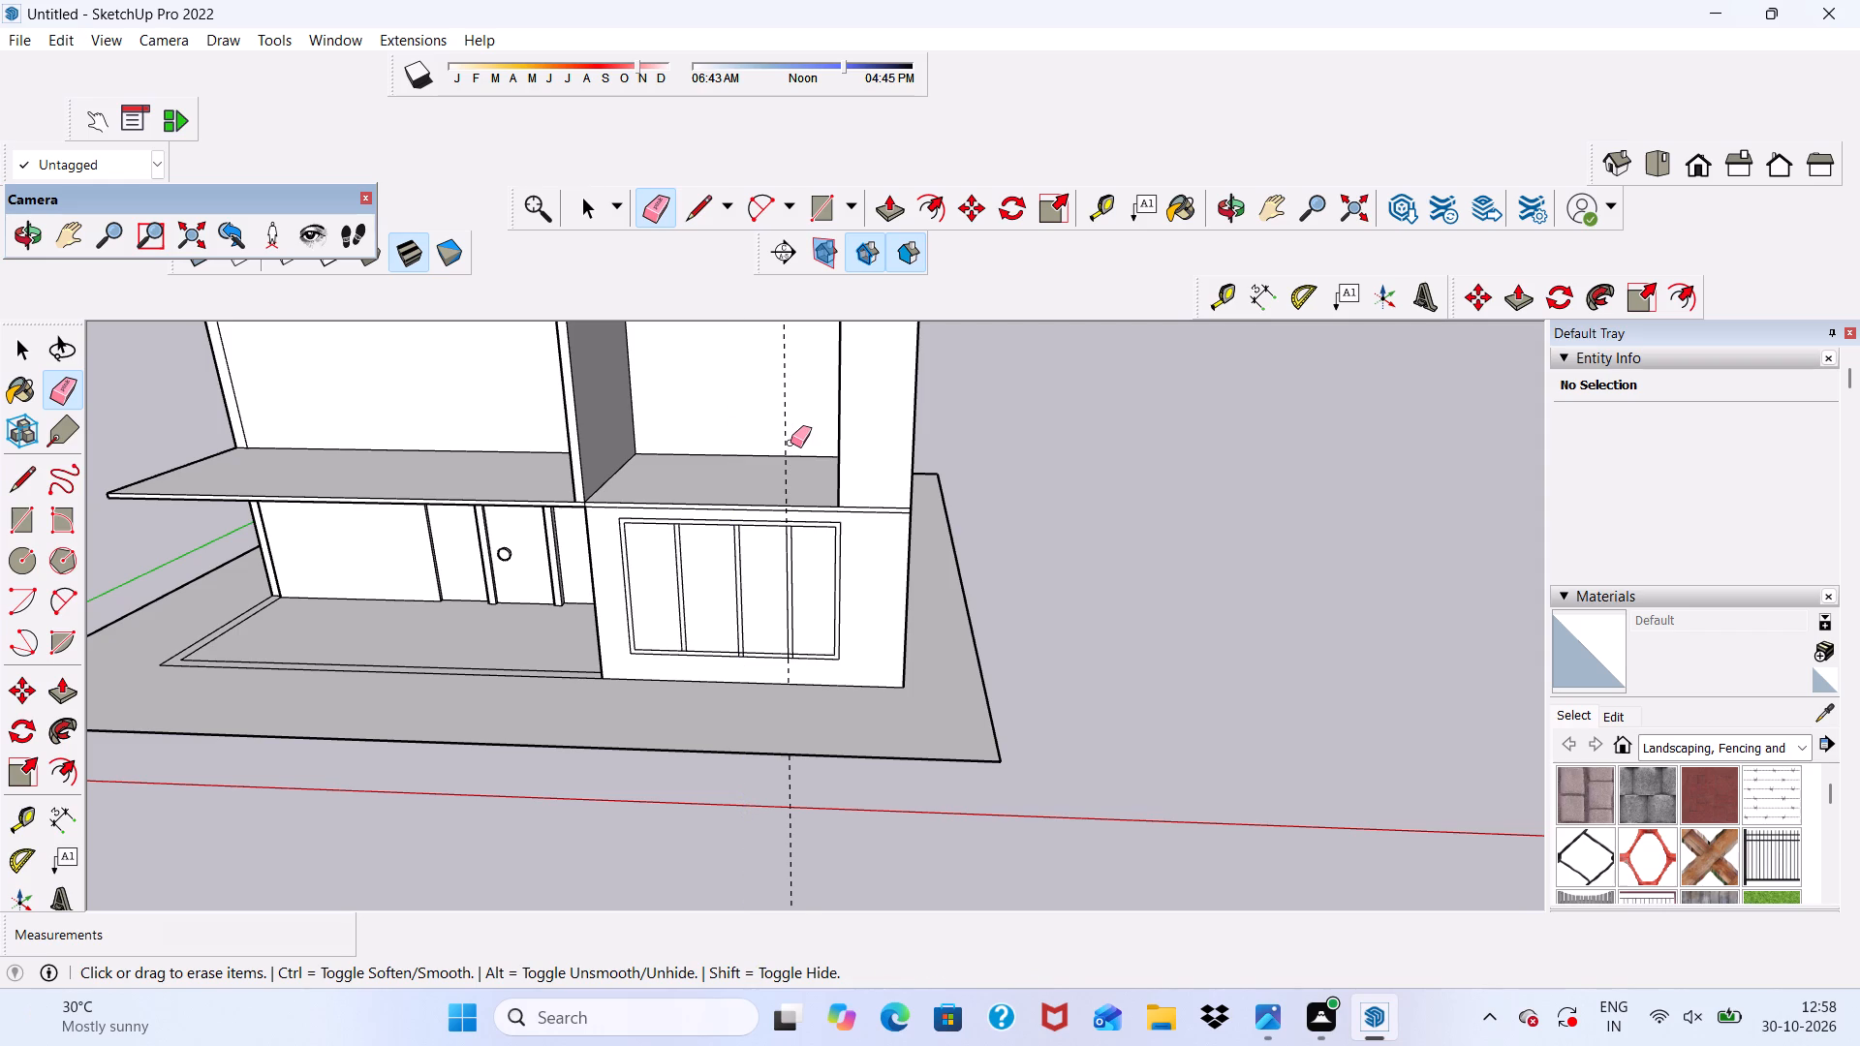
click(792, 443)
Erase the inner frame's top edge segments between each mullion's two lines so all three mullions merge with the frame.
scroll(821, 555, up, 20)
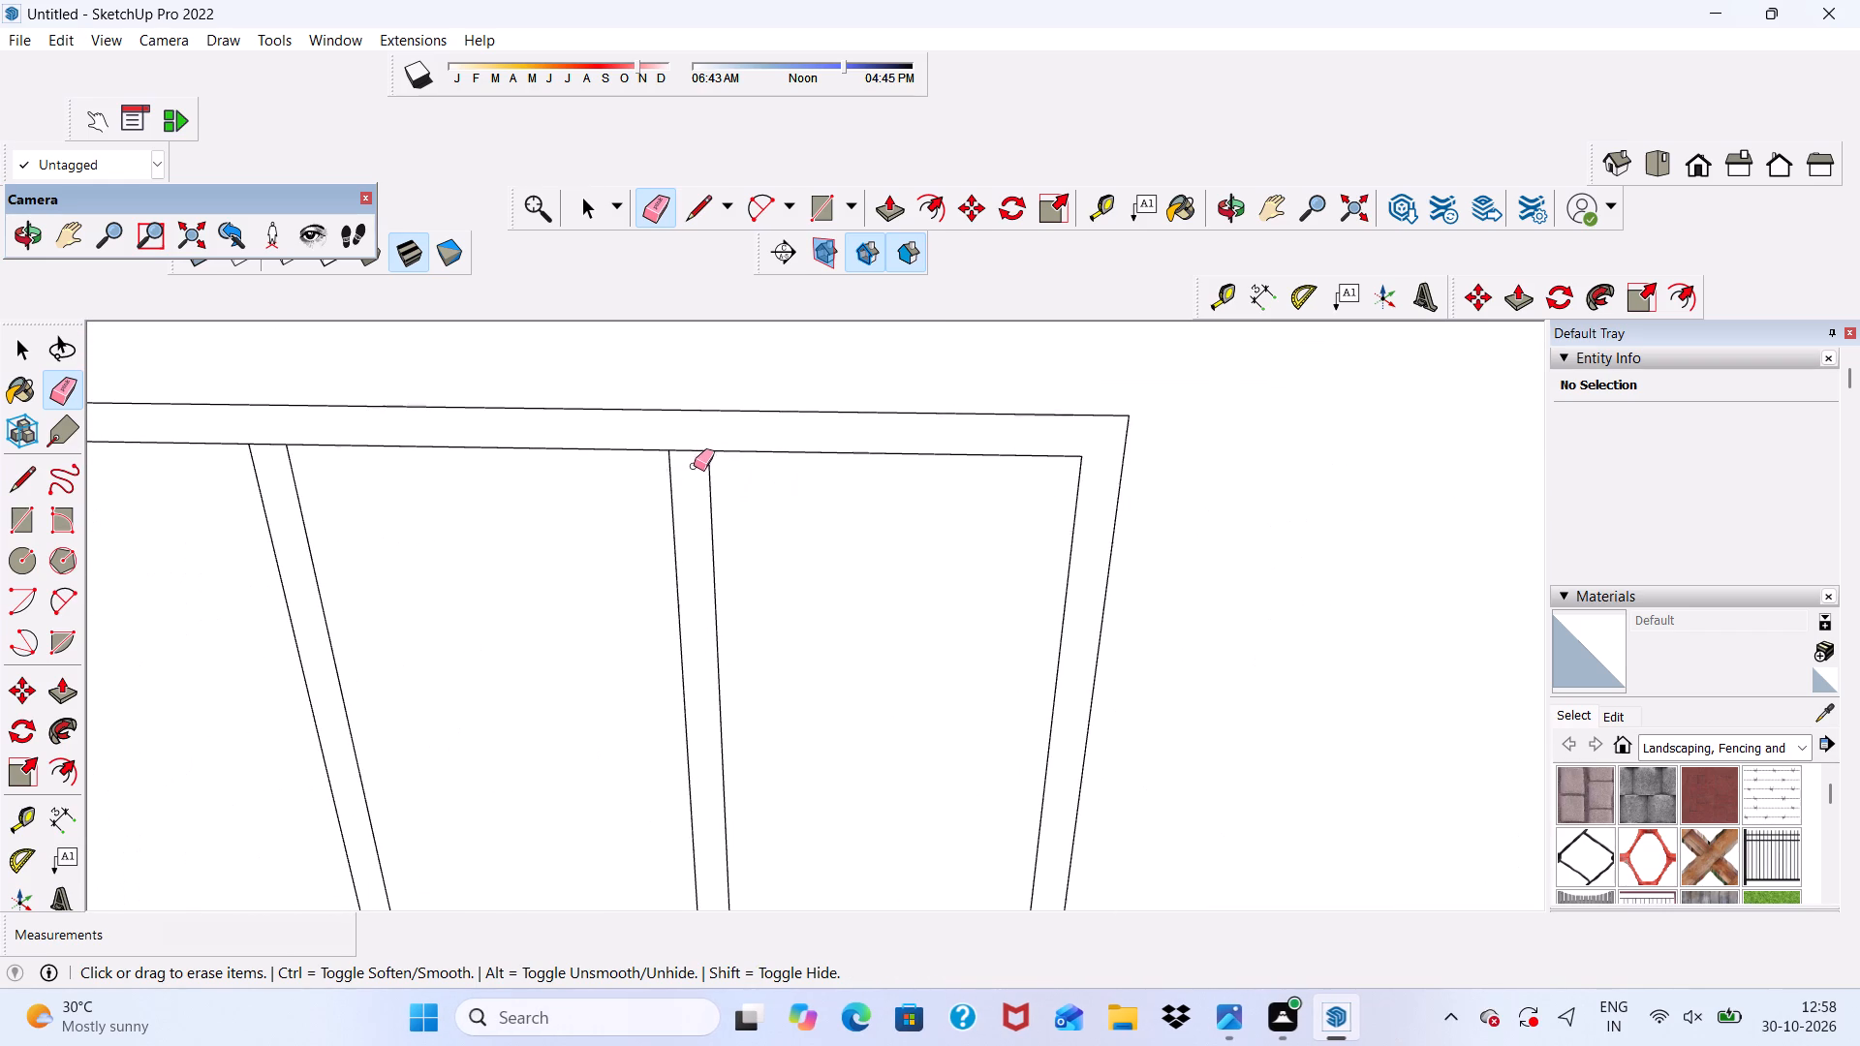
click(694, 446)
scroll(690, 452, down, 6)
scroll(774, 499, down, 5)
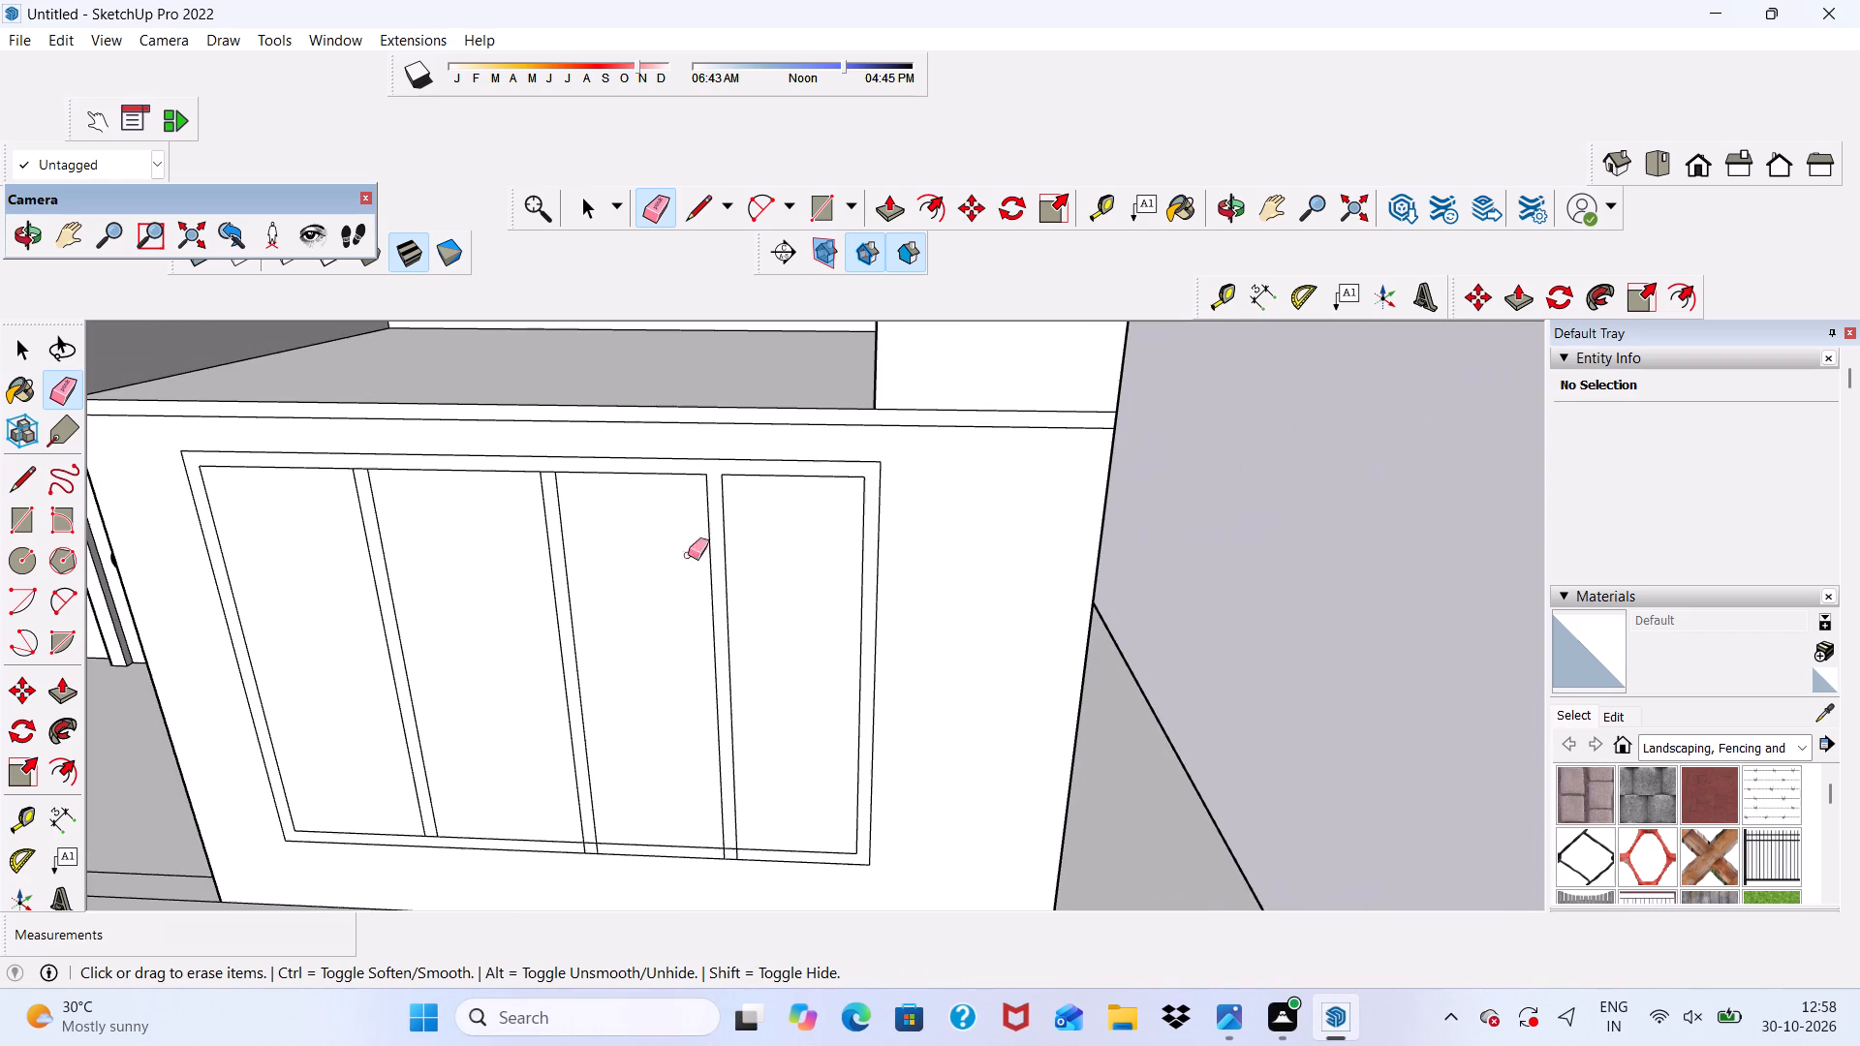
scroll(531, 573, up, 5)
scroll(616, 460, up, 4)
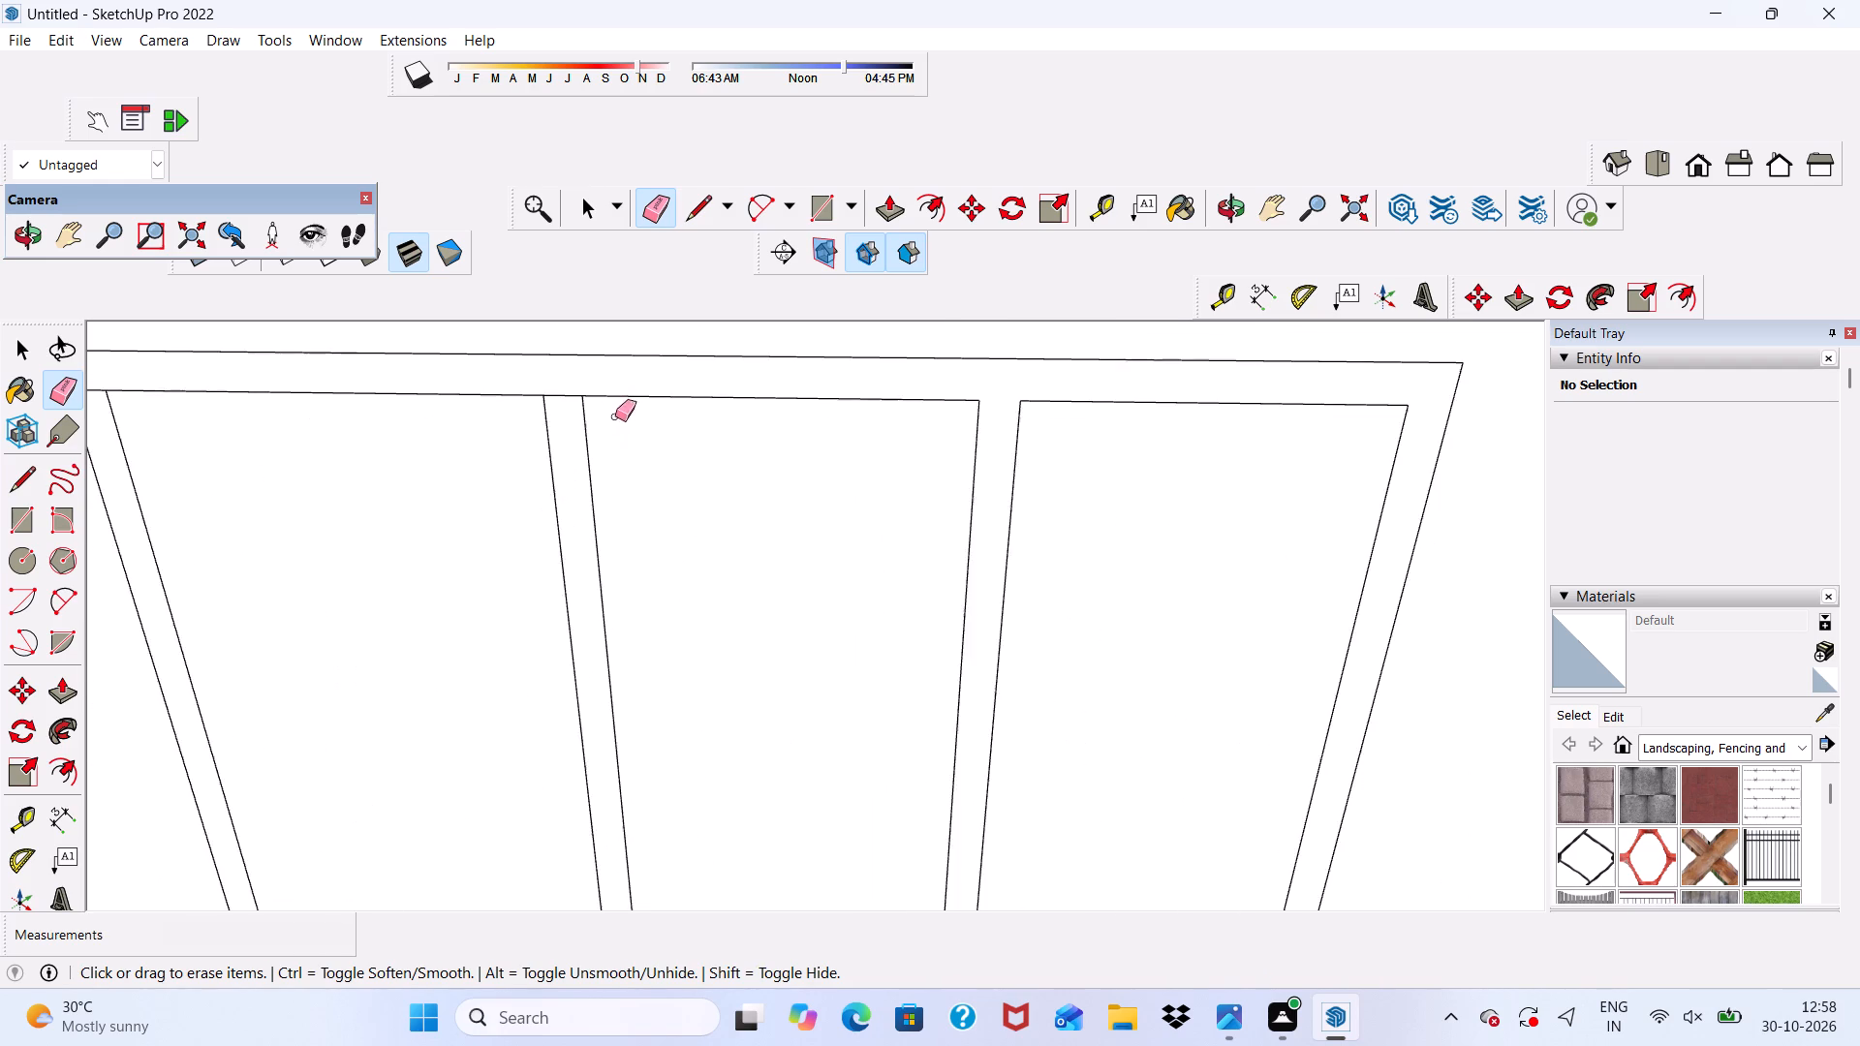
scroll(615, 416, up, 6)
drag(546, 378, 552, 424)
scroll(564, 424, down, 6)
scroll(738, 474, down, 5)
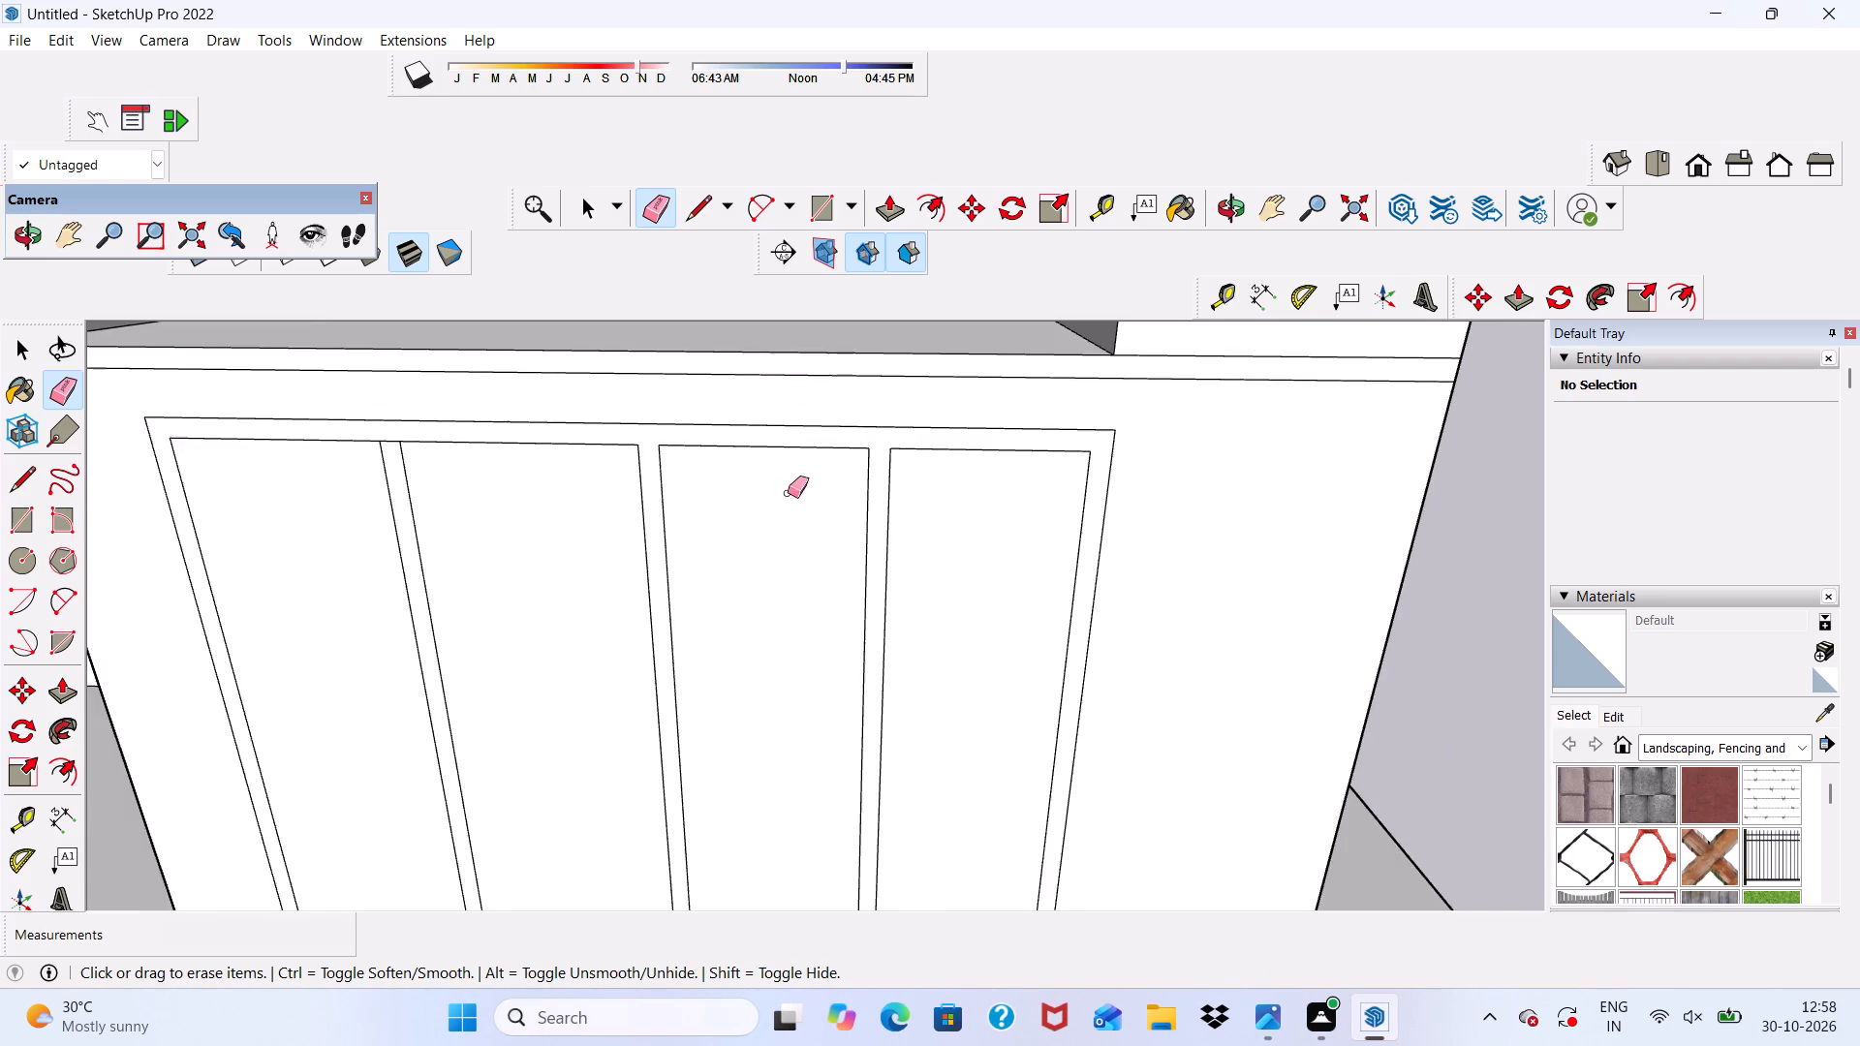
scroll(788, 493, down, 5)
scroll(134, 605, up, 5)
scroll(519, 347, up, 4)
scroll(507, 455, down, 6)
scroll(728, 427, up, 3)
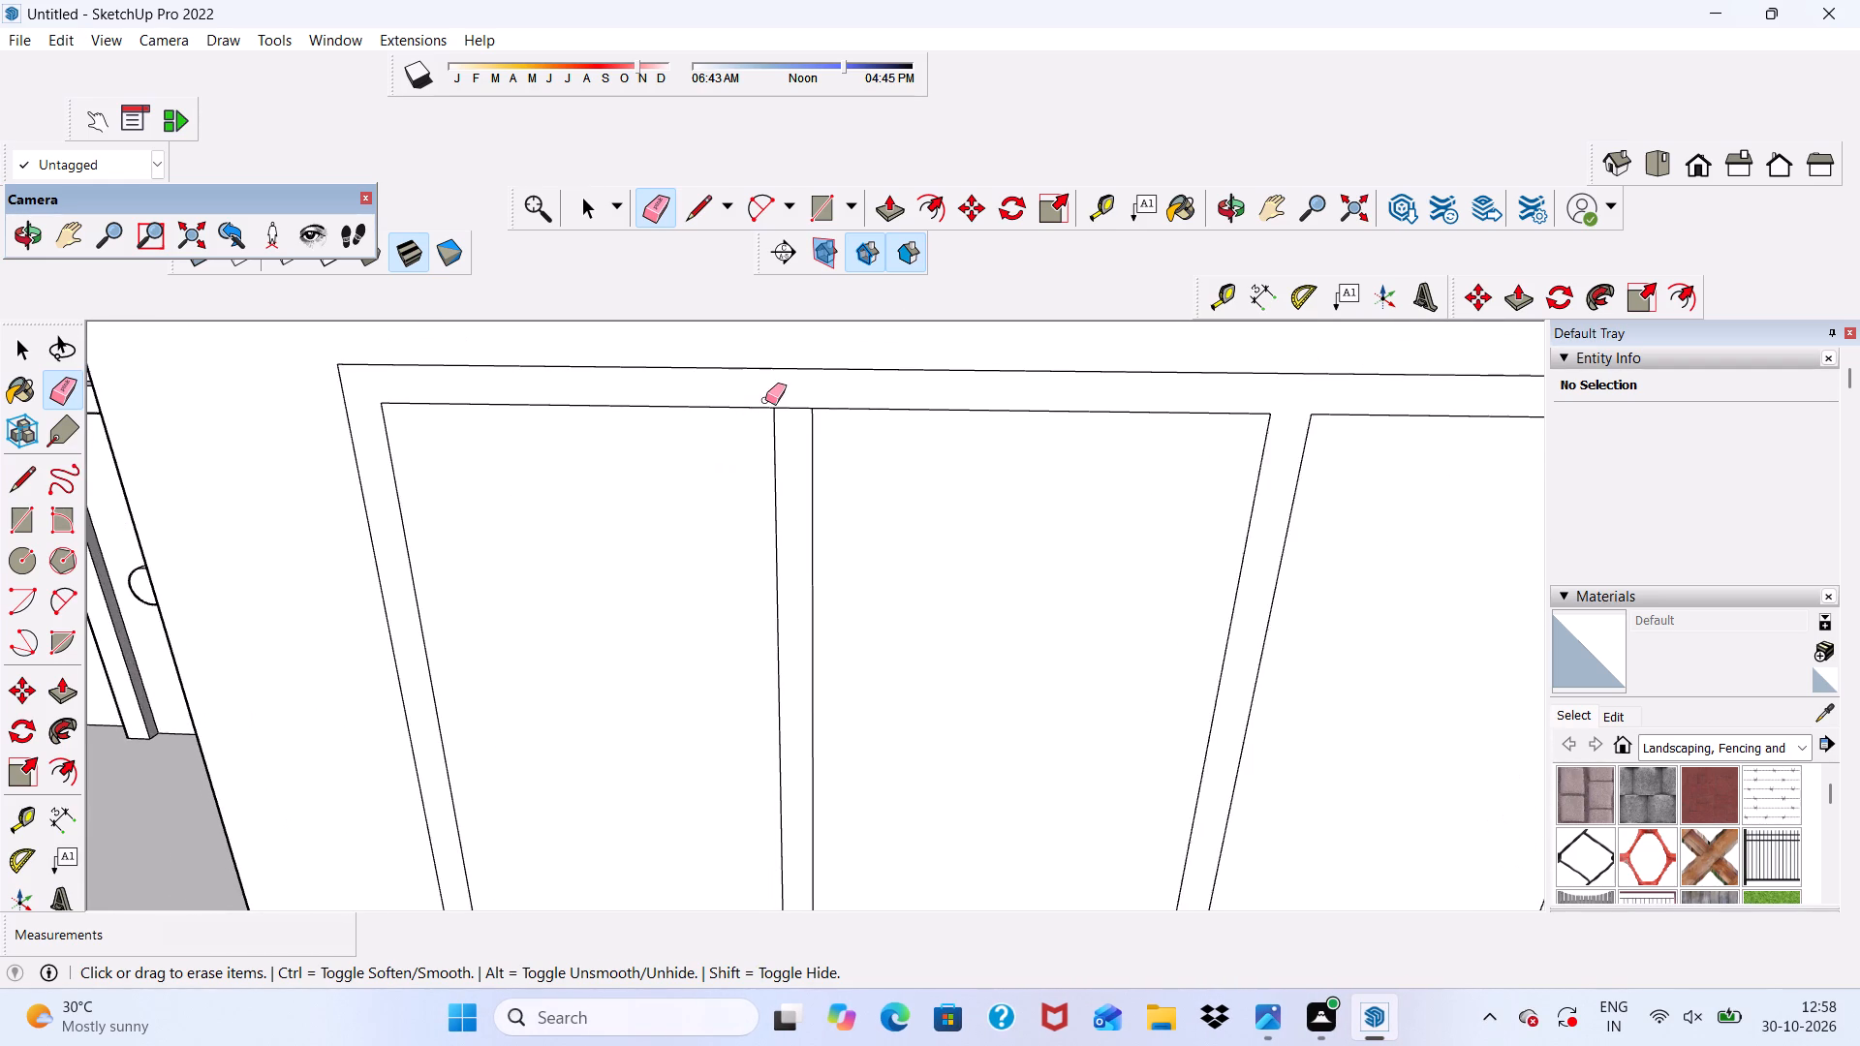
scroll(765, 400, up, 1)
drag(787, 400, 793, 410)
scroll(781, 395, down, 6)
scroll(883, 432, down, 8)
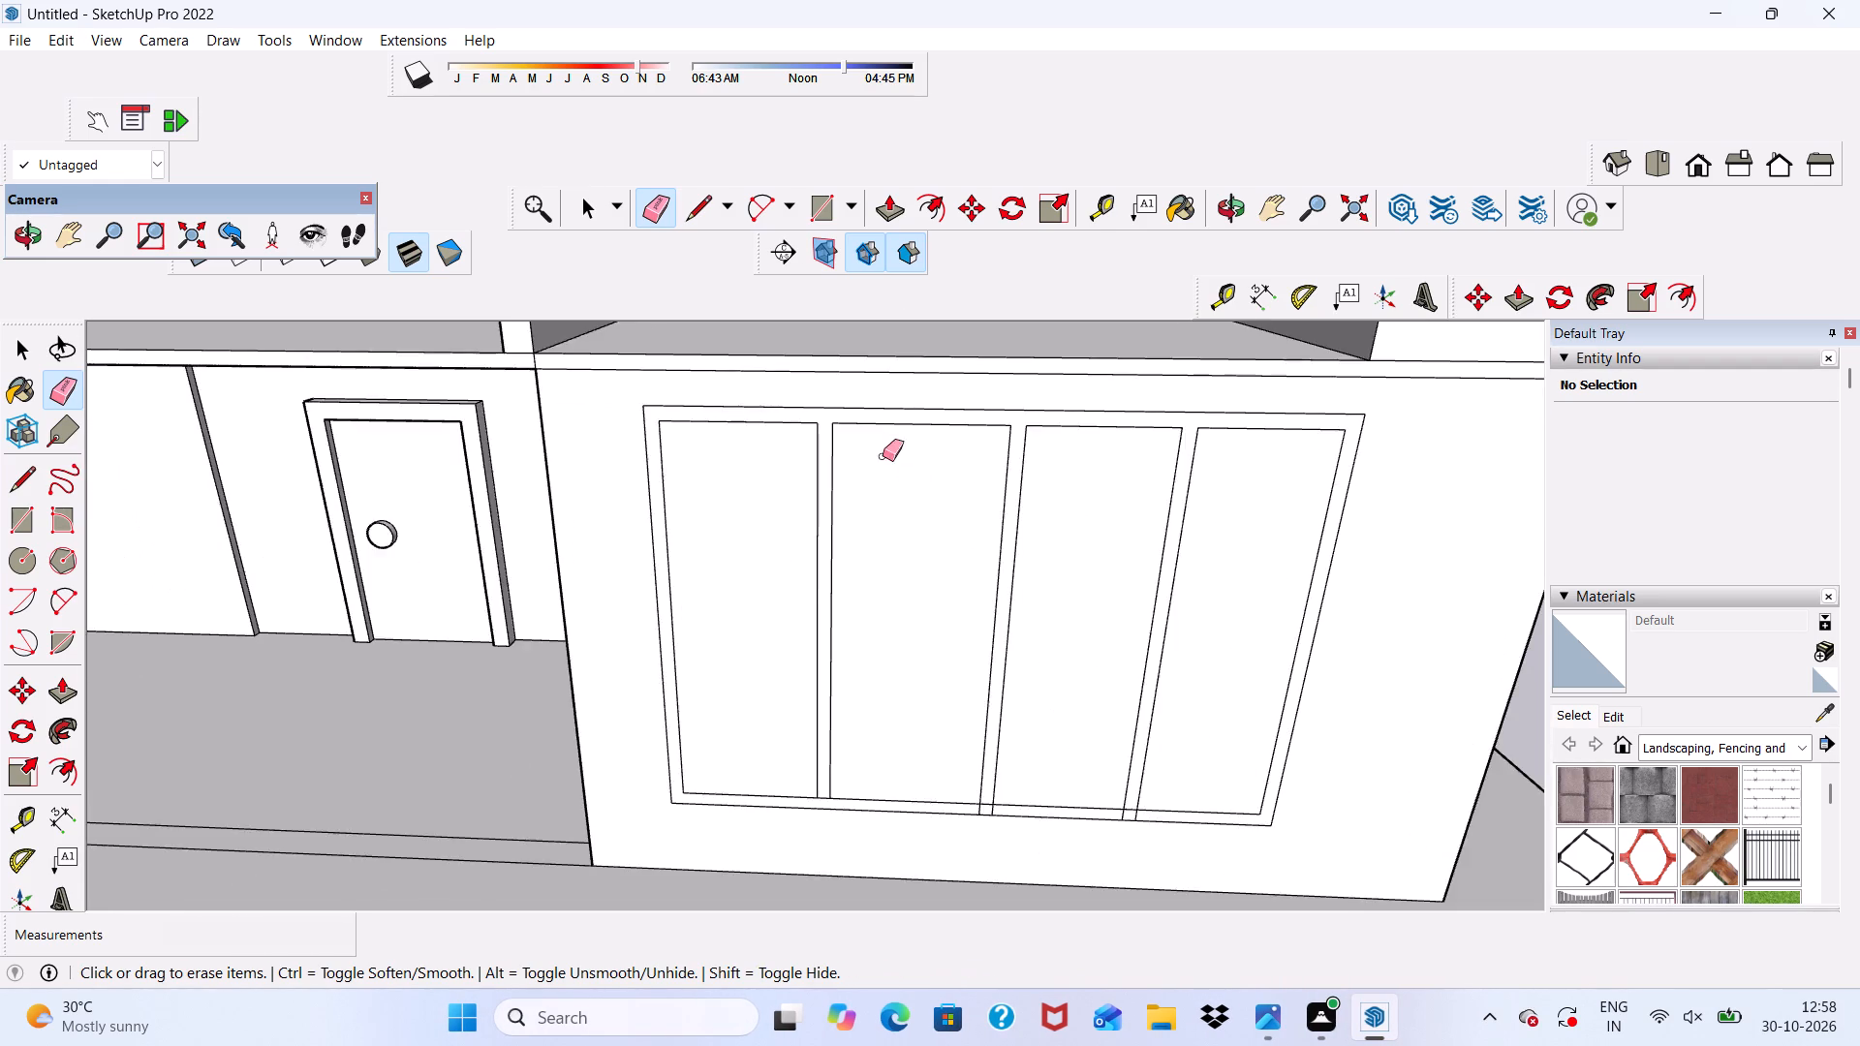
Erase the inner frame's bottom edge segment between the two lines of the mullion nearest the door.
scroll(883, 456, down, 3)
middle_drag(929, 727, 914, 670)
scroll(914, 670, up, 6)
scroll(885, 632, down, 1)
scroll(840, 608, up, 11)
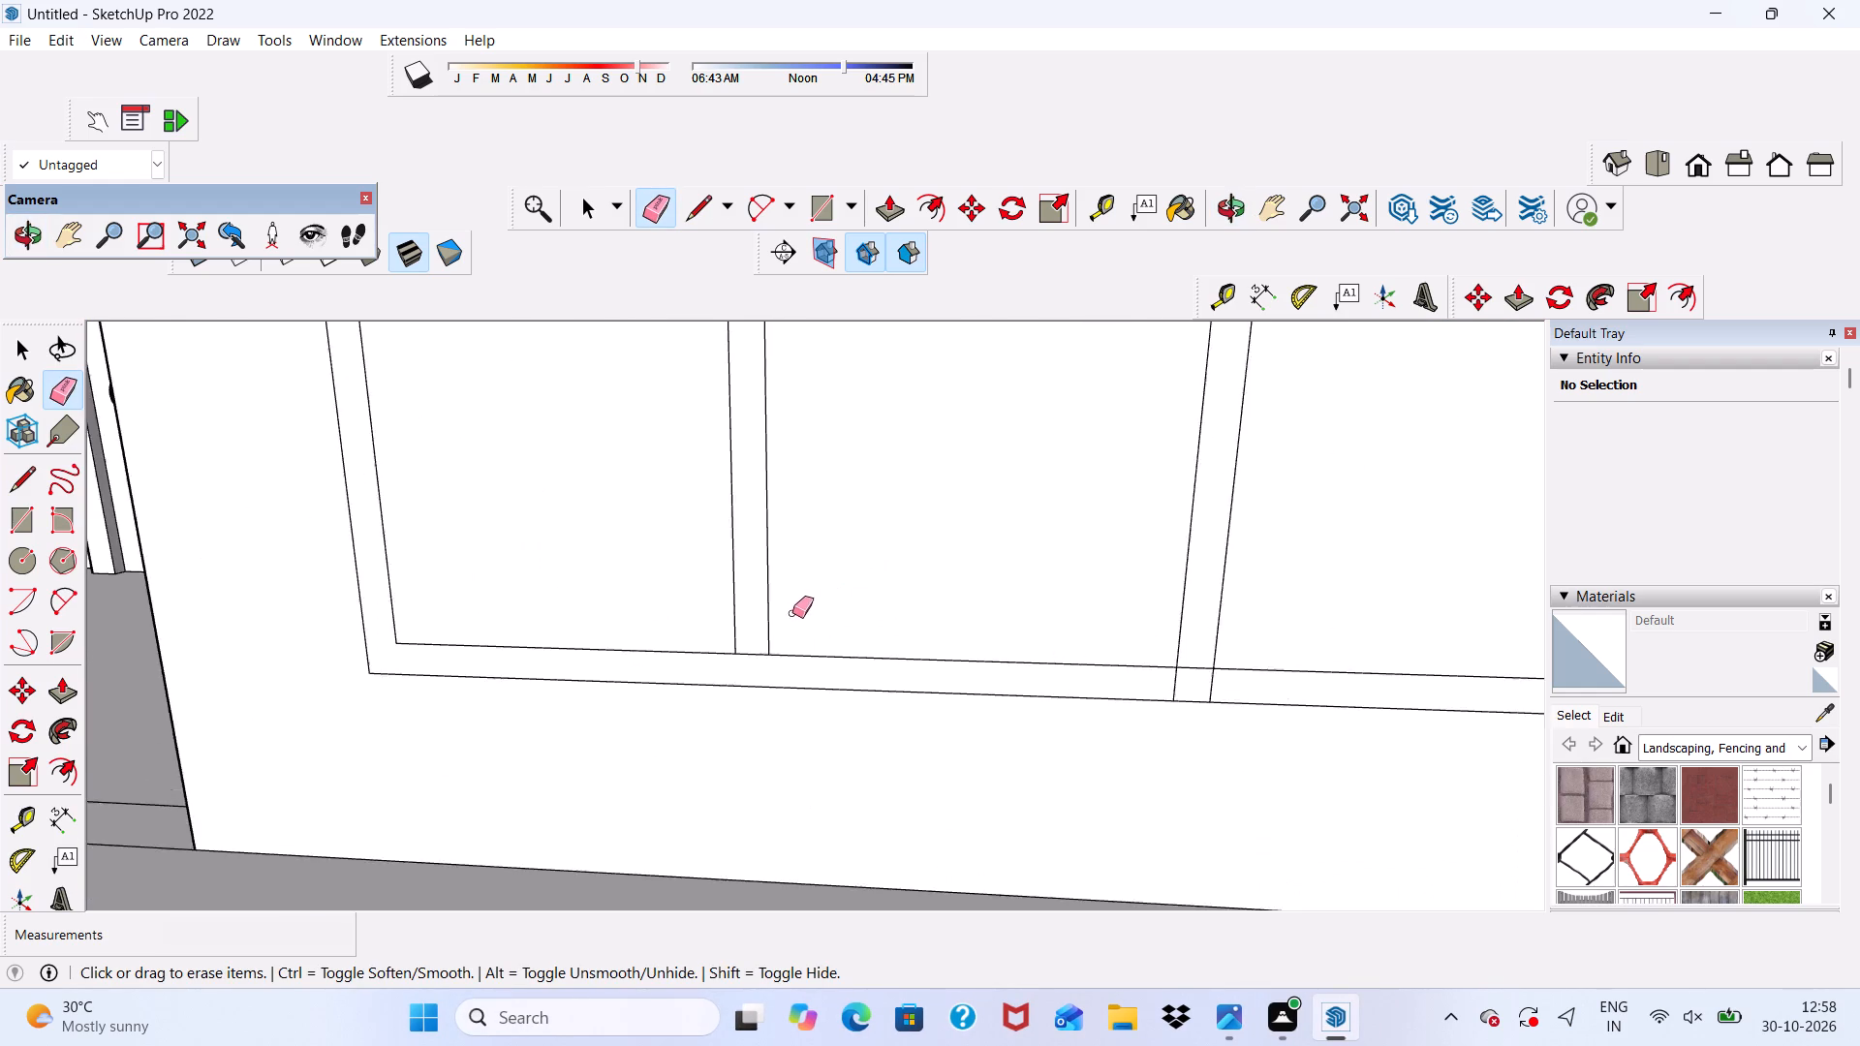
scroll(792, 613, up, 3)
click(726, 673)
drag(726, 673, 725, 682)
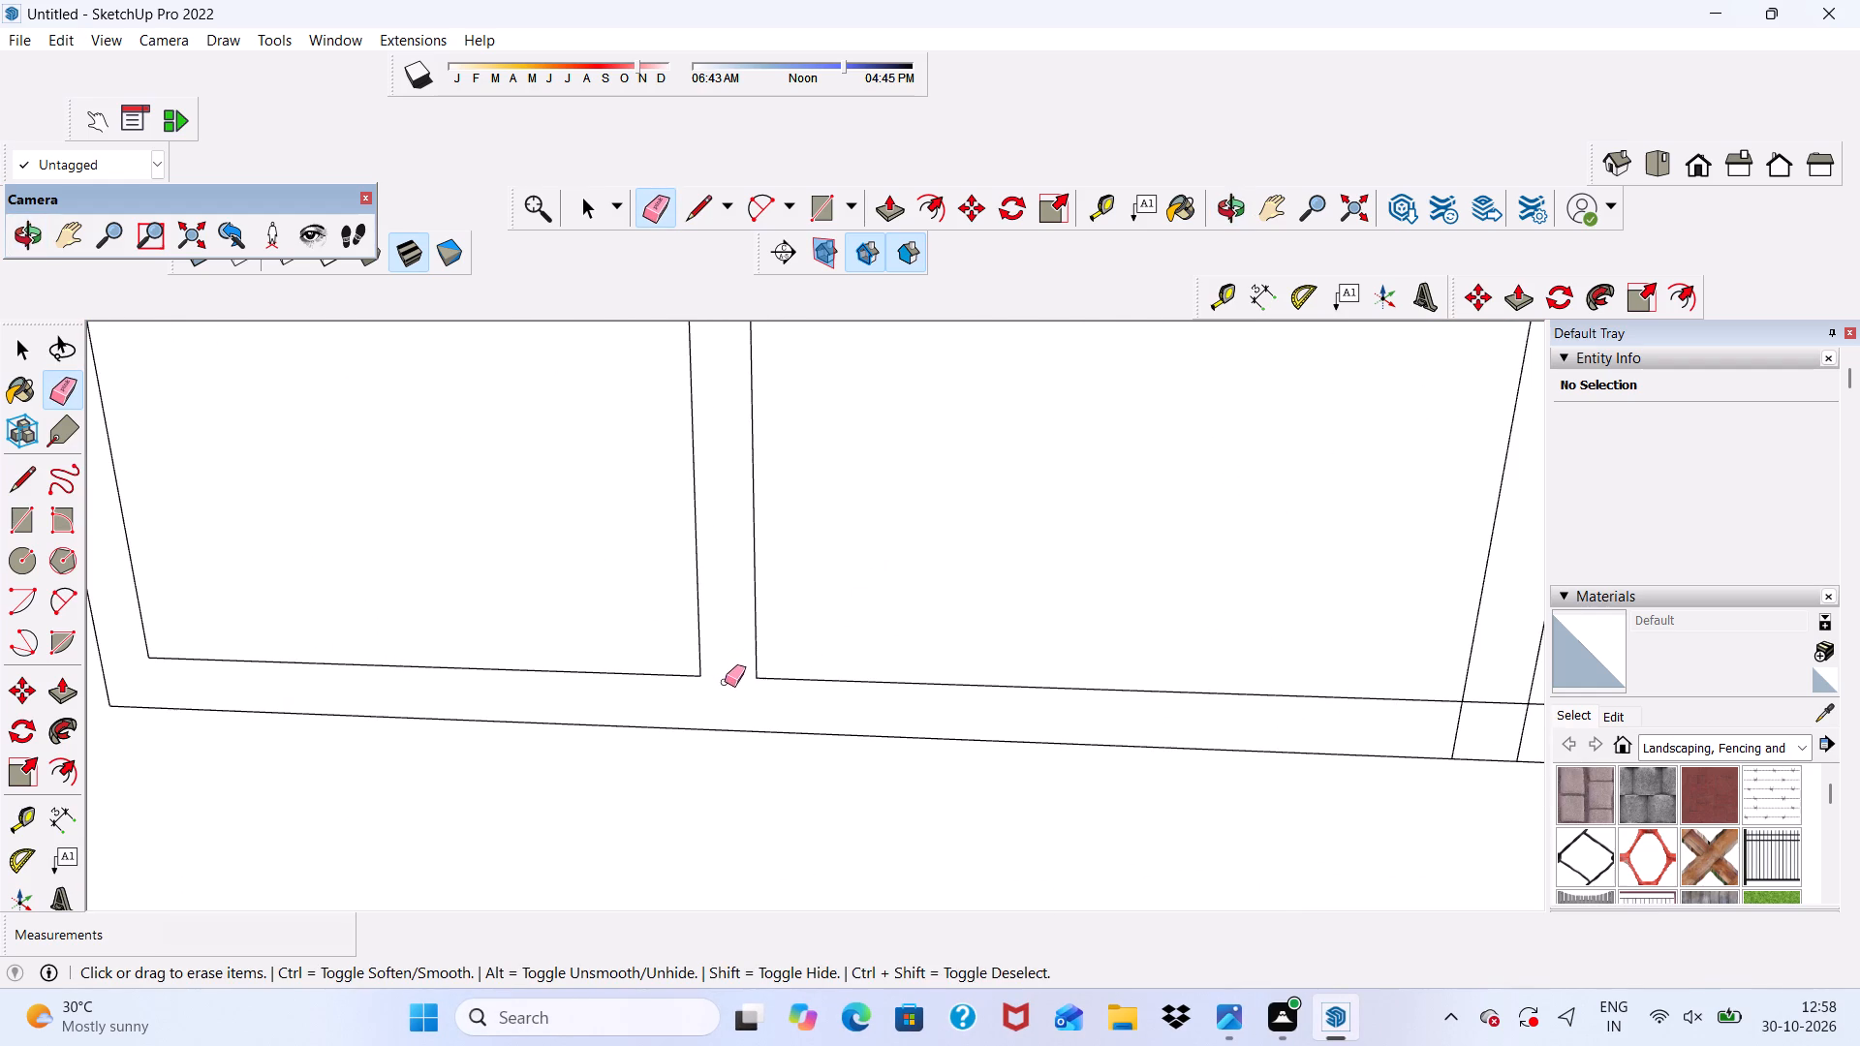
Erase the inner bottom edge segments and overrunning line ends at the feet of the middle and last mullions.
scroll(616, 643, down, 5)
scroll(1188, 690, up, 5)
drag(1126, 657, 1126, 703)
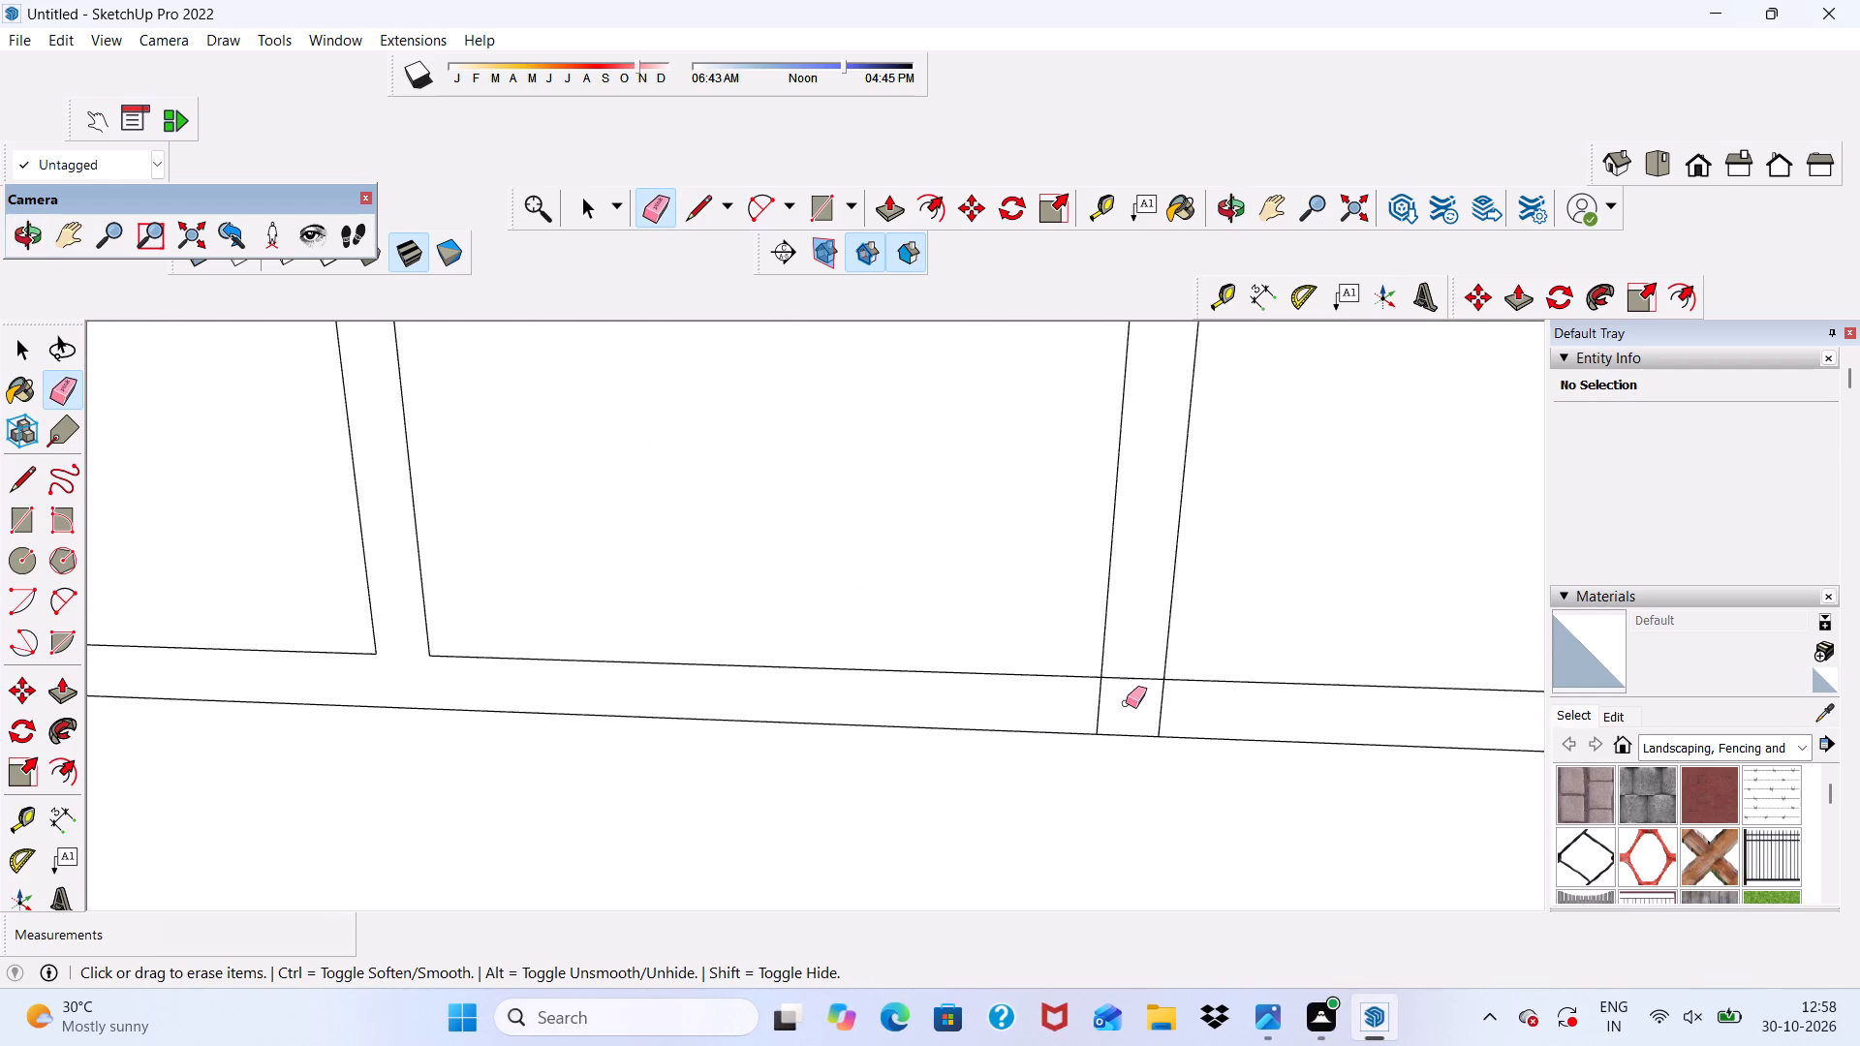
drag(1126, 703, 1126, 704)
drag(1126, 704, 1053, 722)
drag(1128, 712, 1174, 712)
scroll(808, 623, down, 6)
scroll(585, 656, down, 6)
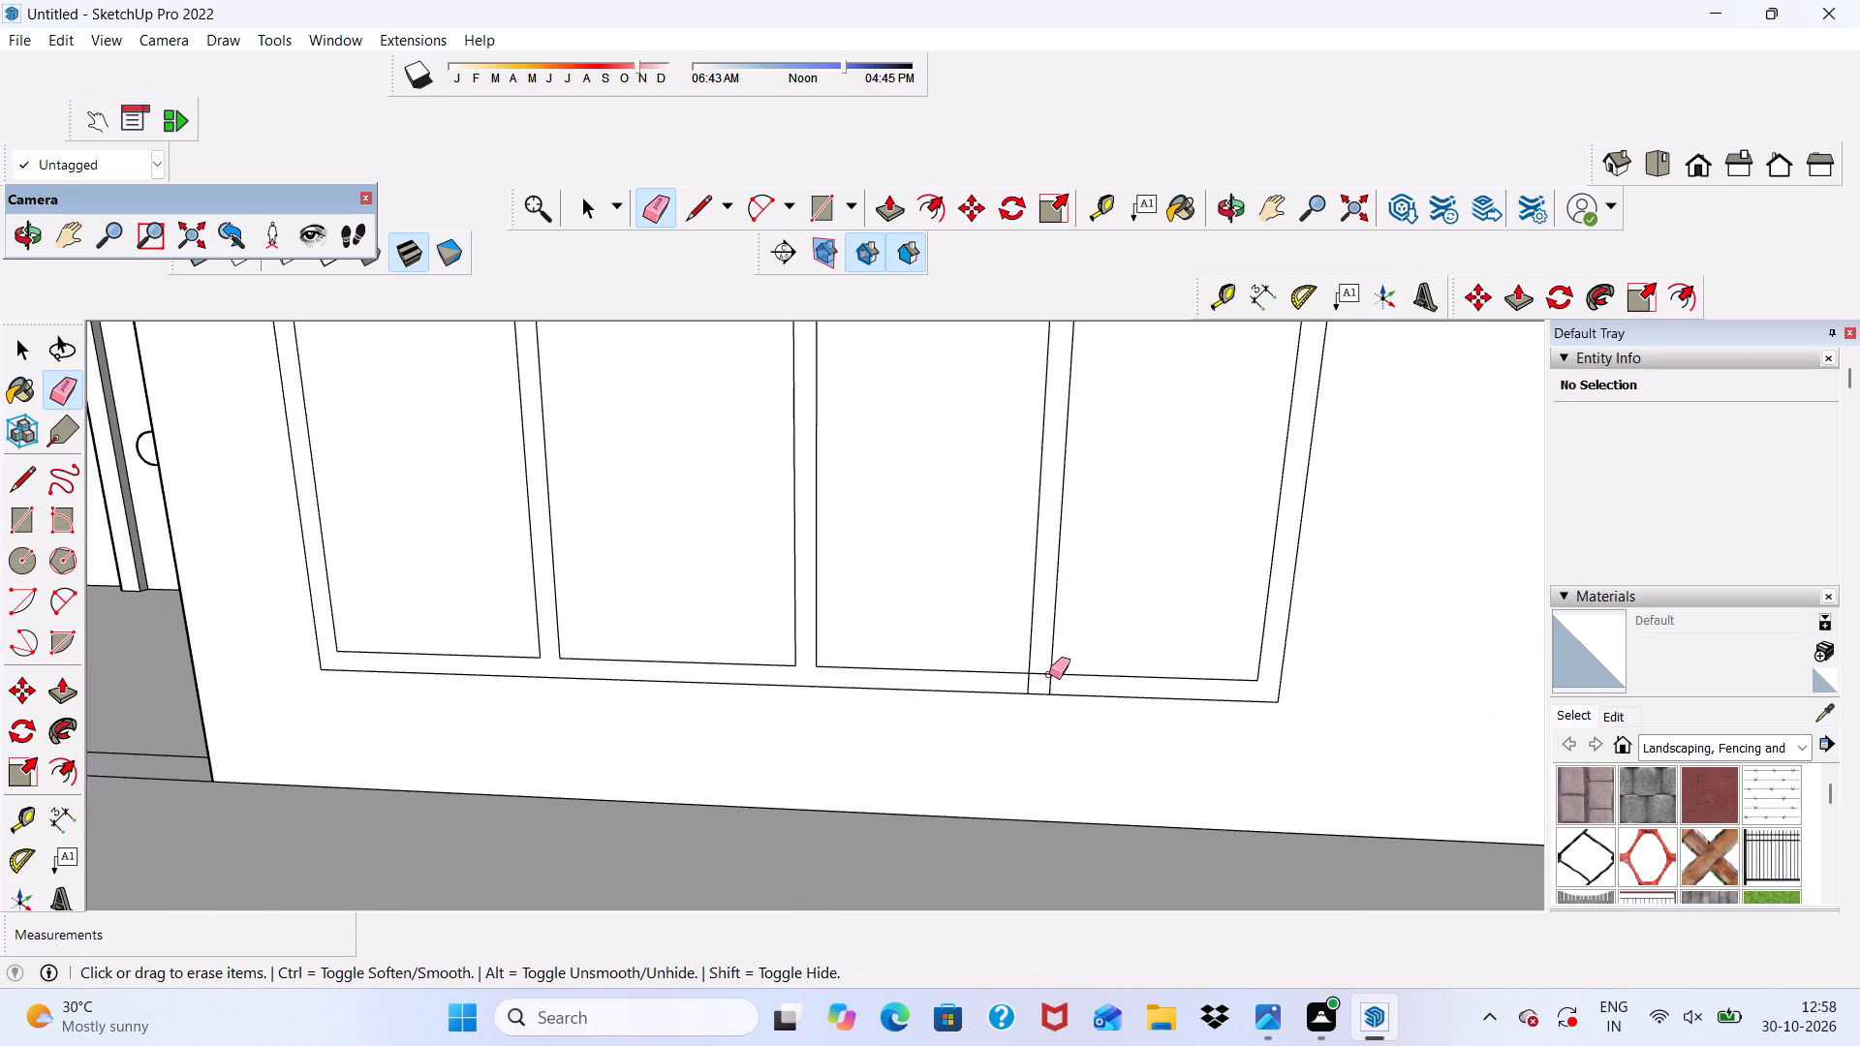
scroll(1045, 662, up, 6)
scroll(959, 677, up, 5)
drag(960, 677, 953, 724)
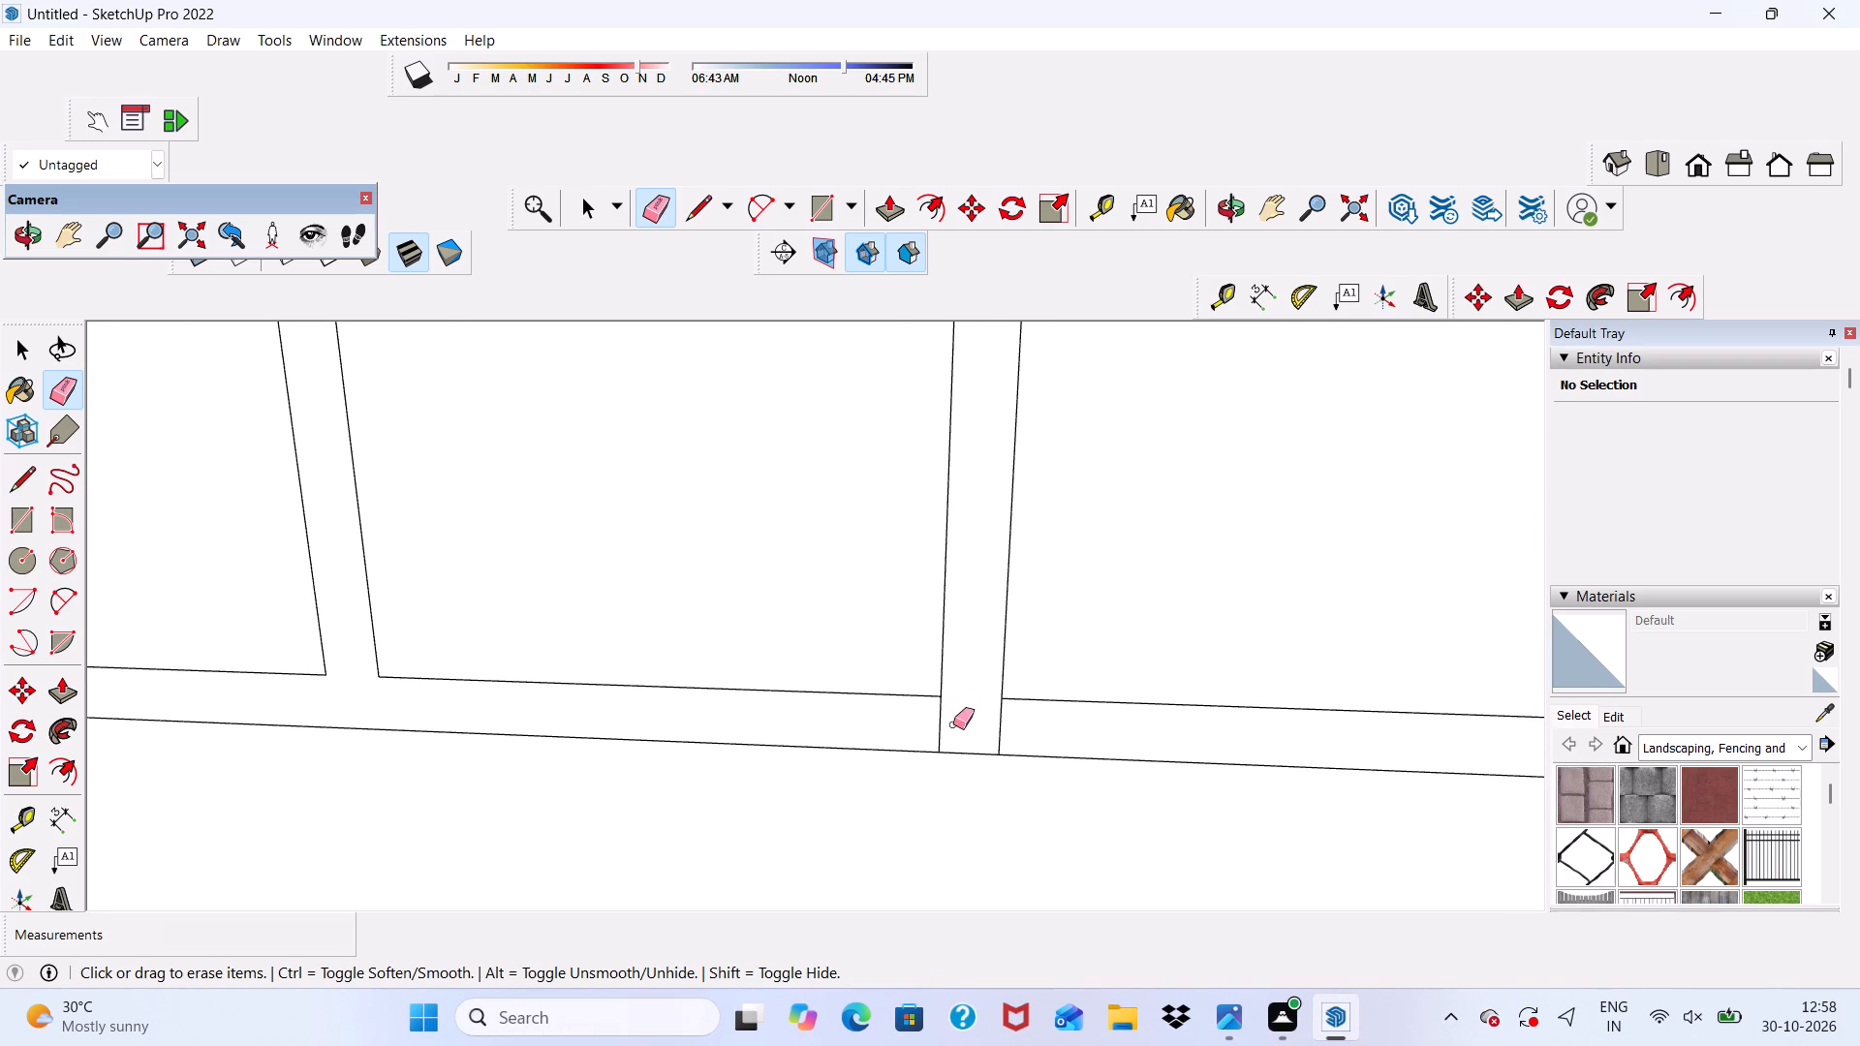
drag(953, 724, 918, 738)
drag(955, 722, 1016, 727)
Push/Pull the joined window frame and mullion face 3" outward from the front wall.
click(902, 202)
scroll(998, 667, up, 2)
click(950, 655)
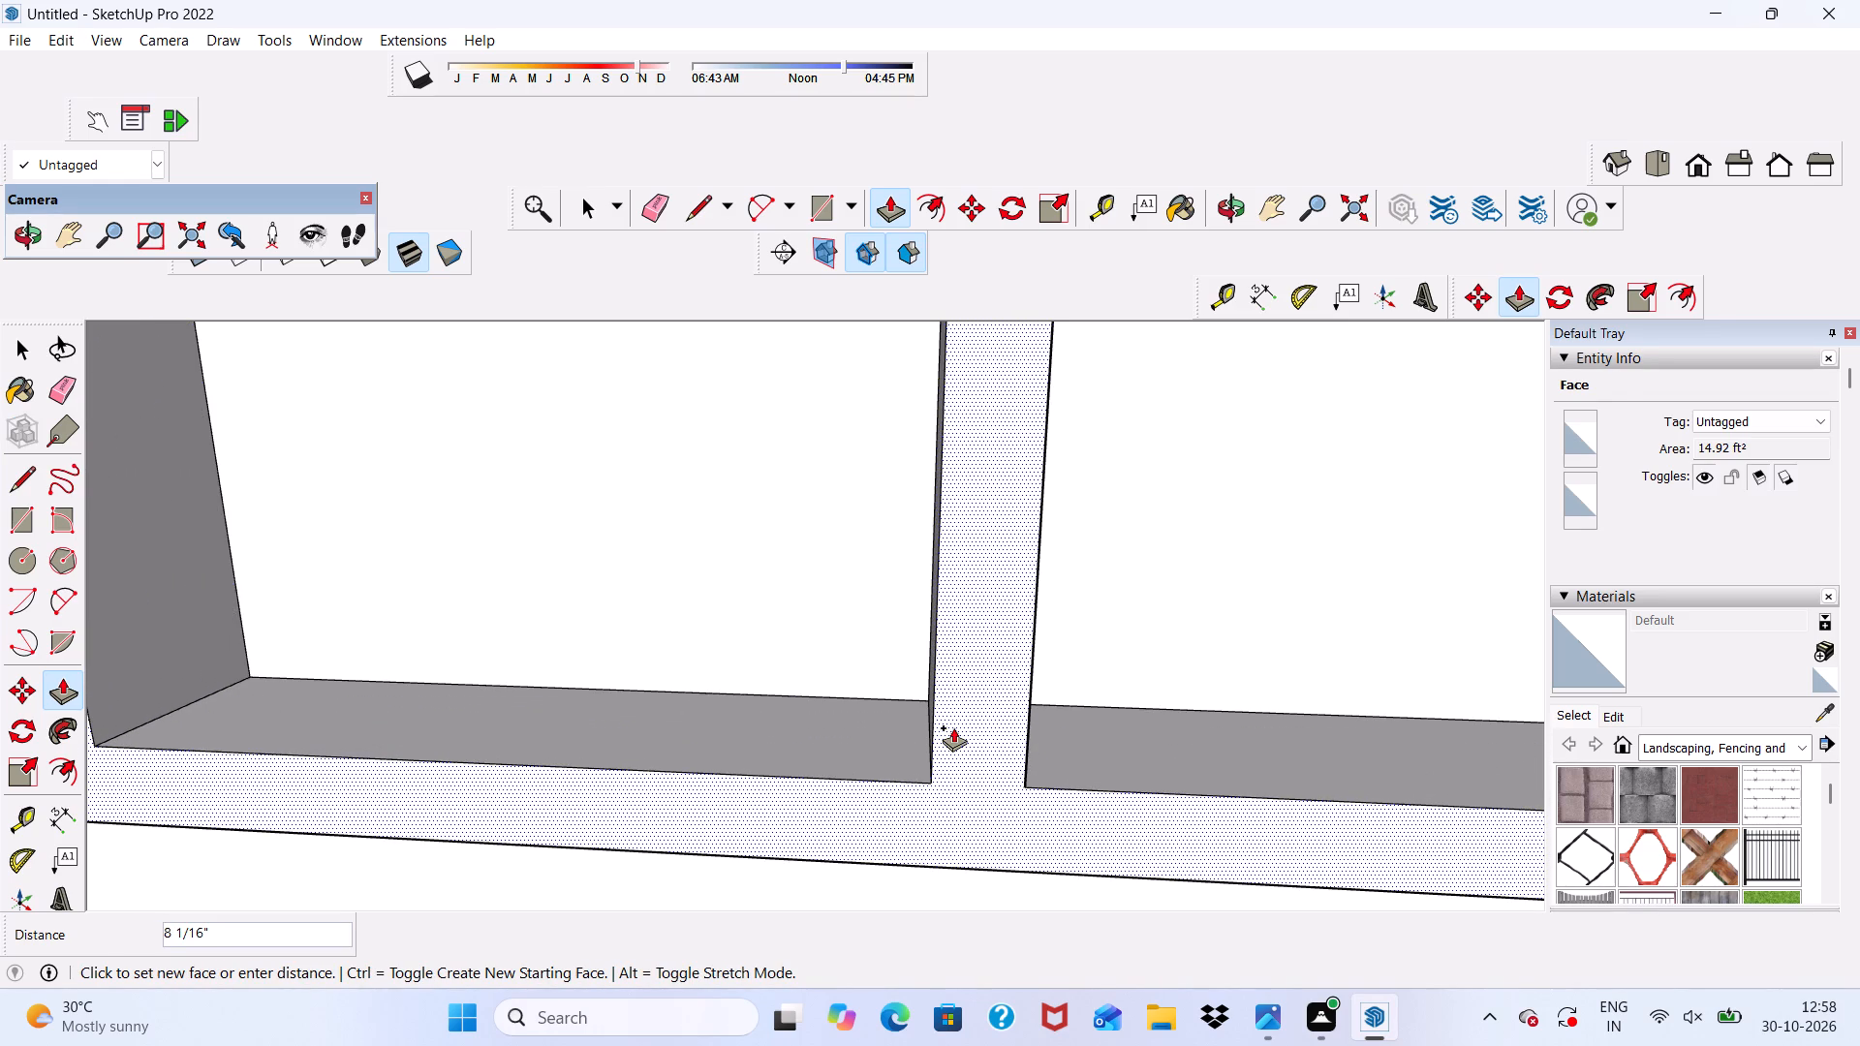
key(3)
key(shift+quotedbl)
key(Return)
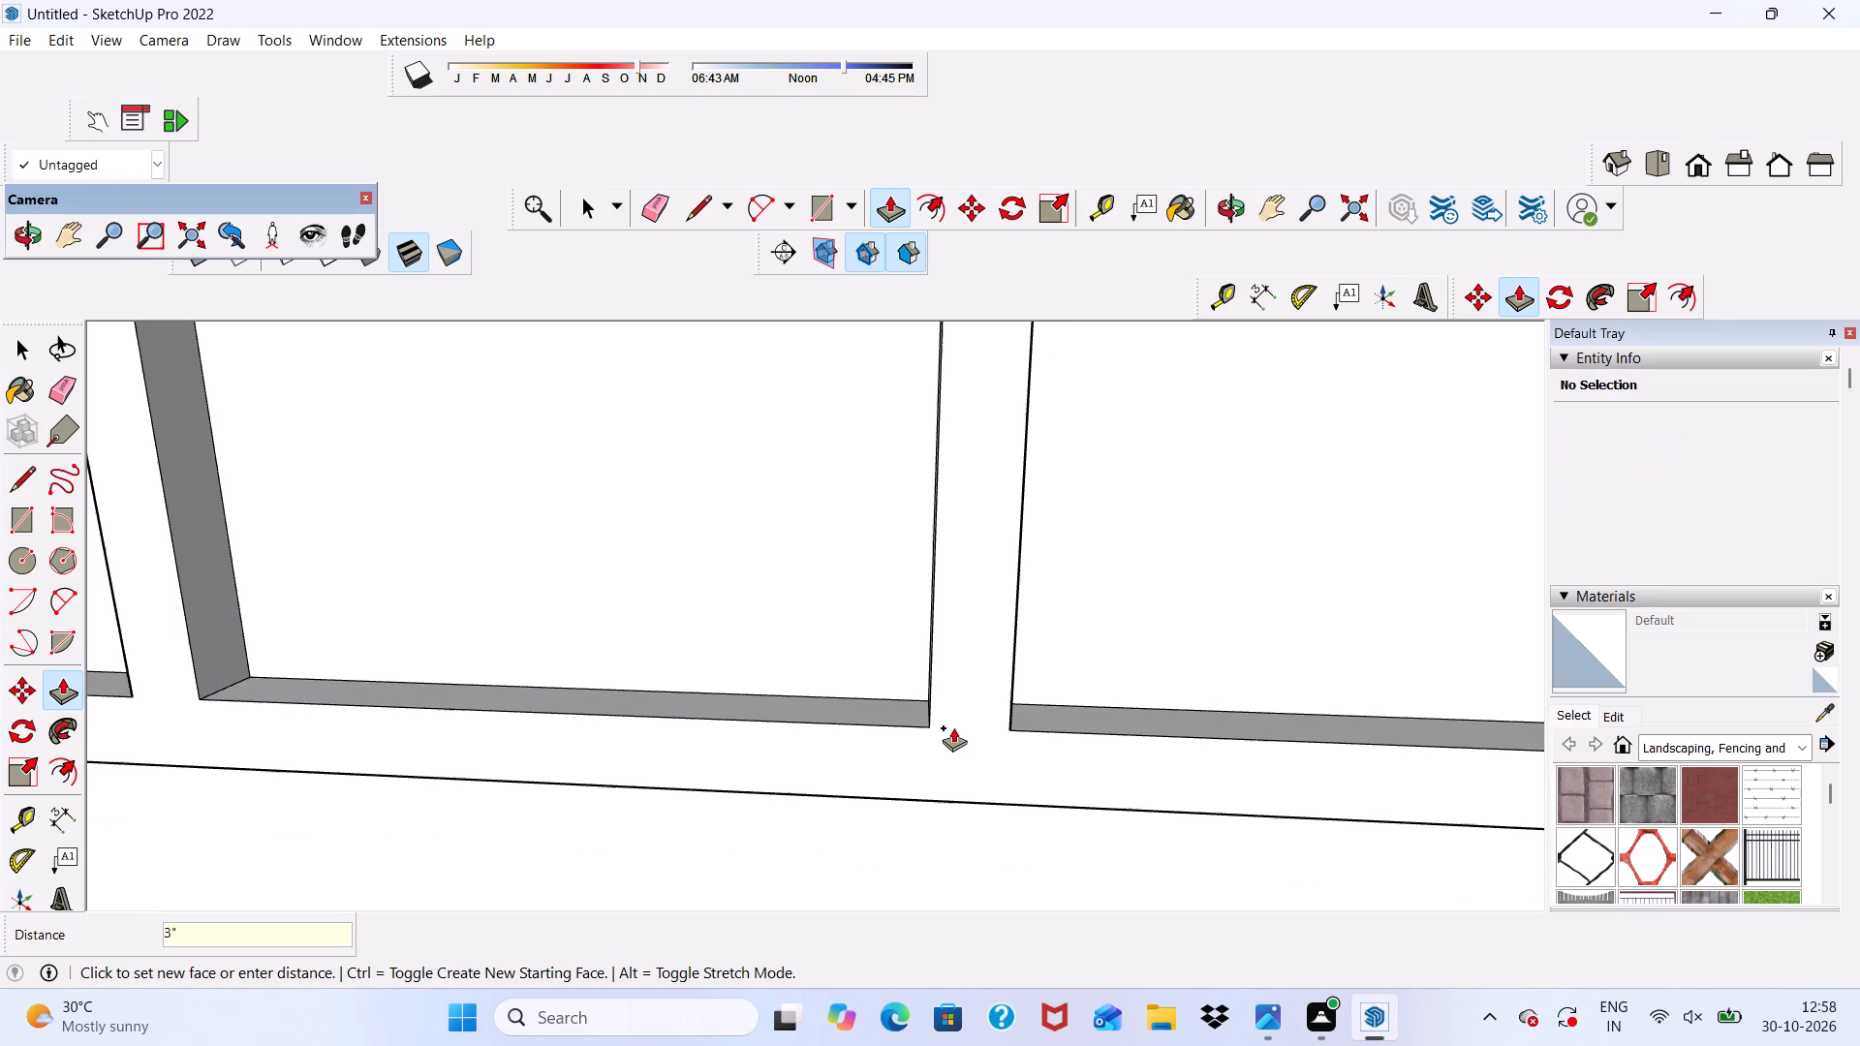
key(space)
Examine the extruded window frame and mullions from several angles and distances.
scroll(963, 578, down, 5)
scroll(756, 634, down, 19)
middle_drag(856, 725, 937, 620)
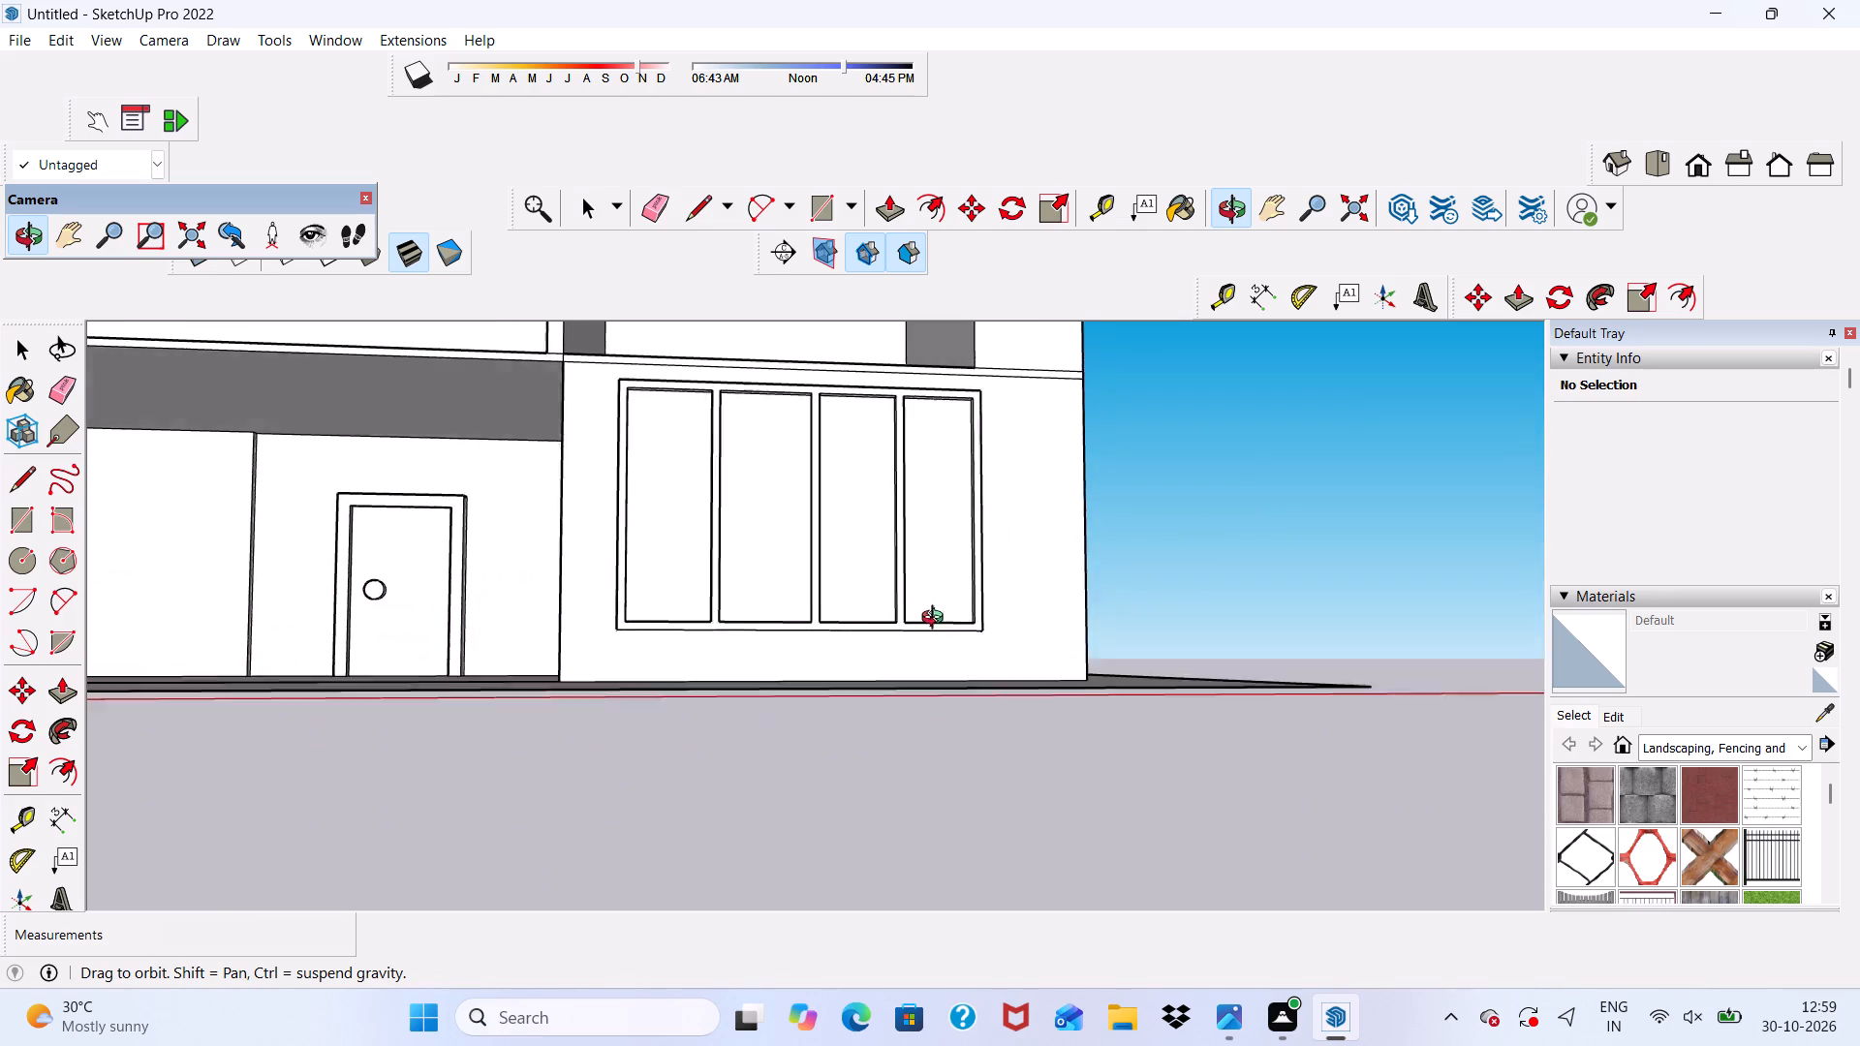
middle_drag(937, 620, 869, 754)
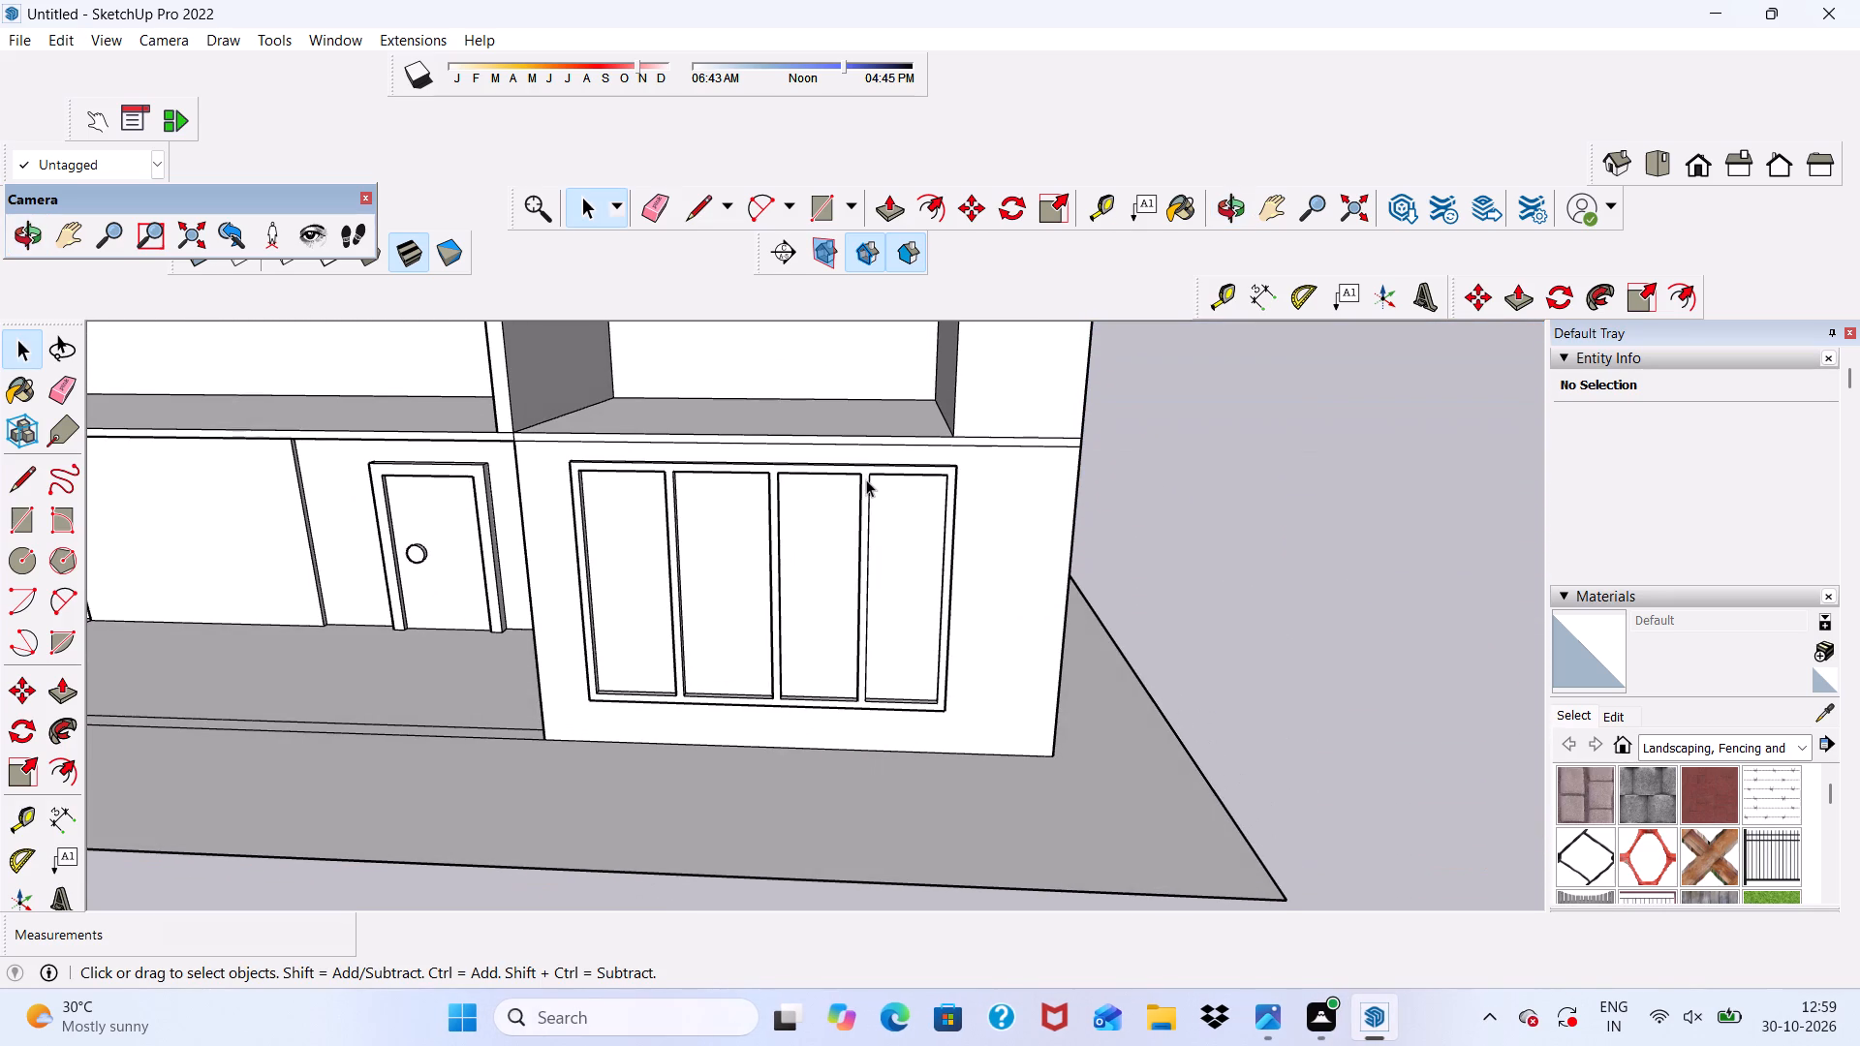
scroll(866, 476, up, 10)
scroll(858, 475, down, 7)
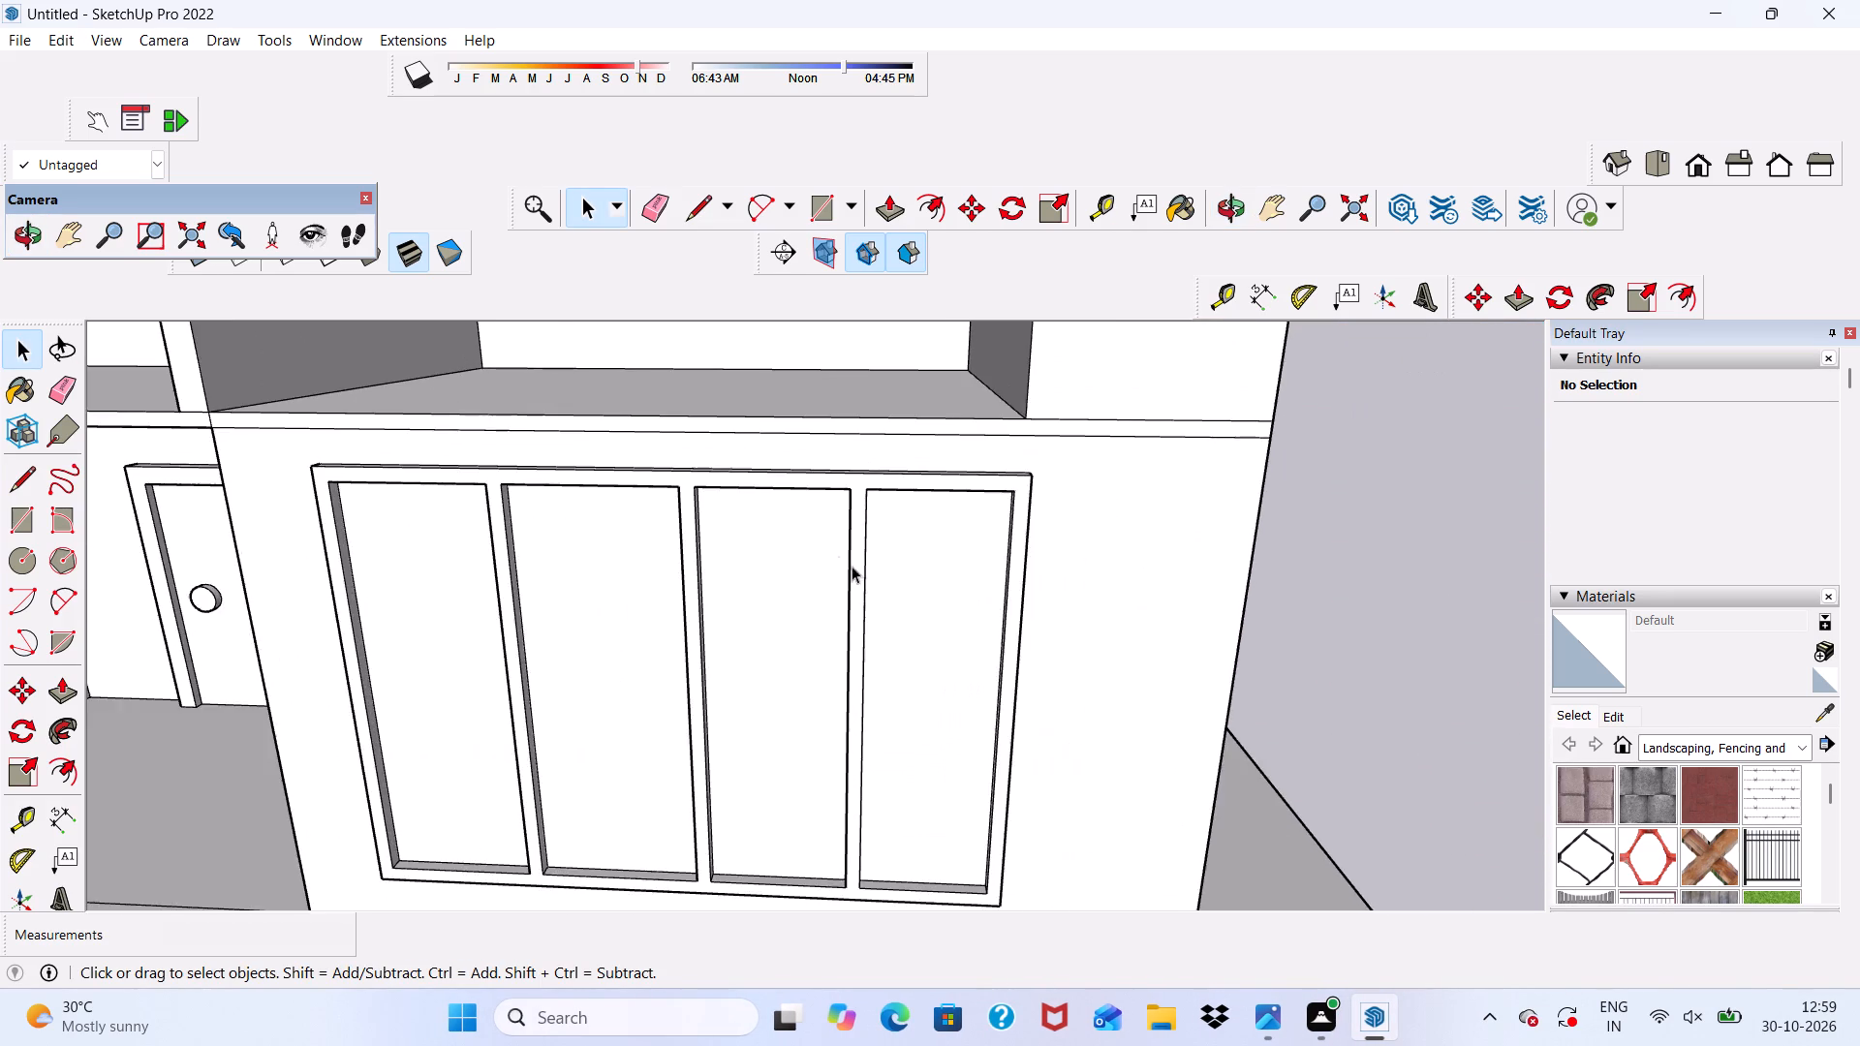
scroll(852, 566, down, 5)
scroll(685, 446, down, 2)
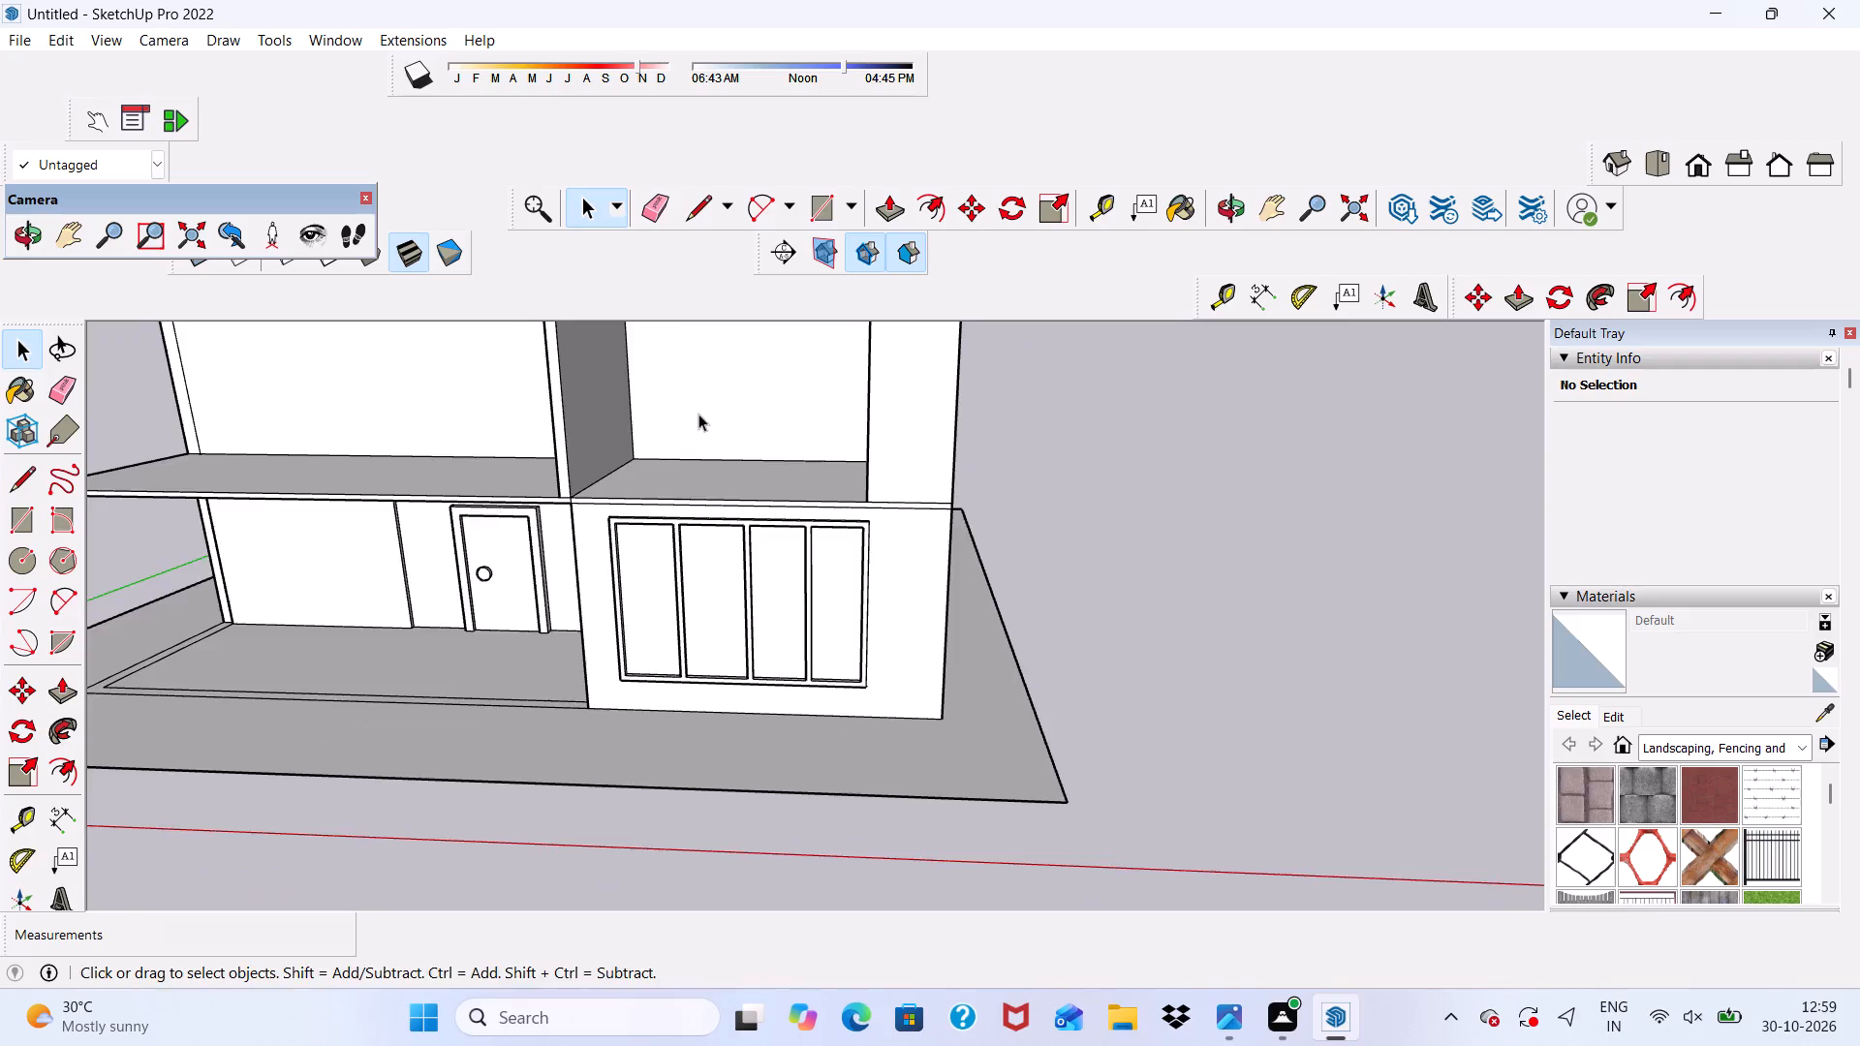
Draw a rectangle about 13' 8" by 10' 11" over the open top of the upper-storey room above the mullioned window.
middle_drag(698, 414, 716, 531)
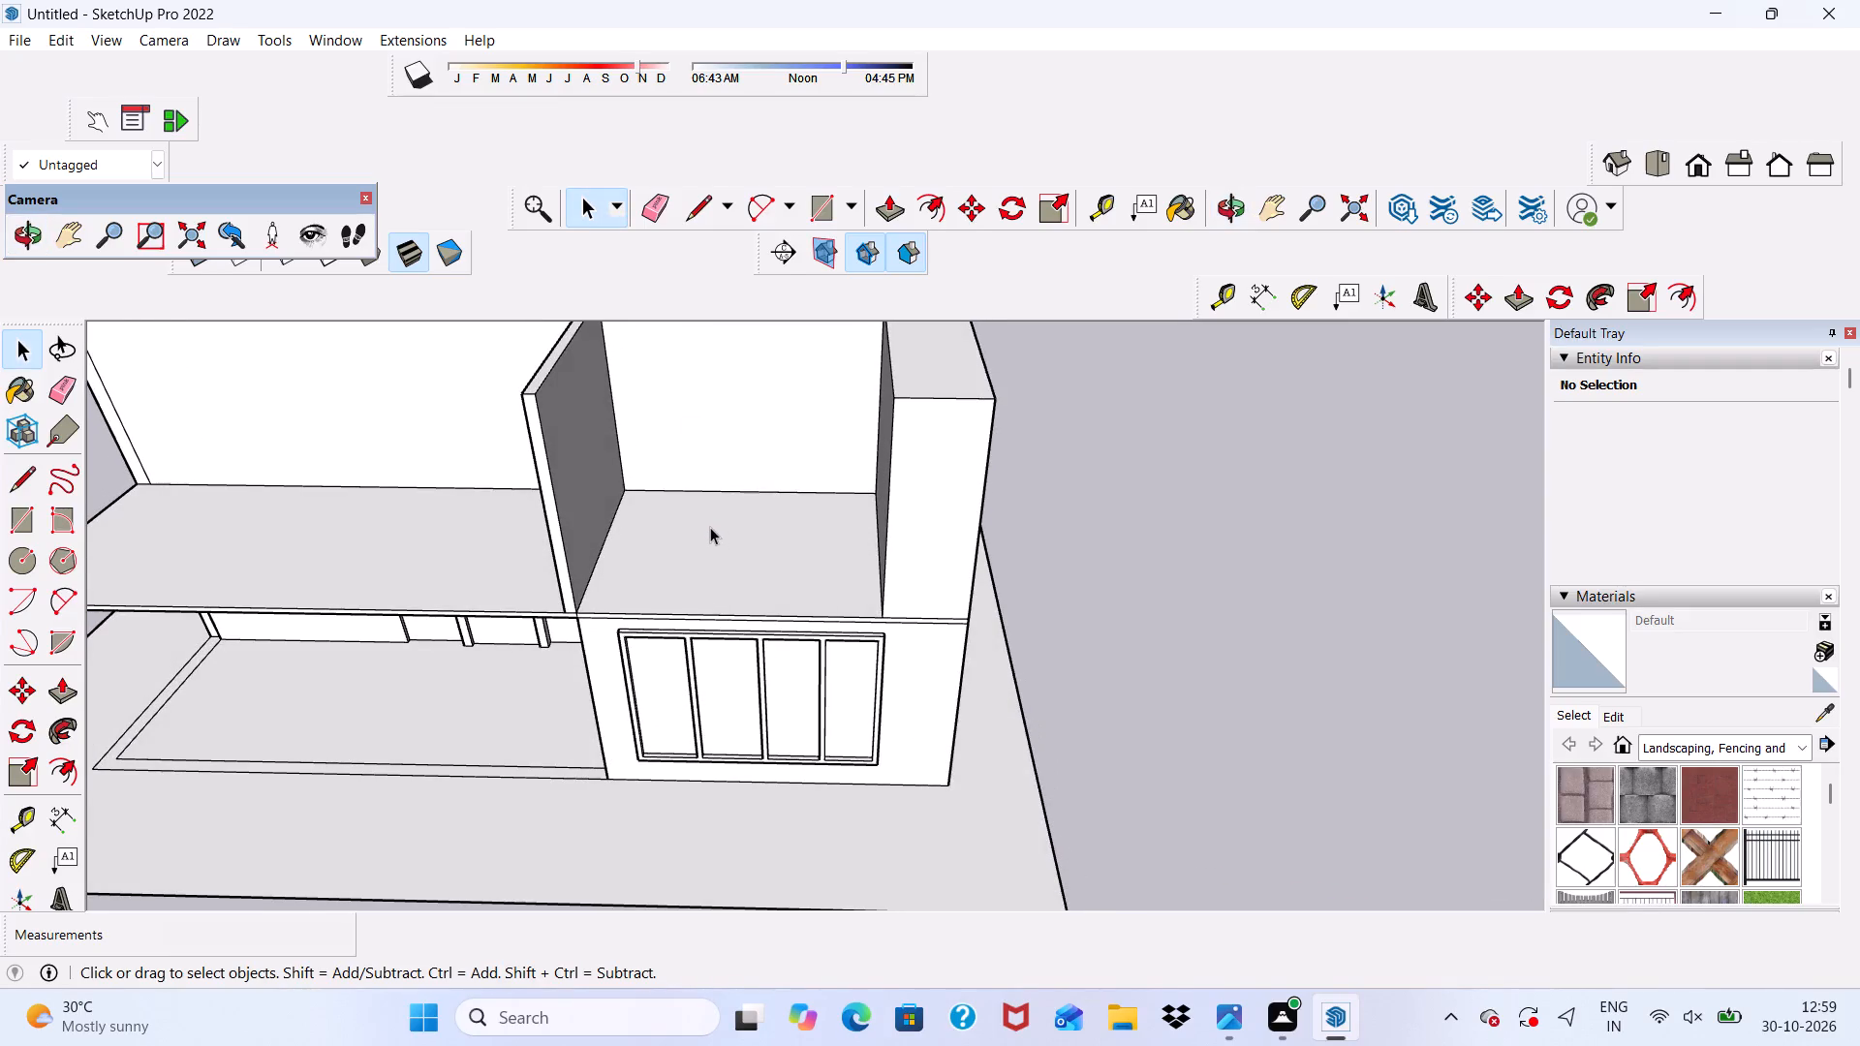
scroll(710, 527, down, 2)
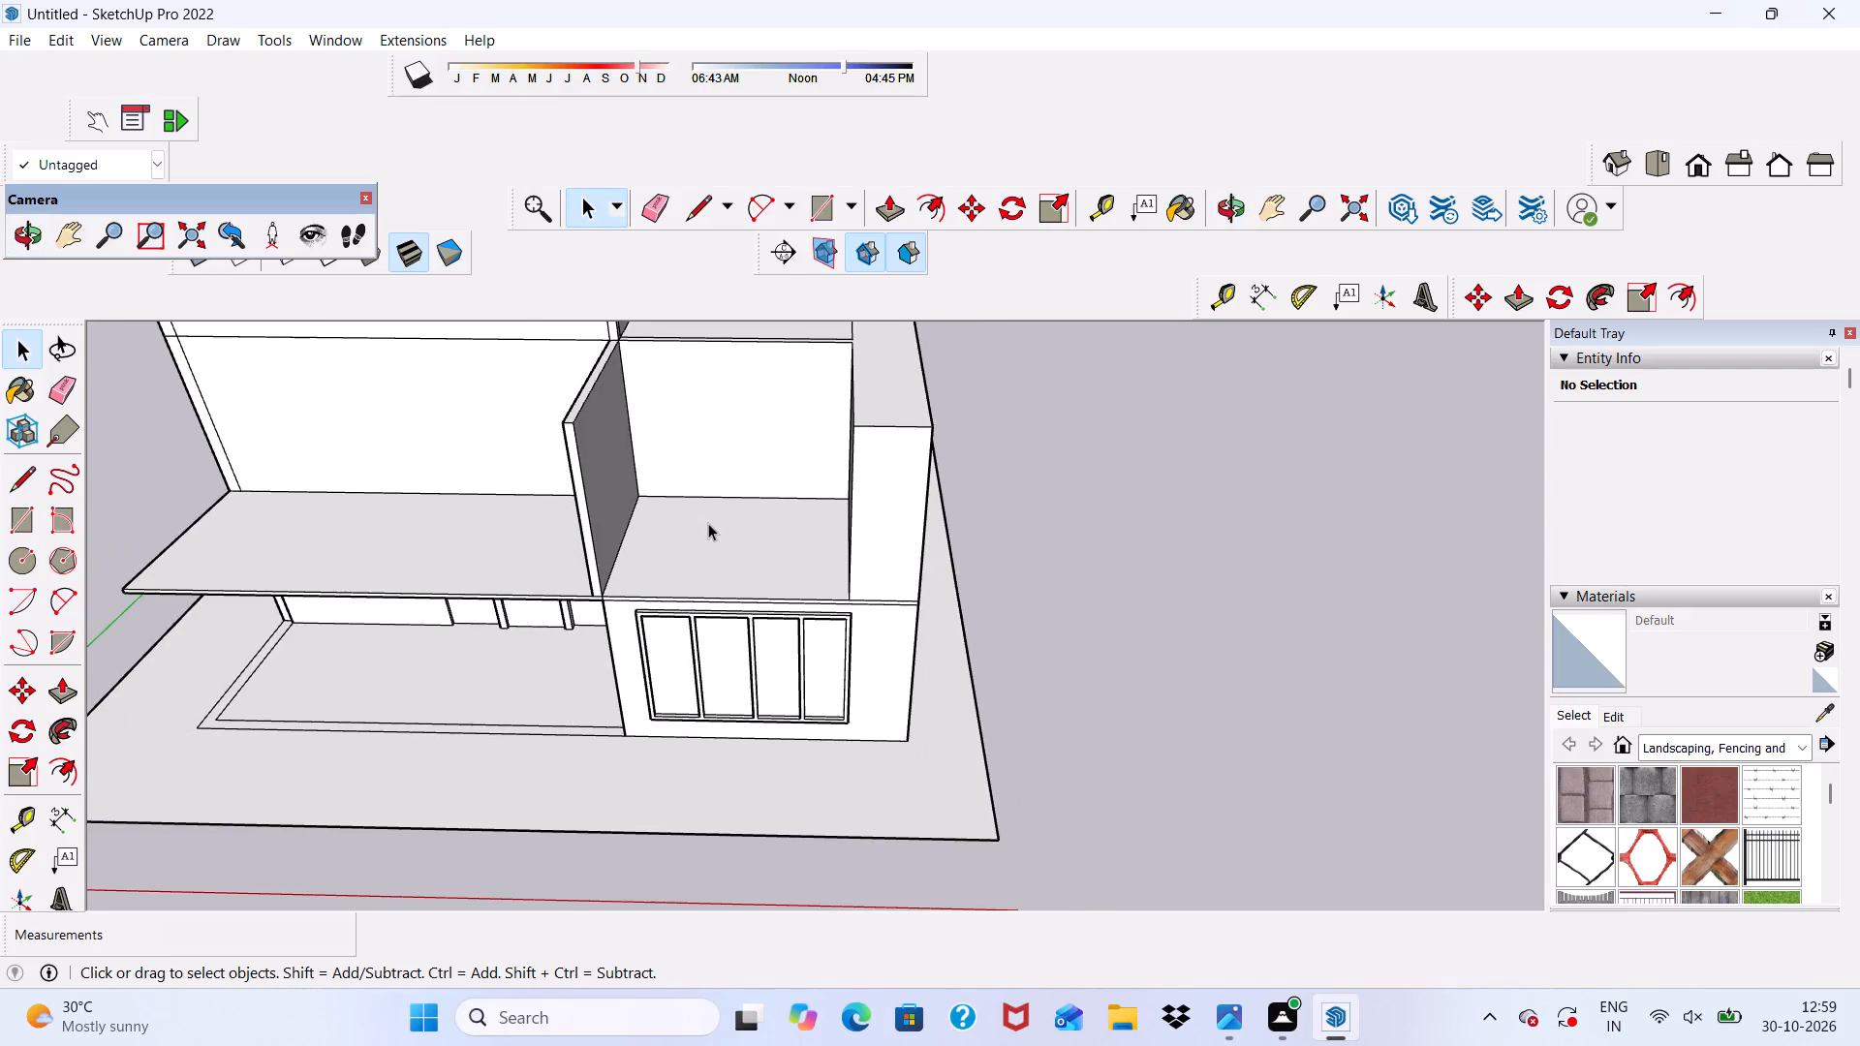
scroll(708, 523, down, 1)
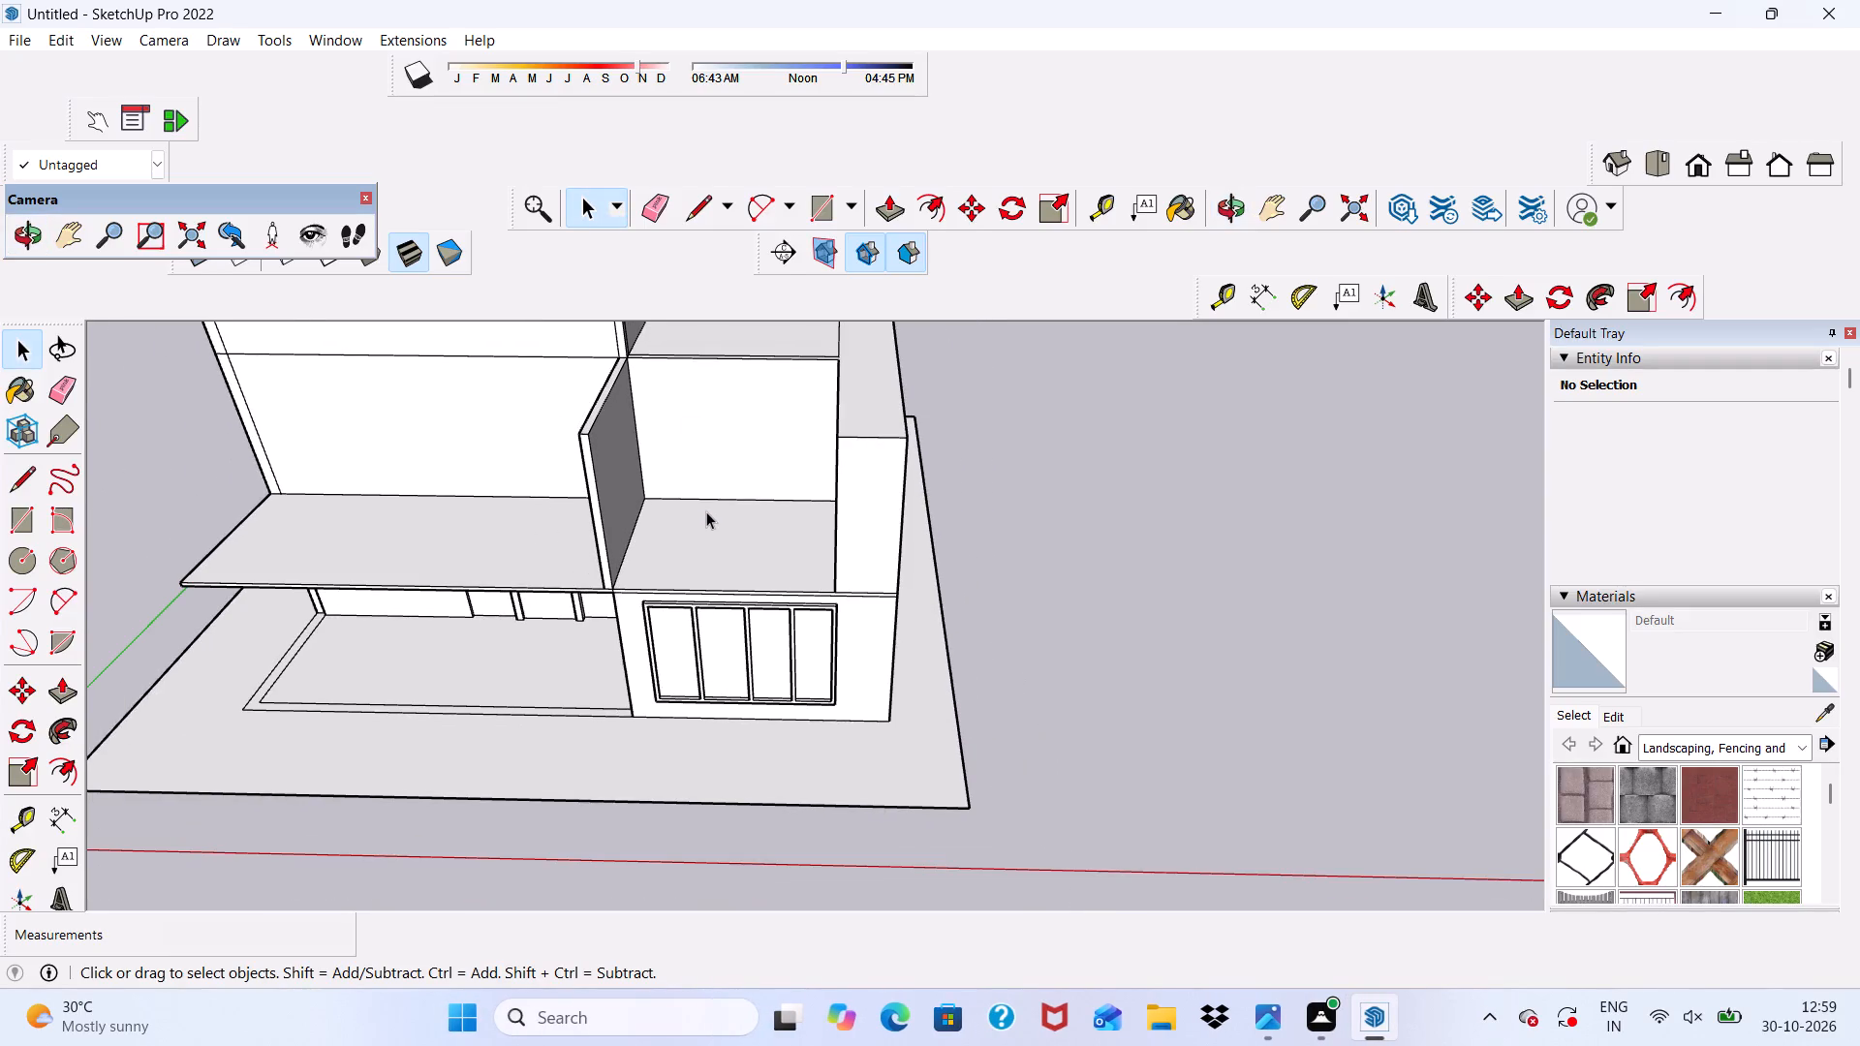
scroll(706, 499, down, 5)
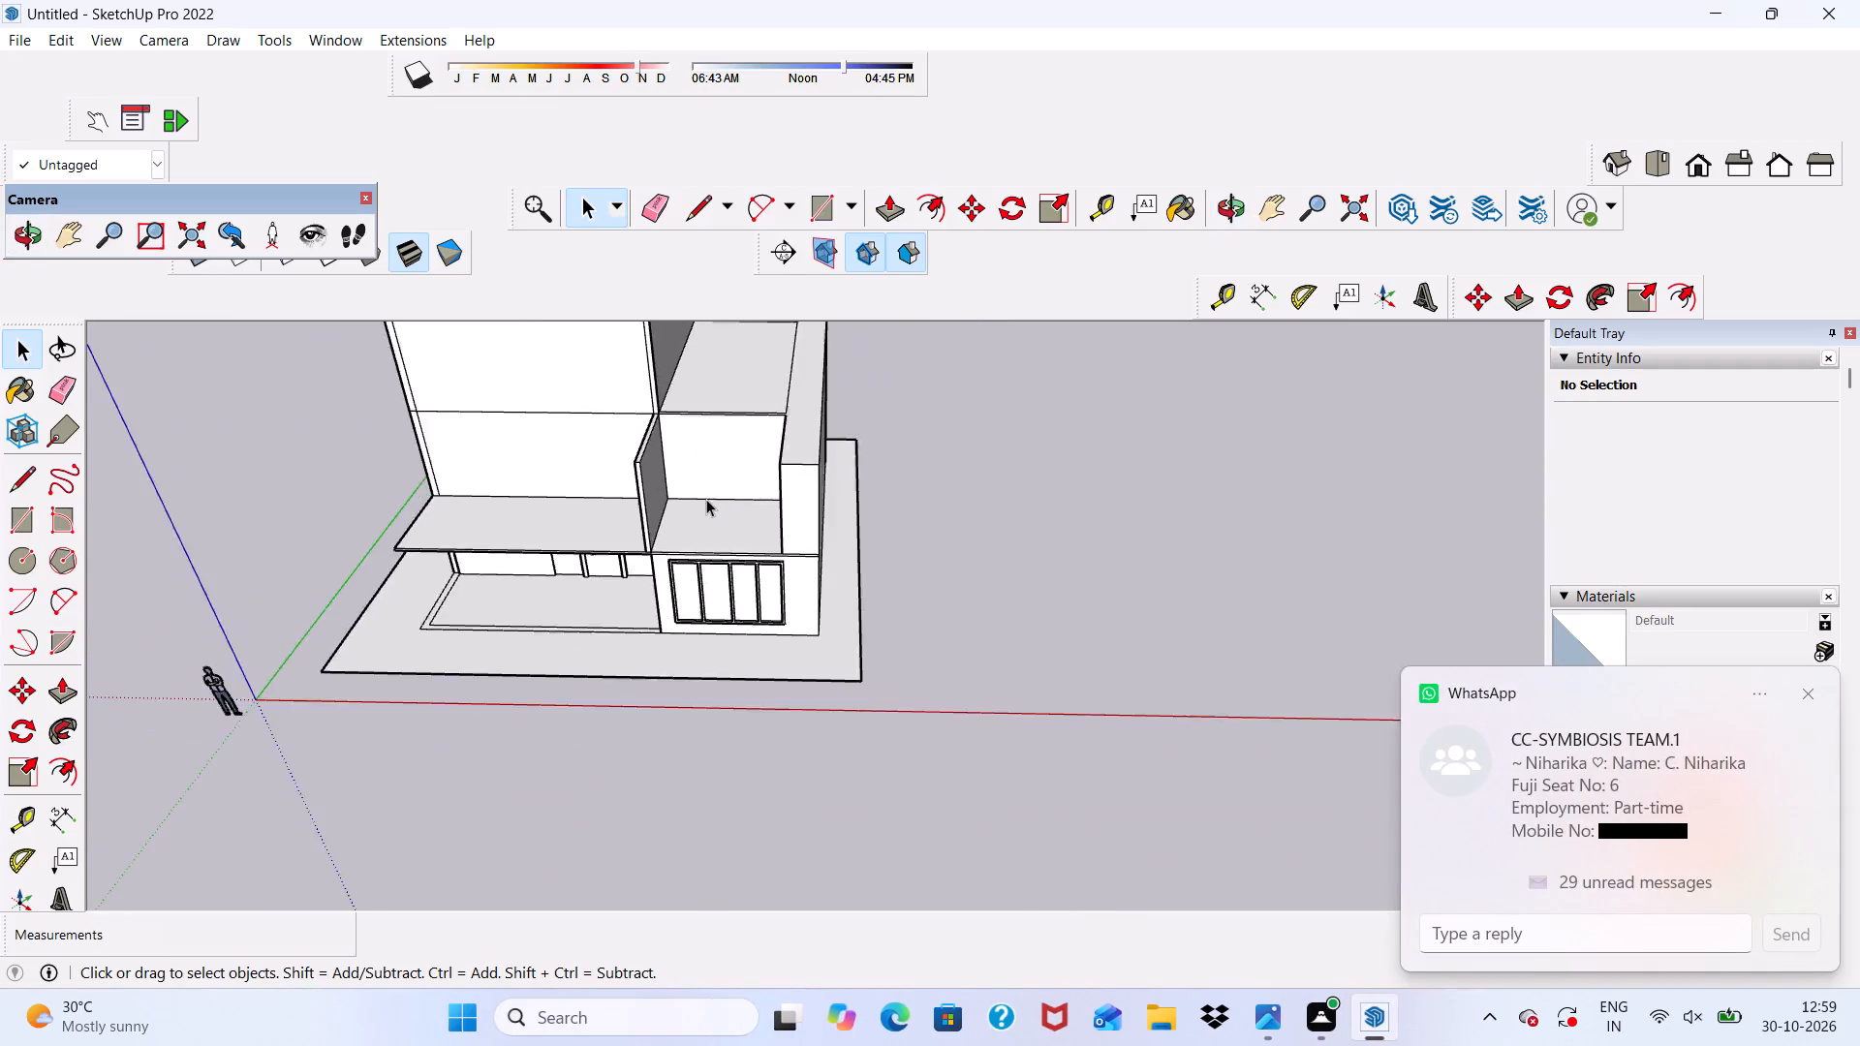
middle_drag(714, 498, 722, 602)
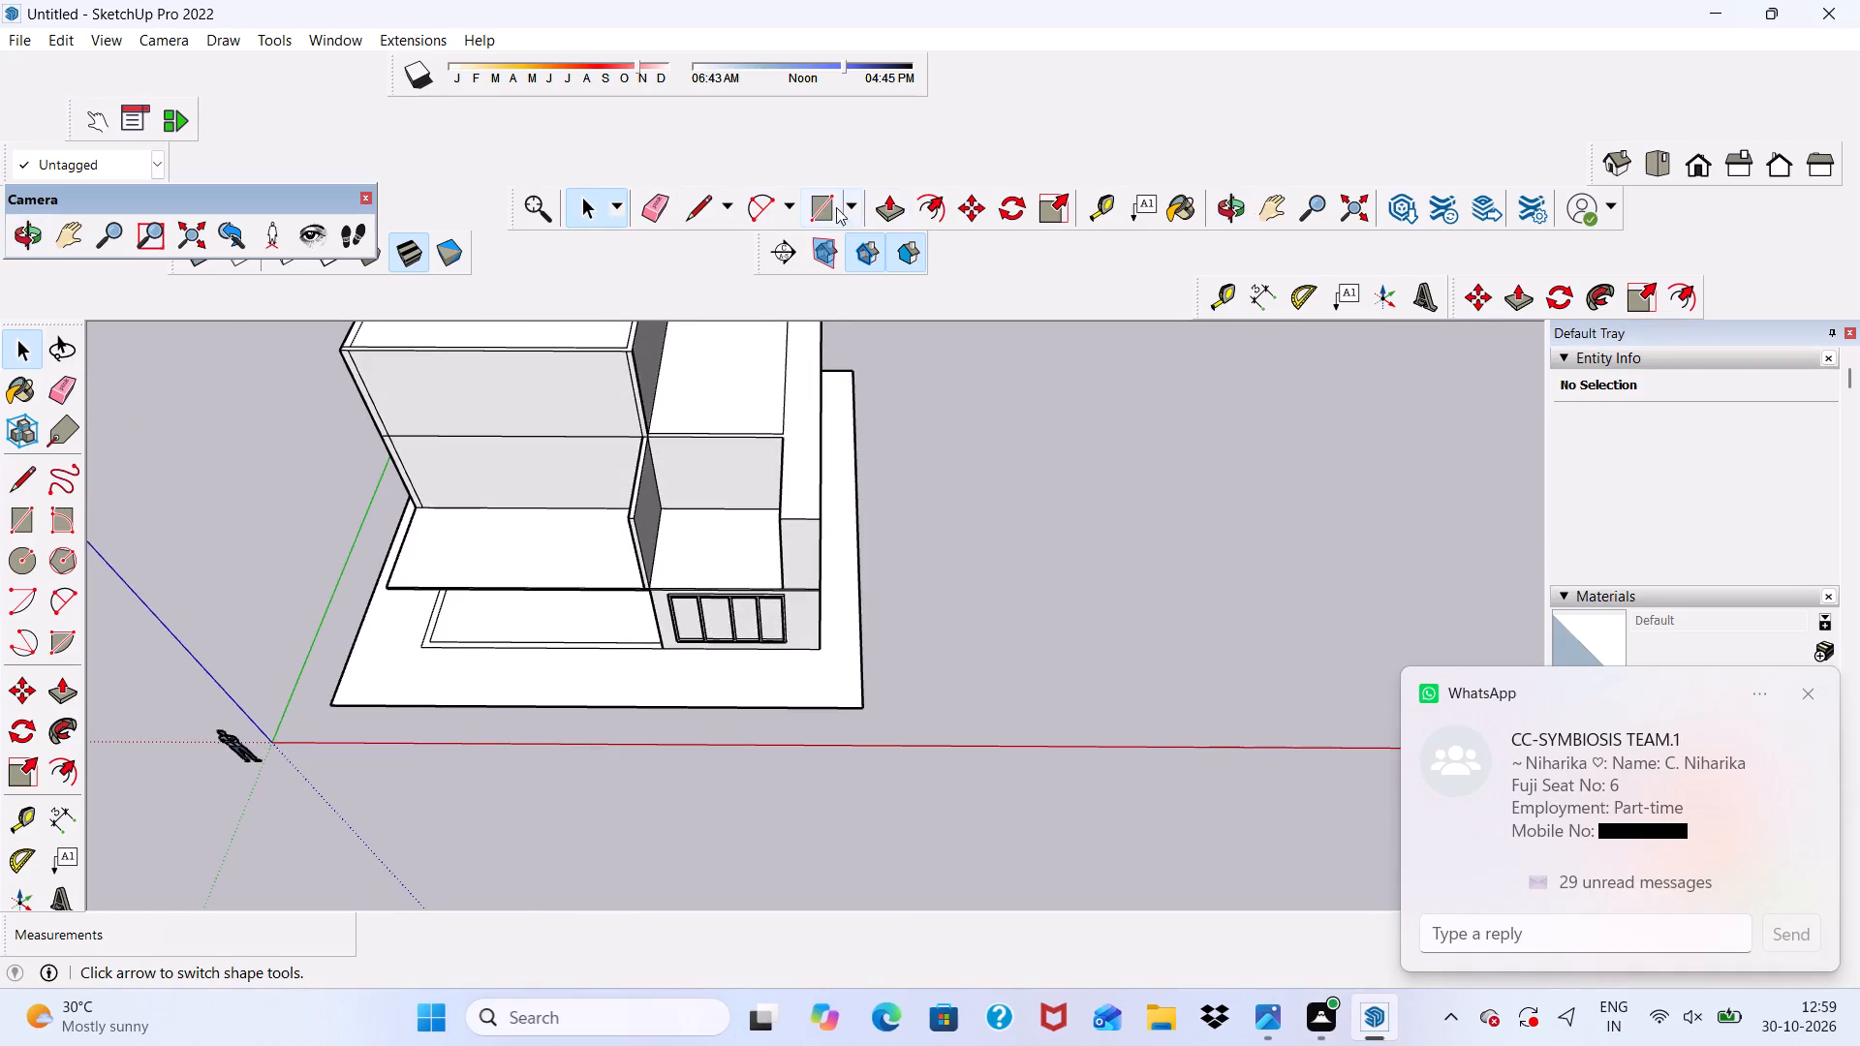
click(822, 211)
scroll(666, 403, up, 4)
scroll(591, 488, up, 5)
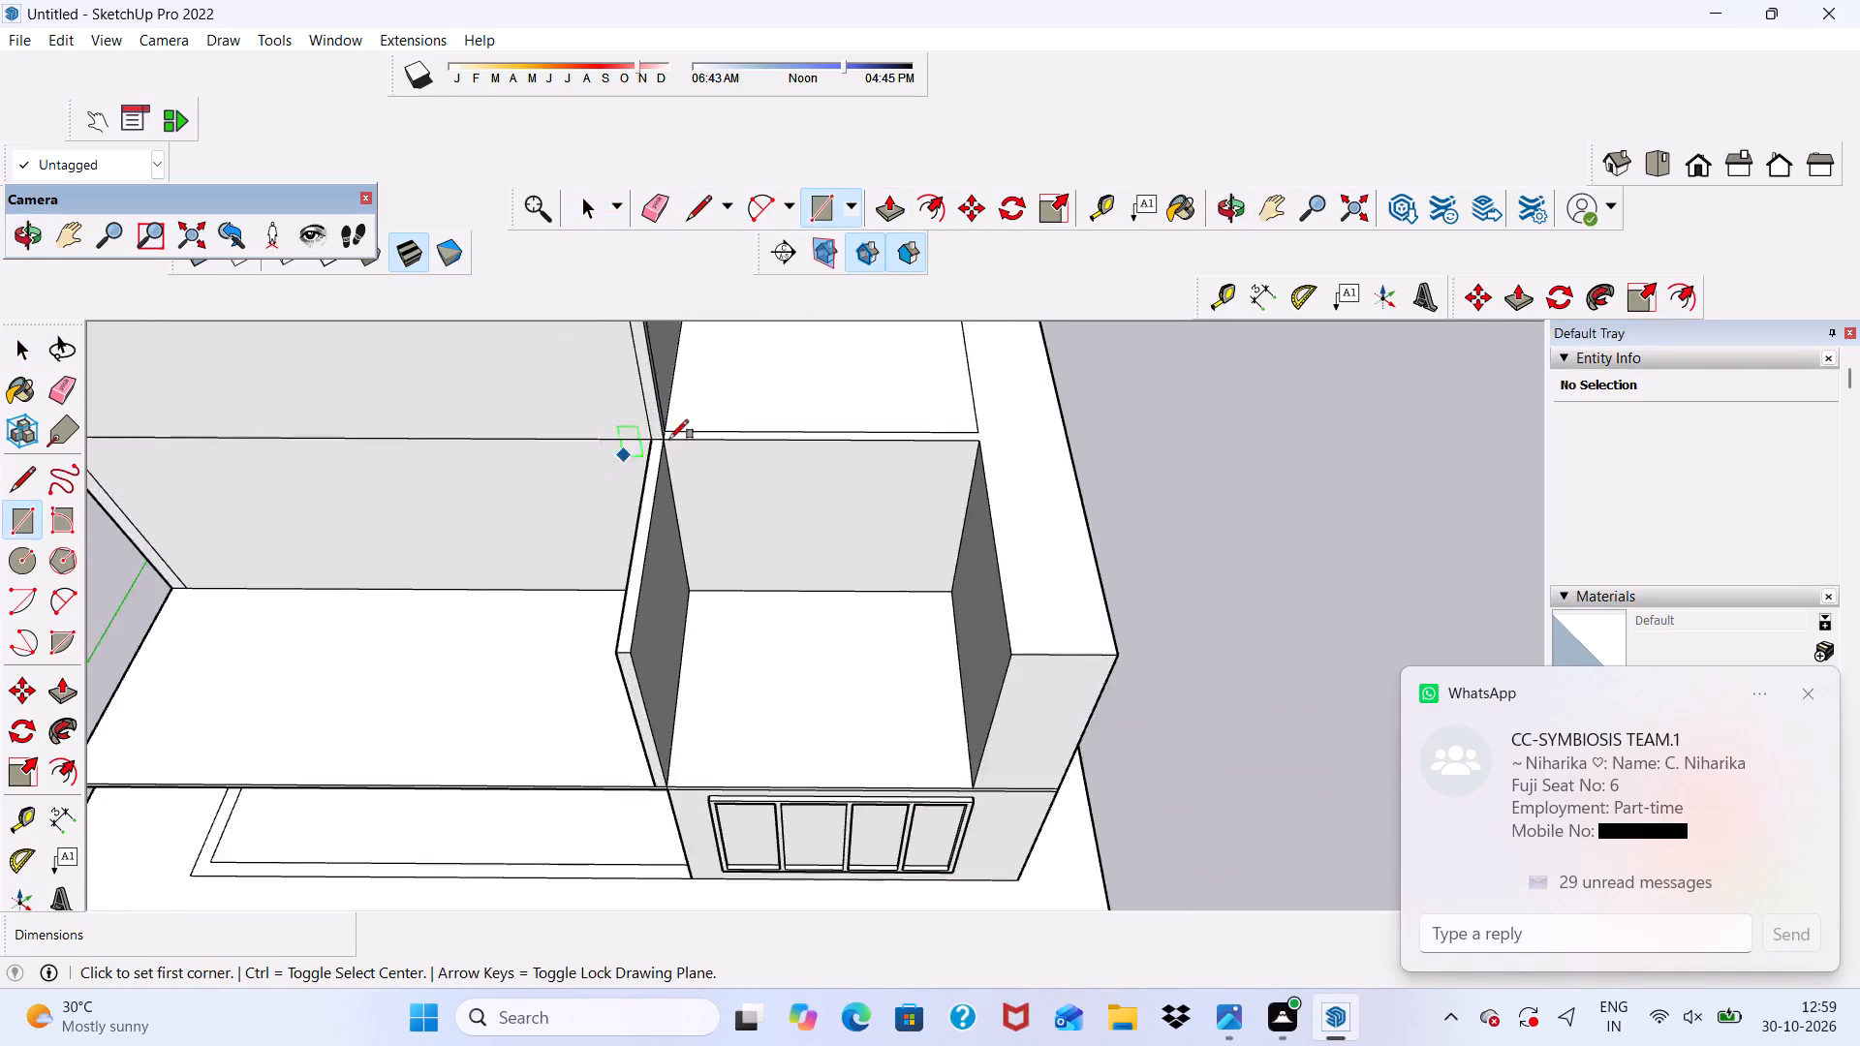
scroll(669, 439, up, 10)
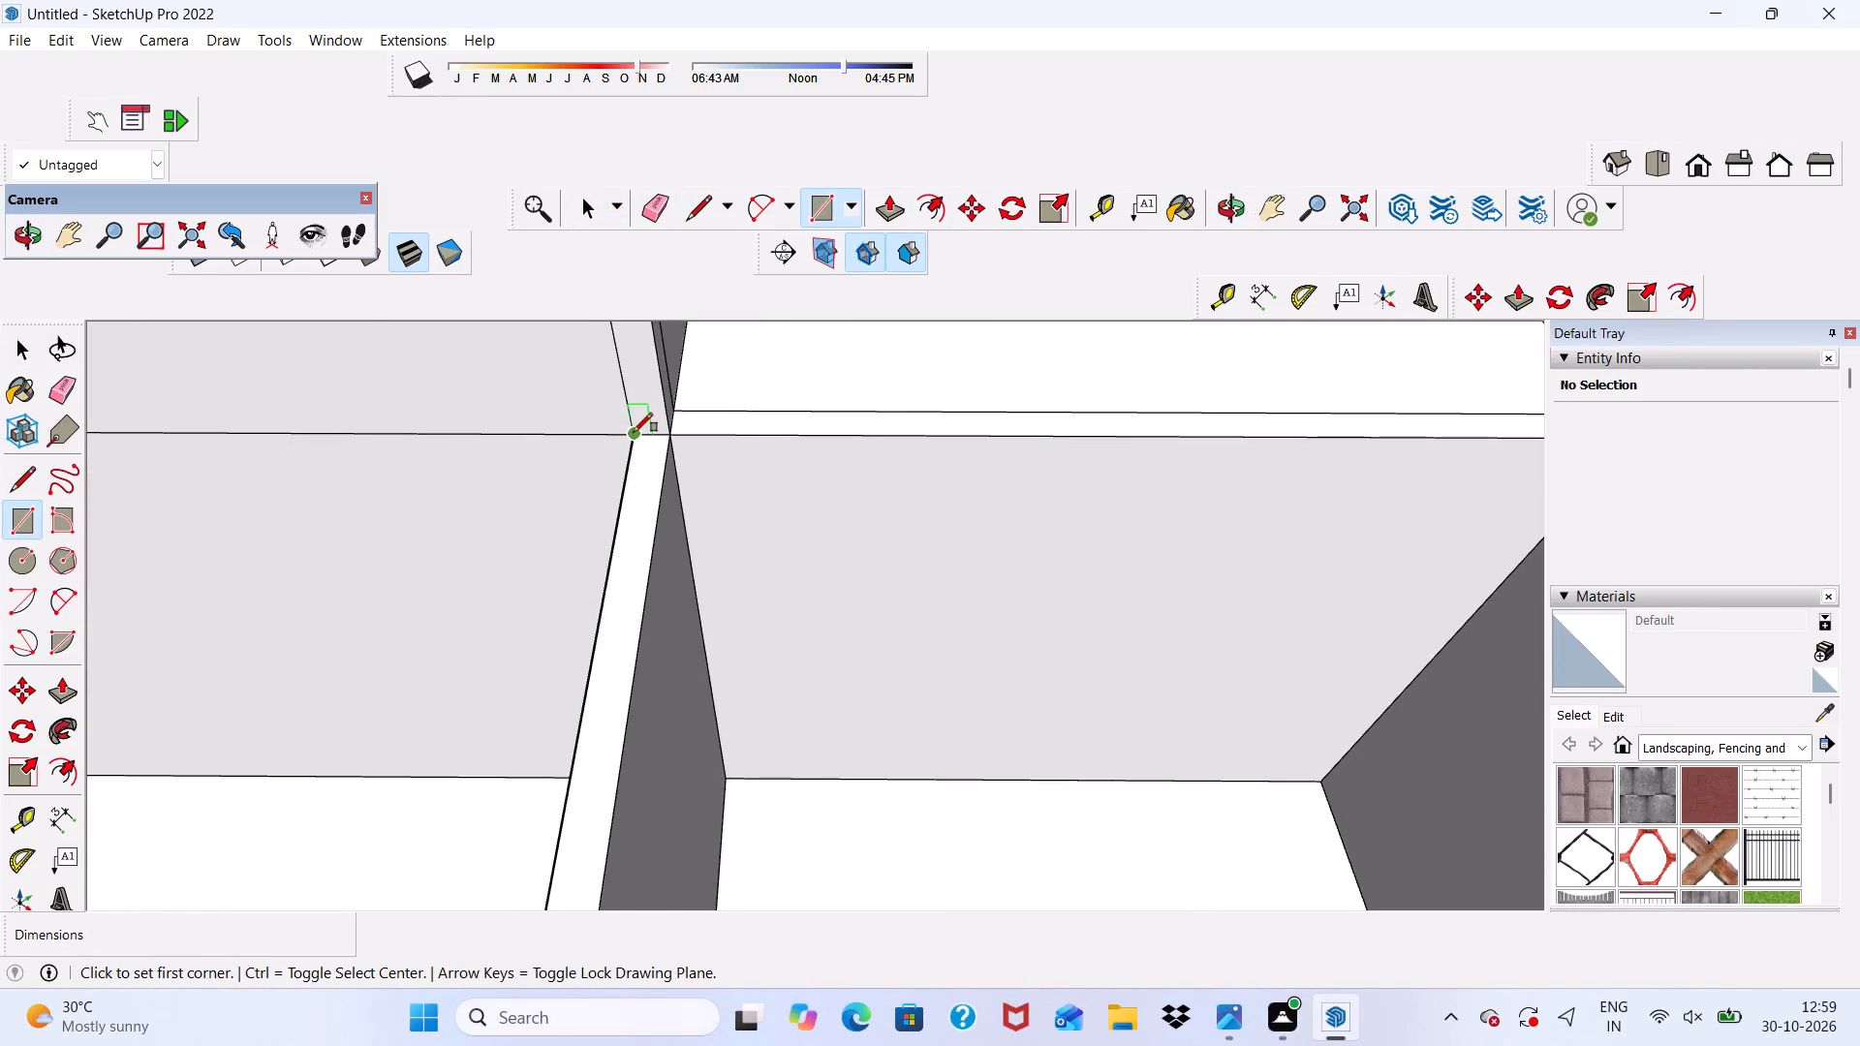
click(634, 432)
scroll(647, 492, down, 4)
scroll(973, 370, down, 6)
scroll(1201, 569, up, 5)
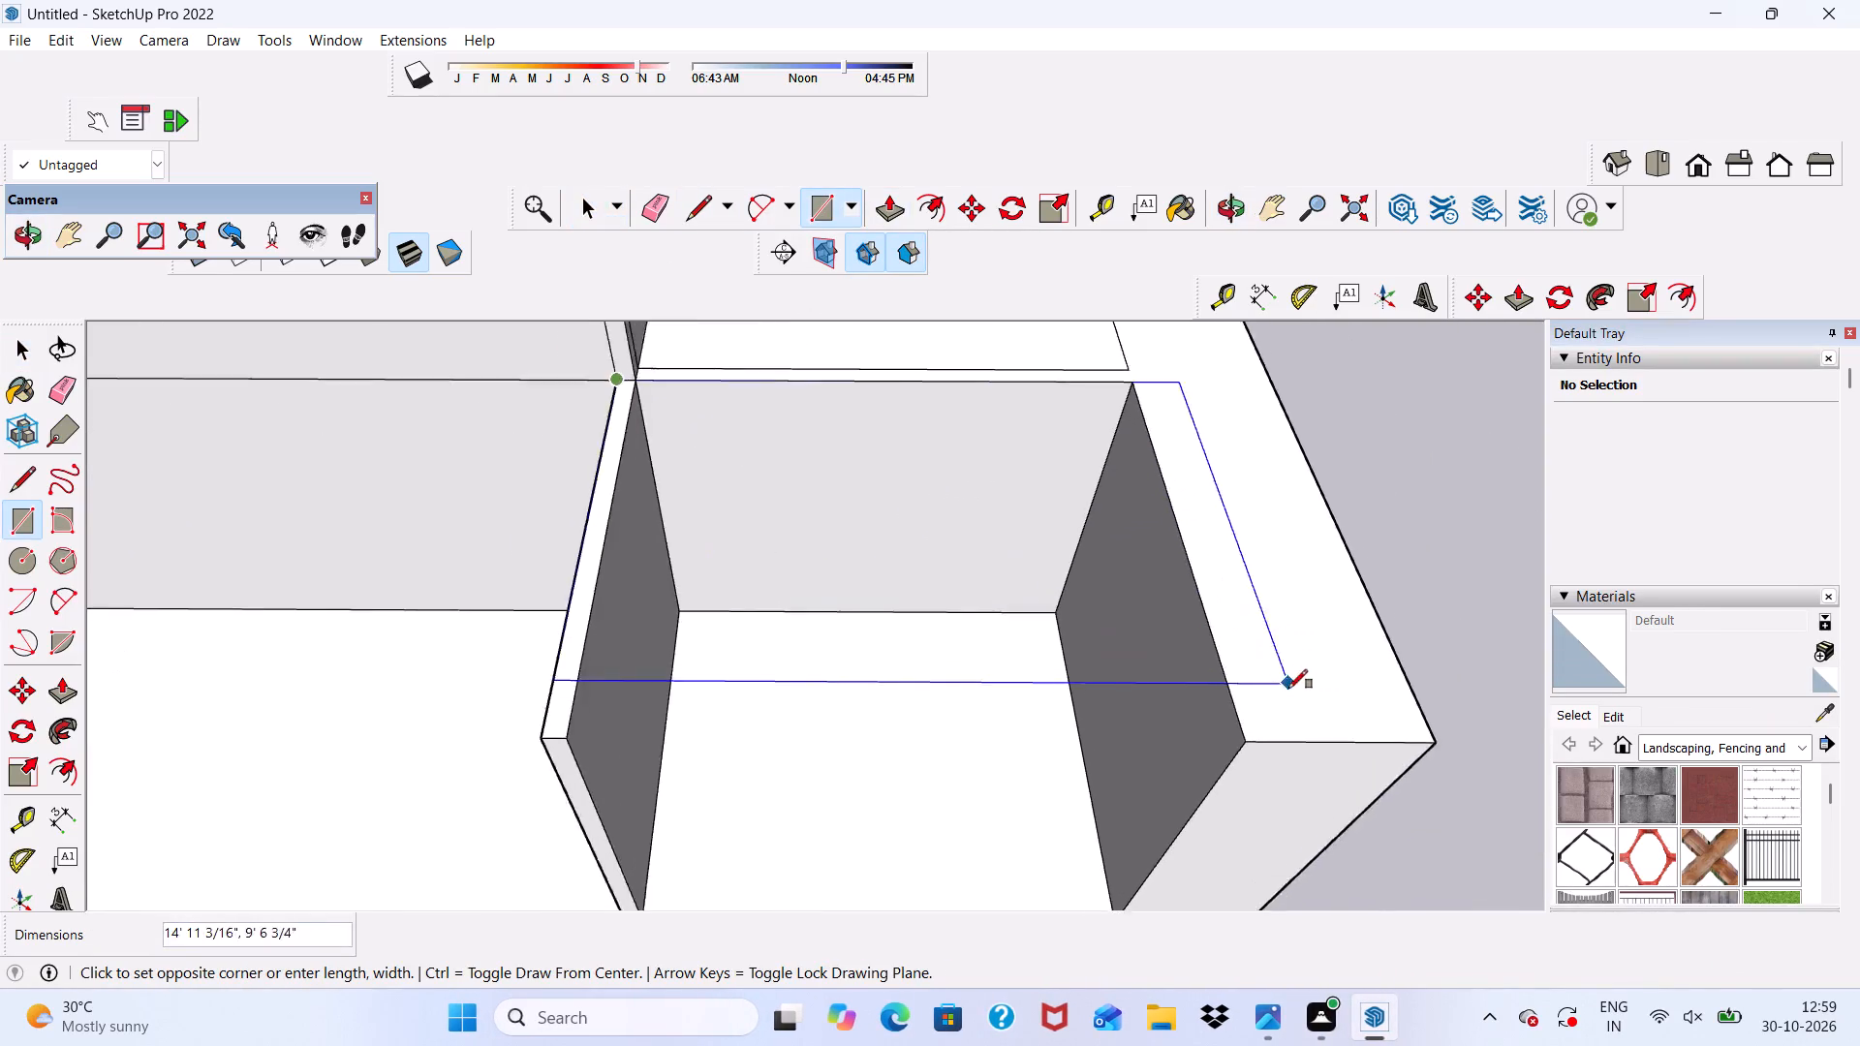
click(1247, 741)
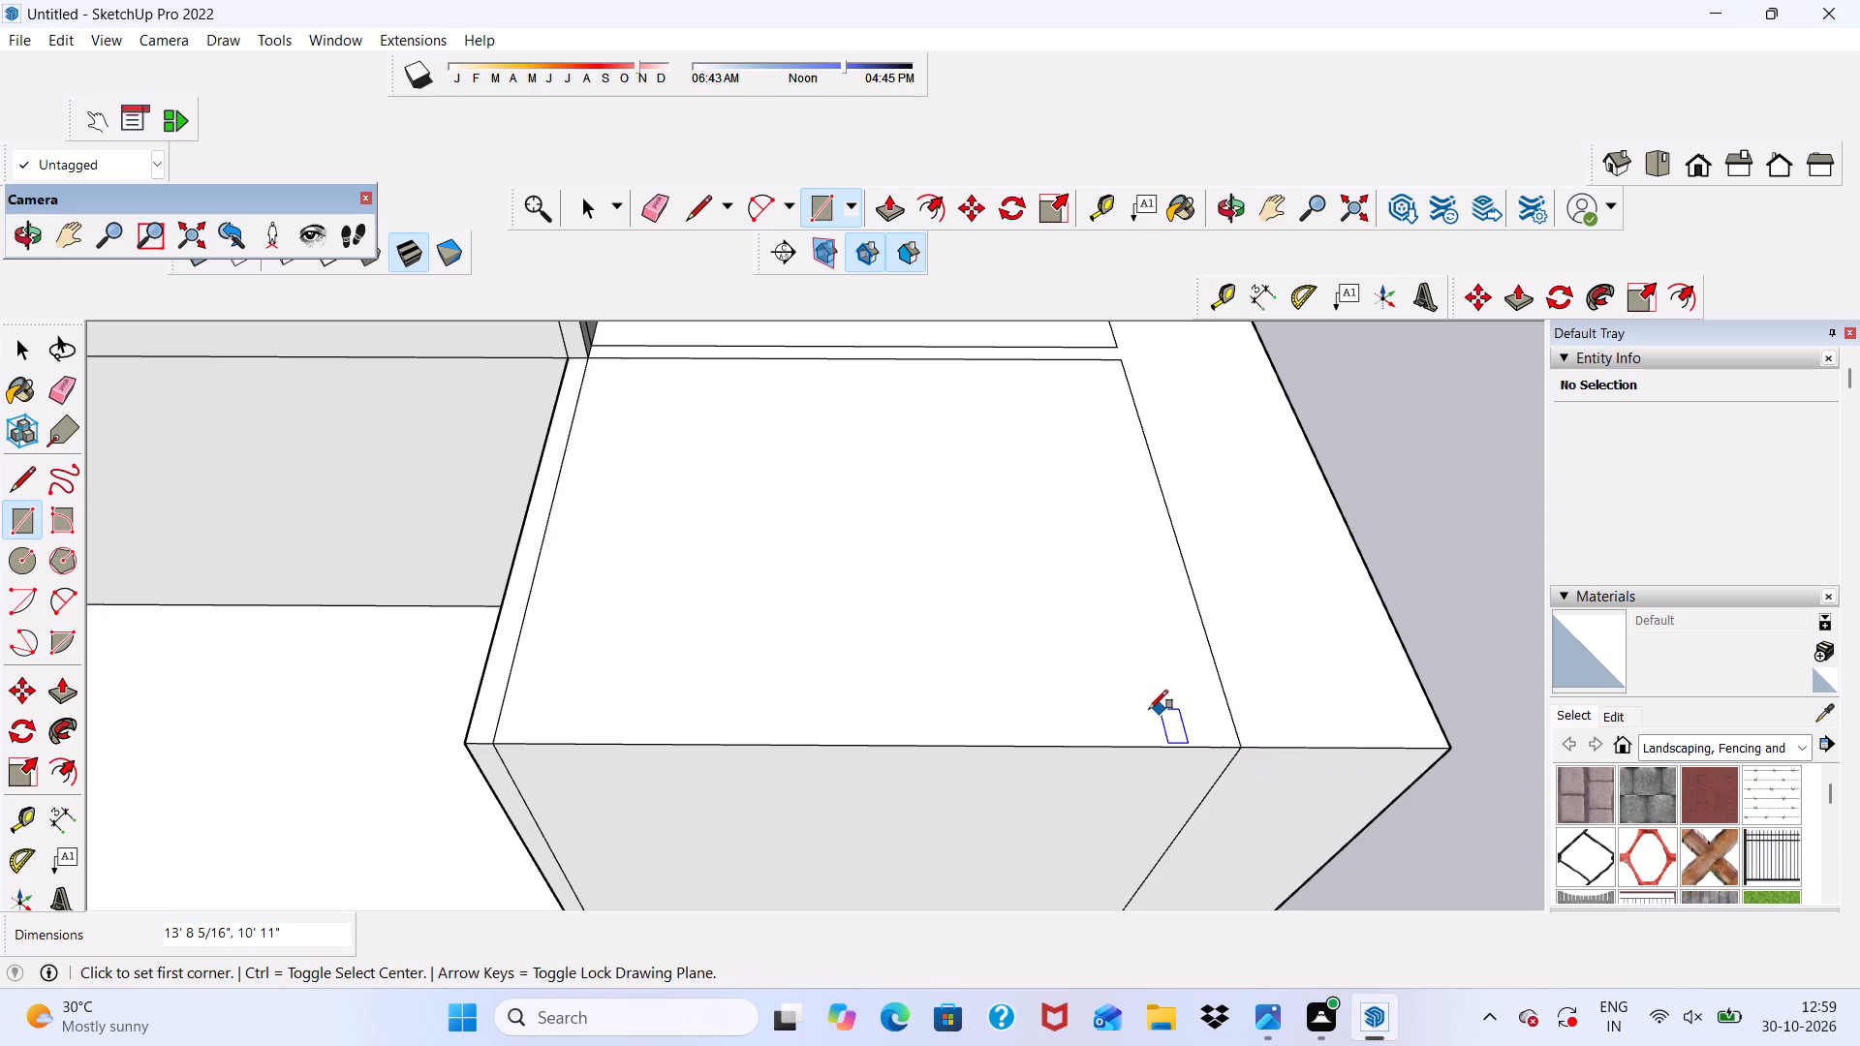
Delete the front face closing the upper-storey room beneath the new roof rectangle.
key(space)
click(989, 836)
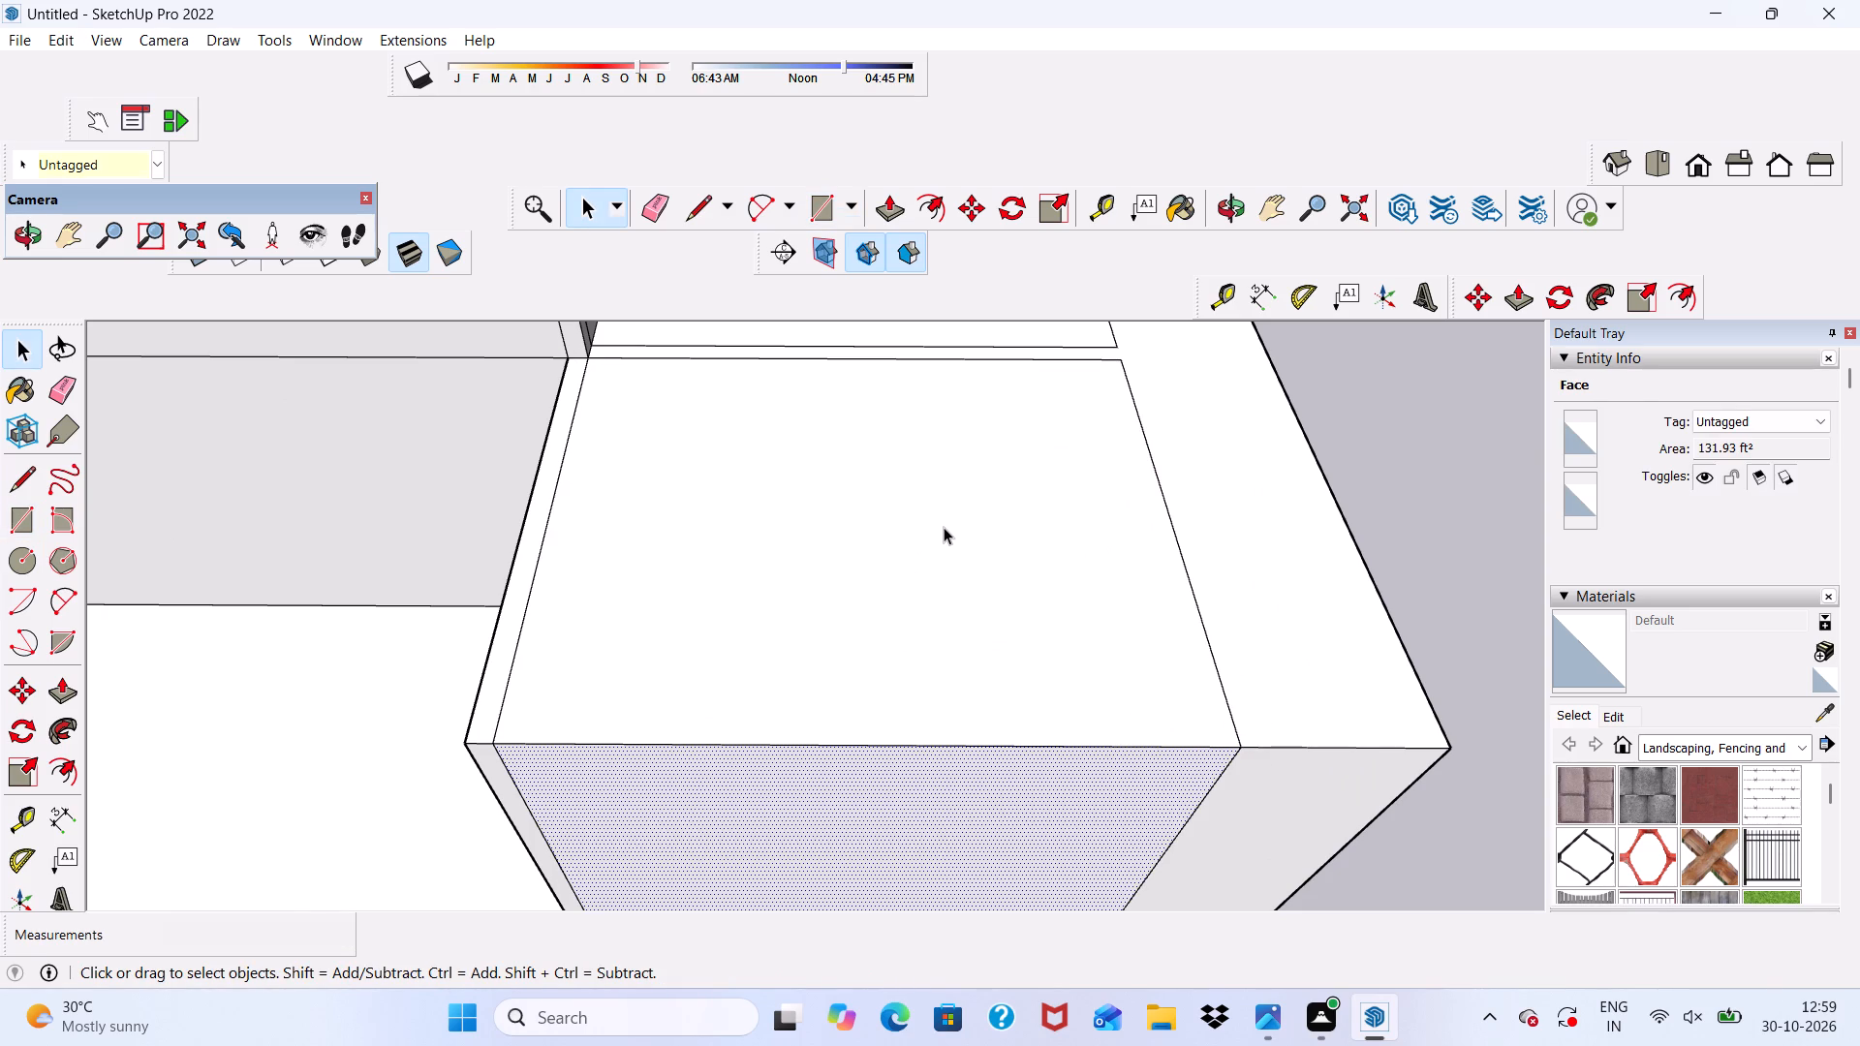
key(Delete)
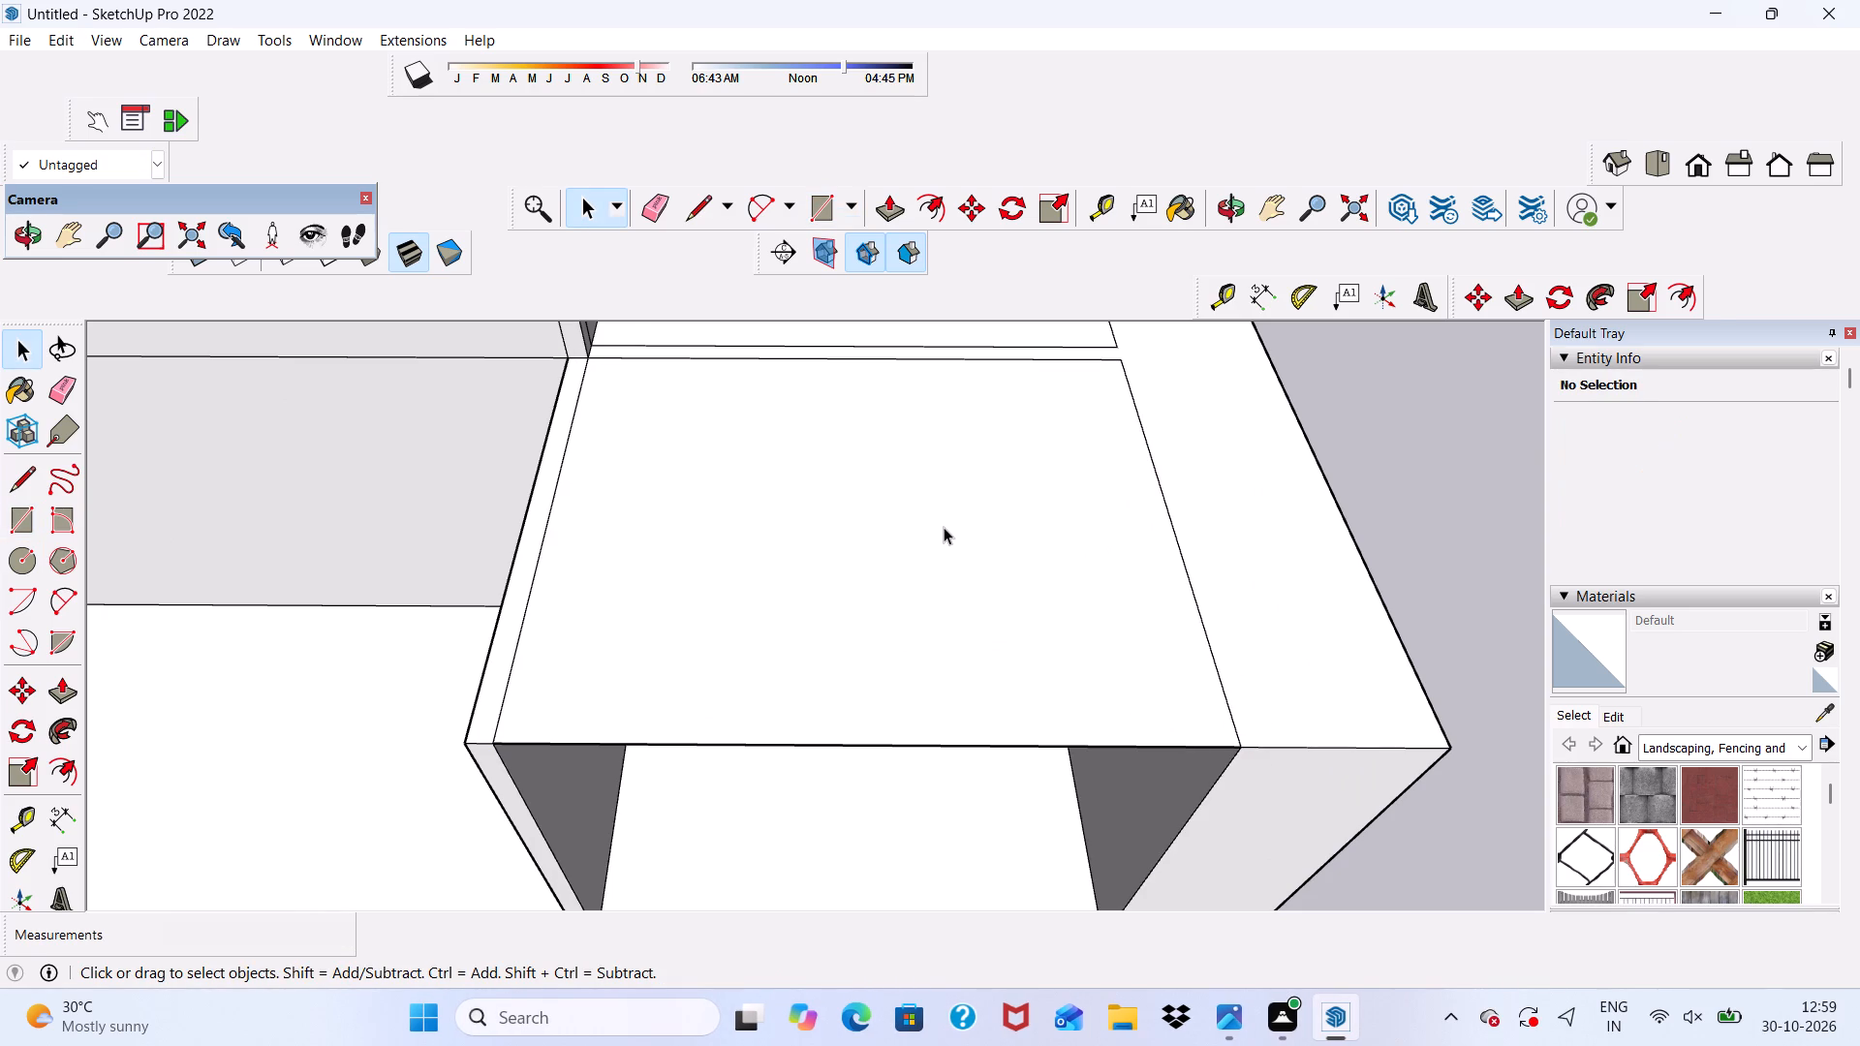
Push/Pull the upper-storey room's back wall face 10' 11" forward, flush with the front wall.
middle_drag(961, 615, 939, 385)
scroll(961, 615, down, 1)
click(863, 471)
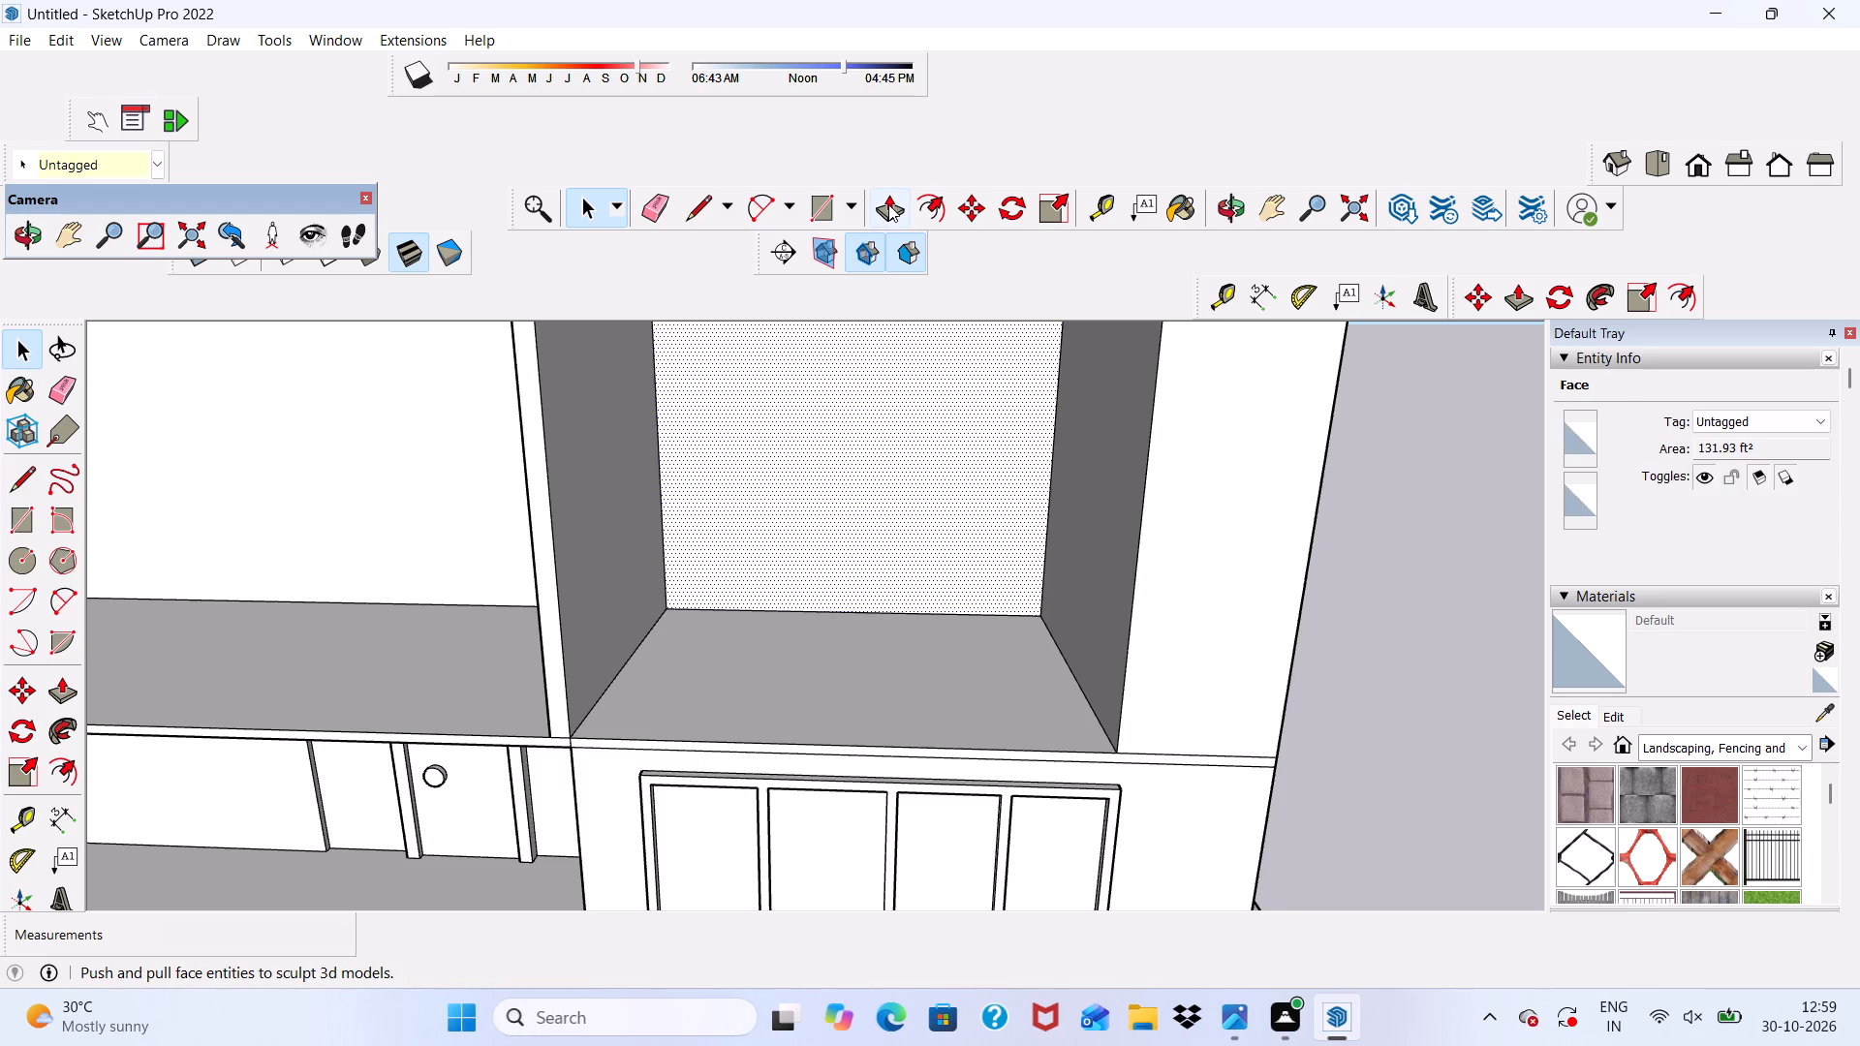
click(888, 204)
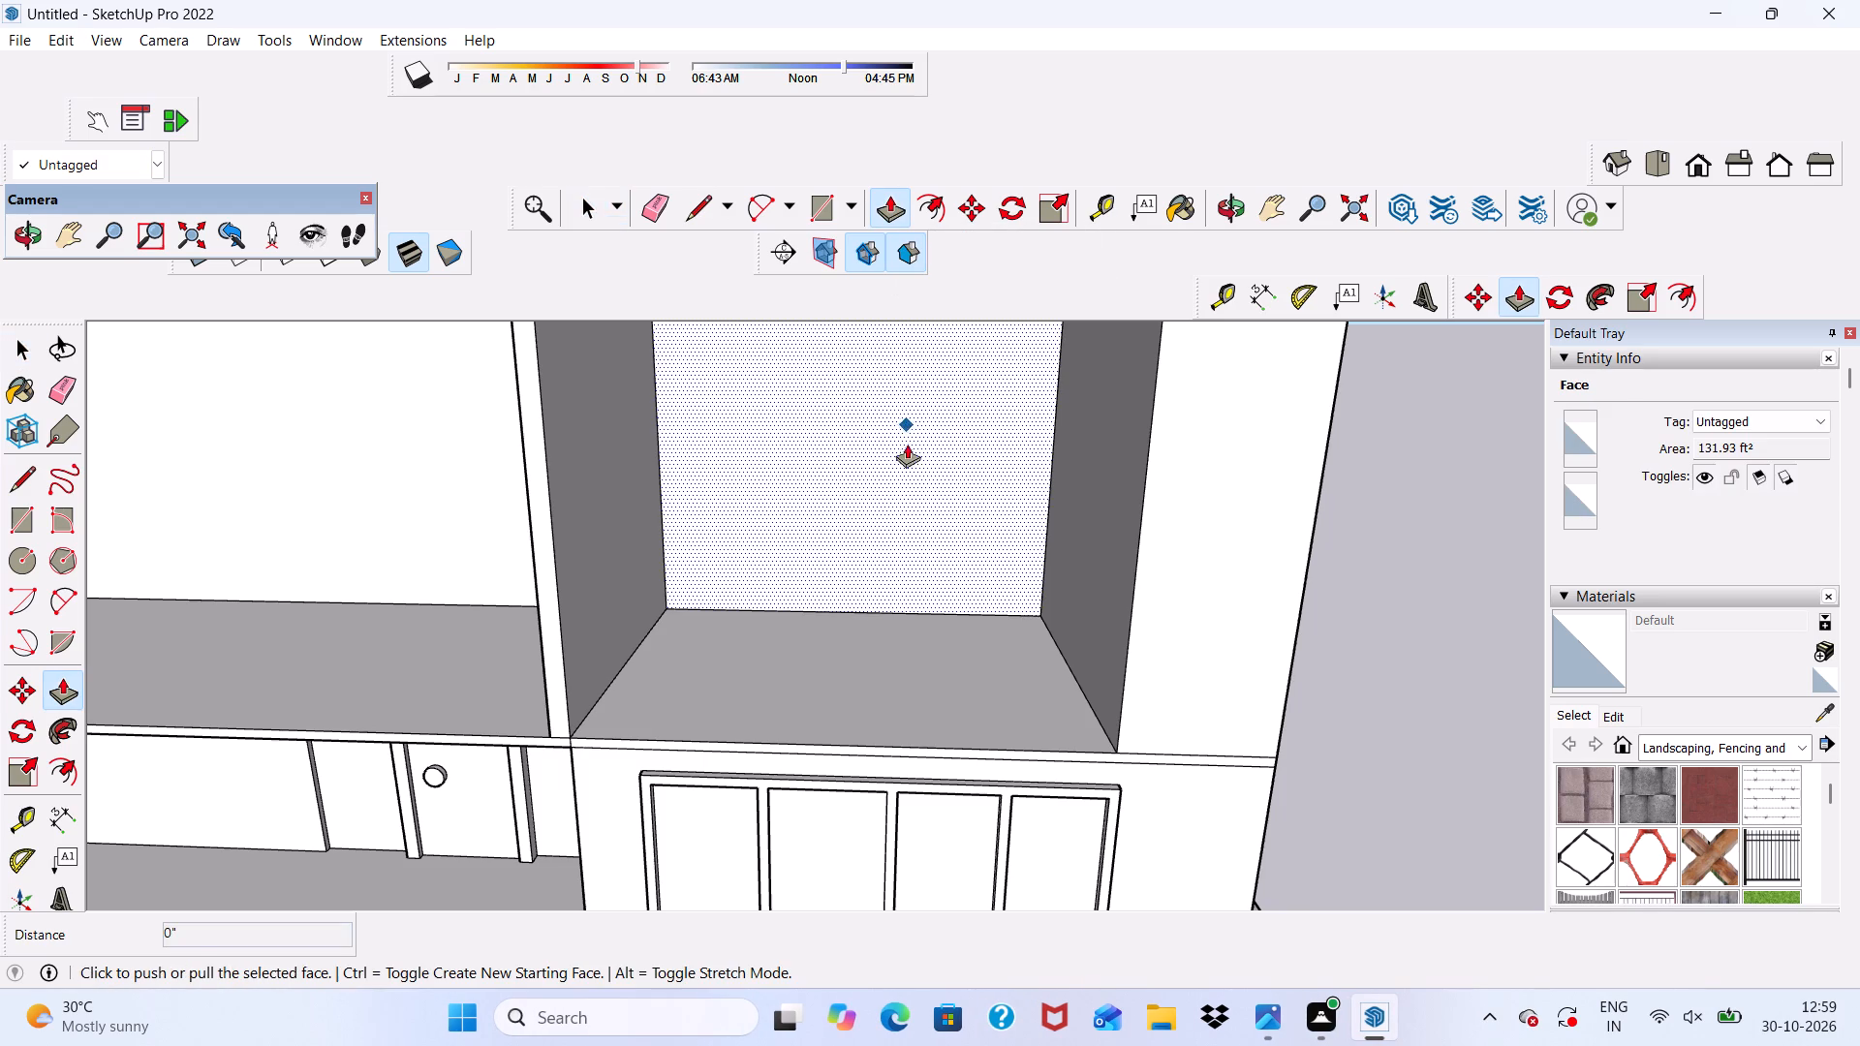
click(904, 447)
click(589, 515)
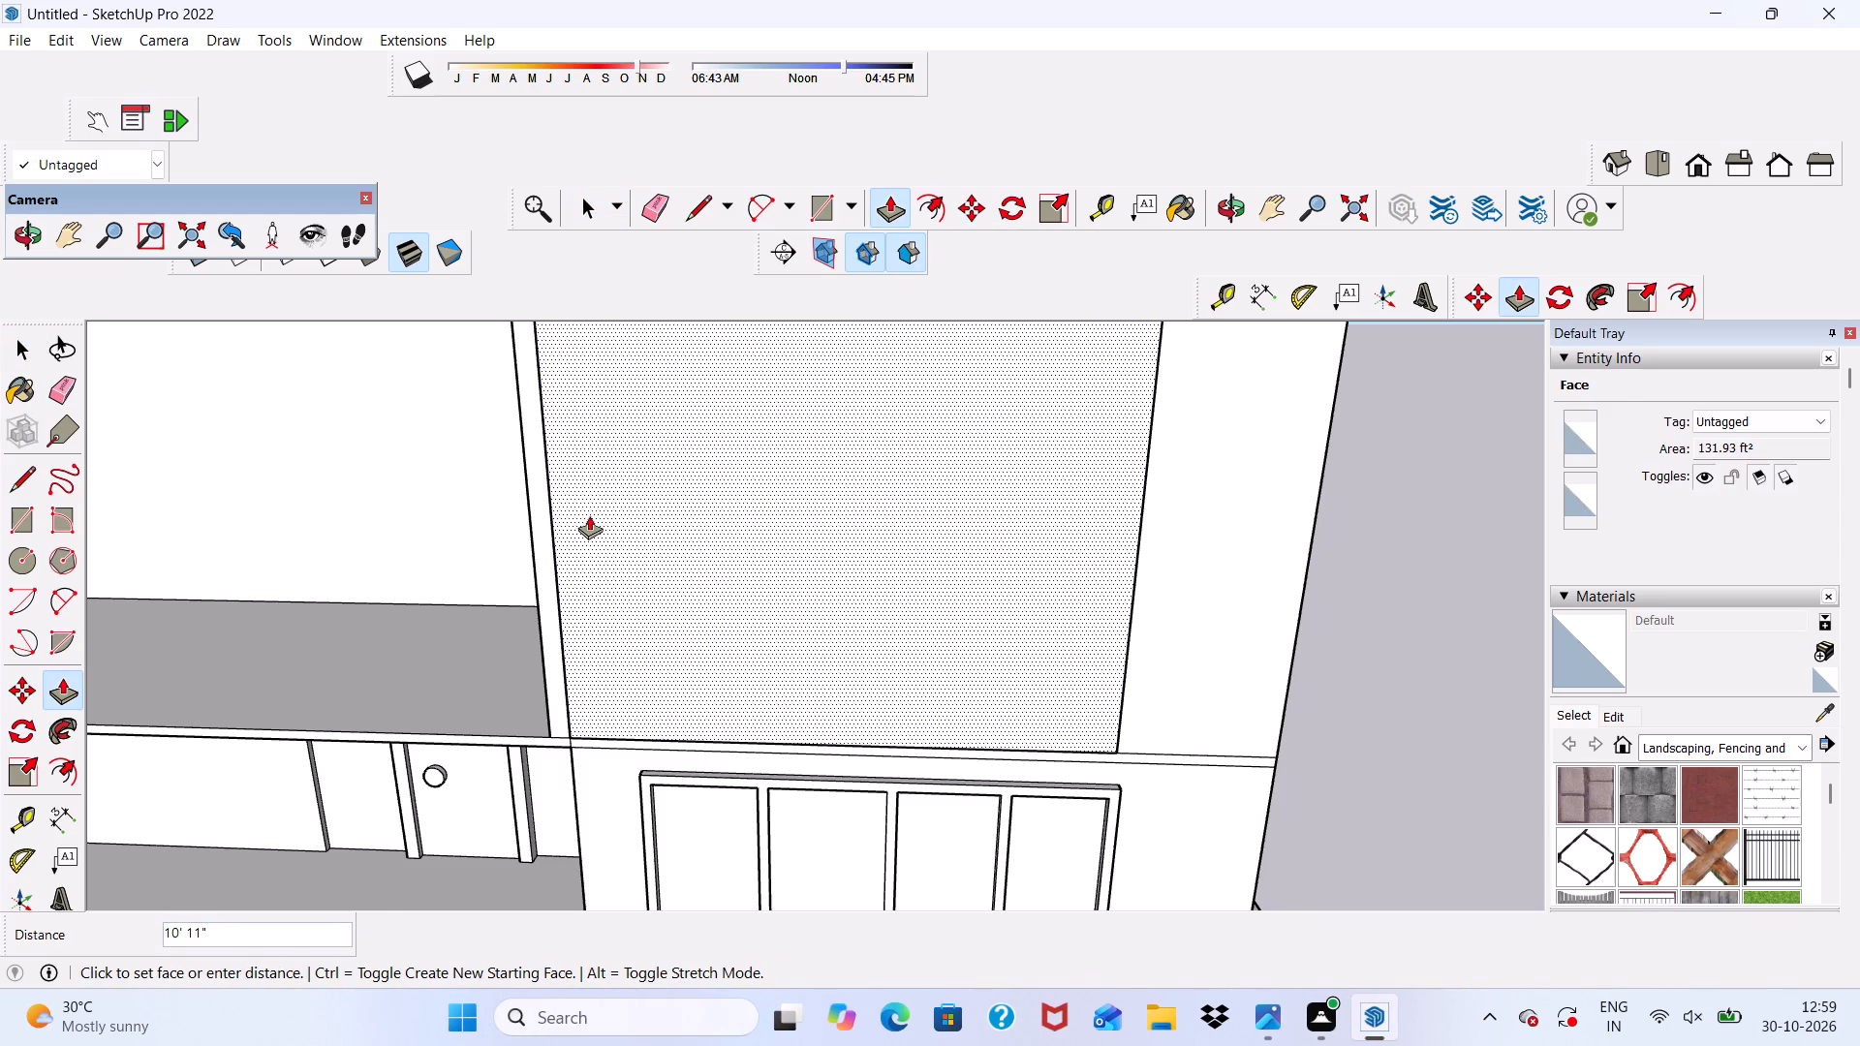
scroll(616, 470, down, 6)
scroll(889, 561, down, 1)
middle_drag(889, 561, 917, 477)
key(space)
click(1209, 501)
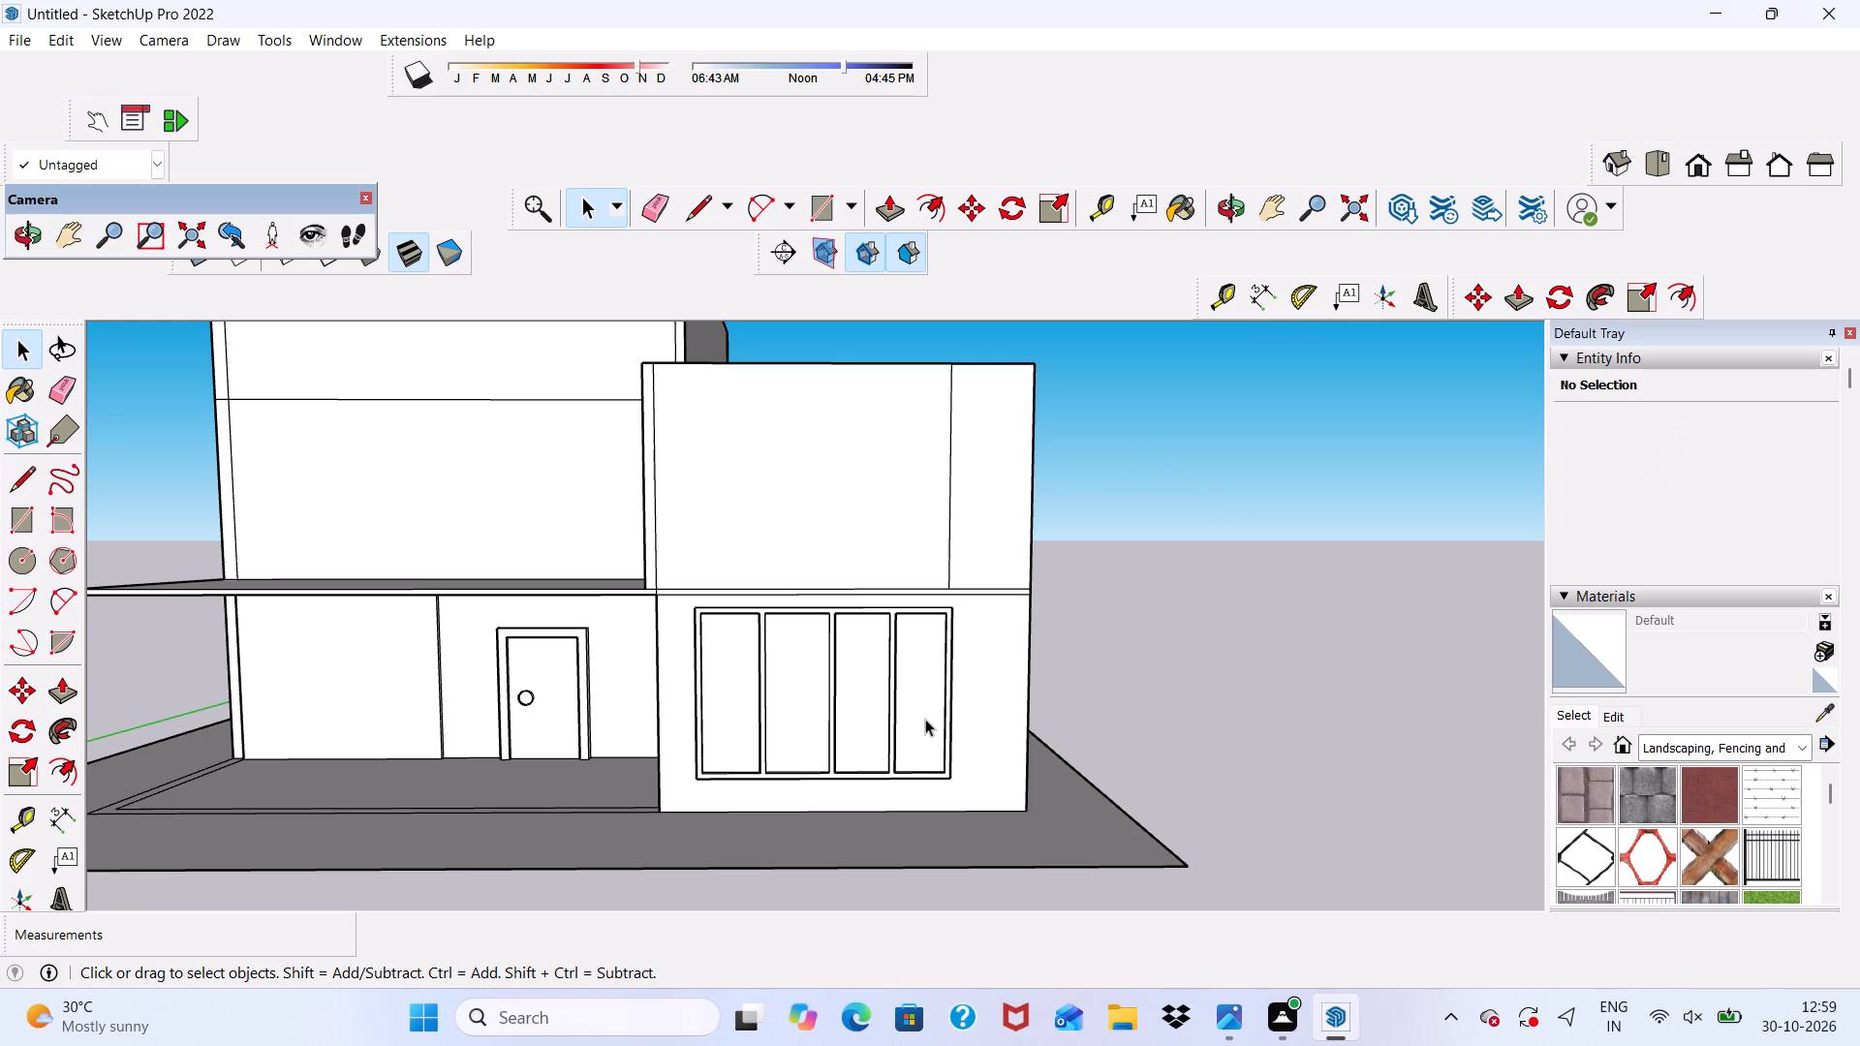
Examine the filled upper-storey block and the front elevation from several angles and distances.
scroll(925, 719, down, 2)
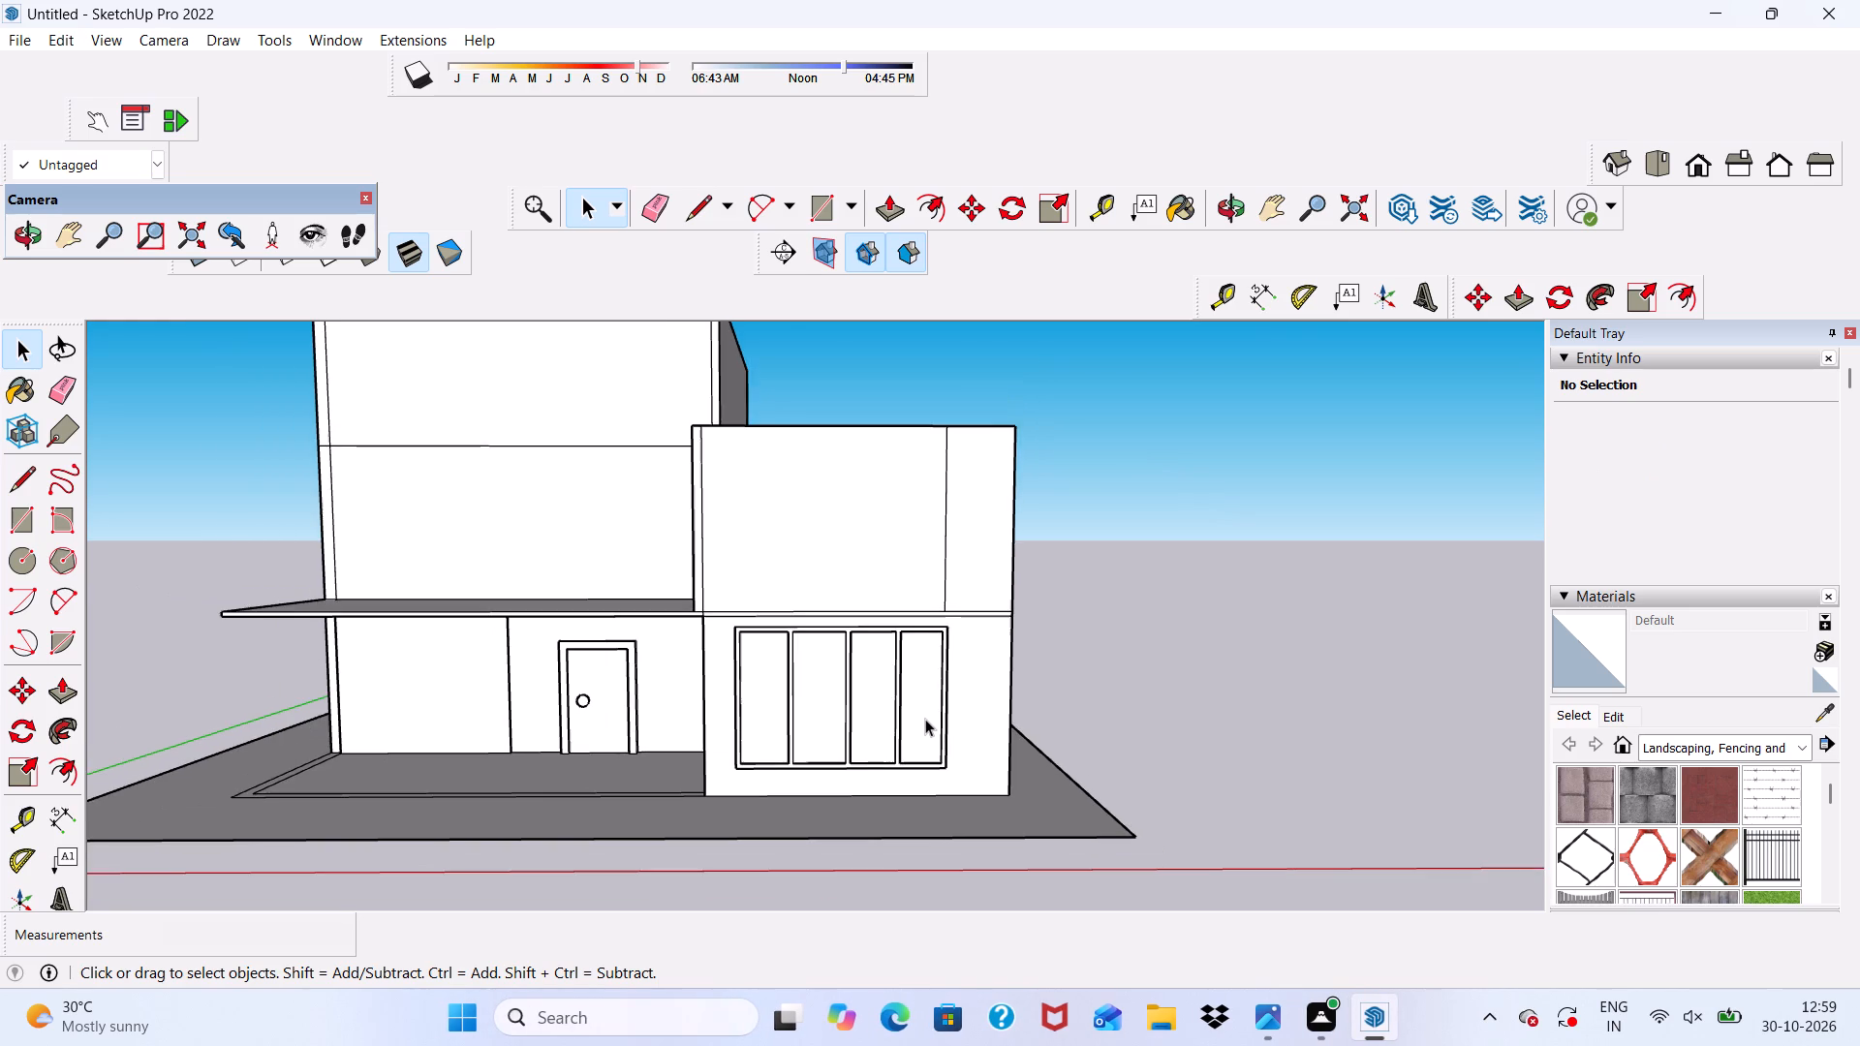
middle_drag(925, 719, 996, 671)
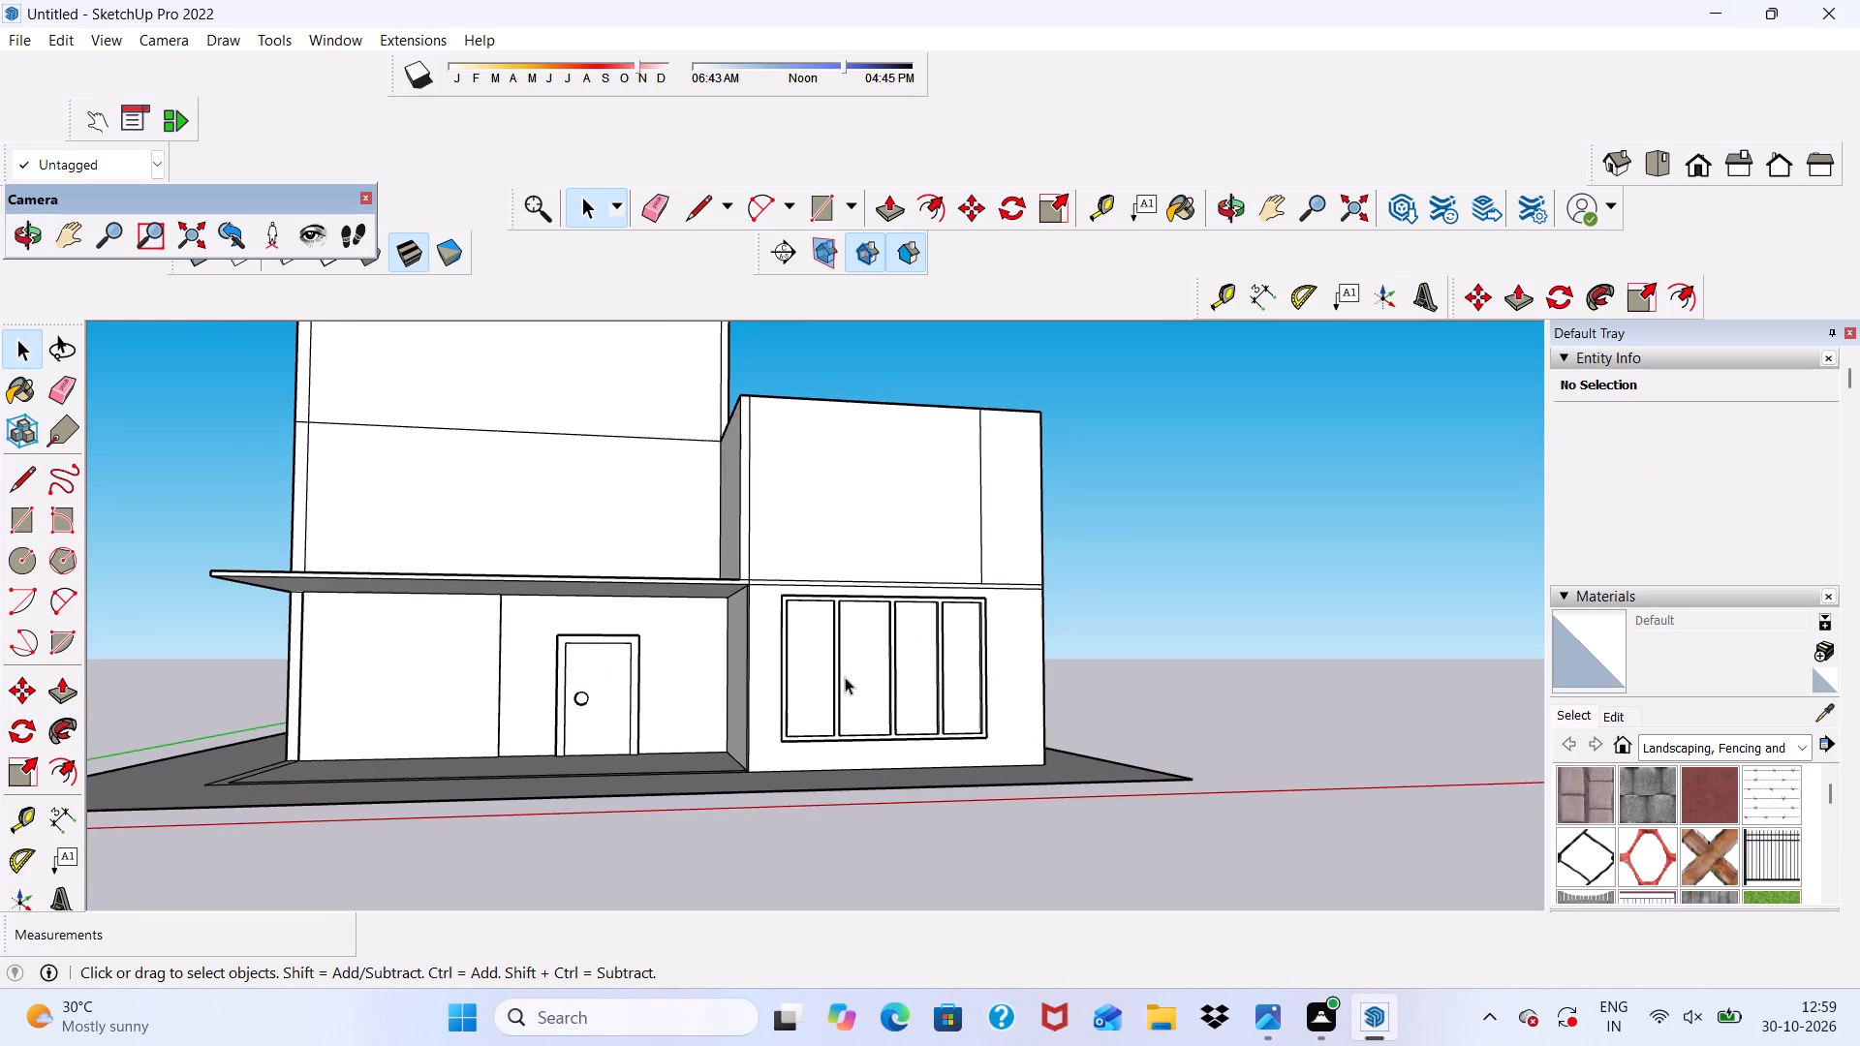
key(space)
click(1125, 578)
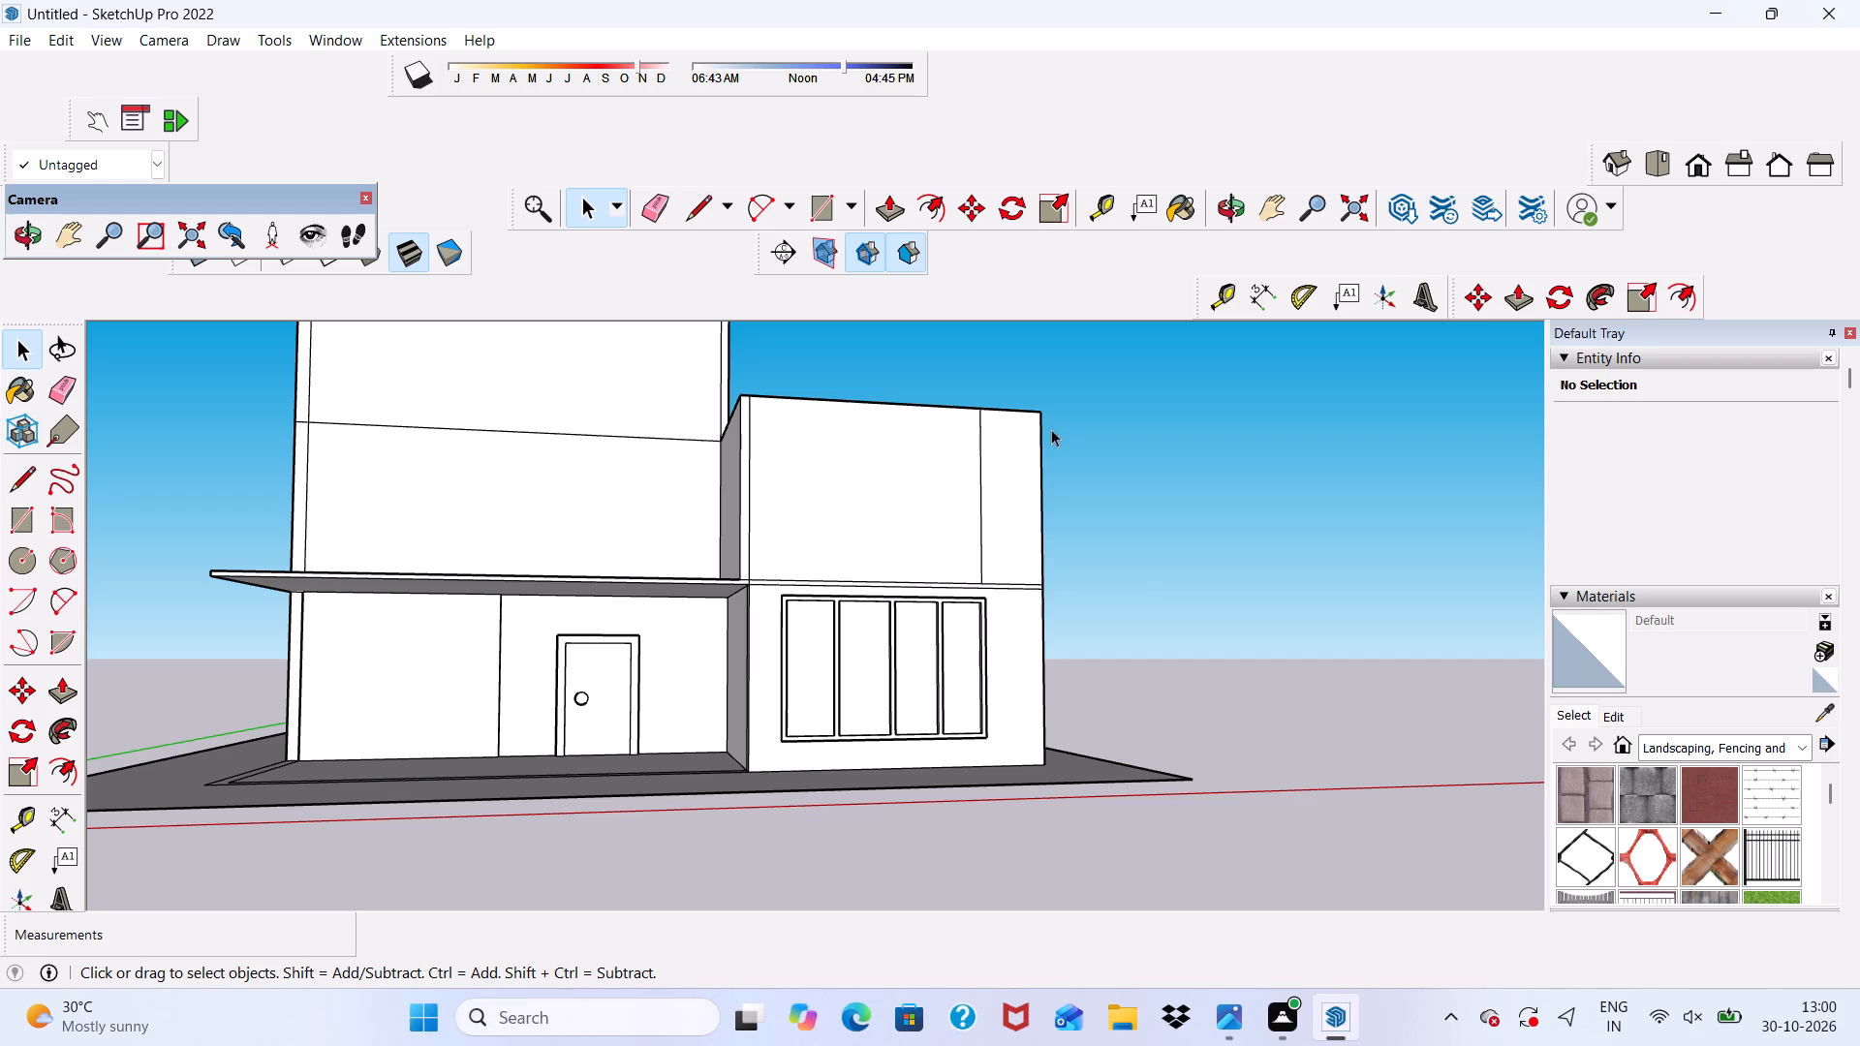
scroll(1023, 429, up, 2)
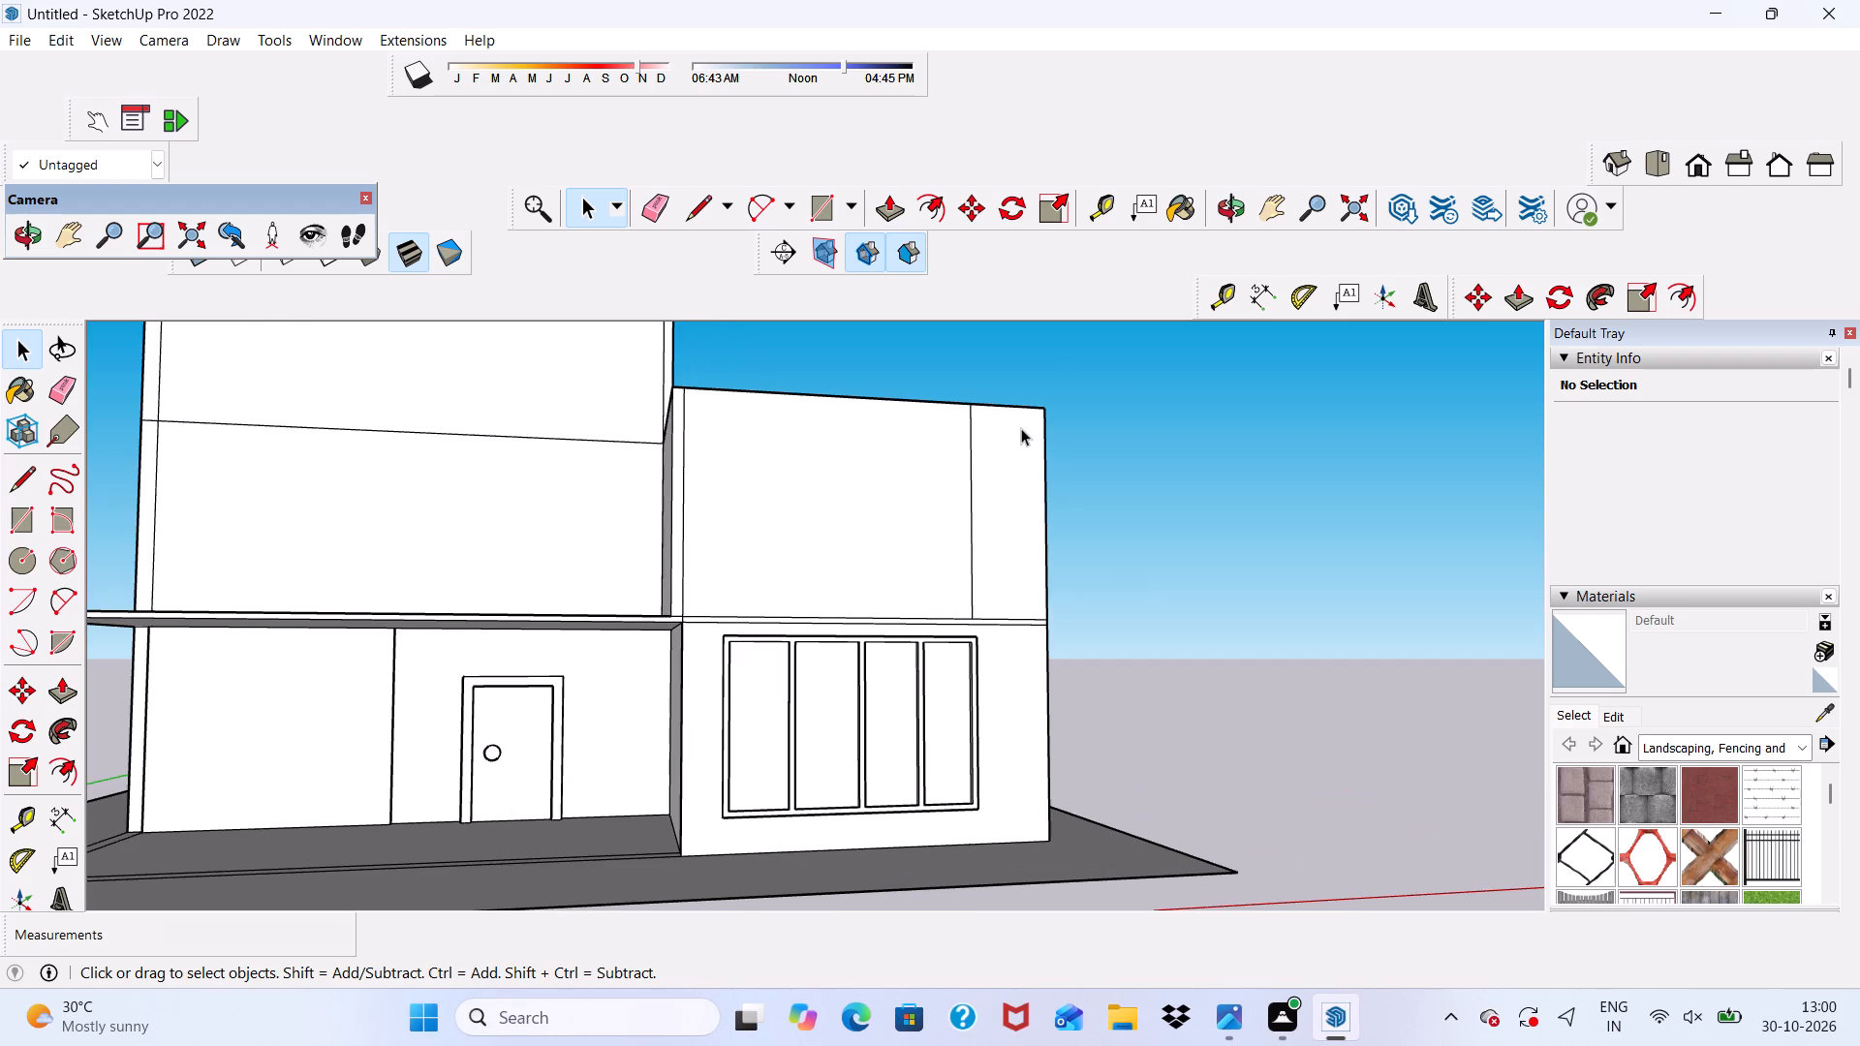
scroll(1019, 446, down, 2)
key(space)
scroll(959, 433, down, 1)
middle_drag(962, 467, 908, 515)
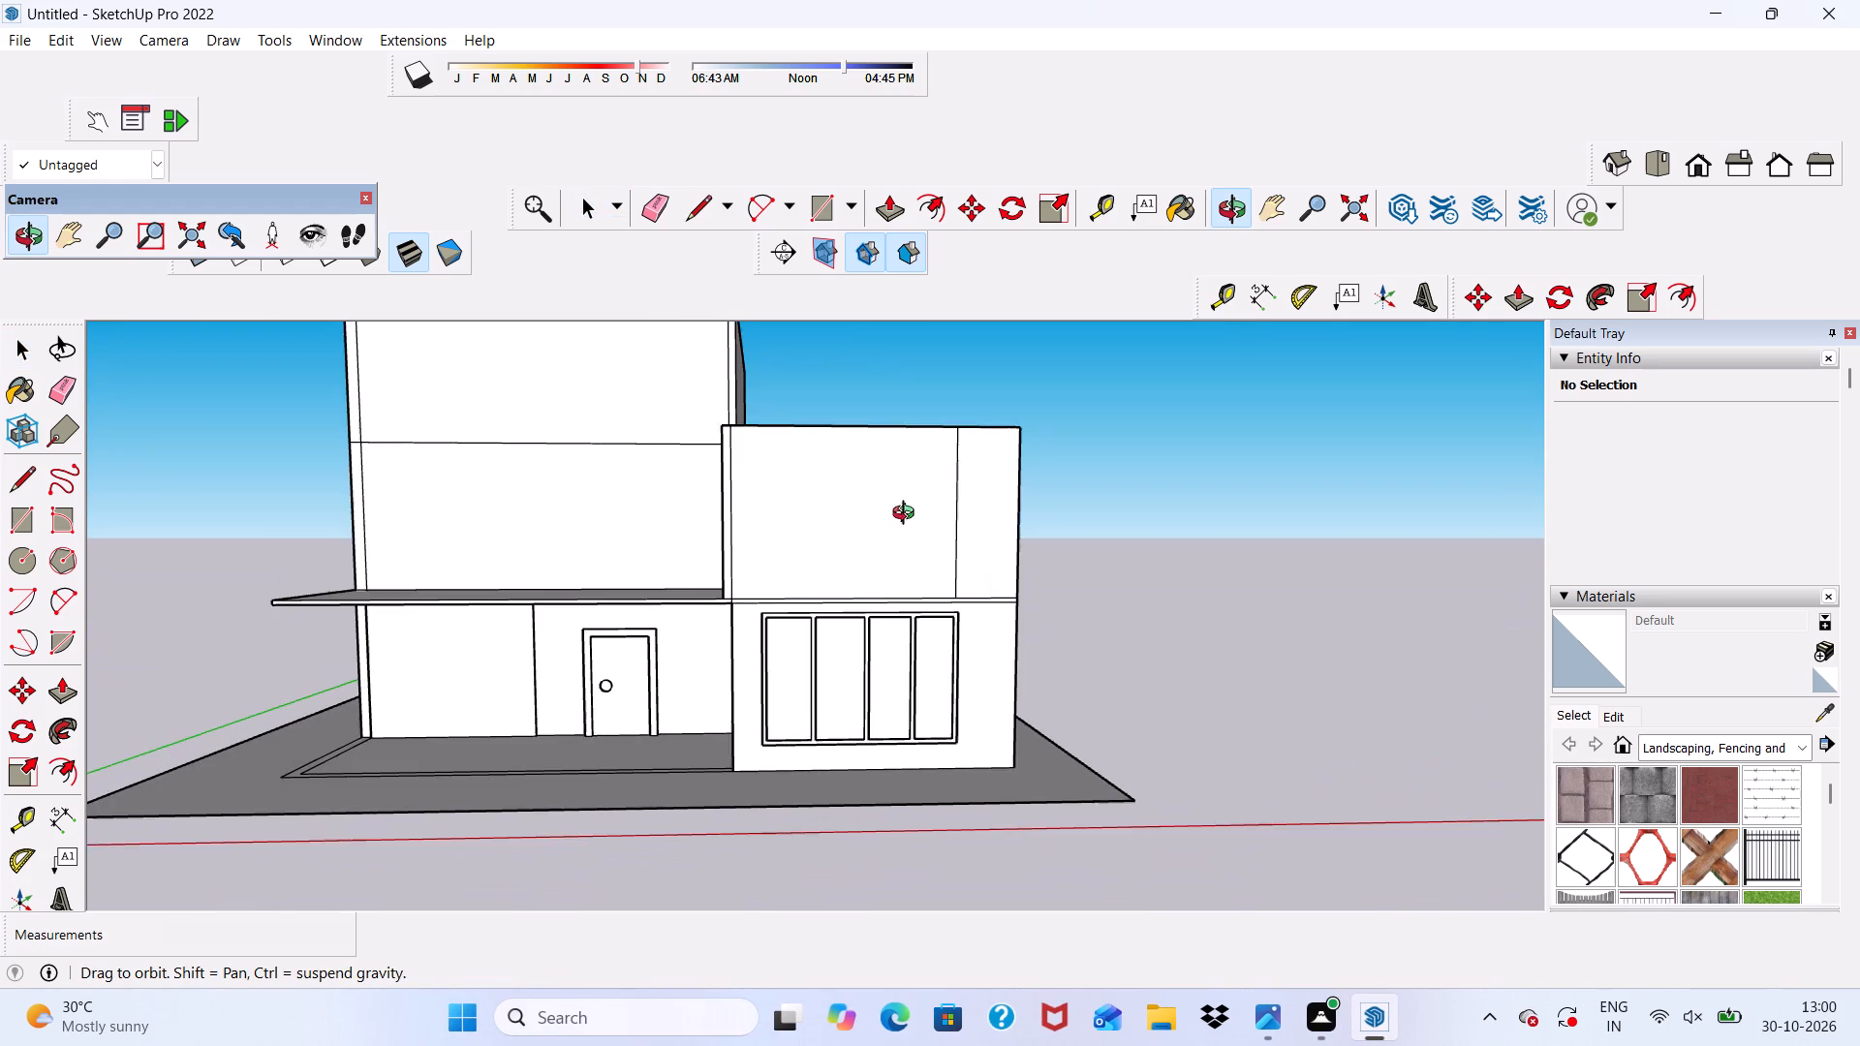
middle_drag(908, 515, 900, 537)
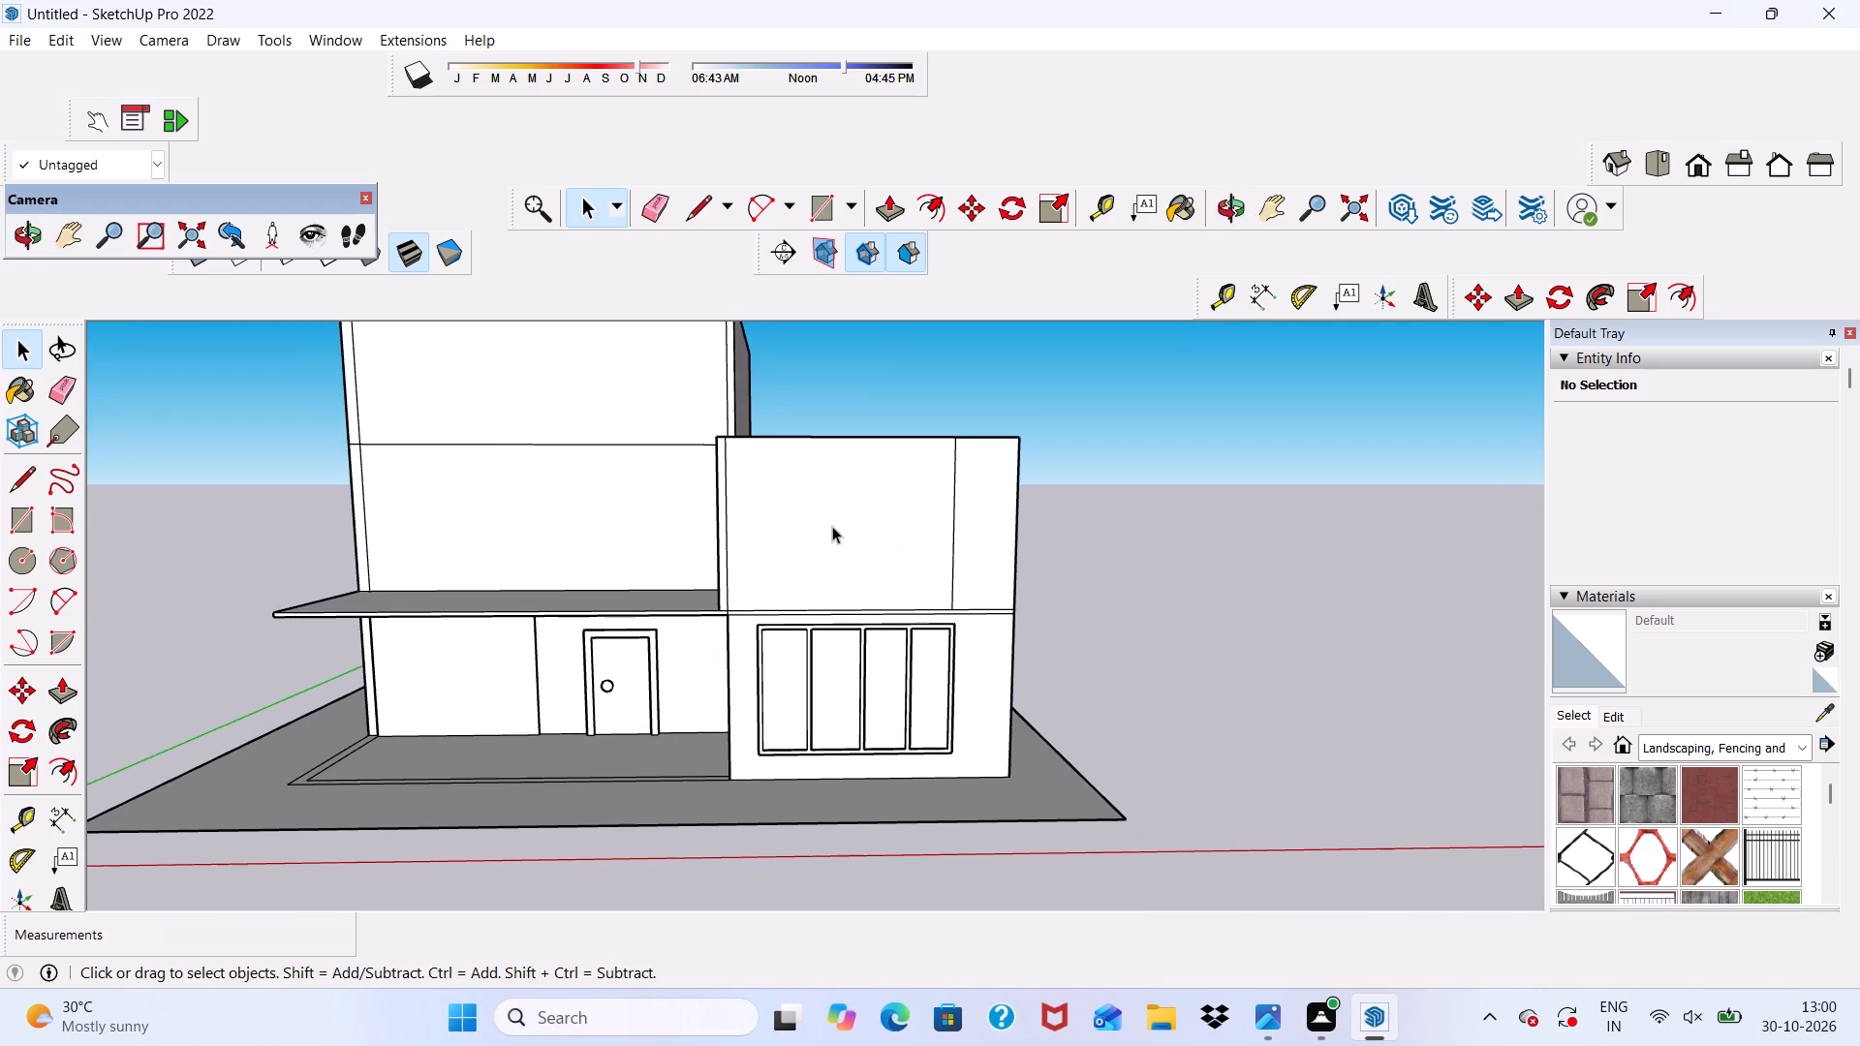
Draw a square window outline about 7' by 7' on the upper-storey front wall above the mullioned window.
click(812, 218)
scroll(863, 337, down, 4)
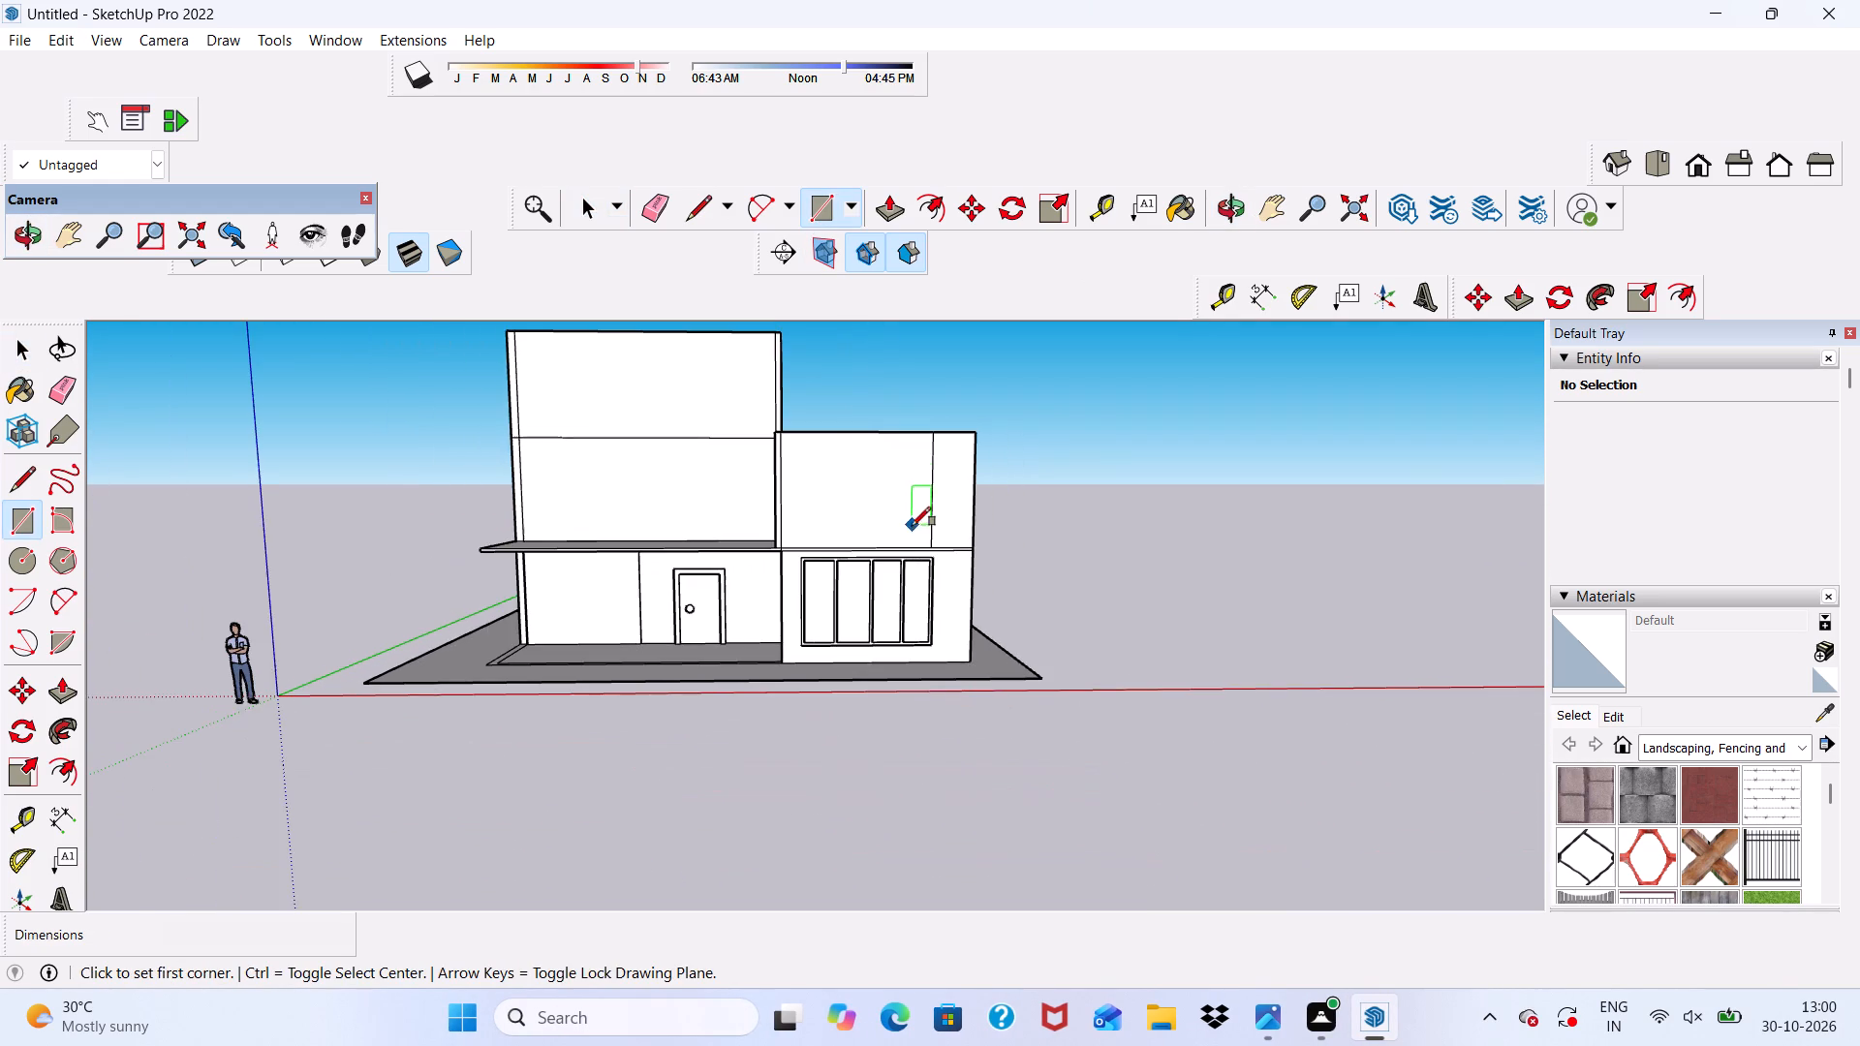
scroll(816, 511, up, 5)
scroll(838, 432, up, 4)
scroll(952, 402, up, 4)
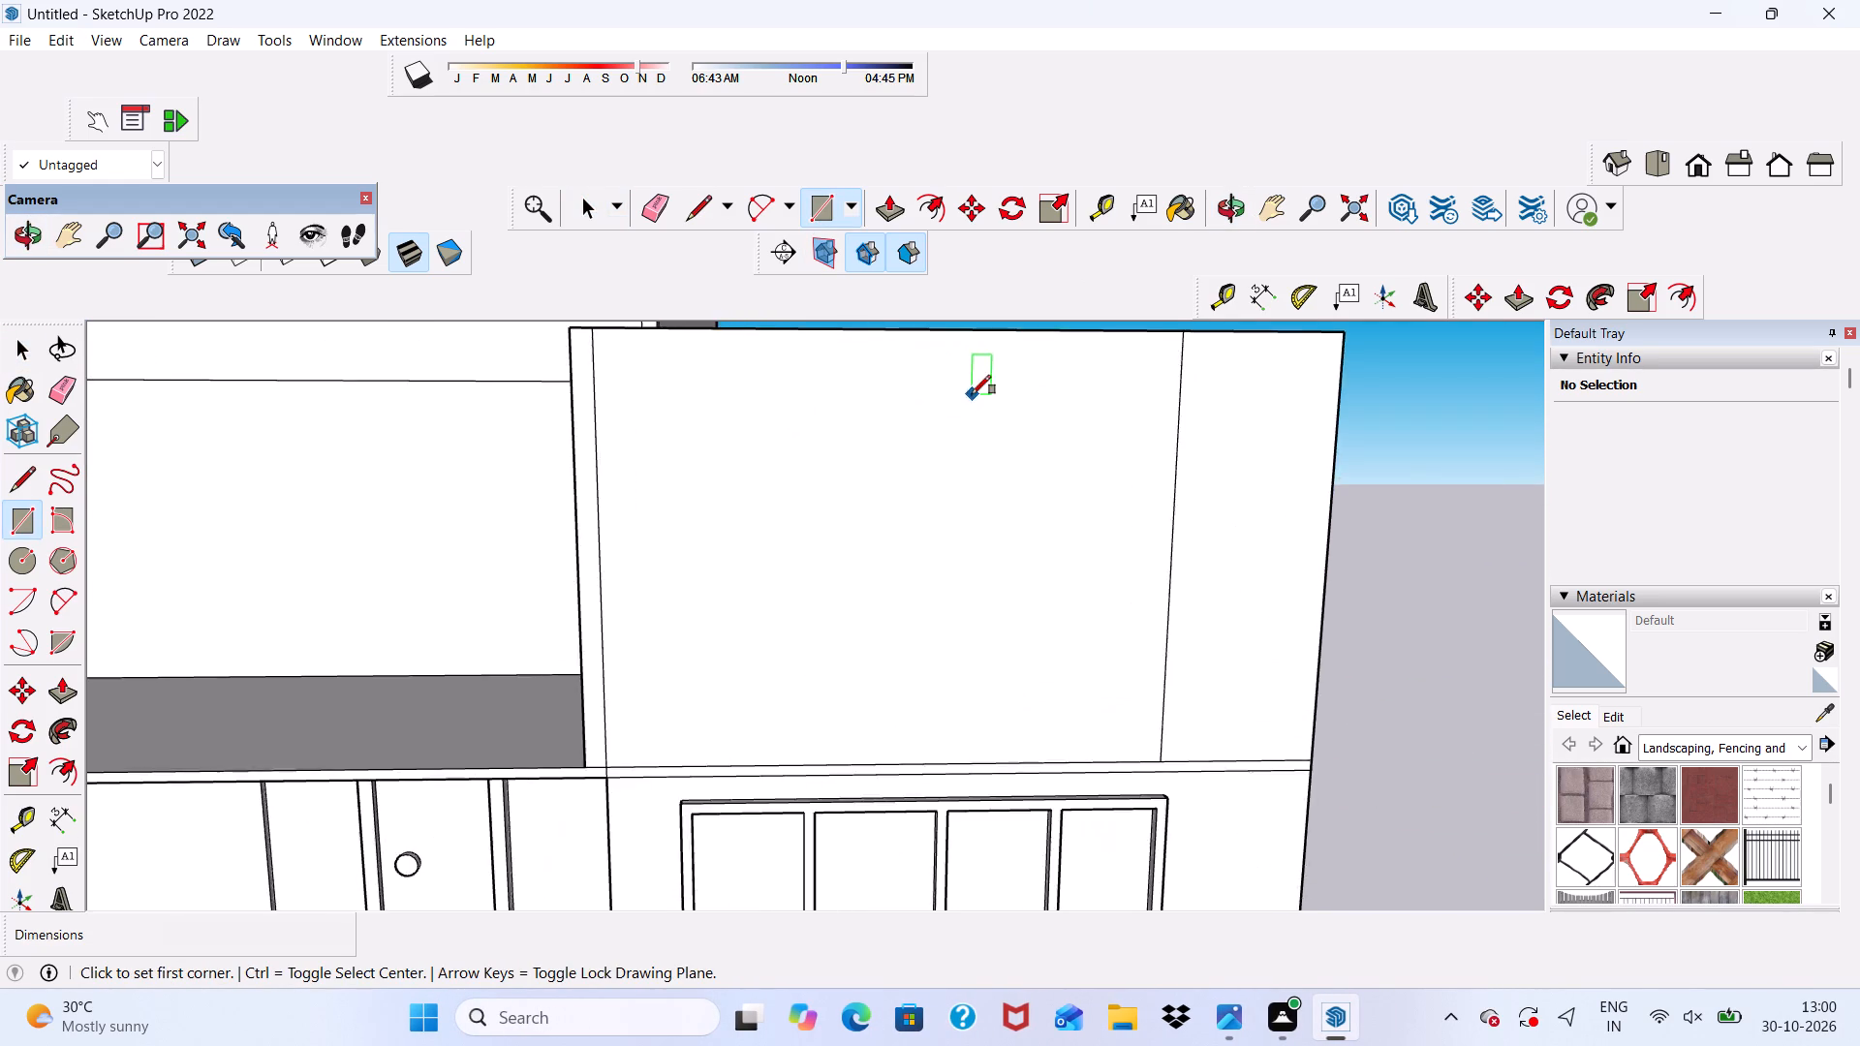
scroll(1028, 382, down, 2)
middle_drag(1050, 454, 1007, 483)
middle_drag(1005, 479, 1006, 421)
scroll(1009, 410, up, 2)
scroll(1043, 387, down, 12)
scroll(1088, 383, up, 2)
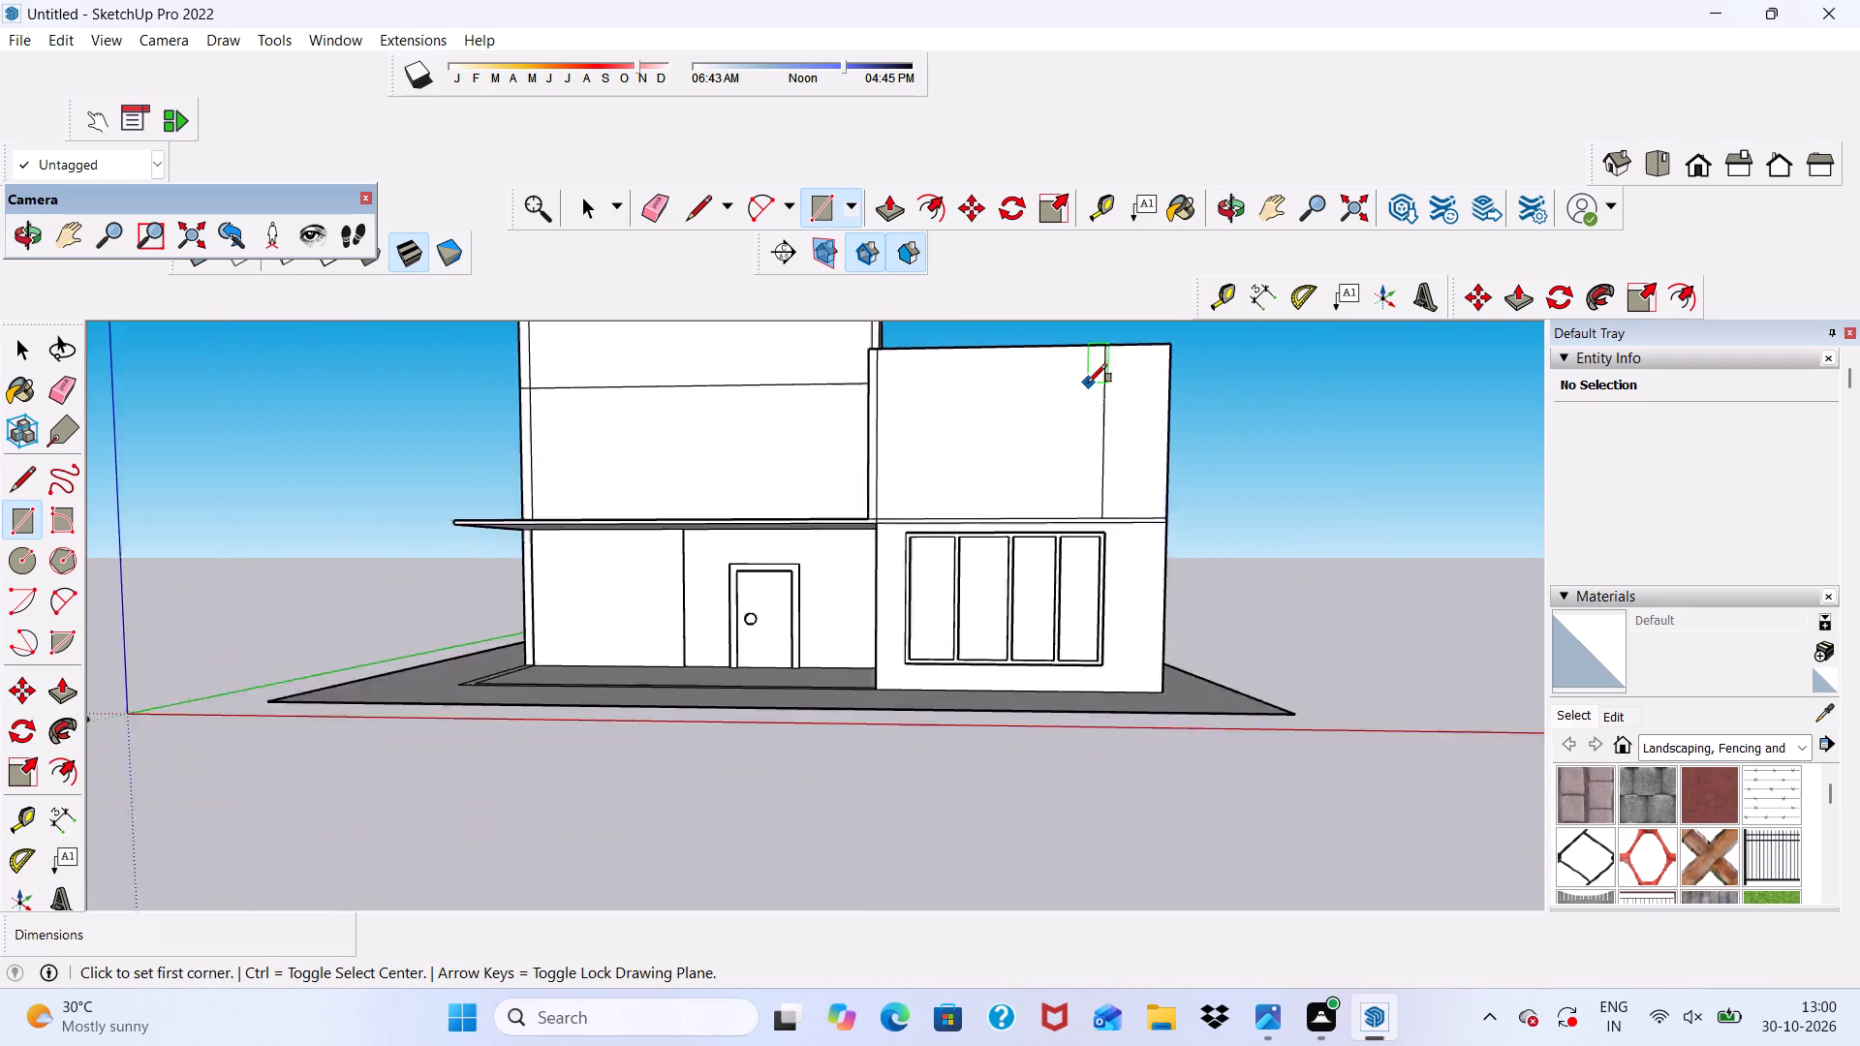
scroll(1088, 383, up, 4)
click(1068, 377)
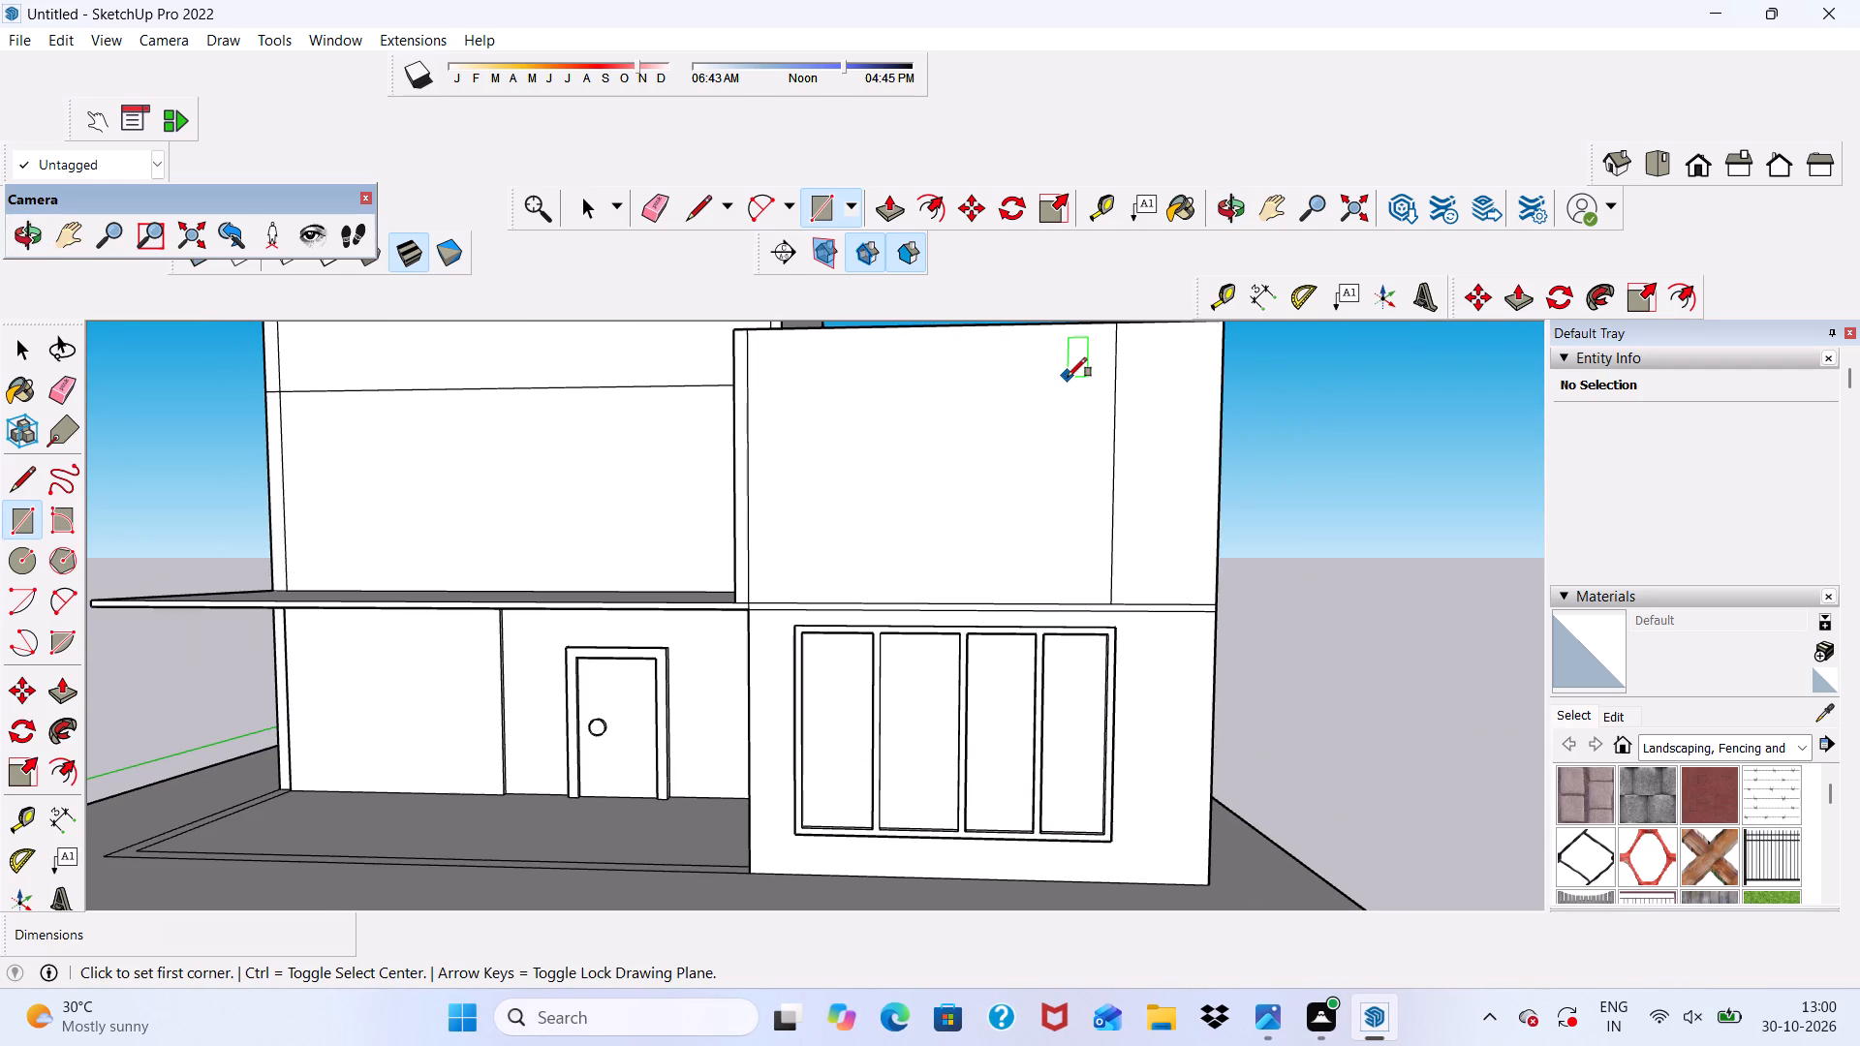
scroll(914, 576, up, 7)
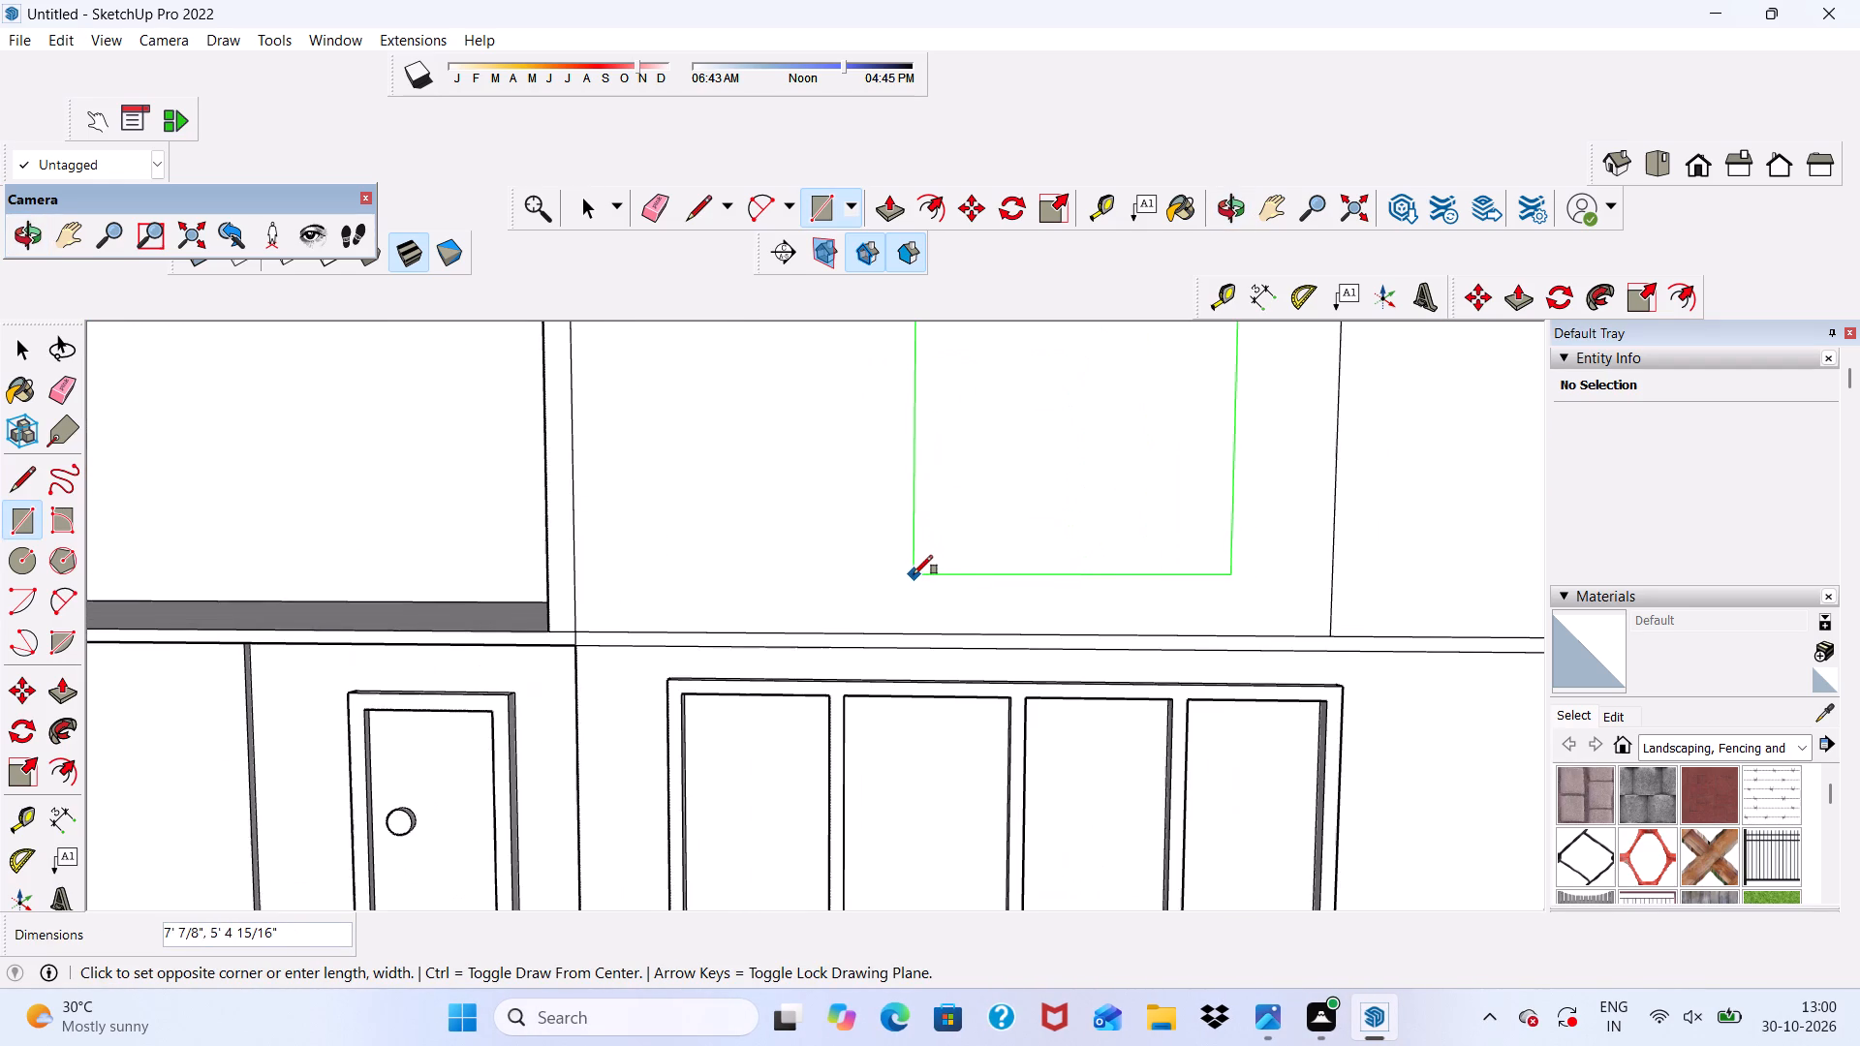
scroll(900, 557, up, 4)
scroll(895, 559, down, 1)
scroll(899, 570, up, 5)
scroll(837, 529, down, 6)
scroll(843, 519, up, 2)
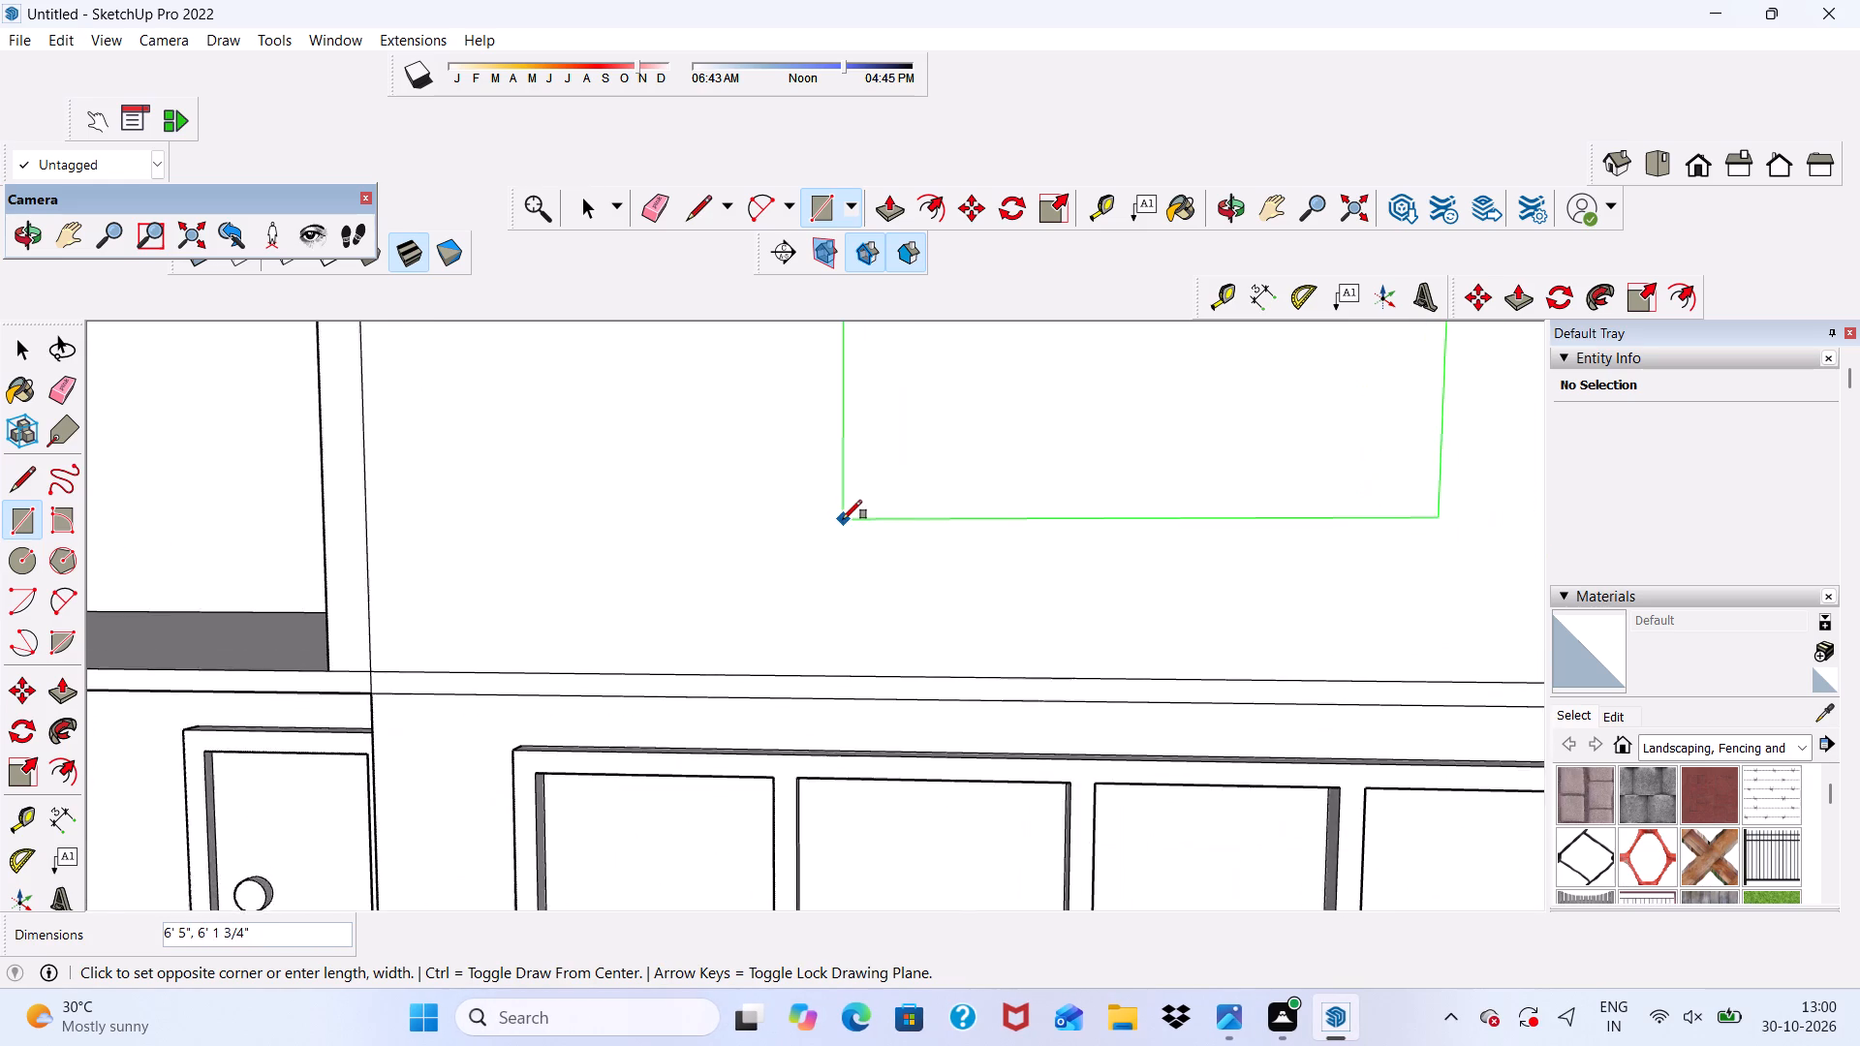
scroll(843, 519, down, 6)
middle_drag(843, 519, 864, 603)
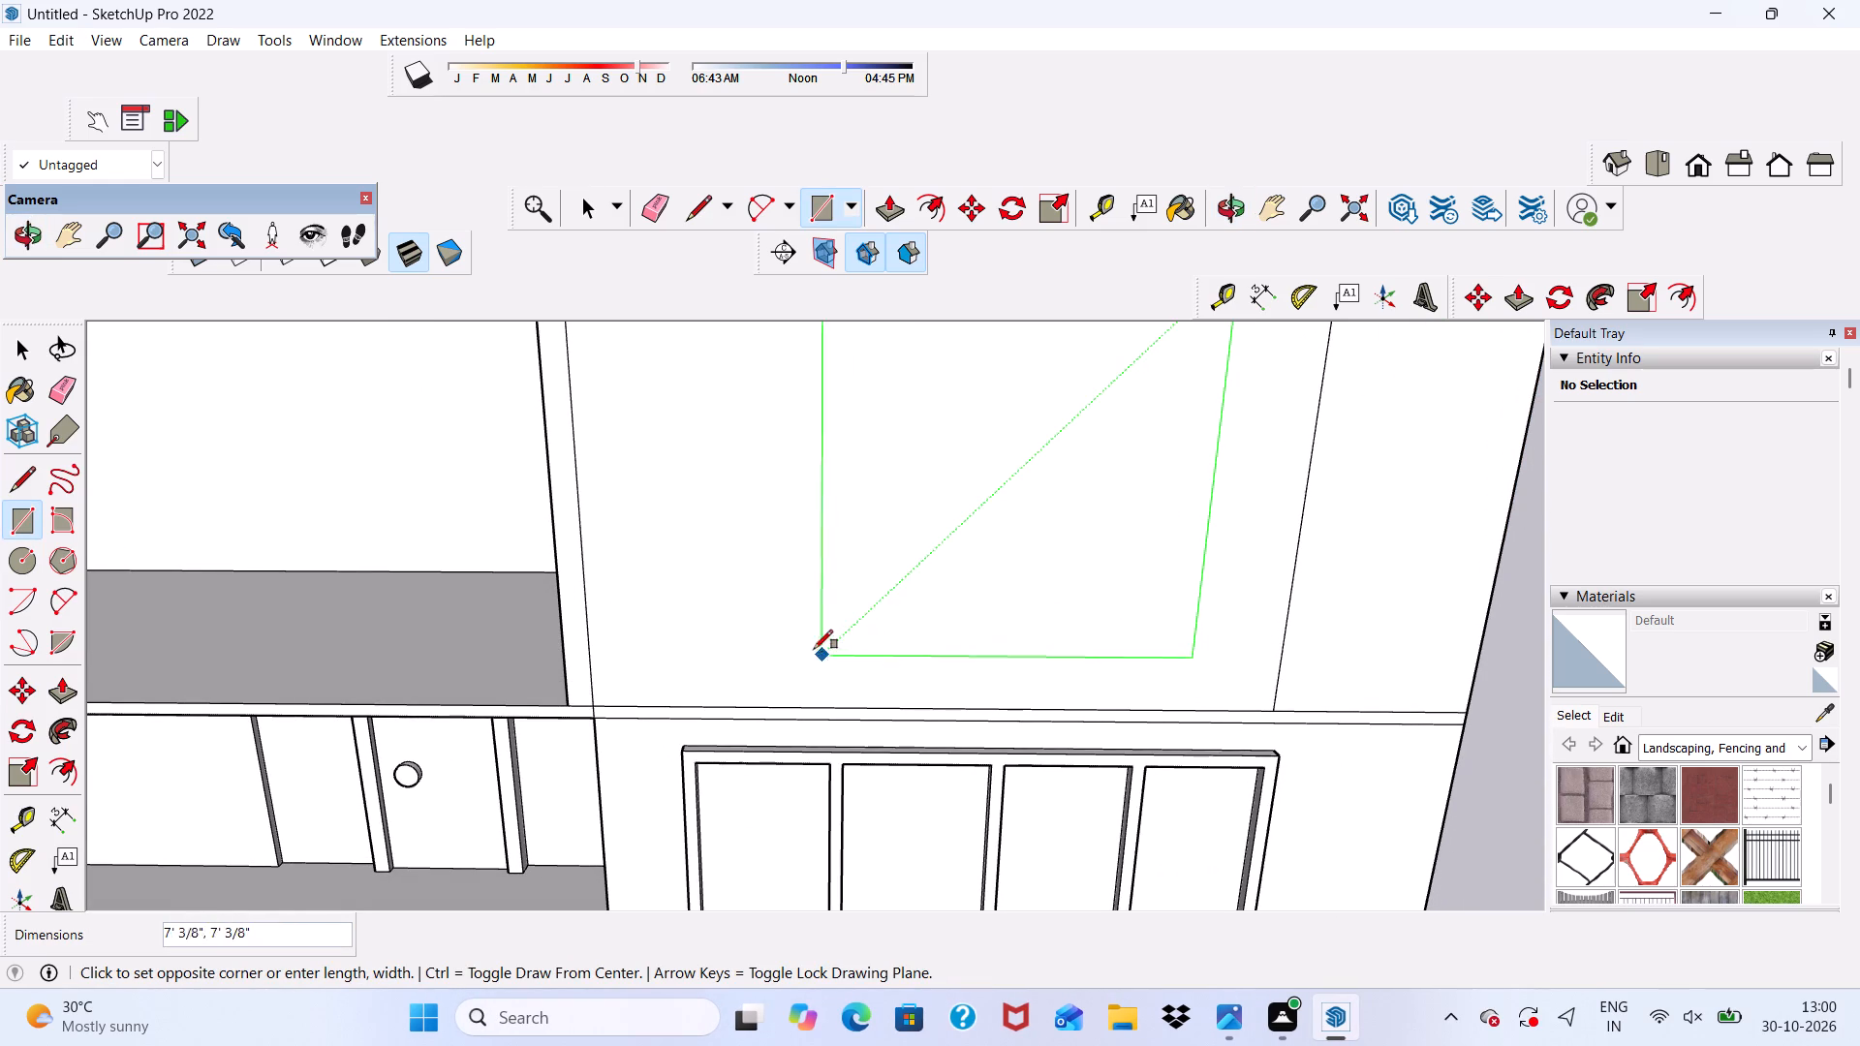
click(810, 642)
scroll(831, 596, down, 12)
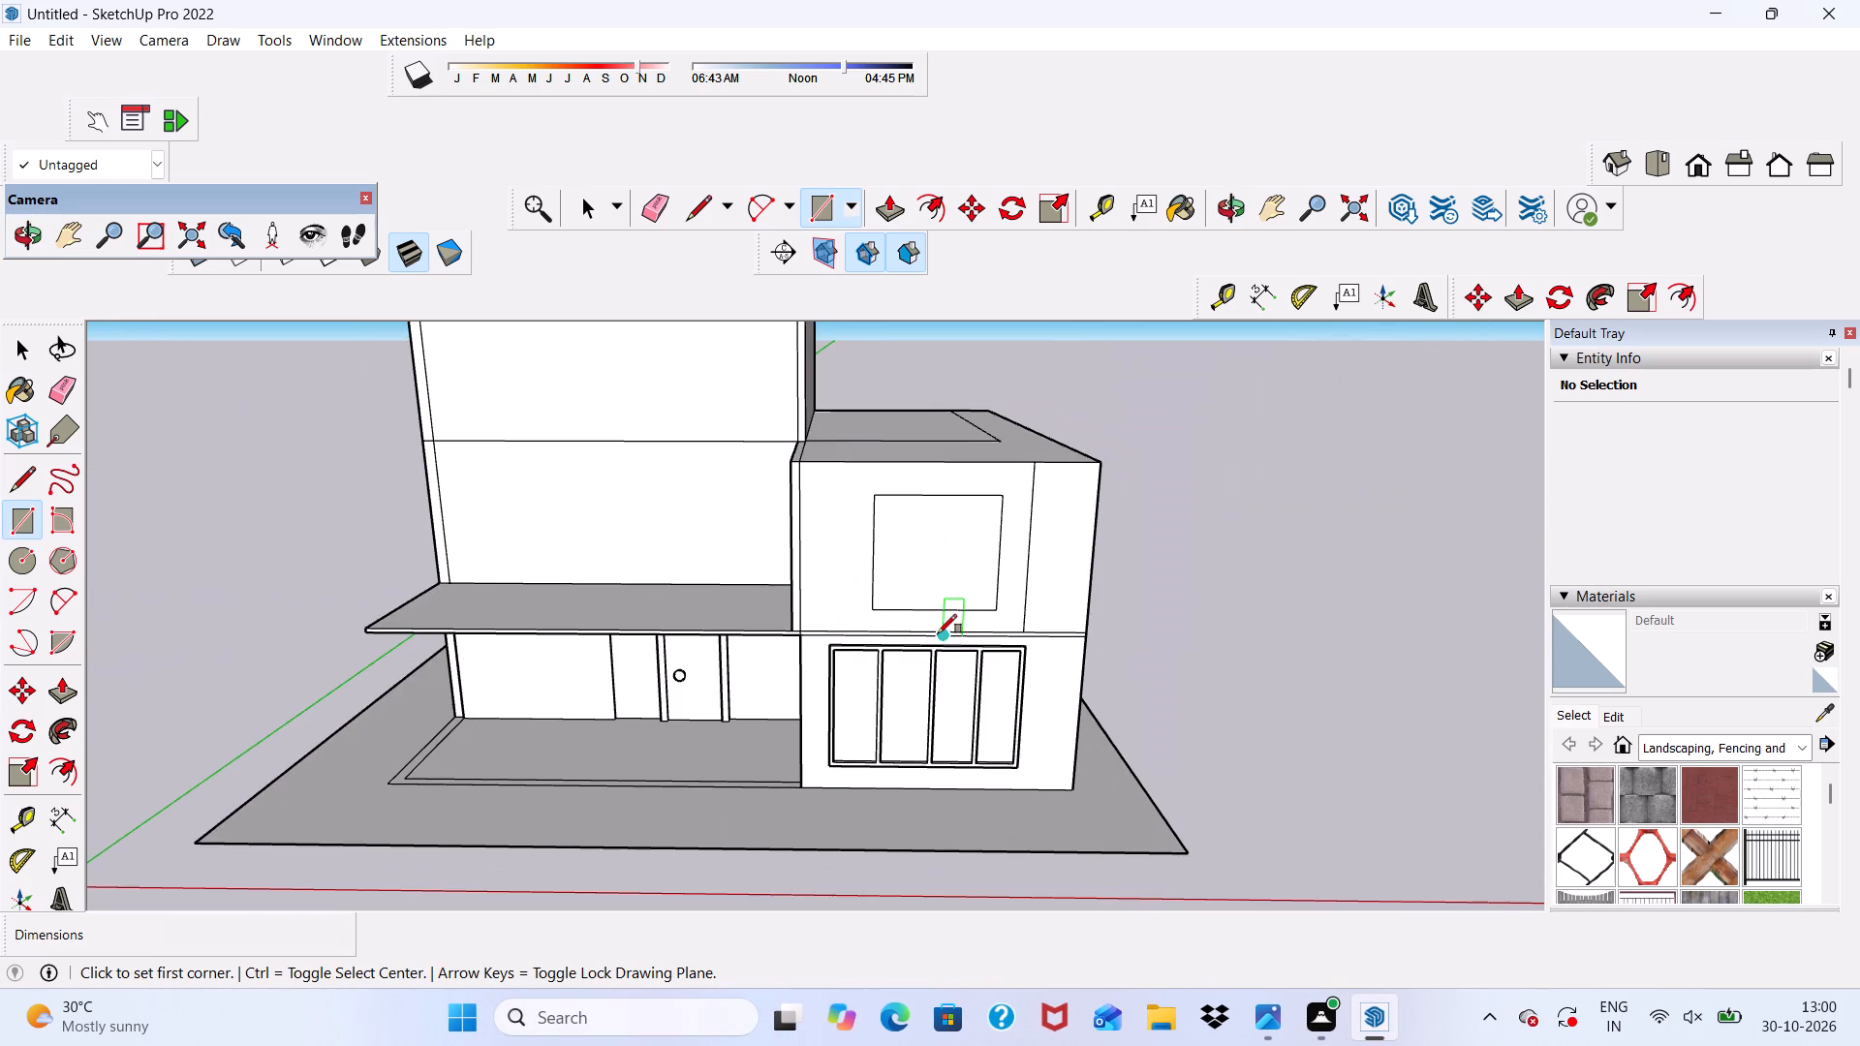
middle_drag(938, 633, 934, 513)
key(space)
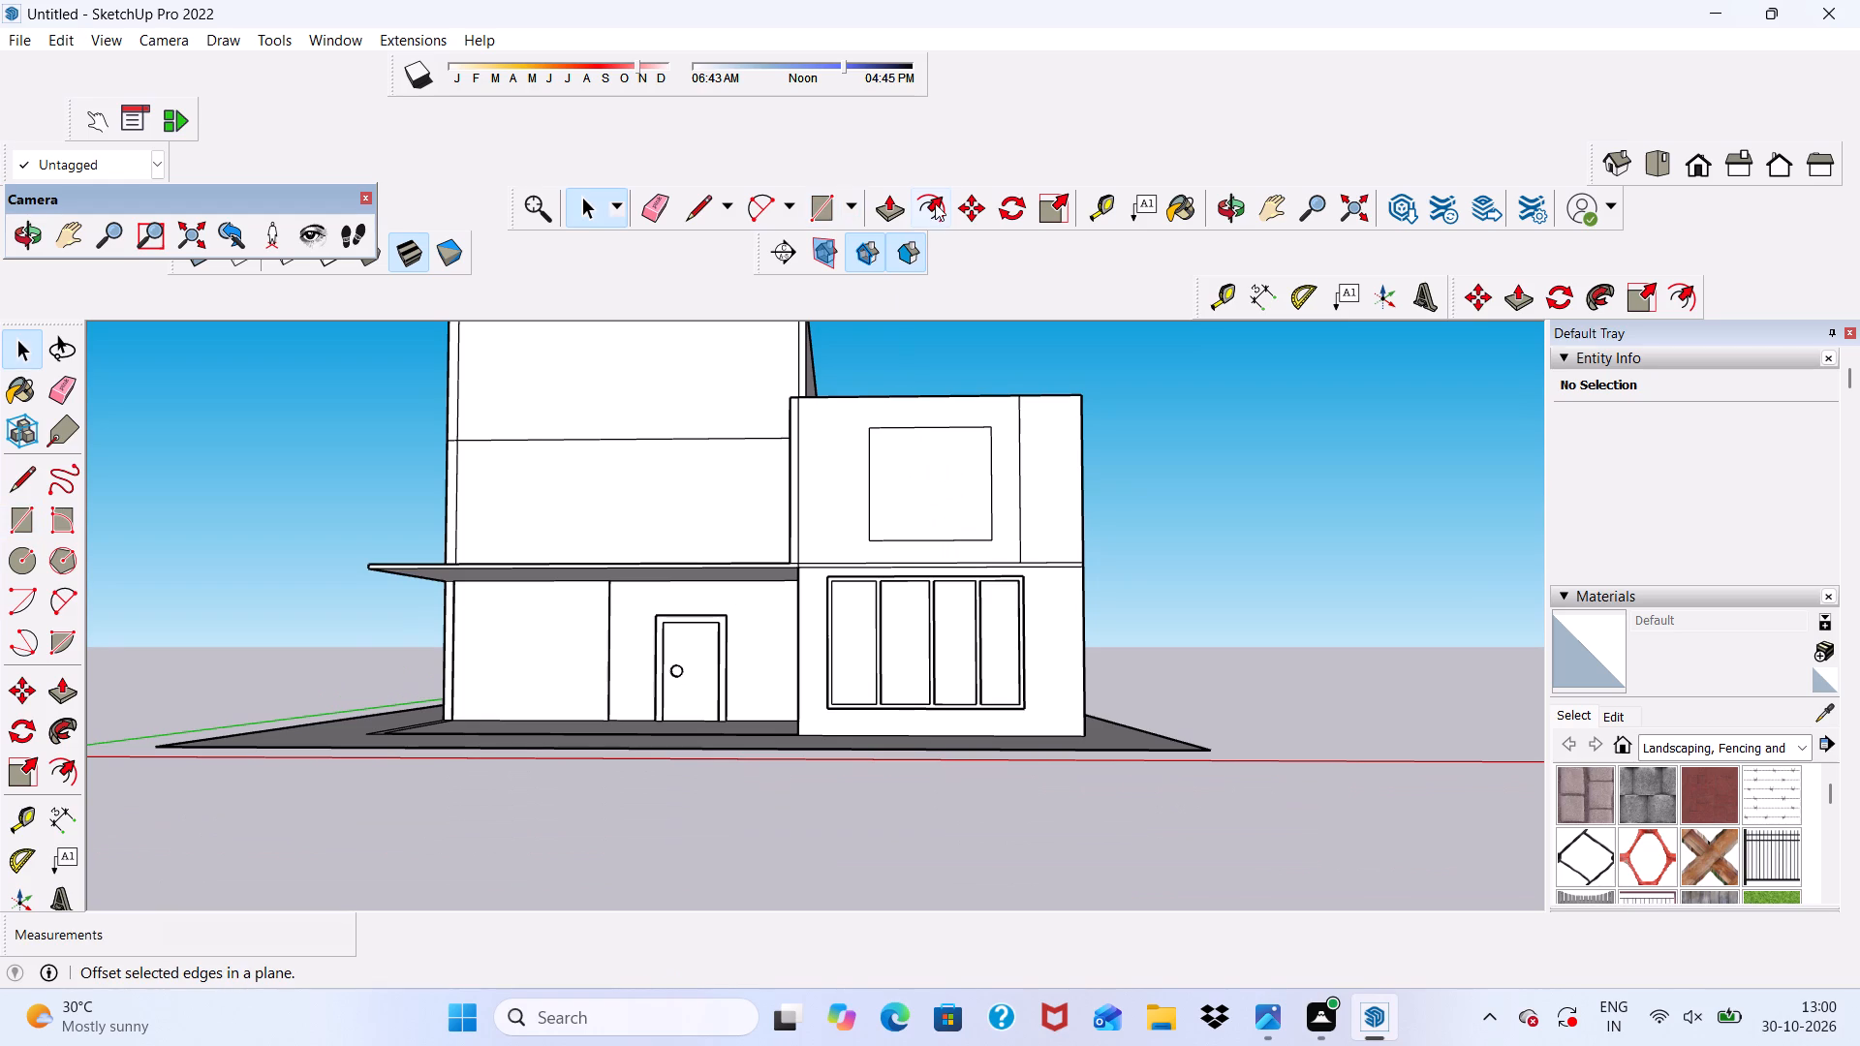
Offset the square upper-storey window outline 3" inward to form its frame.
click(935, 203)
scroll(957, 564, up, 8)
click(873, 436)
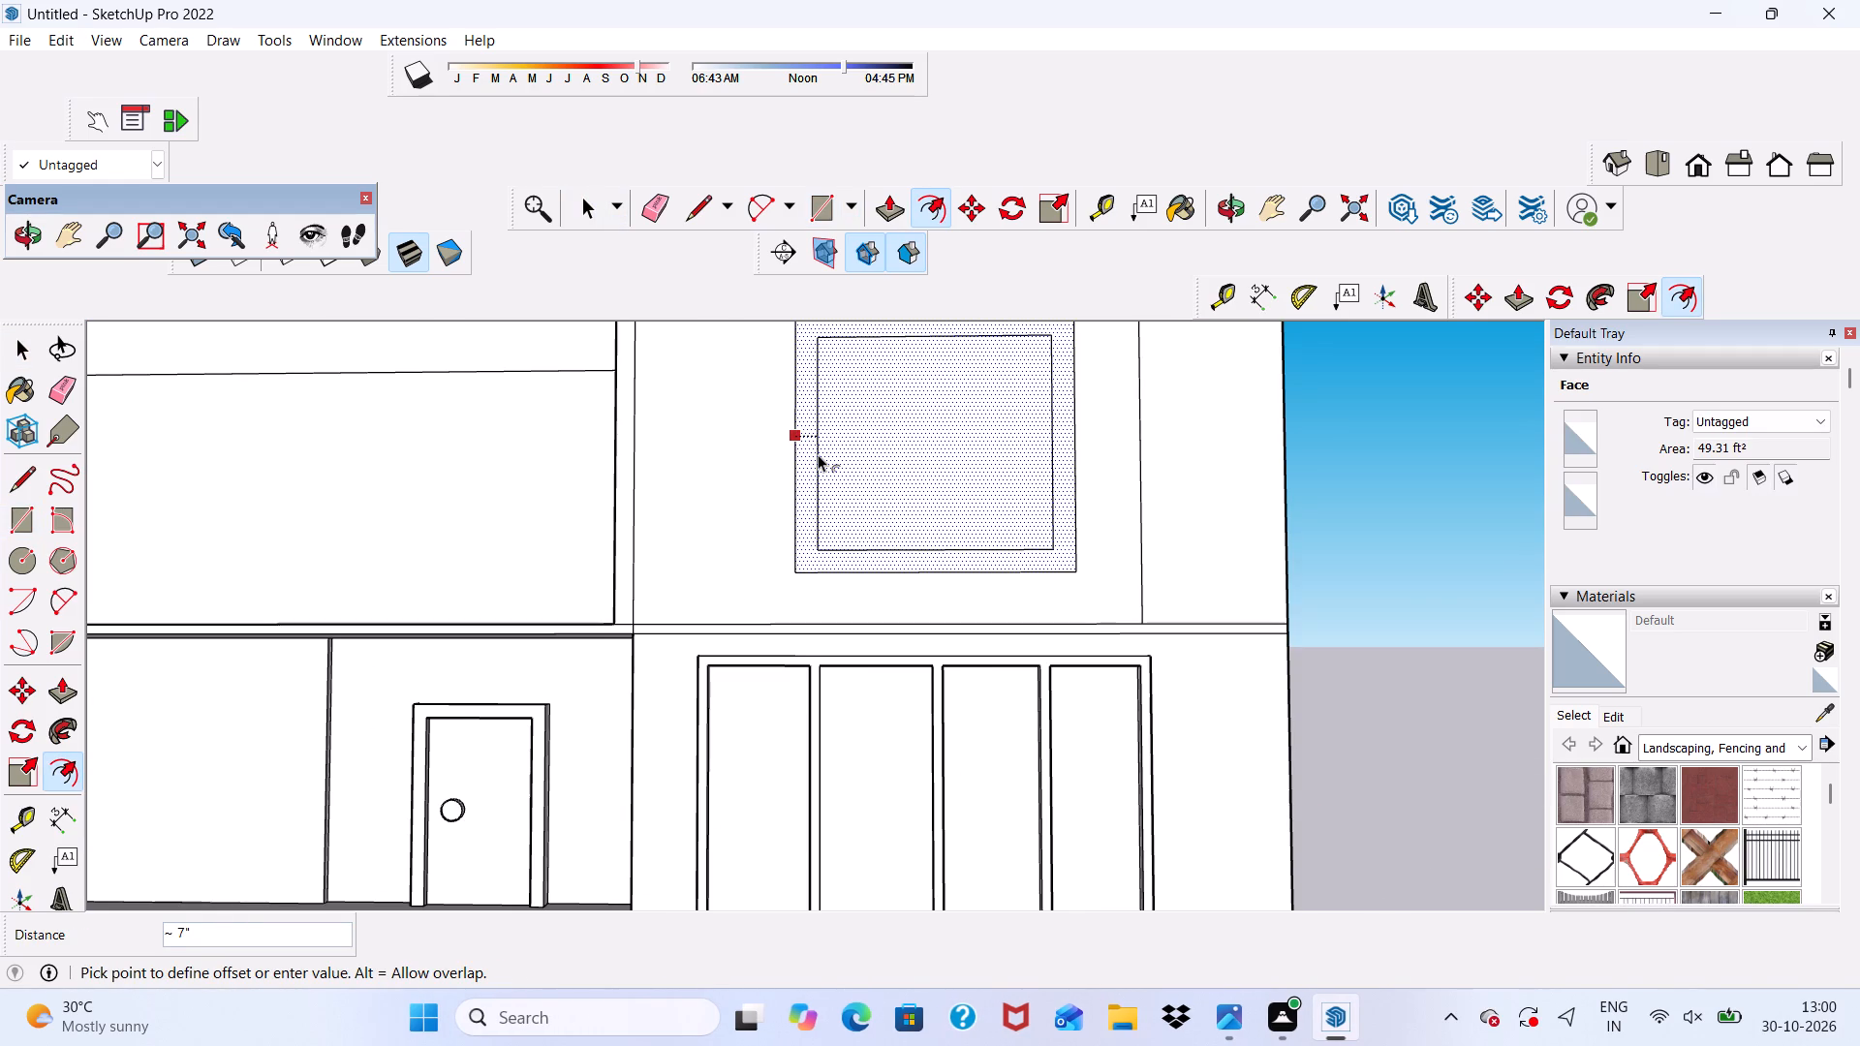
key(6)
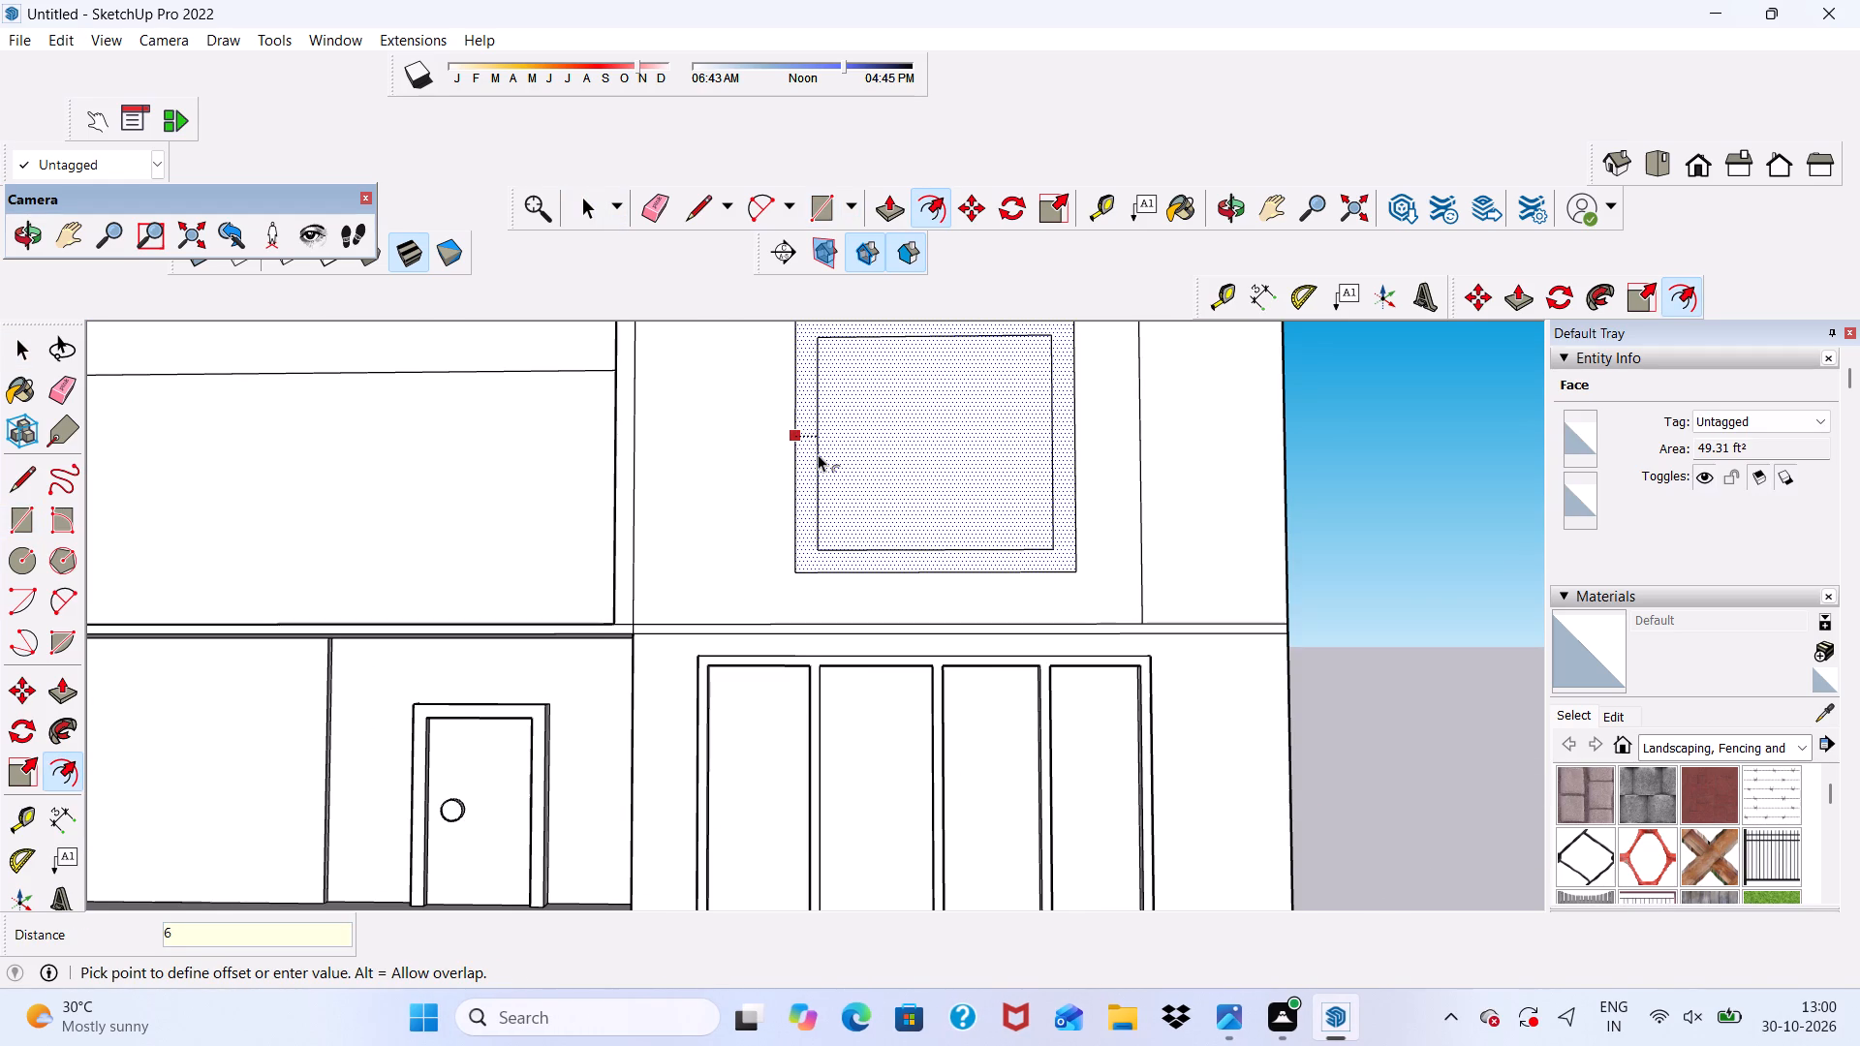
key(shift+quotedbl)
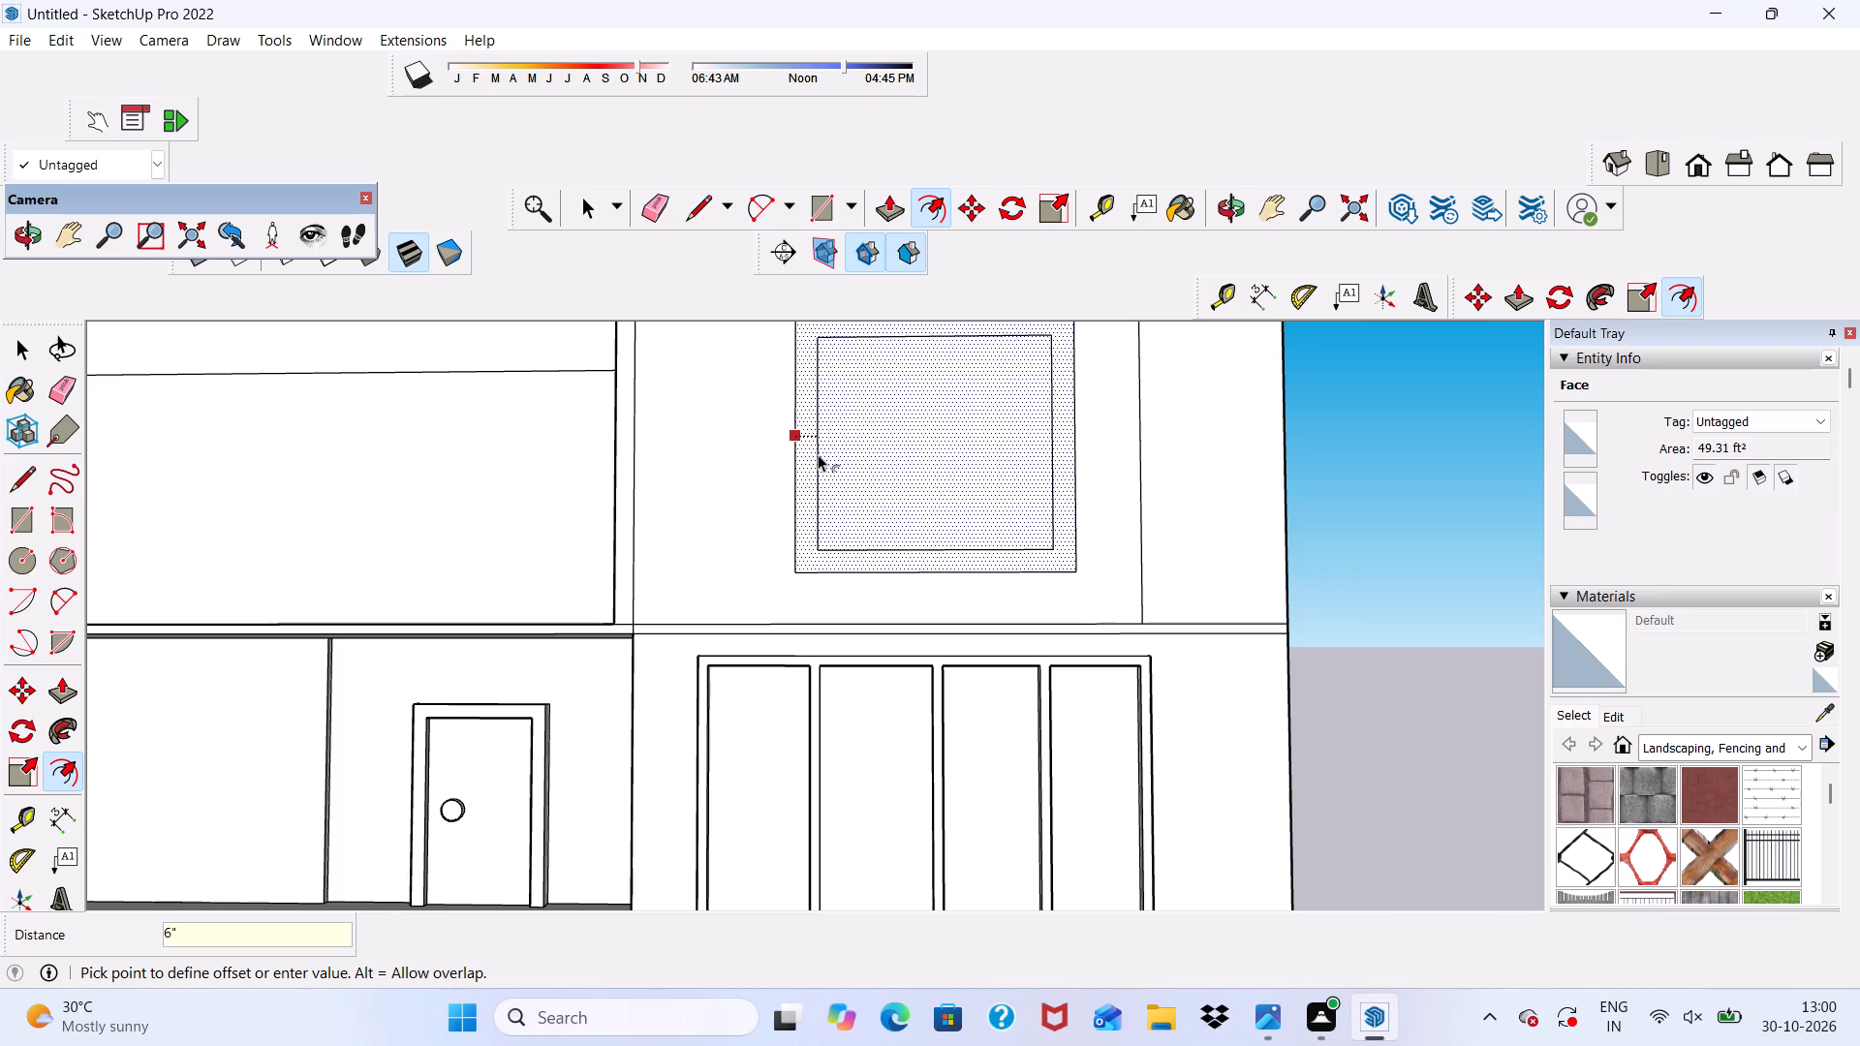
key(BackSpace)
key(BackSpace)
key(3)
key(shift+quotedbl)
key(Return)
key(space)
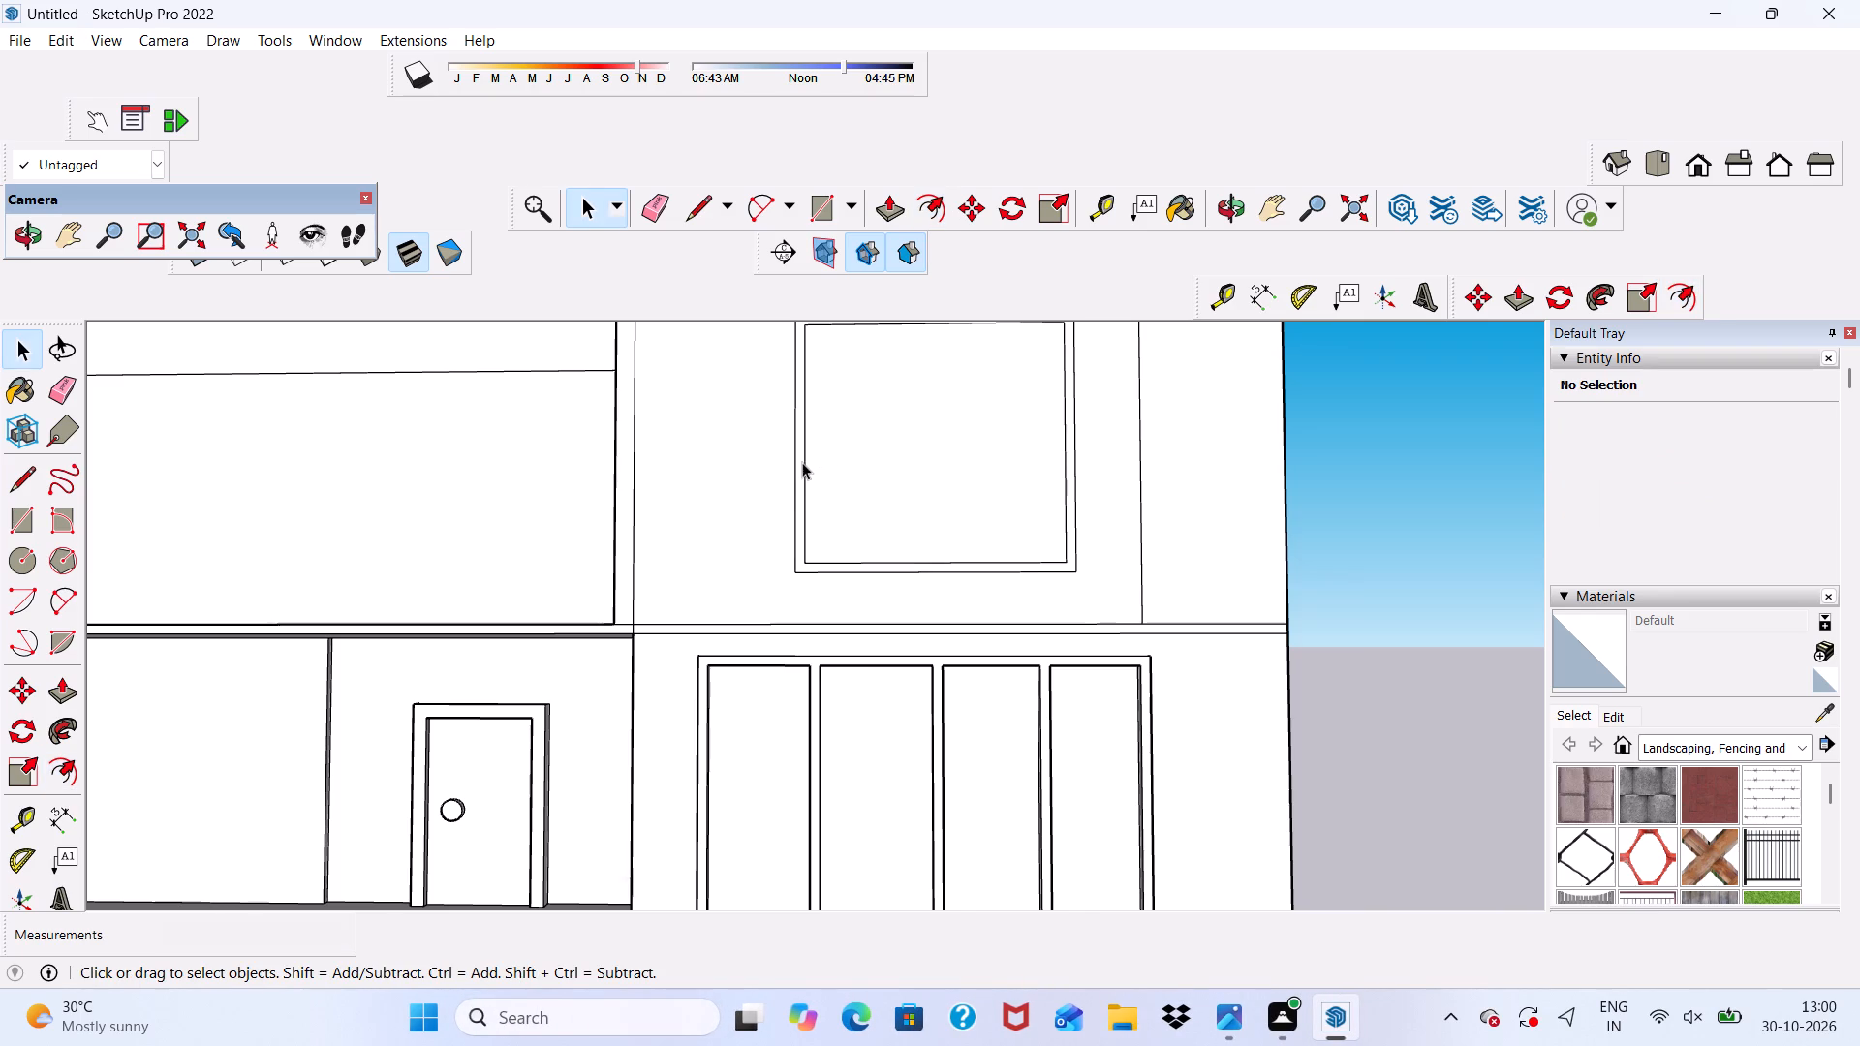
Place a vertical guide through the midpoint of the upper window and a second parallel guide 3" beside it.
scroll(812, 517, down, 6)
click(1101, 207)
scroll(844, 529, up, 2)
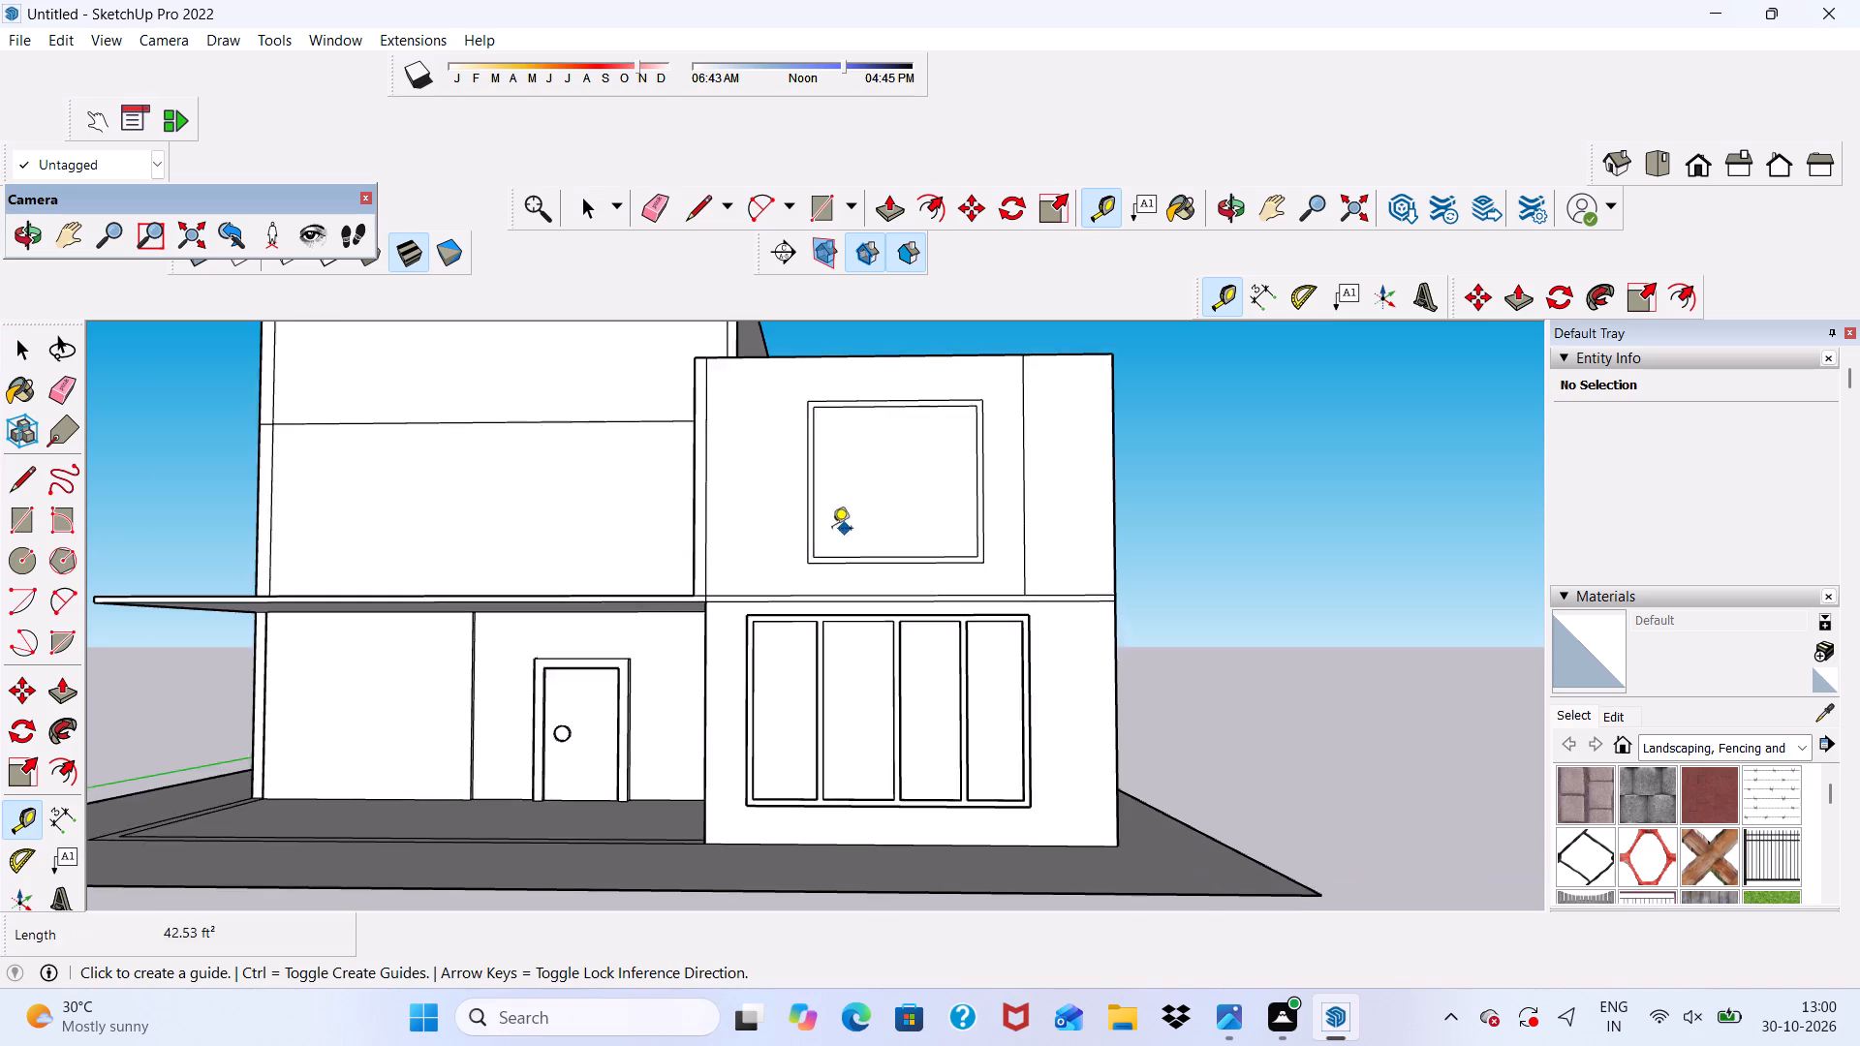
scroll(832, 530, up, 2)
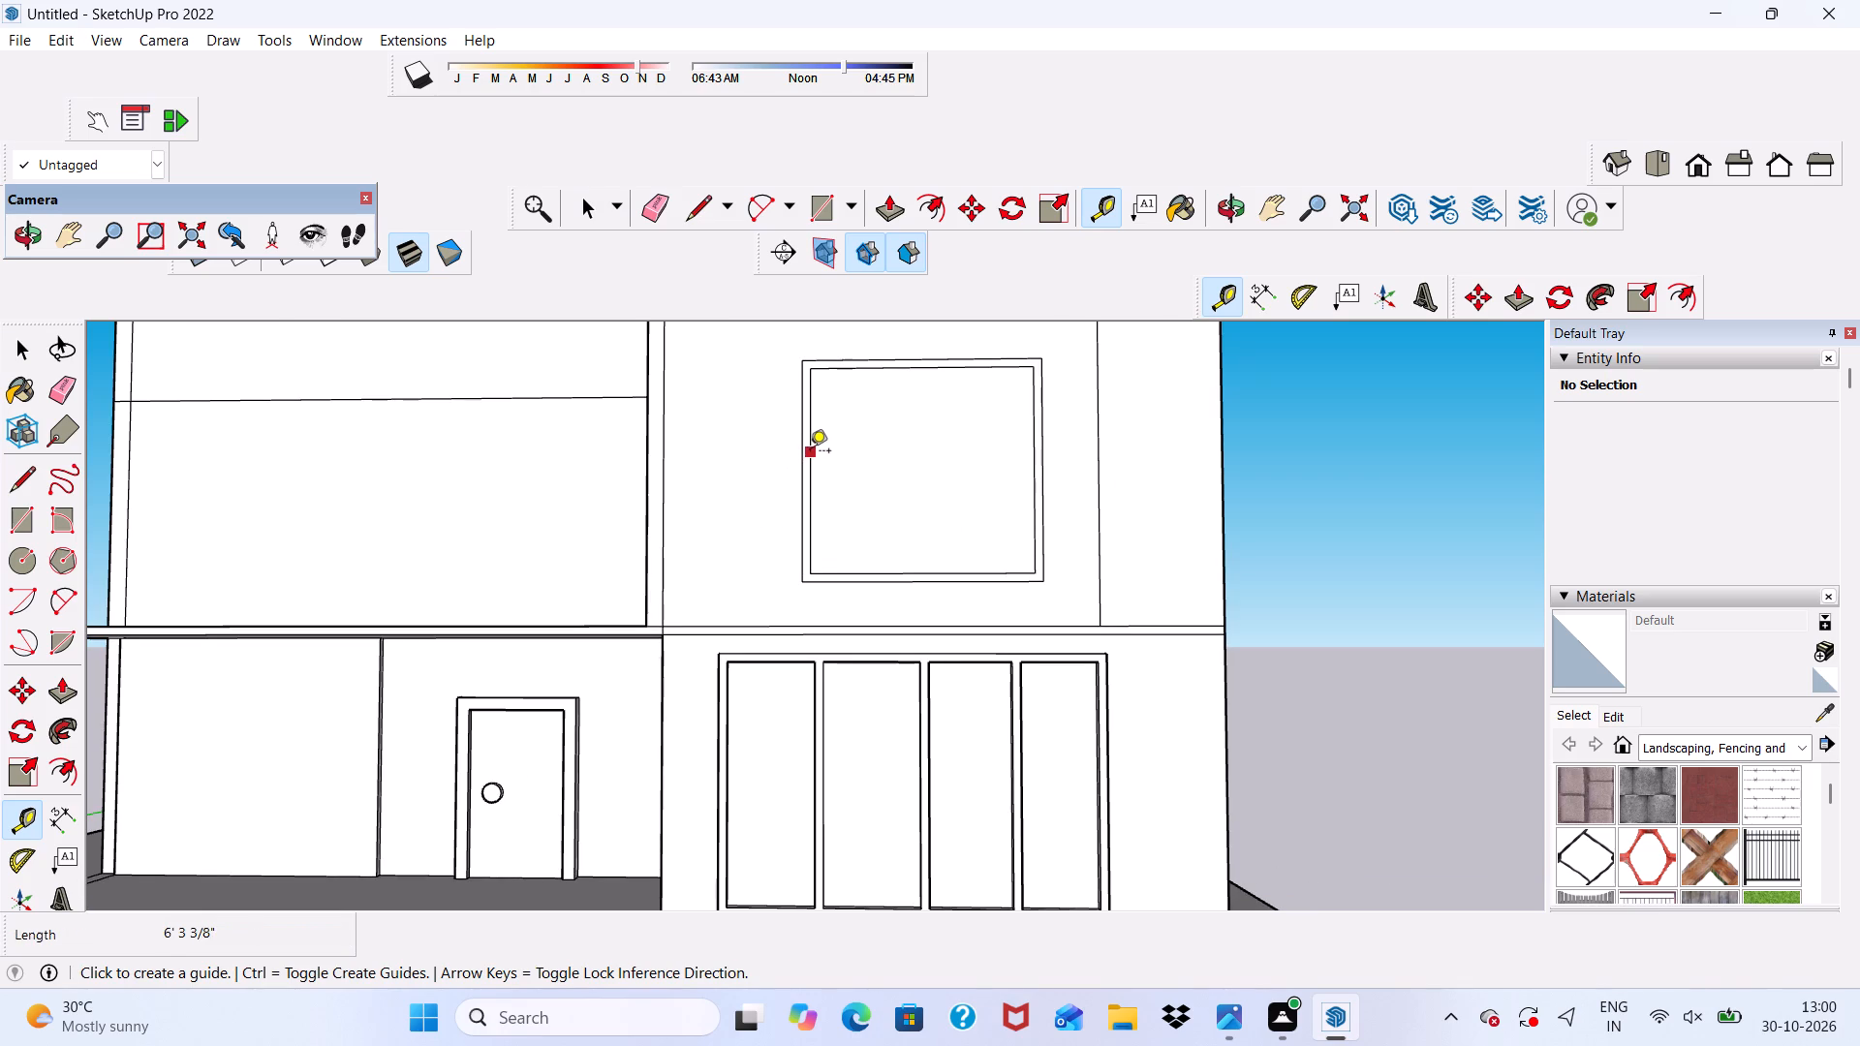
click(810, 452)
click(924, 365)
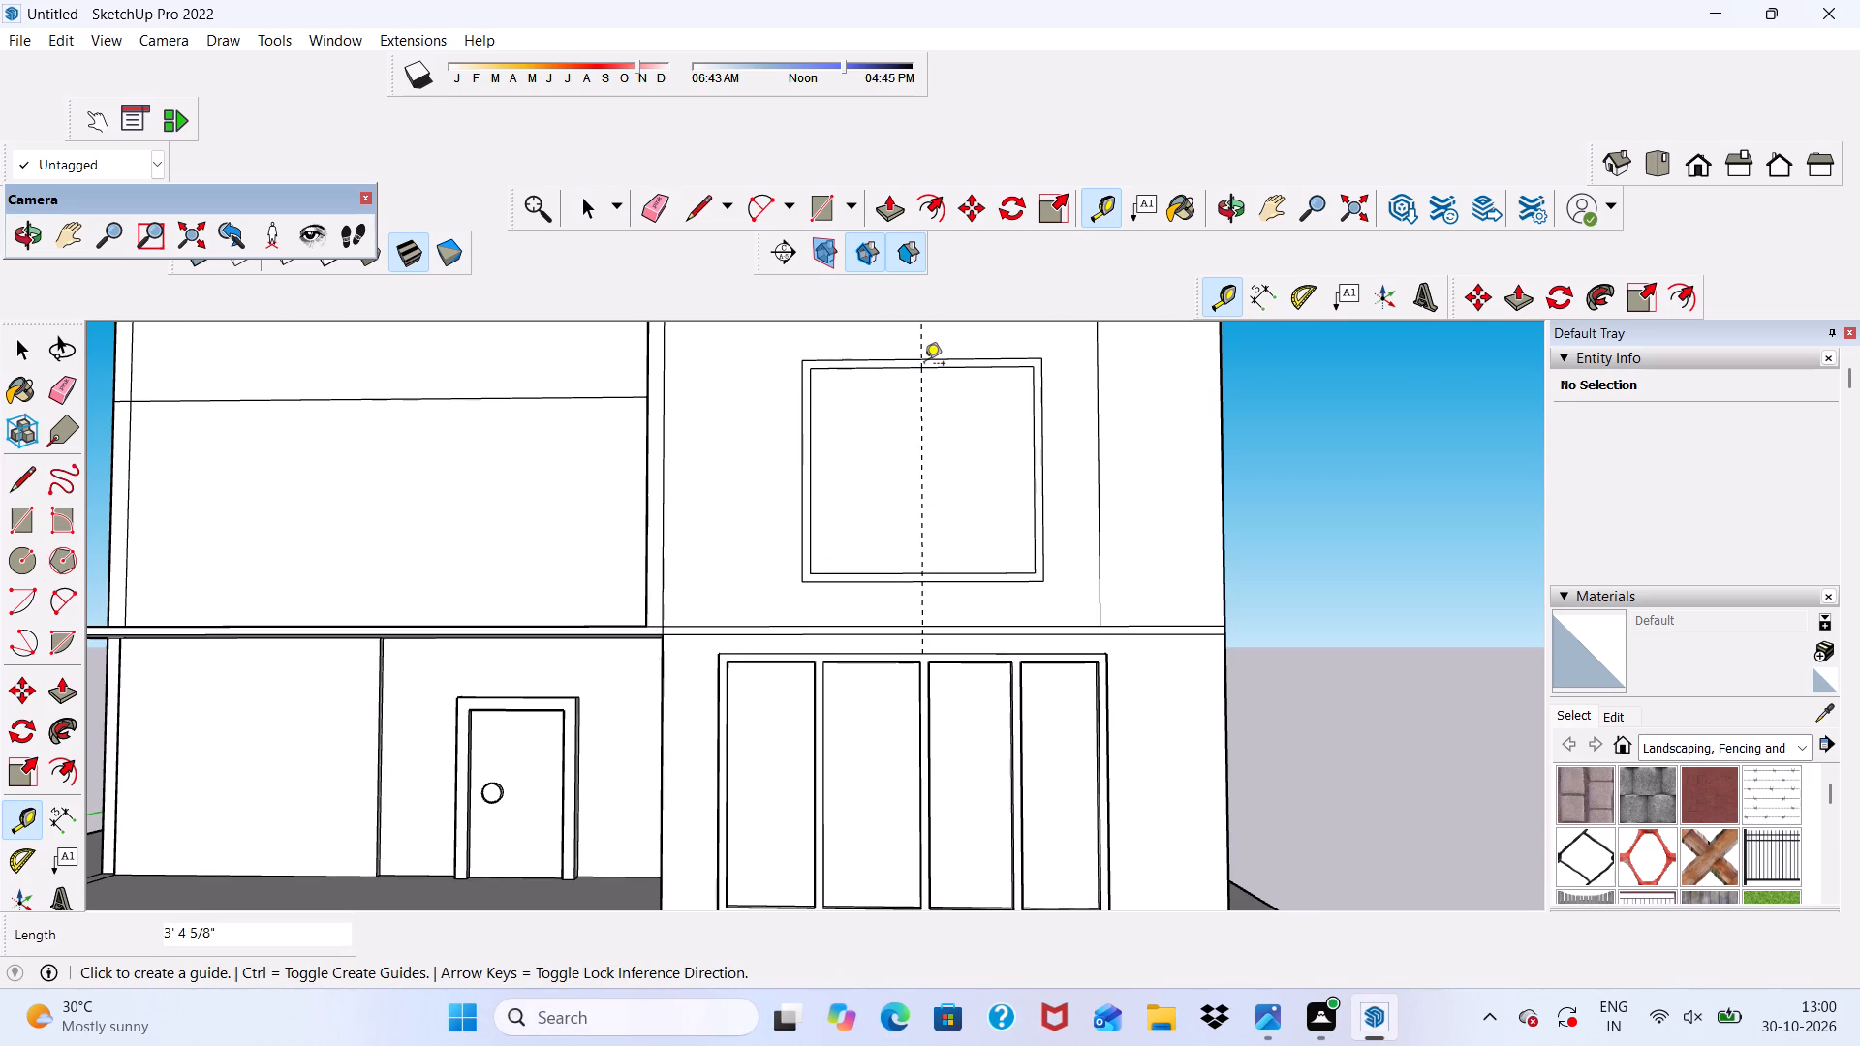
click(923, 421)
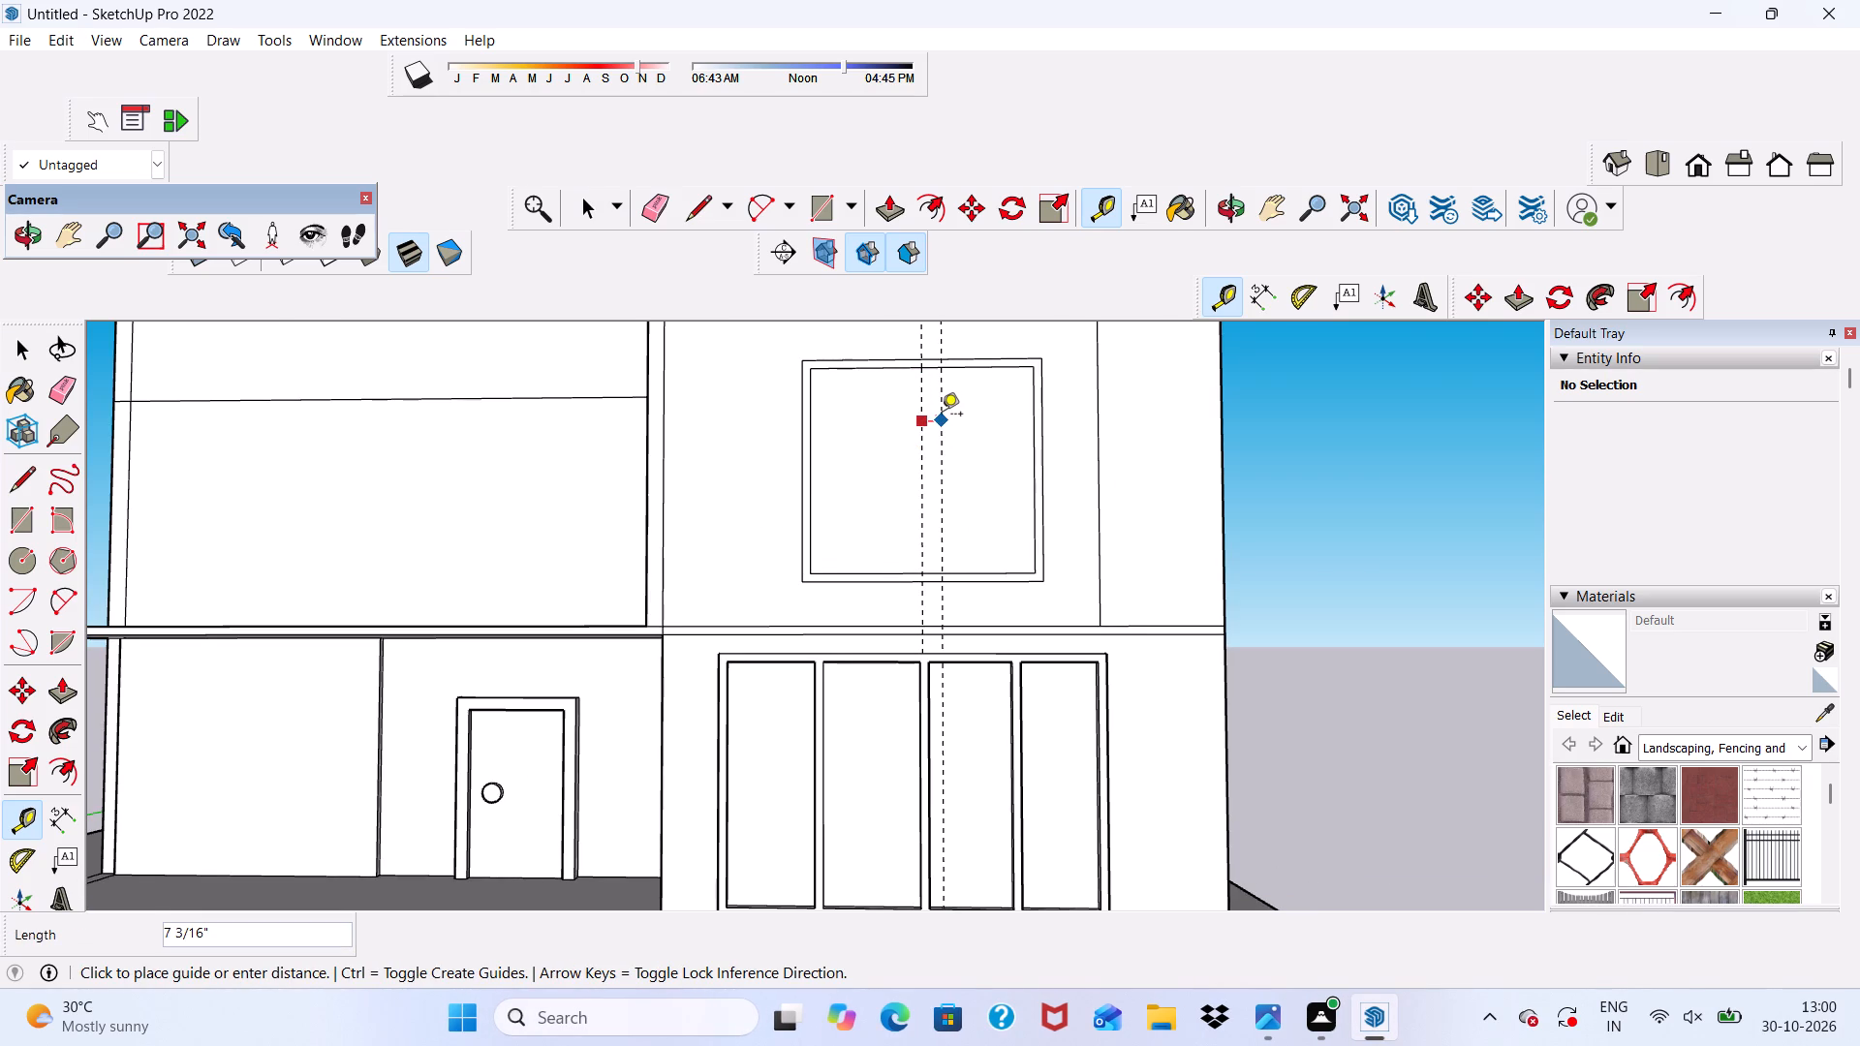
key(3)
key(shift+quotedbl)
key(Return)
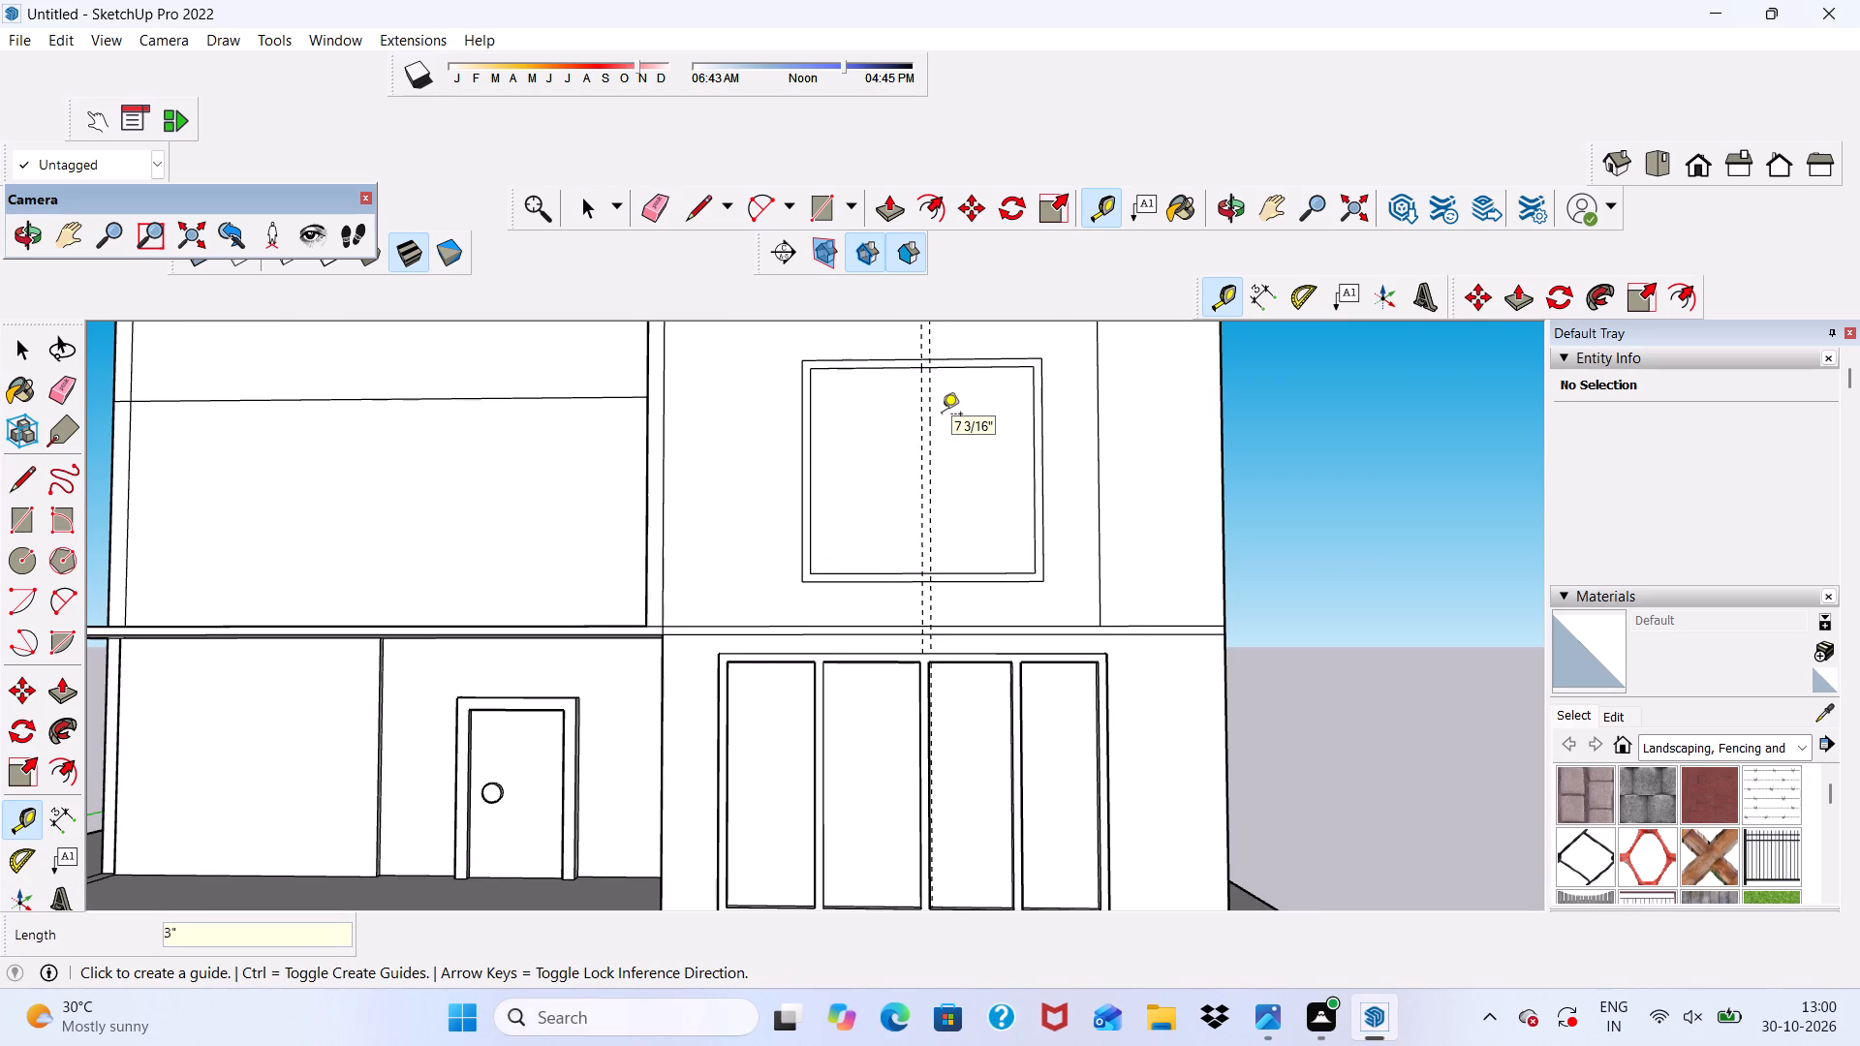
Draw a vertical line along the central guide from the inner frame's top edge to its bottom edge.
click(697, 196)
scroll(931, 326, up, 9)
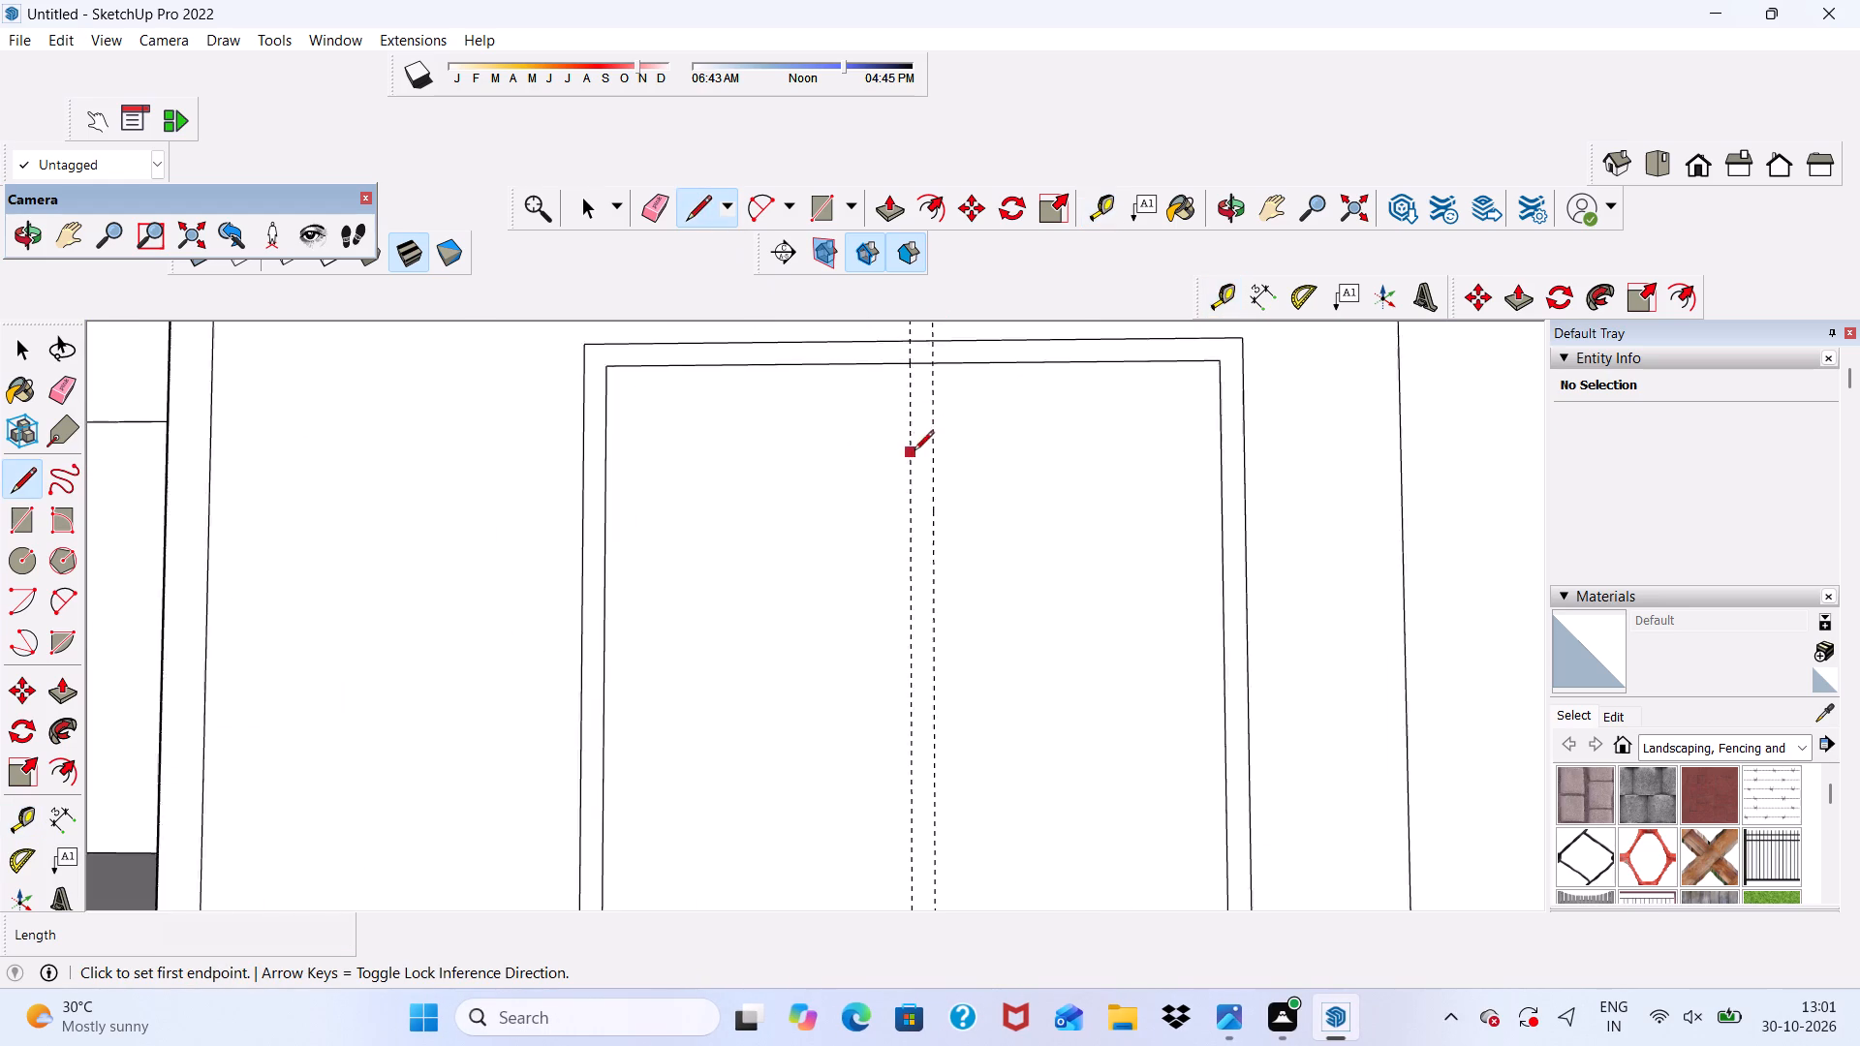
scroll(914, 452, up, 6)
scroll(931, 375, down, 2)
middle_drag(931, 375, 937, 514)
scroll(900, 392, up, 2)
scroll(900, 401, down, 6)
scroll(938, 353, up, 11)
click(896, 441)
scroll(877, 508, down, 4)
scroll(910, 254, down, 2)
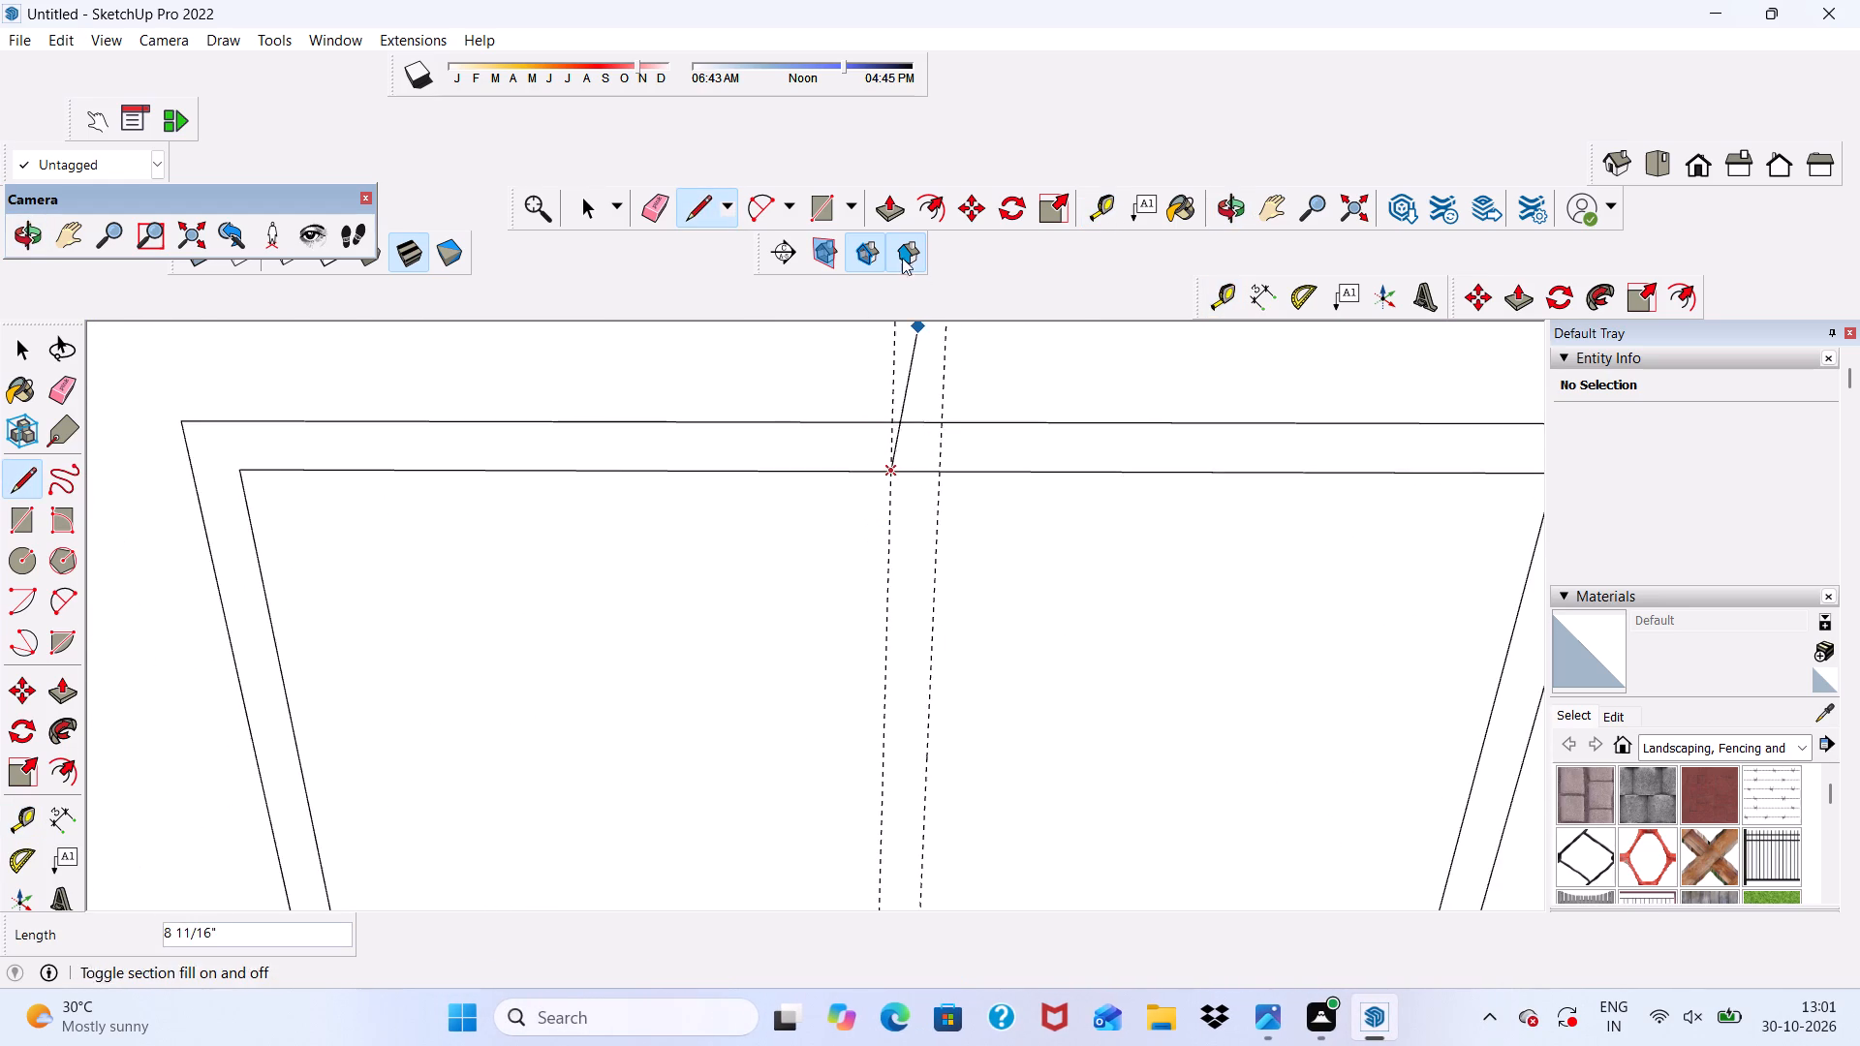
scroll(902, 258, down, 16)
scroll(917, 705, up, 10)
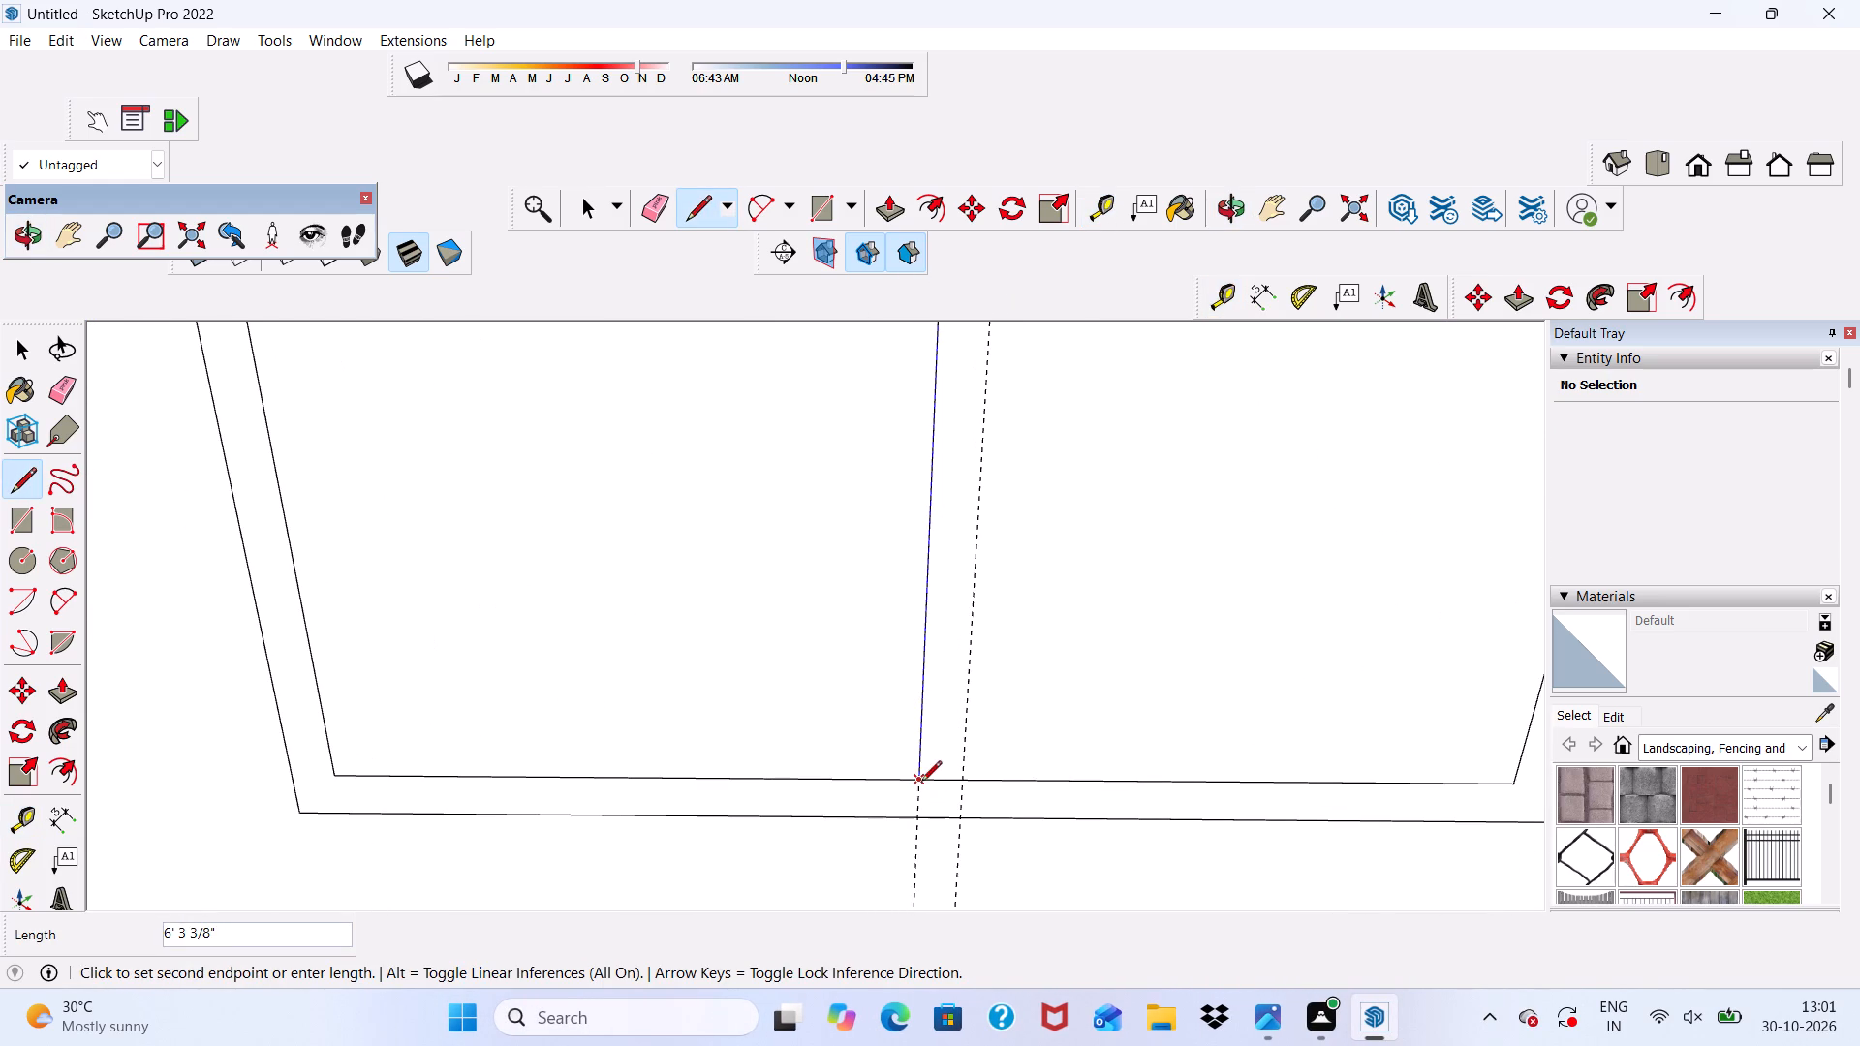
click(921, 780)
Draw the mullion's second vertical line along the other guide between the inner frame's bottom and top edges.
scroll(983, 785, up, 2)
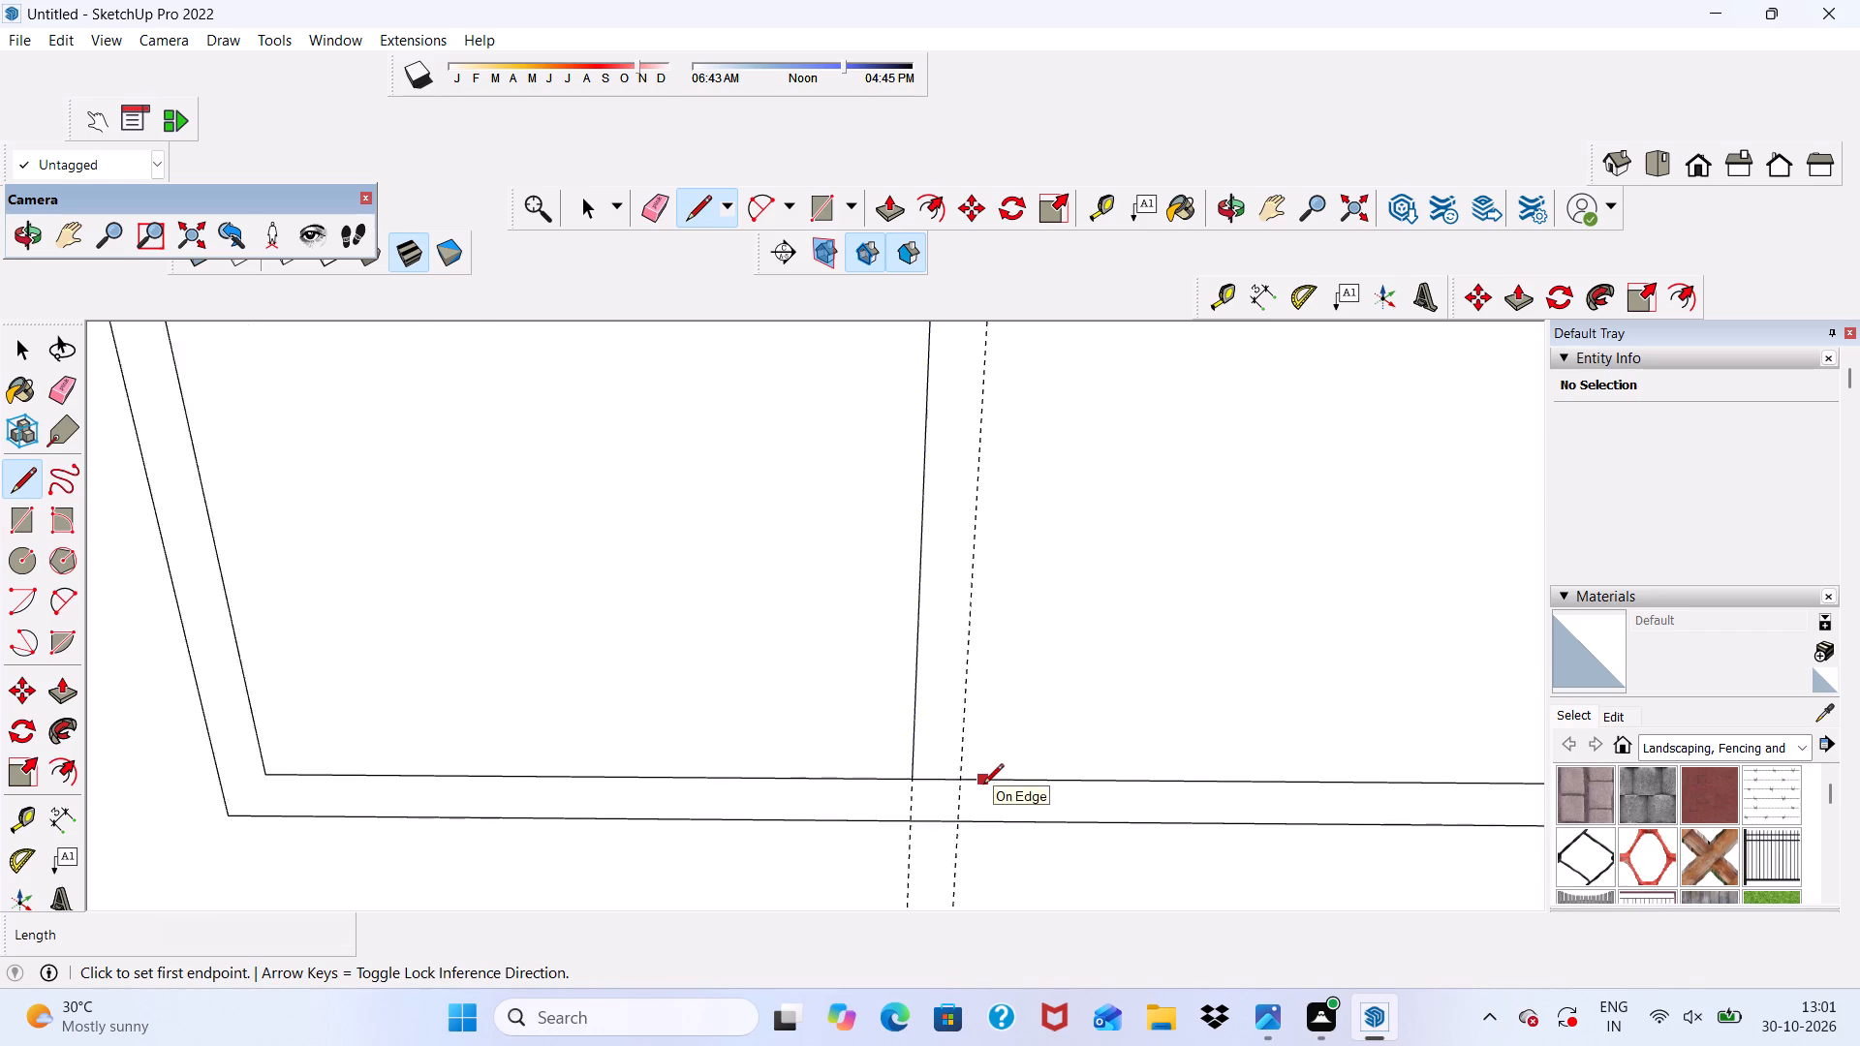
scroll(983, 785, up, 2)
click(951, 781)
scroll(952, 792, down, 5)
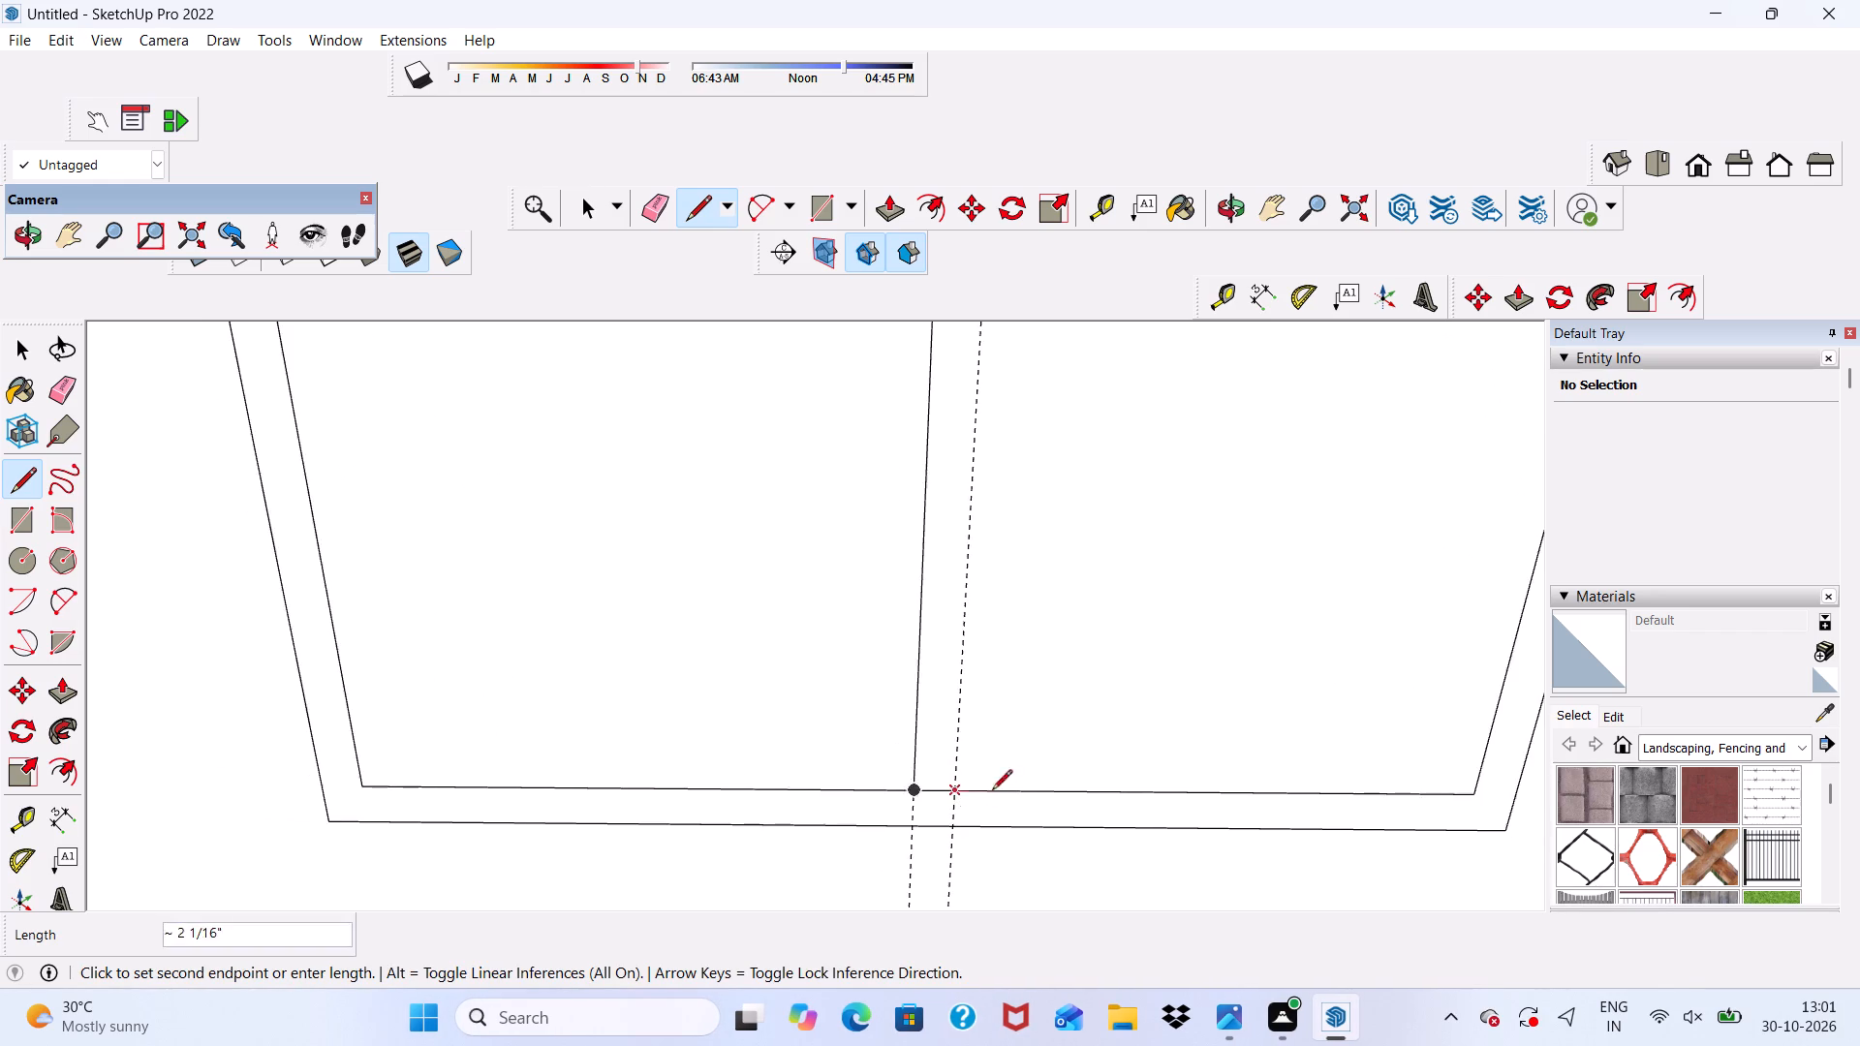
scroll(988, 753, down, 11)
scroll(873, 896, down, 6)
scroll(934, 809, up, 1)
scroll(942, 631, up, 6)
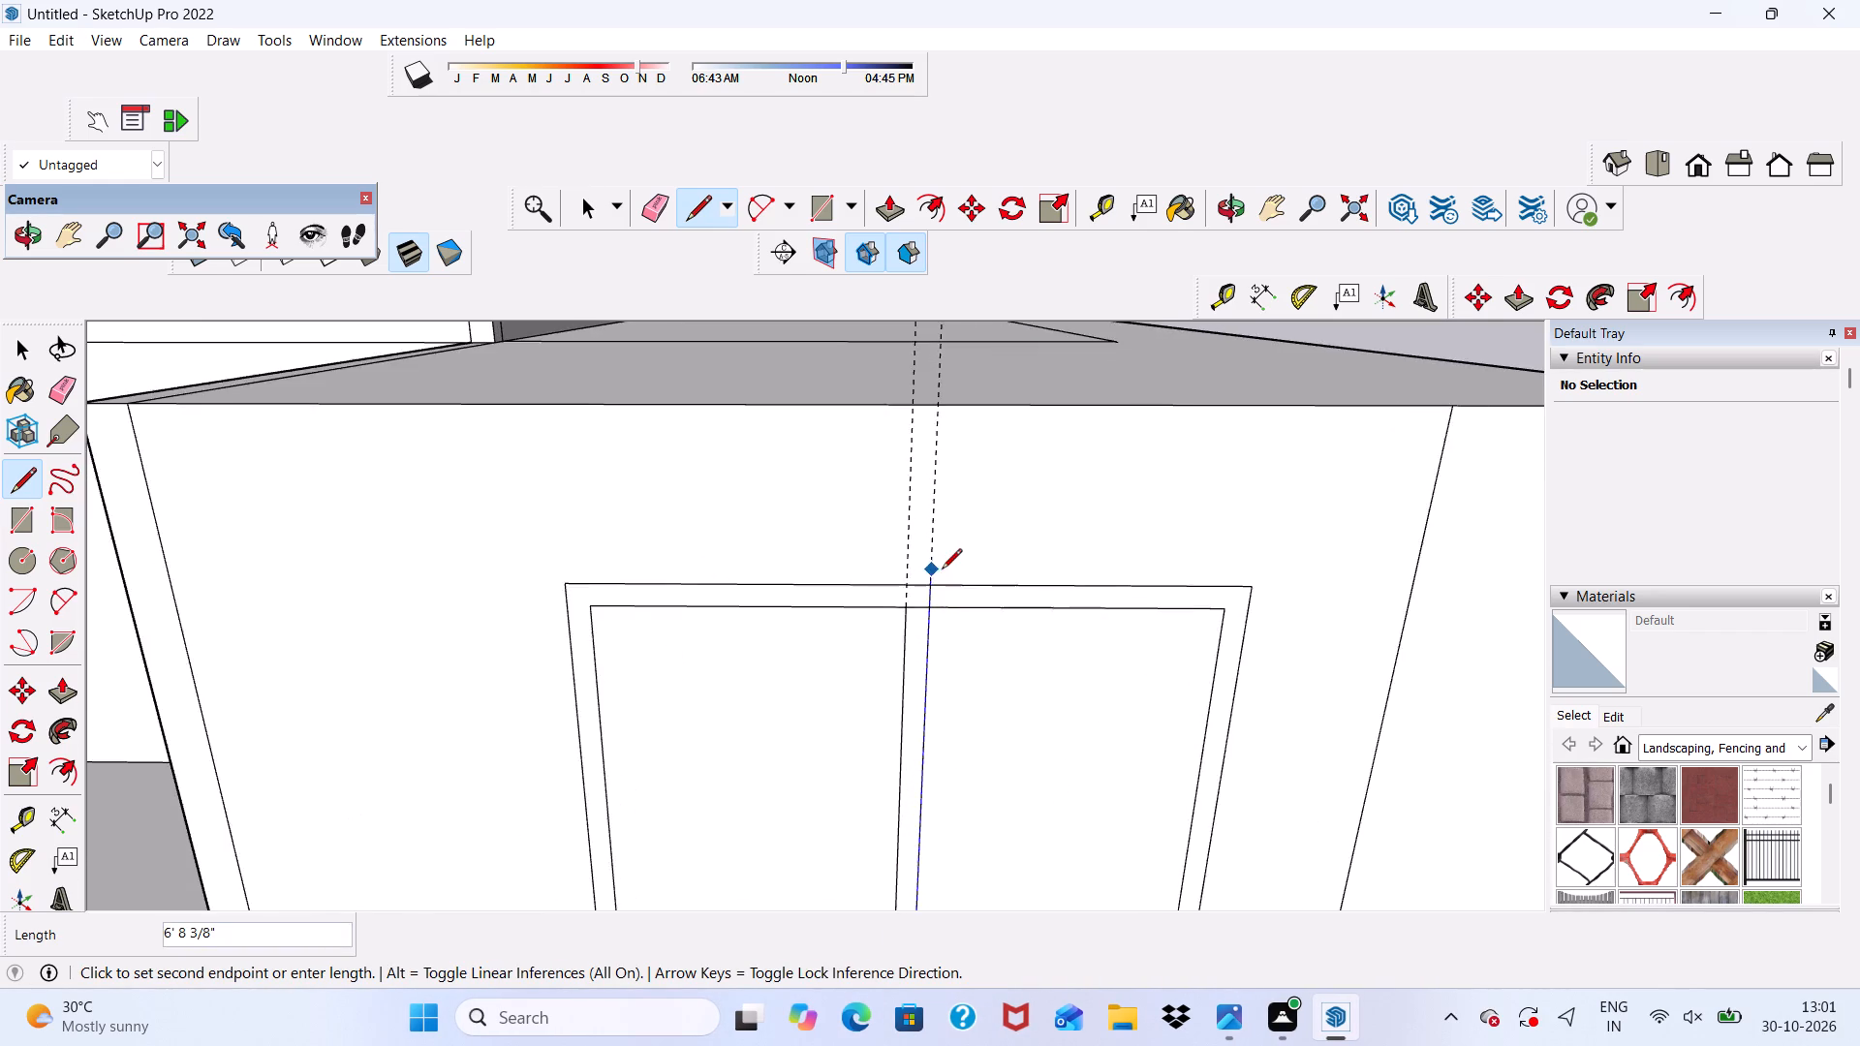
scroll(942, 570, up, 9)
click(916, 619)
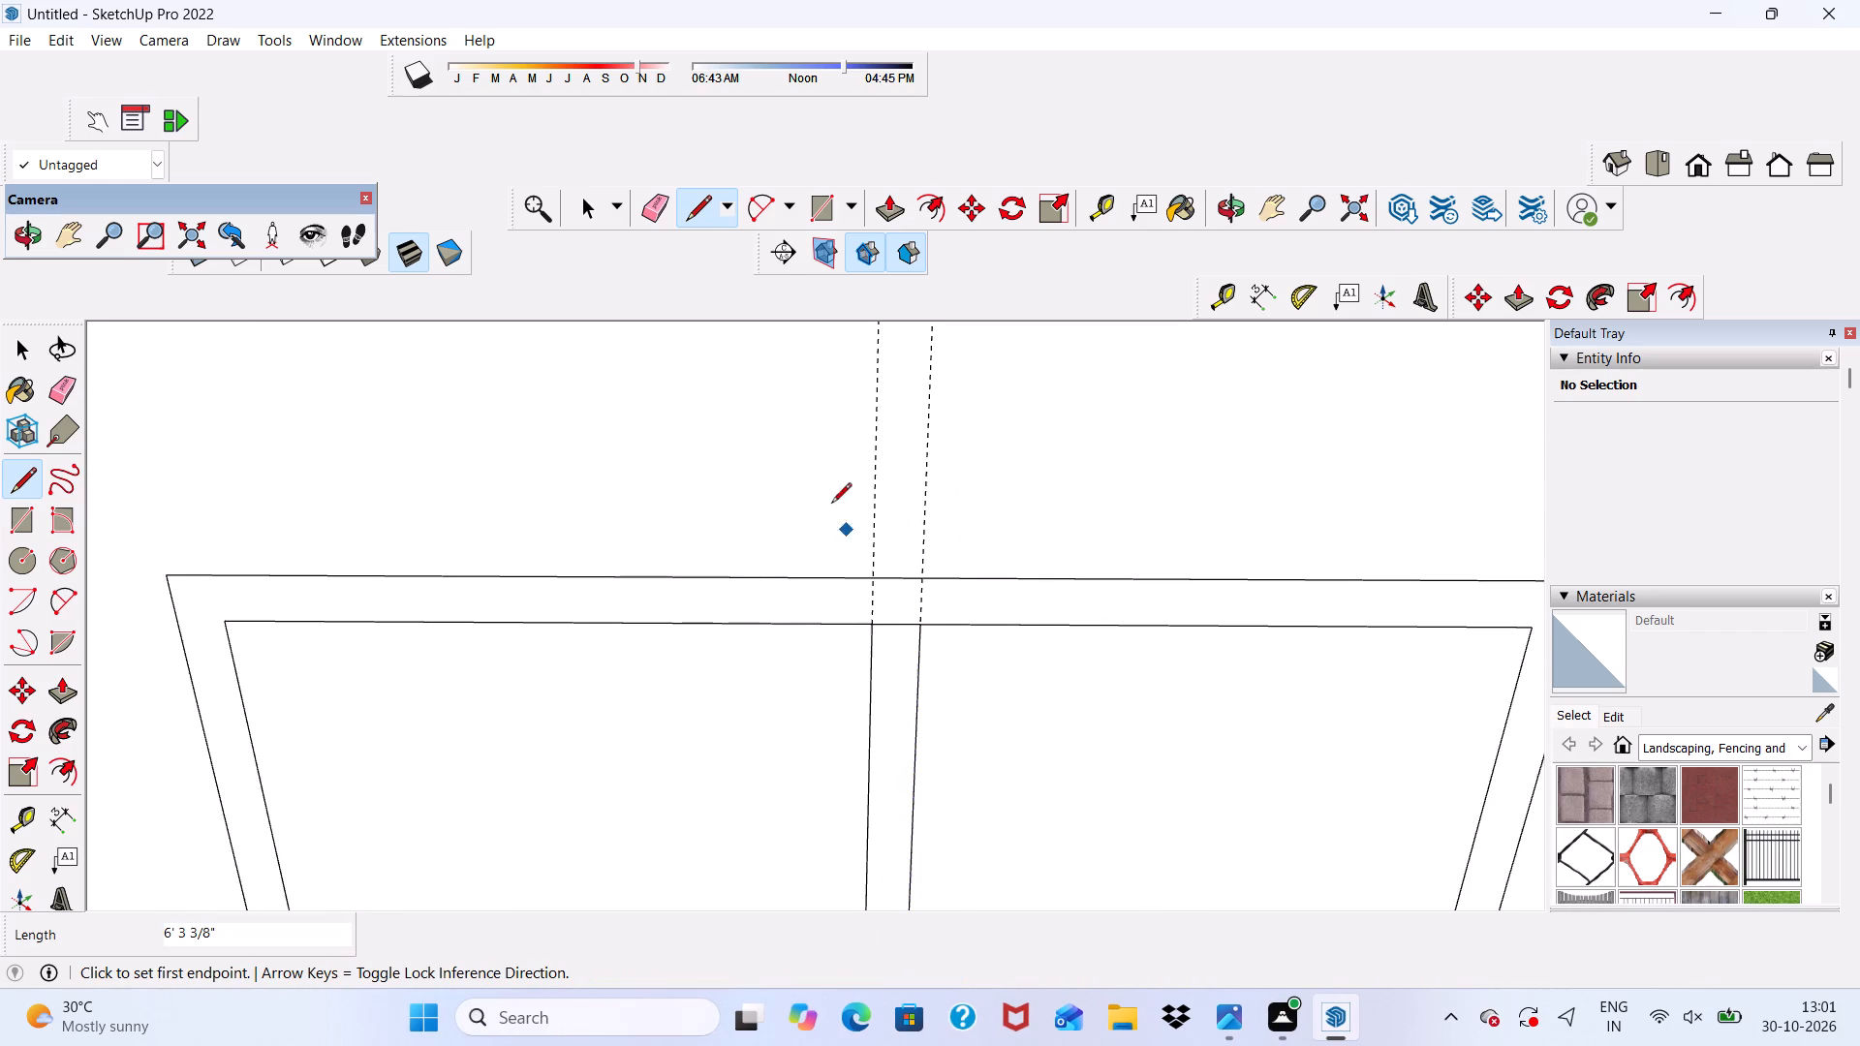
Erase both guides and the short edge segments where the mullion meets the top and bottom of the window frame.
click(658, 197)
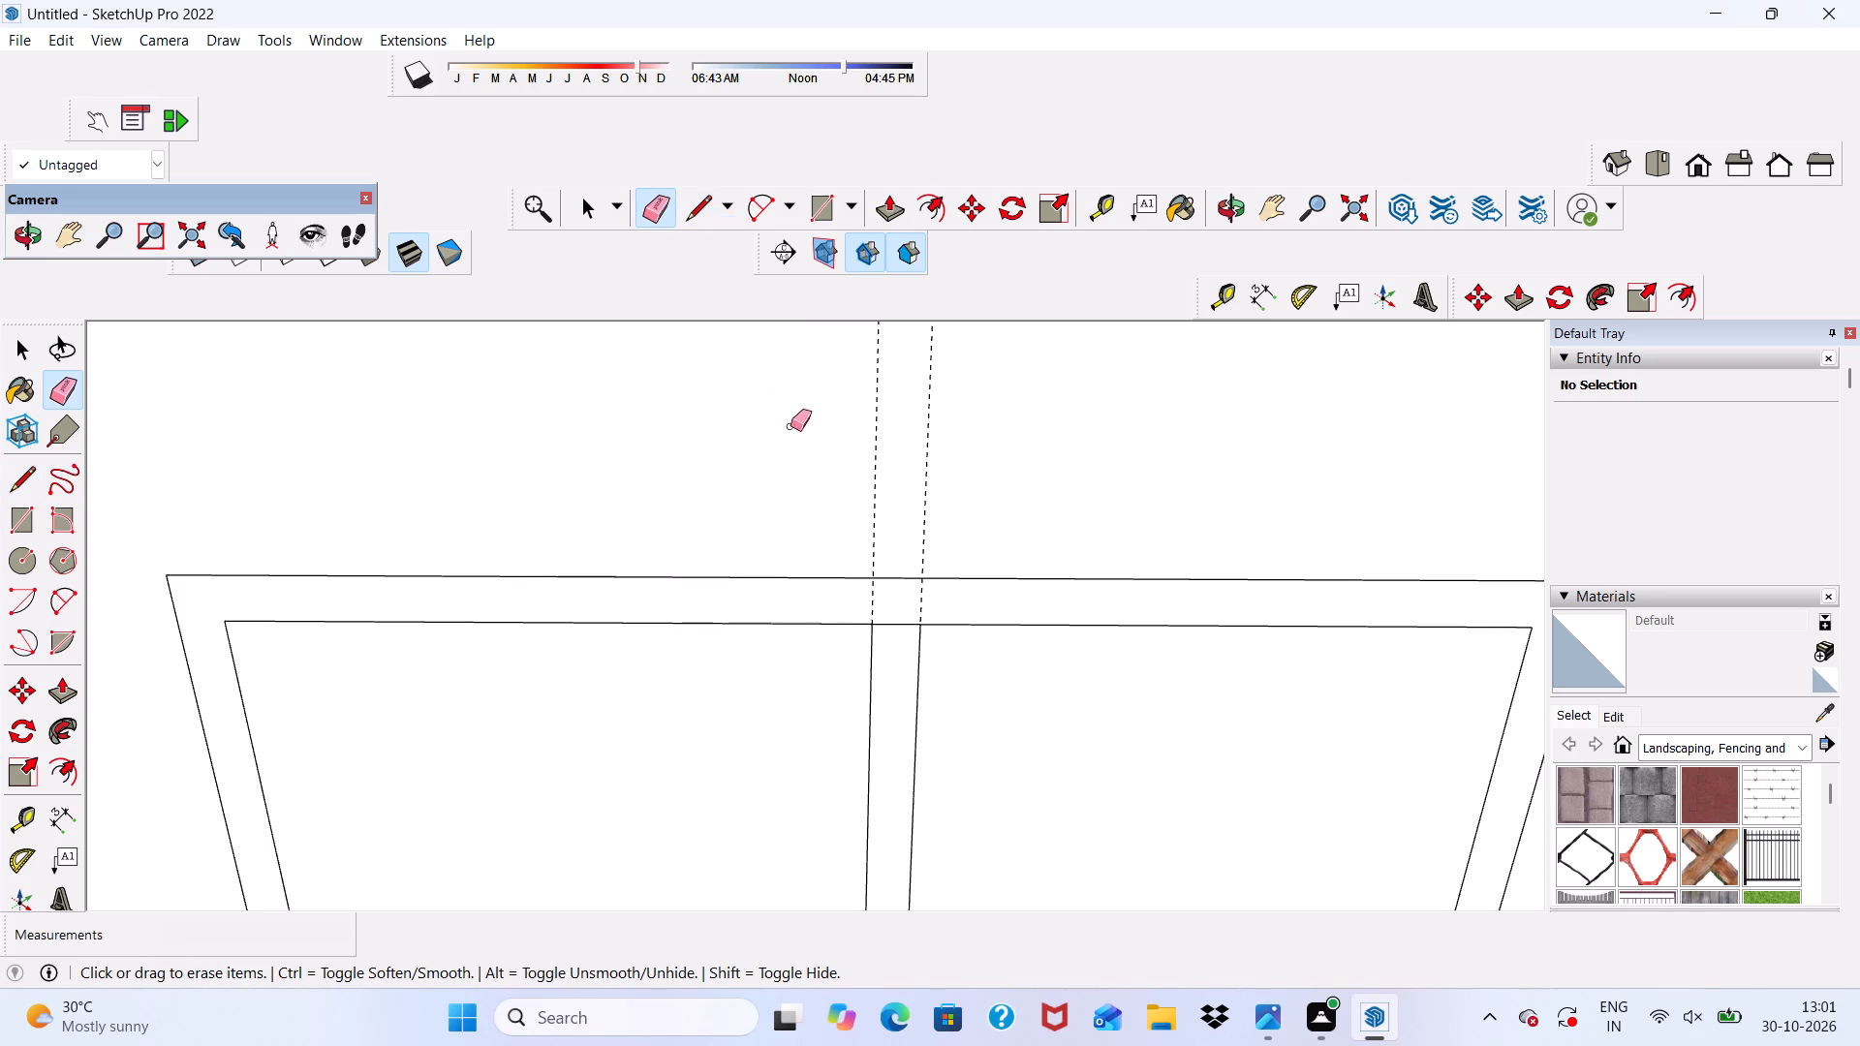
drag(826, 457, 983, 457)
scroll(984, 485, up, 3)
drag(954, 454, 811, 503)
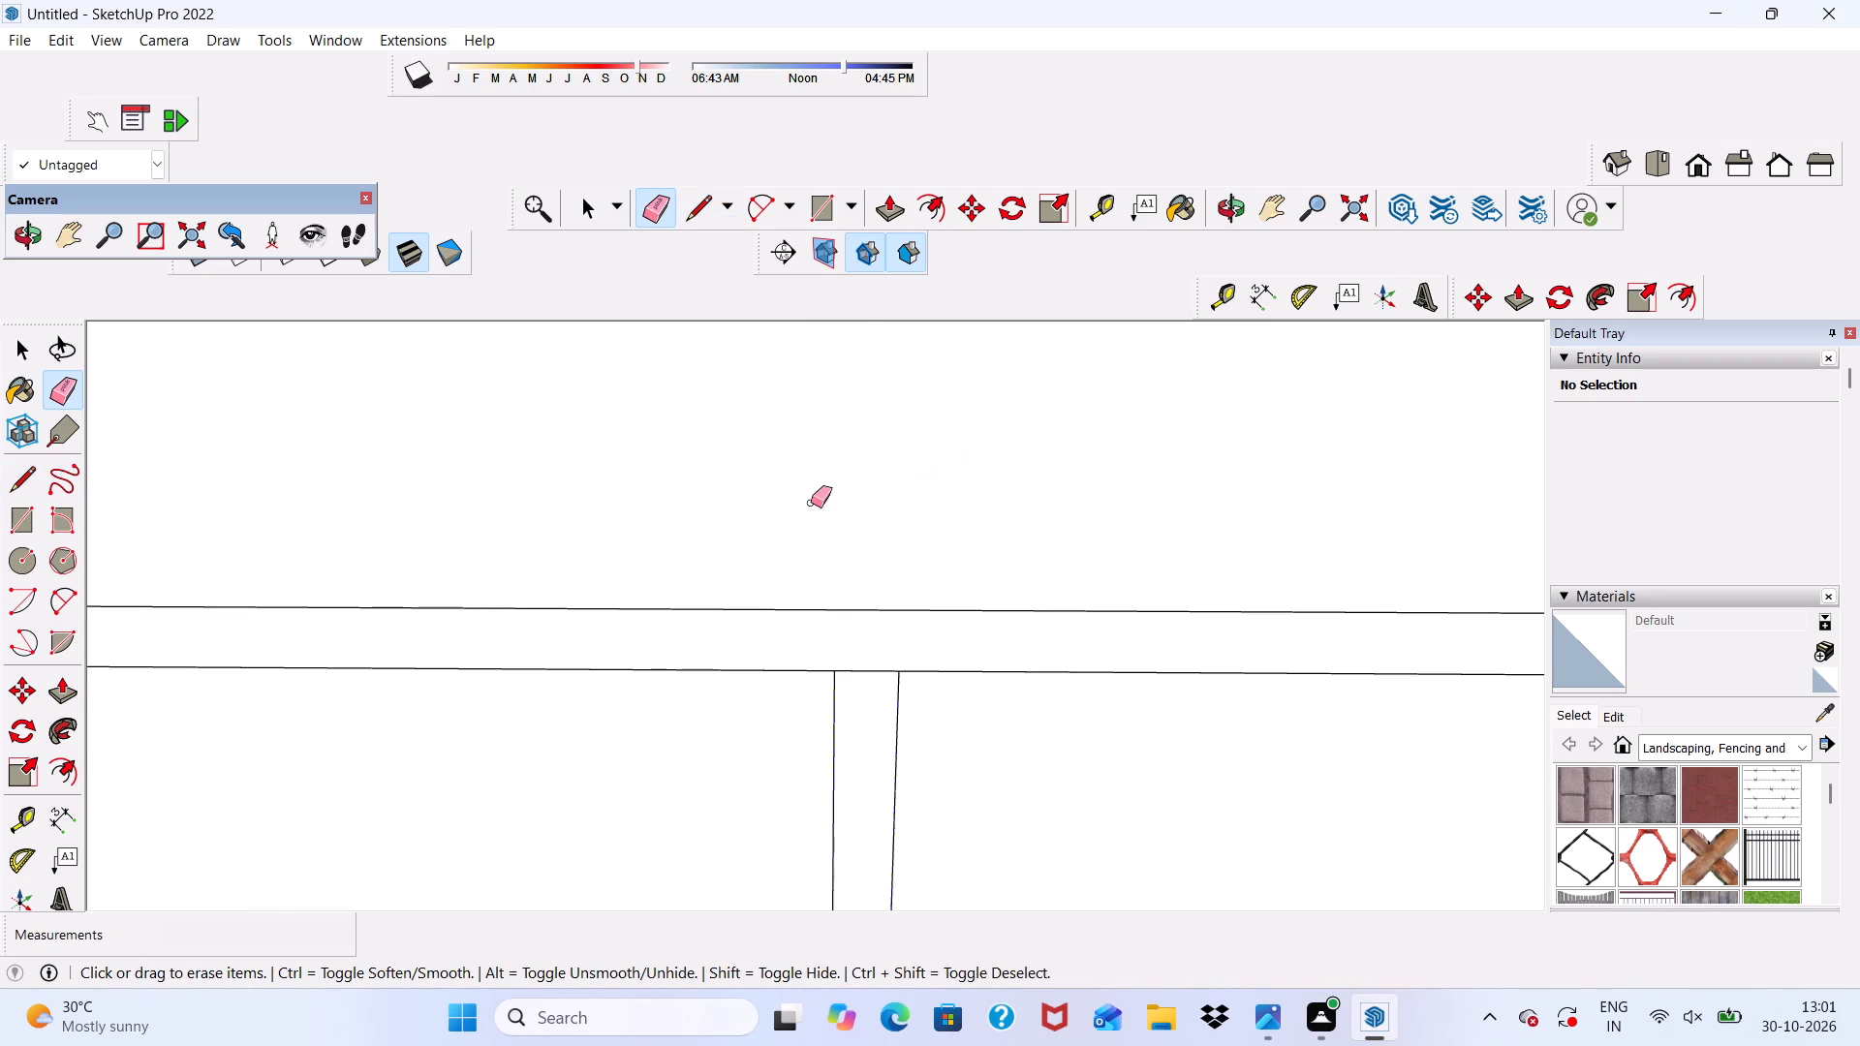
drag(864, 670, 864, 682)
scroll(859, 561, down, 20)
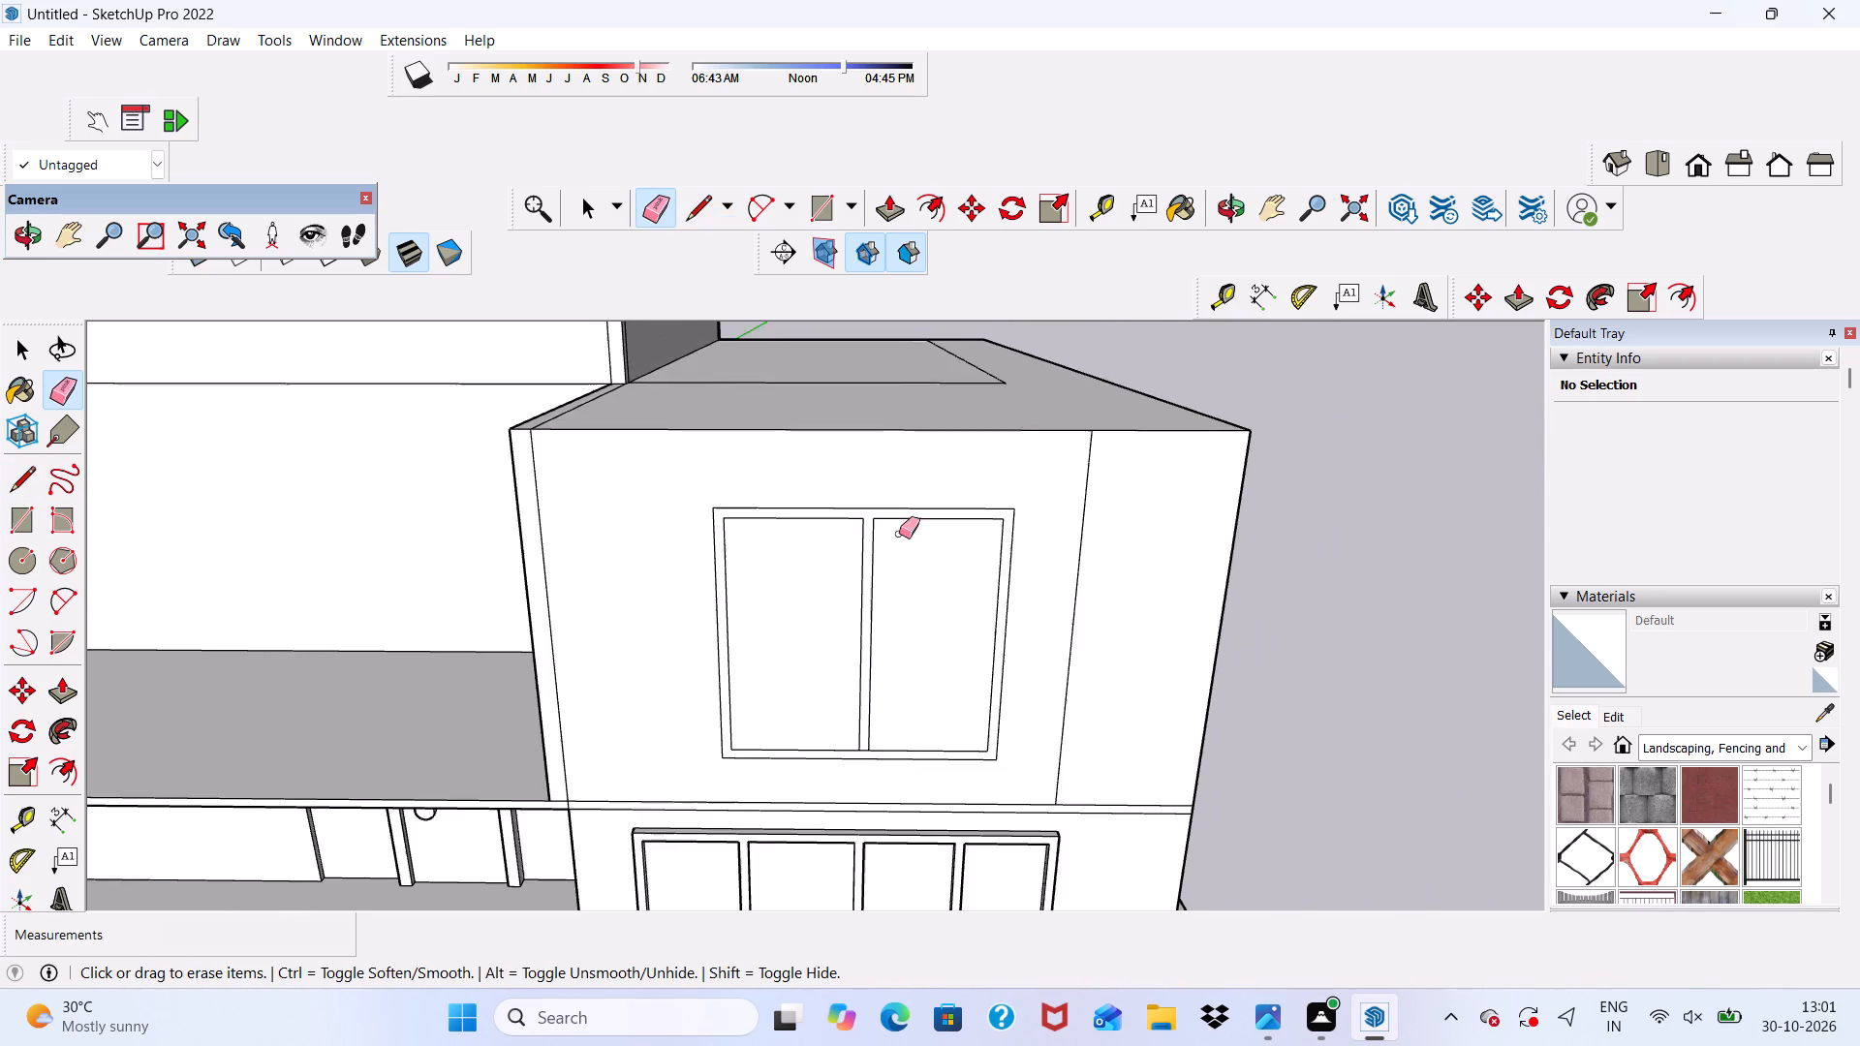
scroll(864, 764, up, 12)
drag(862, 733, 862, 745)
key(space)
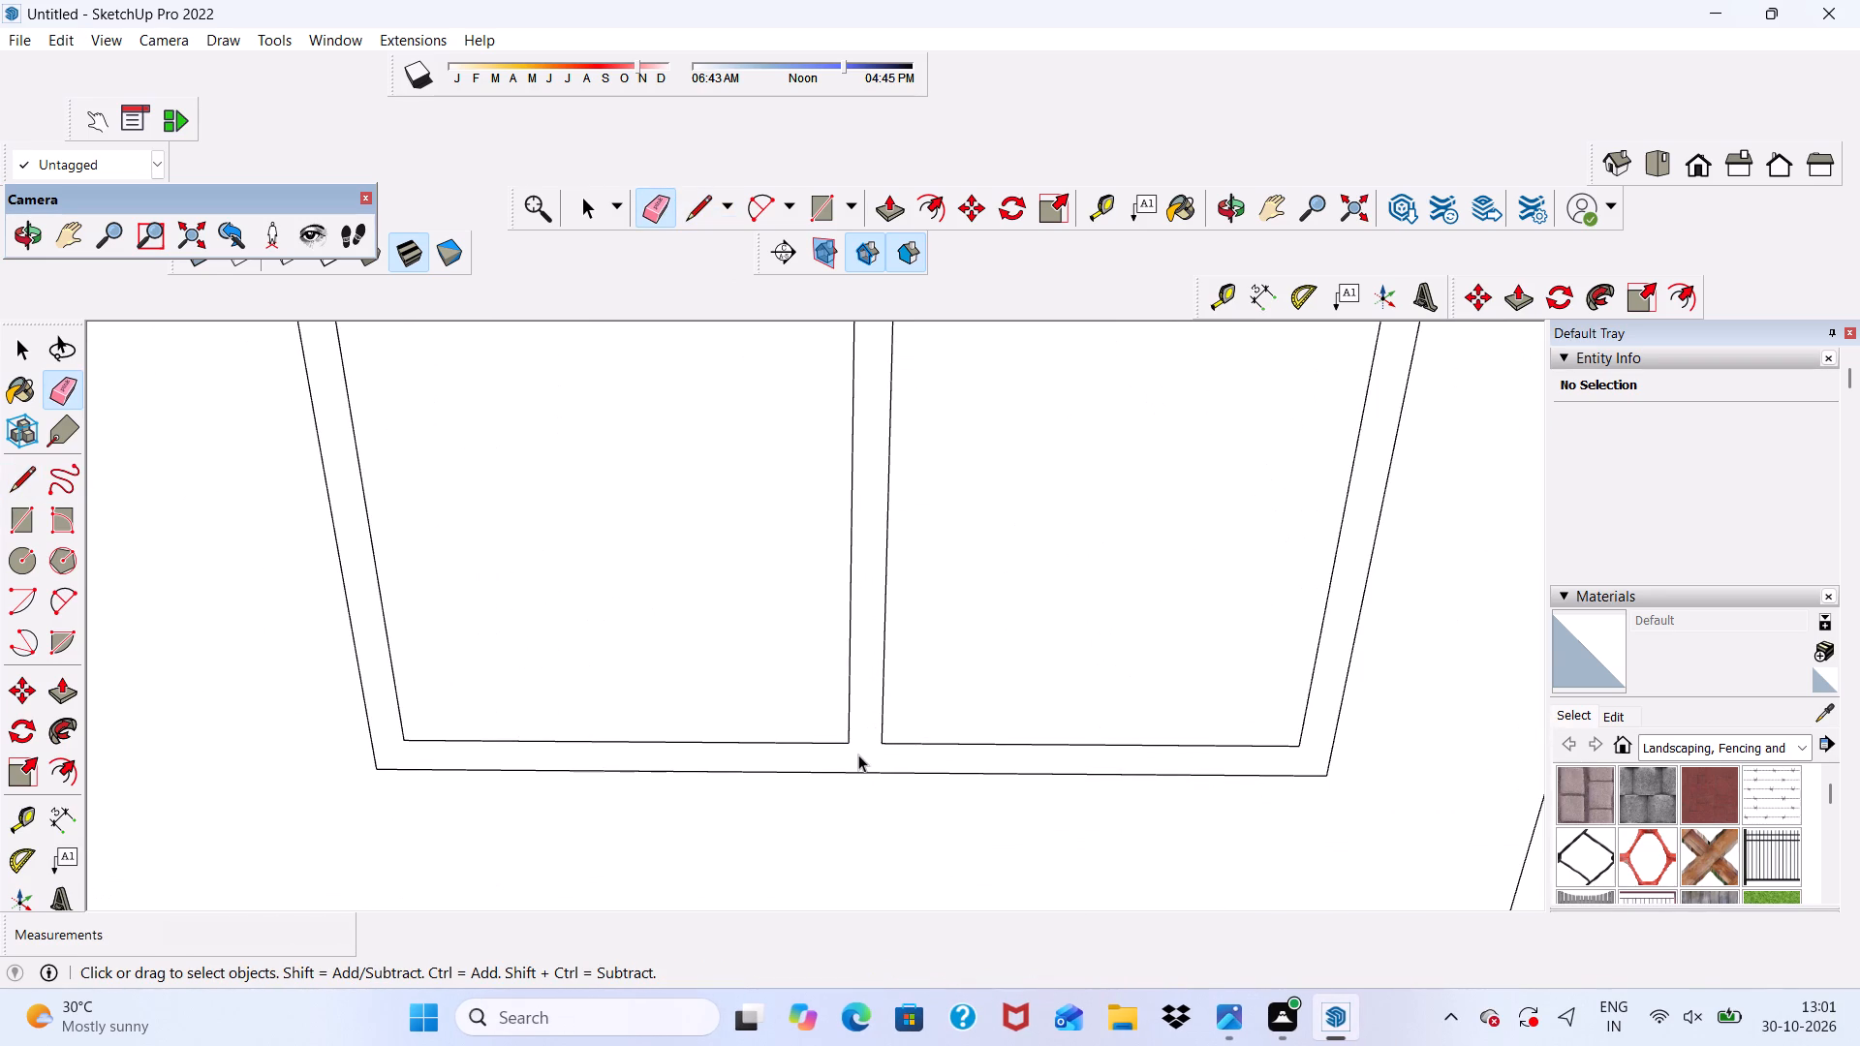
Push/Pull the upper window's frame and mullion face 3" outward from the wall.
click(858, 754)
scroll(858, 754, down, 17)
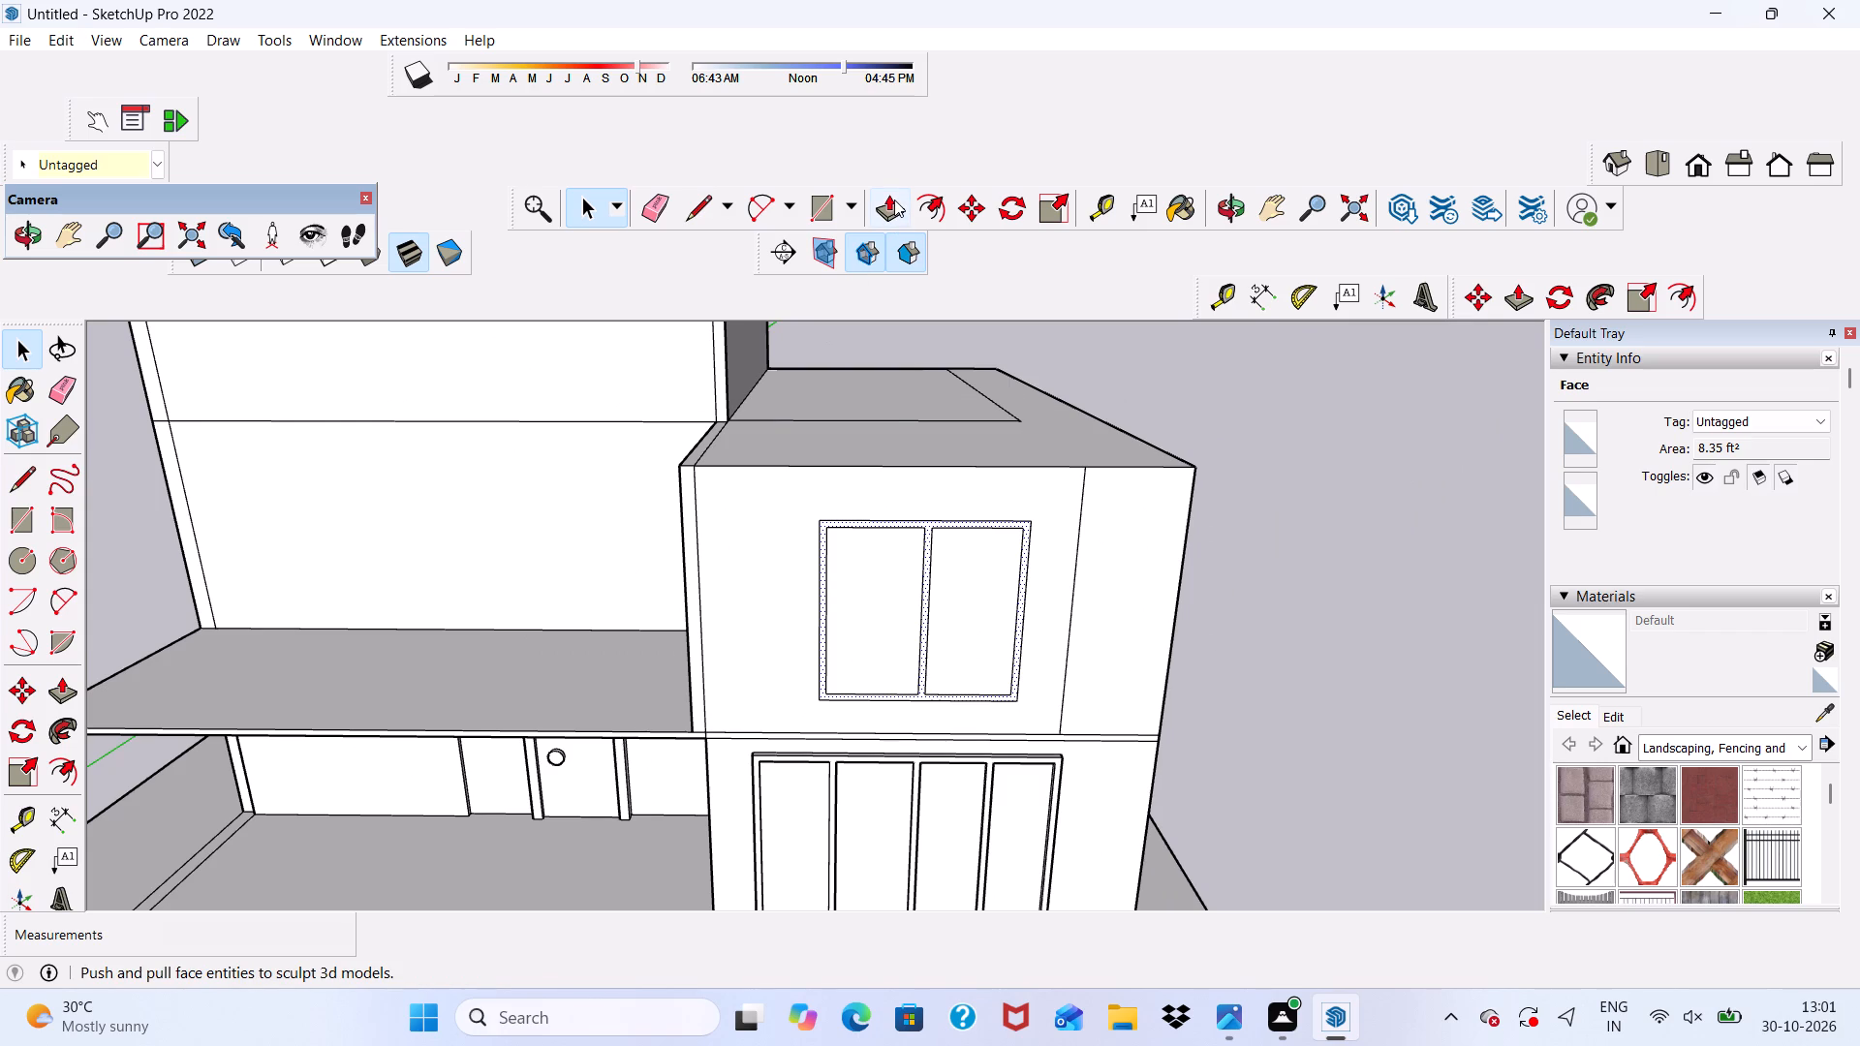
click(894, 200)
scroll(766, 799, up, 4)
scroll(865, 618, up, 4)
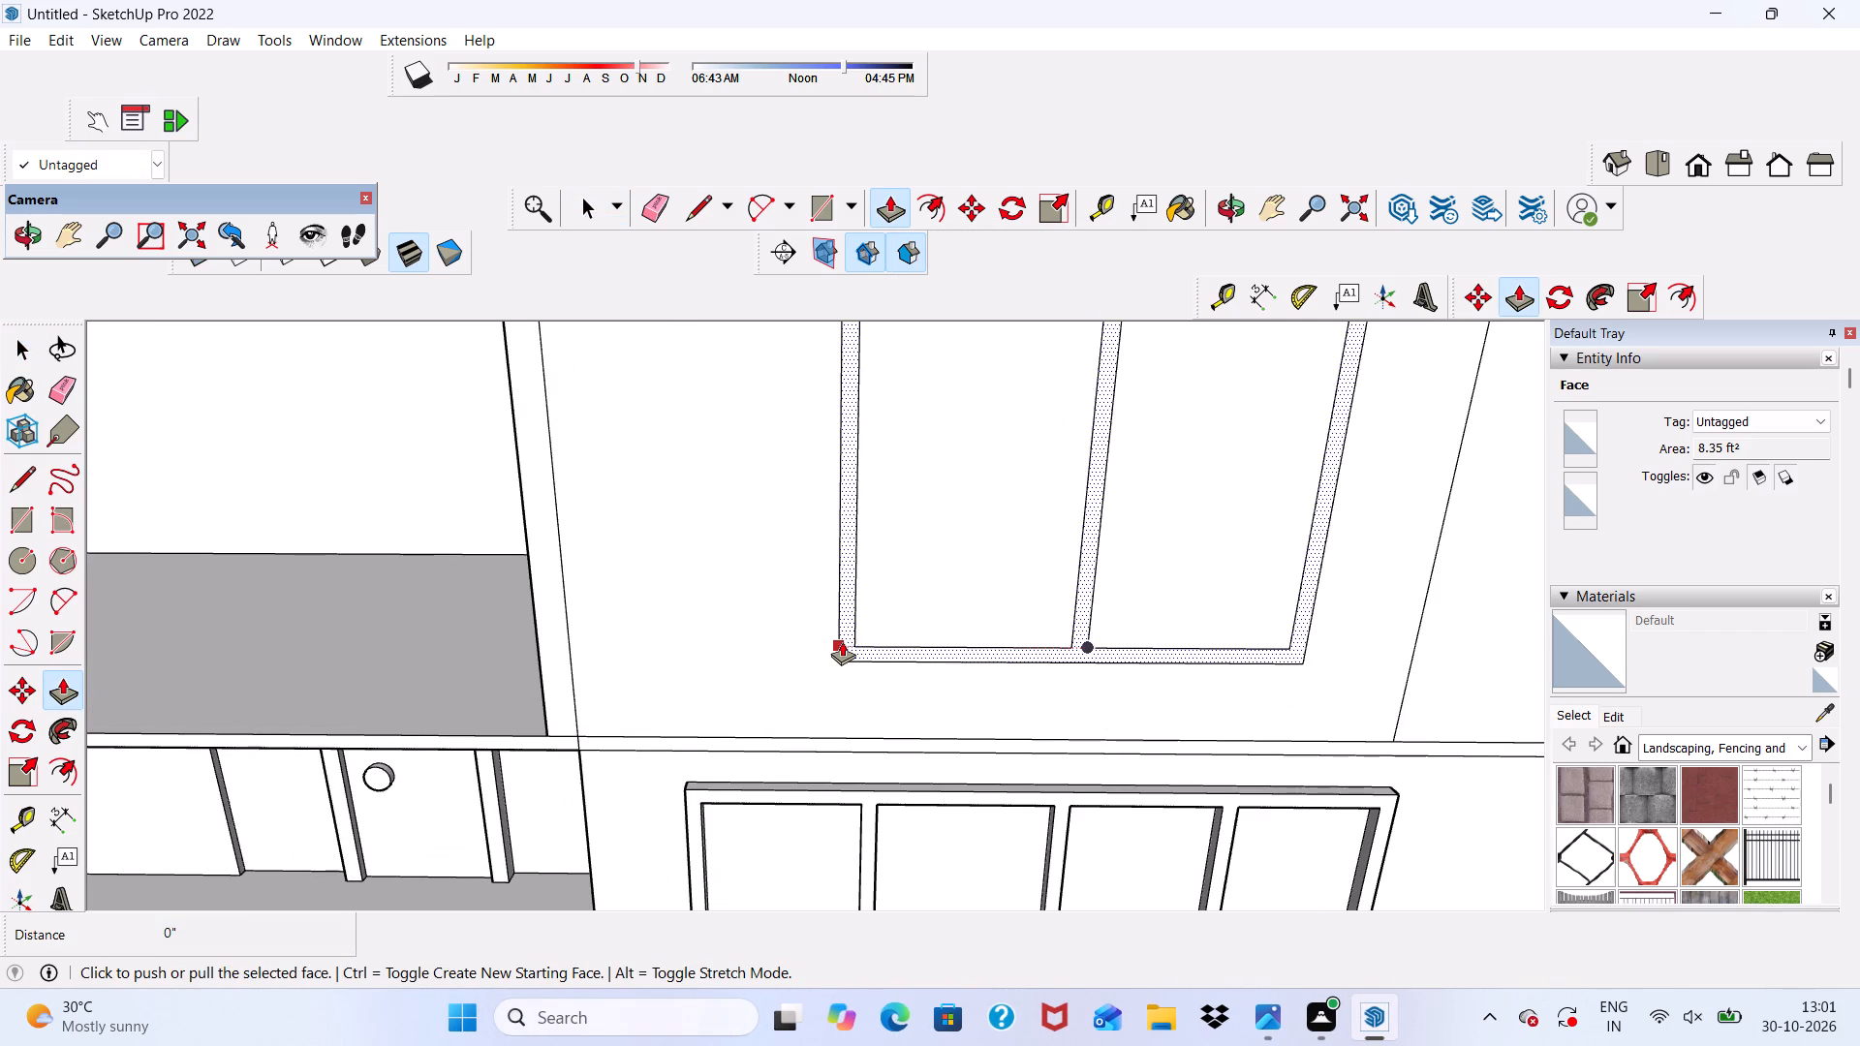
click(842, 641)
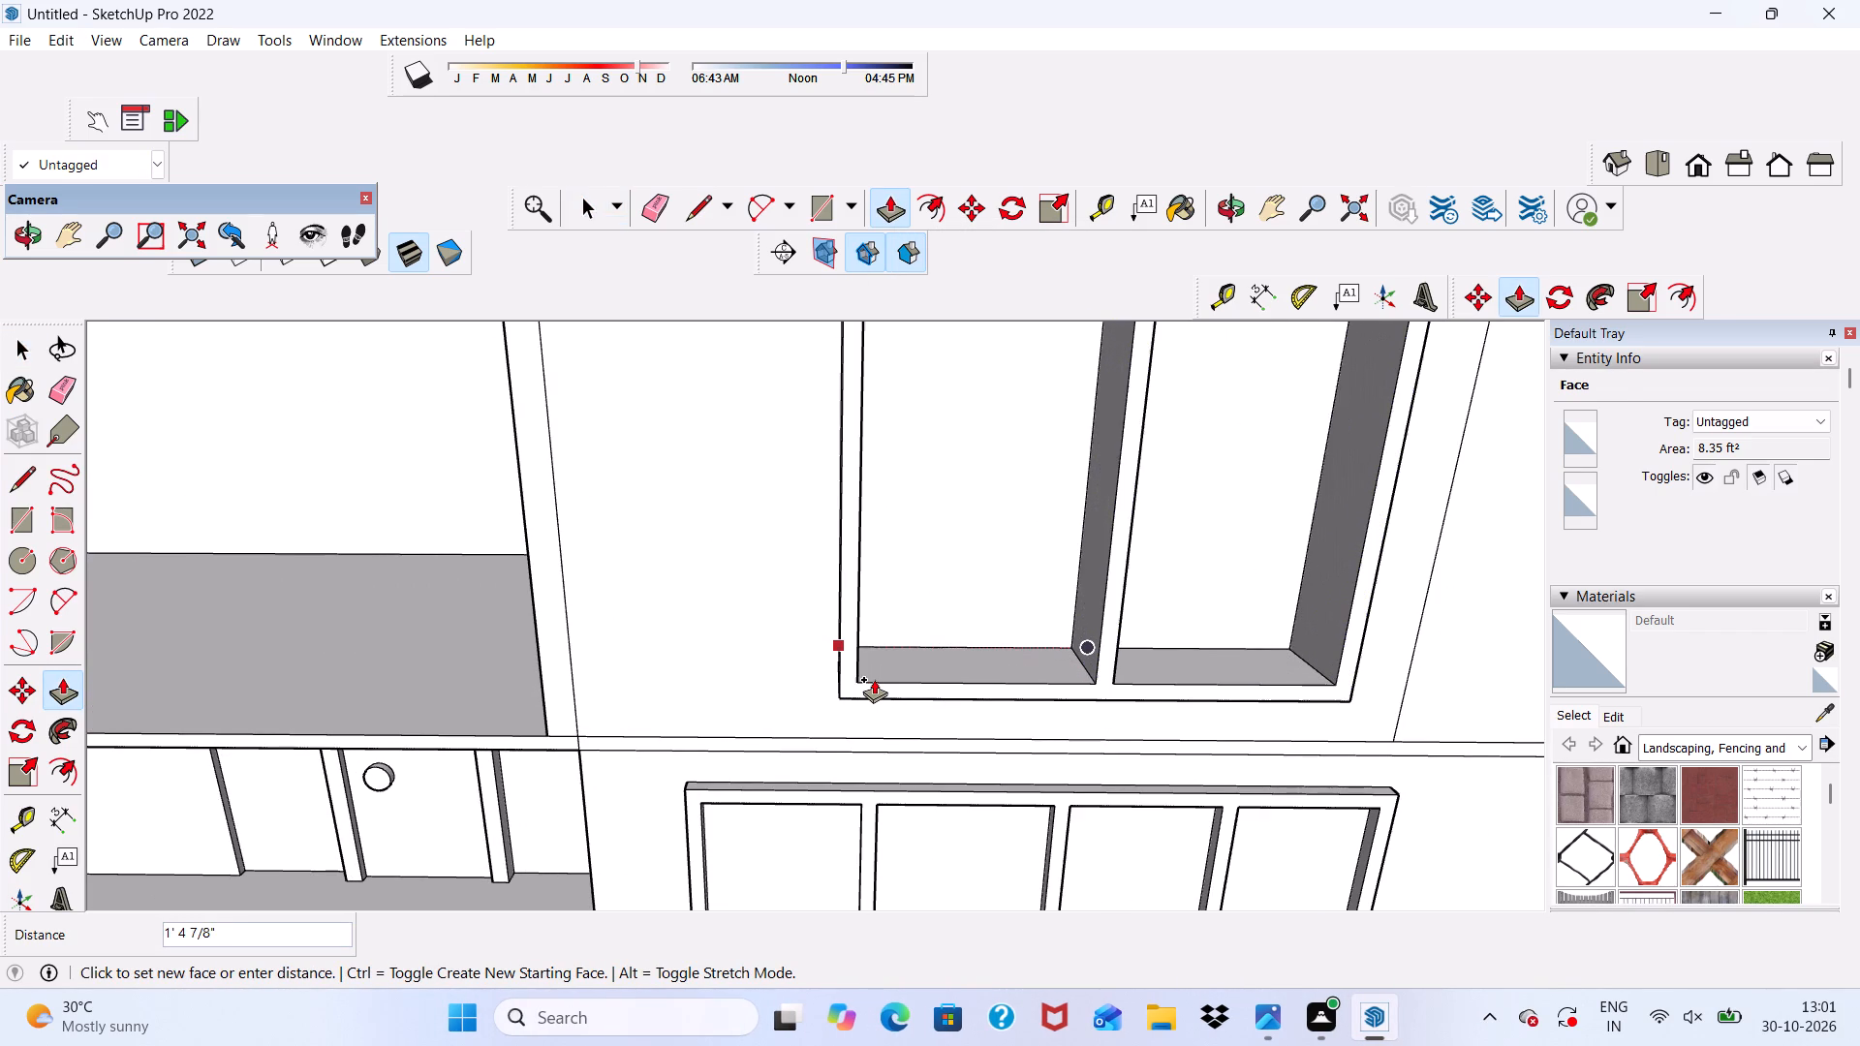
key(3)
key(shift+quotedbl)
key(Return)
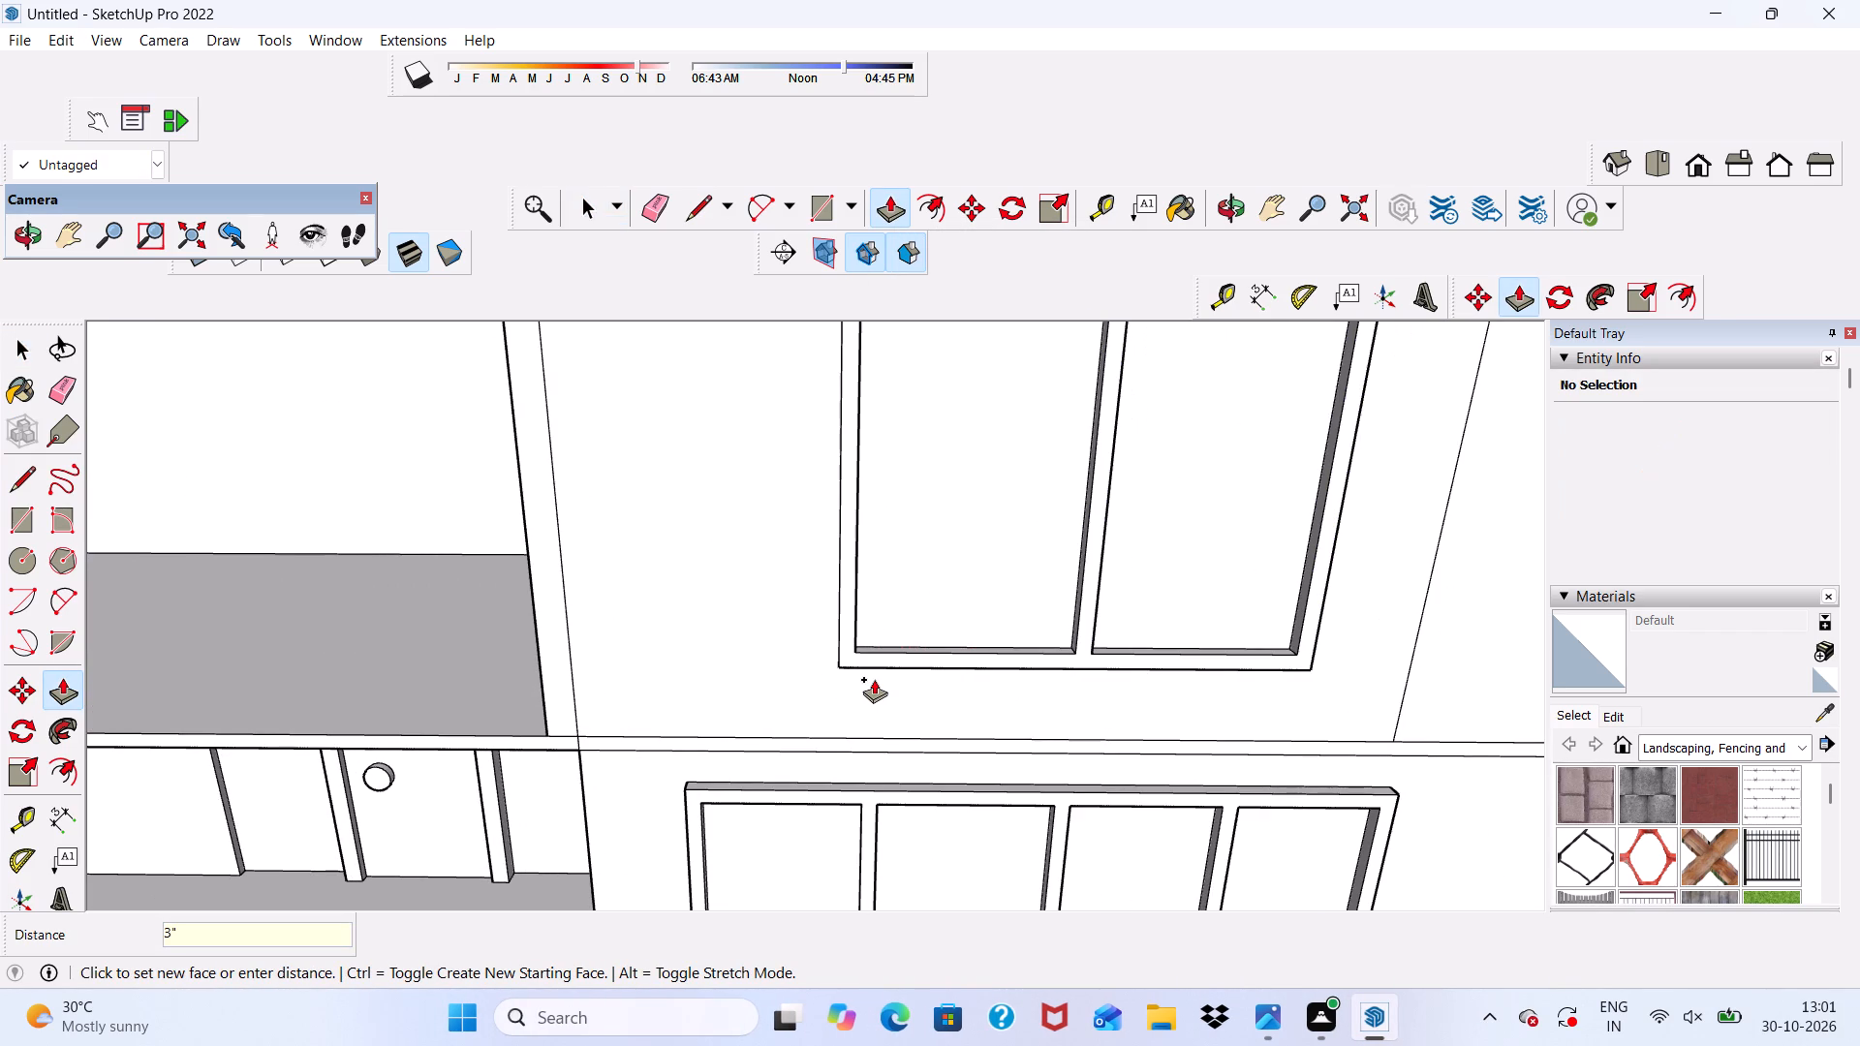
key(space)
Examine the finished upper-storey window and the front elevation from several angles and distances.
scroll(891, 654, down, 12)
middle_drag(1042, 645, 1039, 568)
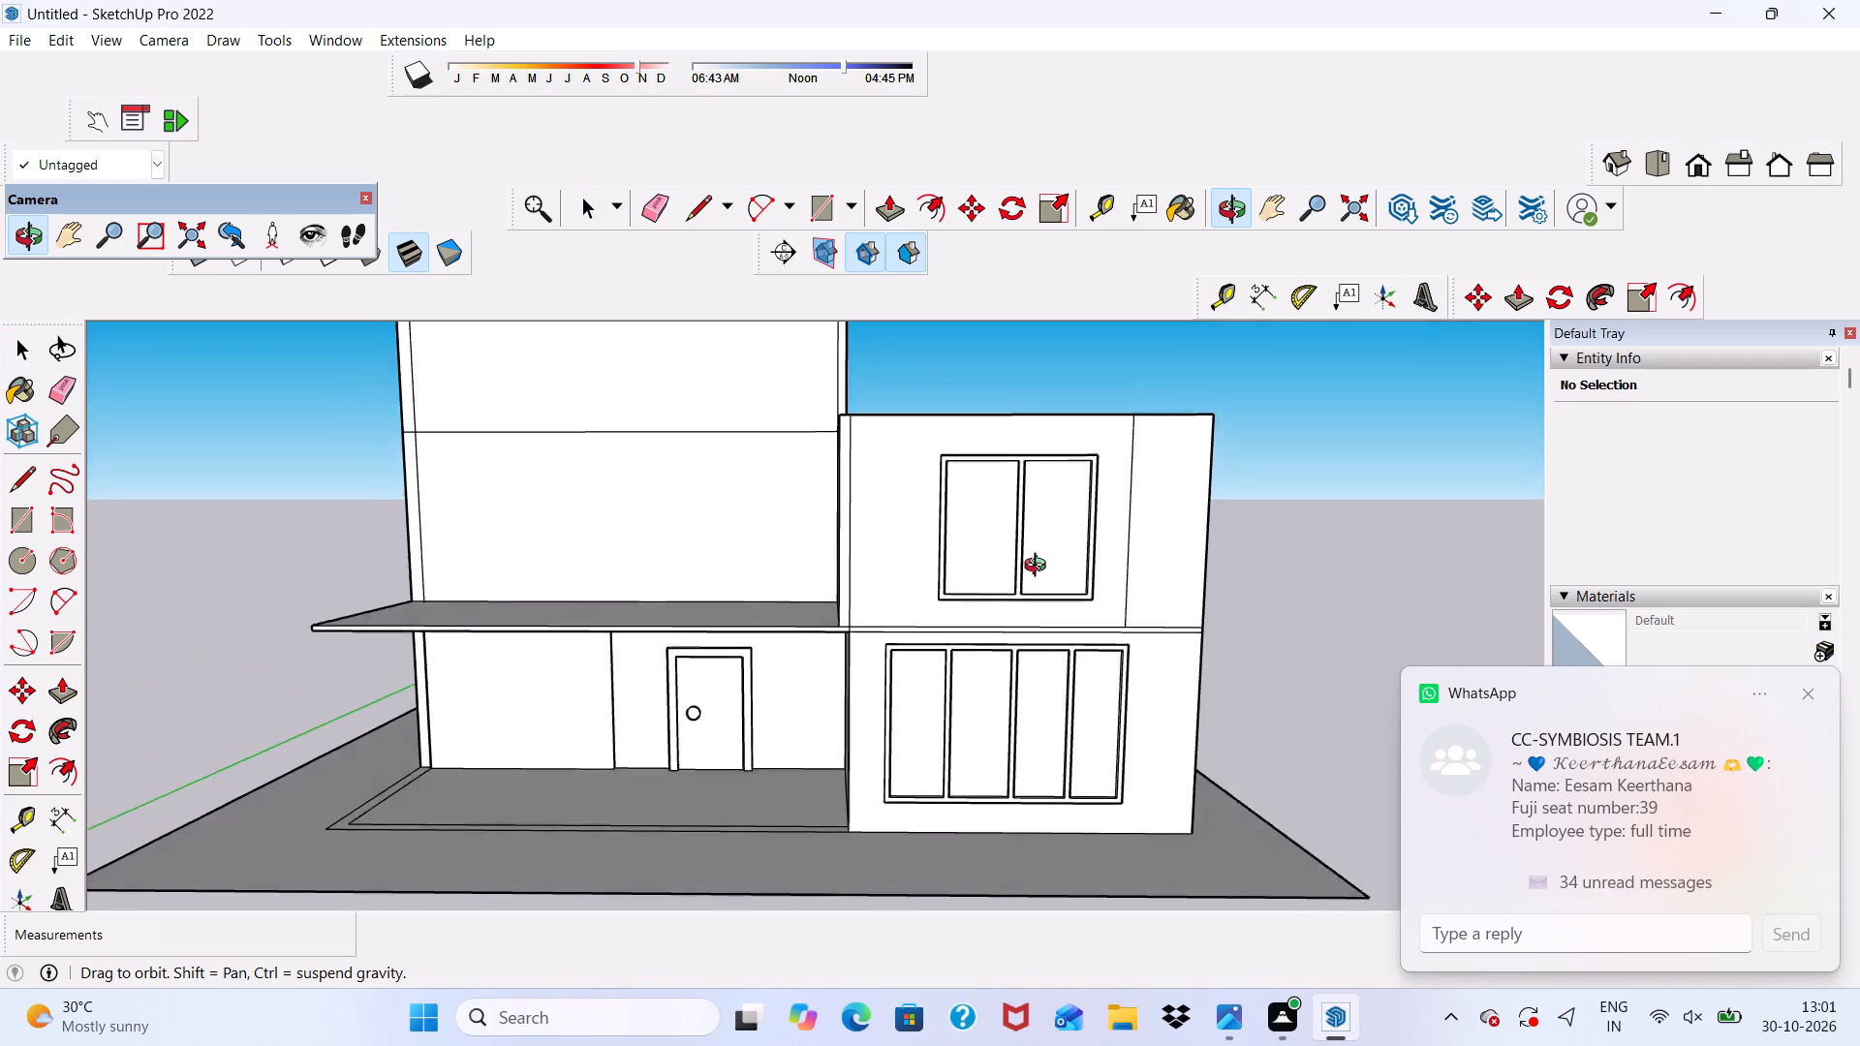
middle_drag(1039, 568, 1024, 614)
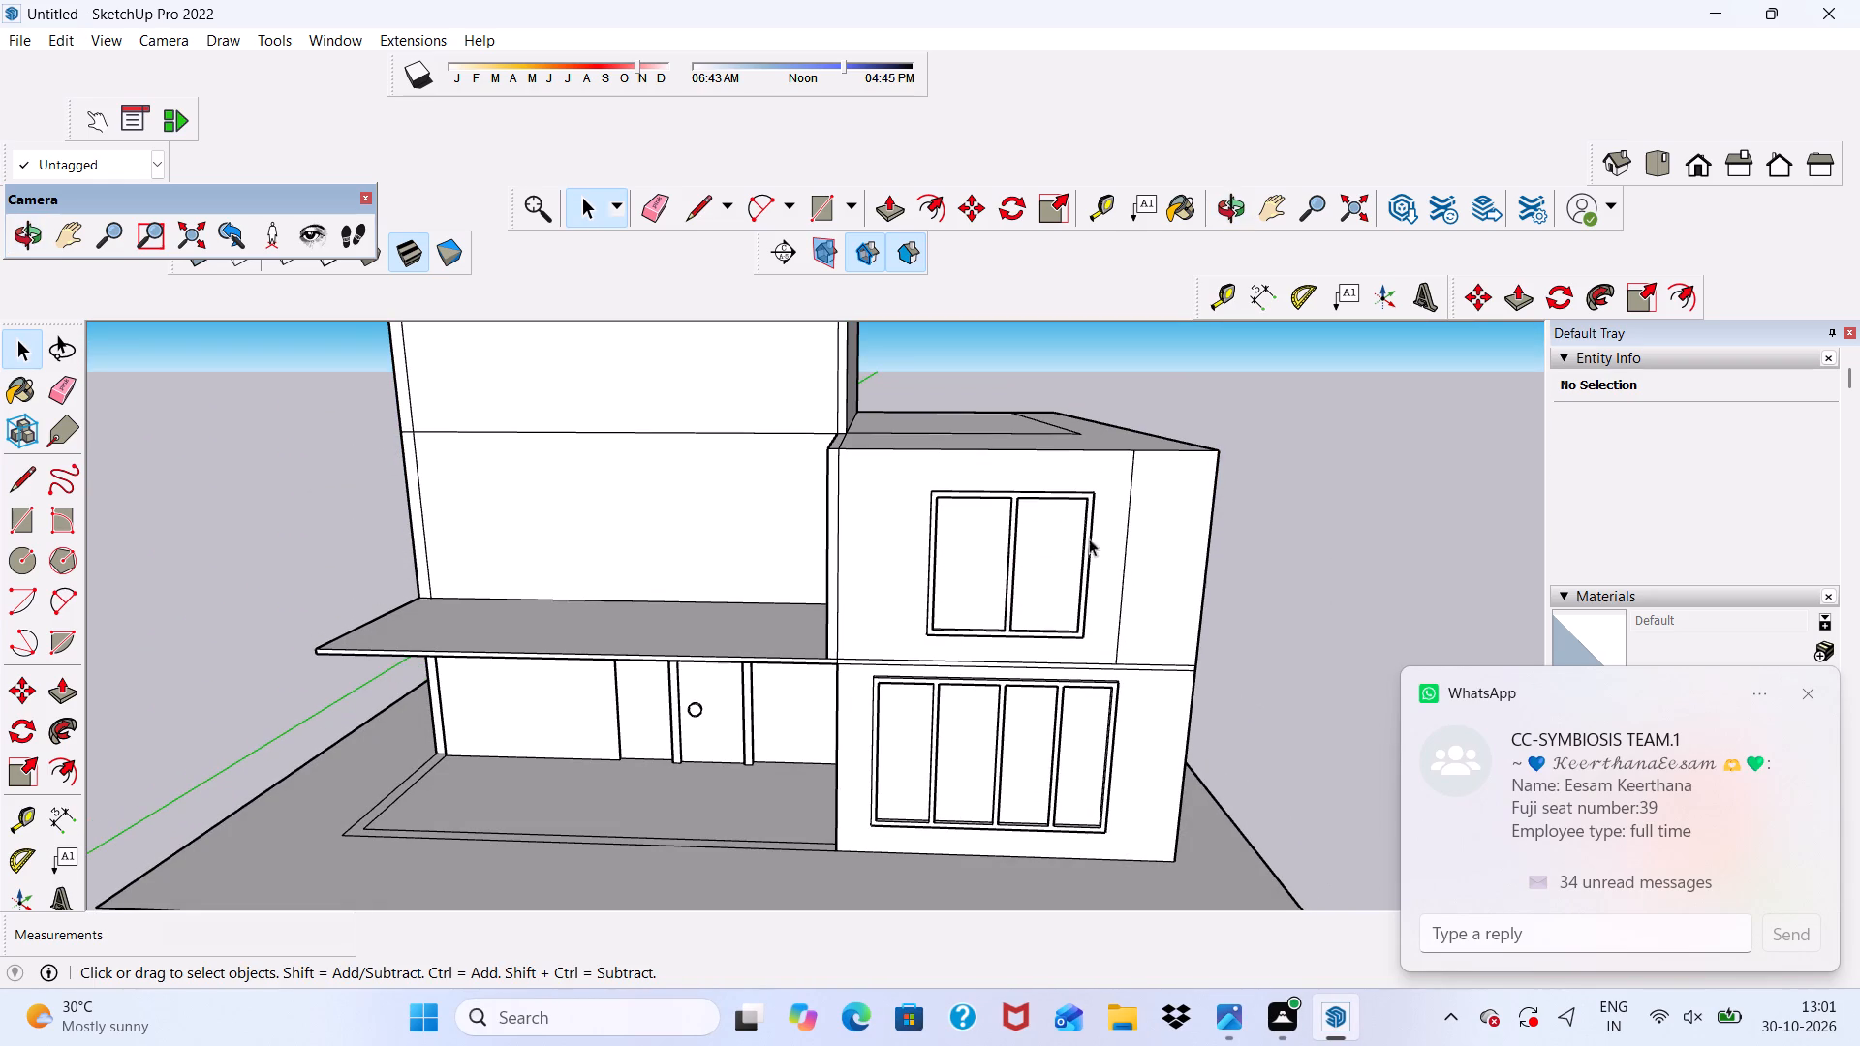
scroll(1036, 429, up, 5)
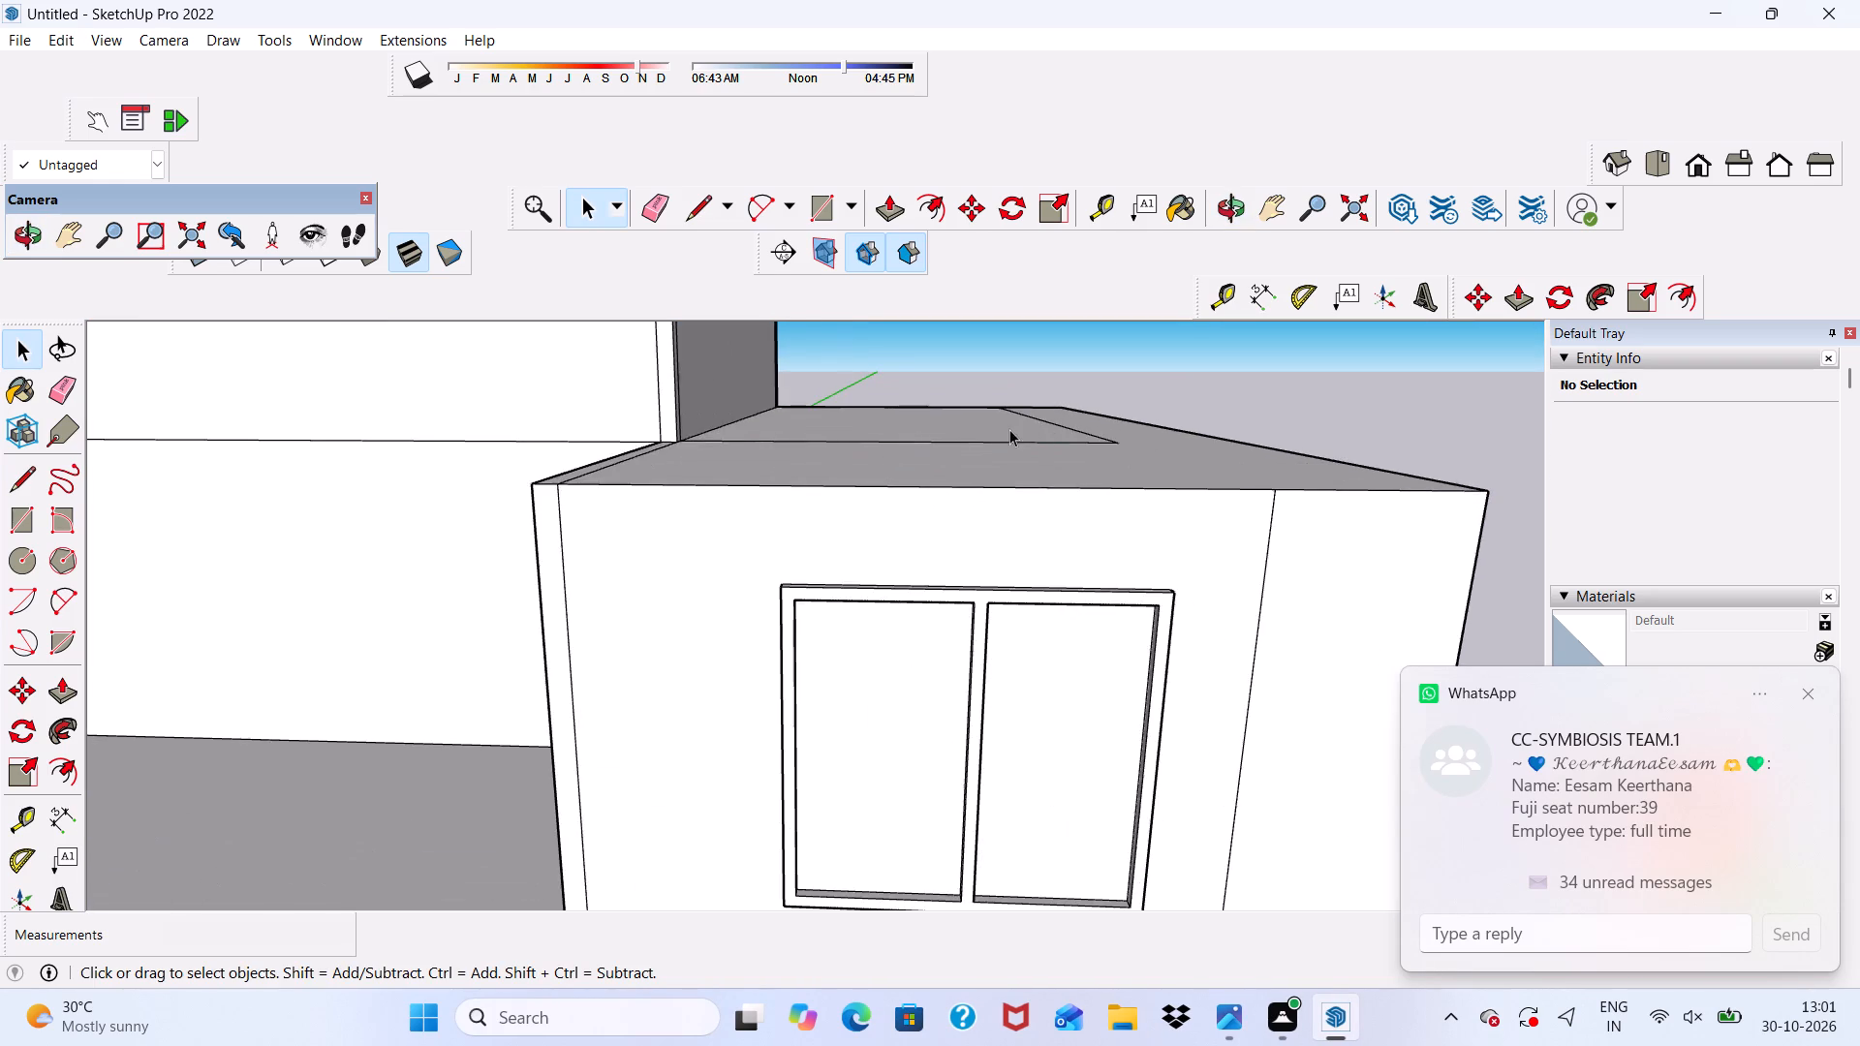
scroll(1001, 432, down, 5)
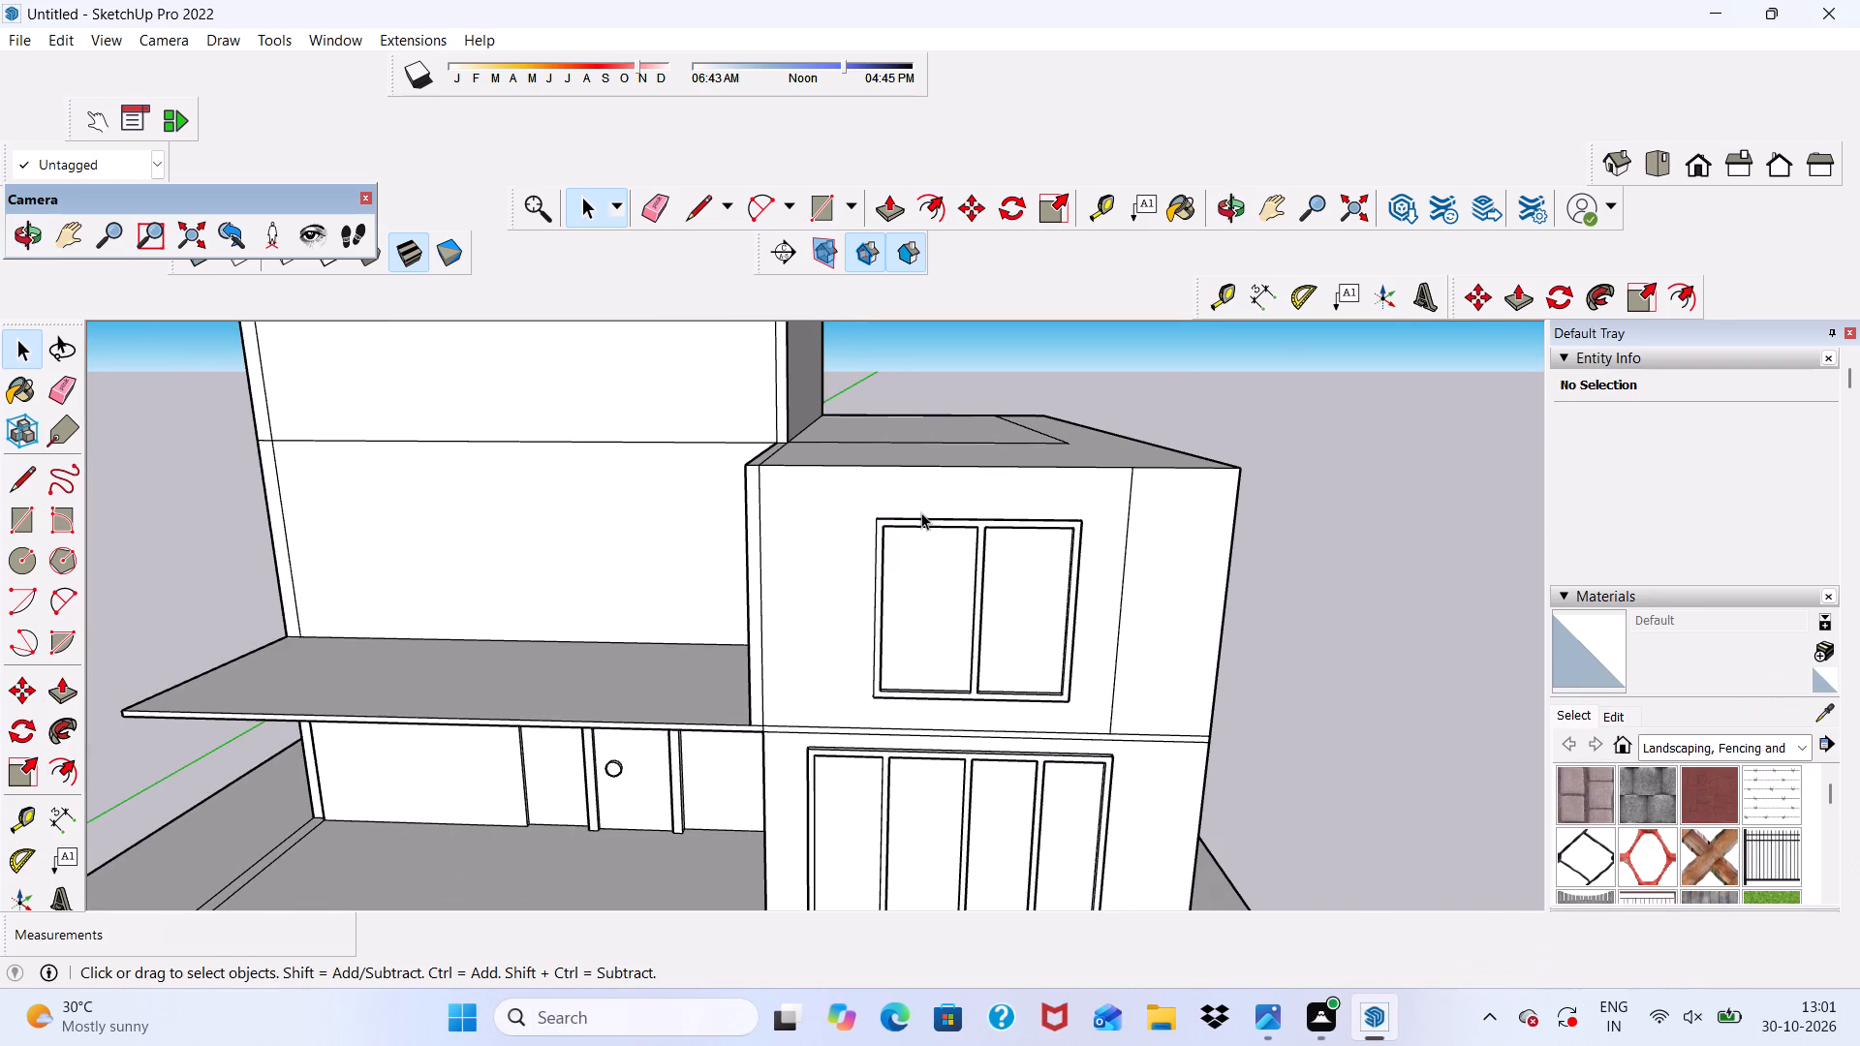
scroll(924, 499, up, 4)
scroll(934, 477, down, 3)
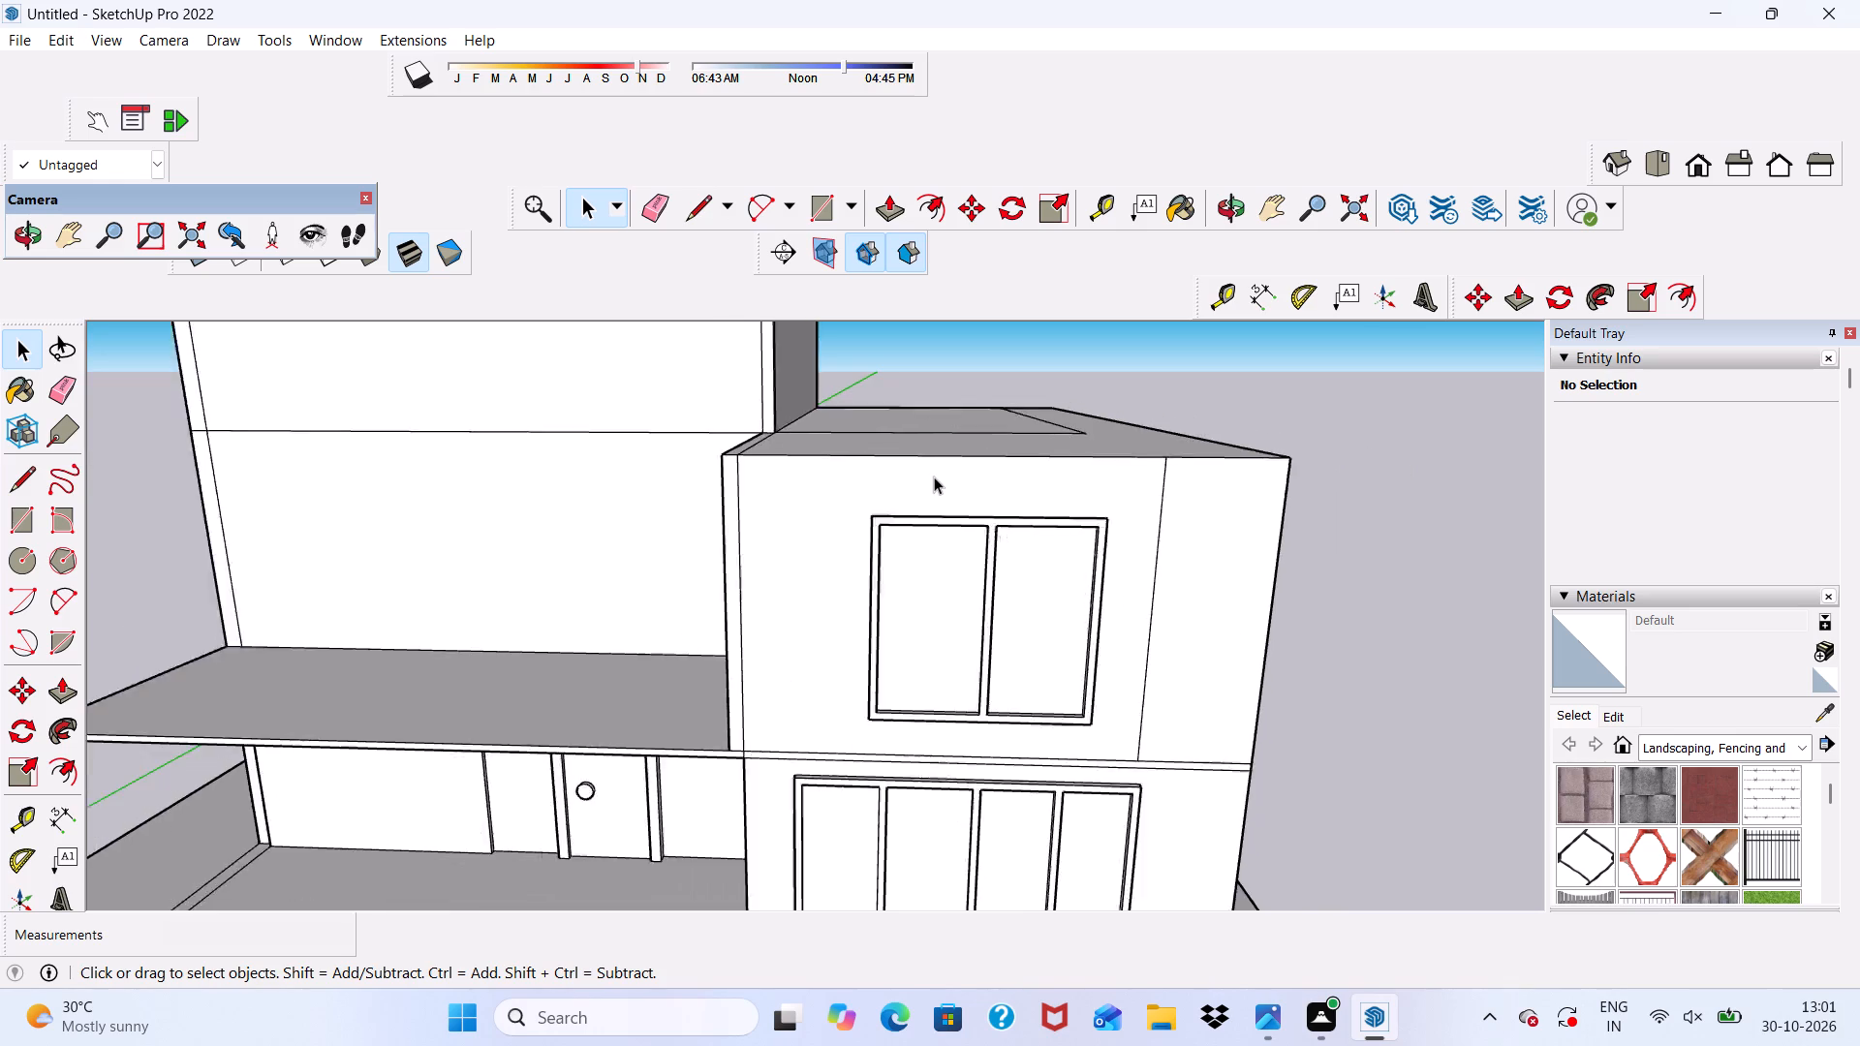
scroll(934, 477, down, 2)
scroll(1033, 489, down, 1)
middle_drag(1082, 513, 1100, 538)
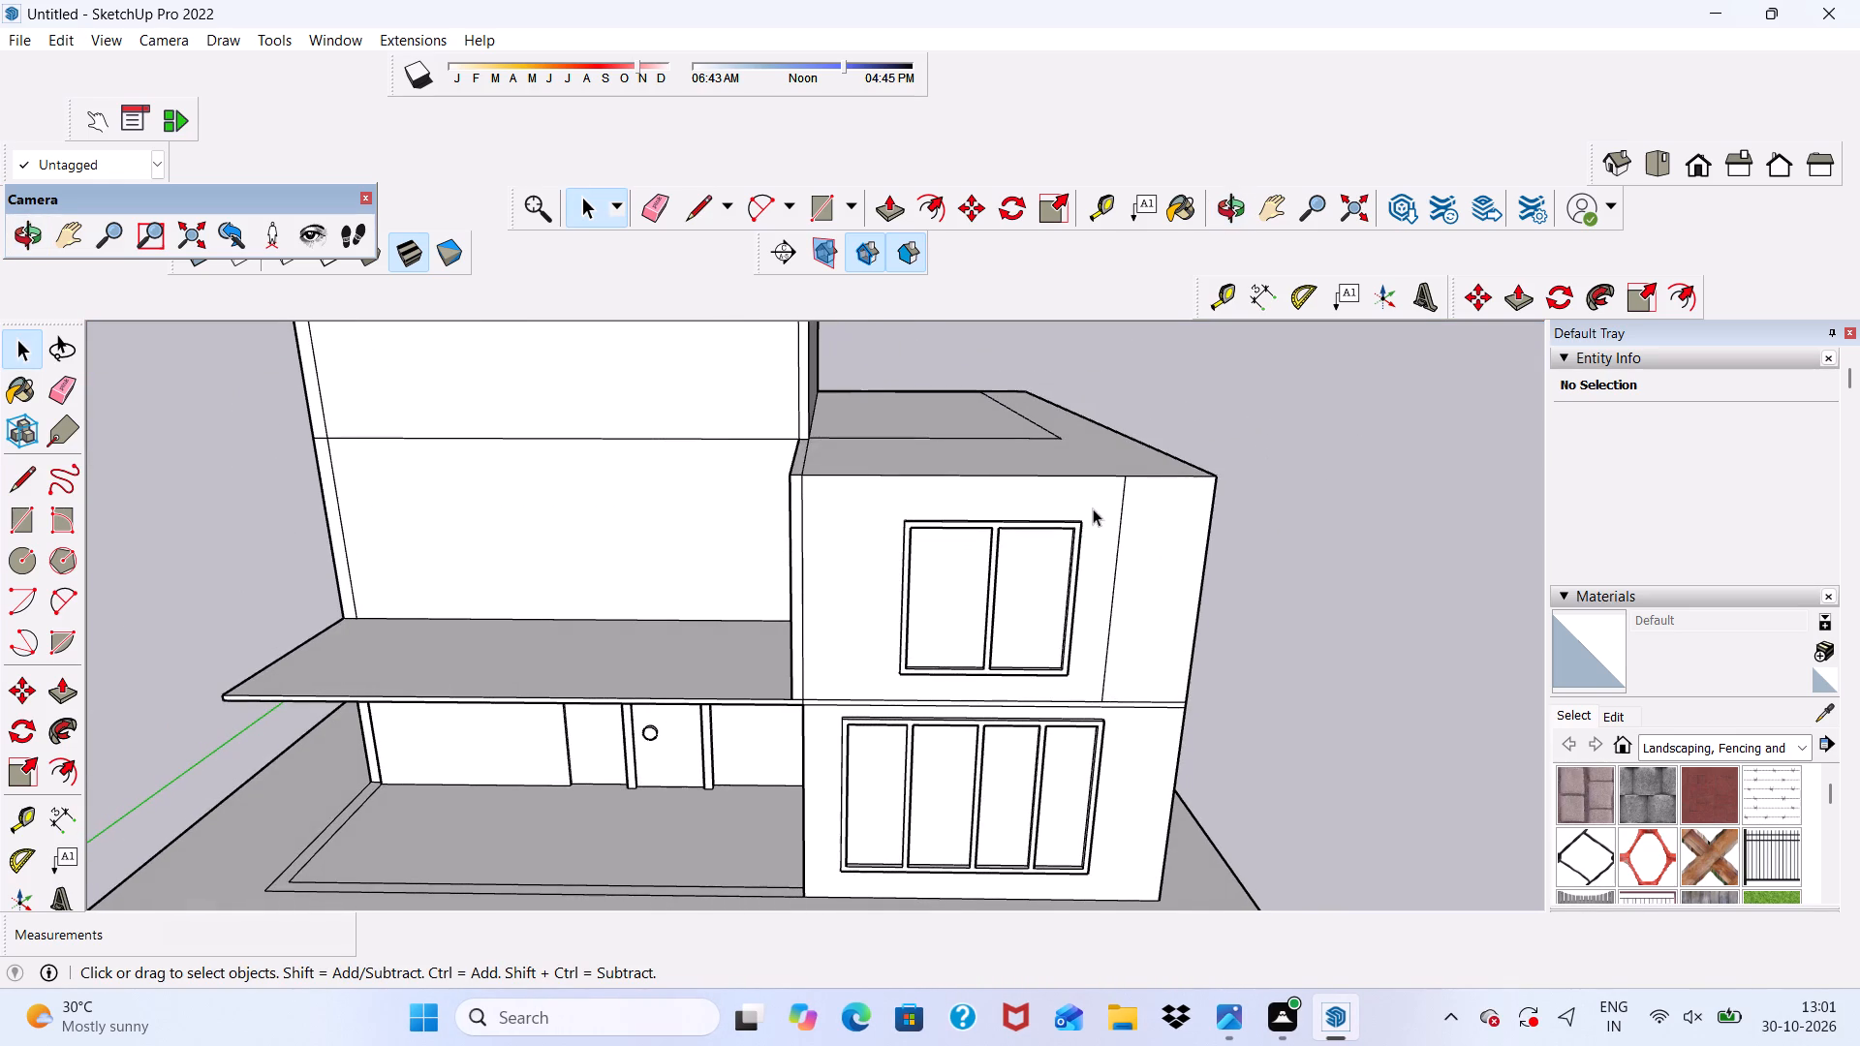
scroll(1093, 469, up, 4)
scroll(1002, 454, down, 5)
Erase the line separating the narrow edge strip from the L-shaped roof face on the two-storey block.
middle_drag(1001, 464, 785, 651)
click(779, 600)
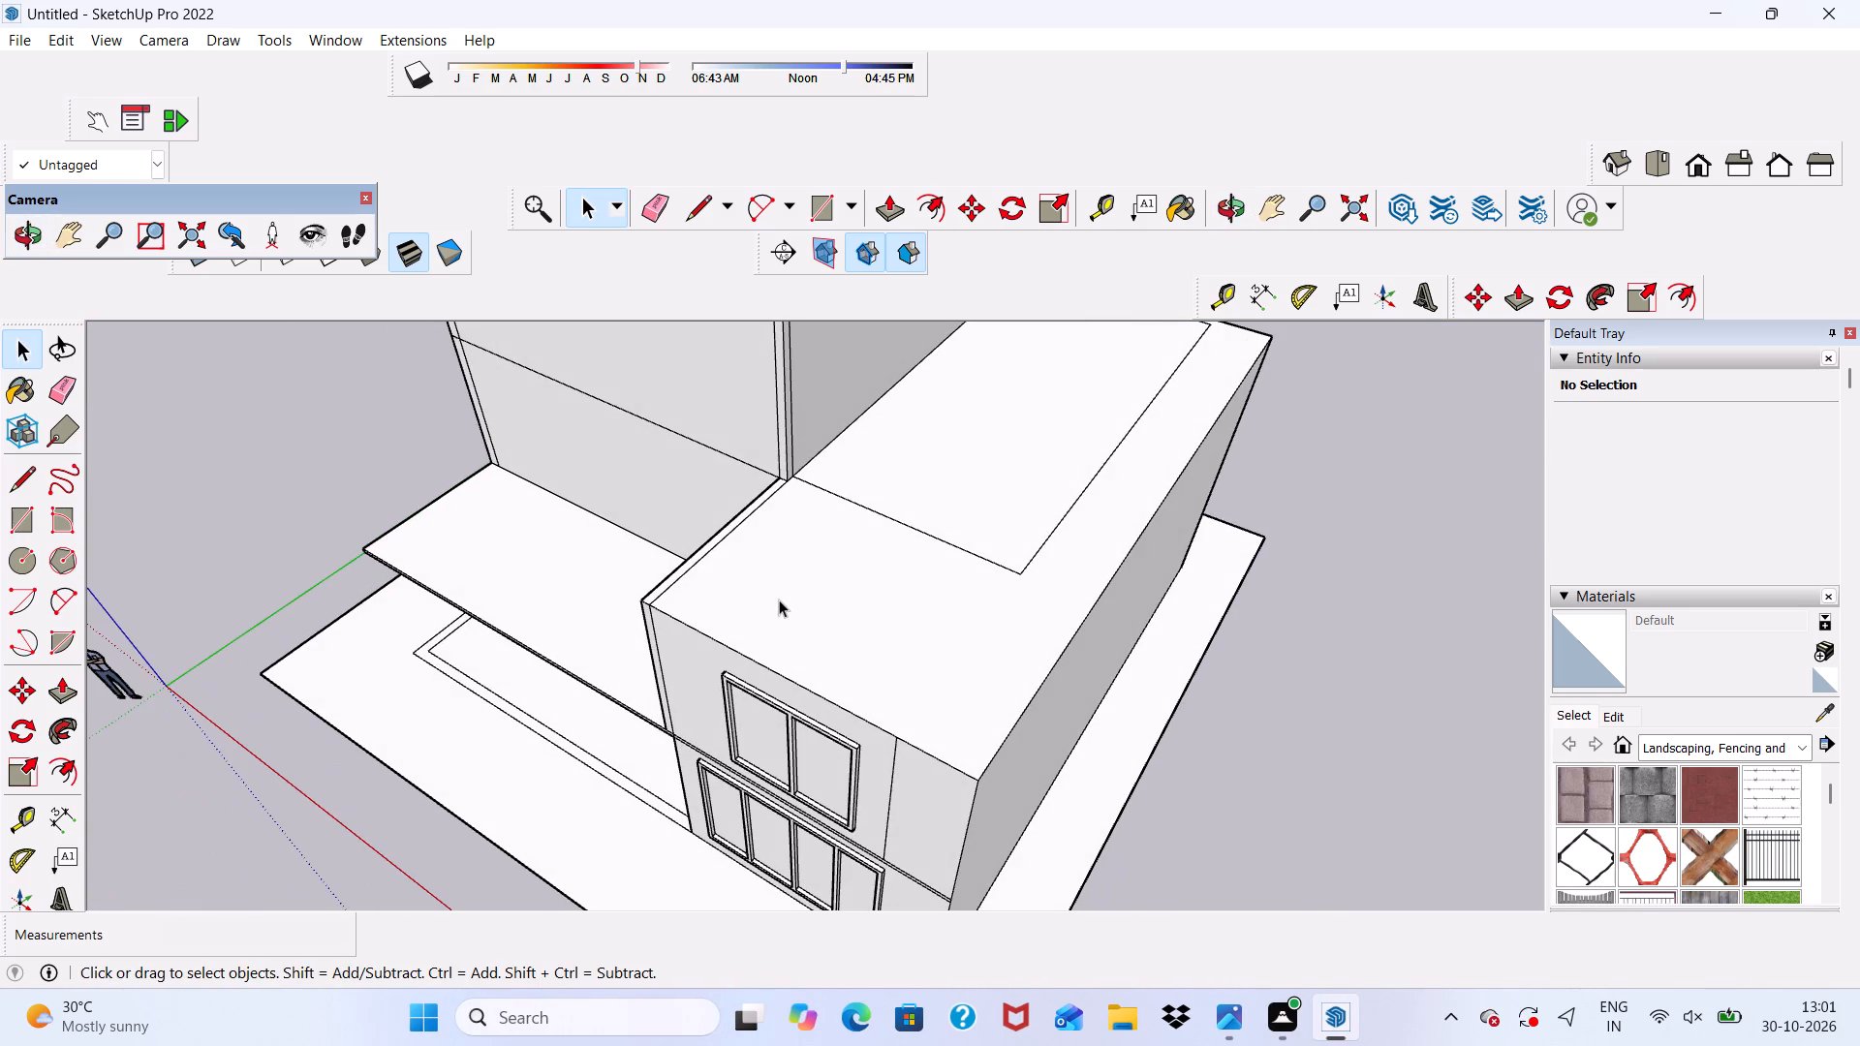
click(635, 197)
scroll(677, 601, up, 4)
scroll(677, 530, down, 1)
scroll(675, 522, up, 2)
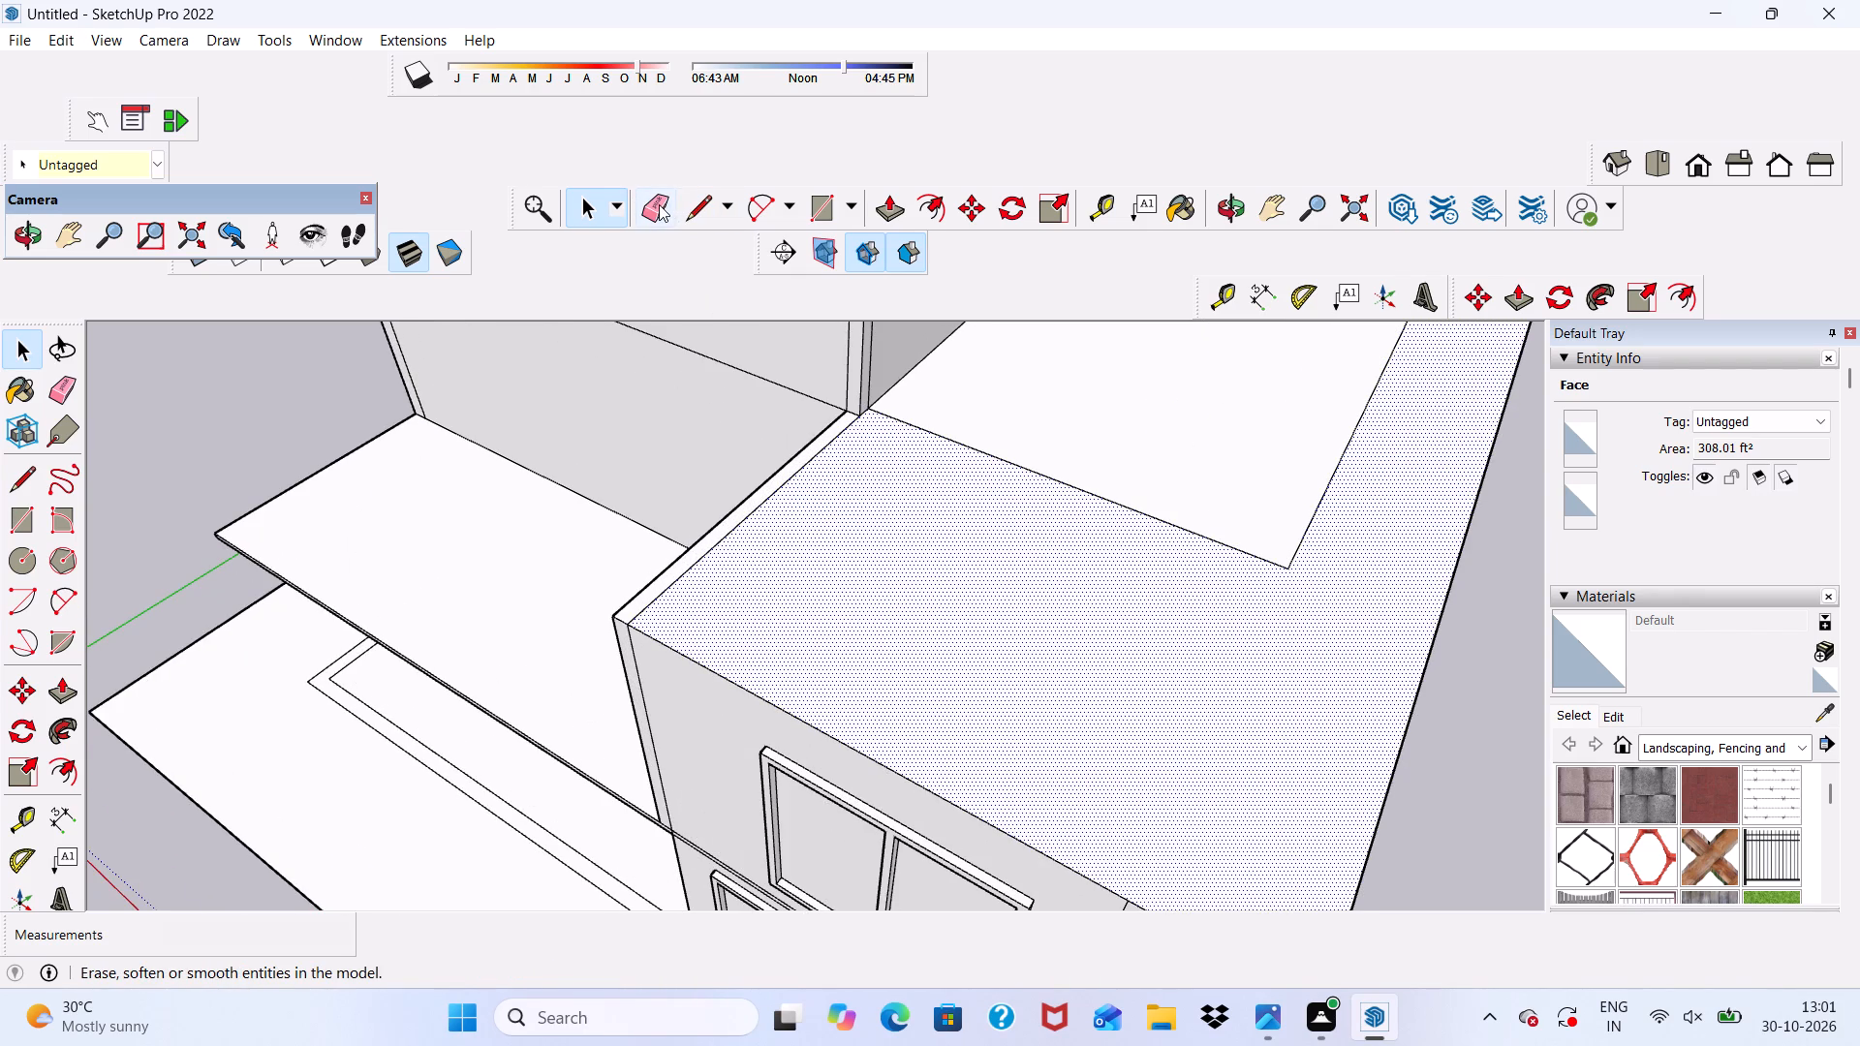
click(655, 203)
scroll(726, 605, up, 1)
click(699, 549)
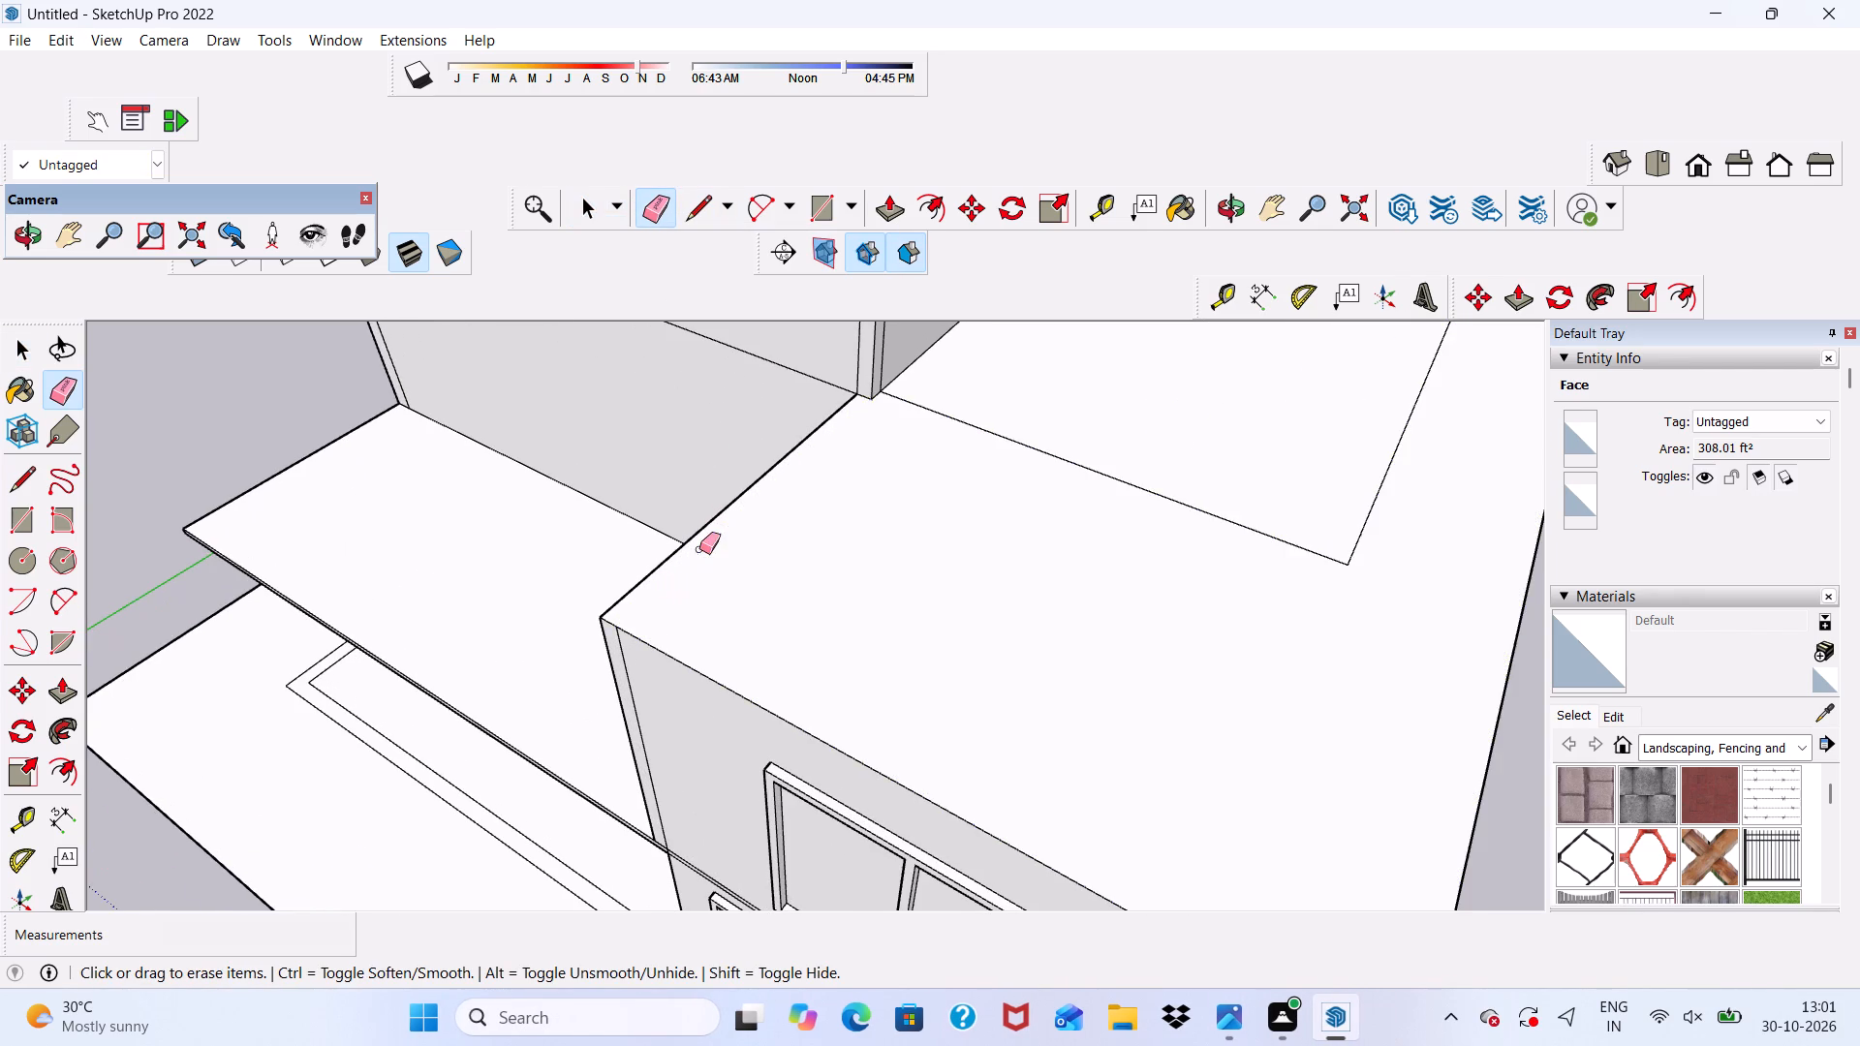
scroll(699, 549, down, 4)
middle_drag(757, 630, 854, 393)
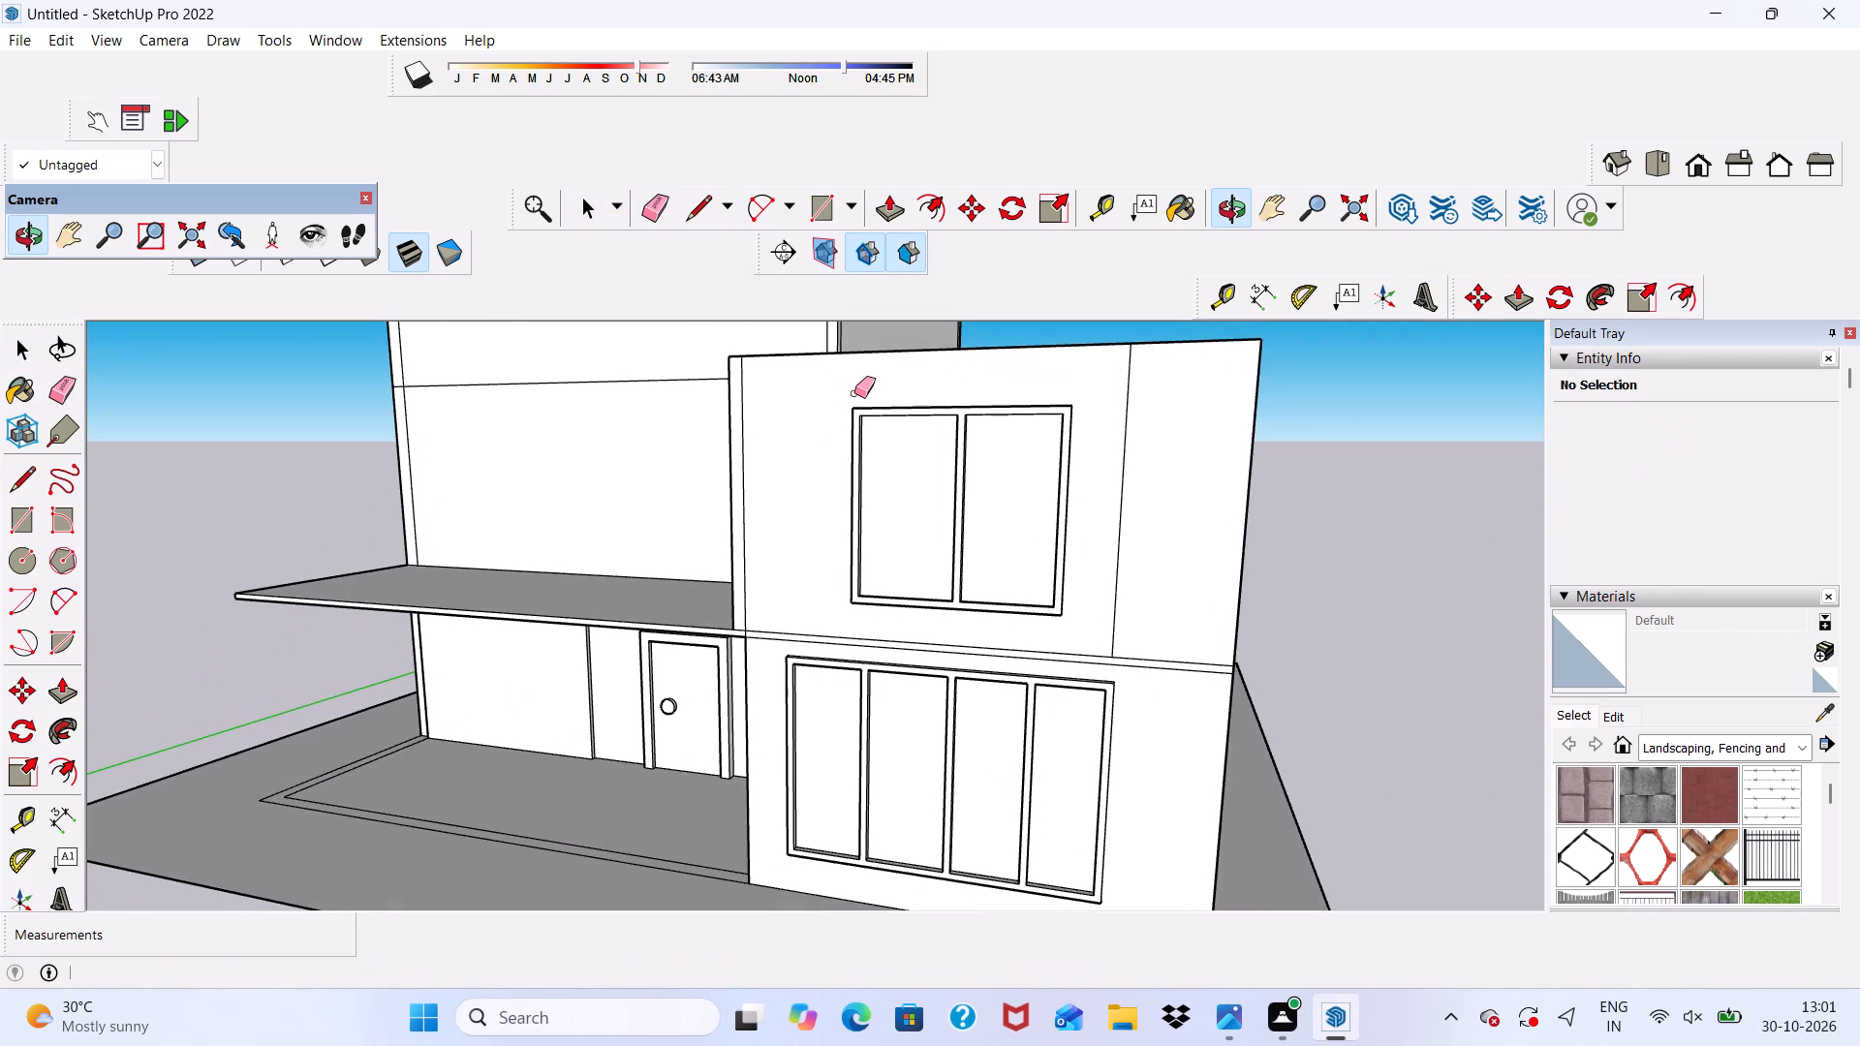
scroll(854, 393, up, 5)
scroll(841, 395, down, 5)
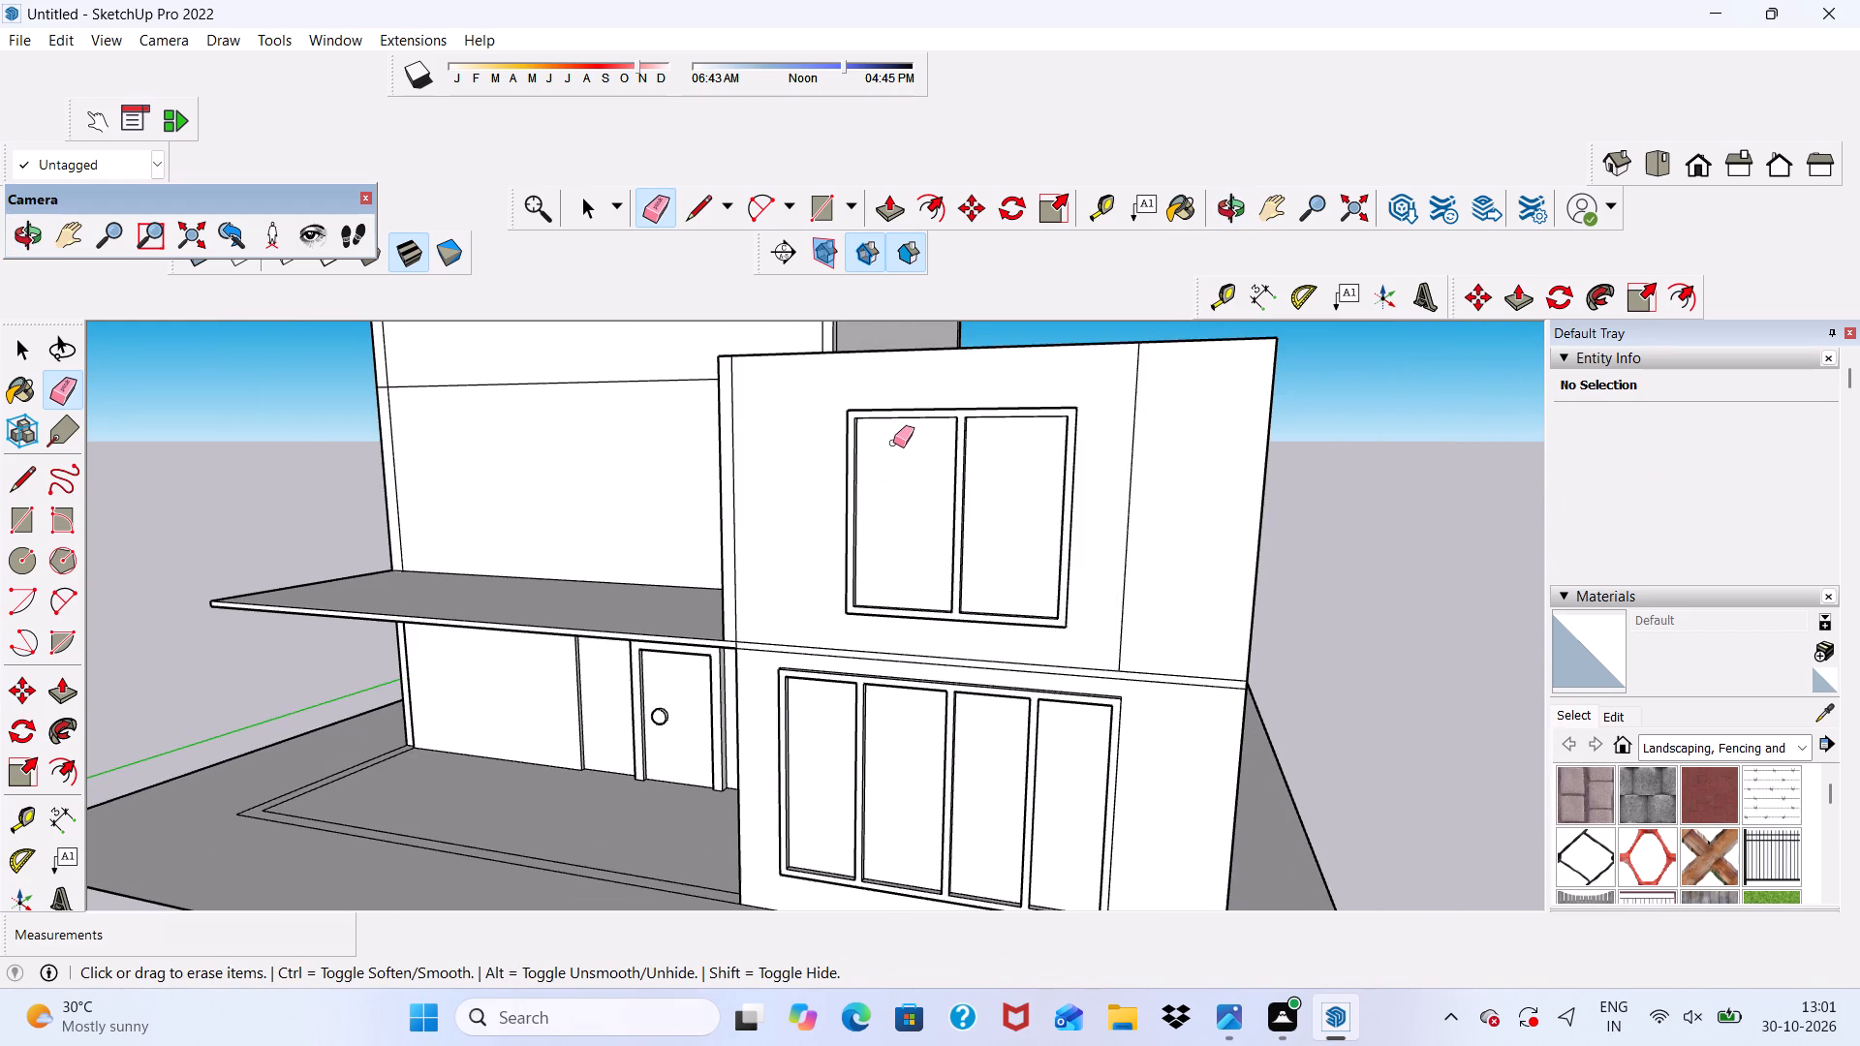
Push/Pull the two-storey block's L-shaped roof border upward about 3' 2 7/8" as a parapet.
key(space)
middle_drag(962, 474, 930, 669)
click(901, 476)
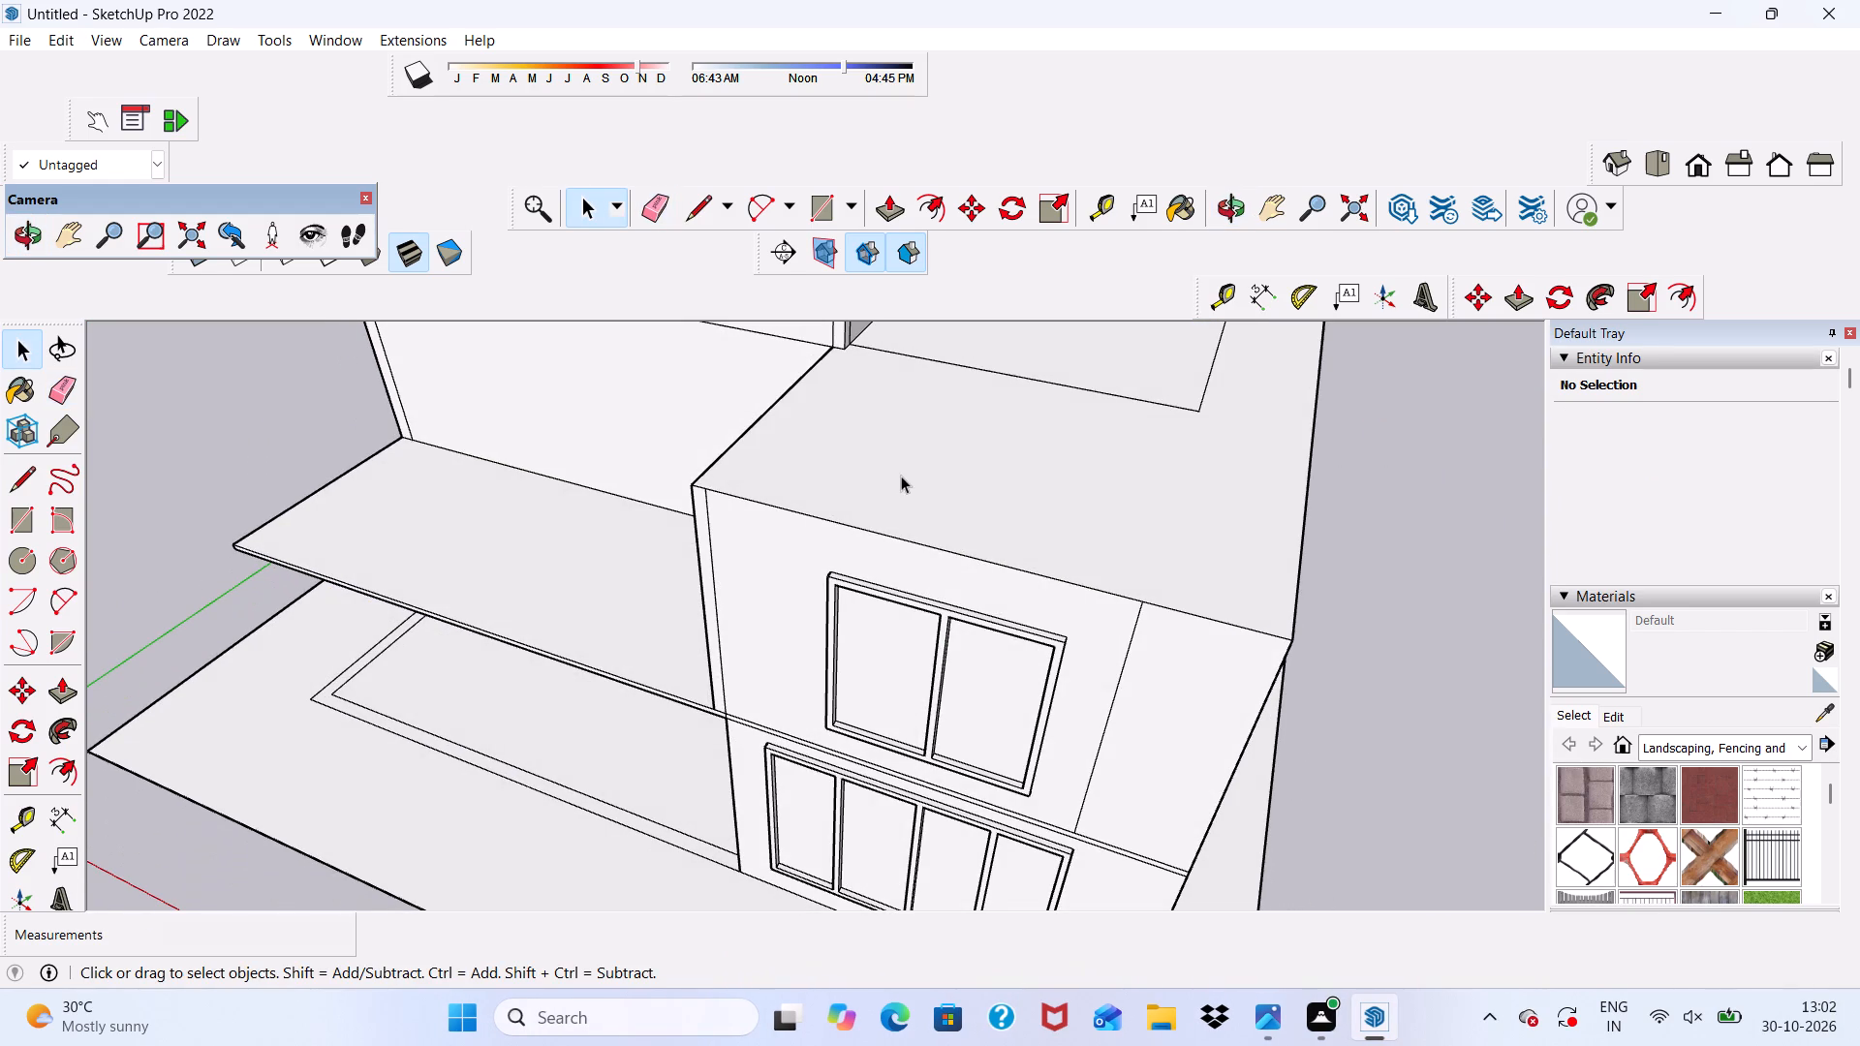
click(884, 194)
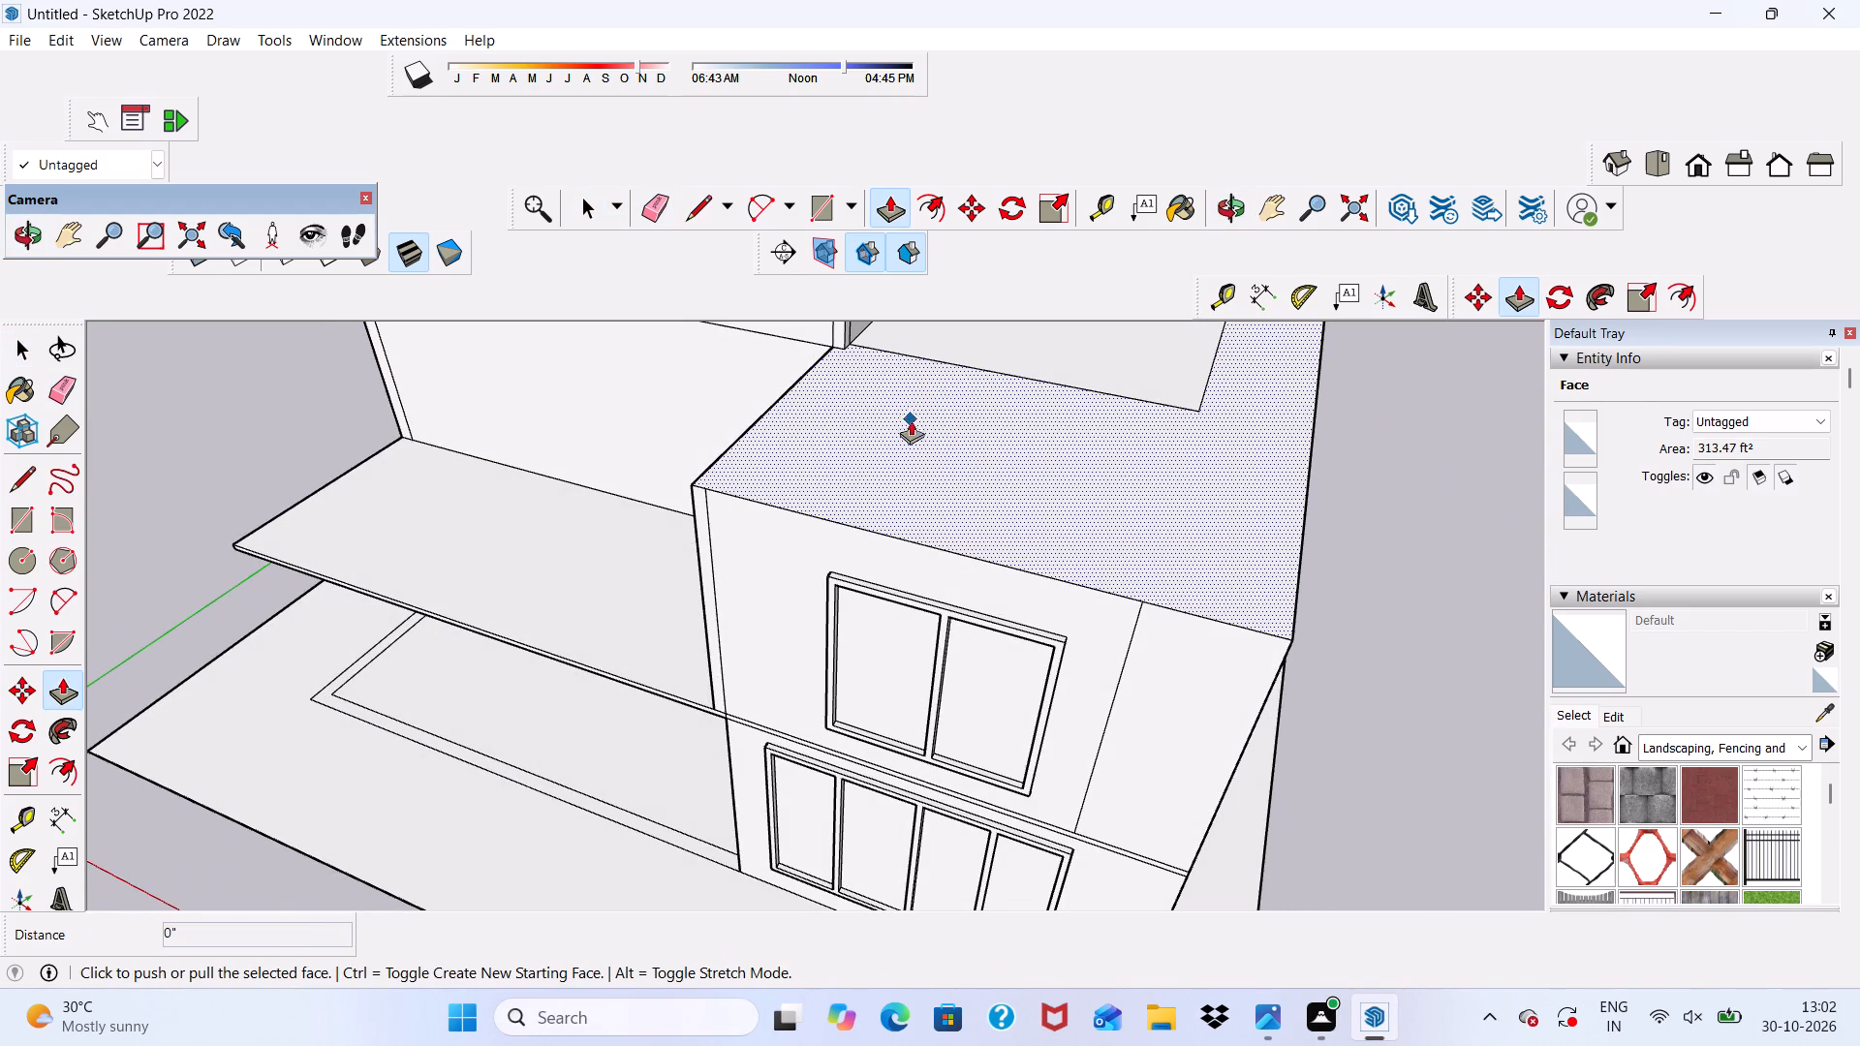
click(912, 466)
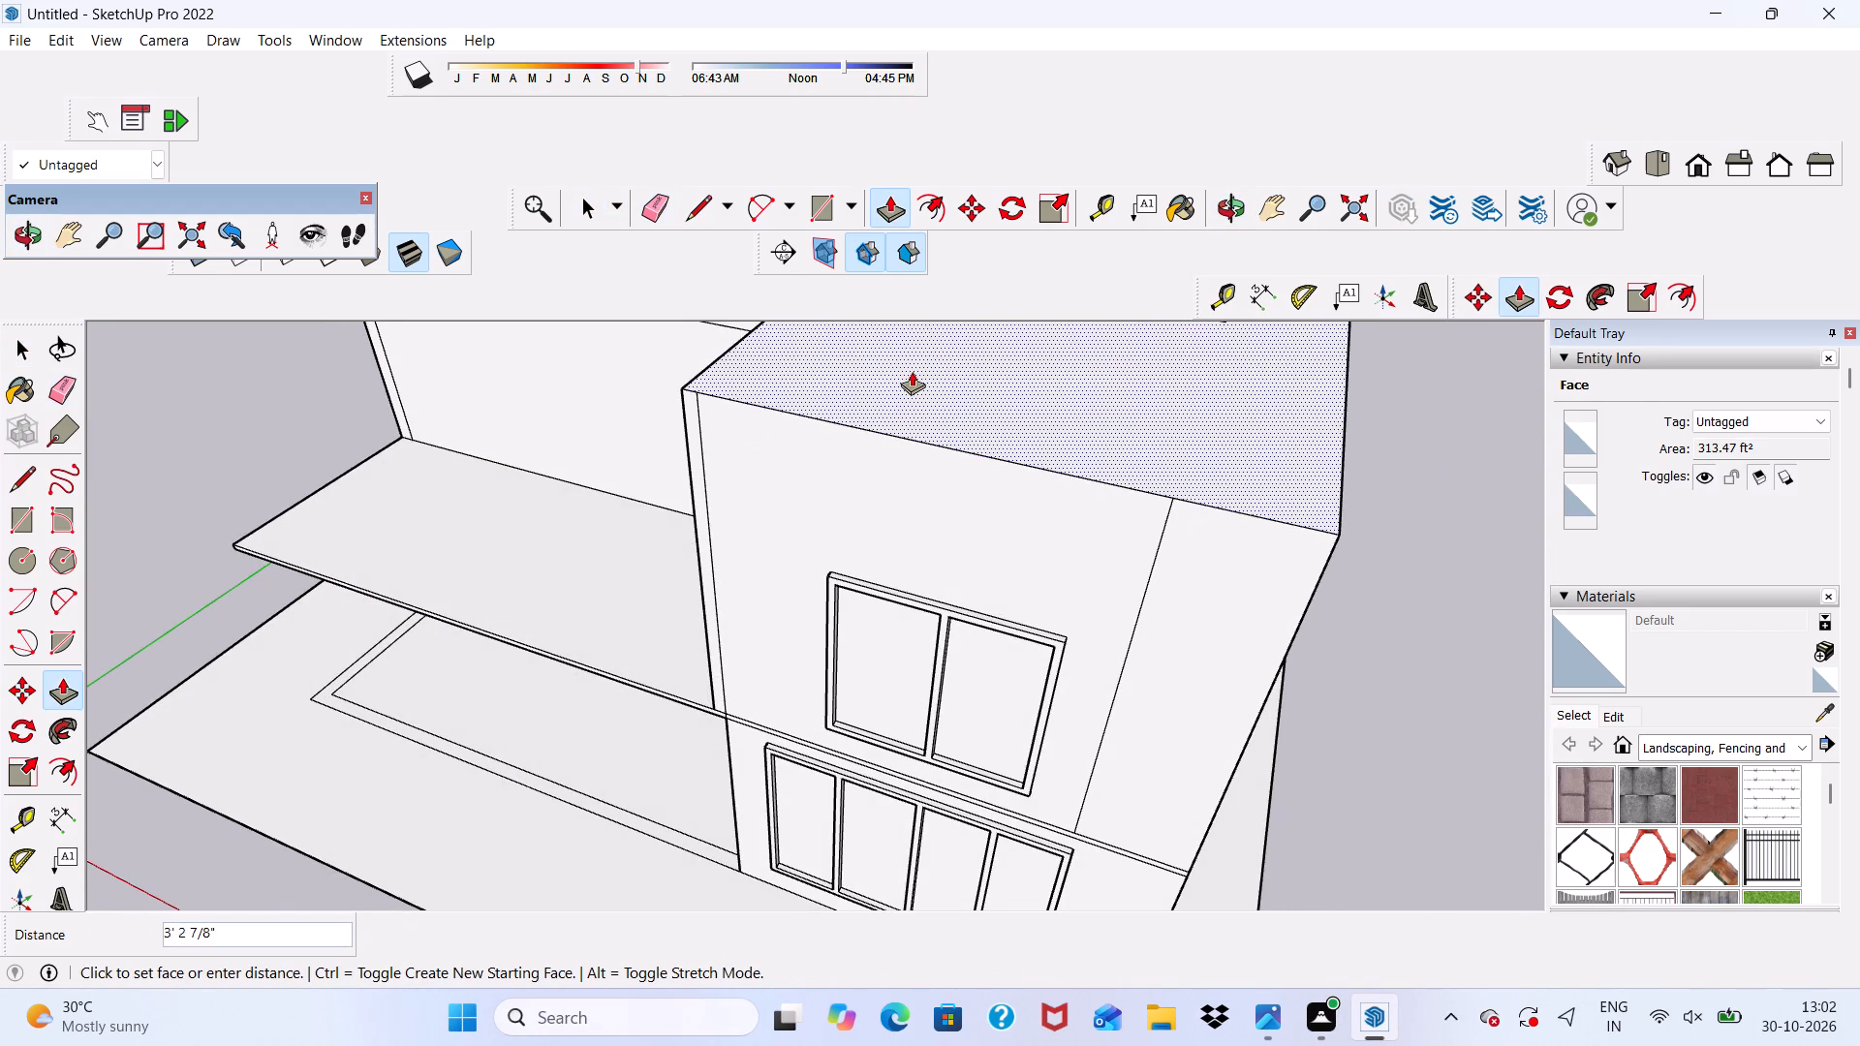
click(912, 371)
Examine the raised parapet against the taller block and the upper-storey window from the front and above.
scroll(910, 408, down, 4)
middle_drag(914, 522, 989, 335)
scroll(993, 339, up, 1)
scroll(932, 516, down, 9)
middle_drag(905, 534, 914, 477)
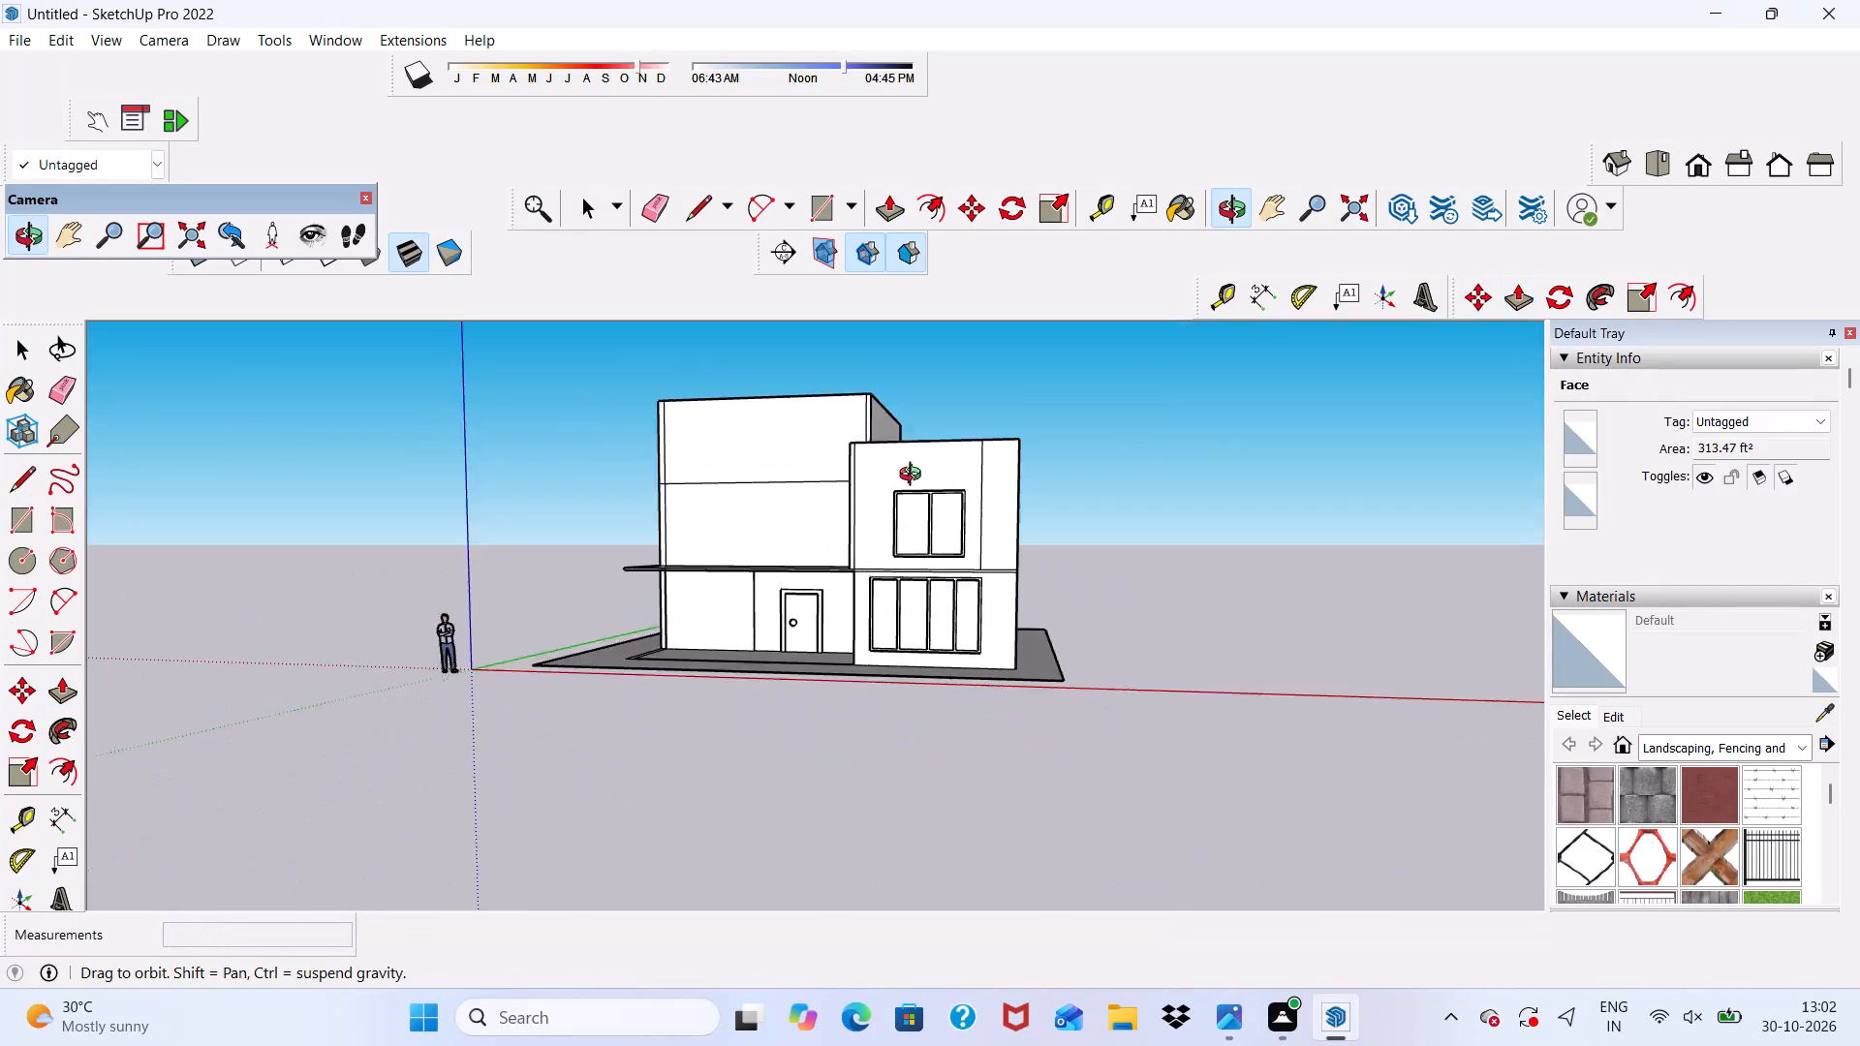
middle_drag(914, 477, 937, 440)
scroll(960, 467, up, 4)
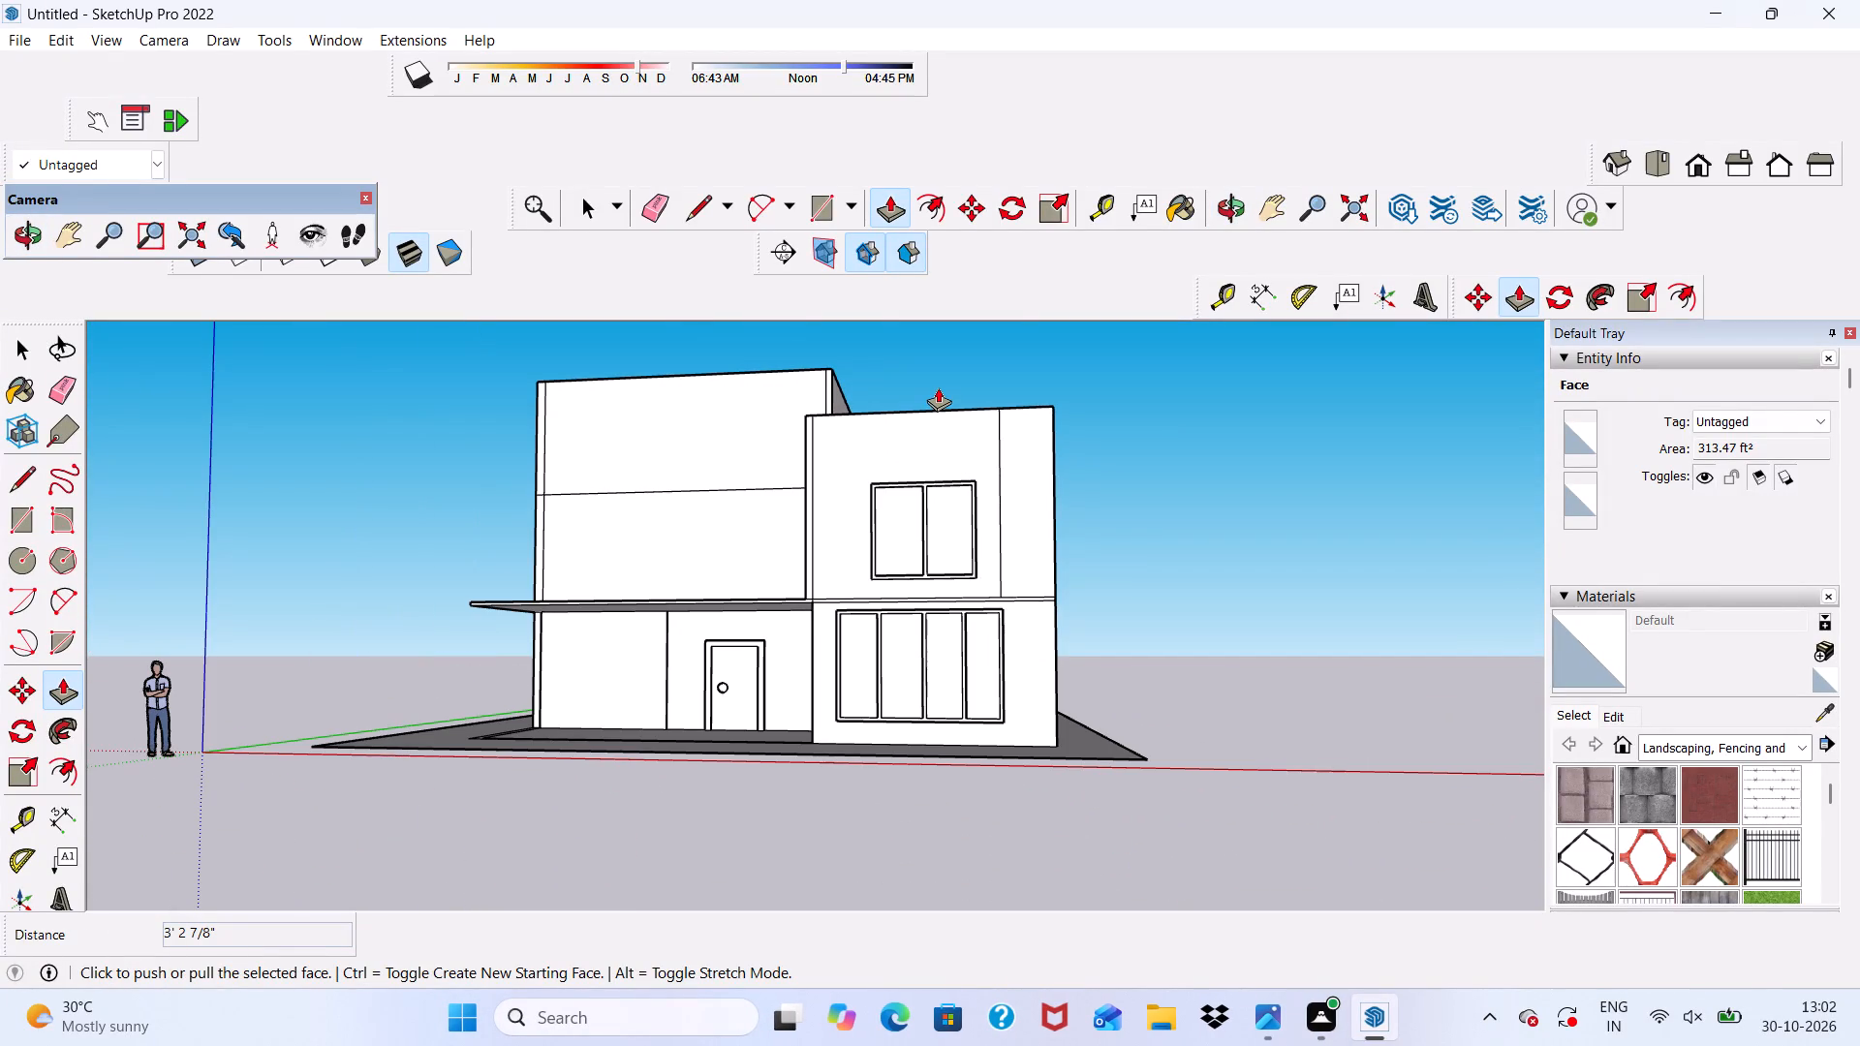
scroll(938, 387, up, 3)
scroll(934, 387, down, 6)
middle_drag(925, 415, 885, 566)
scroll(908, 540, up, 2)
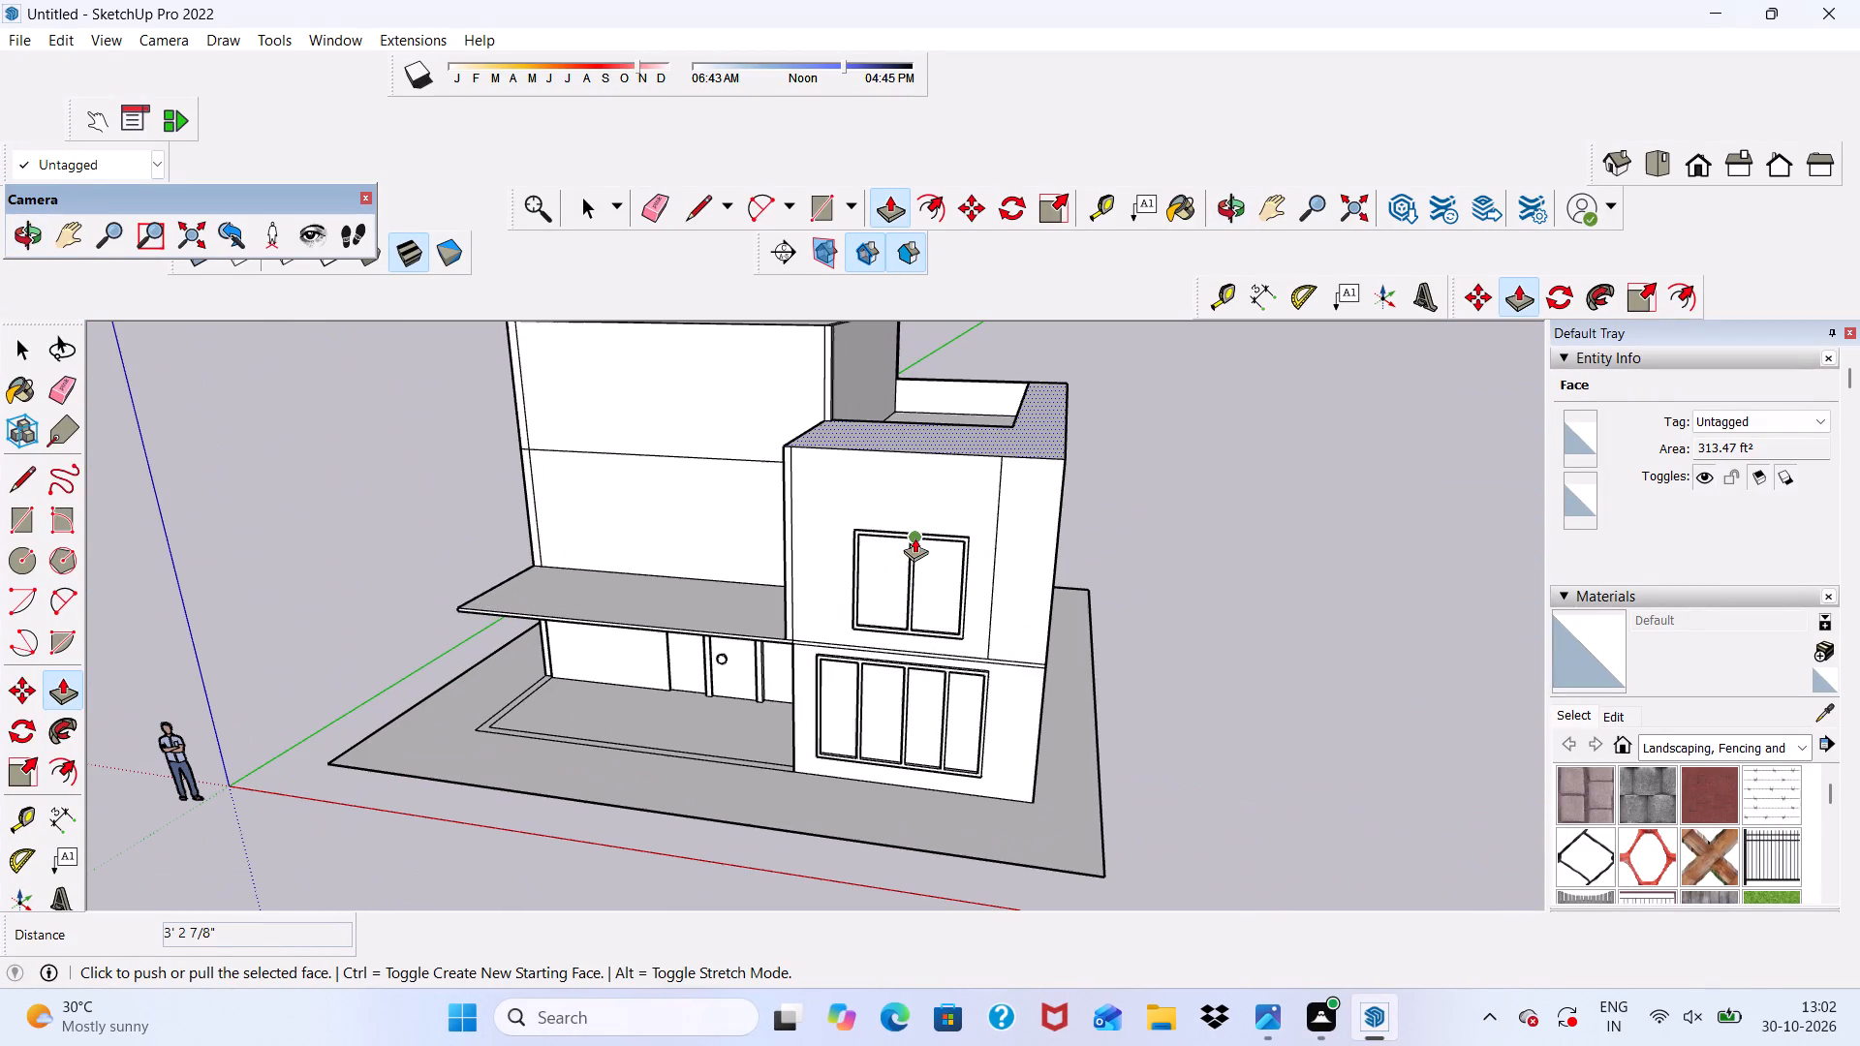
scroll(914, 538, up, 1)
Undo the parapet extrusion, the roof line erasure and all of the upper-storey window's geometry, back to the plain wall.
key(space)
key(ctrl+z)
key(ctrl+z)
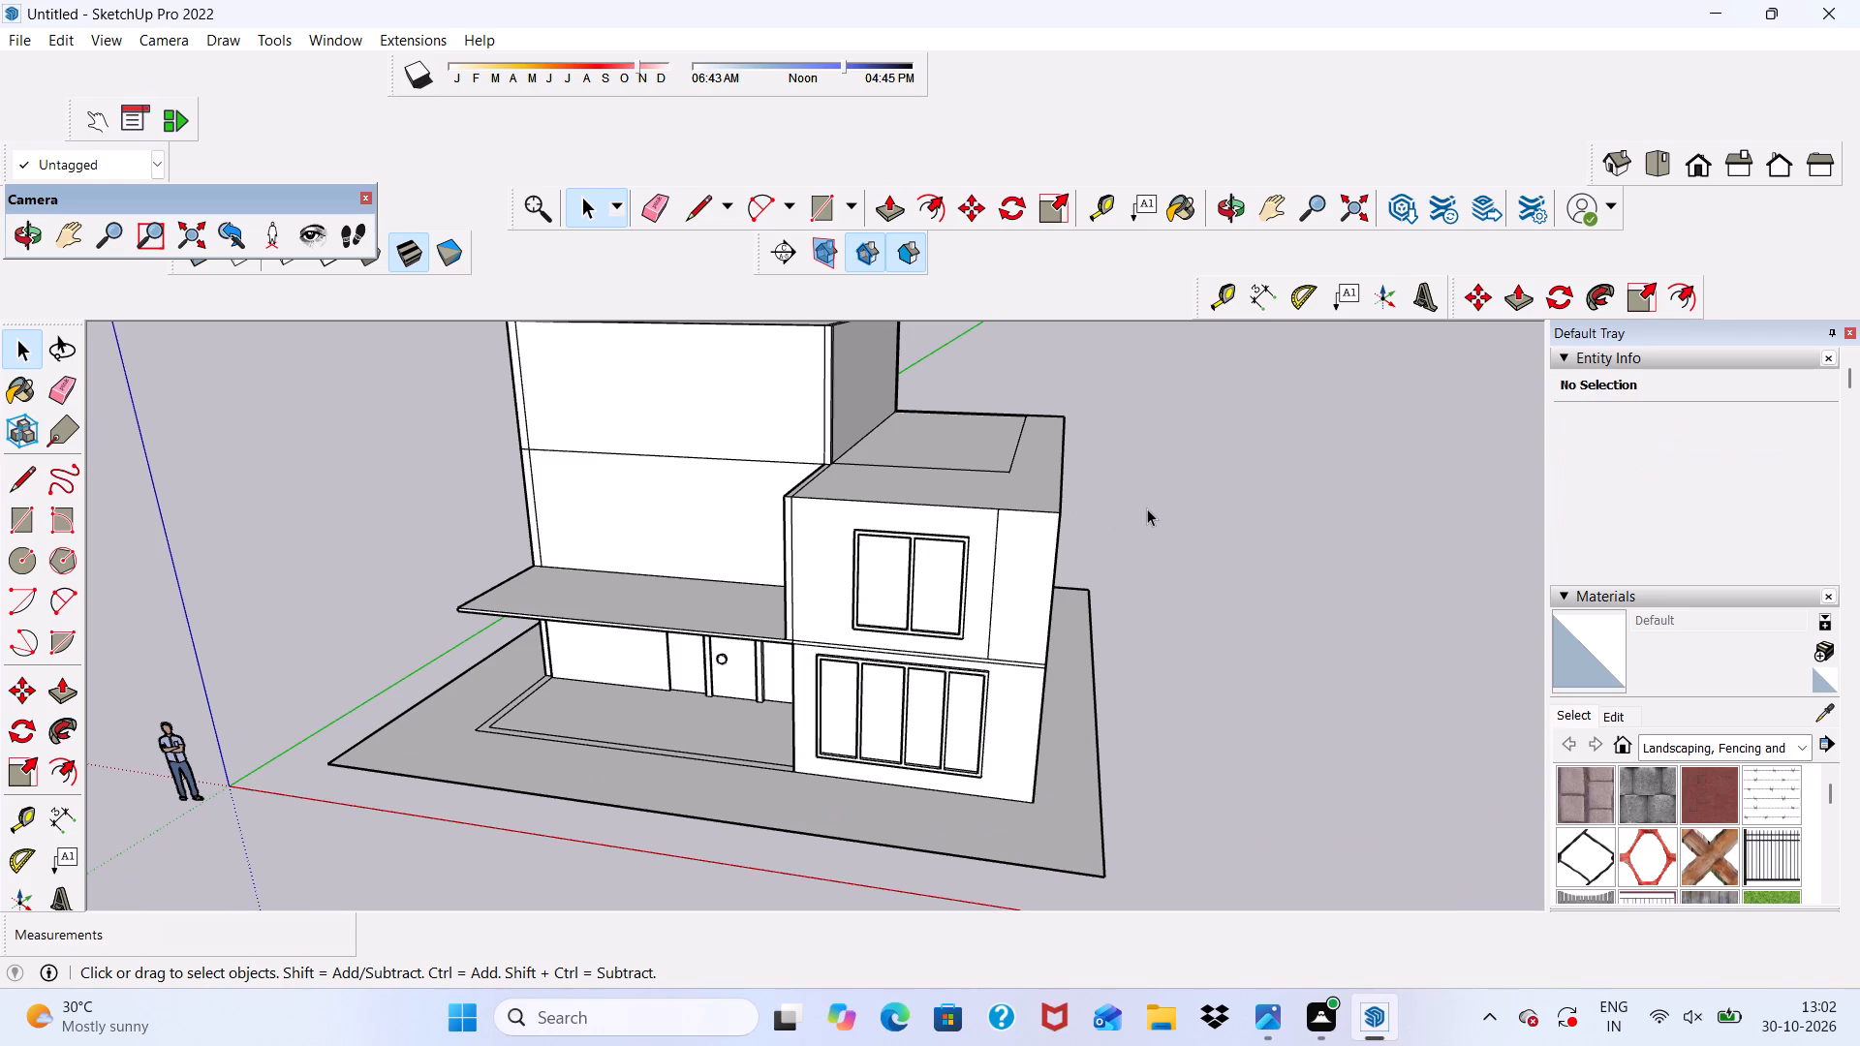
key(space)
key(ctrl+z)
key(ctrl+z)
key(ctrl+z)
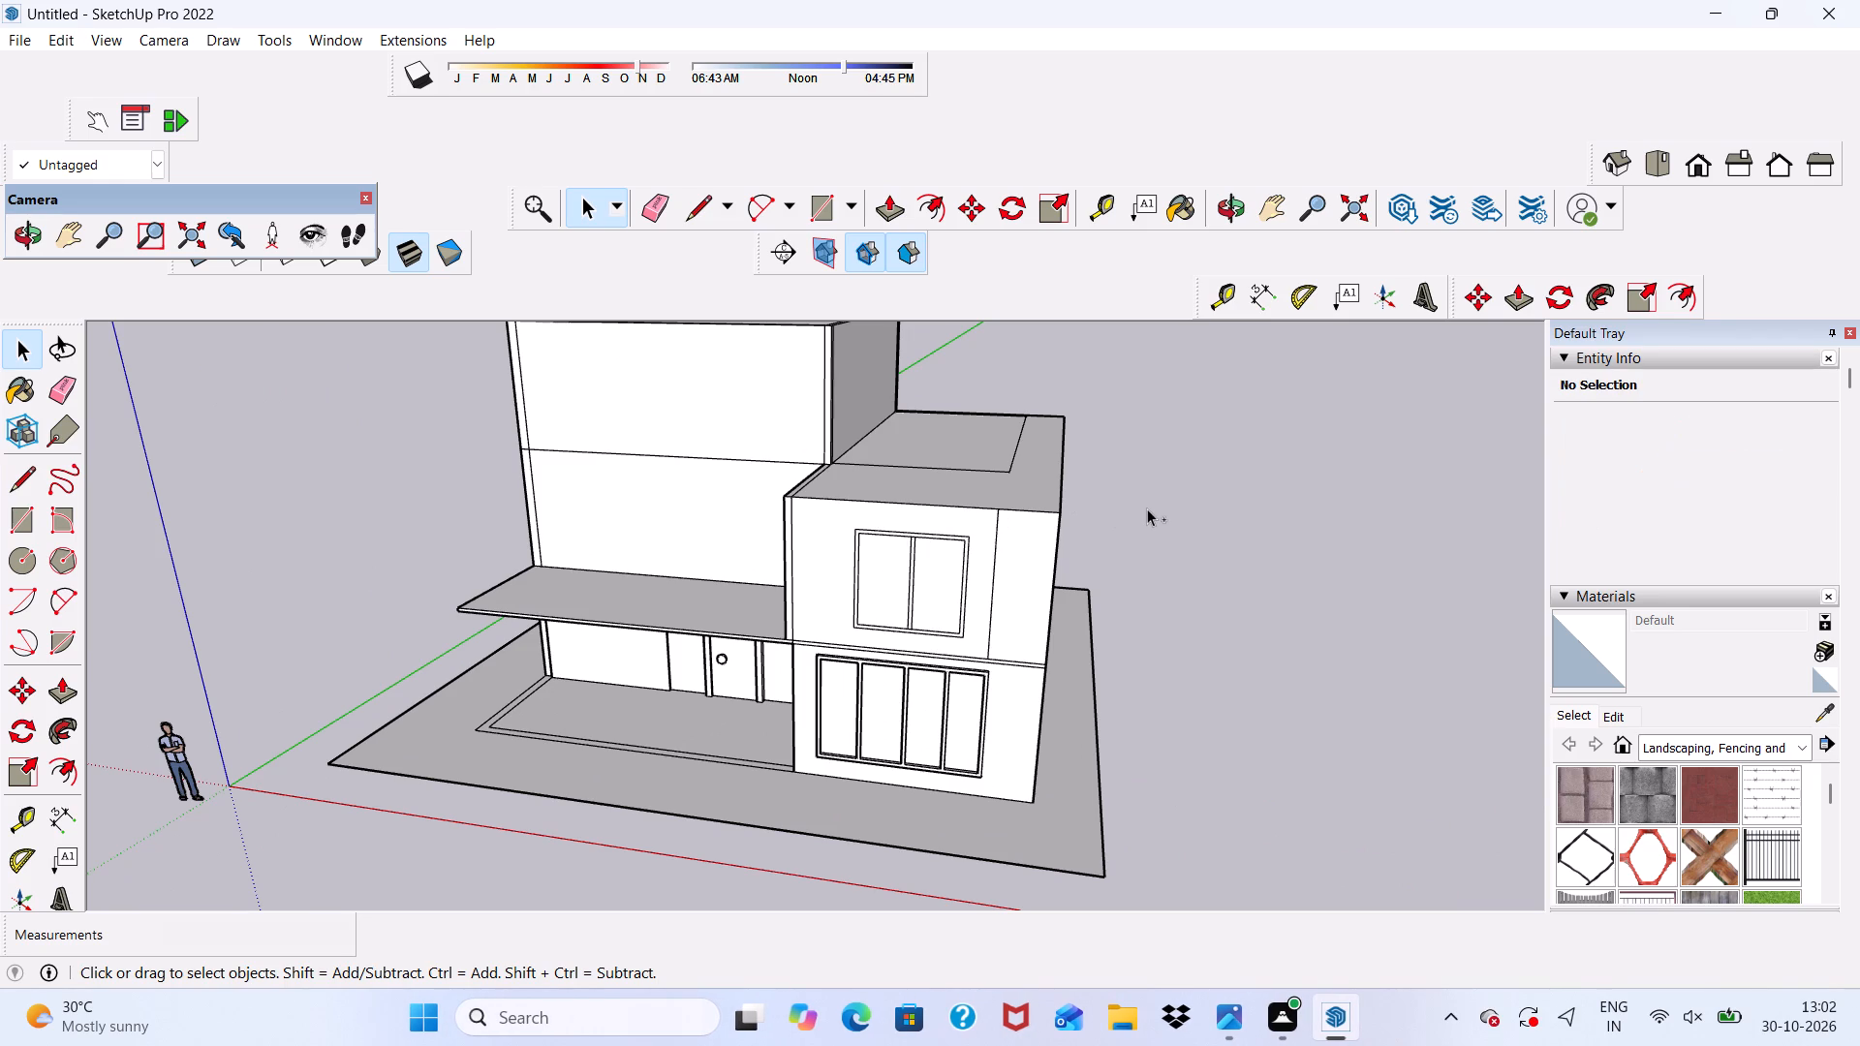
key(ctrl+z)
key(ctrl+z)
key(ctrl+z)
key(ctrl+z)
key(ctrl+z)
key(ctrl+z)
key(ctrl+z)
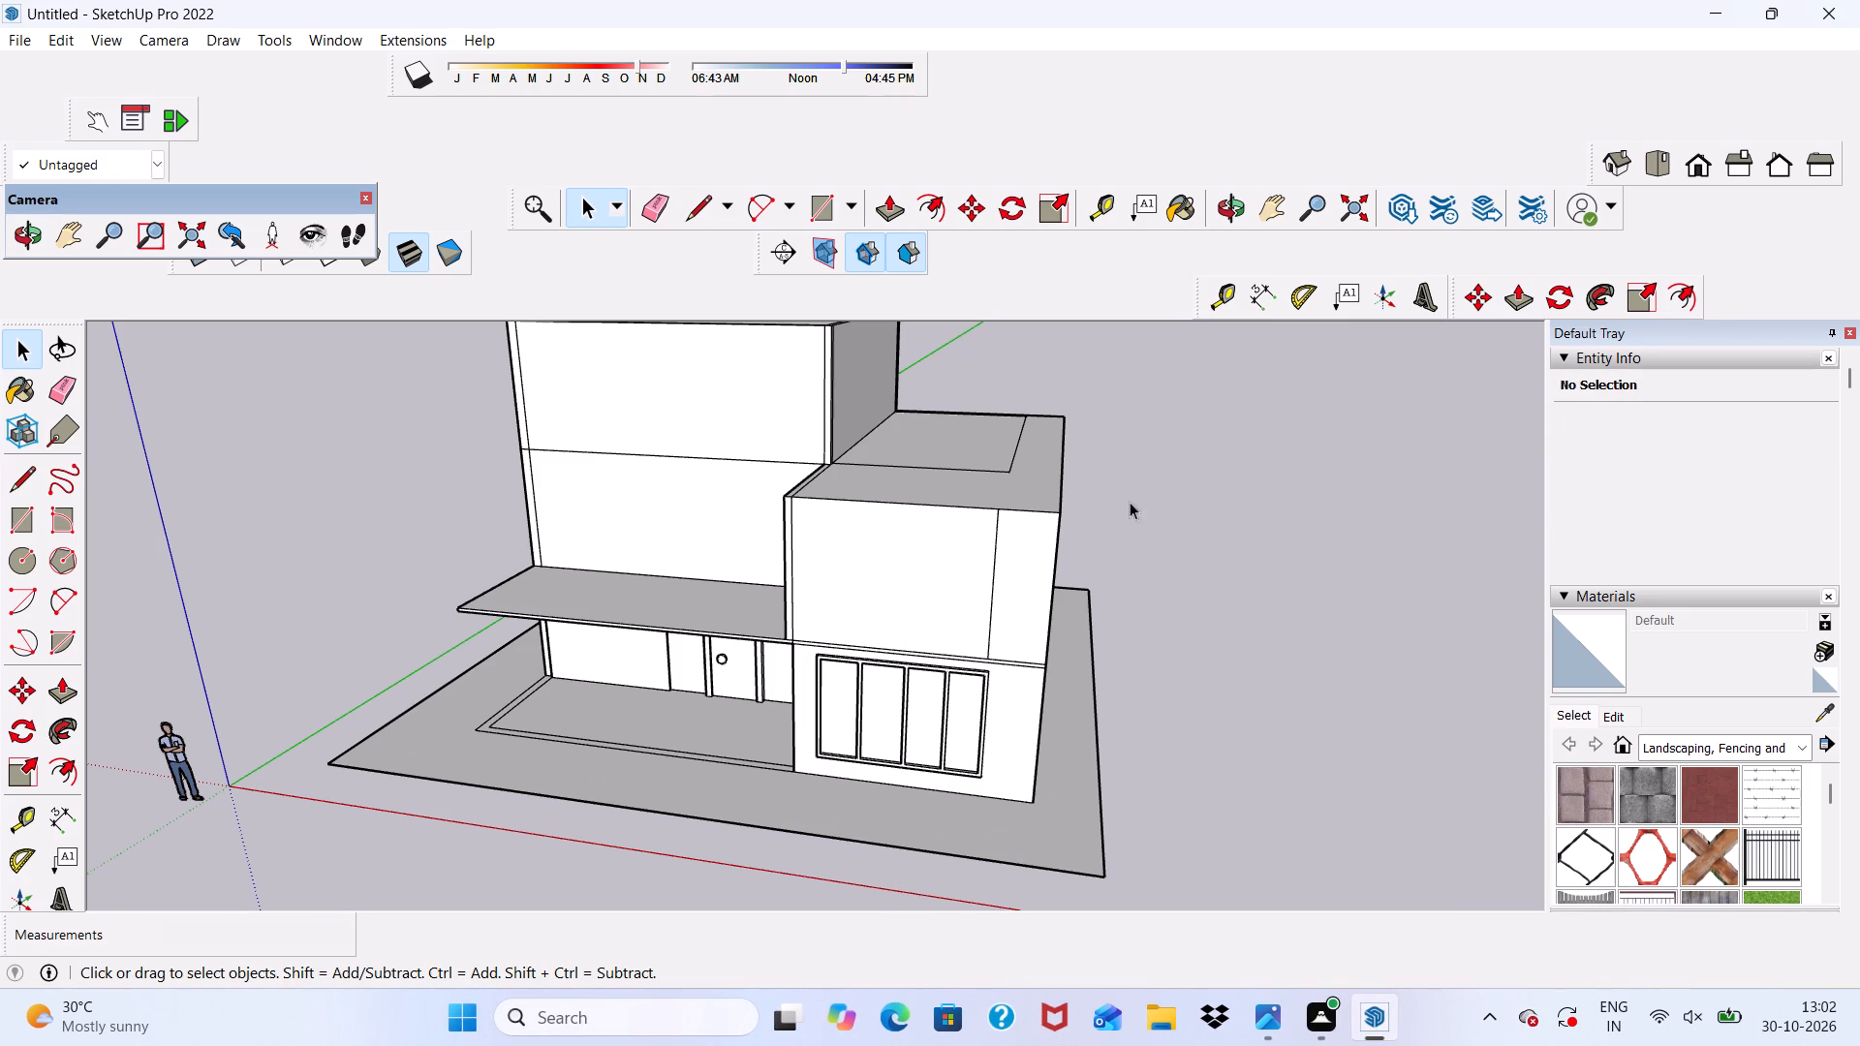
Erase the line between the narrow edge strip and the L-shaped roof face on the two-storey block.
scroll(983, 529, down, 1)
middle_drag(983, 529, 971, 670)
scroll(962, 666, up, 5)
click(908, 547)
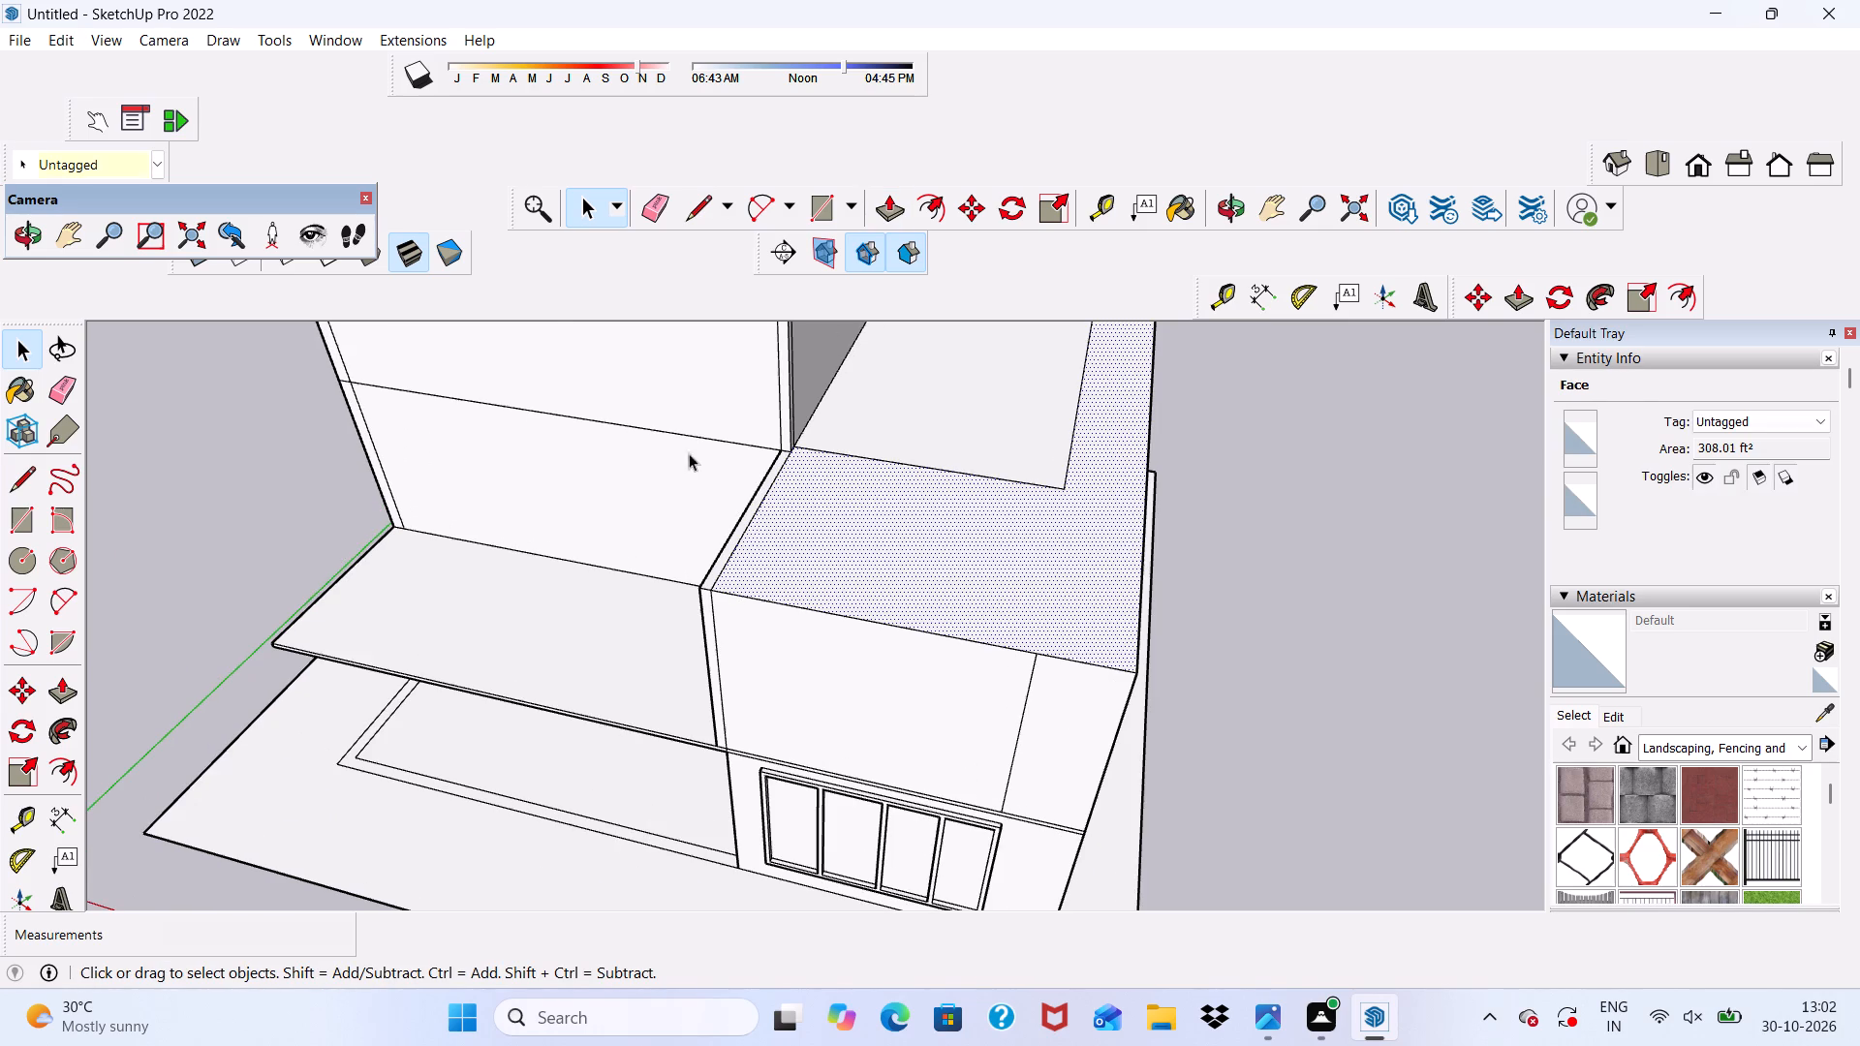
click(659, 205)
scroll(770, 508, up, 4)
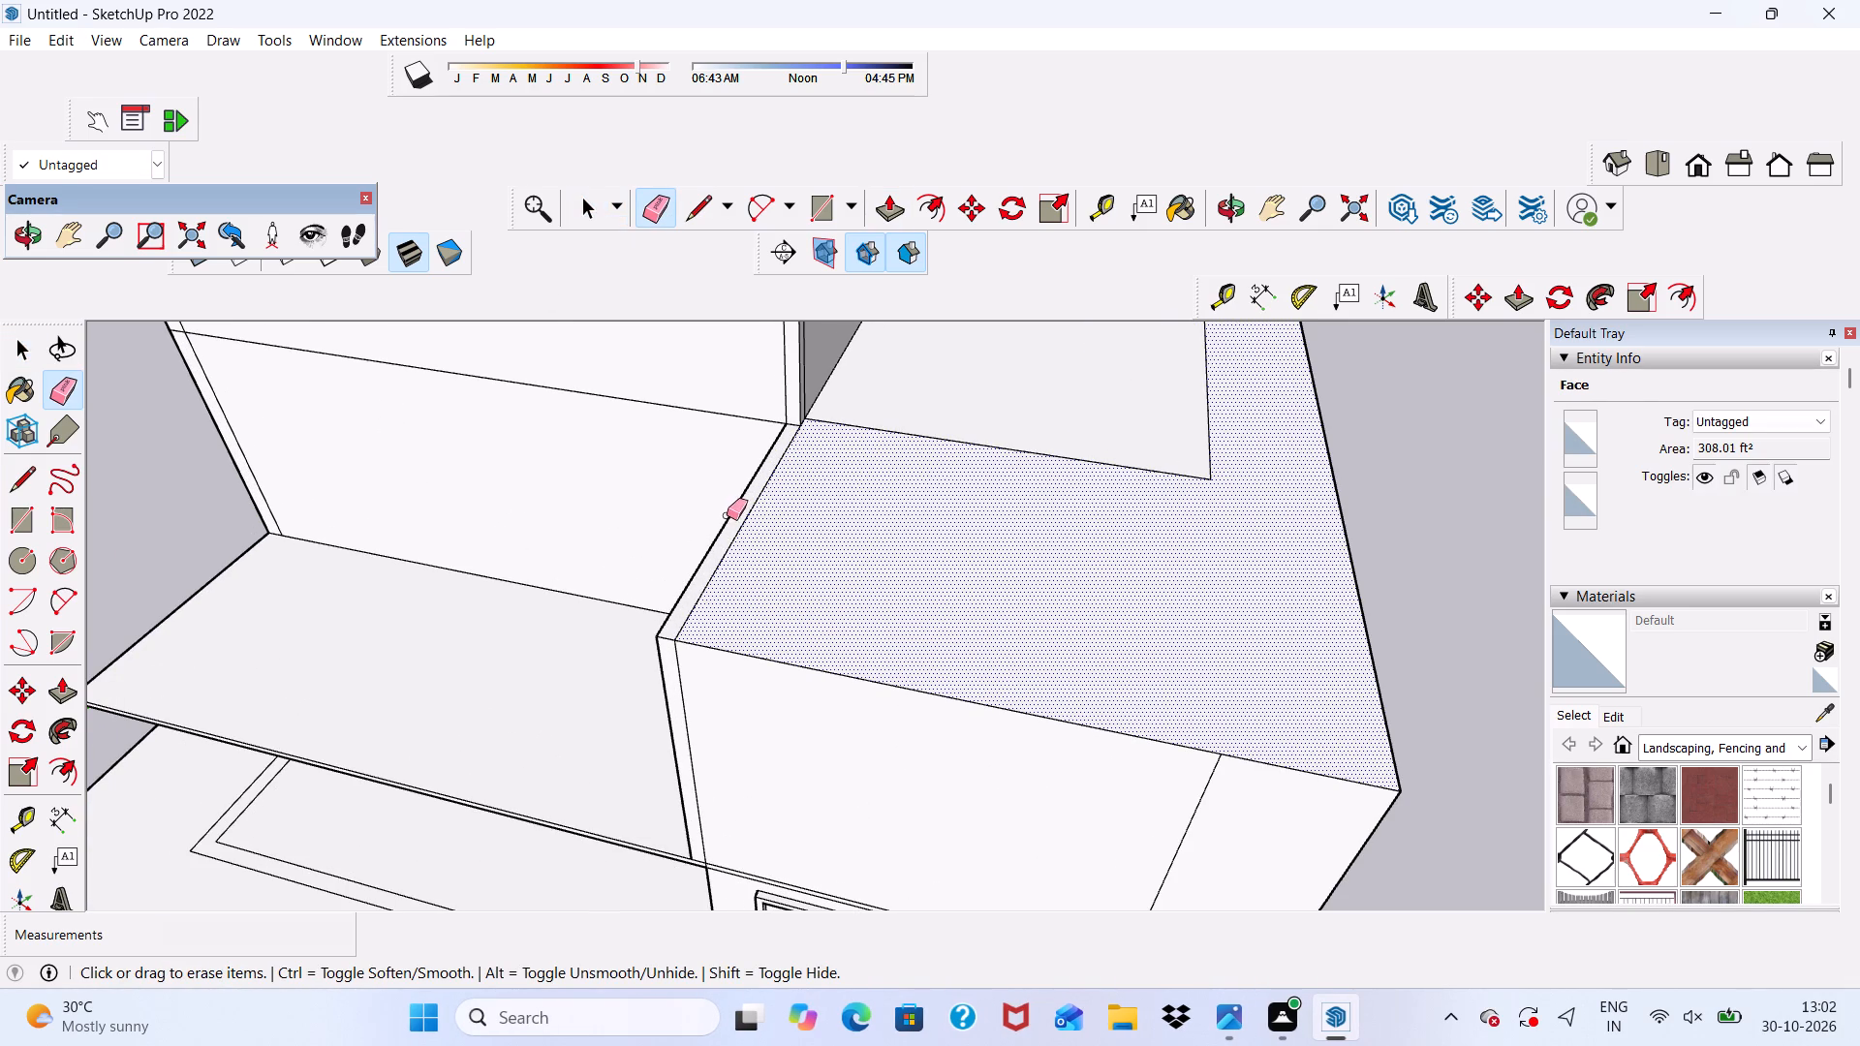
click(740, 523)
scroll(740, 523, down, 5)
key(space)
scroll(1218, 504, down, 1)
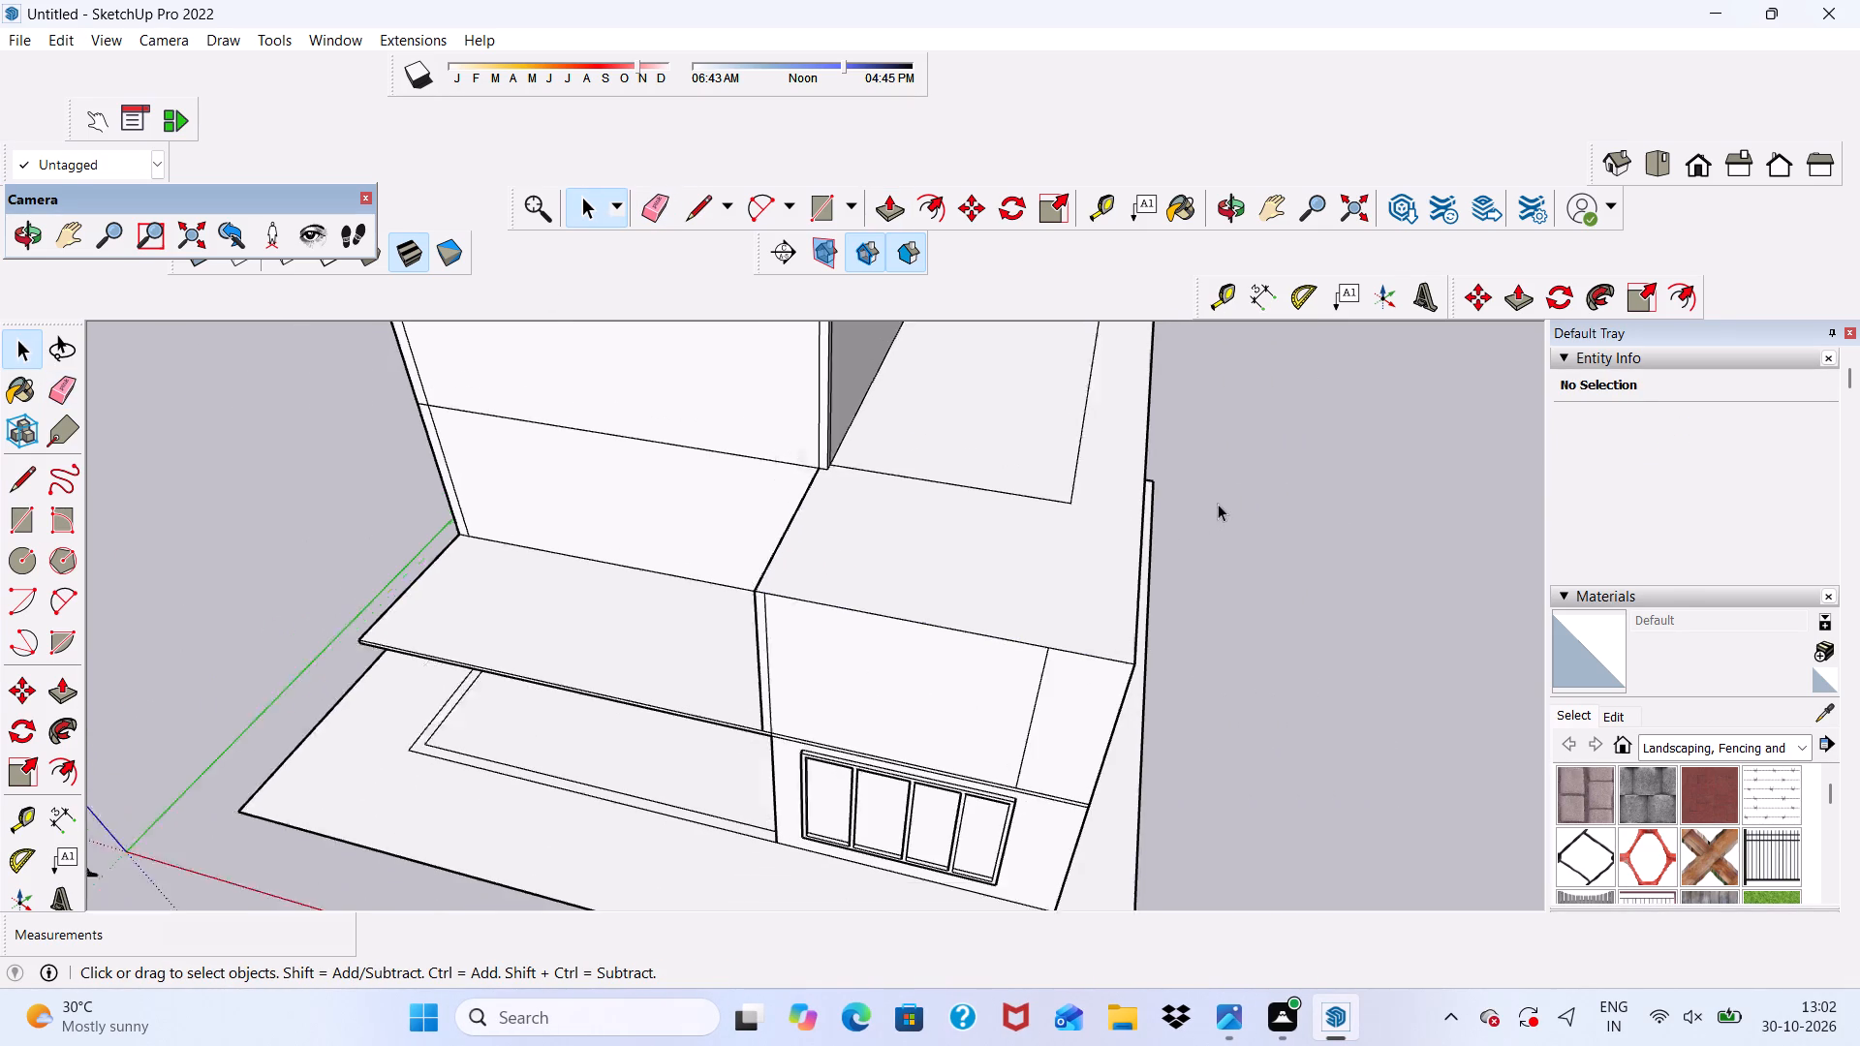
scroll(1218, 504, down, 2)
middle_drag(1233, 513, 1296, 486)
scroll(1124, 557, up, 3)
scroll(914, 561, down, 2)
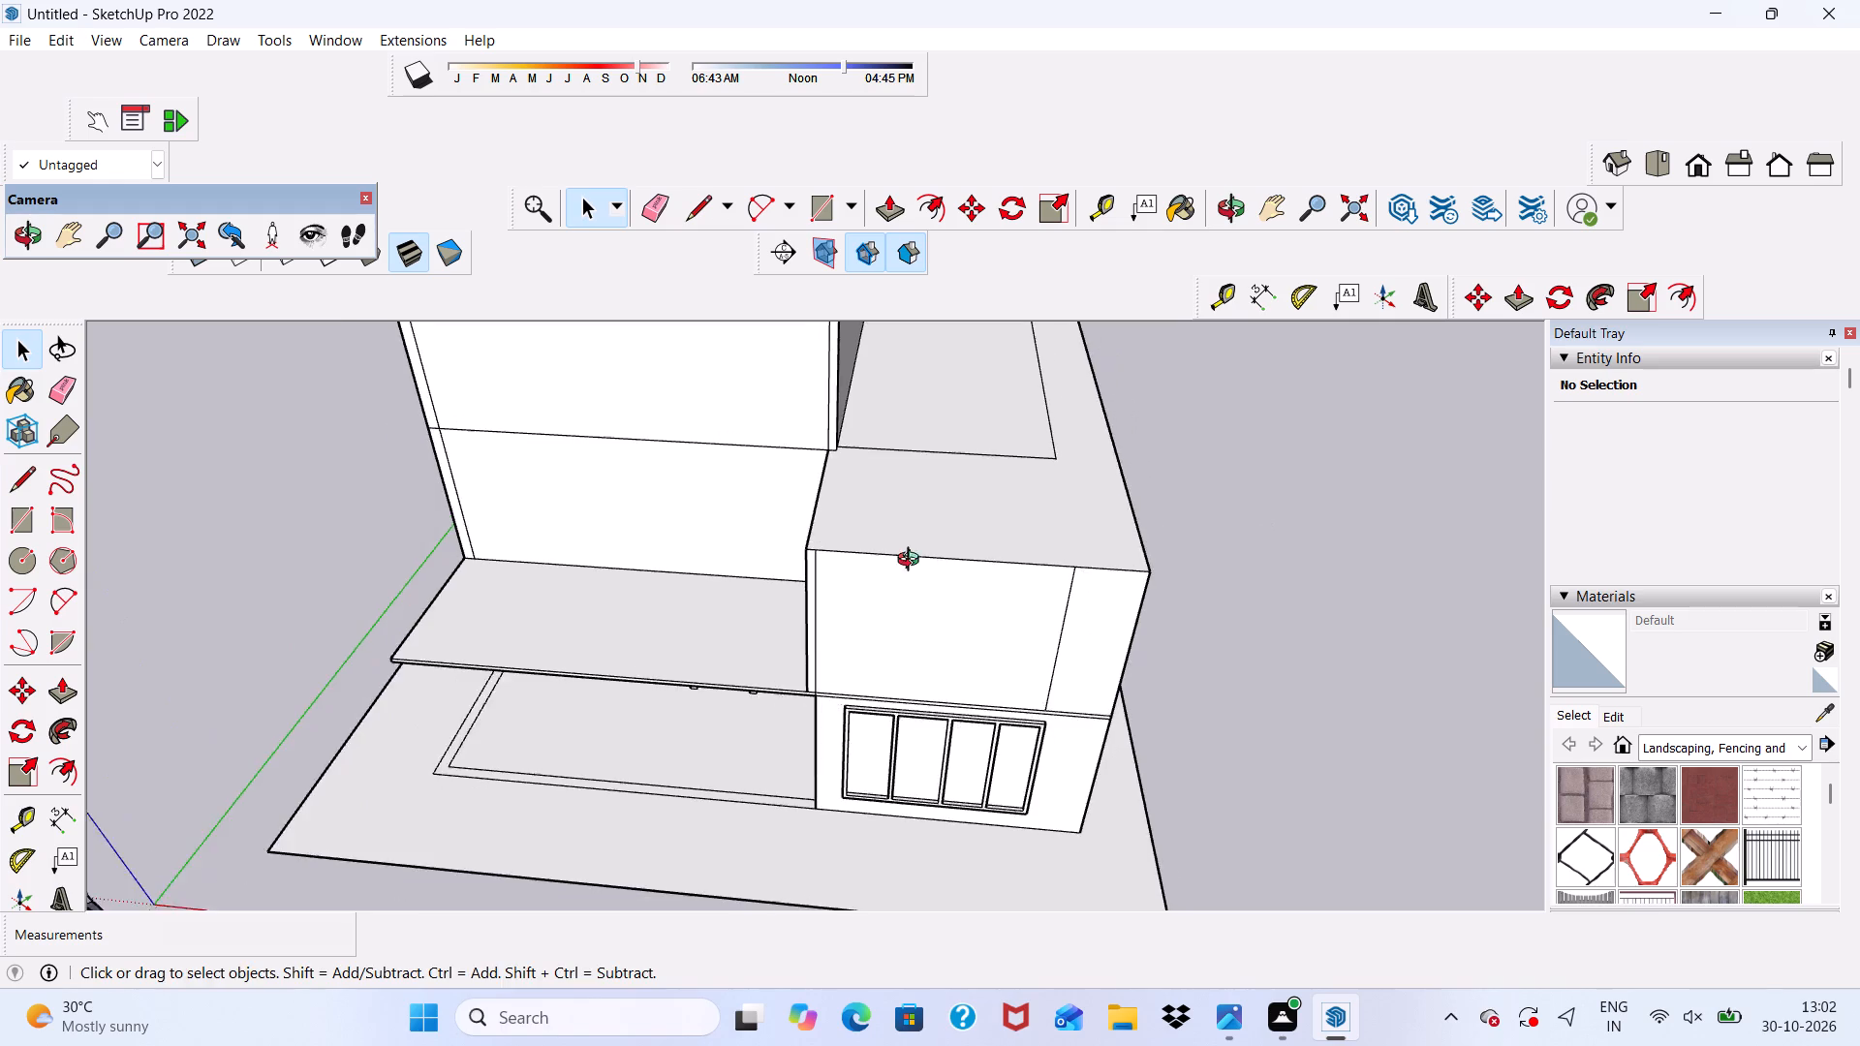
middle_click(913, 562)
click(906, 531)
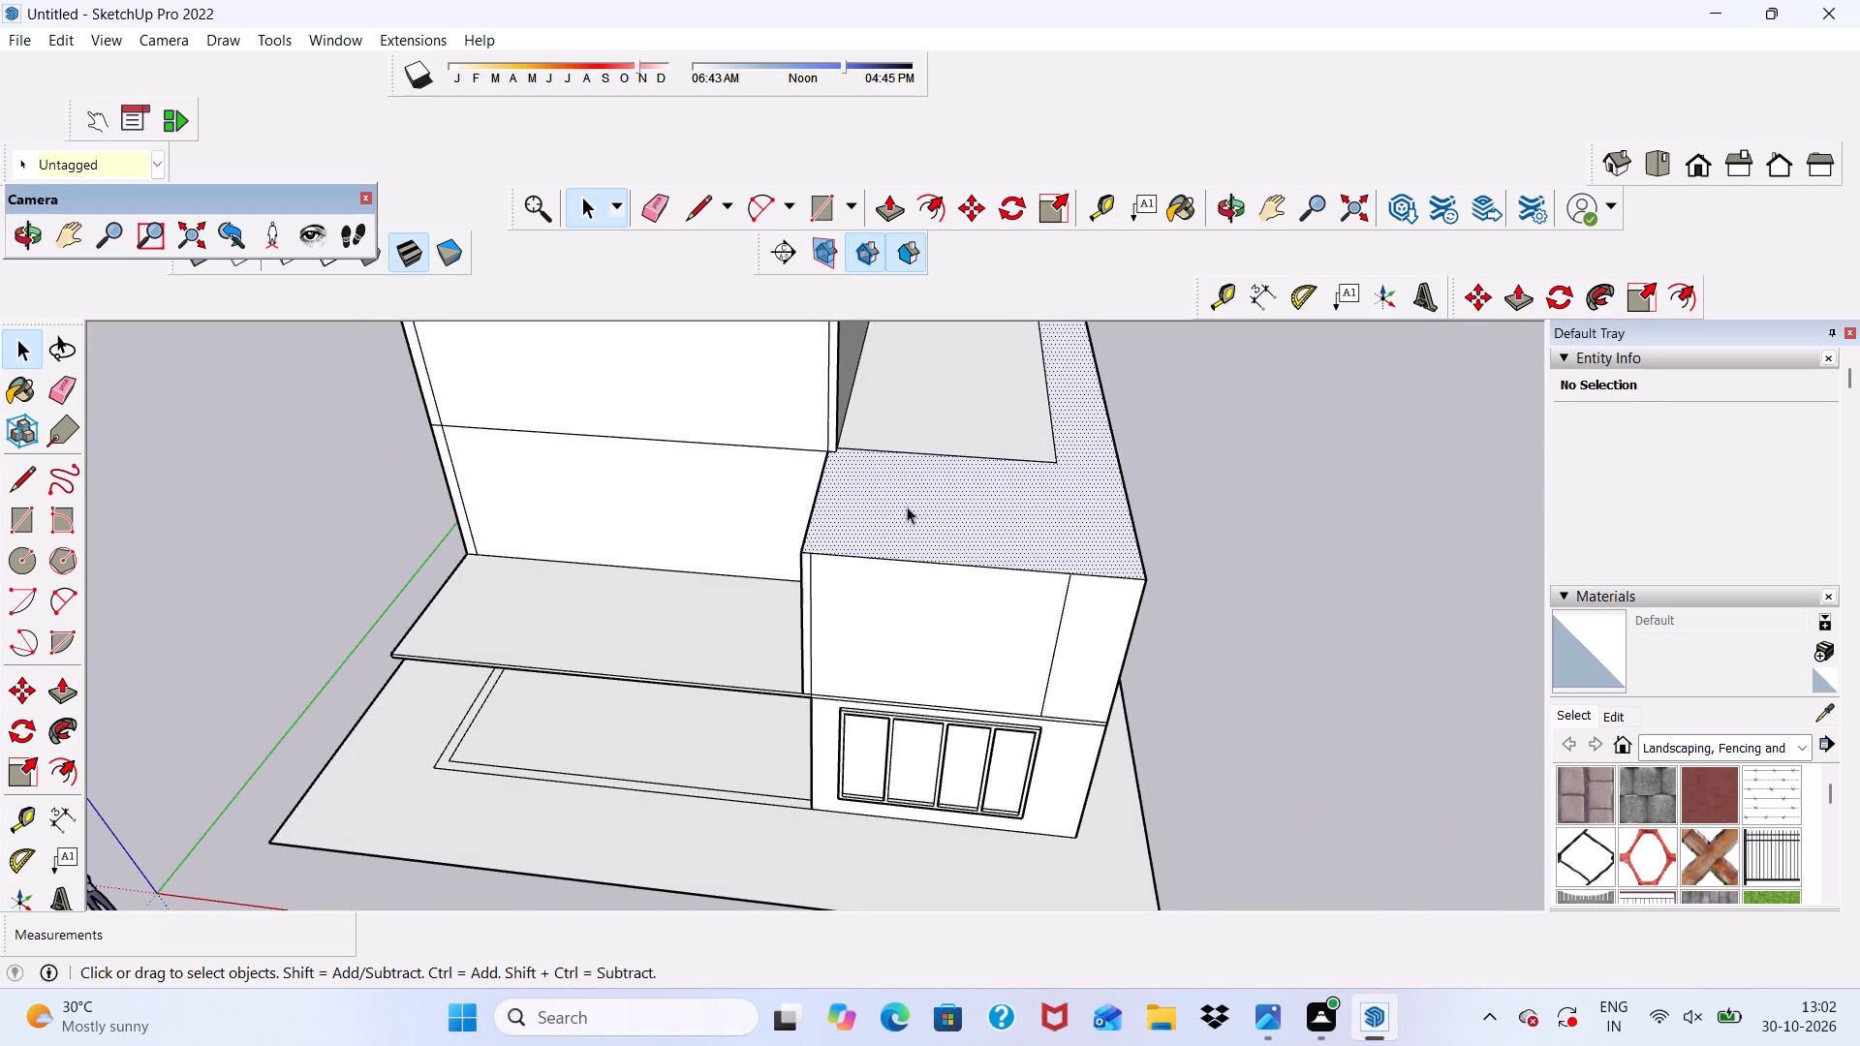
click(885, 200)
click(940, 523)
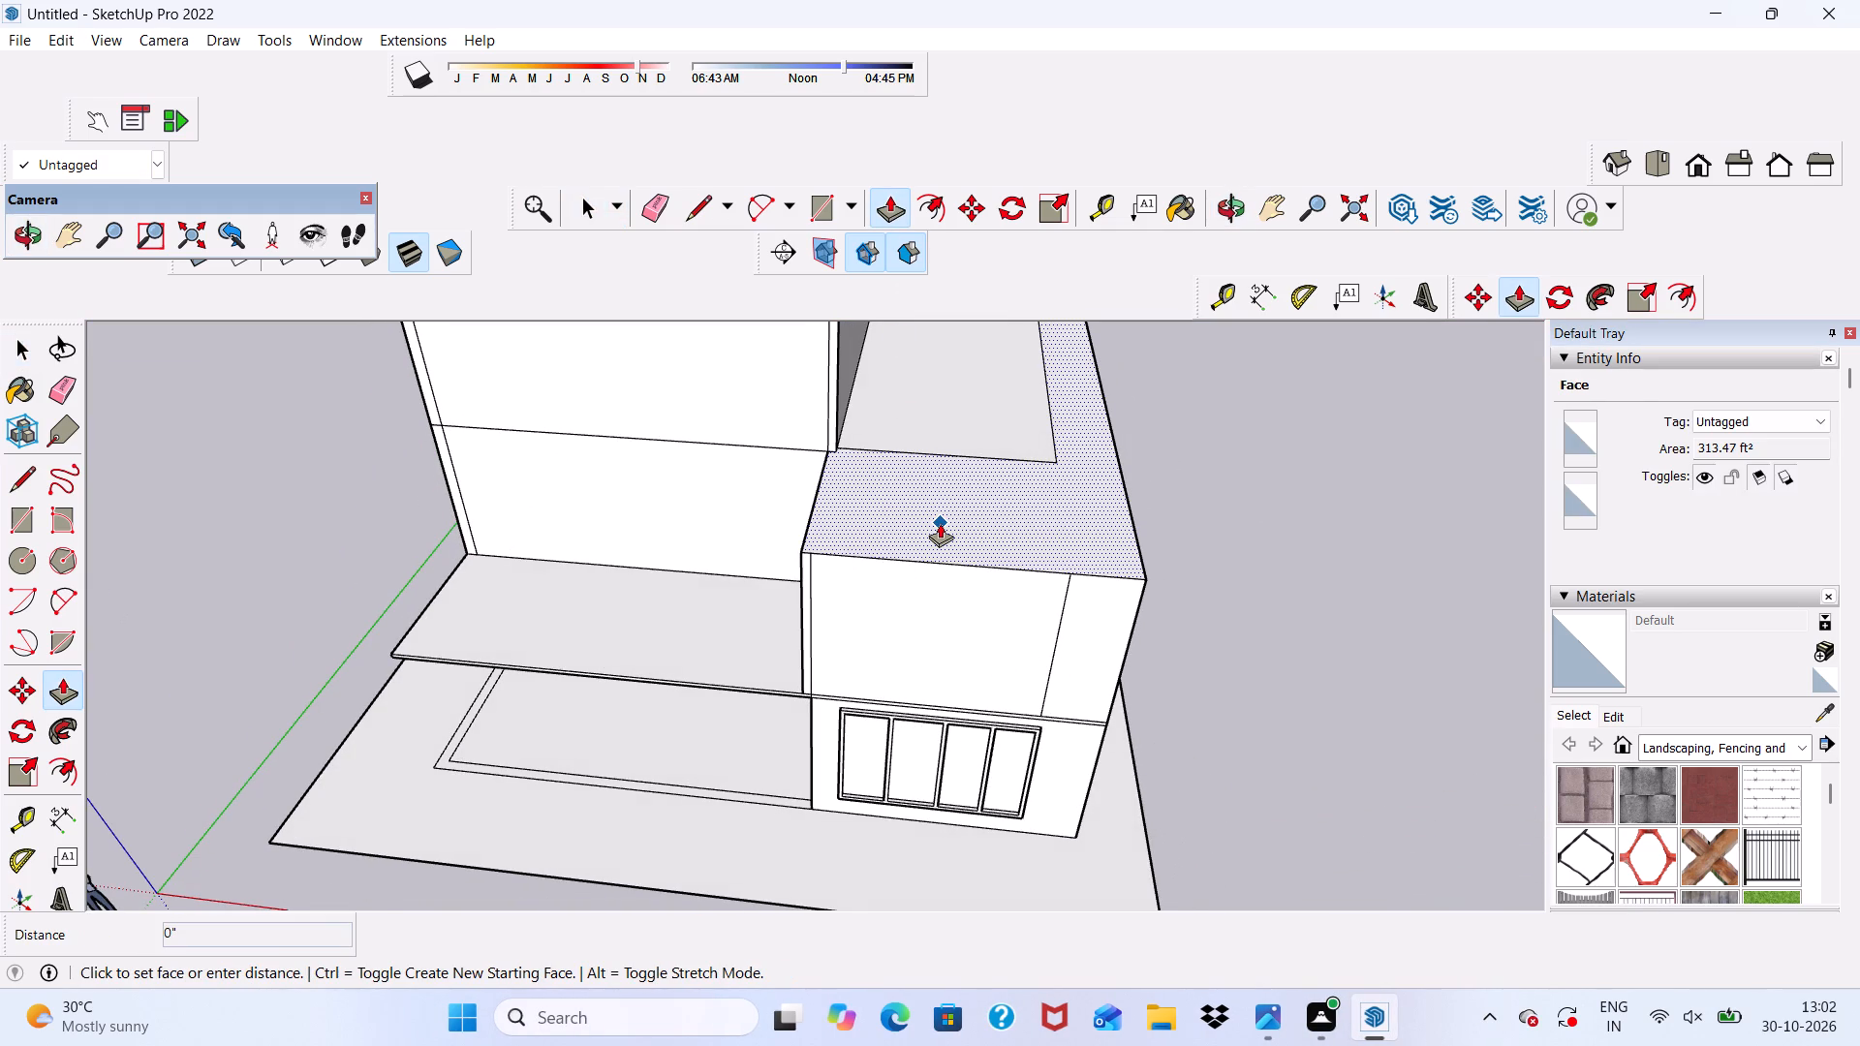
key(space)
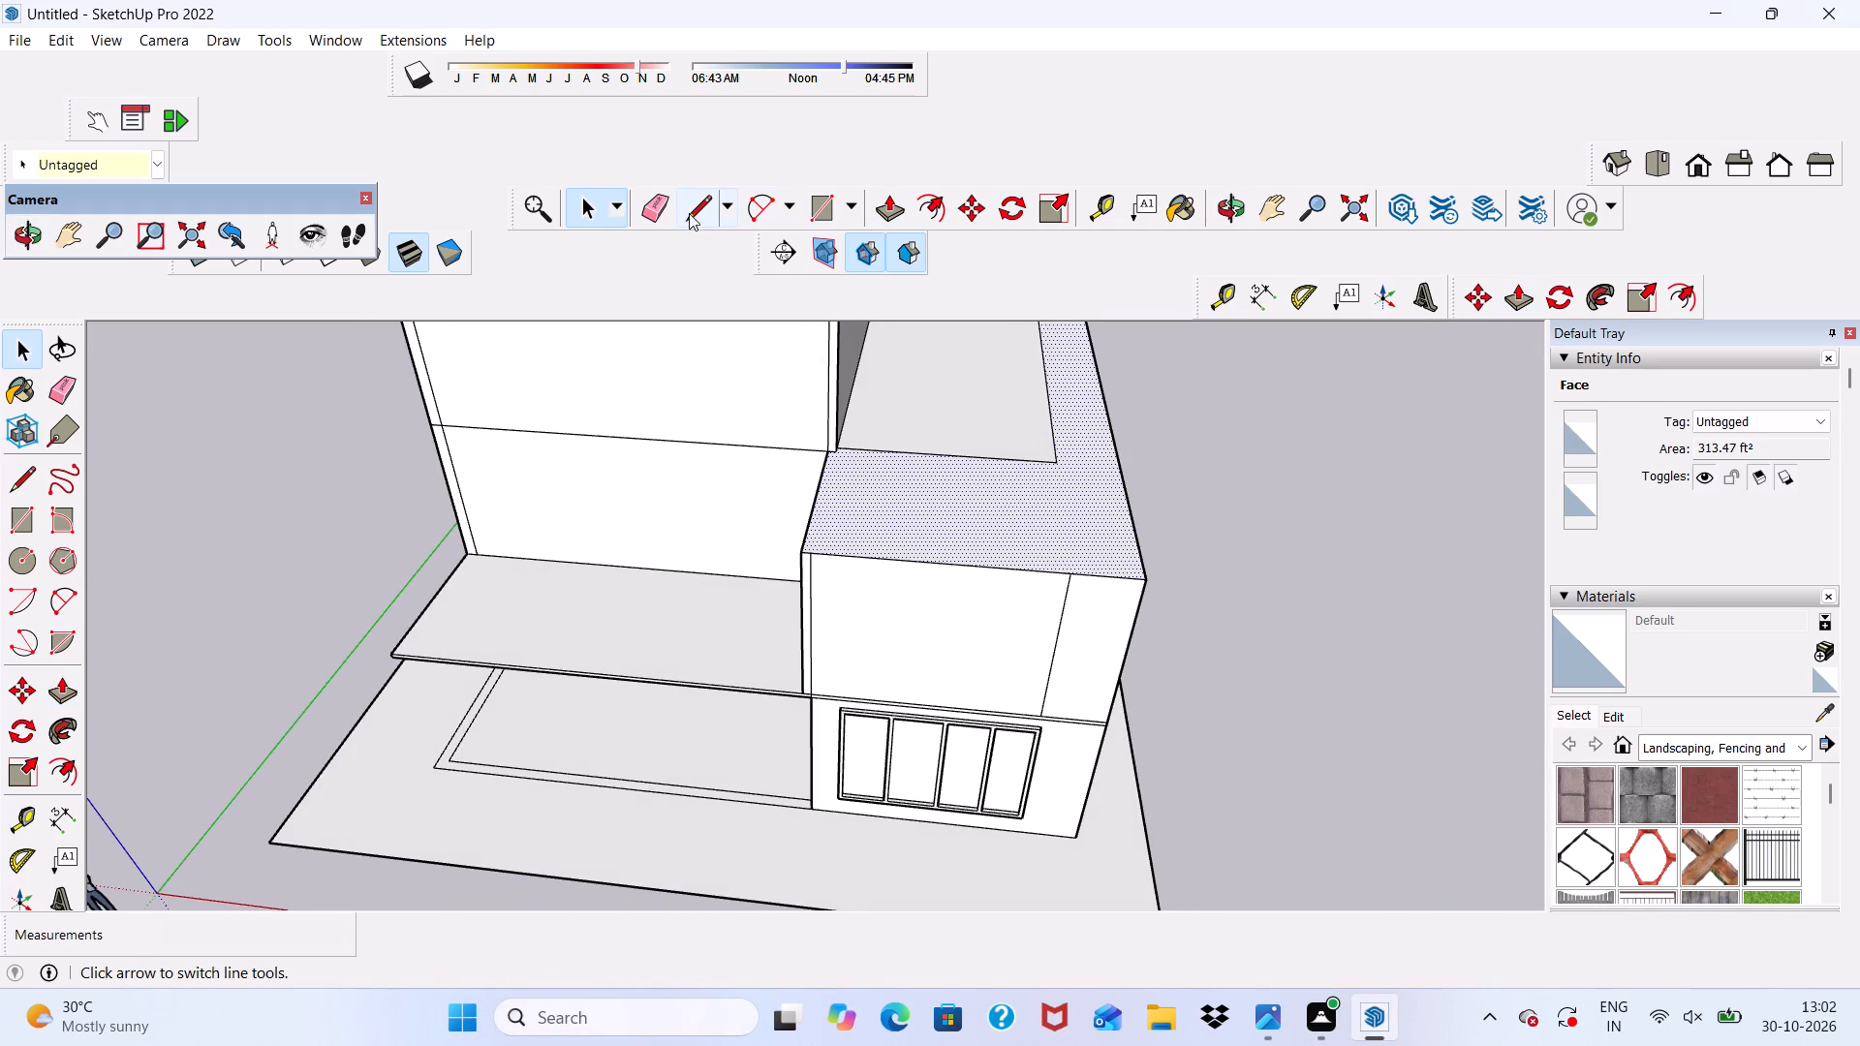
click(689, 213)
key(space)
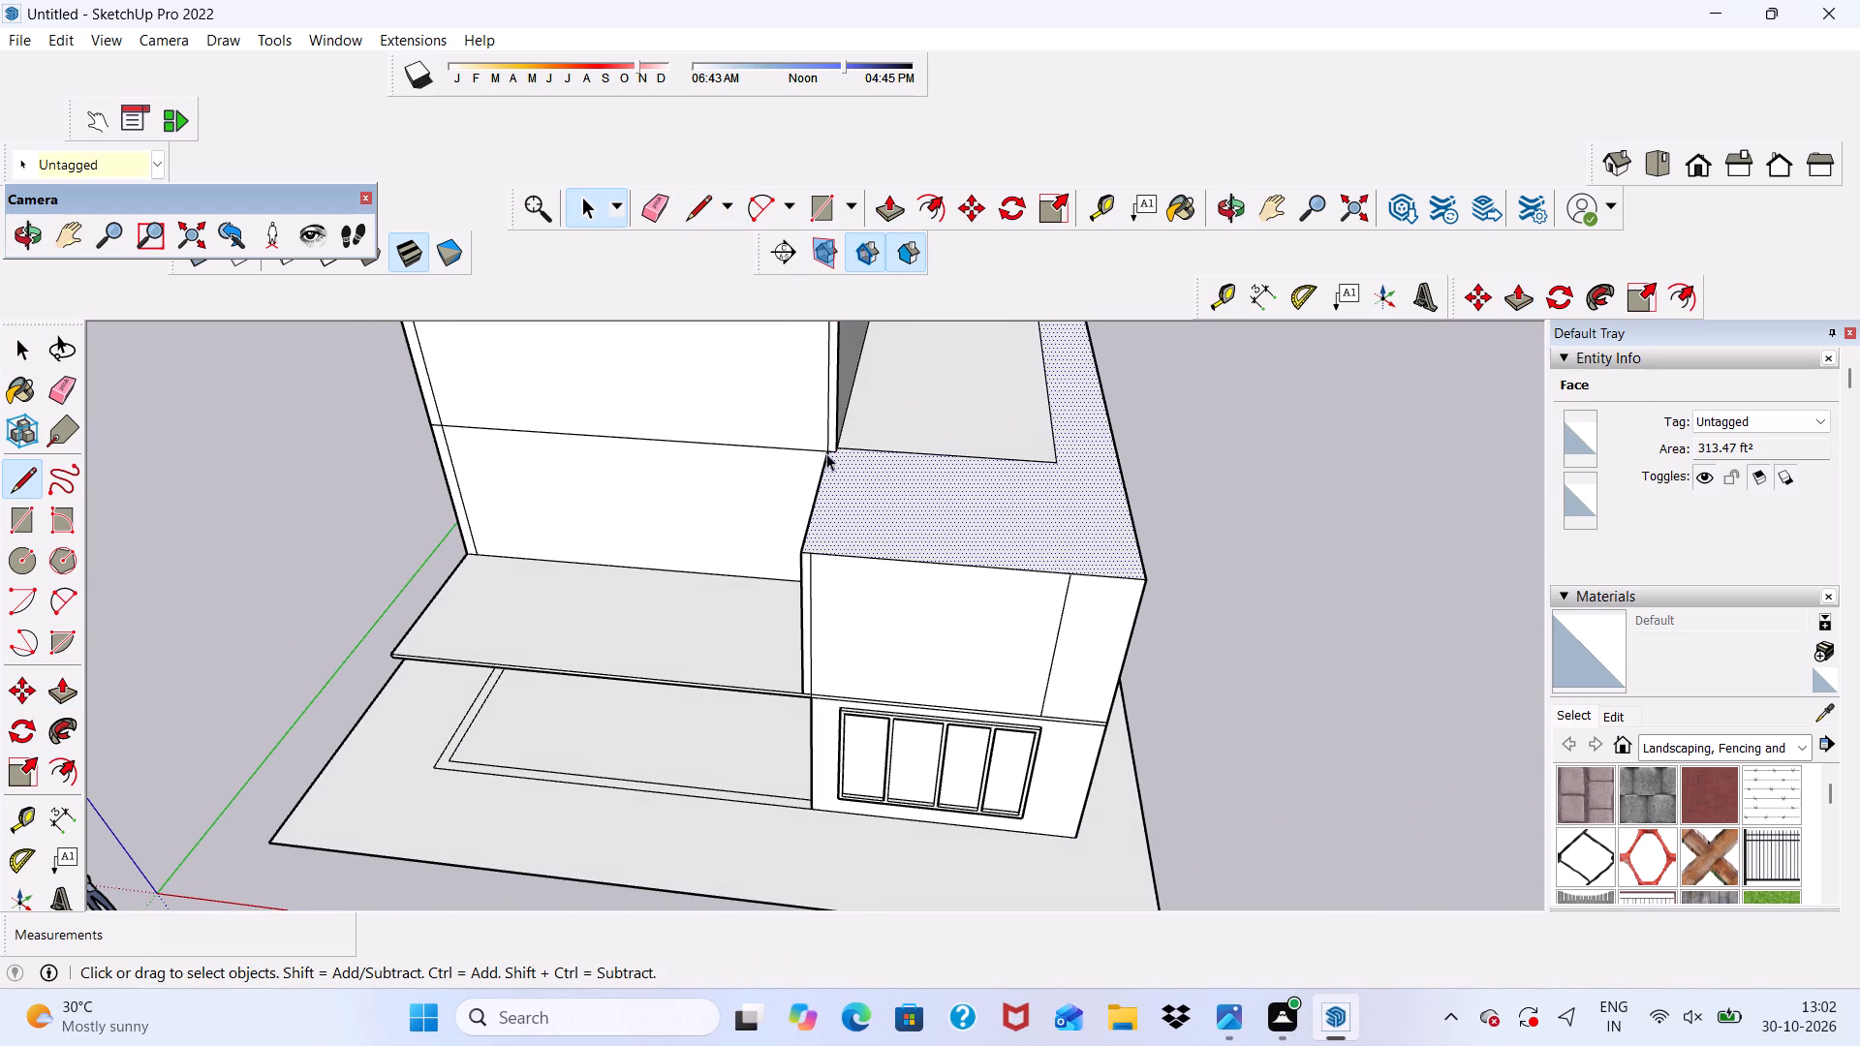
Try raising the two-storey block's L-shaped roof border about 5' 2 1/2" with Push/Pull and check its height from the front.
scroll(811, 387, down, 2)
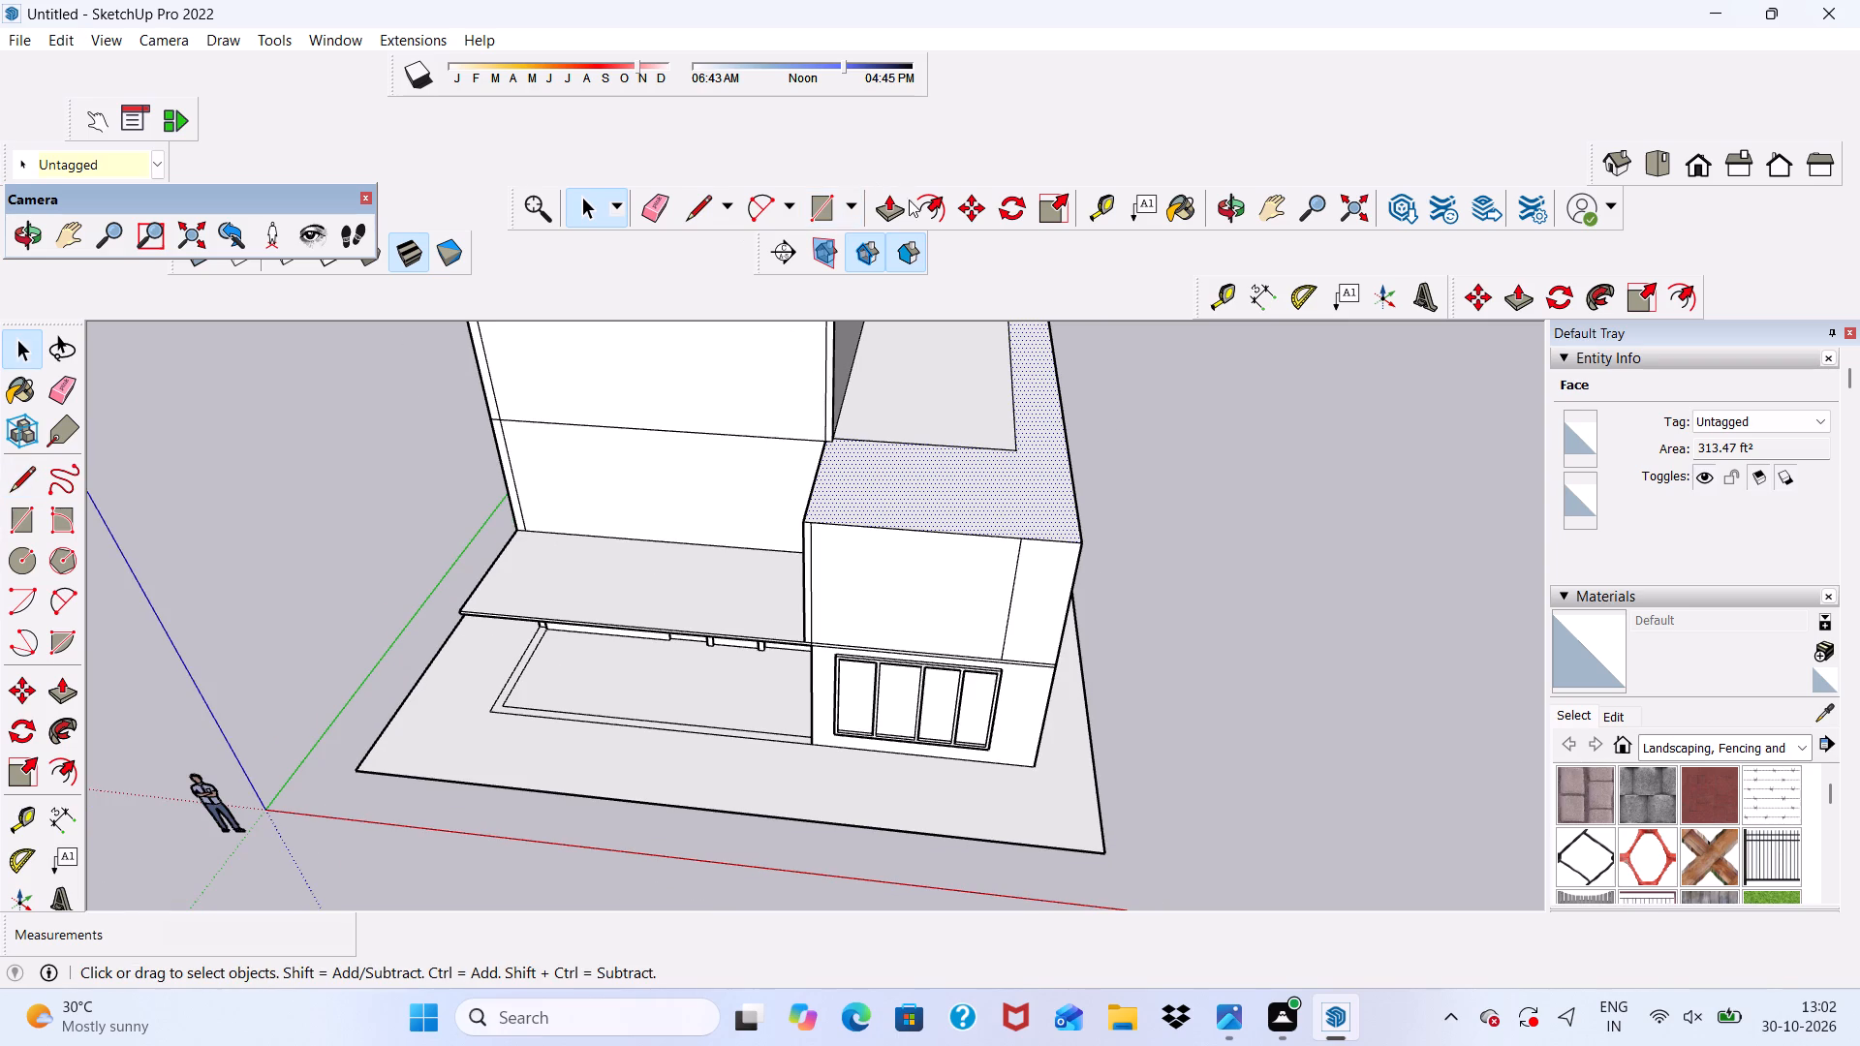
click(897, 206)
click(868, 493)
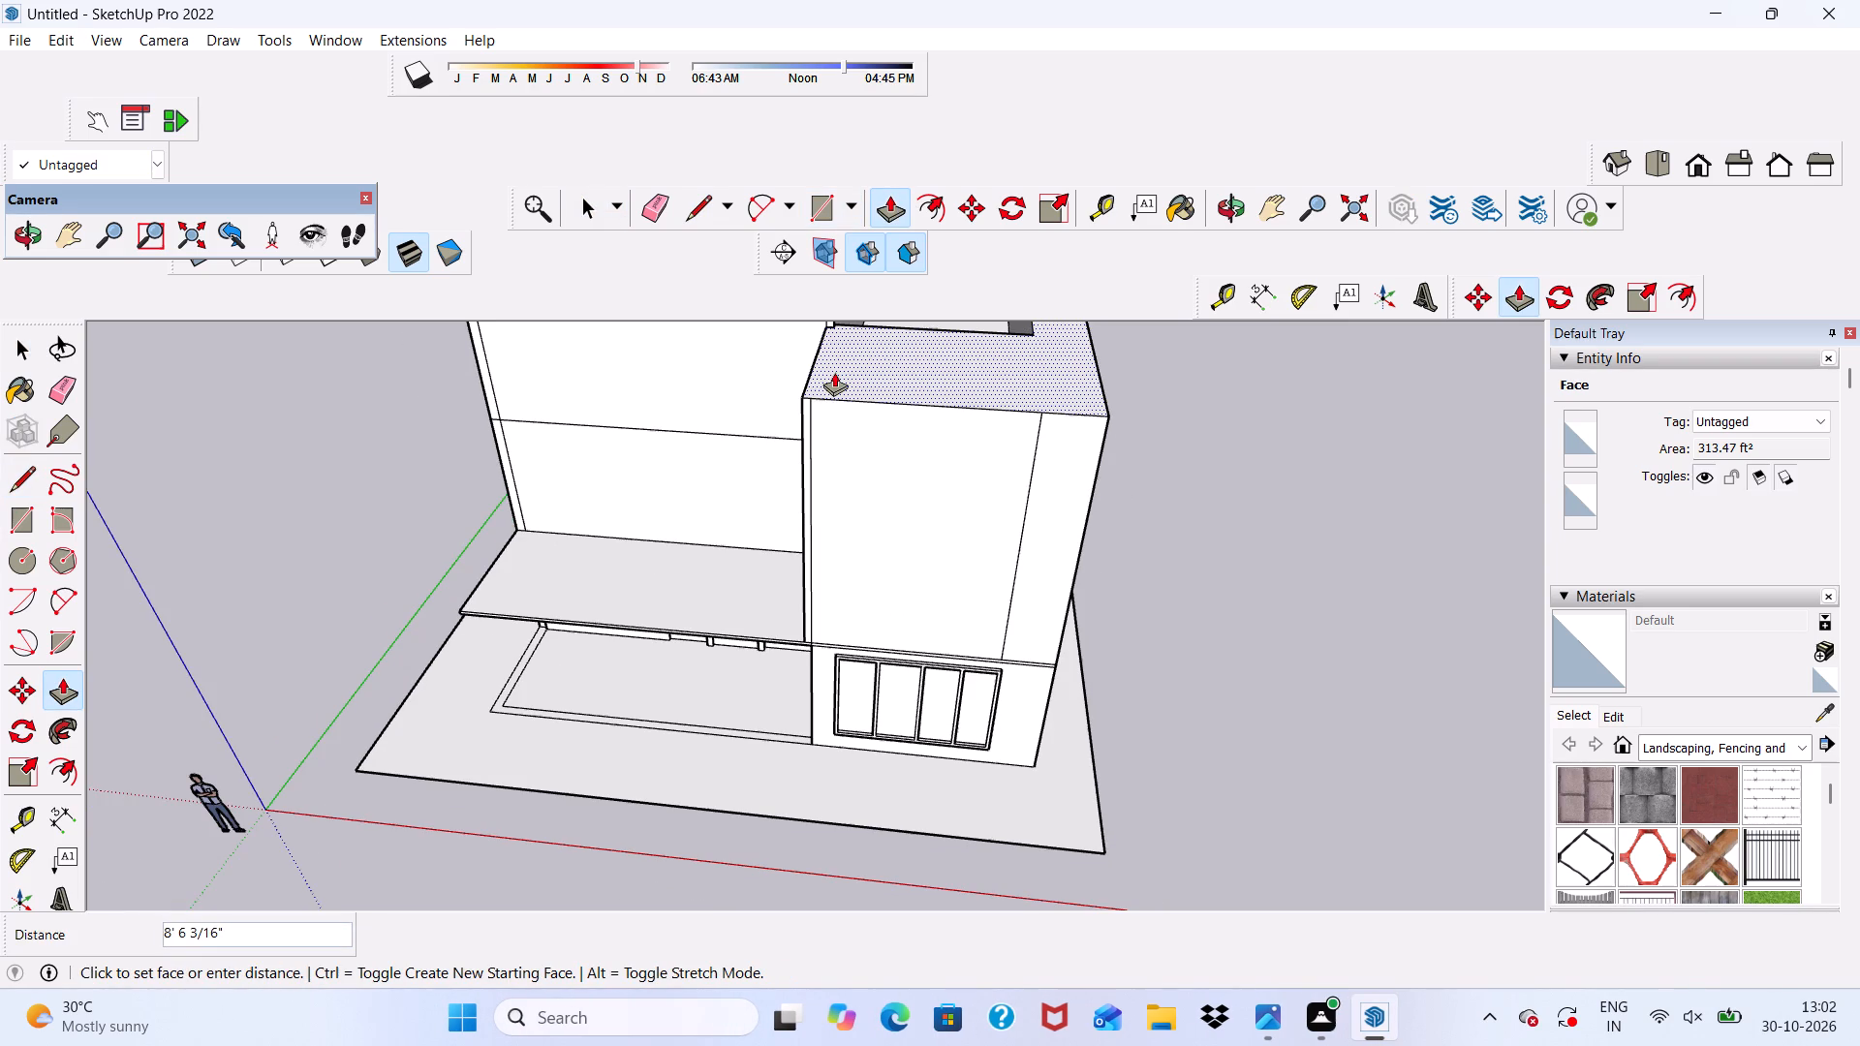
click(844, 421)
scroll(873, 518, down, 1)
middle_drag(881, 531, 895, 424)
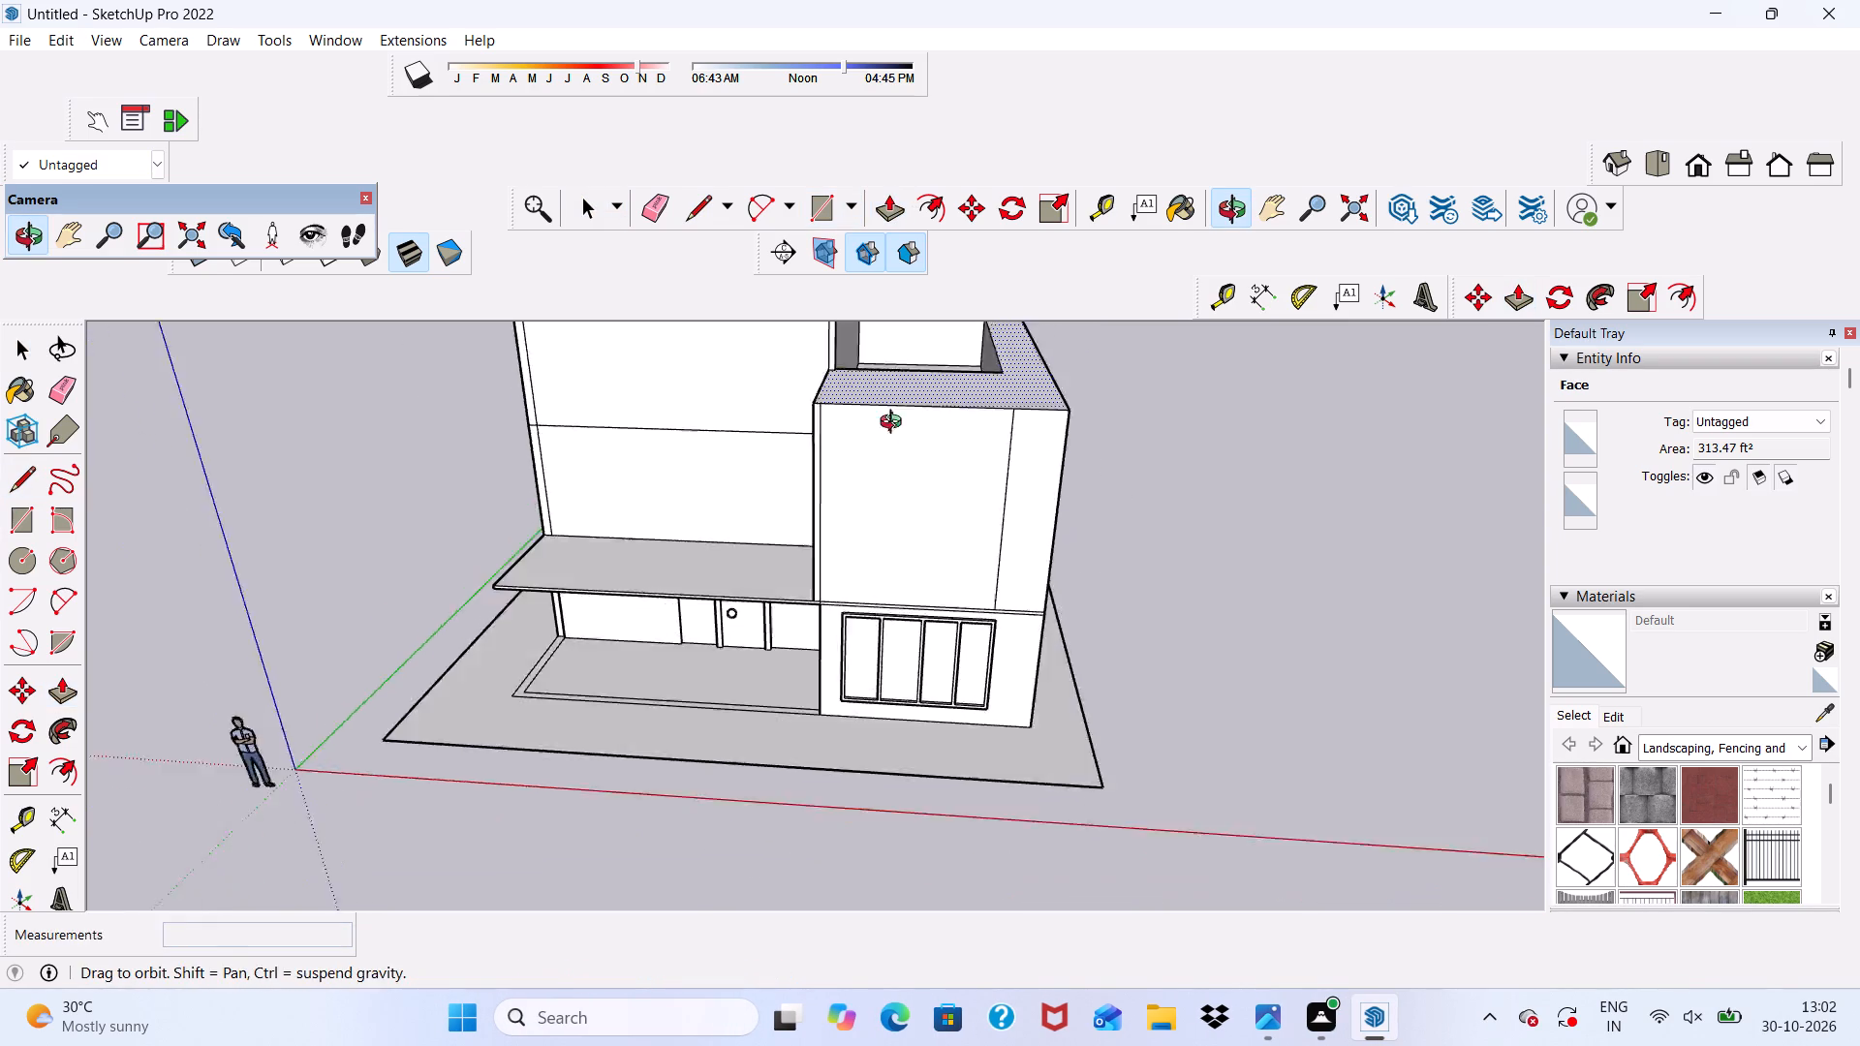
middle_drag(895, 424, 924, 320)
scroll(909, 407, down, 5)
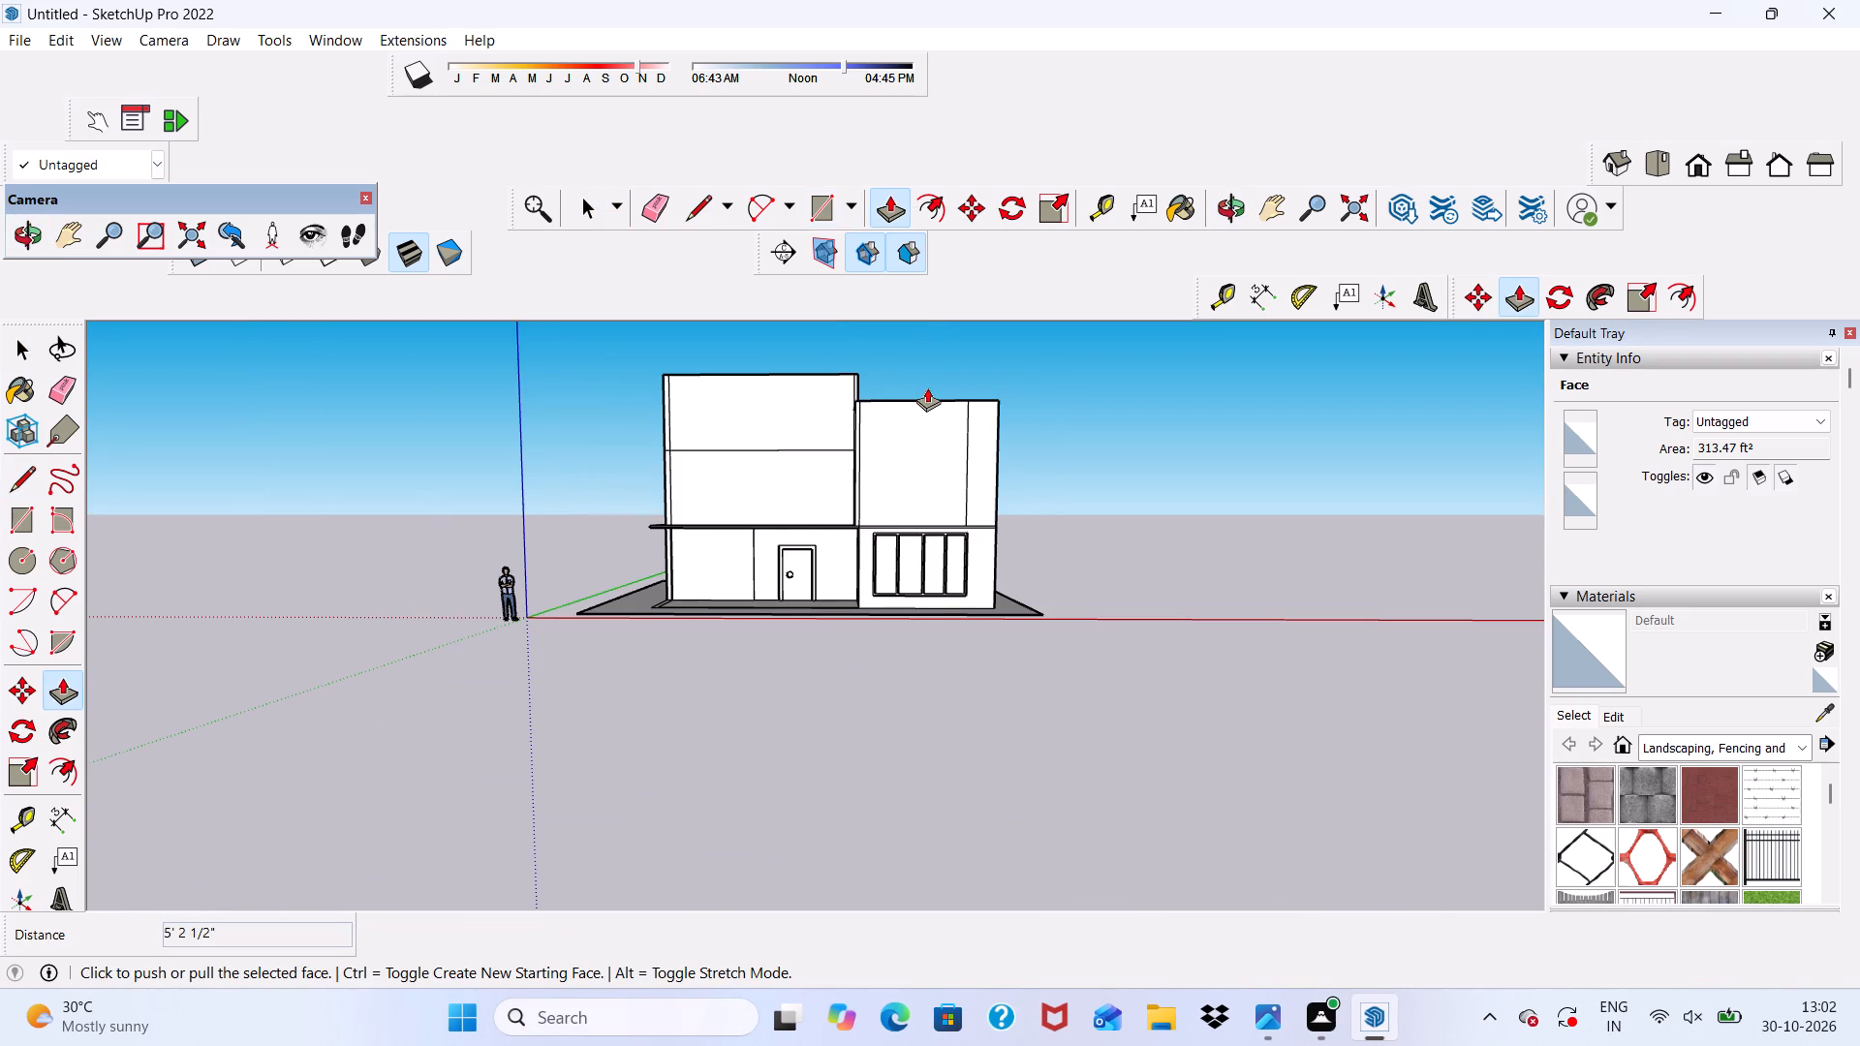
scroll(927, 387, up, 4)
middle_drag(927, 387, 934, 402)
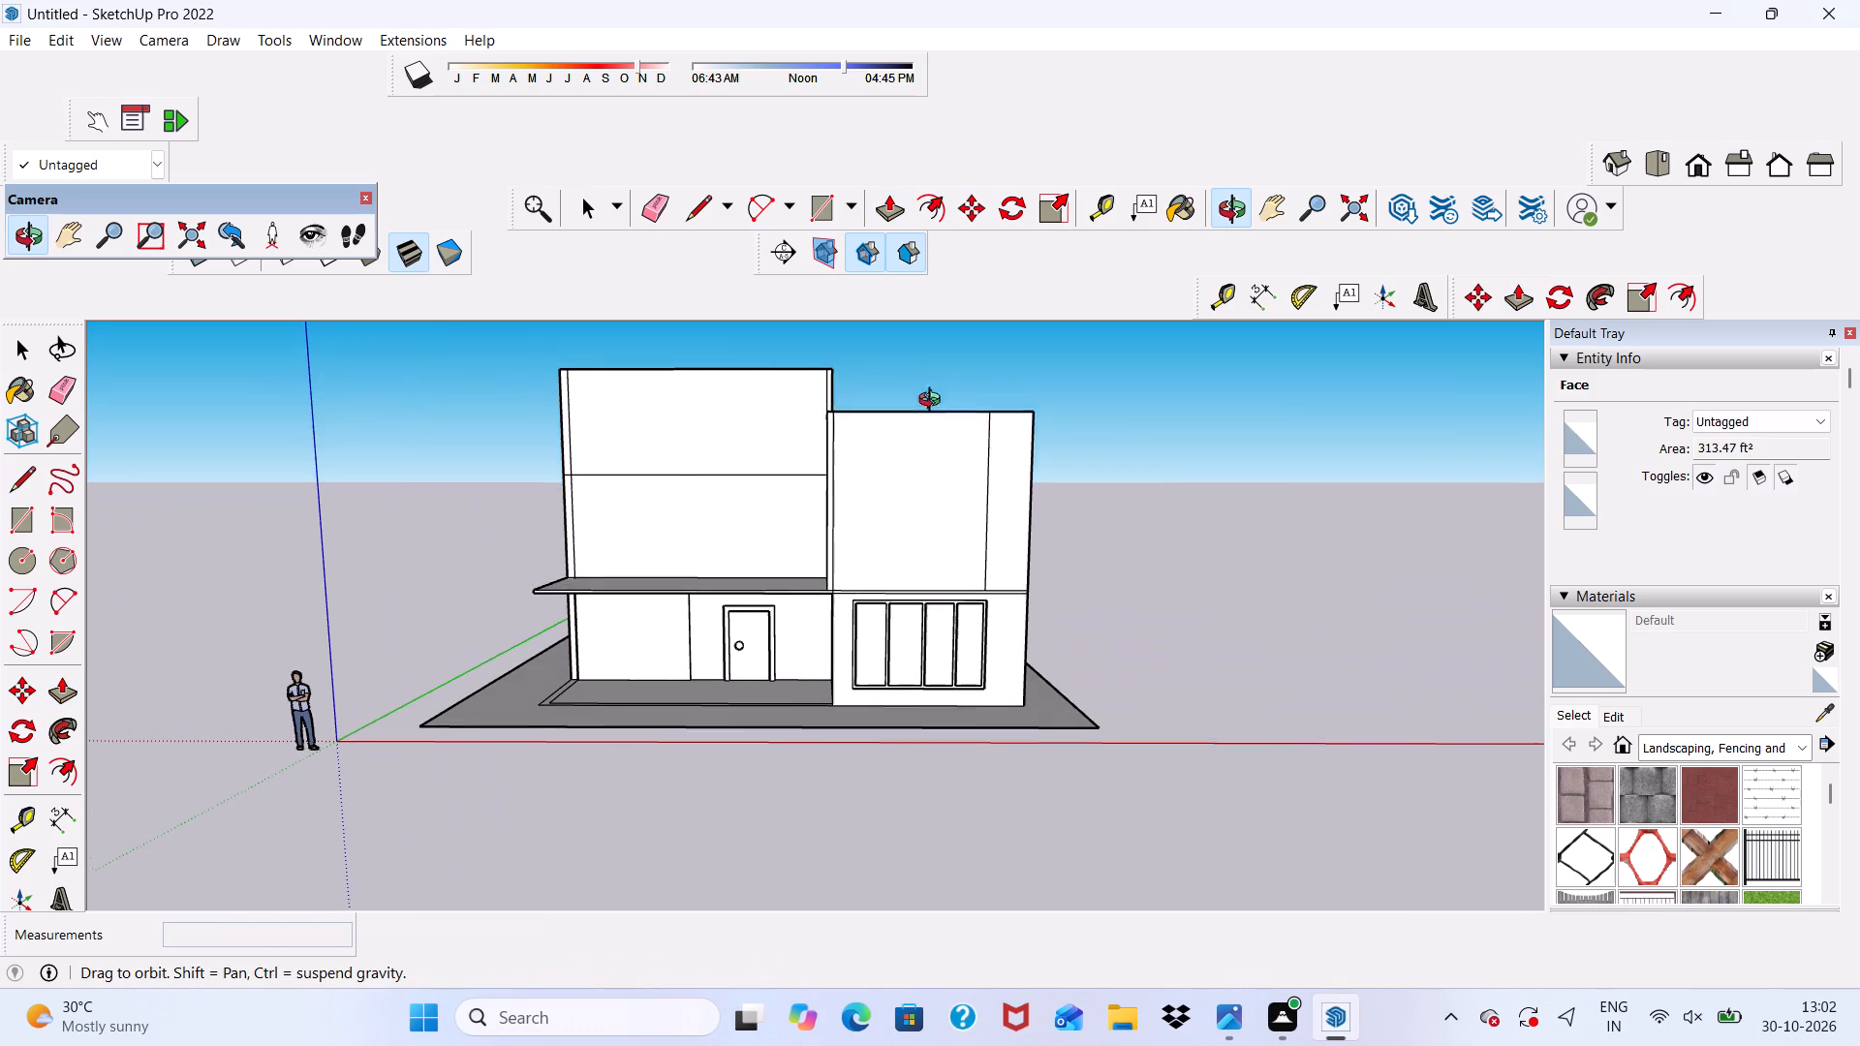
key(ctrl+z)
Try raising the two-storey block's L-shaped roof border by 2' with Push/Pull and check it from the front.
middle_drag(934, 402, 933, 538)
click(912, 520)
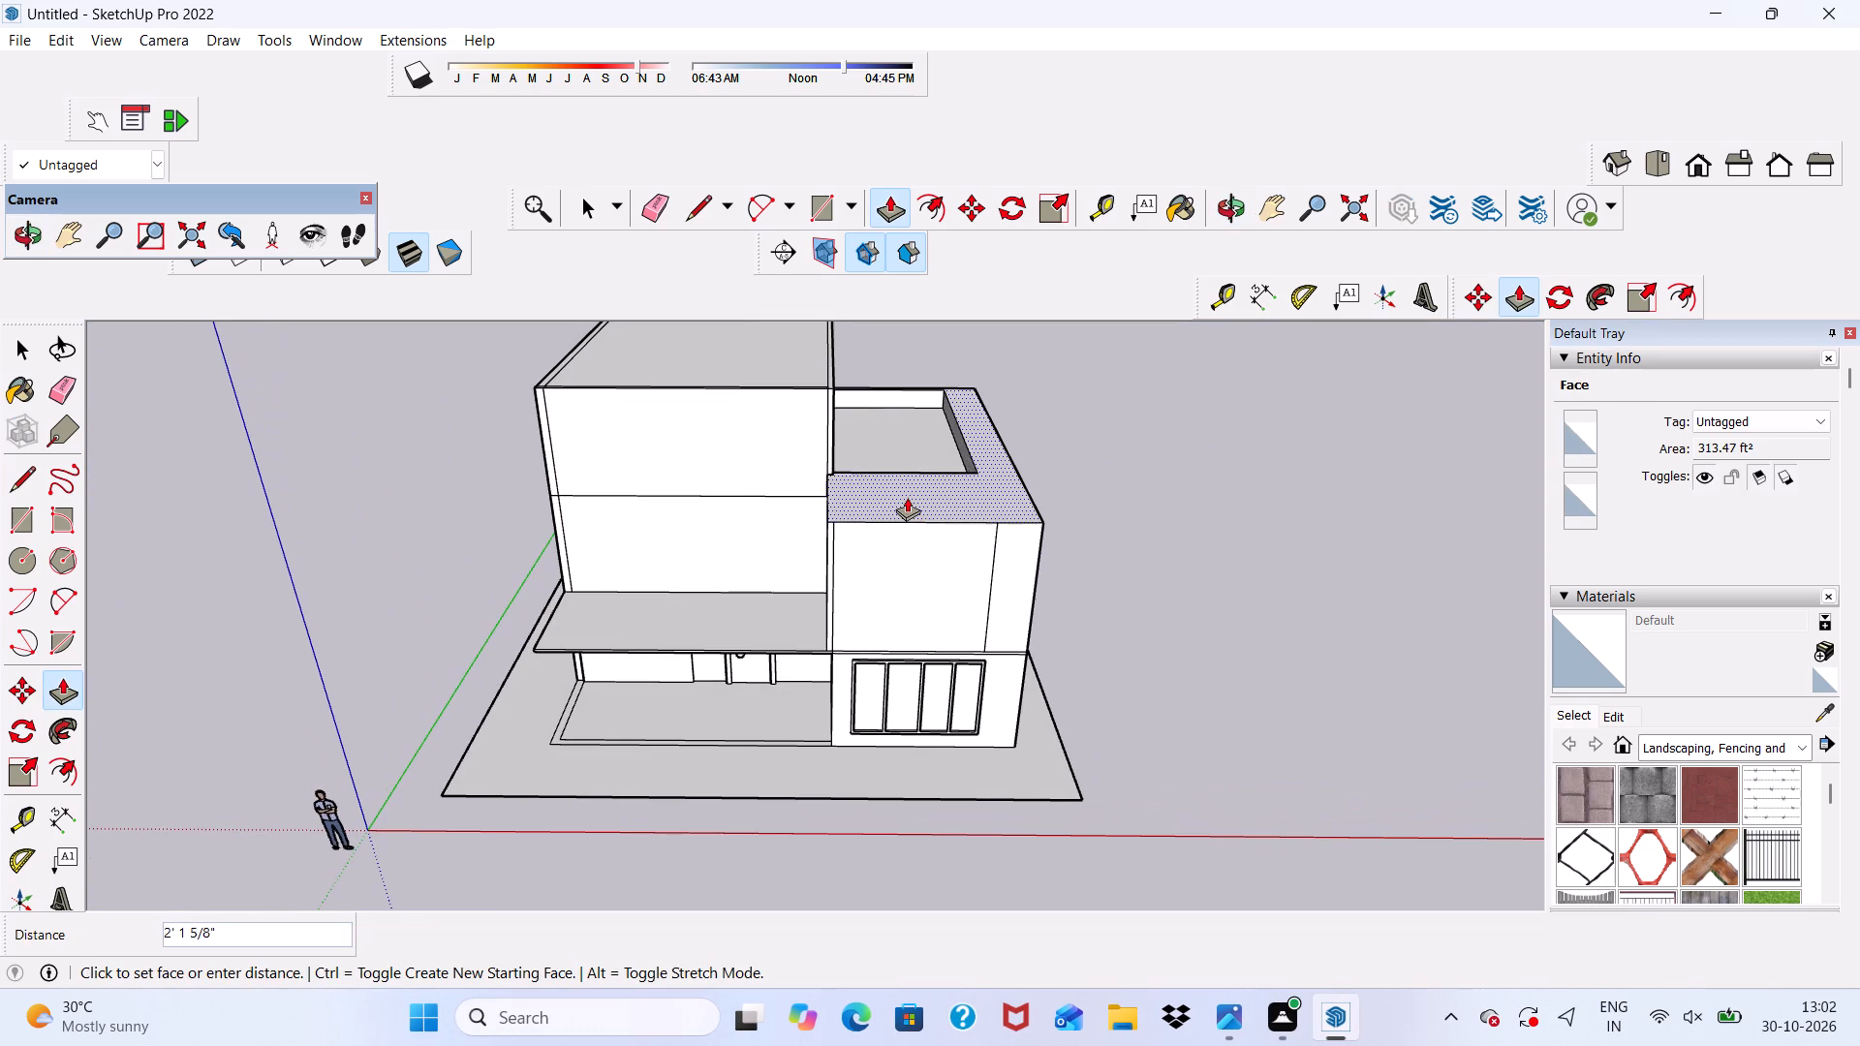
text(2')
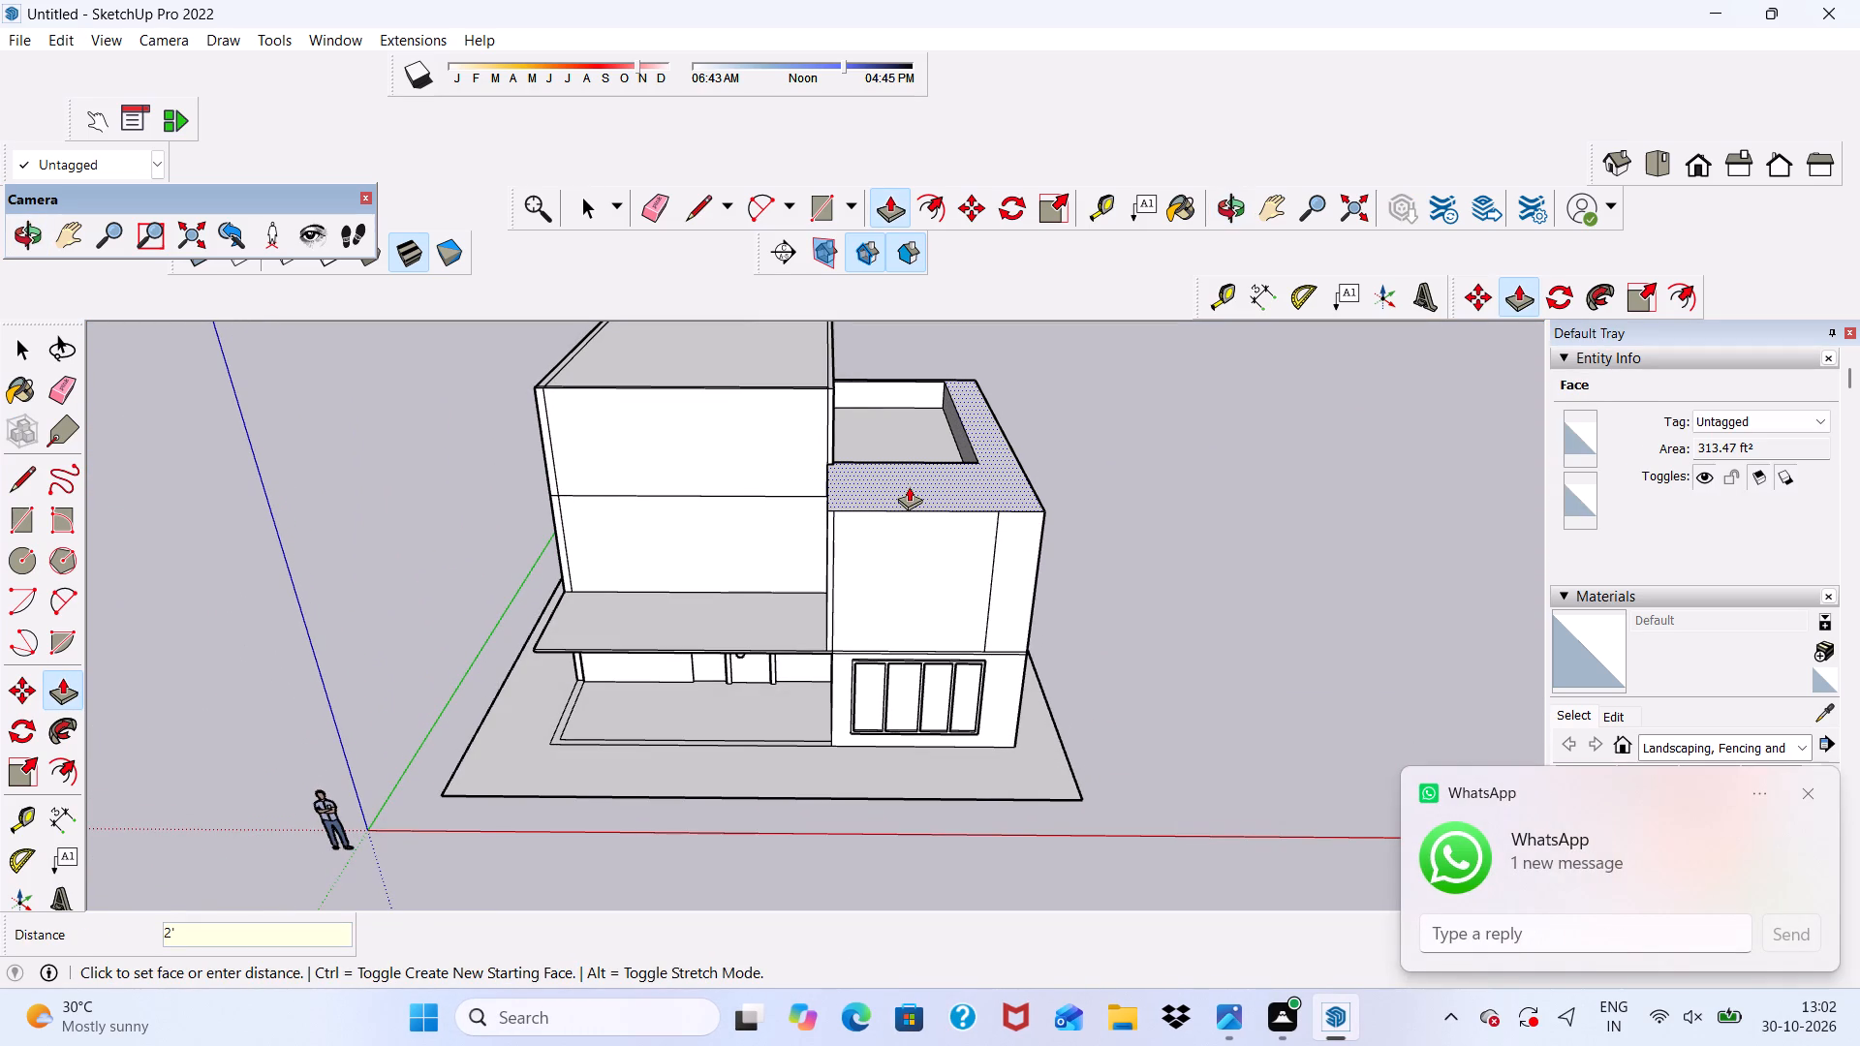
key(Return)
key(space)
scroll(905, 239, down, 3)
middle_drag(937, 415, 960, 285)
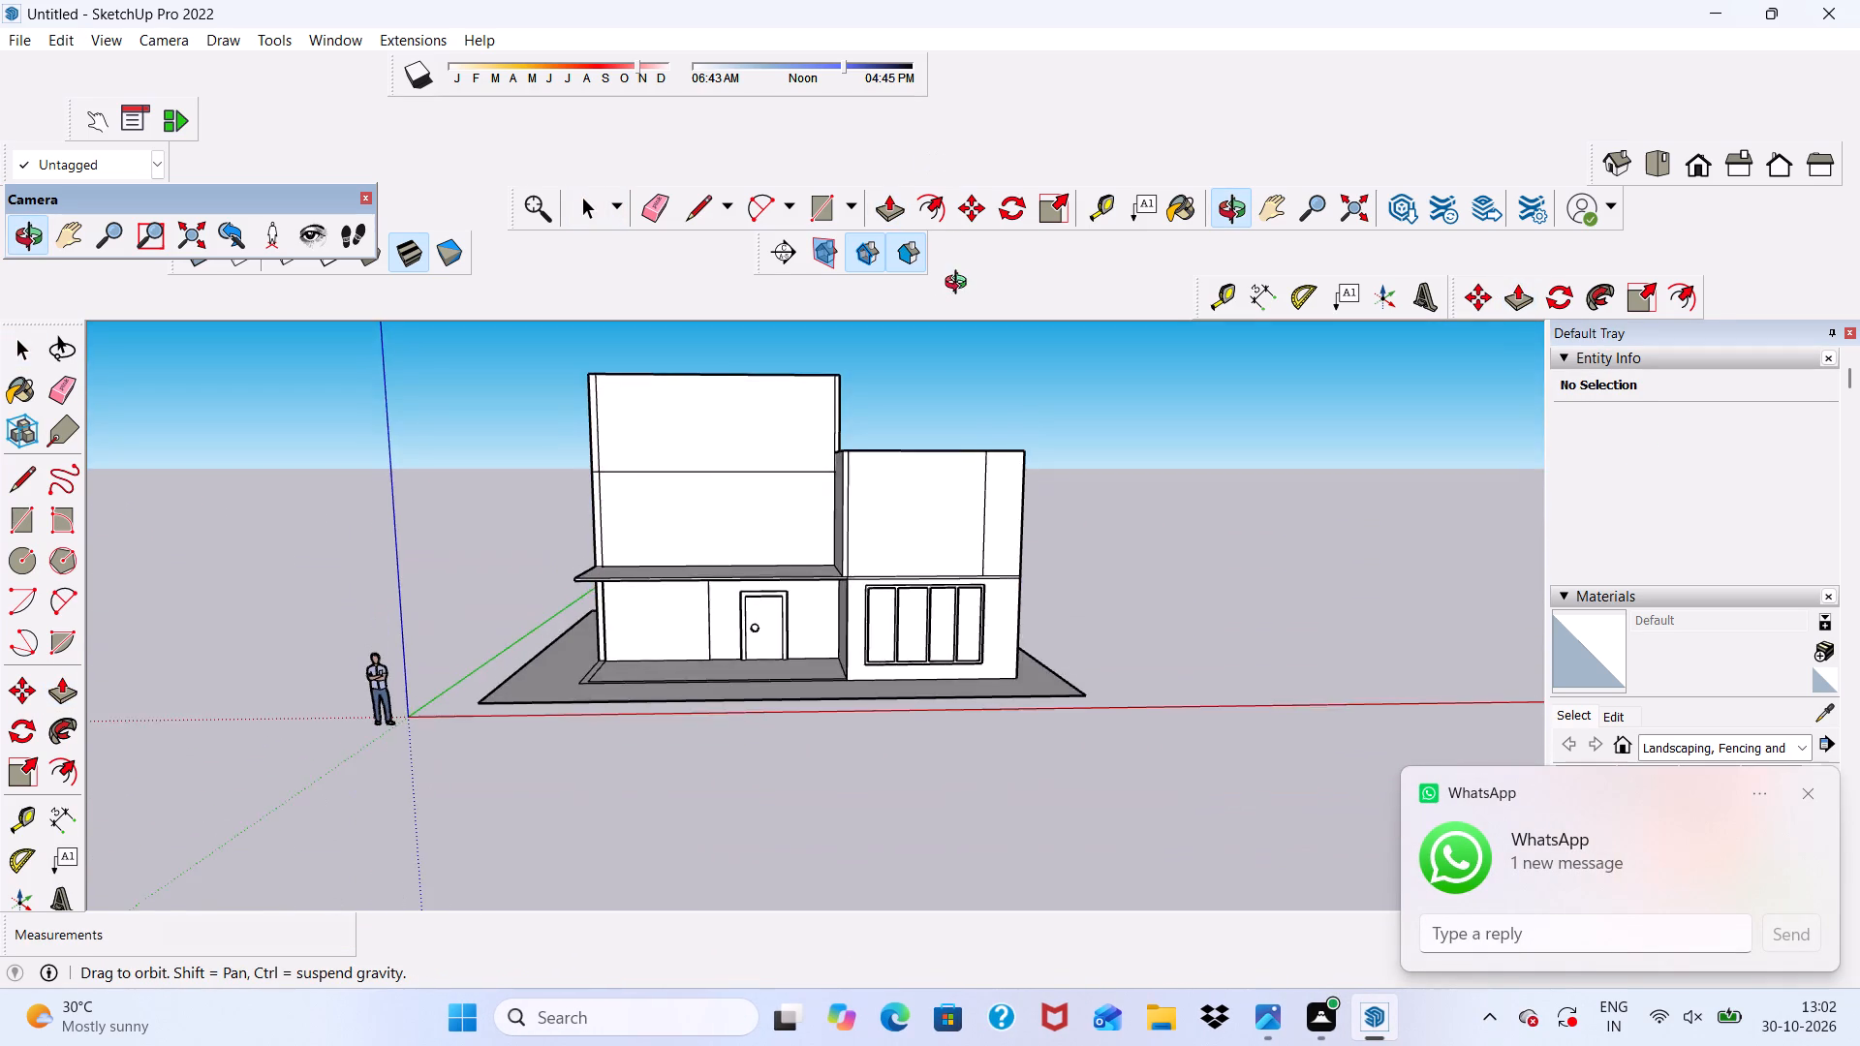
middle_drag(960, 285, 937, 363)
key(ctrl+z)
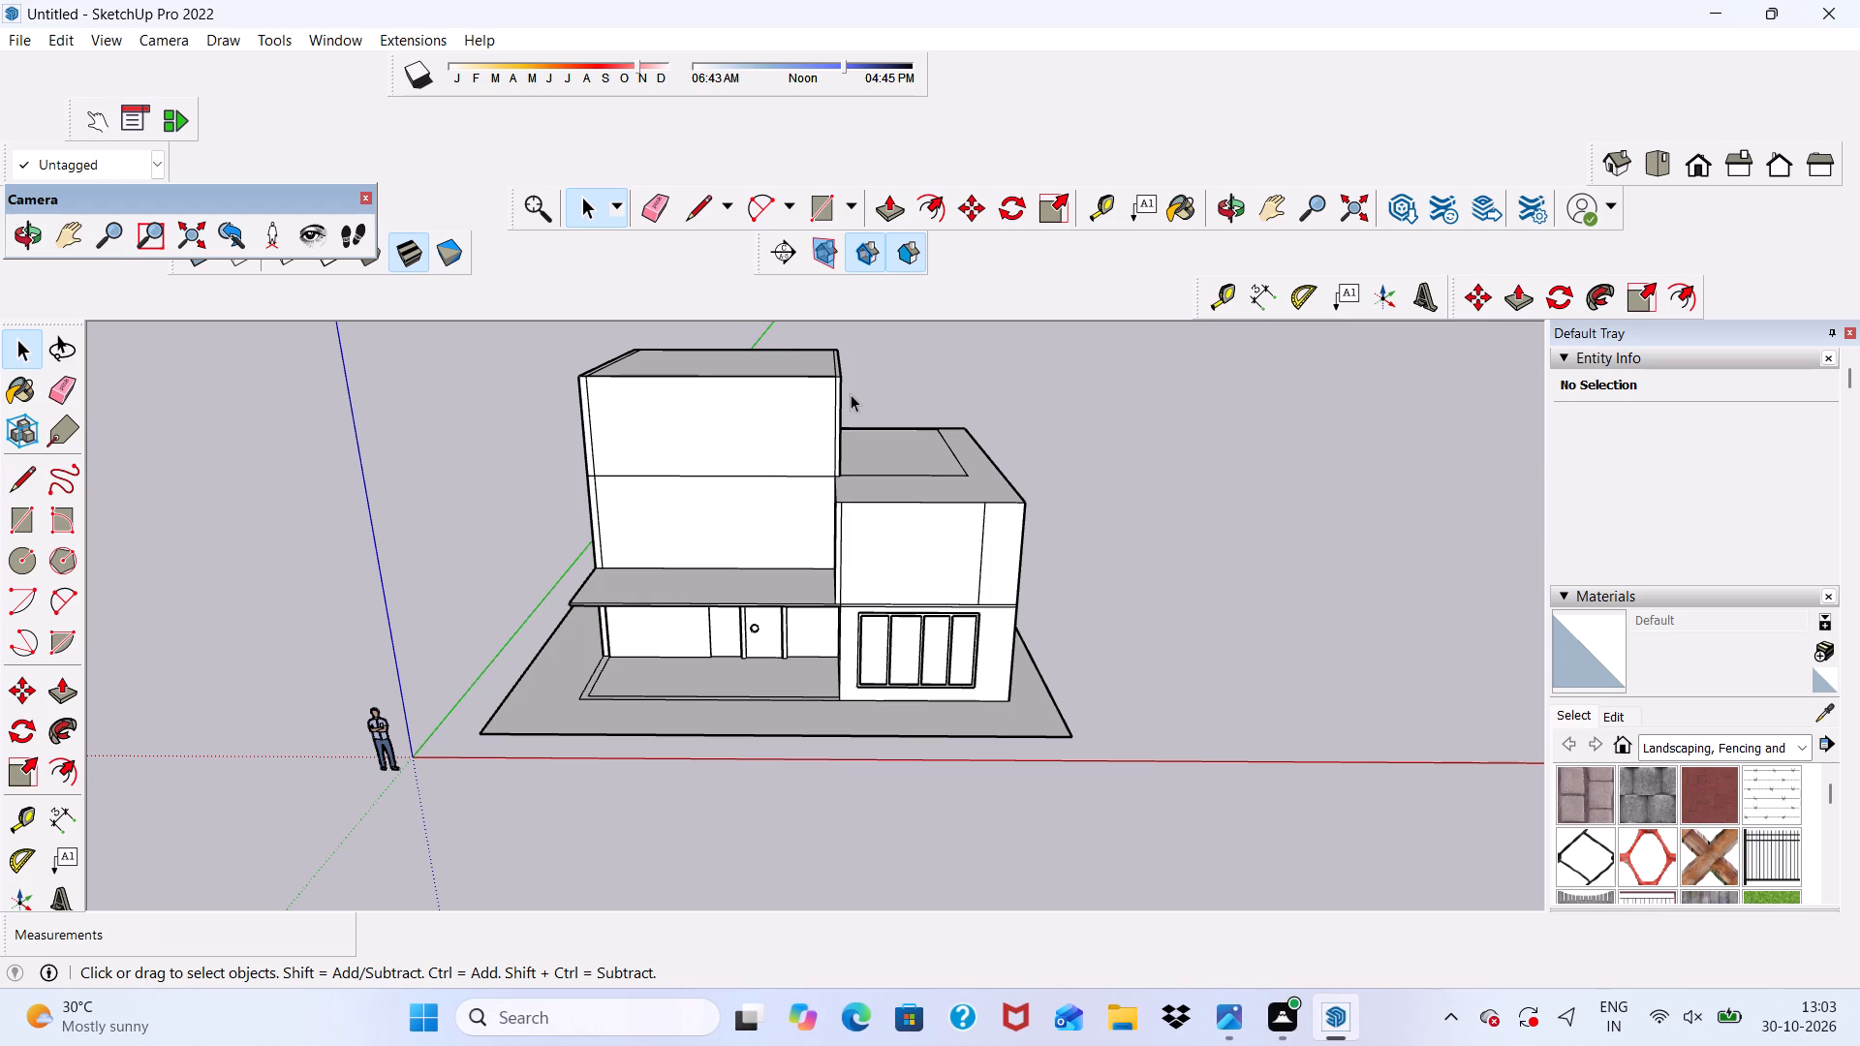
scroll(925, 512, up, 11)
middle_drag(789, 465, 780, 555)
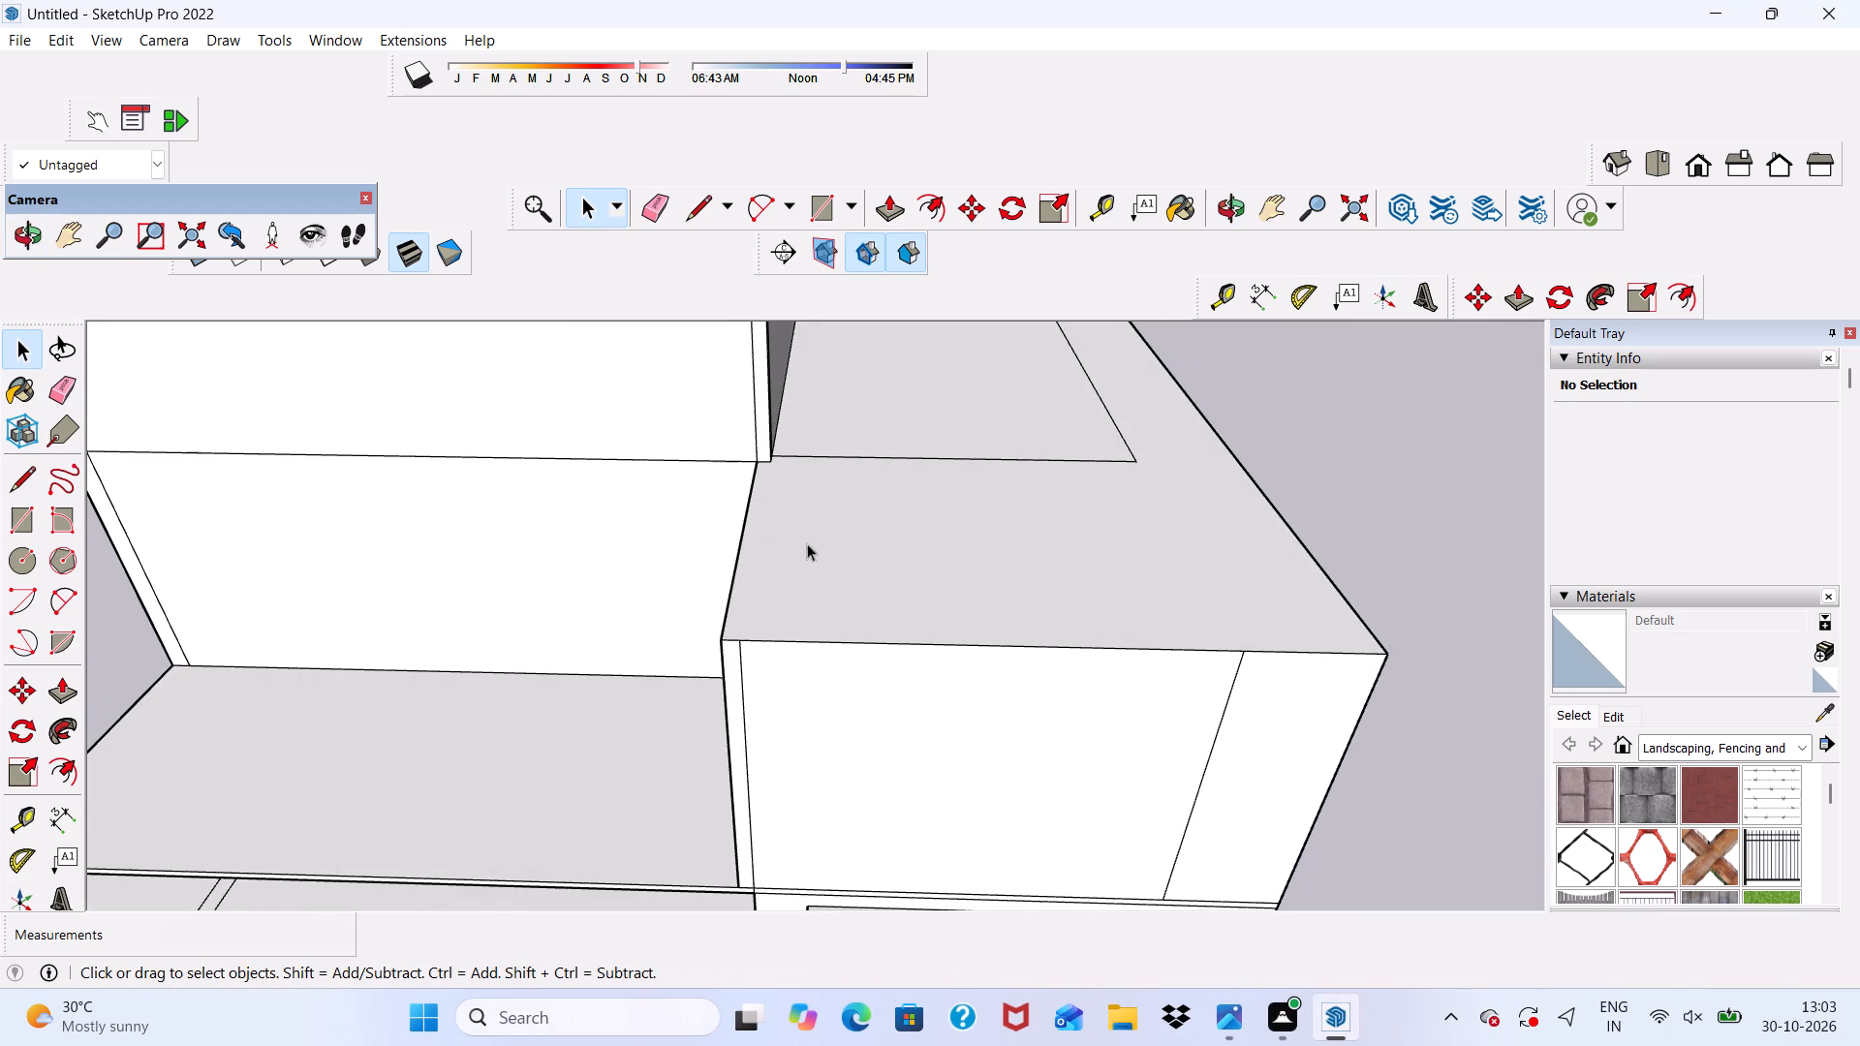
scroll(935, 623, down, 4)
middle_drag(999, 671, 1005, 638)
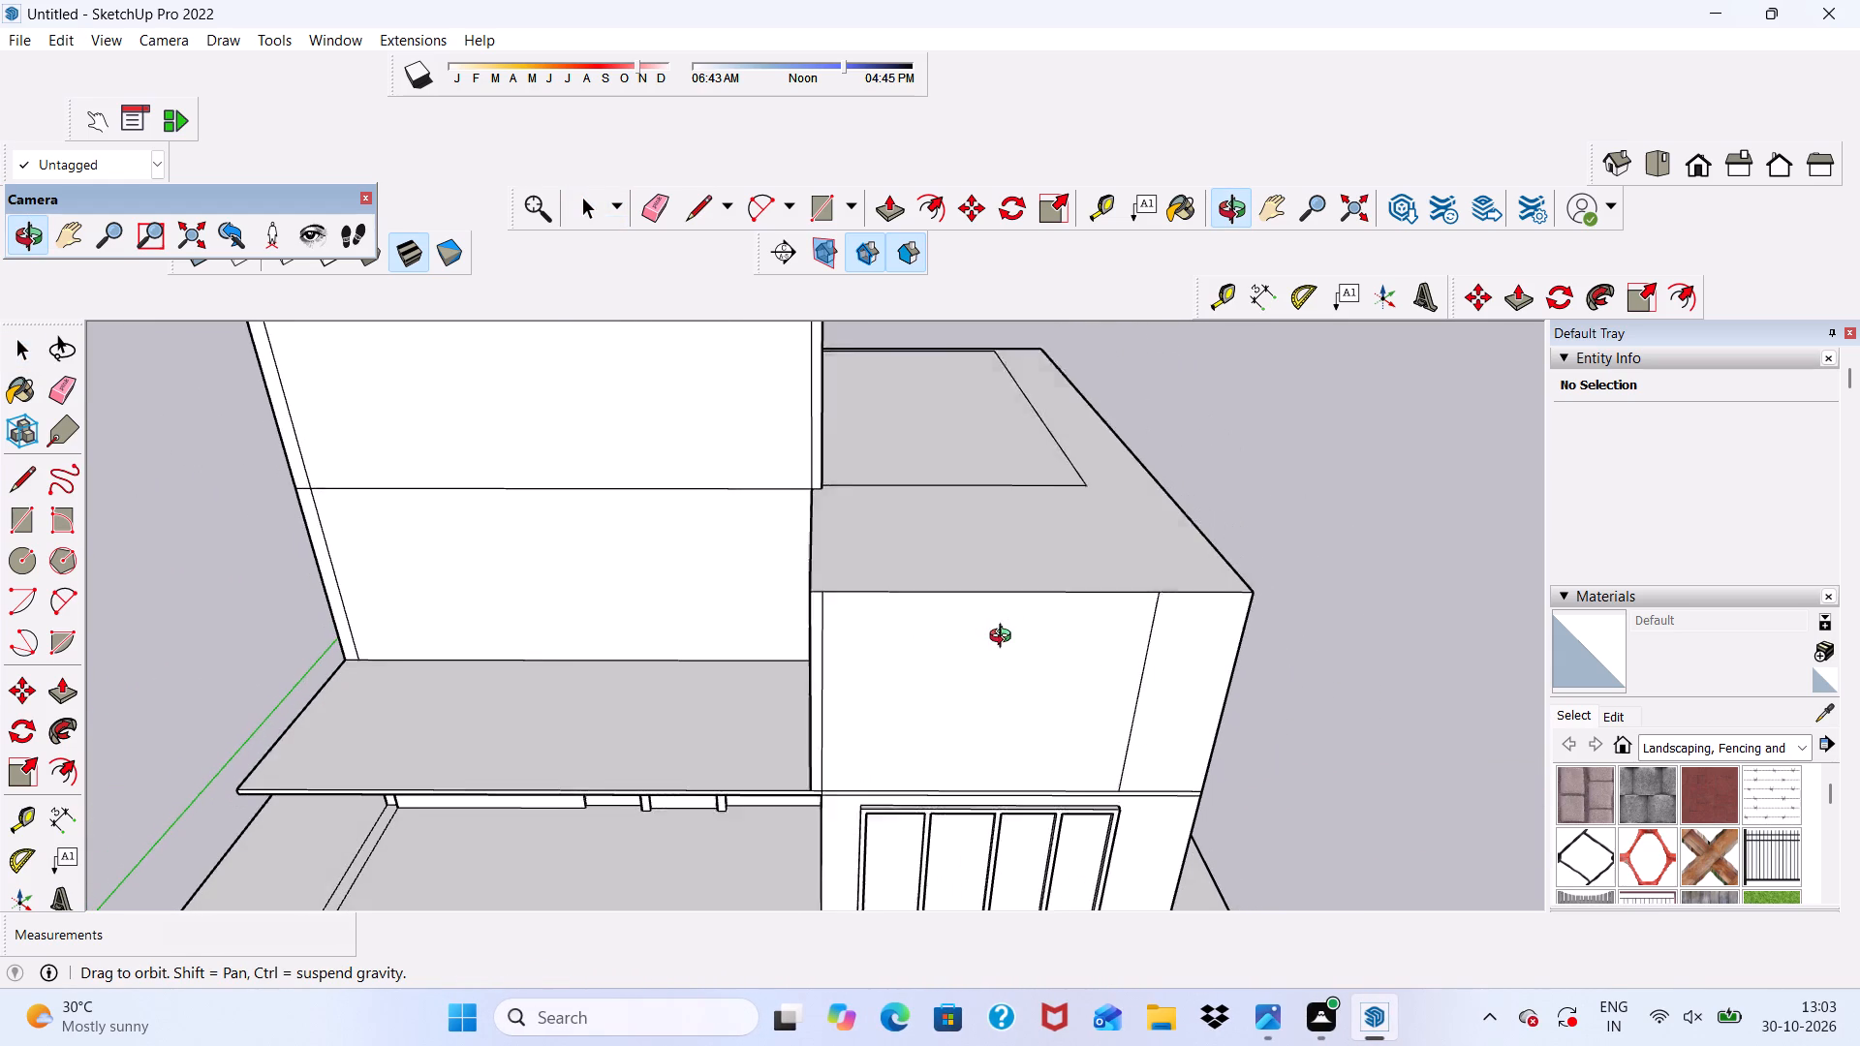
Raise the two-storey block's L-shaped roof border by 3' with Push/Pull.
middle_drag(1005, 638, 996, 640)
scroll(979, 593, up, 1)
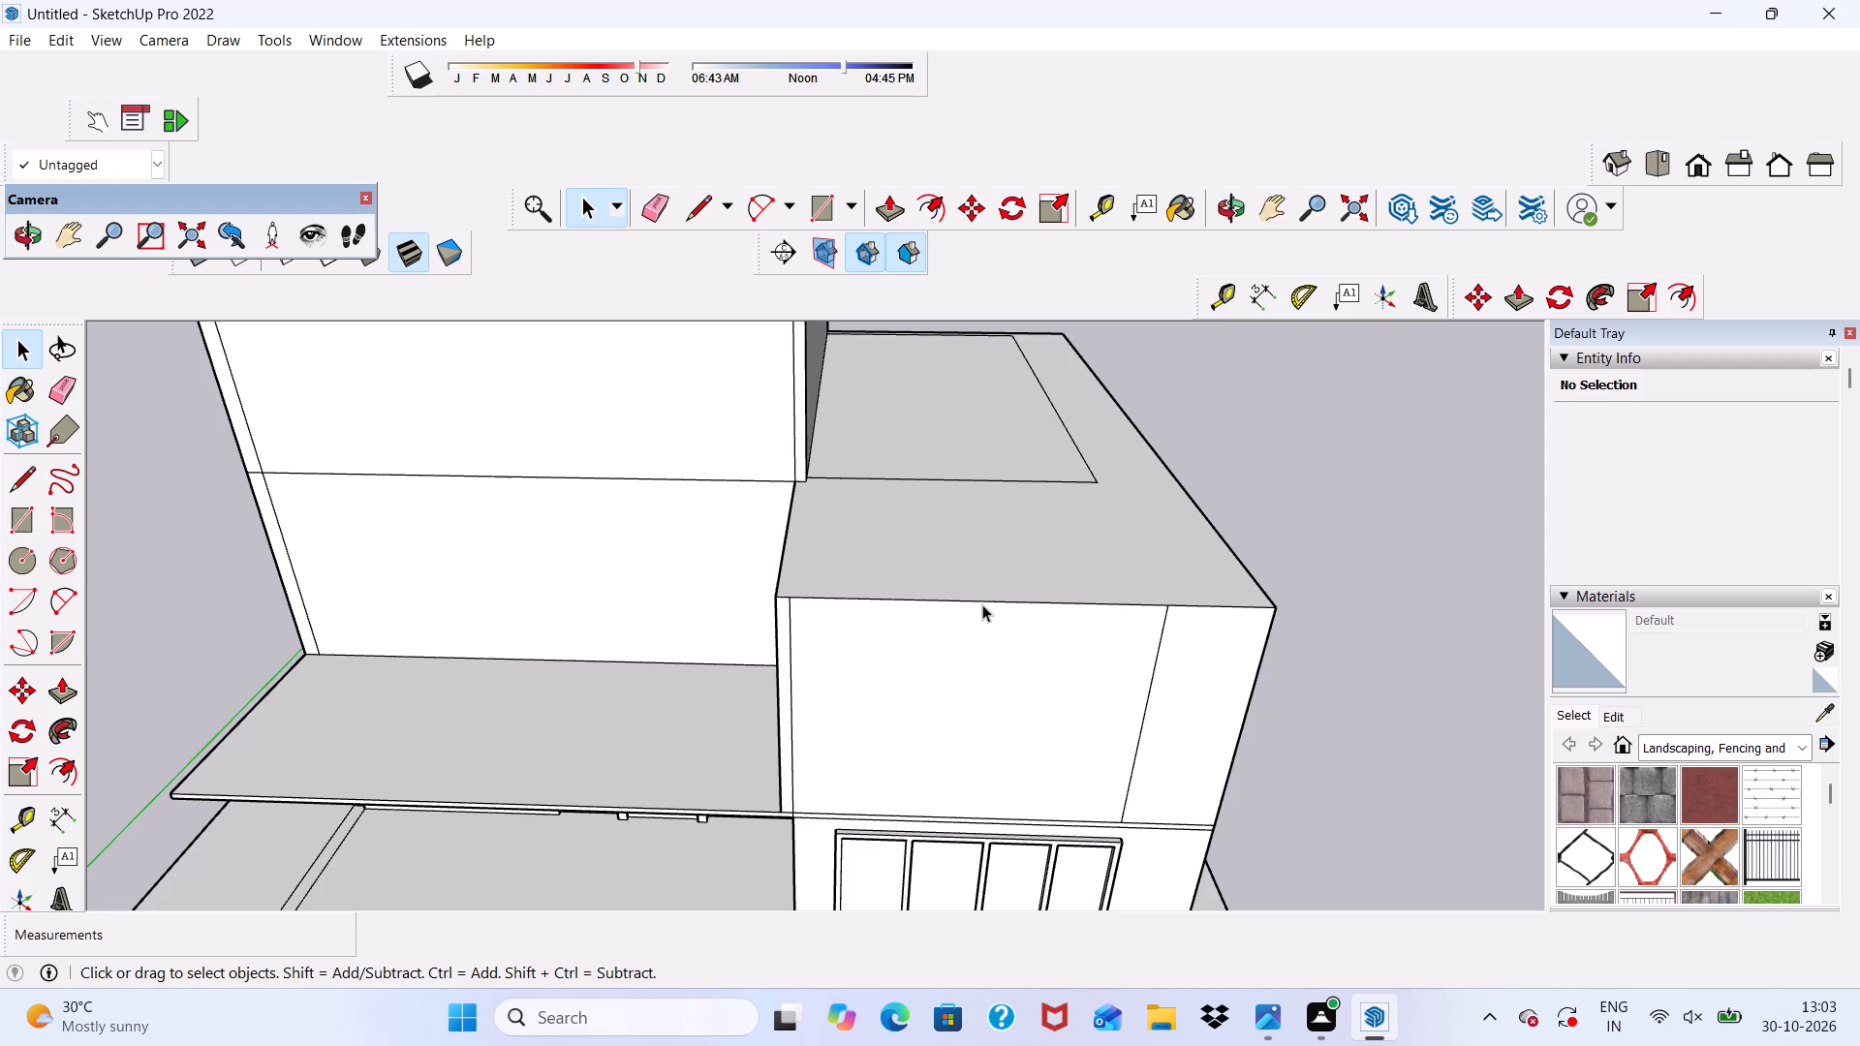
scroll(945, 354, up, 1)
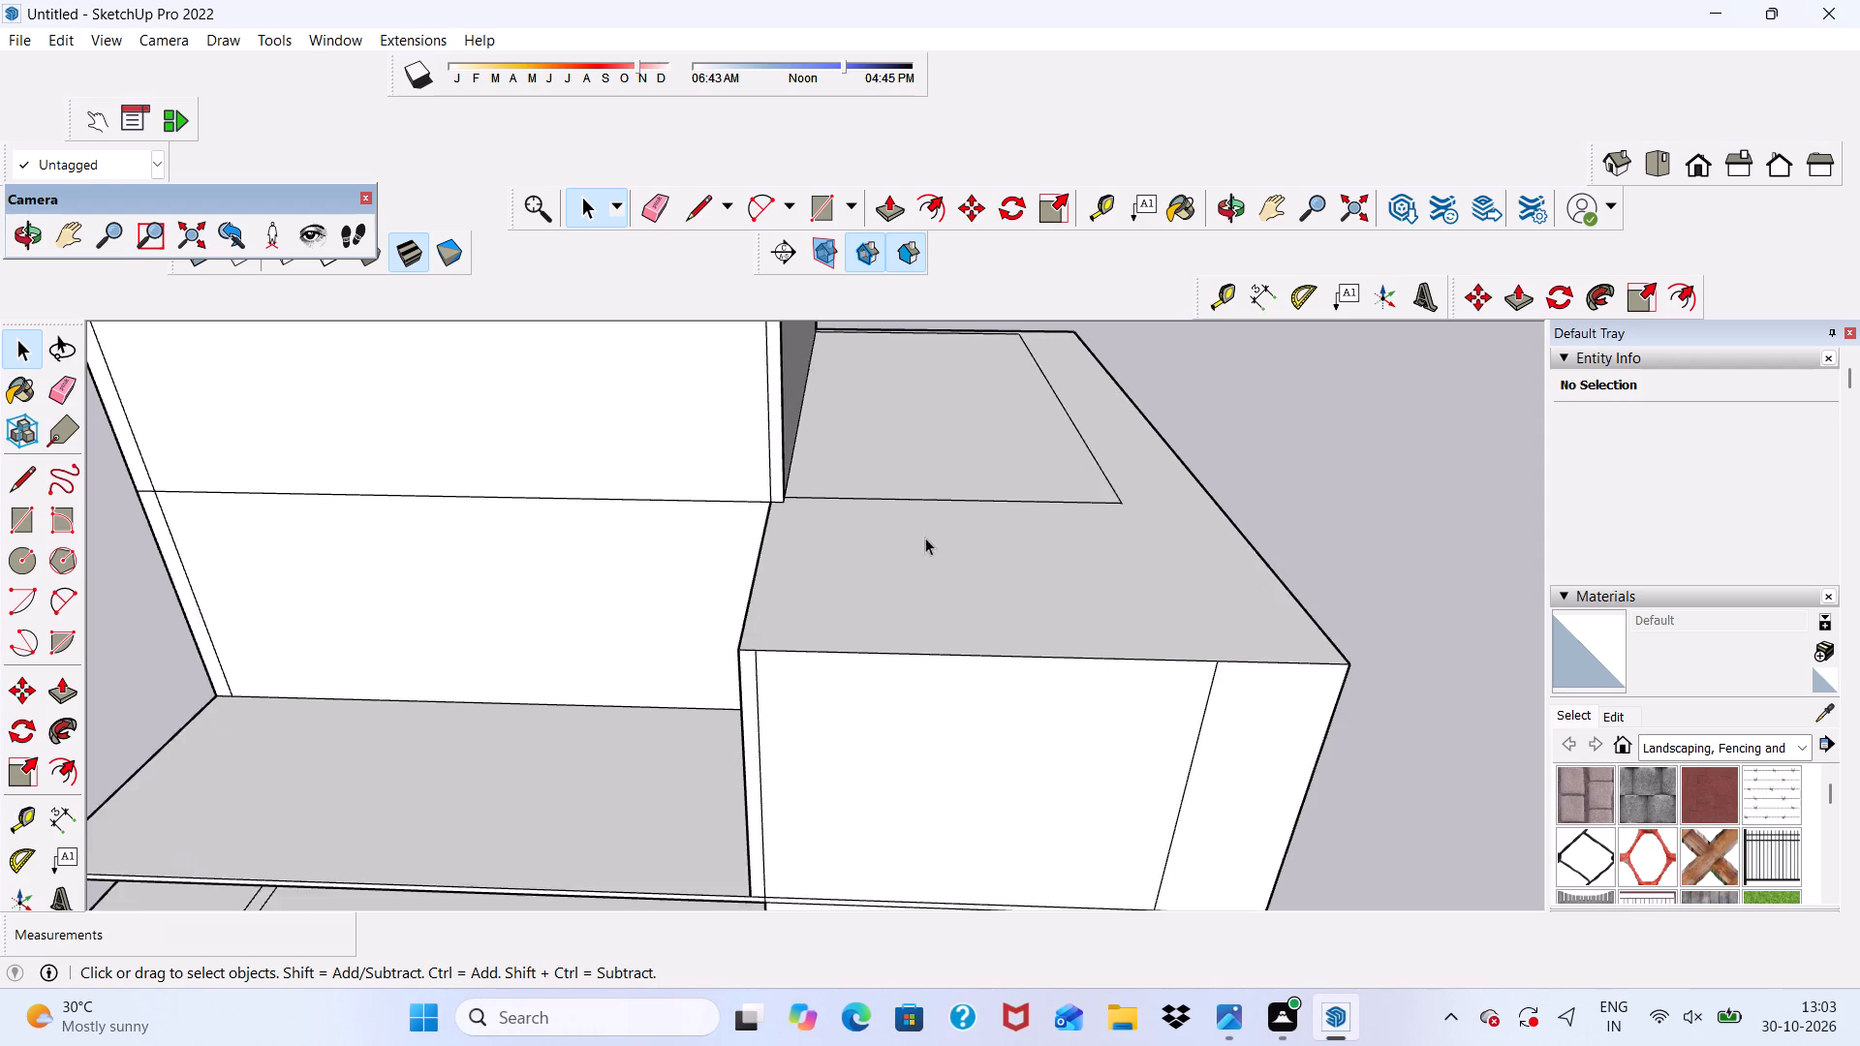
scroll(925, 538, down, 10)
middle_drag(914, 630, 915, 440)
scroll(940, 556, up, 4)
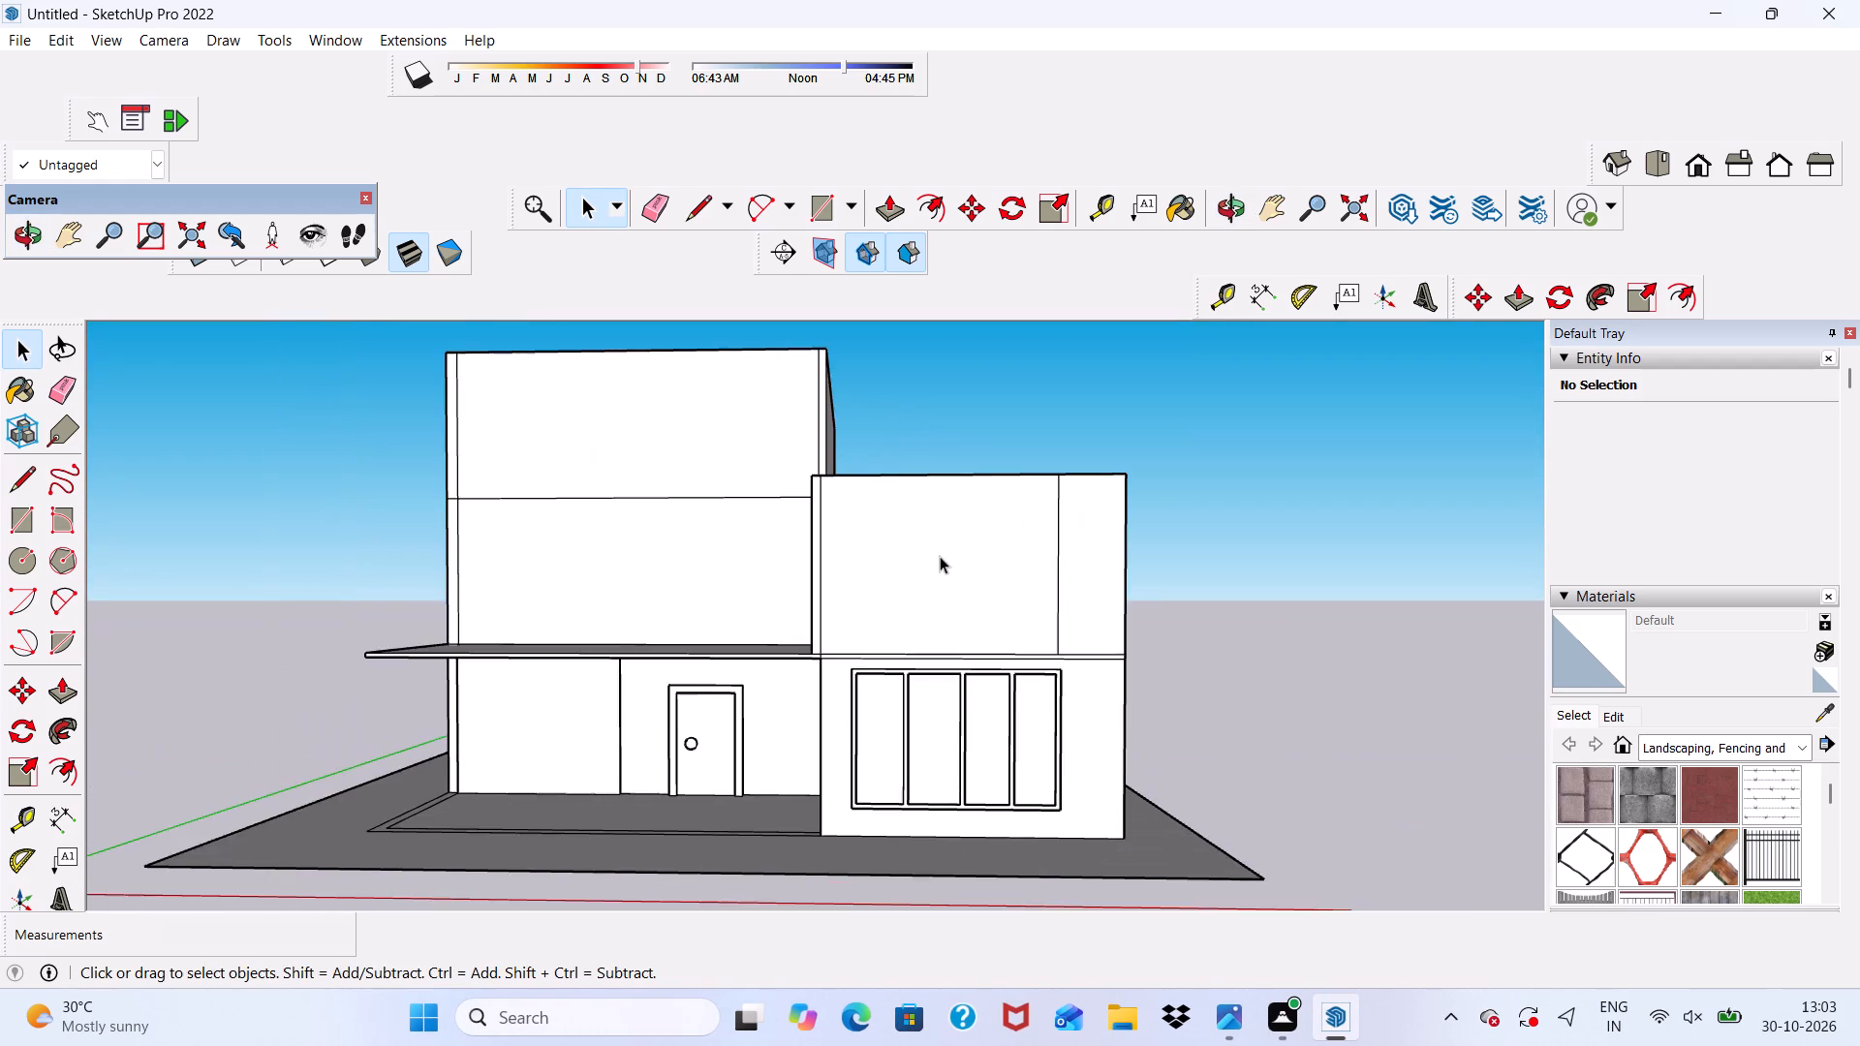
scroll(925, 508, down, 3)
middle_drag(925, 508, 839, 786)
scroll(826, 725, down, 1)
click(863, 609)
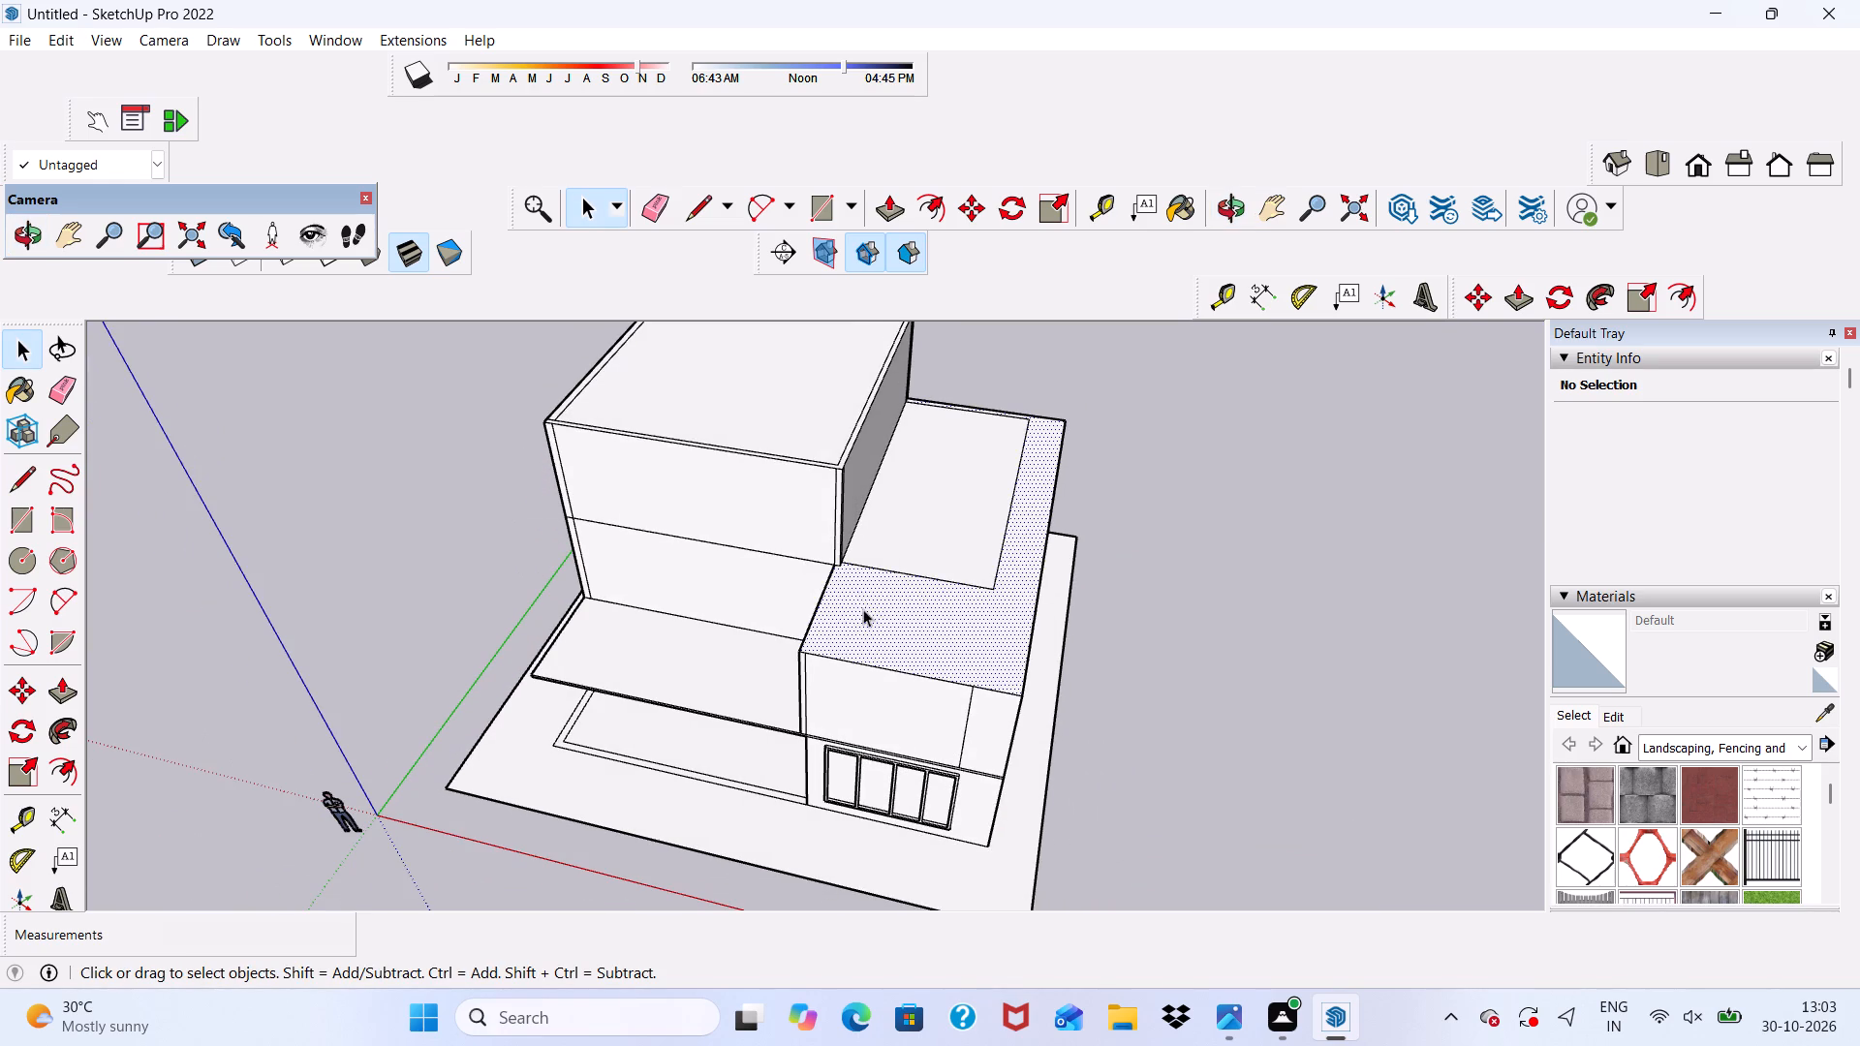
click(883, 197)
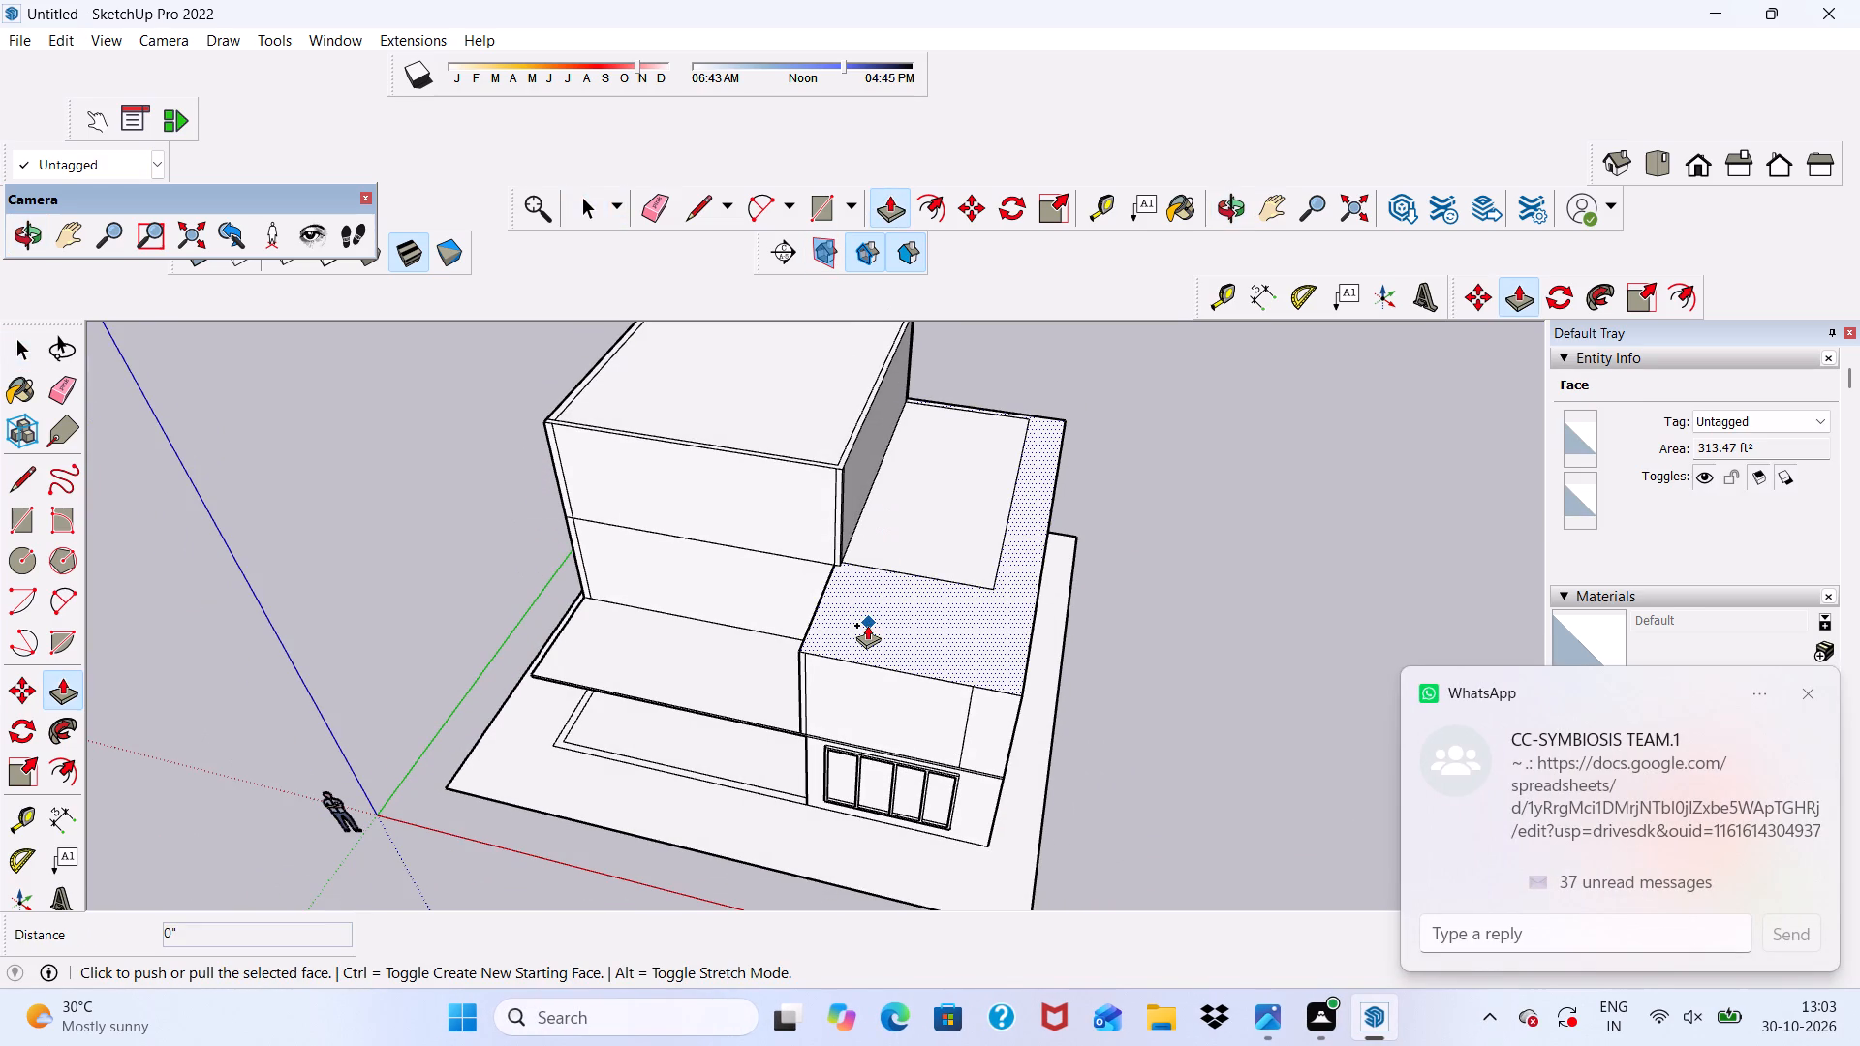
click(867, 625)
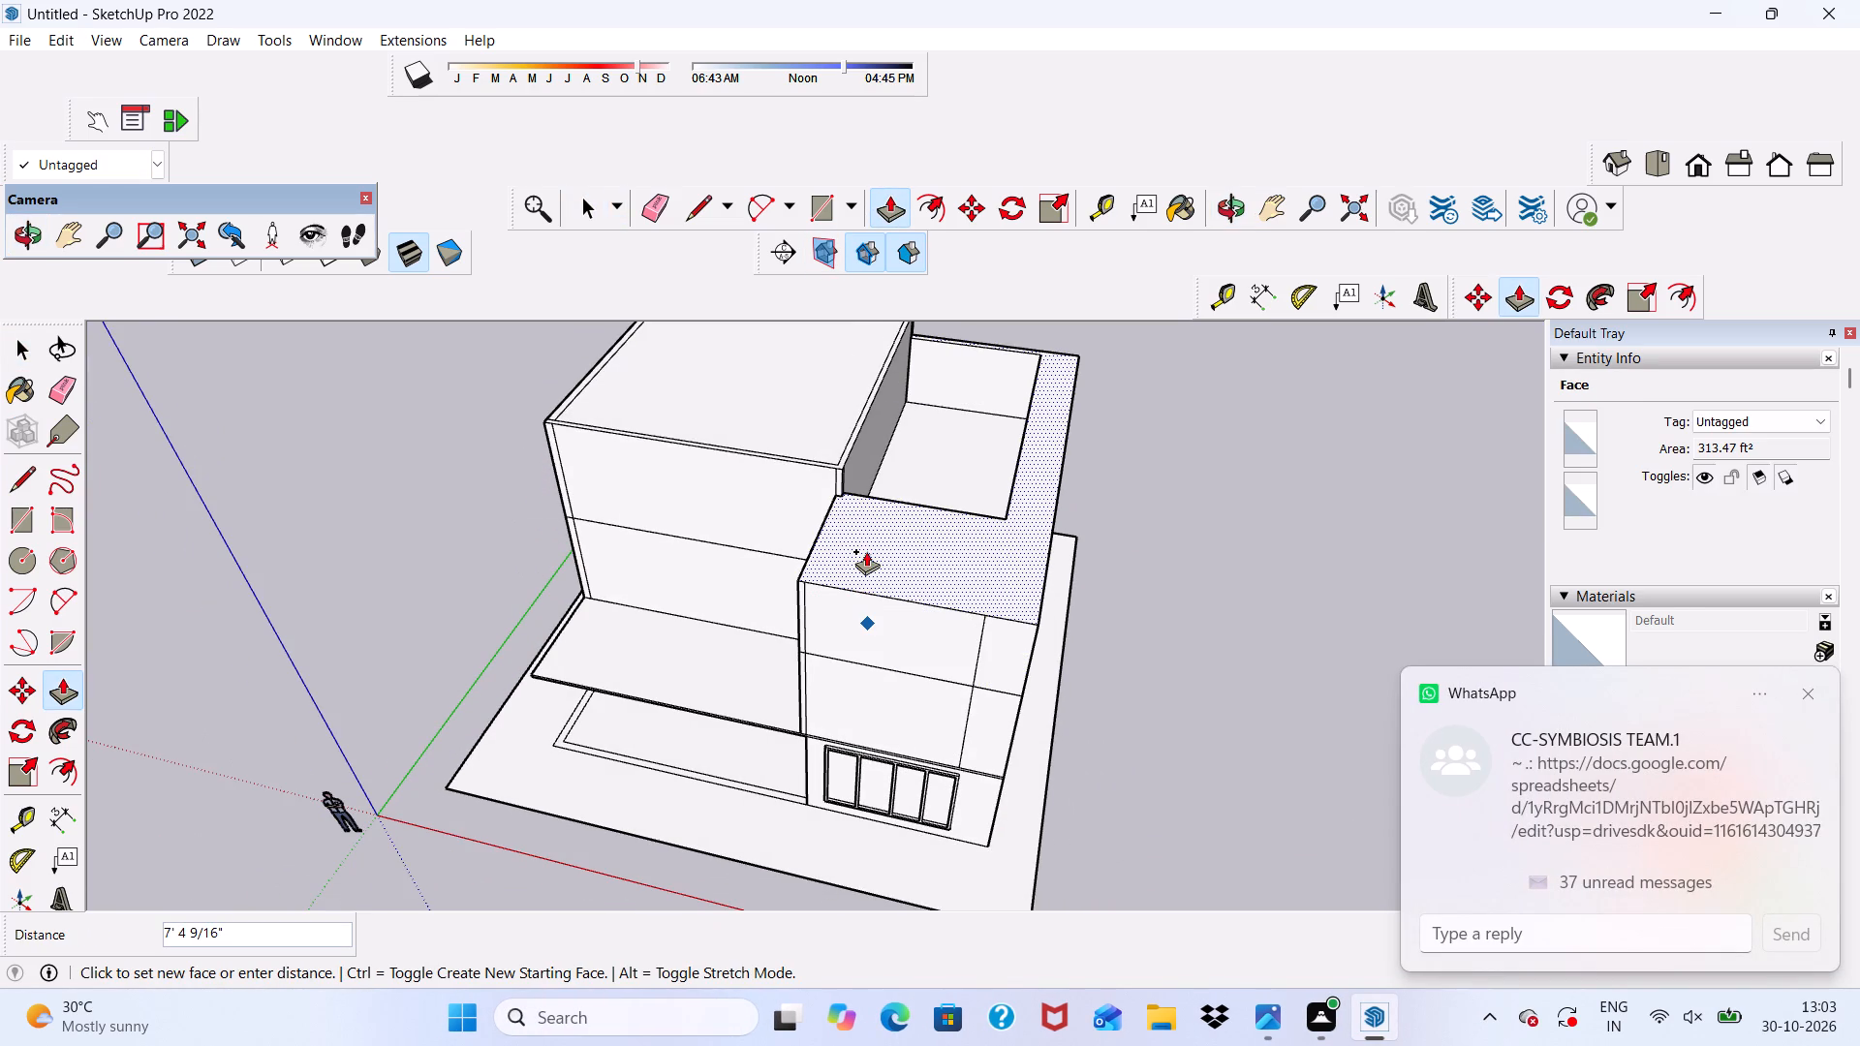
key(1)
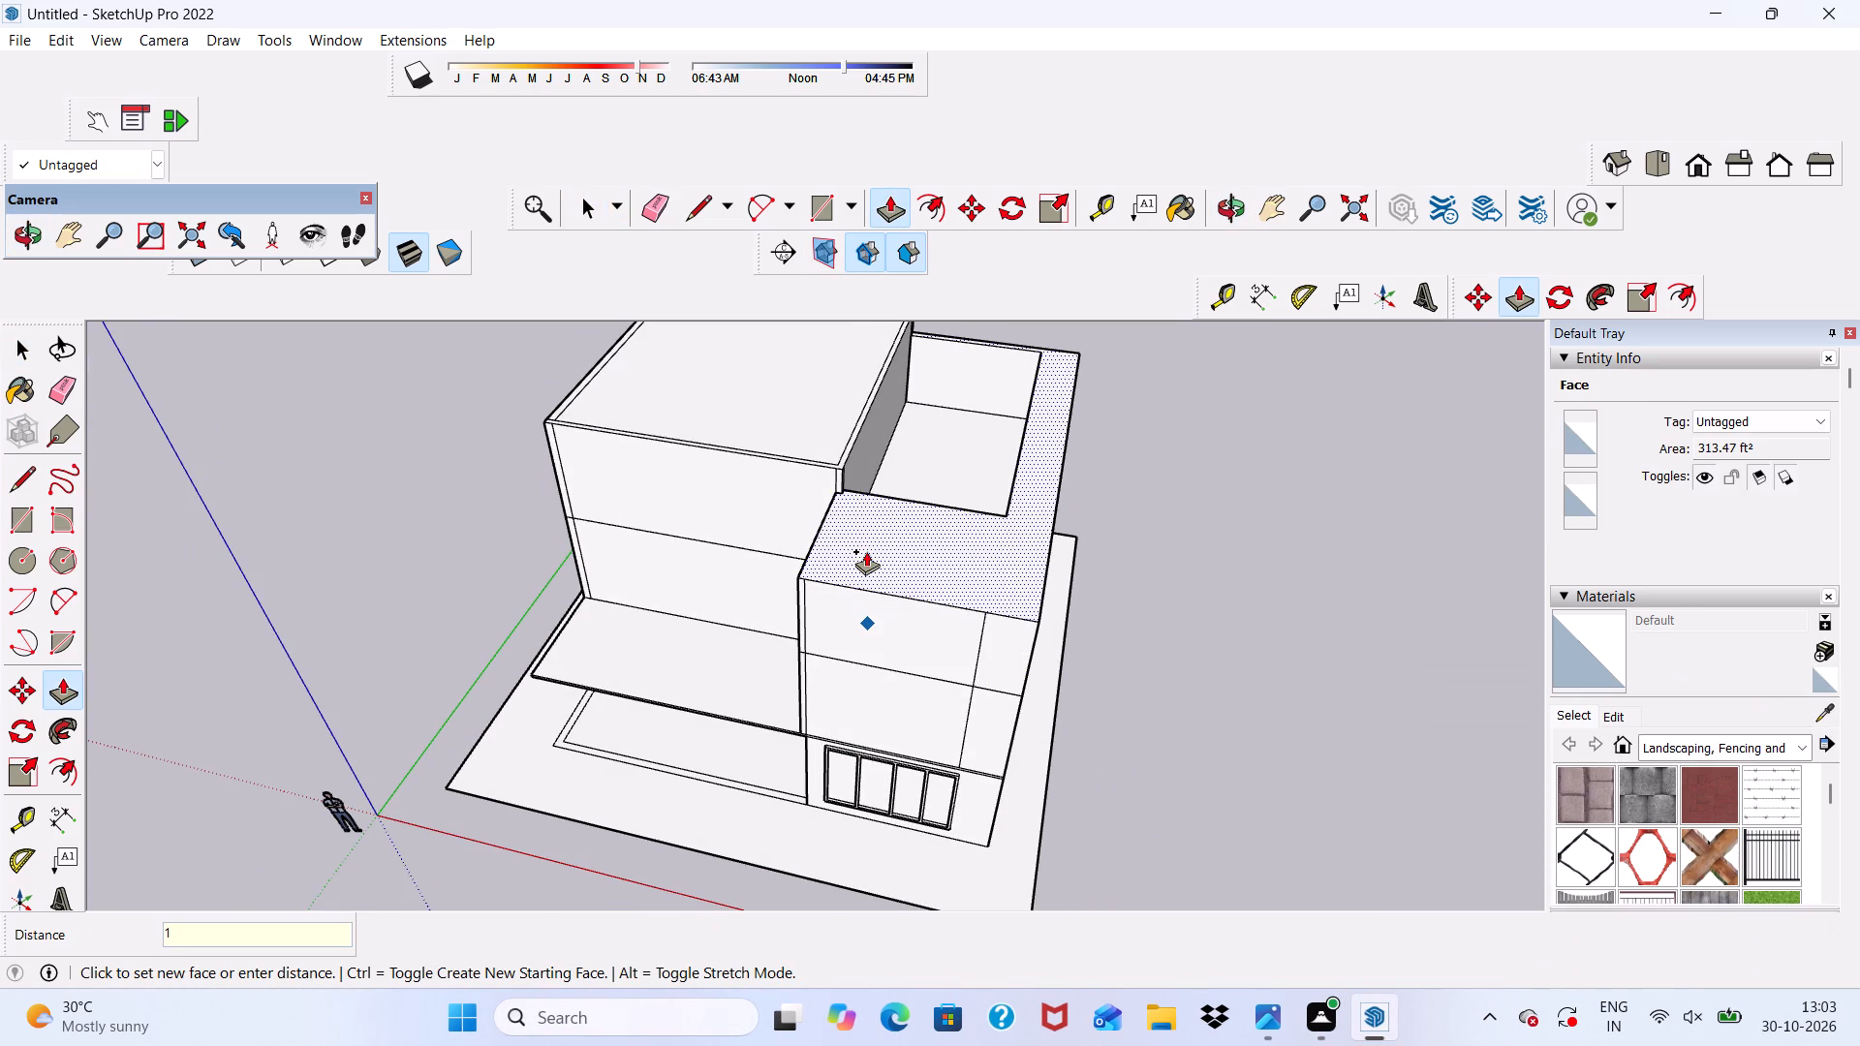
key(BackSpace)
text(3')
key(Return)
key(space)
Erase the main horizontal seam line between the raised parapet and the upper-storey front wall of the two-storey block.
scroll(871, 584, down, 5)
scroll(870, 688, down, 2)
middle_drag(870, 688, 927, 408)
scroll(934, 527, up, 5)
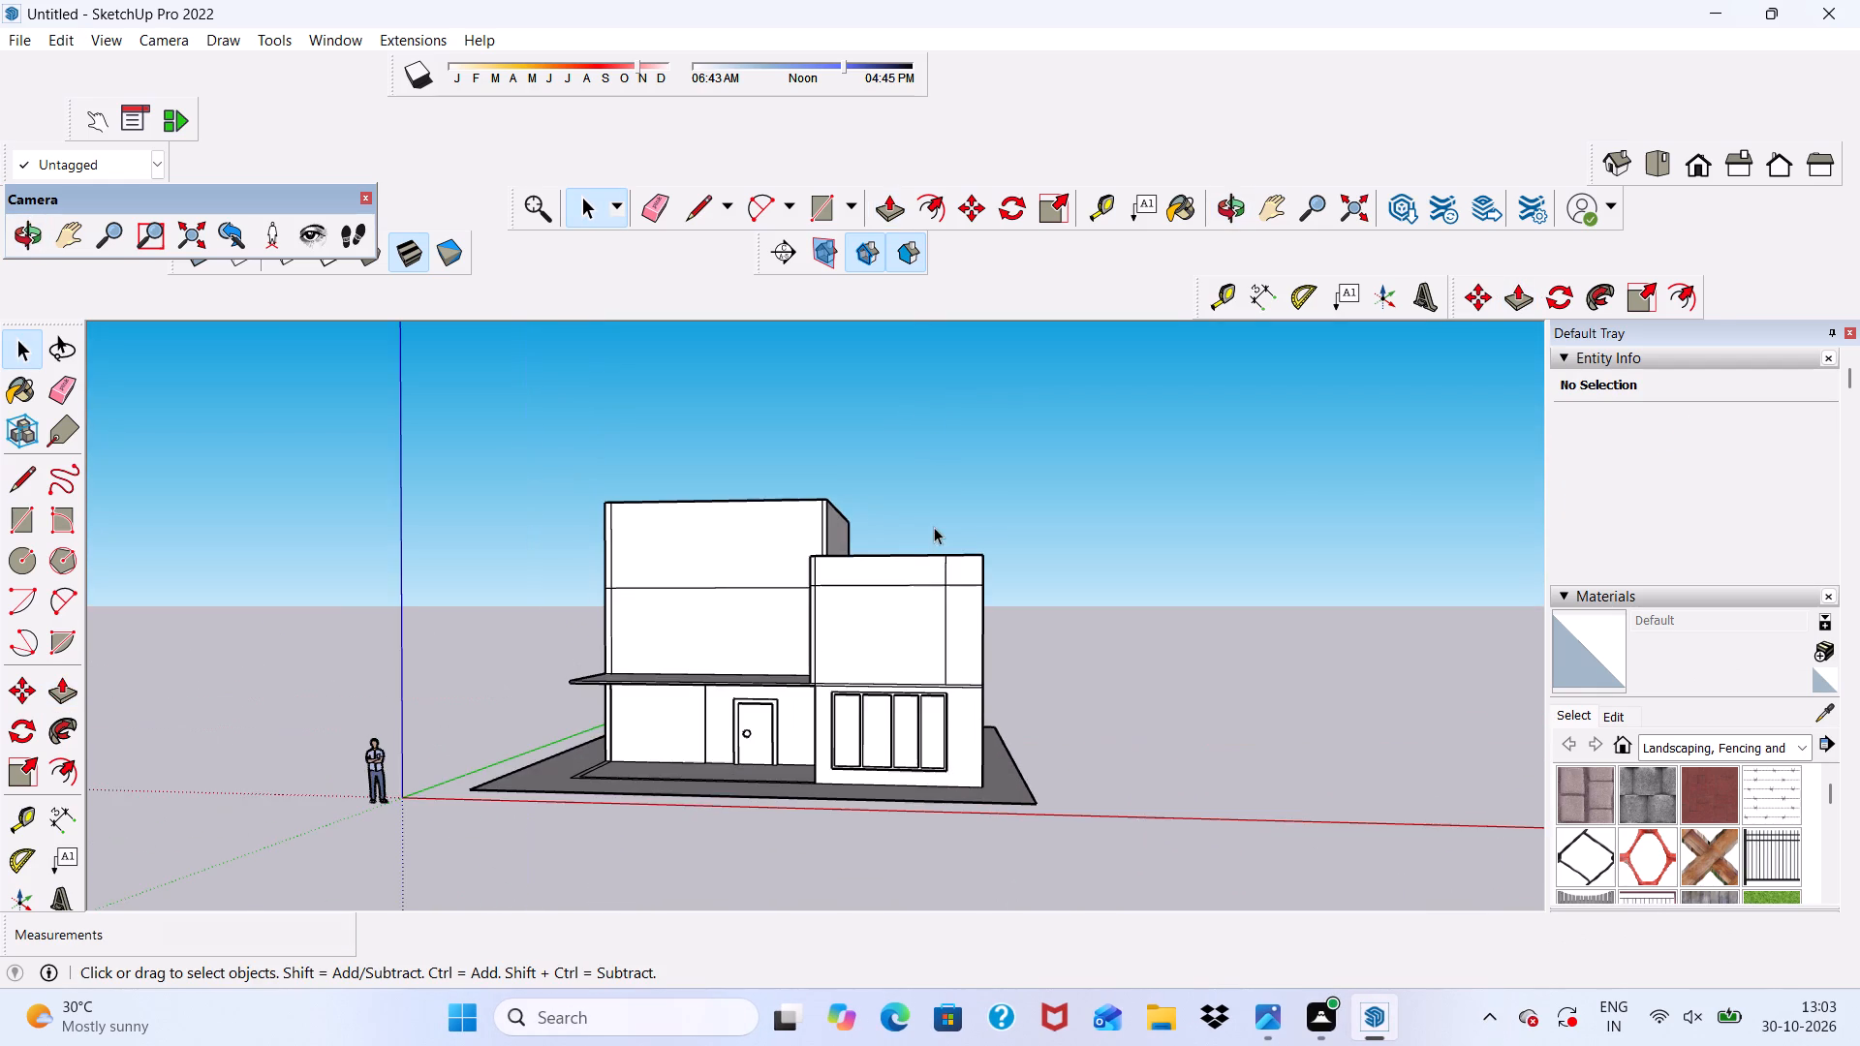
scroll(659, 356, up, 3)
click(657, 200)
scroll(882, 647, up, 5)
scroll(799, 566, down, 1)
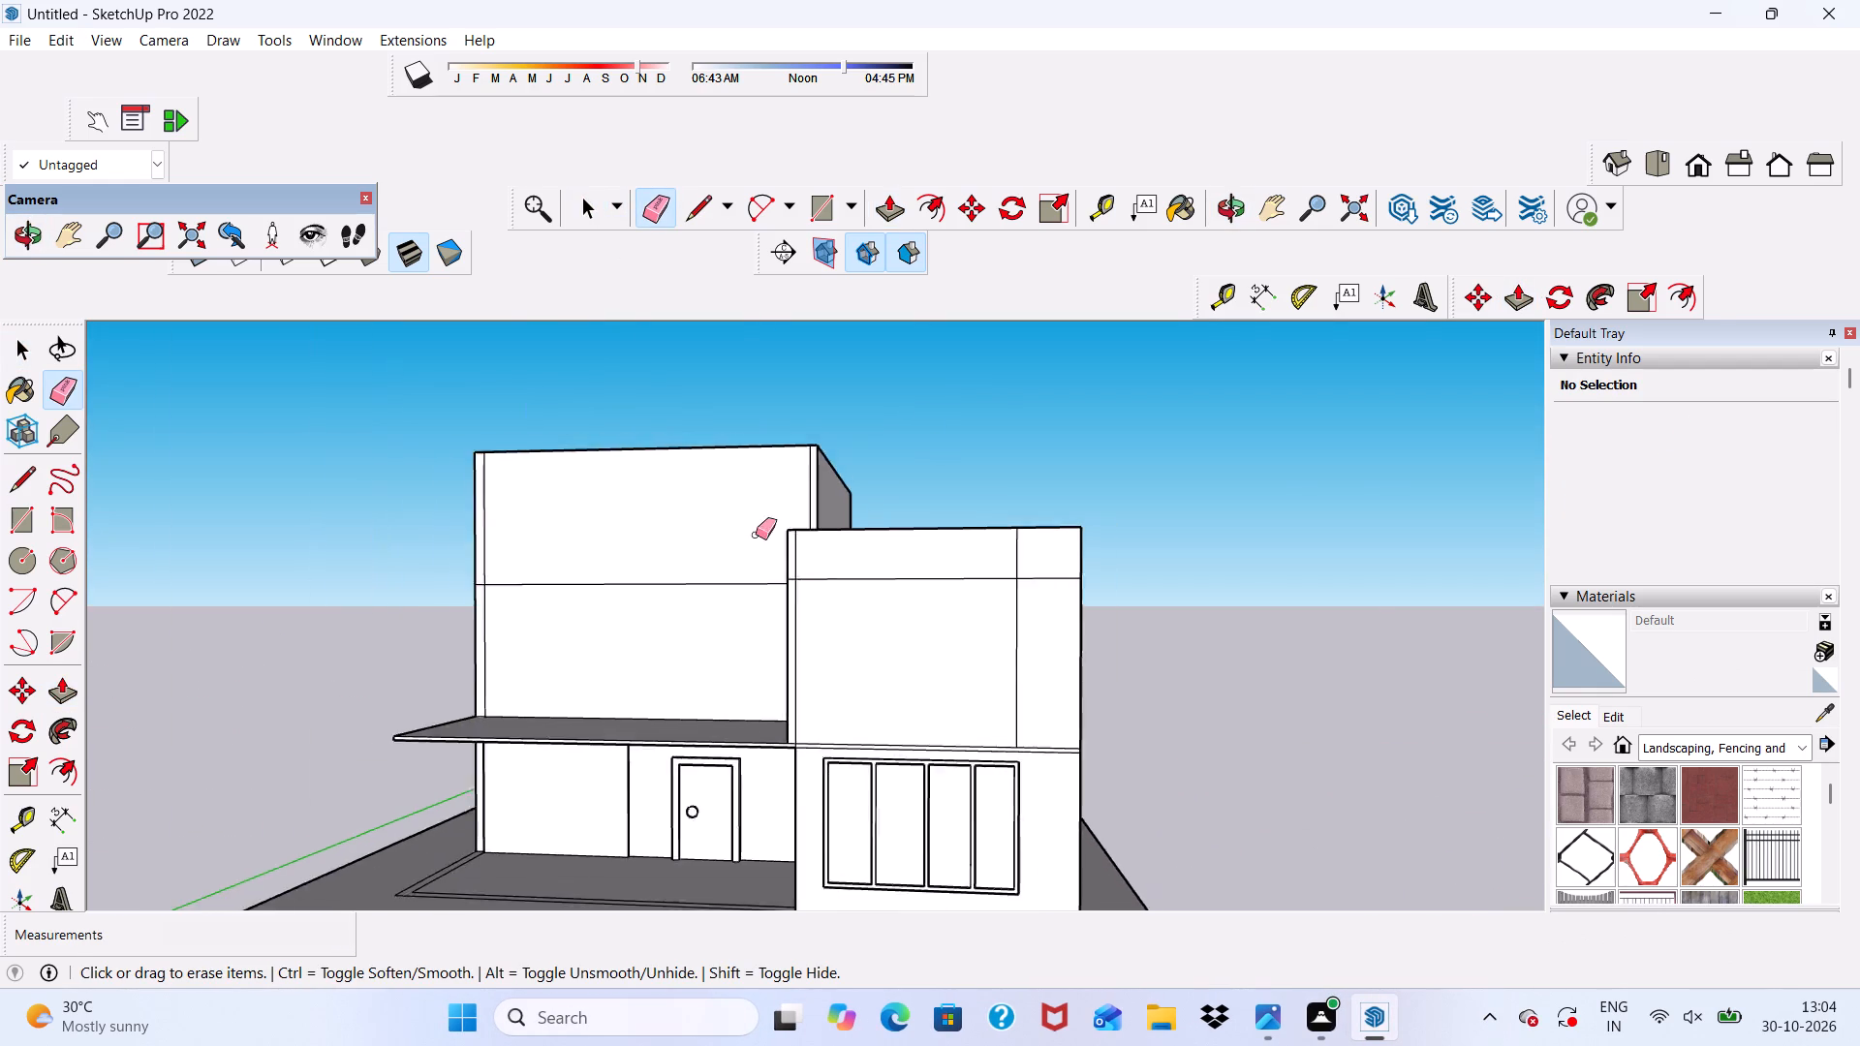
scroll(756, 535, up, 8)
drag(789, 575, 811, 620)
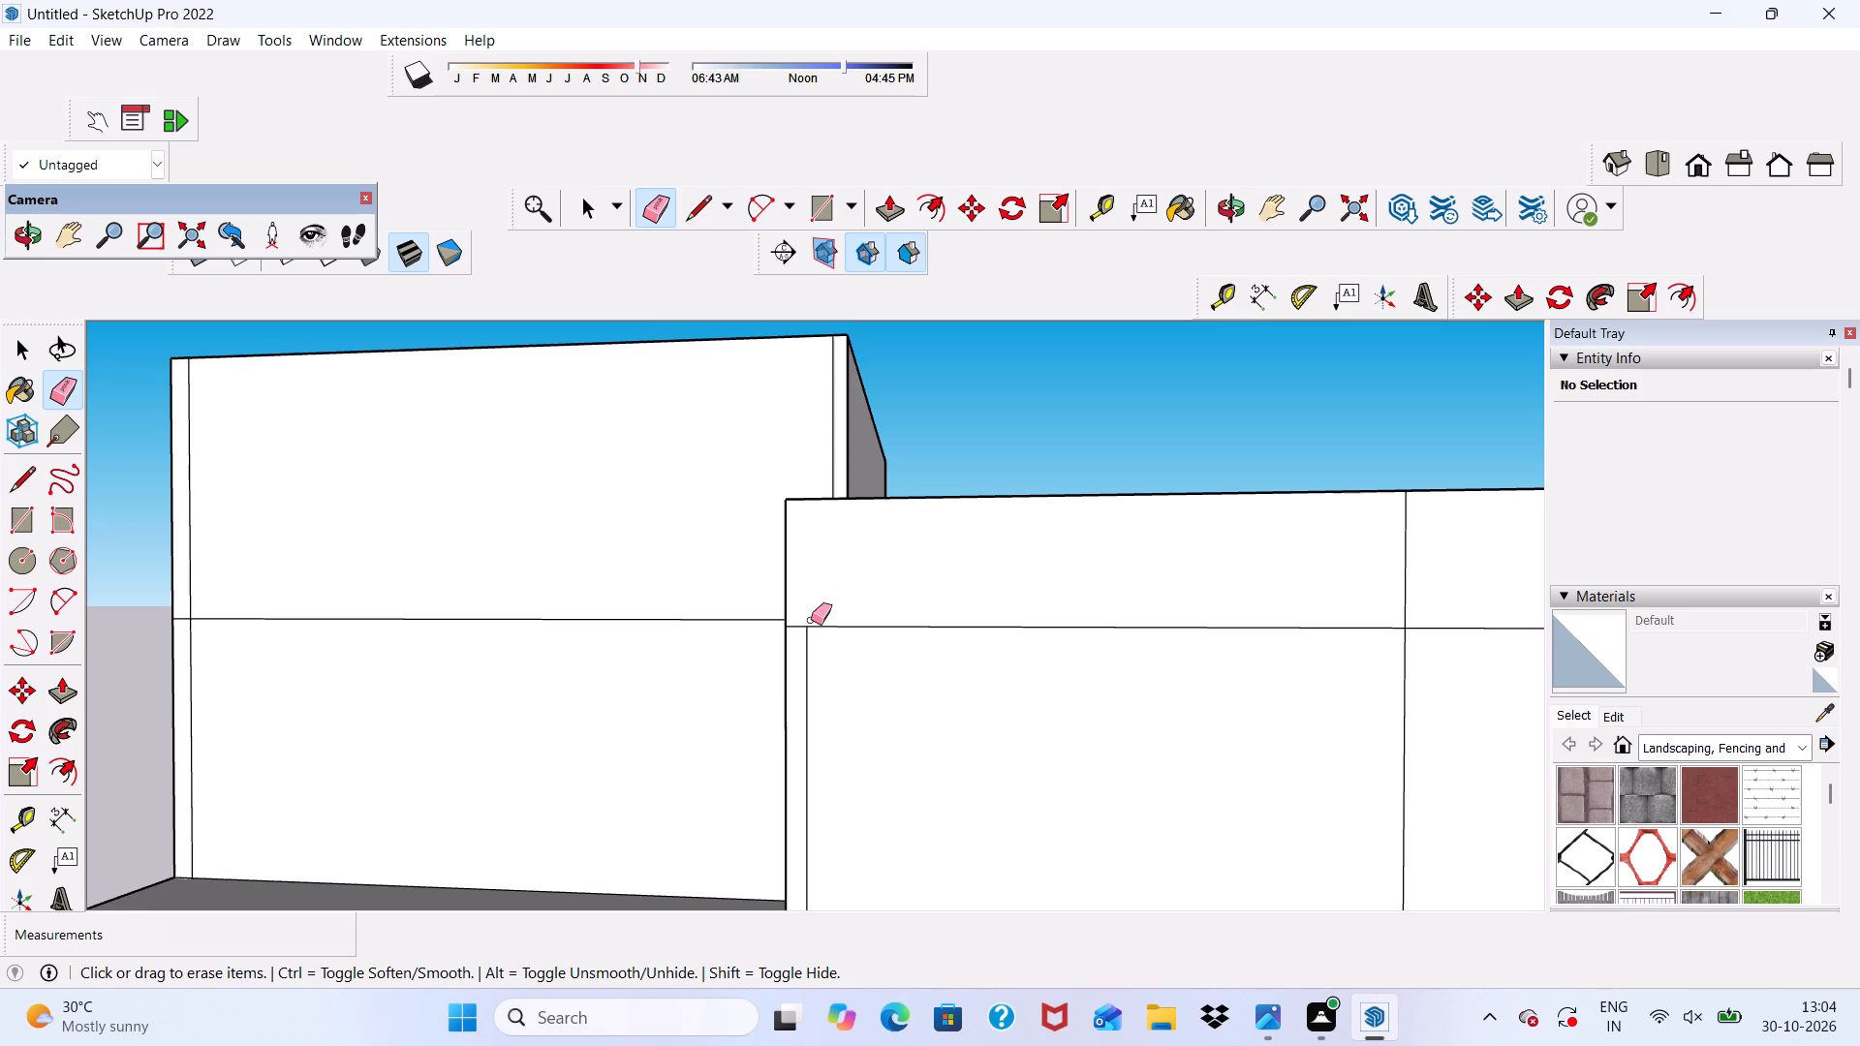
drag(811, 620, 814, 631)
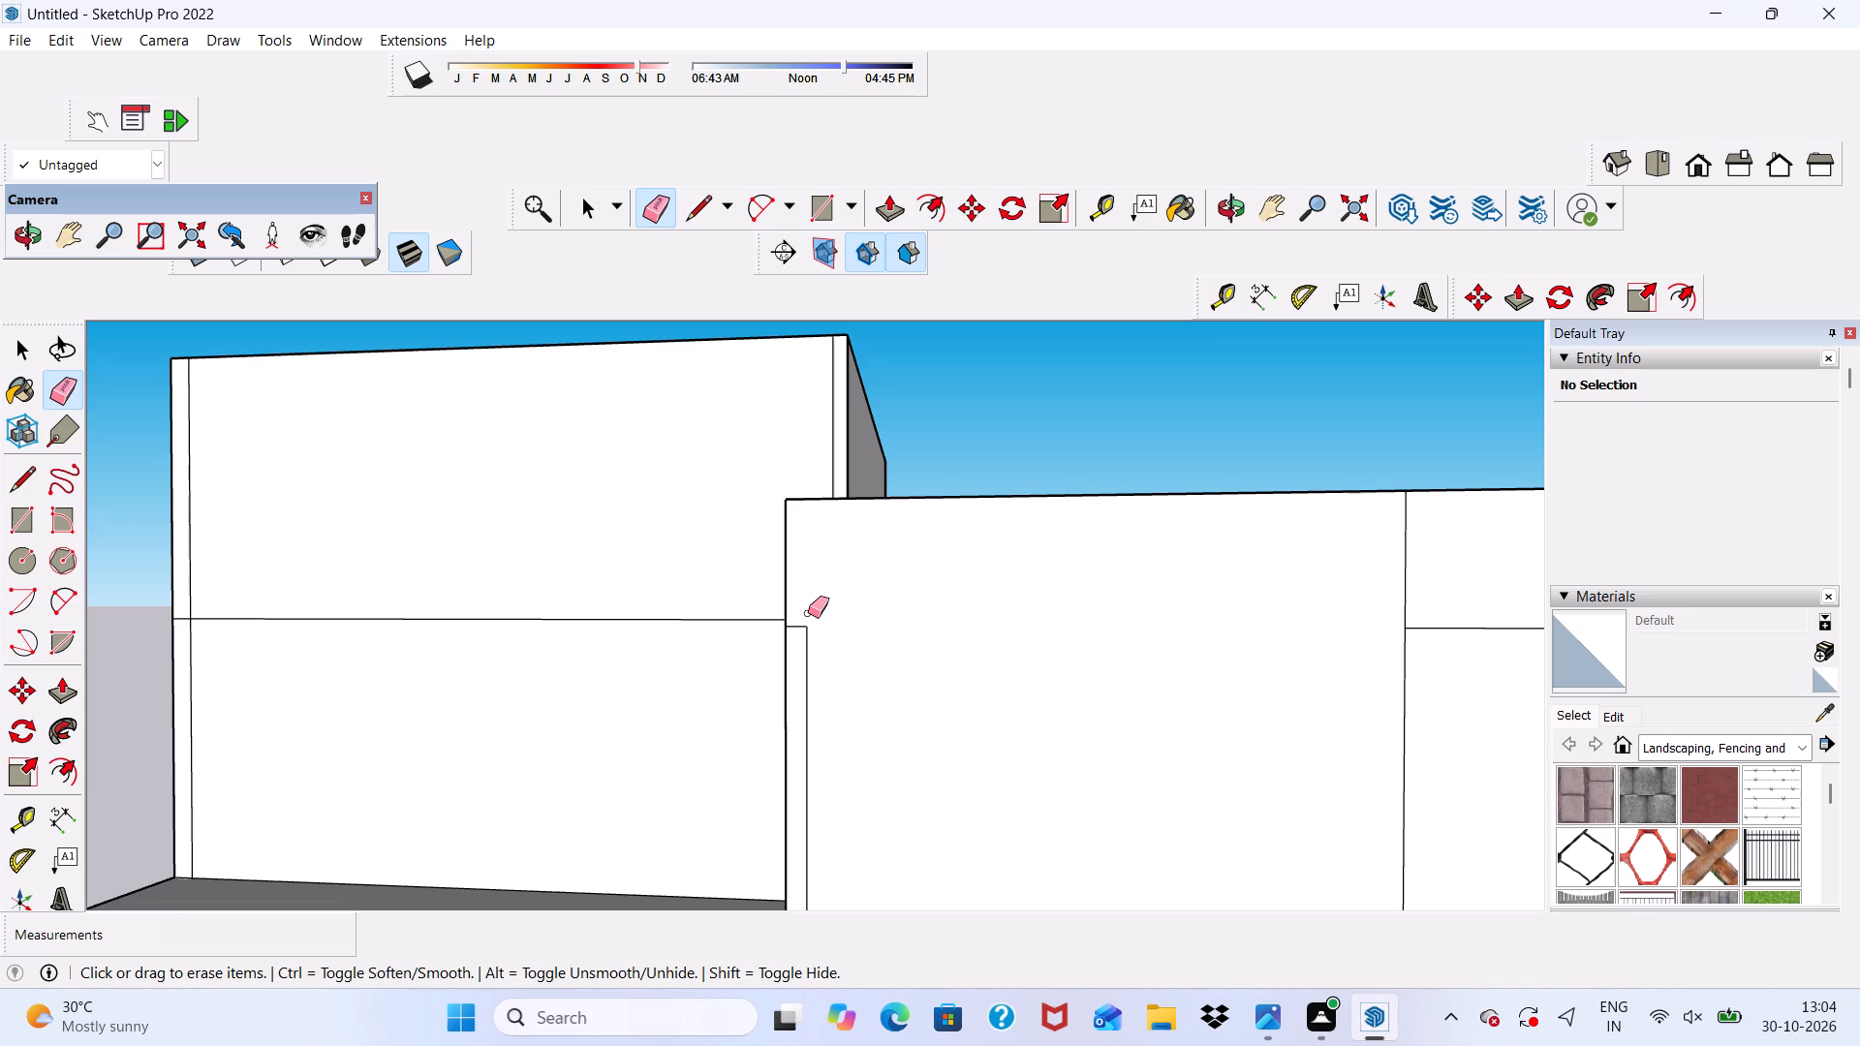
scroll(740, 436, down, 6)
scroll(891, 378, down, 8)
middle_drag(975, 572, 1051, 609)
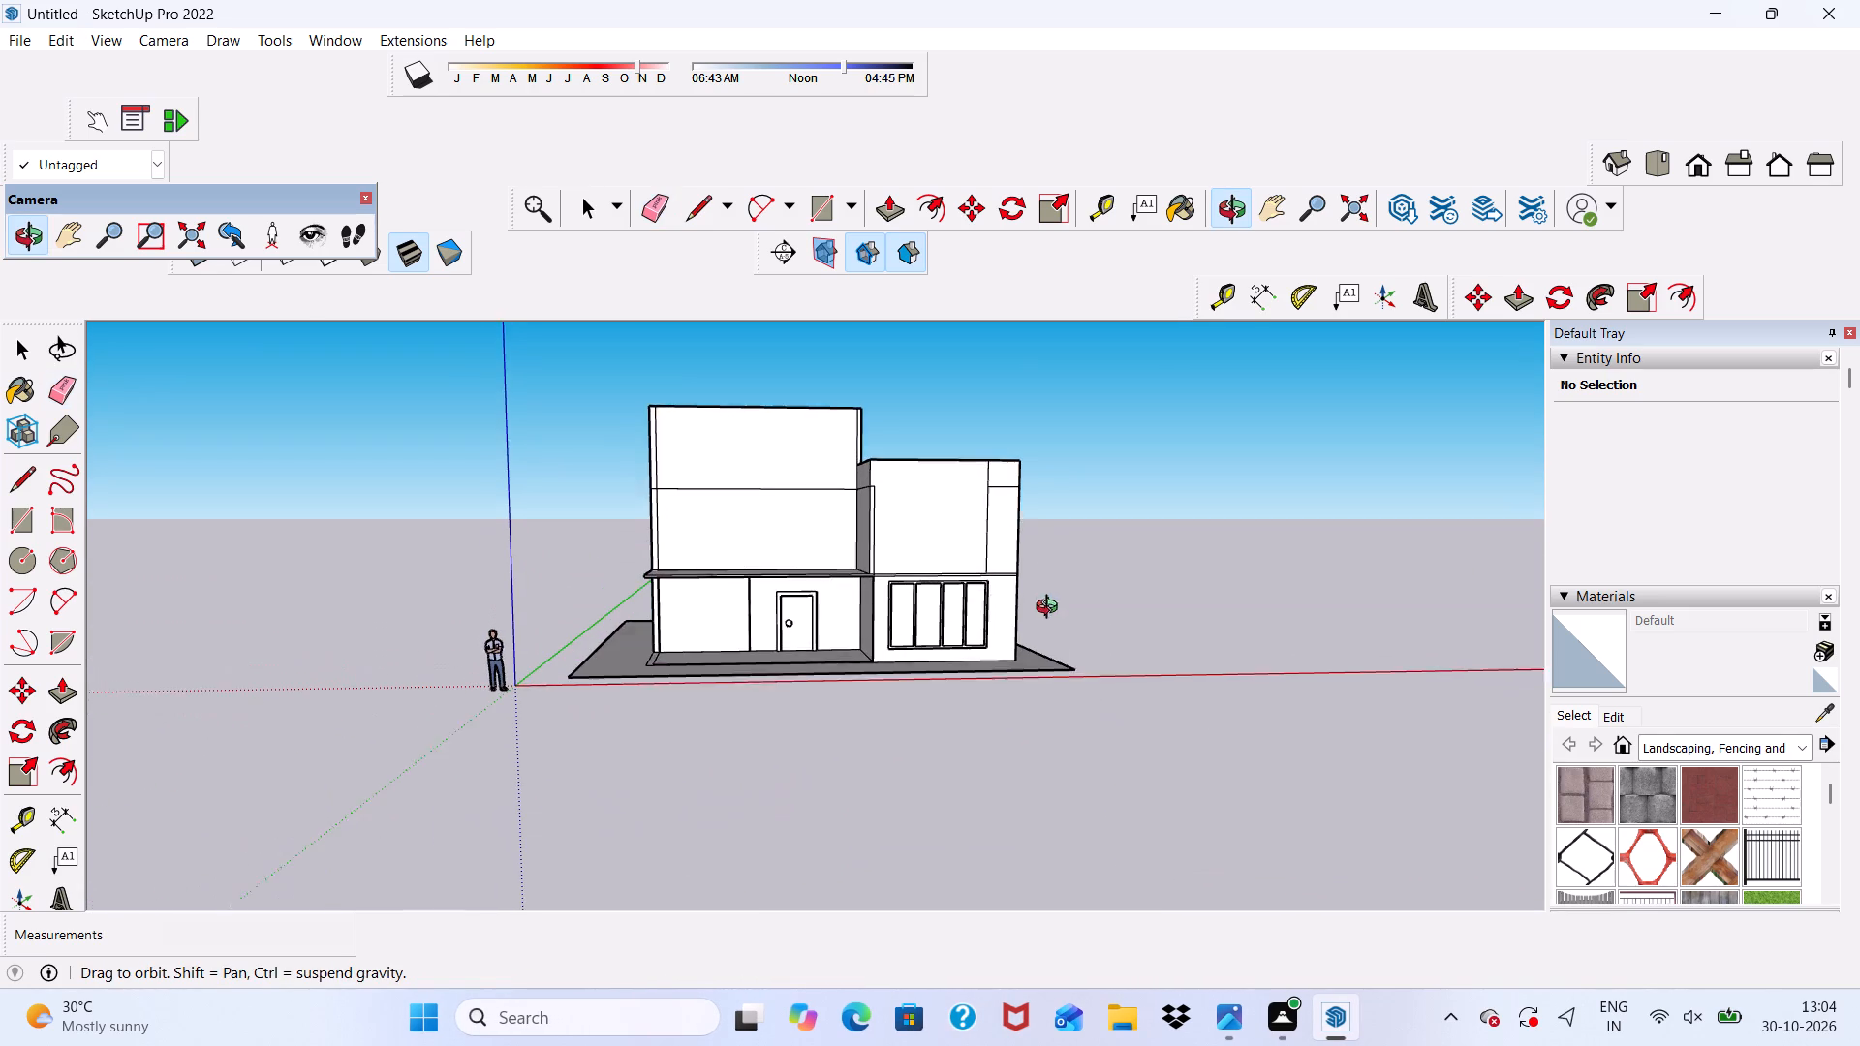
middle_drag(1051, 609, 1042, 609)
key(space)
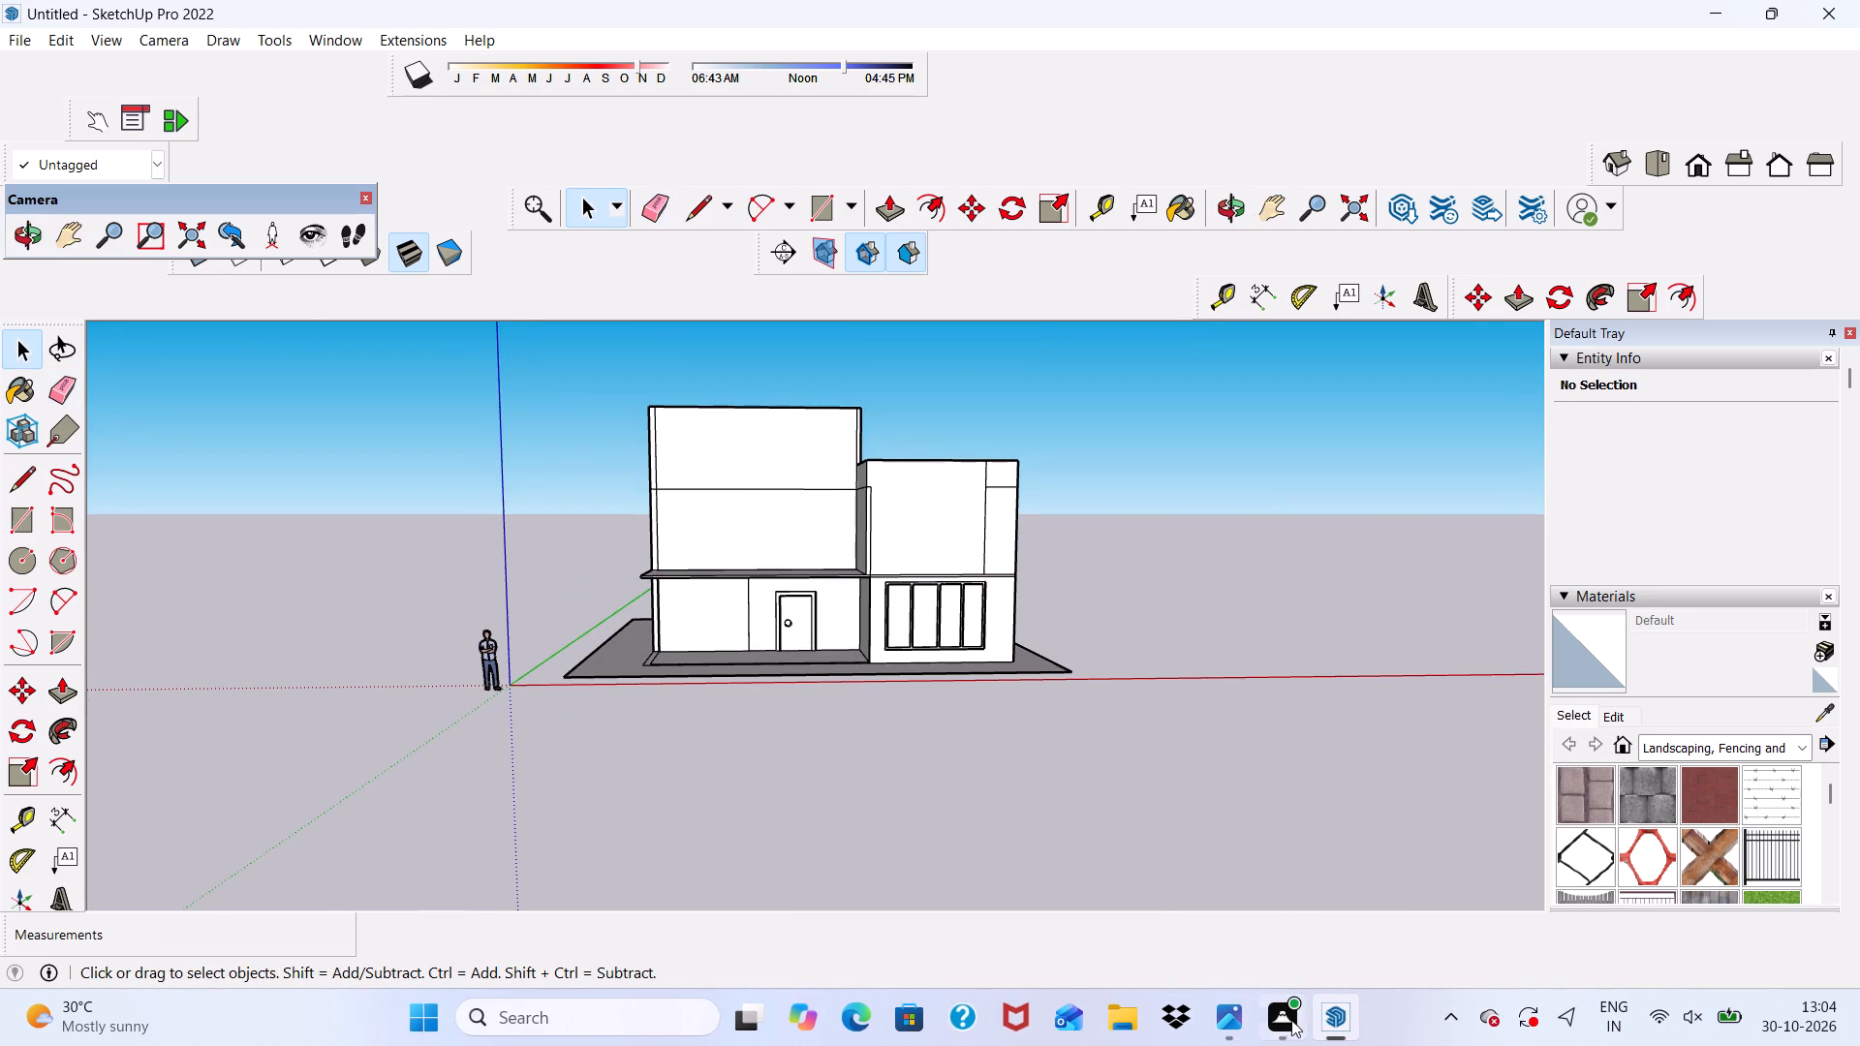
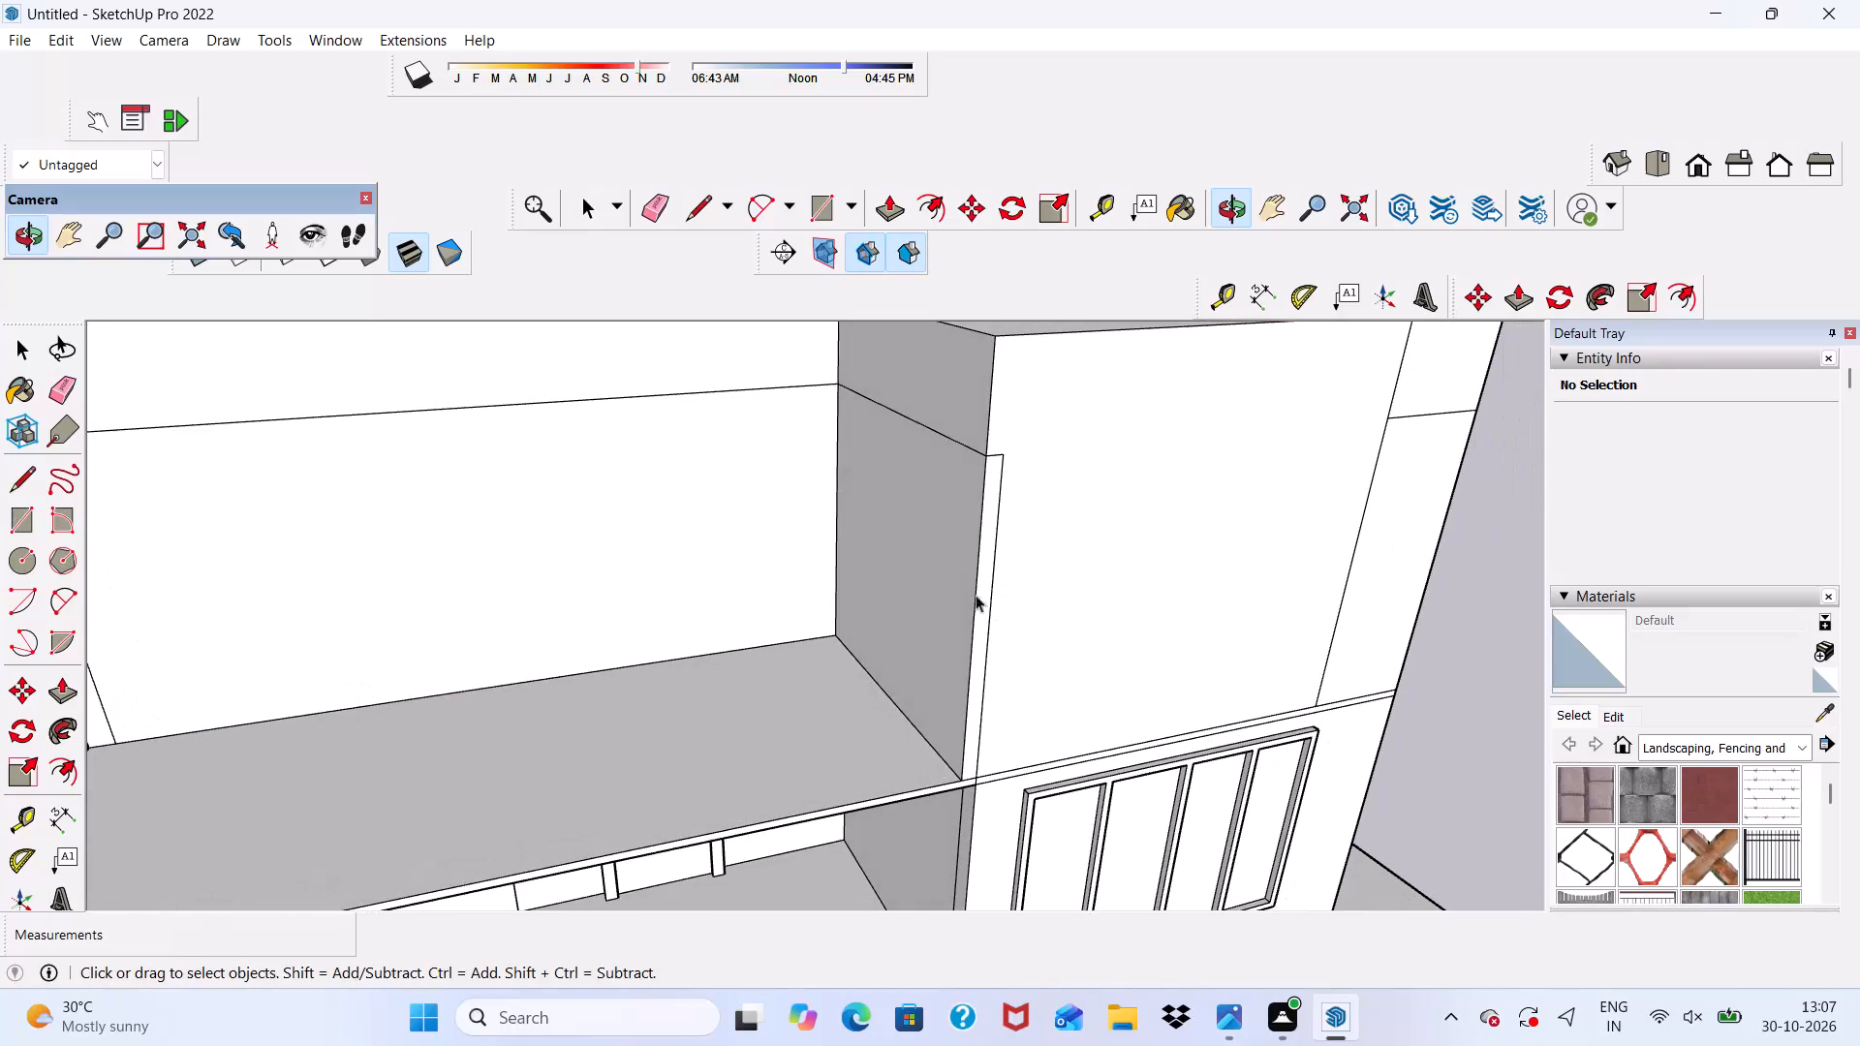
Erase the leftover seam line on the two-storey block's side wall and the narrow strip's edges at its upper front corner.
click(663, 208)
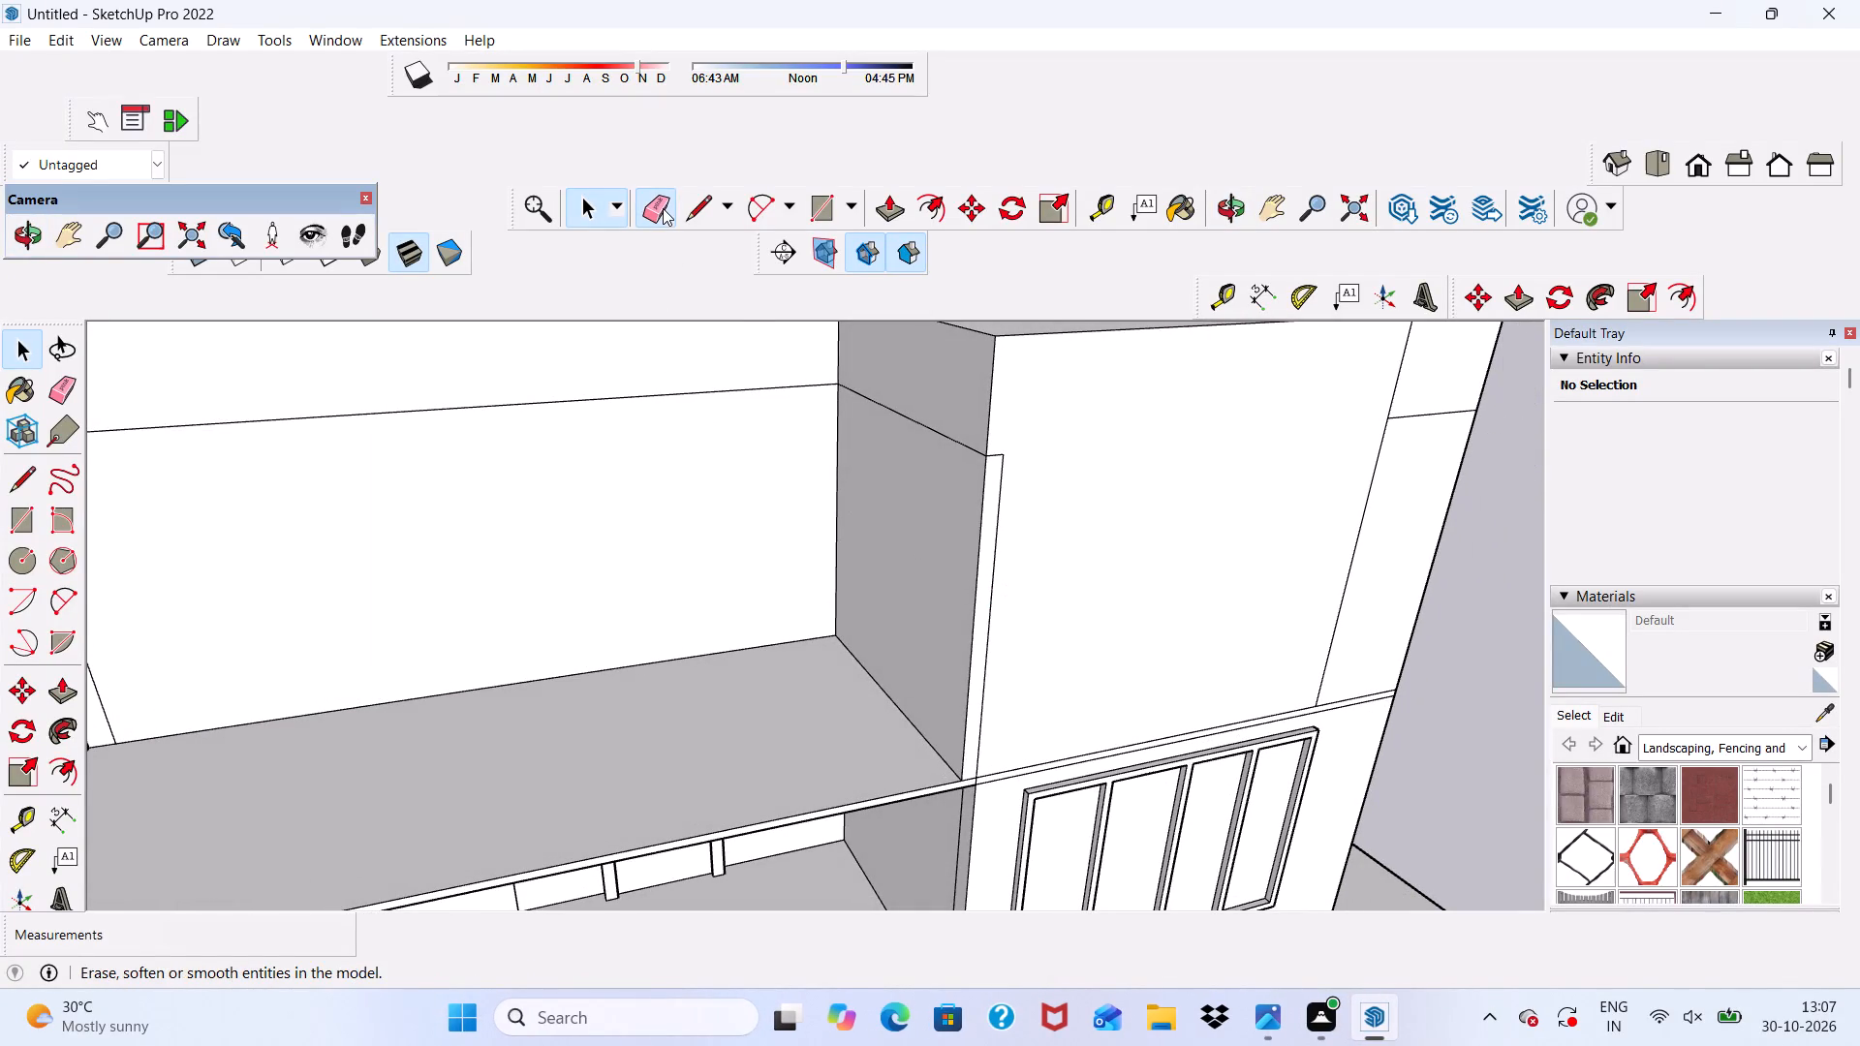
drag(888, 388, 889, 434)
scroll(997, 466, up, 4)
drag(997, 449, 1008, 517)
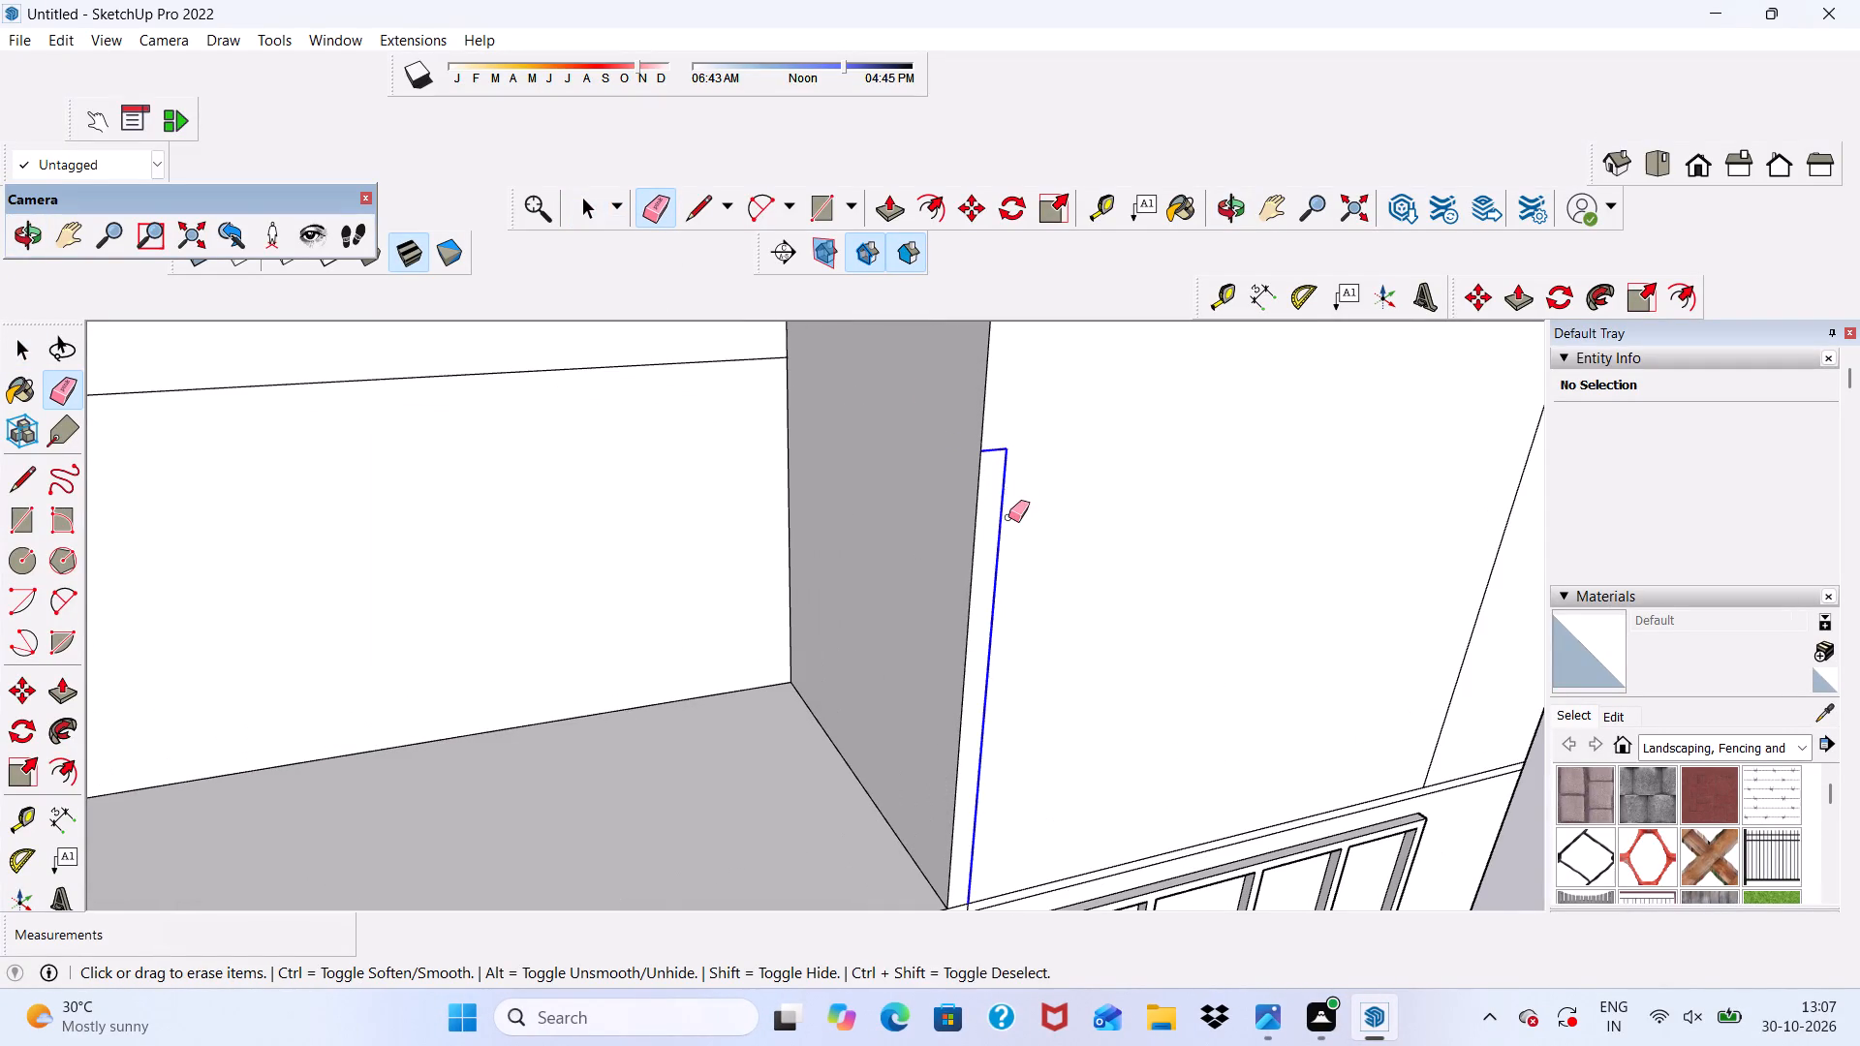
drag(1008, 517, 1008, 522)
Draw a window rectangle about 8' high by 5' 11" wide on the two-storey block's upper front wall.
scroll(904, 505, down, 8)
middle_drag(948, 578, 804, 557)
scroll(1068, 506, down, 4)
middle_drag(1038, 620, 983, 446)
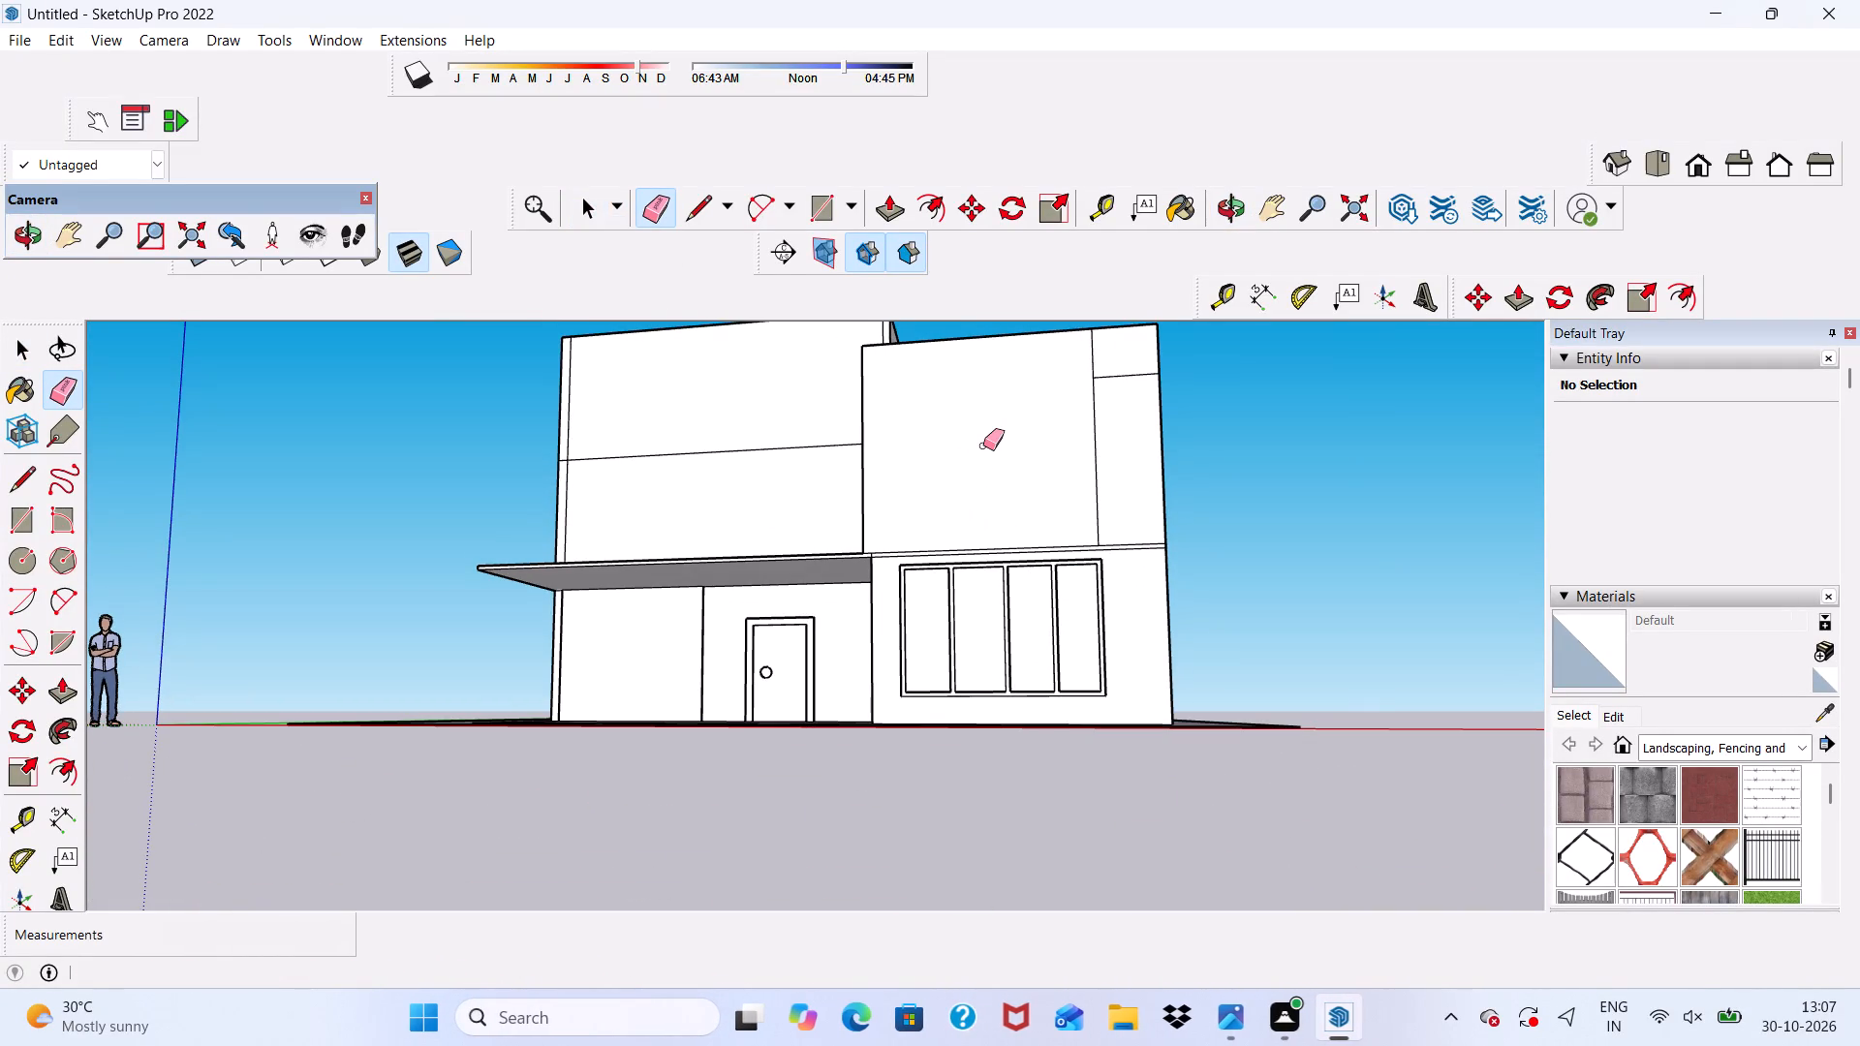
click(822, 215)
scroll(834, 319, down, 5)
scroll(934, 368, up, 5)
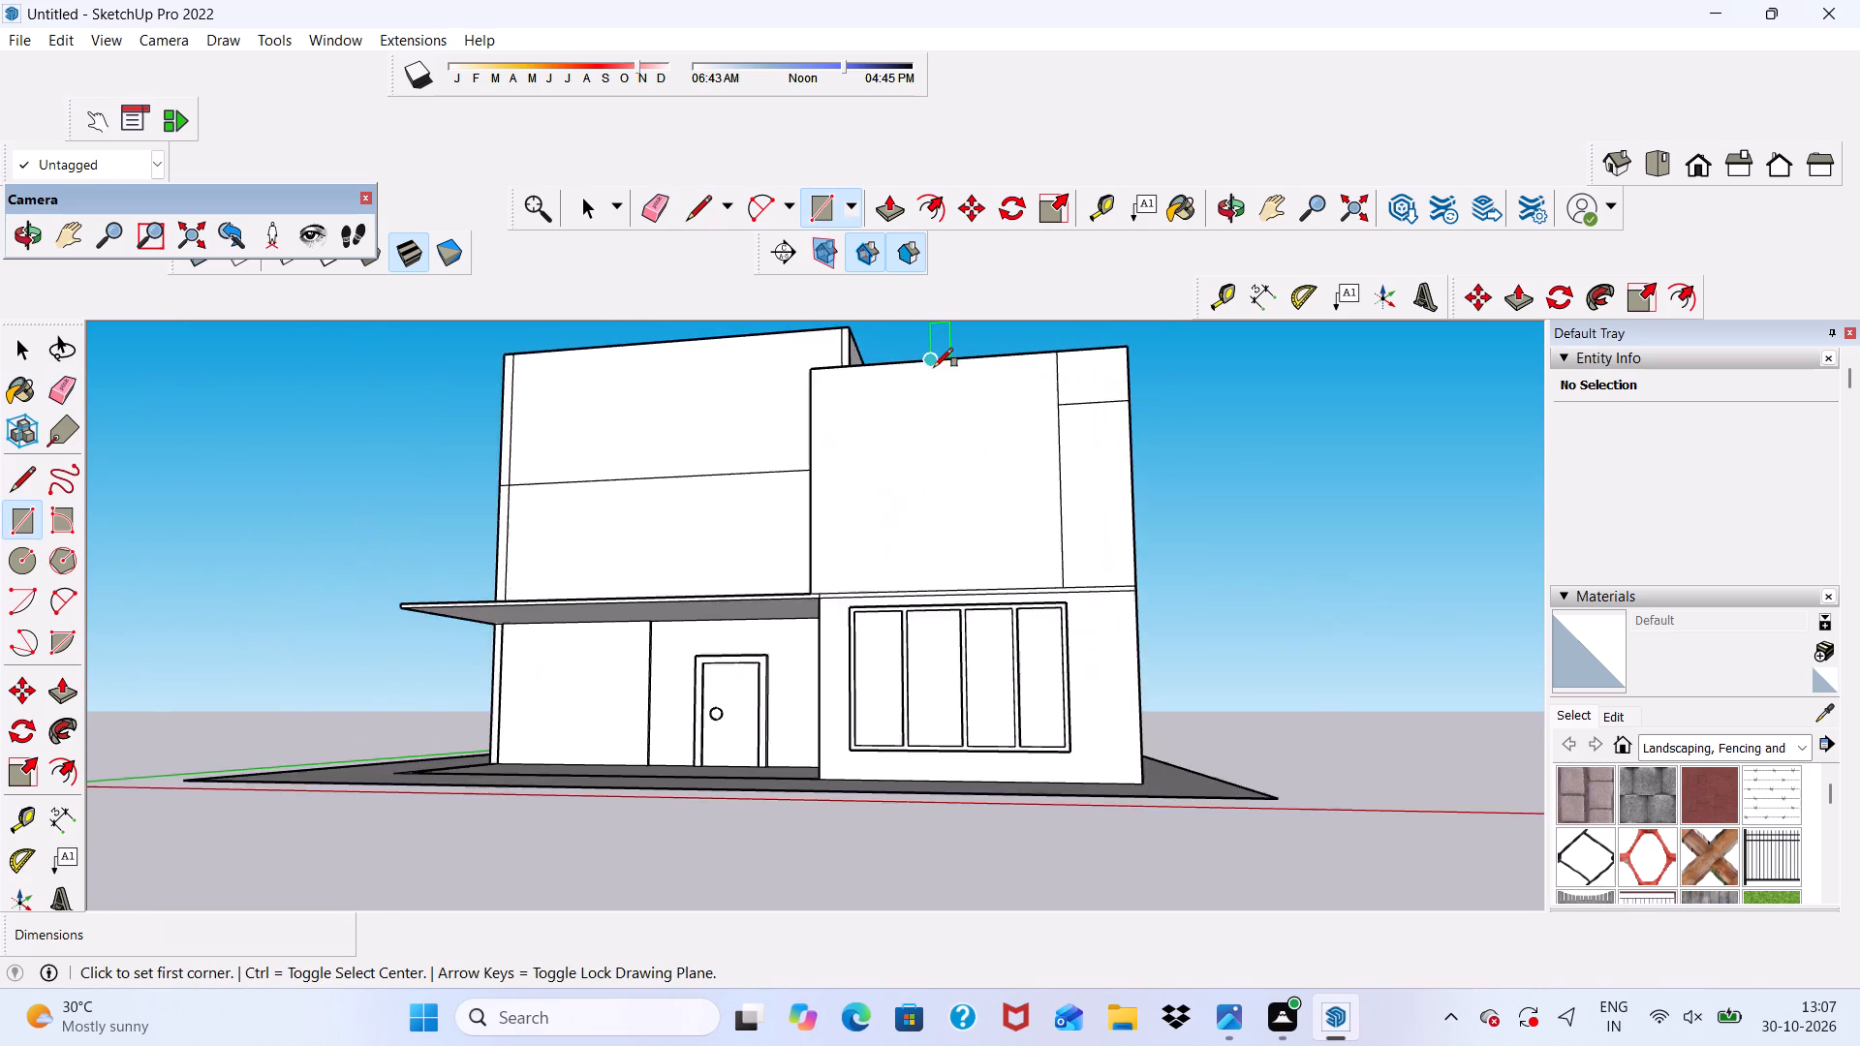
scroll(934, 367, up, 4)
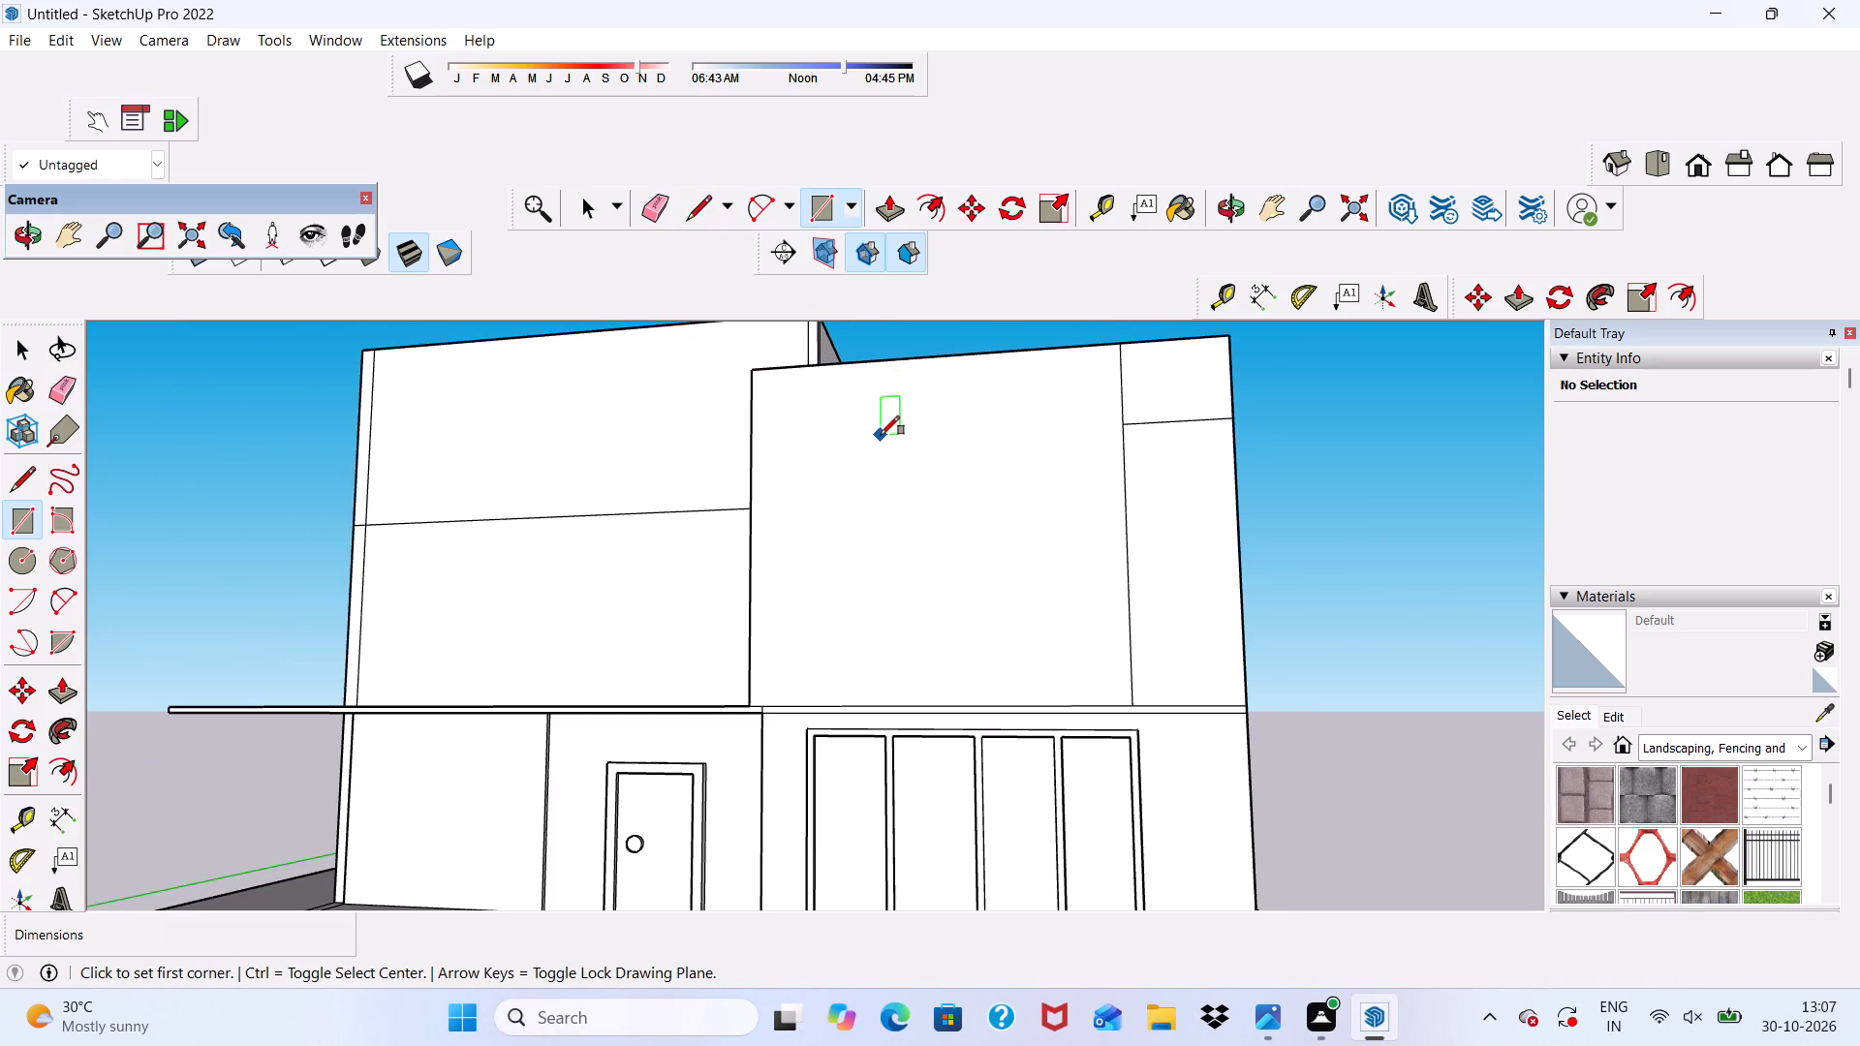
click(881, 431)
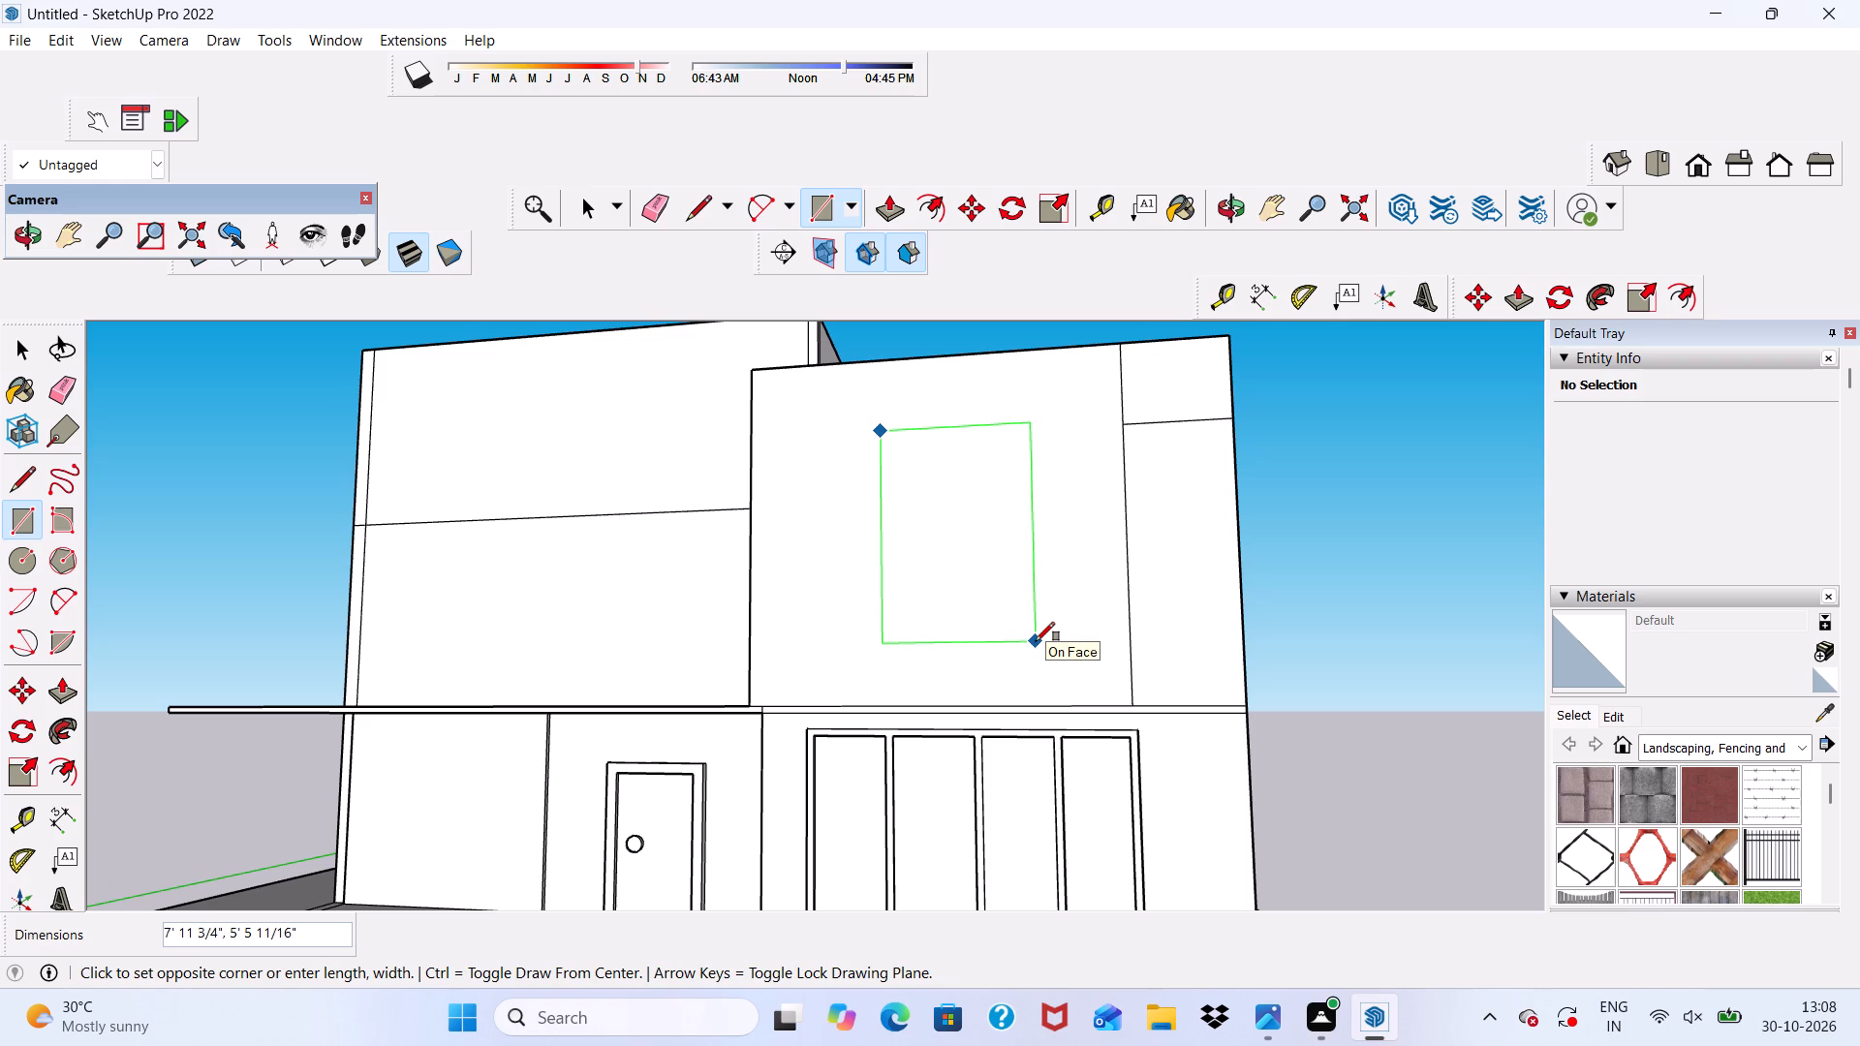
click(1048, 641)
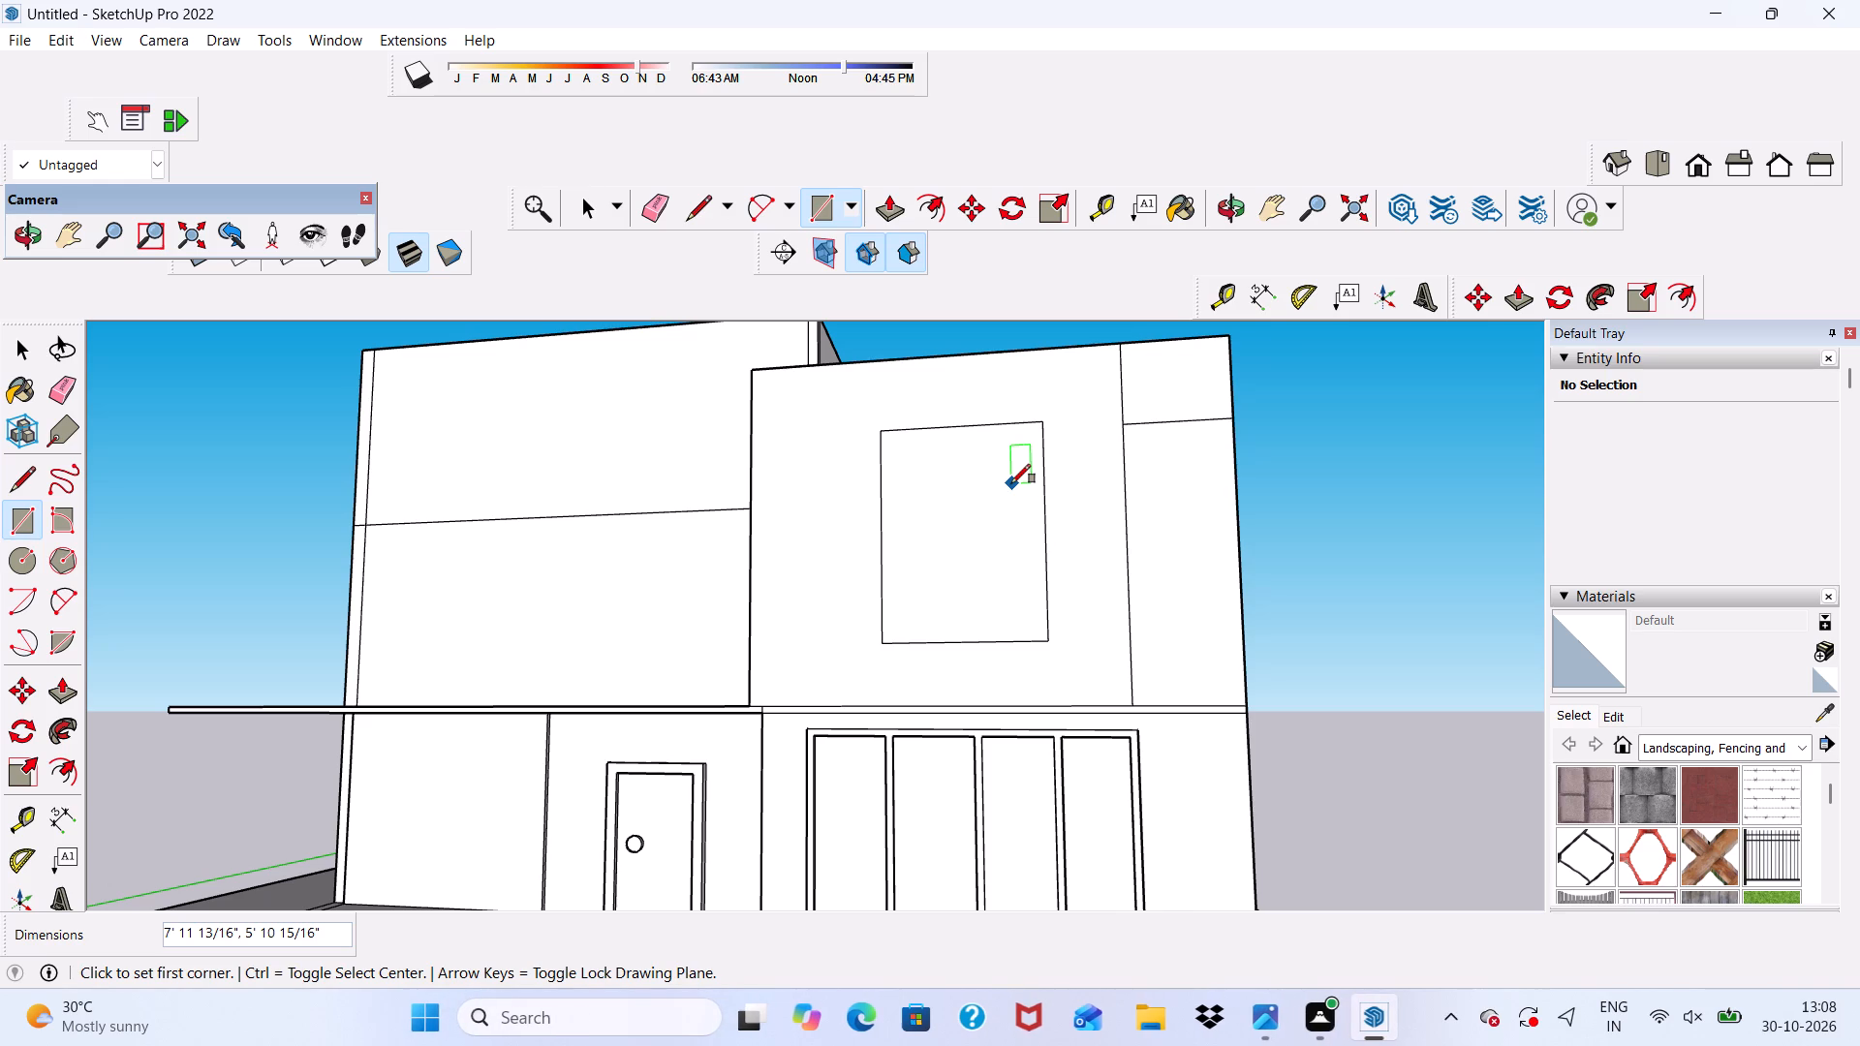
Offset the upper-storey window rectangle outward by 3" to form its frame outline.
scroll(1011, 483, up, 2)
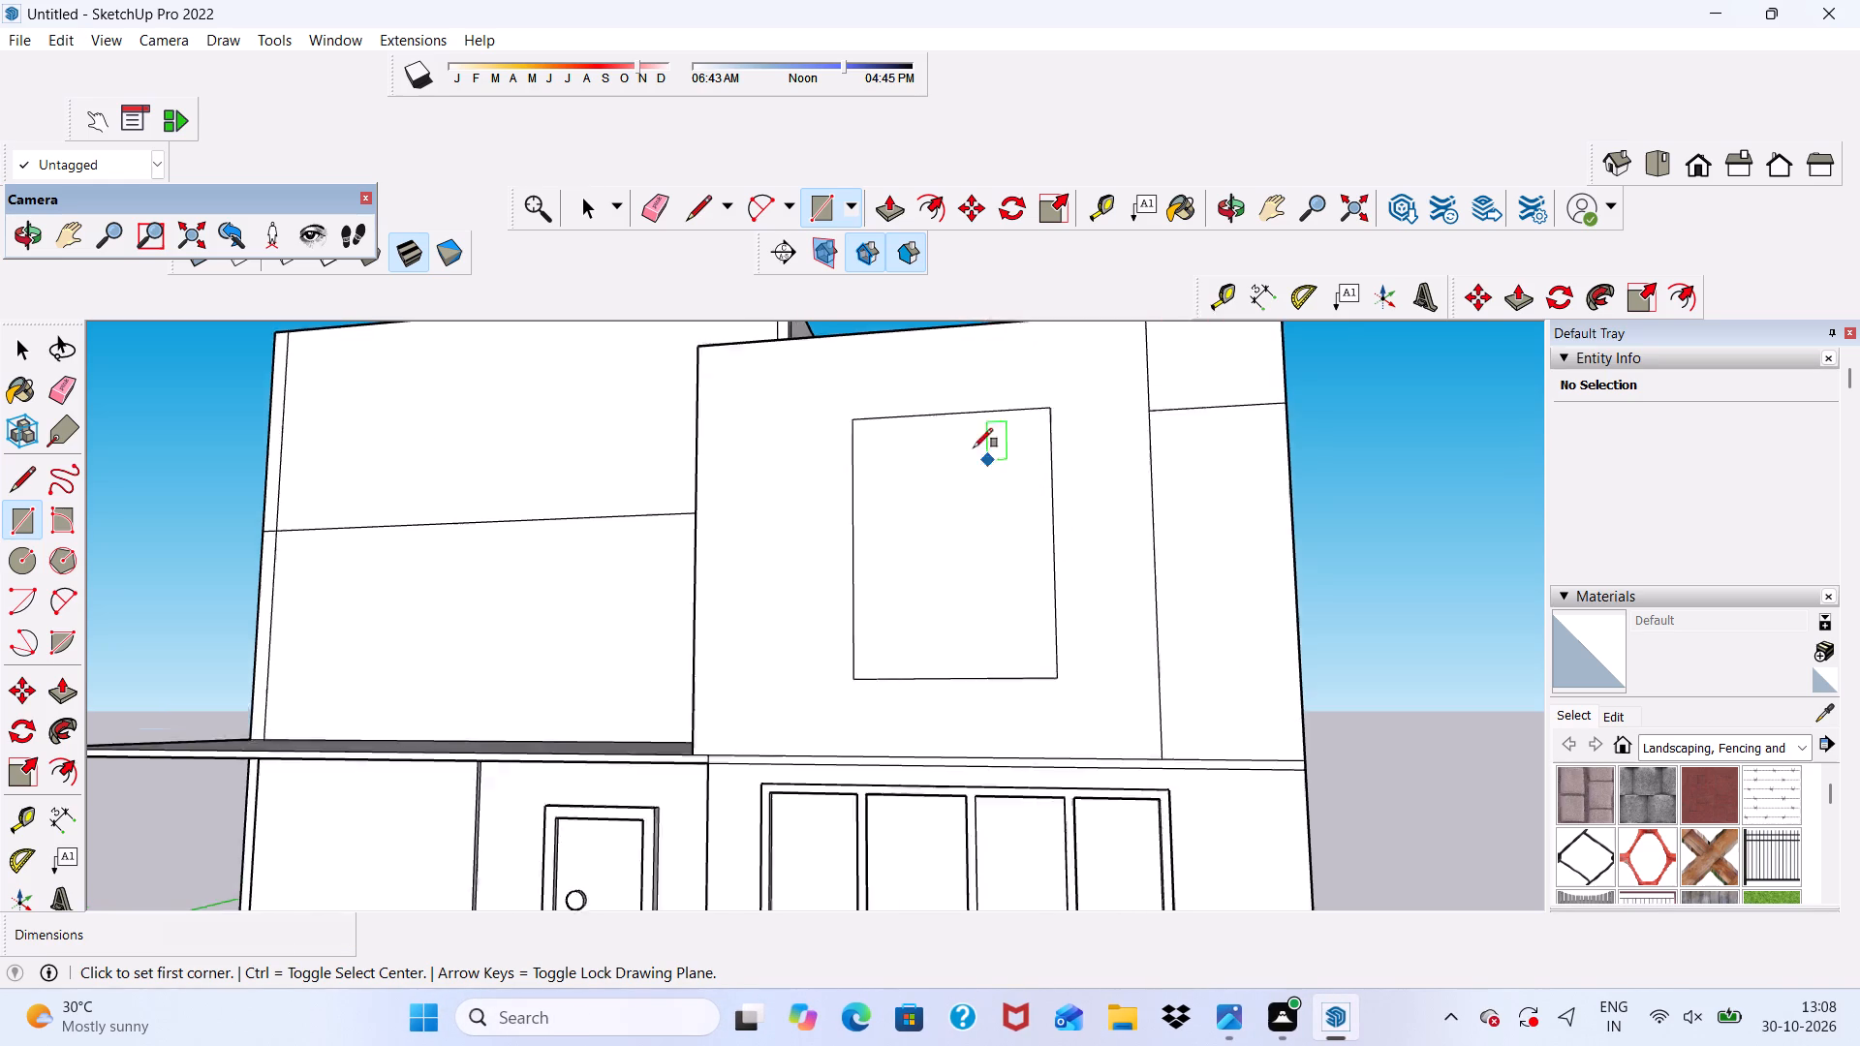
scroll(945, 445, down, 5)
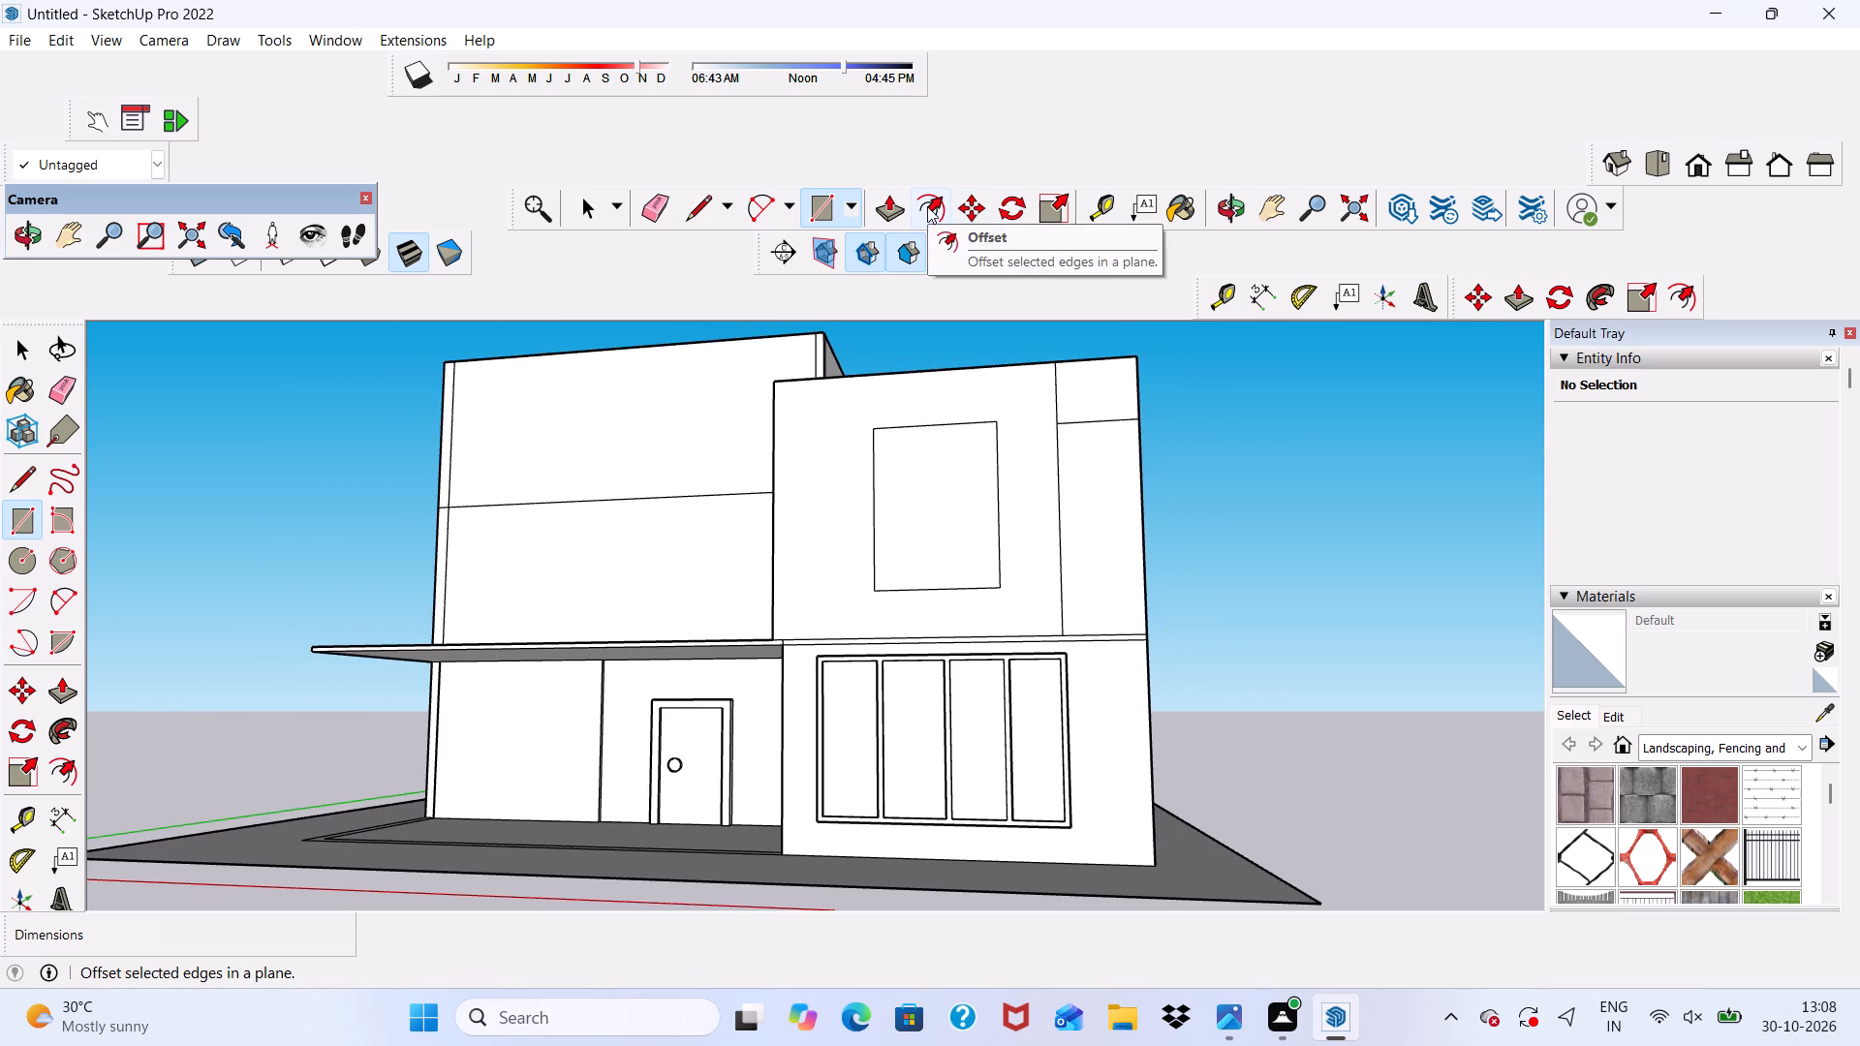
click(927, 206)
scroll(909, 412, up, 5)
click(879, 544)
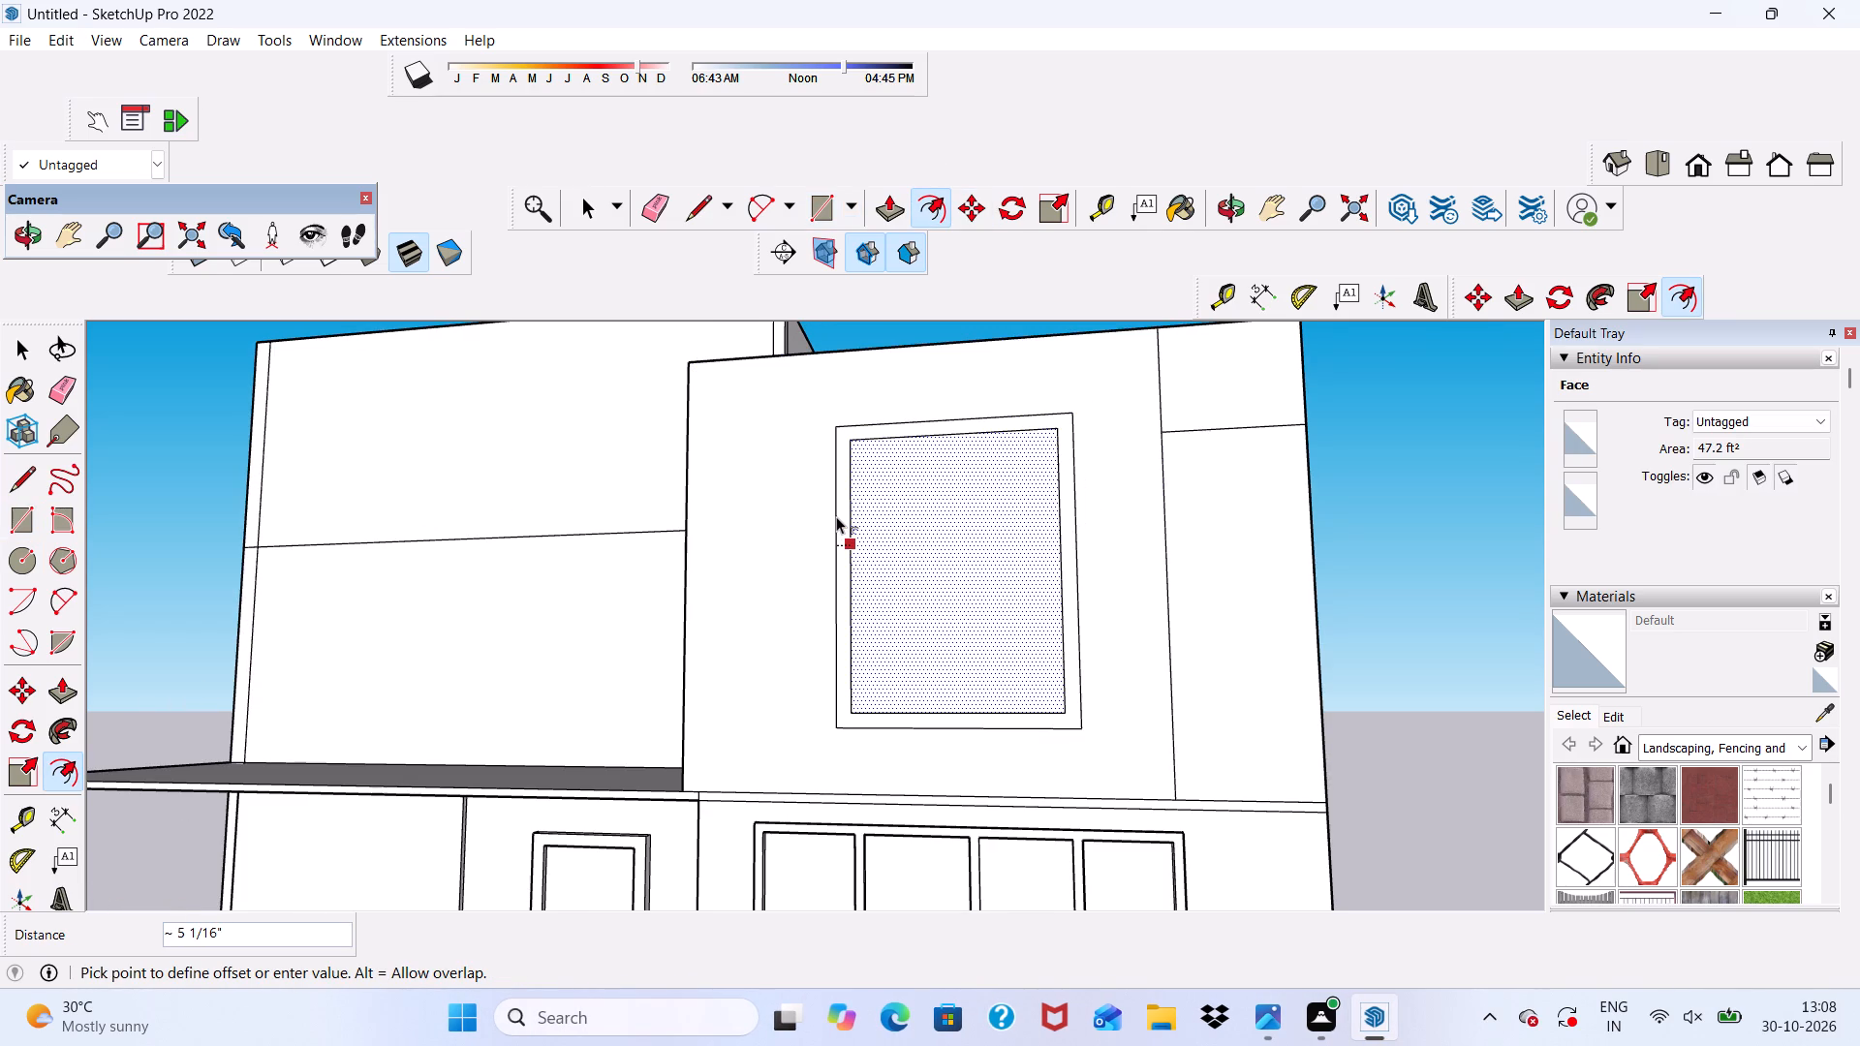
key(3)
key(shift+quotedbl)
key(Return)
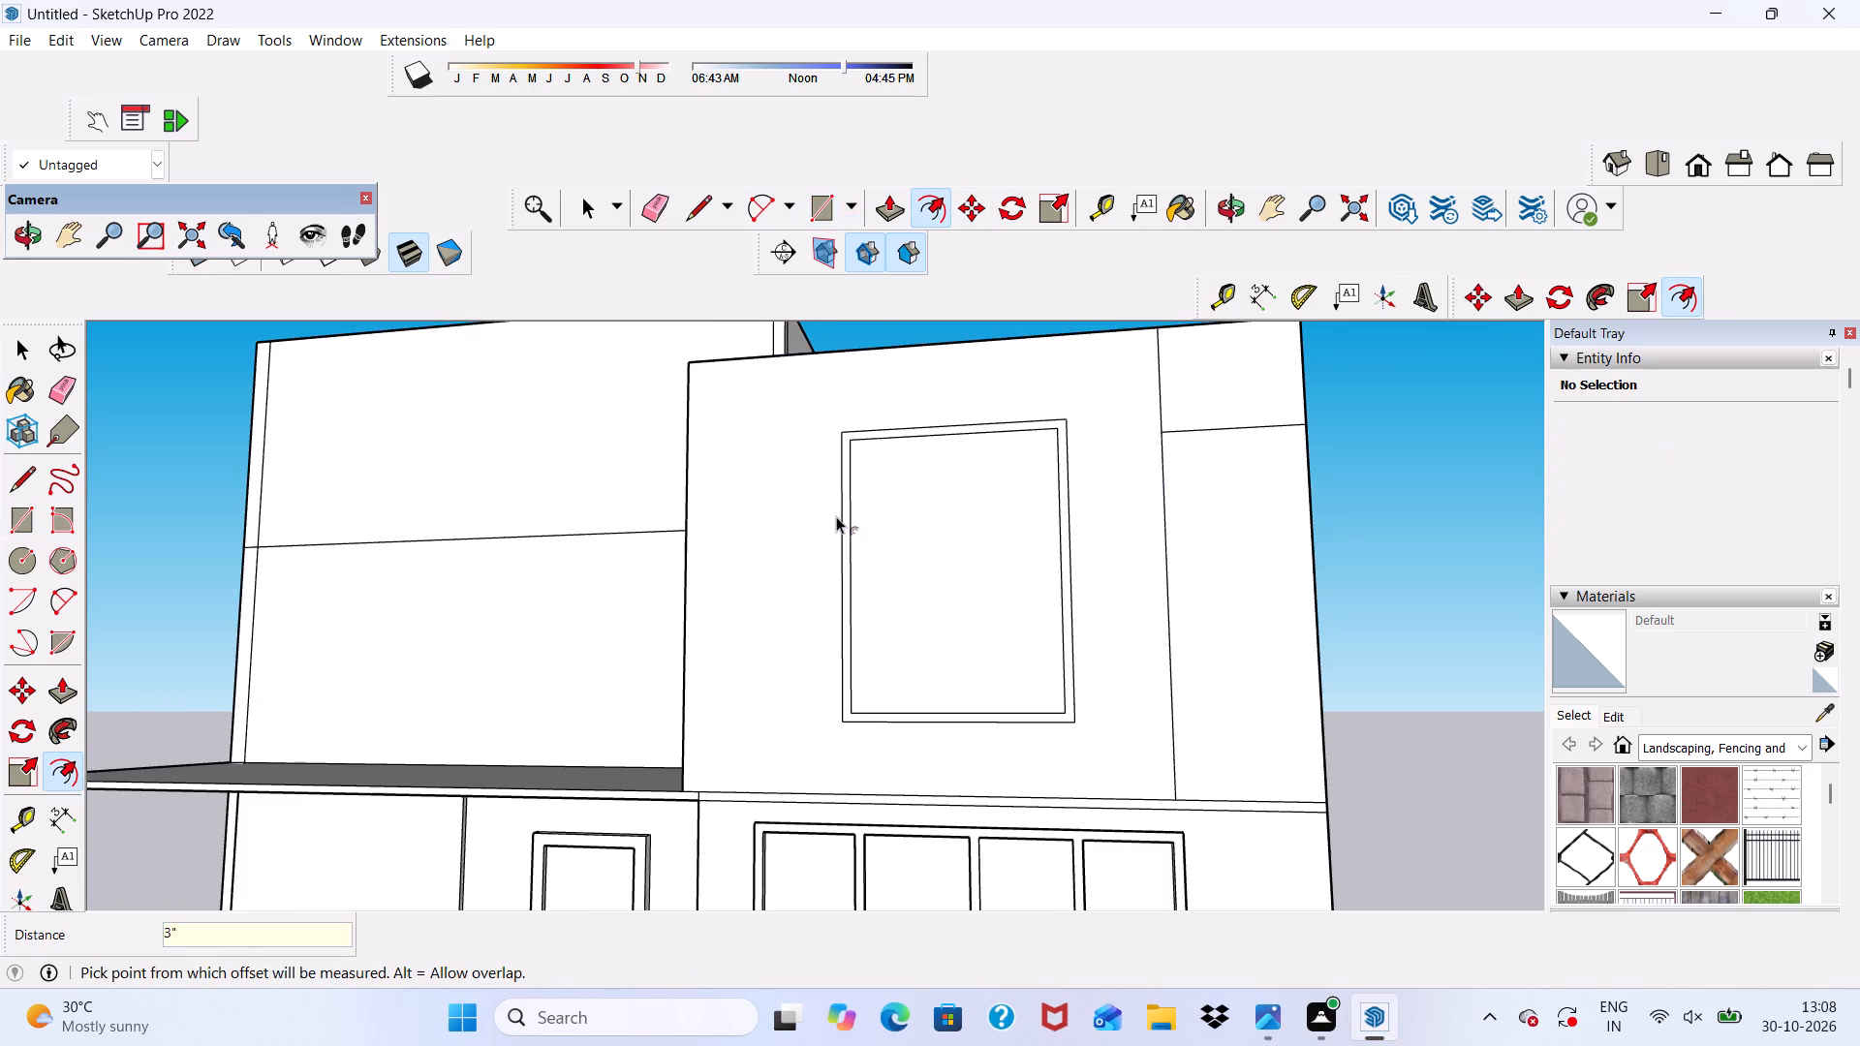
Place a vertical guide about 2' 11 1/2" in from the window's inner left edge, at the middle of the opening.
scroll(980, 339, down, 6)
middle_drag(949, 431, 1051, 504)
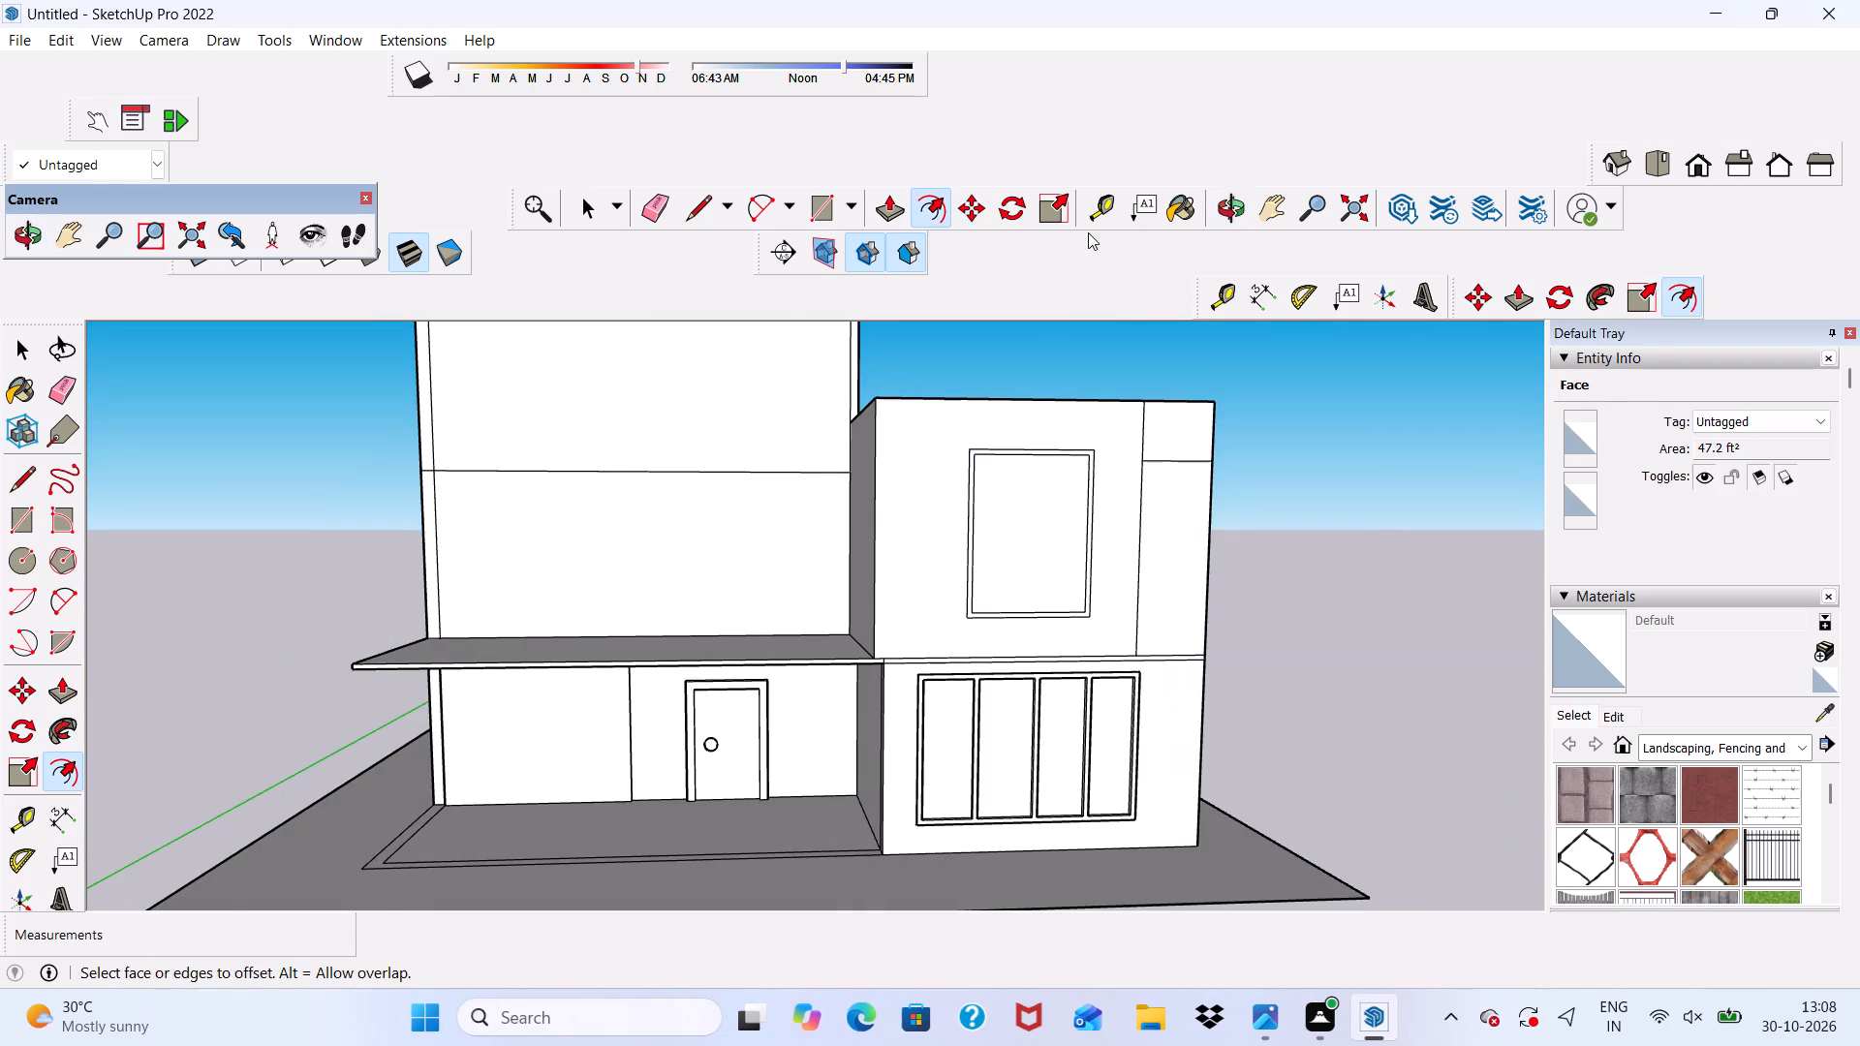
click(1100, 185)
scroll(940, 643, up, 5)
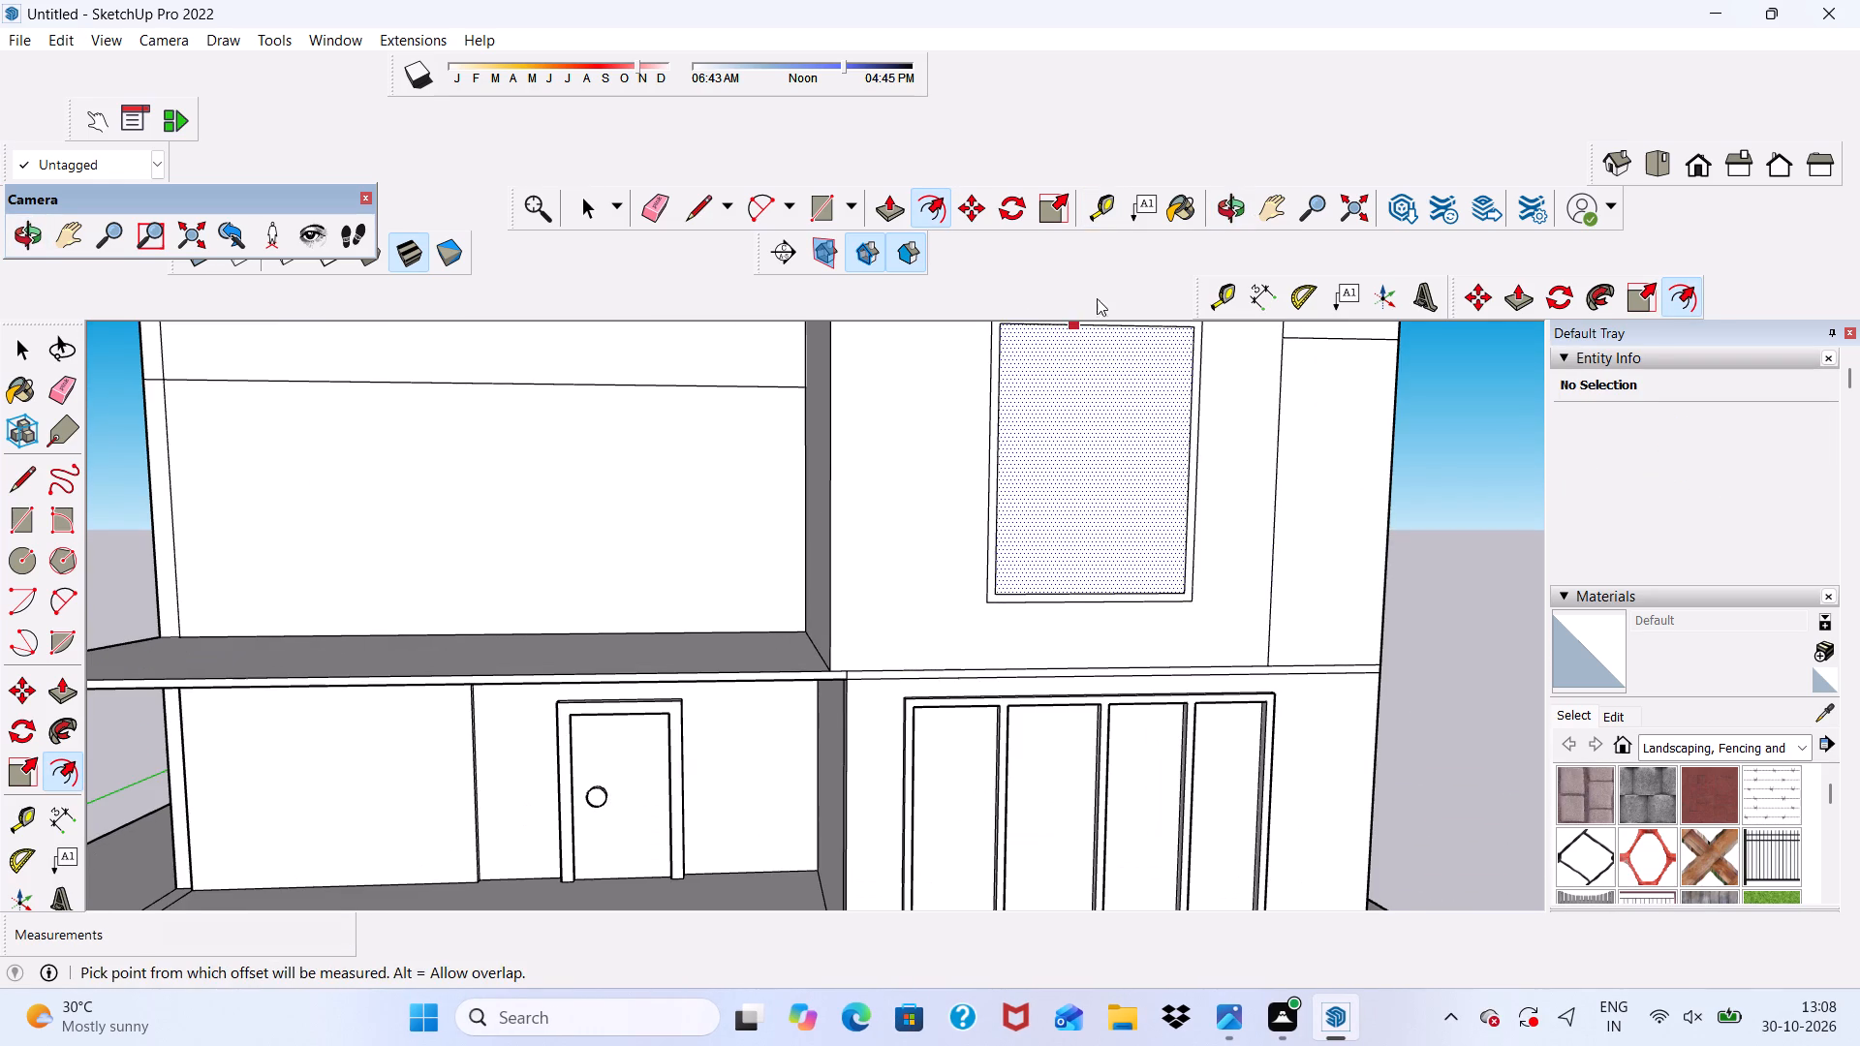
click(1107, 197)
scroll(1040, 478, up, 4)
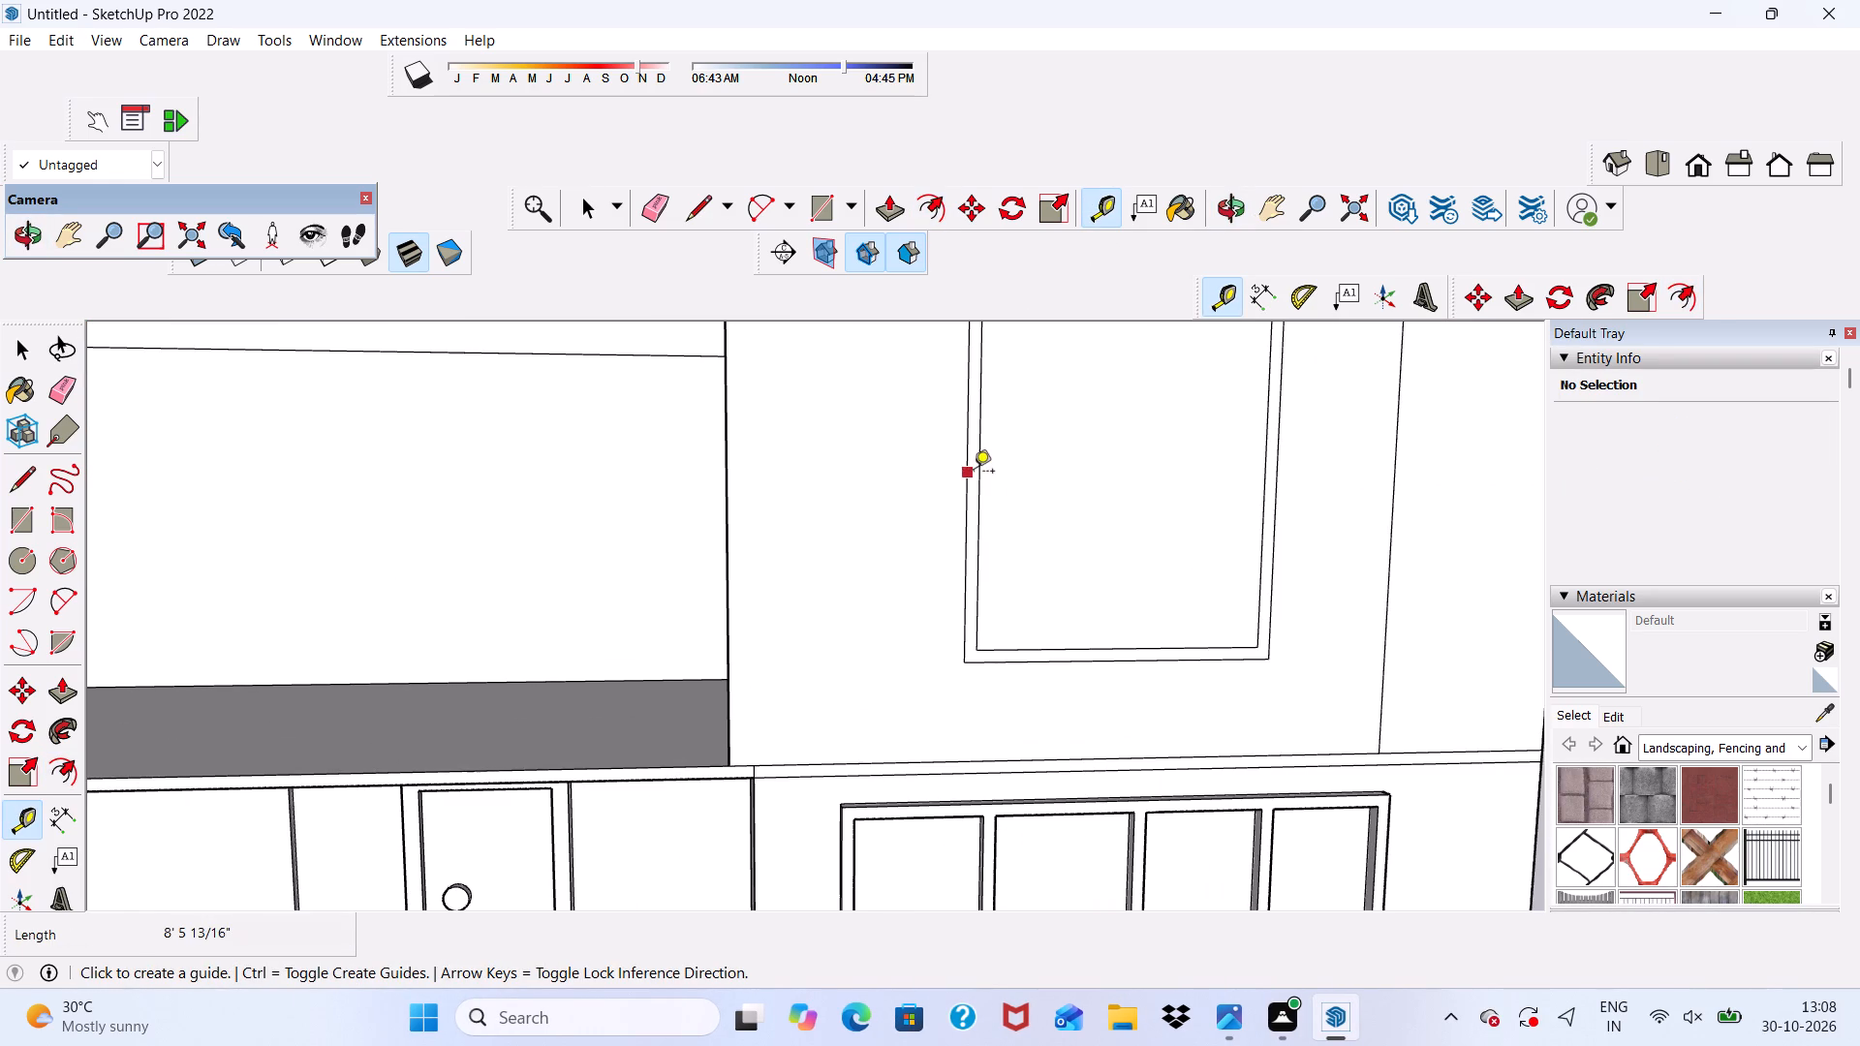
click(978, 467)
scroll(999, 488, down, 4)
scroll(1069, 450, down, 5)
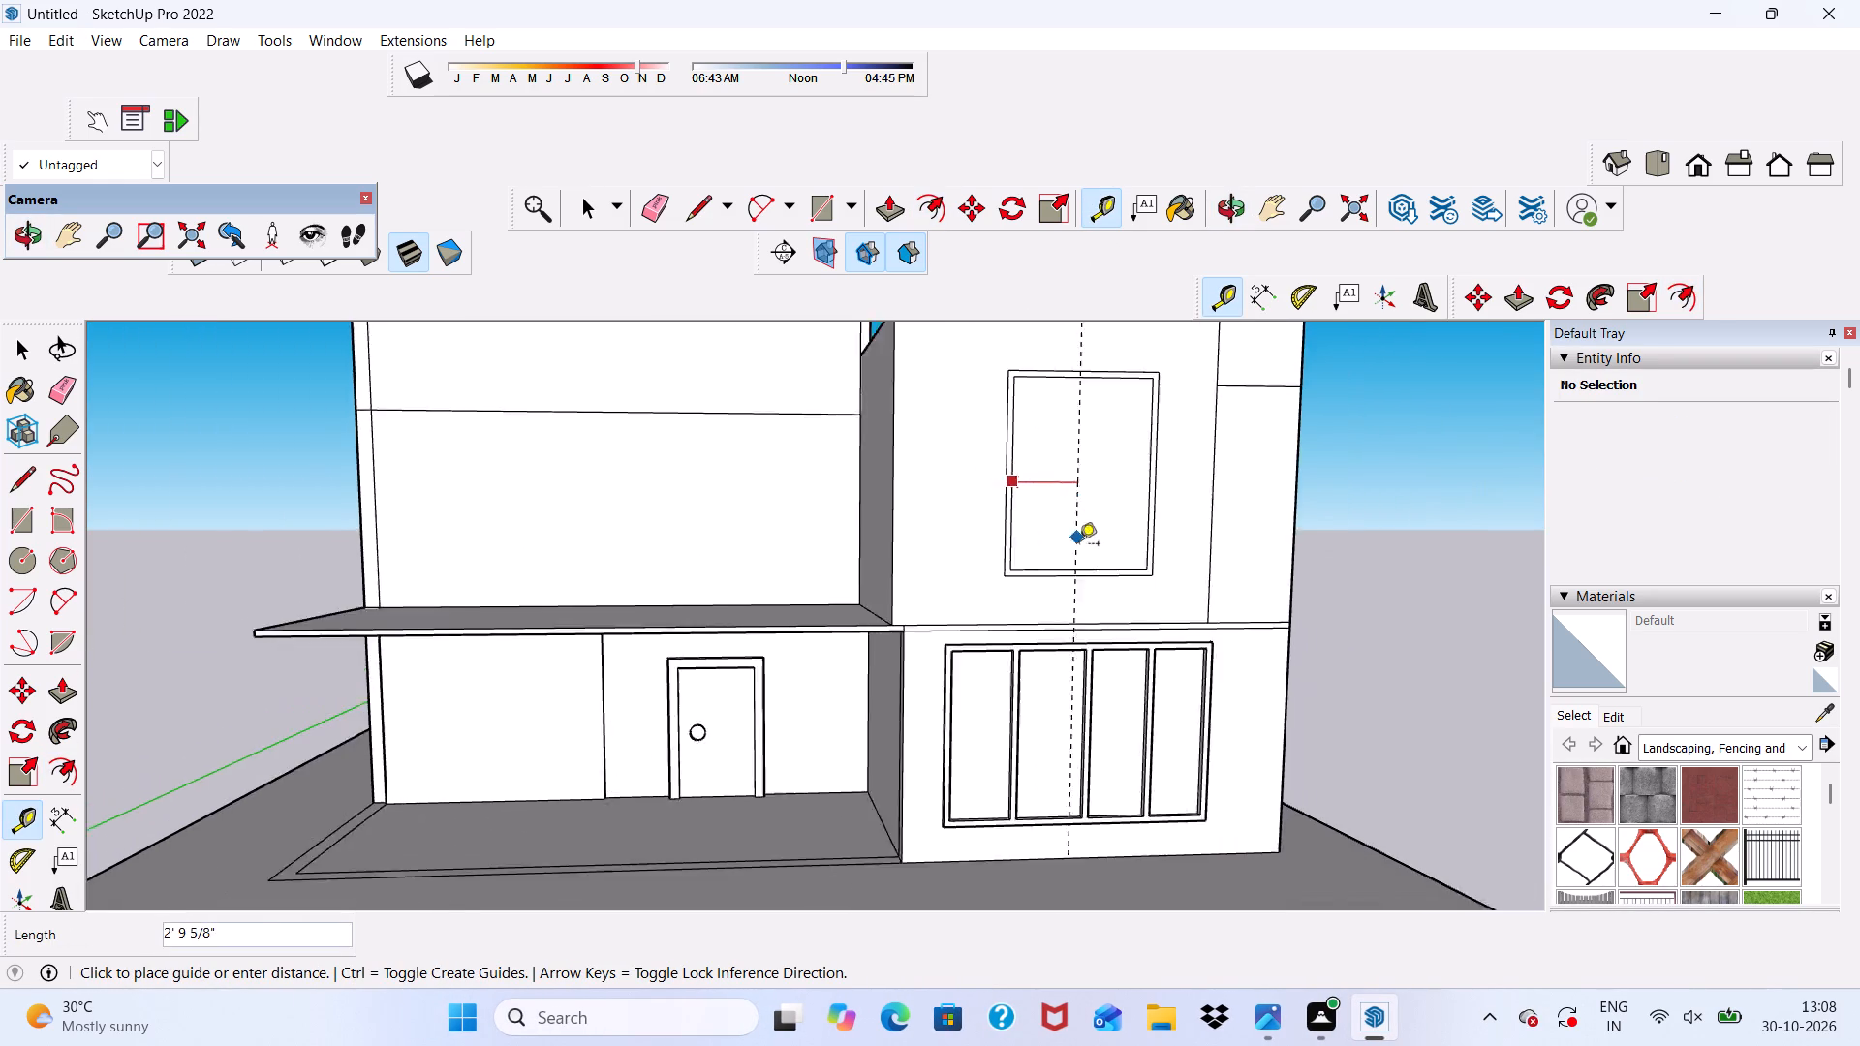
scroll(1096, 404, up, 4)
click(1085, 391)
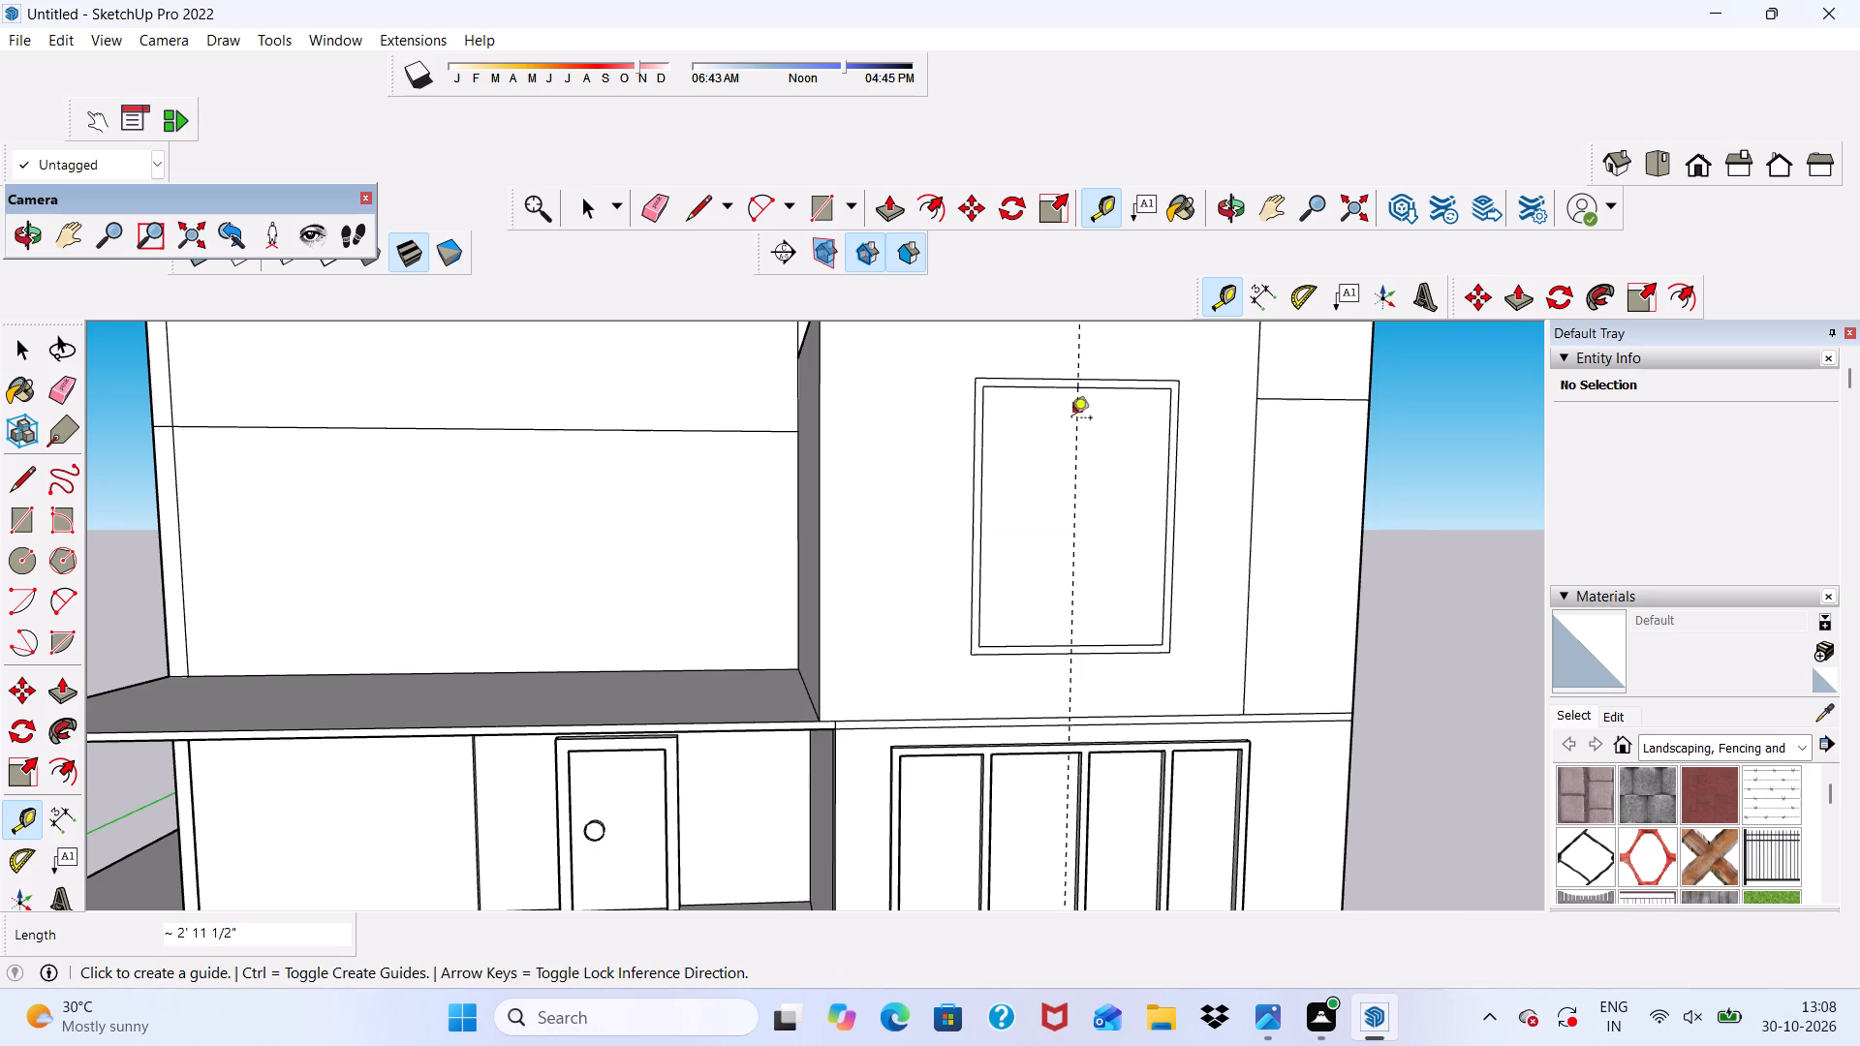
Place a second vertical guide 3" to the right of the window's centre guide.
click(1082, 425)
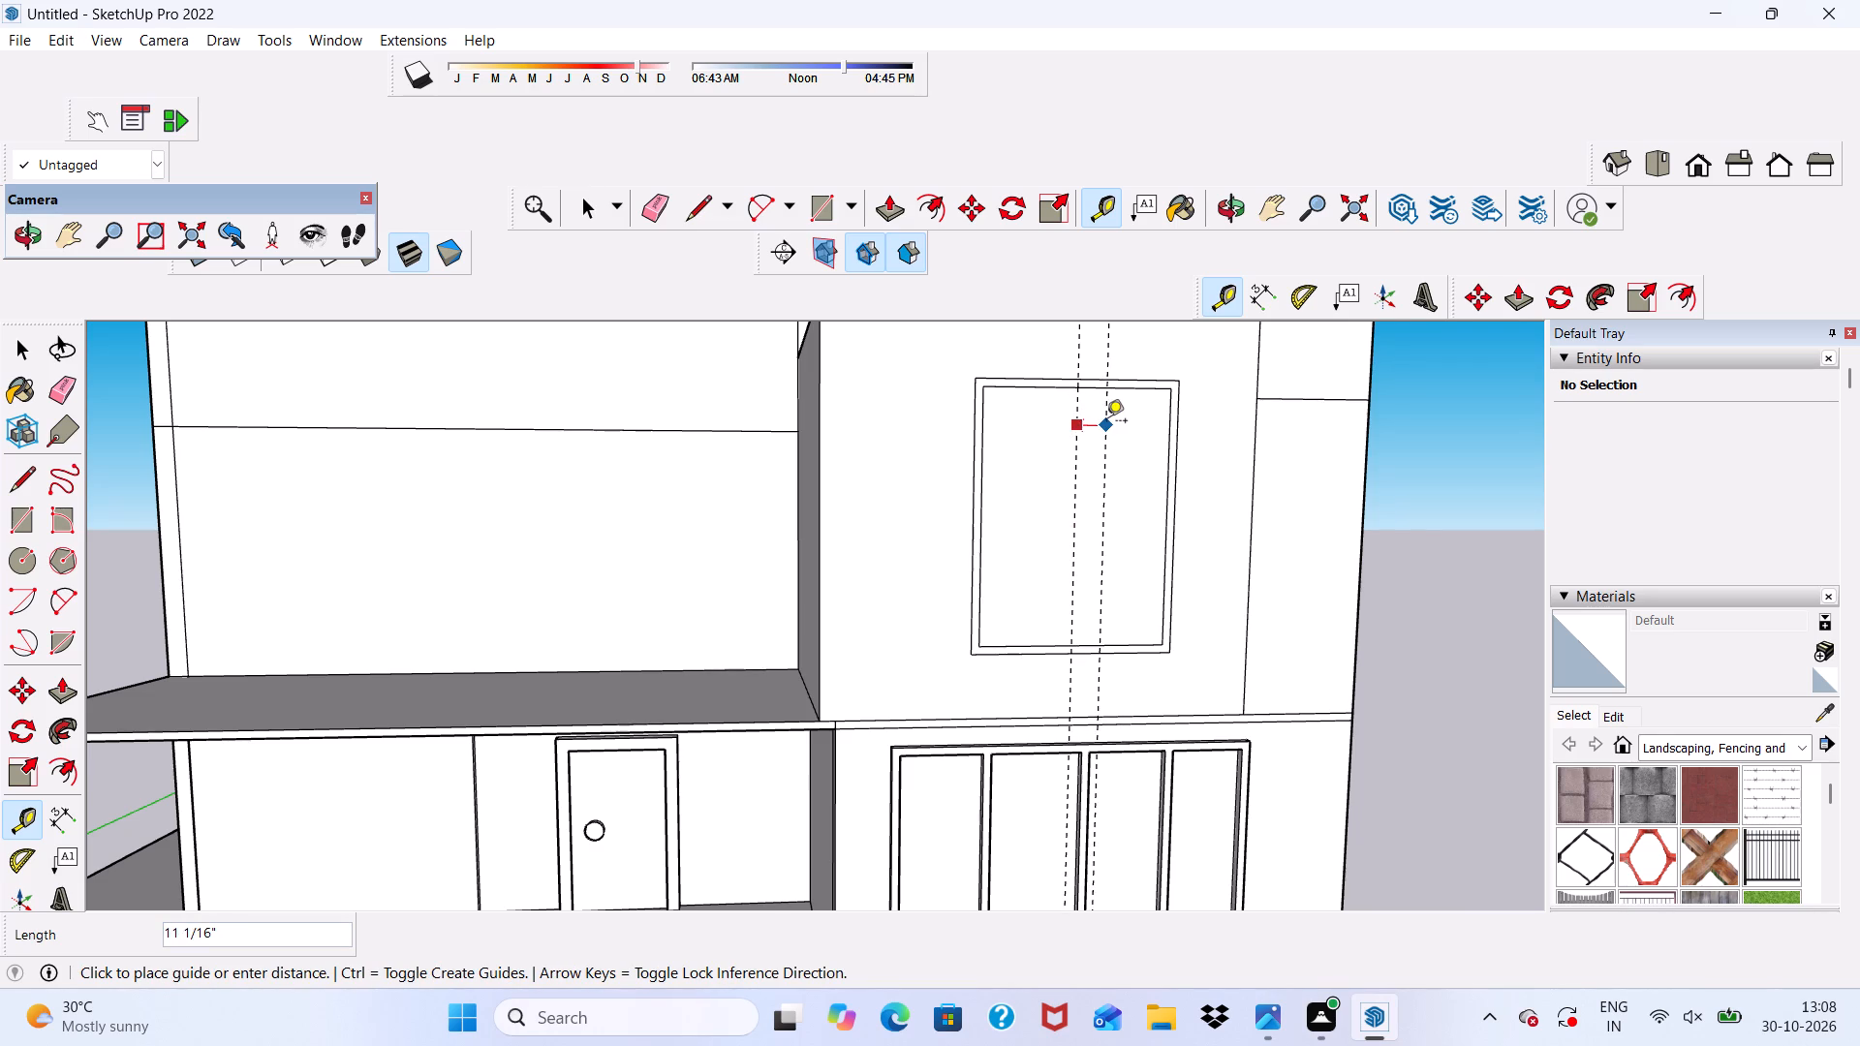
scroll(1107, 422, up, 6)
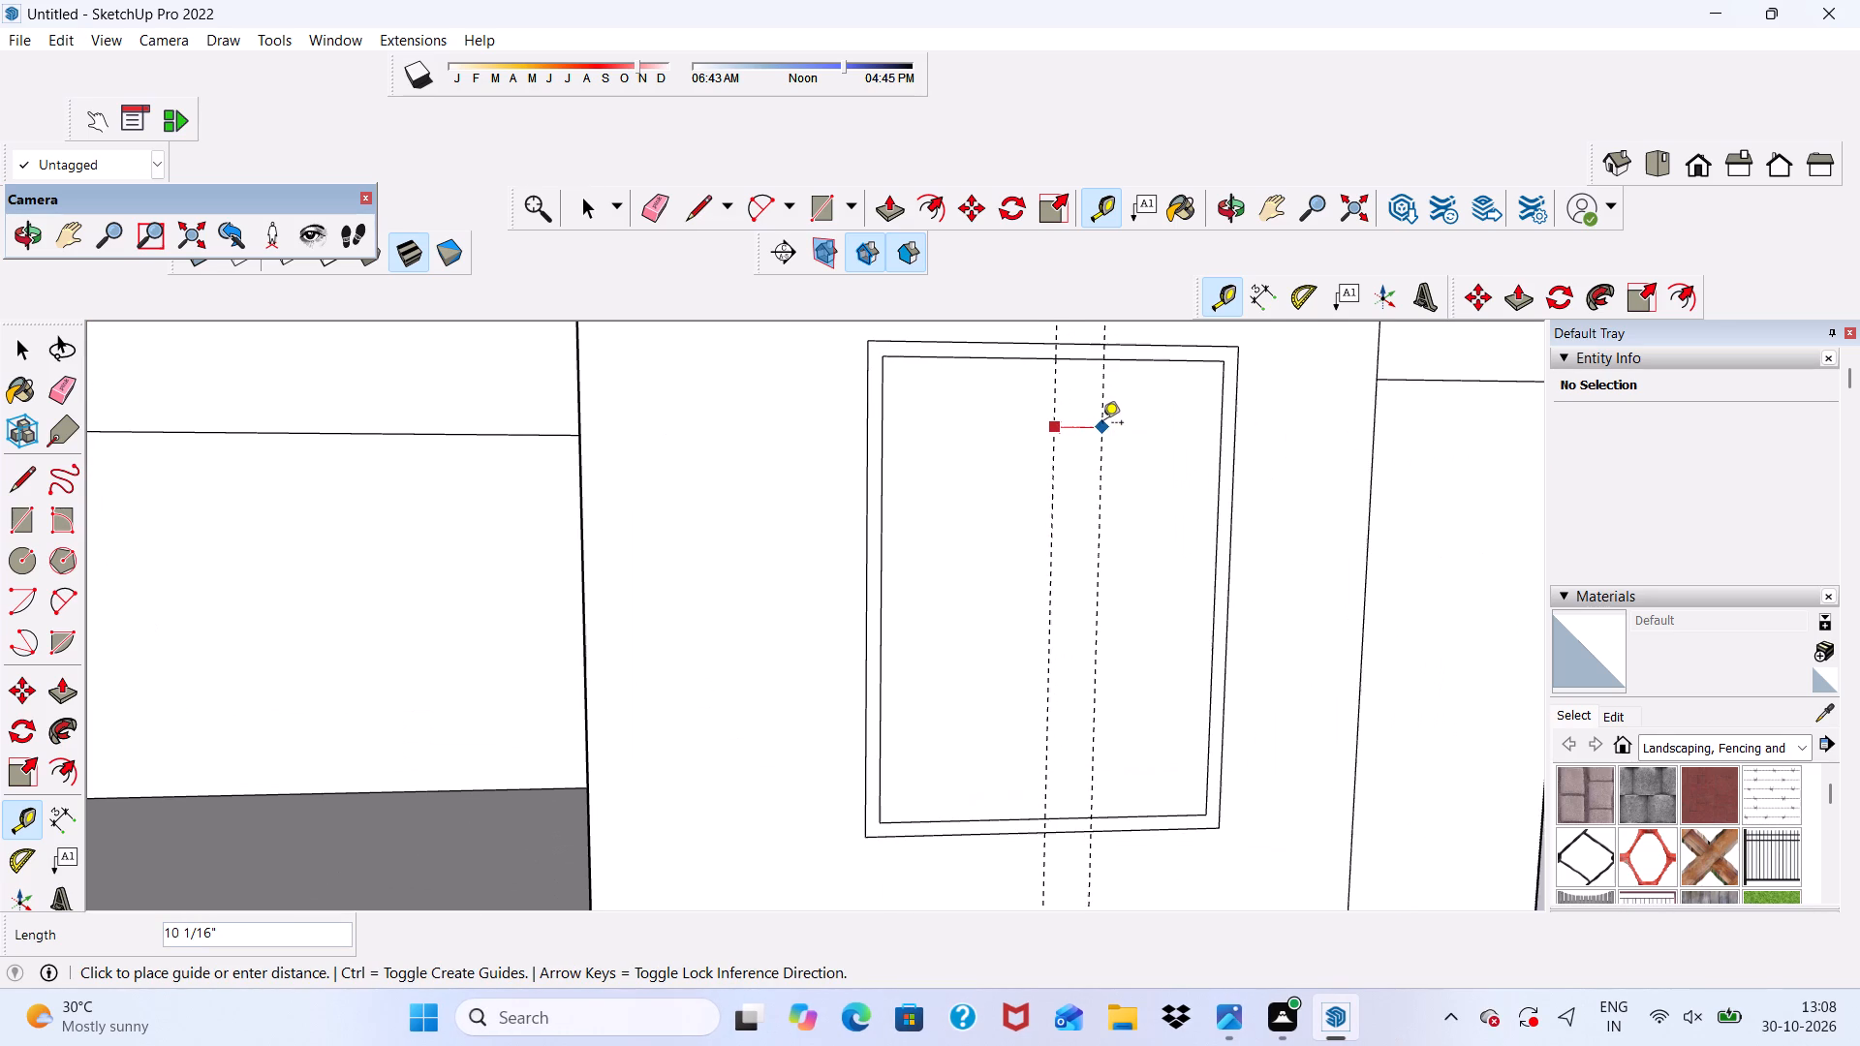
key(3)
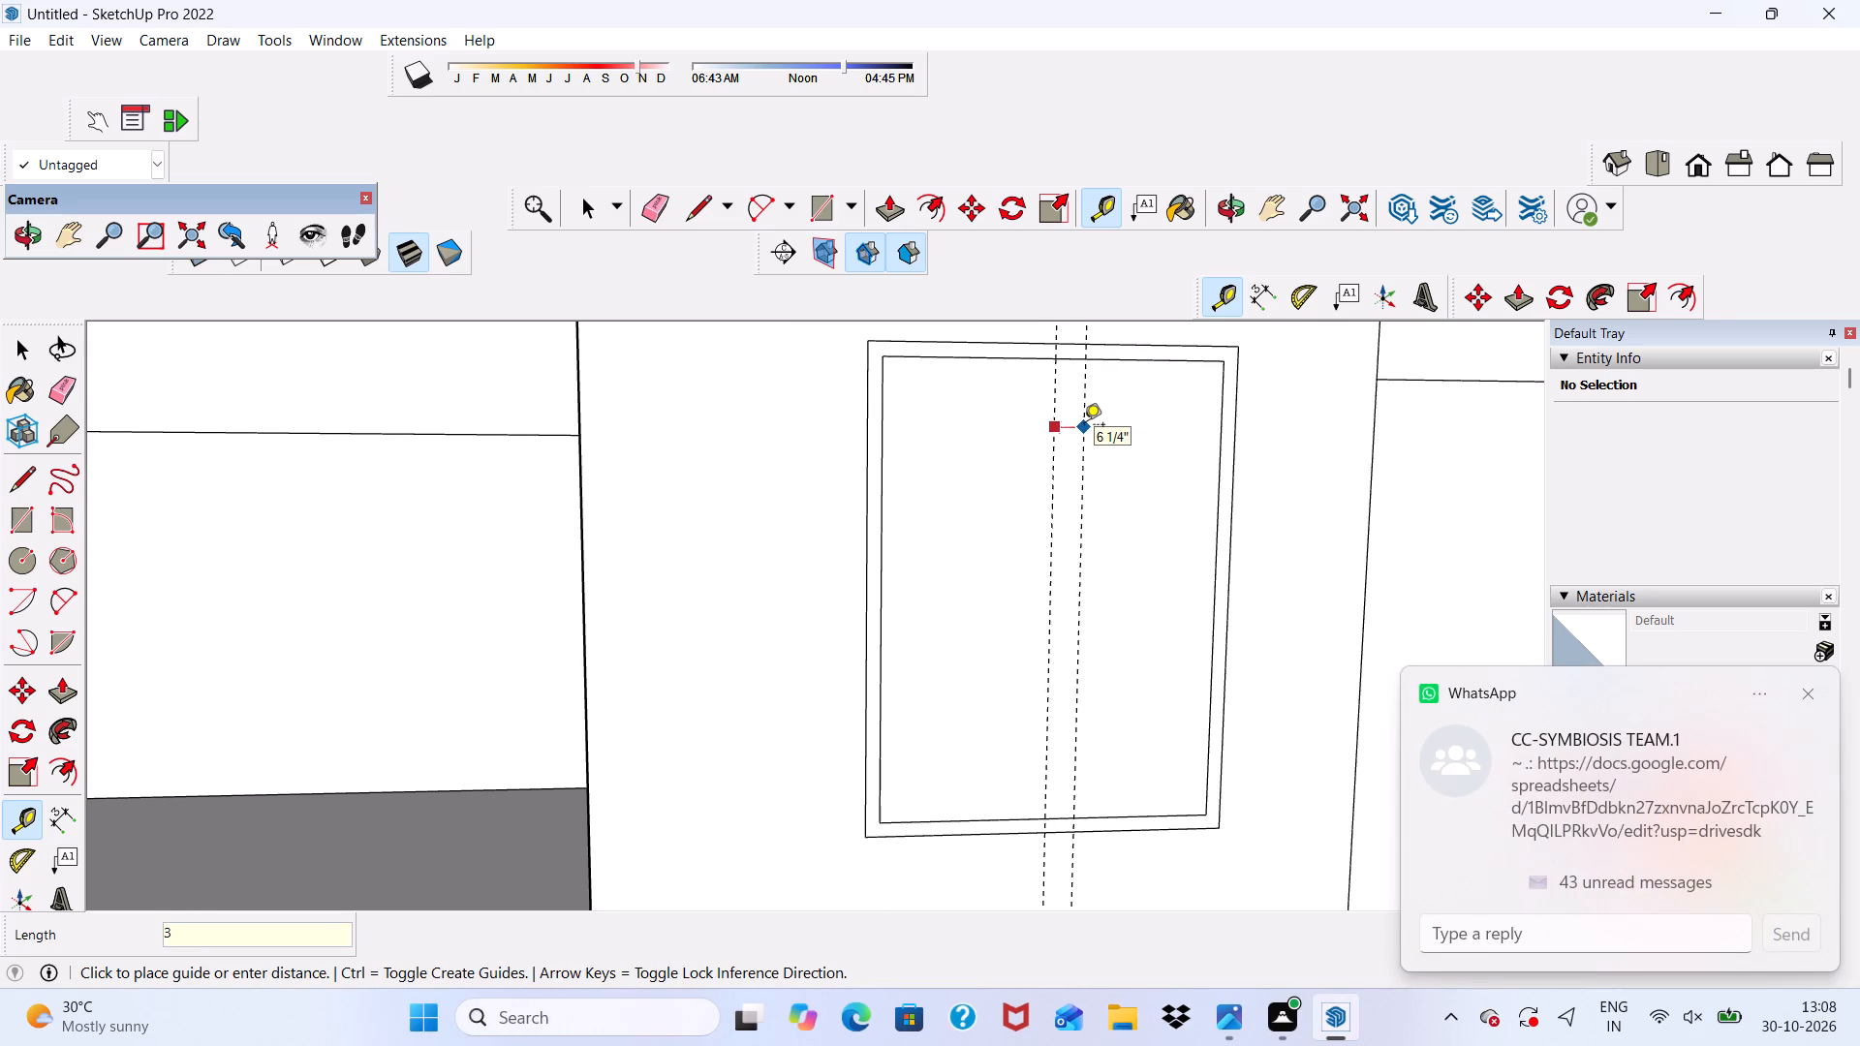
key(shift+quotedbl)
key(Return)
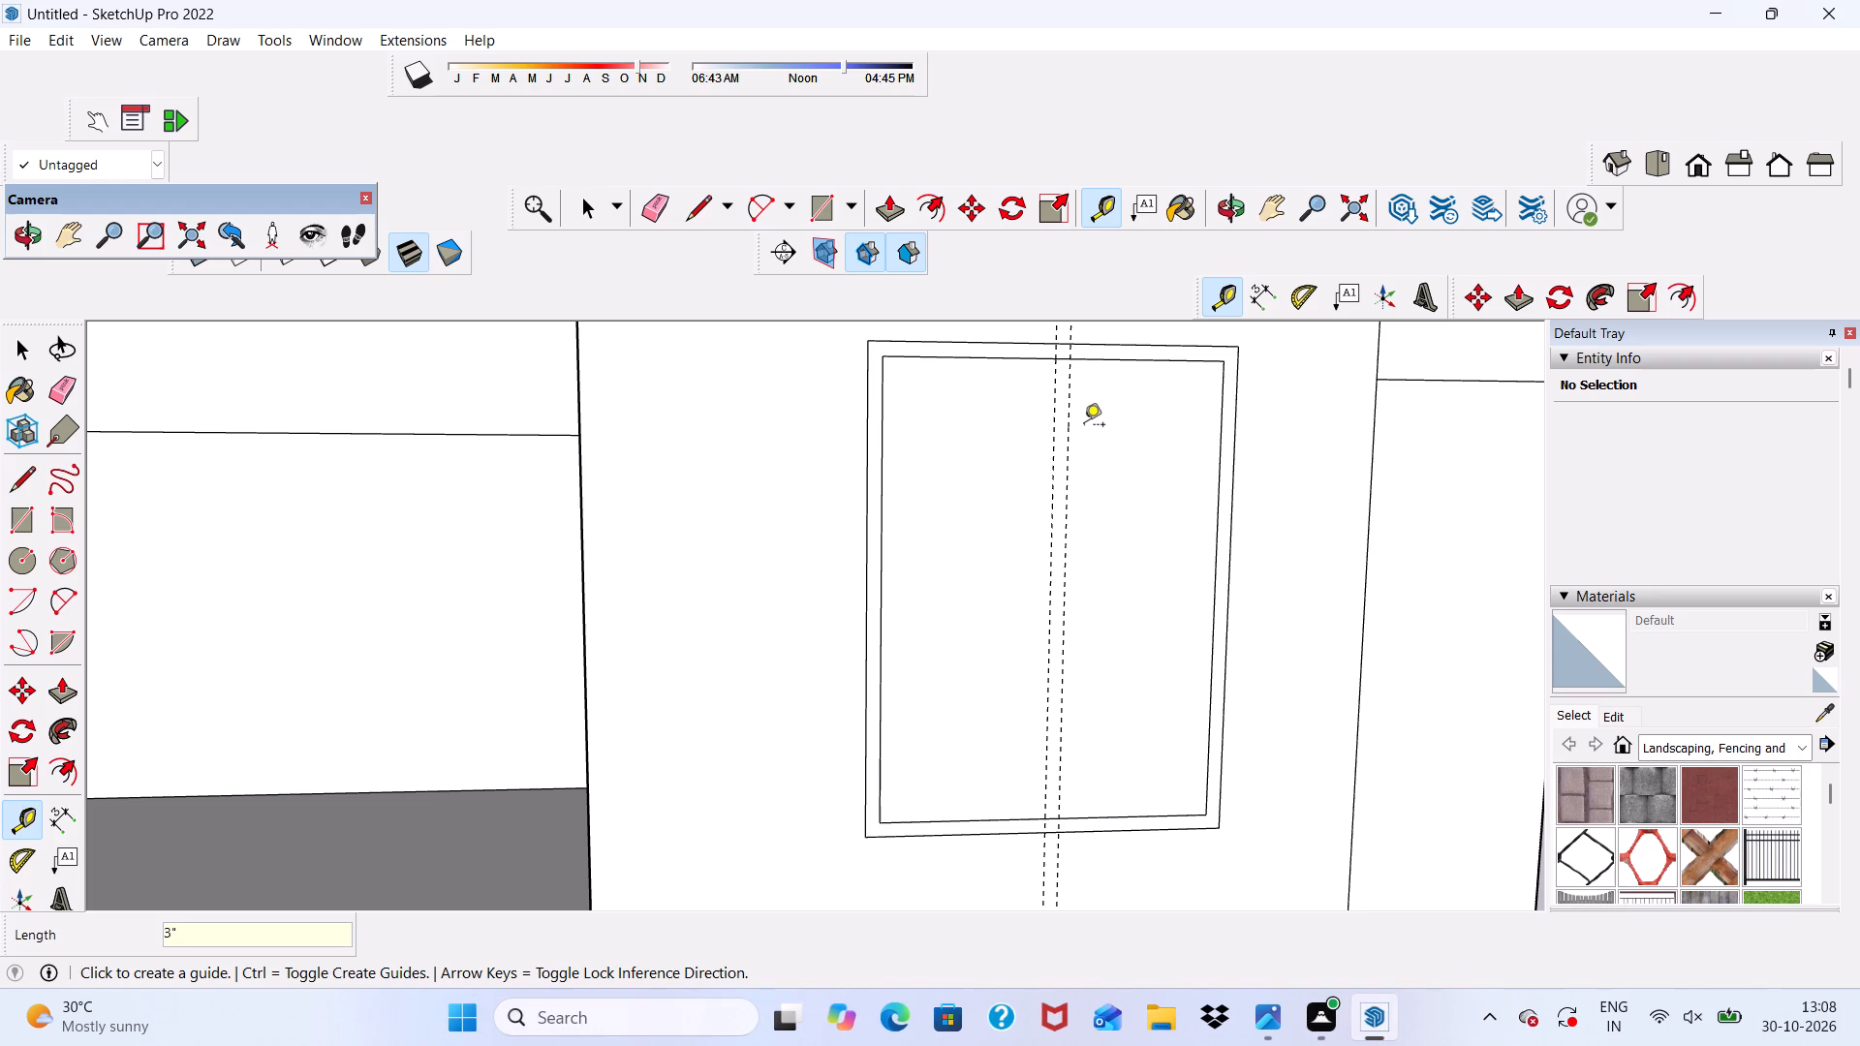
Draw a vertical line along the first guide from the inner frame's top edge to its bottom edge, about 8' long.
click(712, 215)
scroll(1044, 385, up, 6)
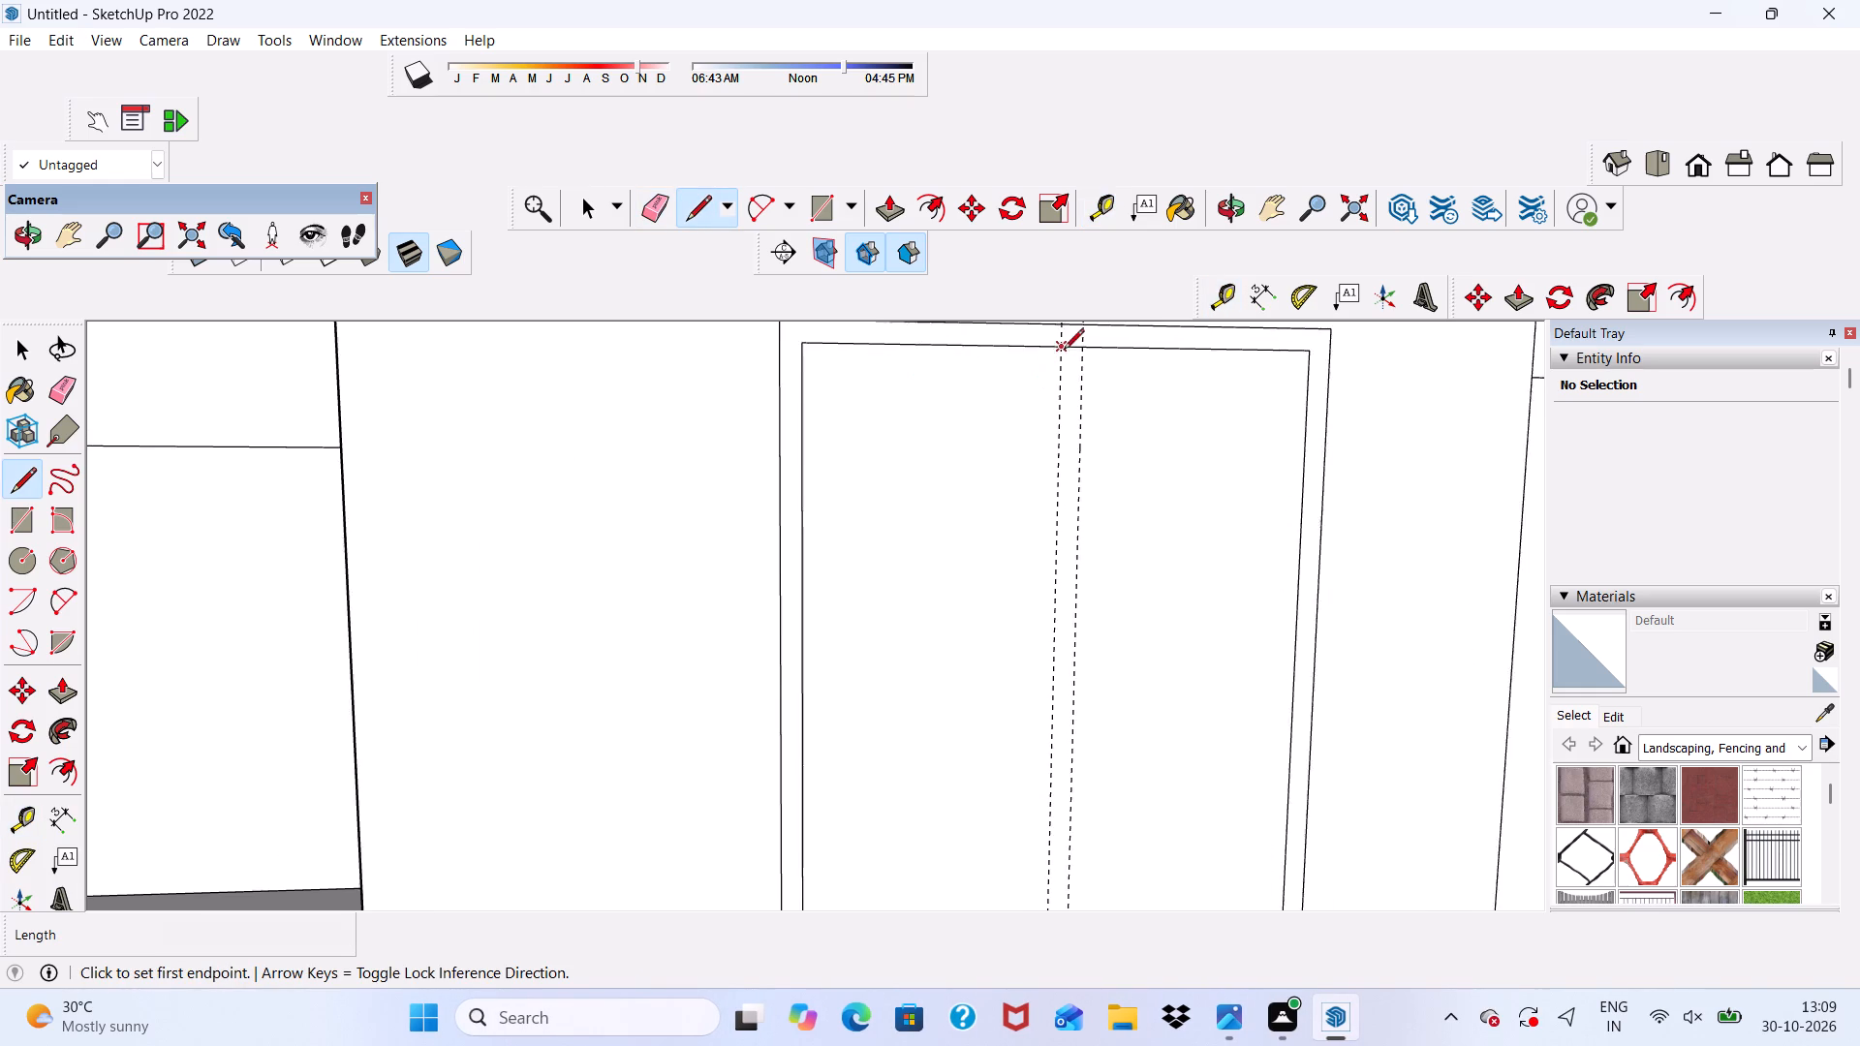
scroll(1064, 351, up, 11)
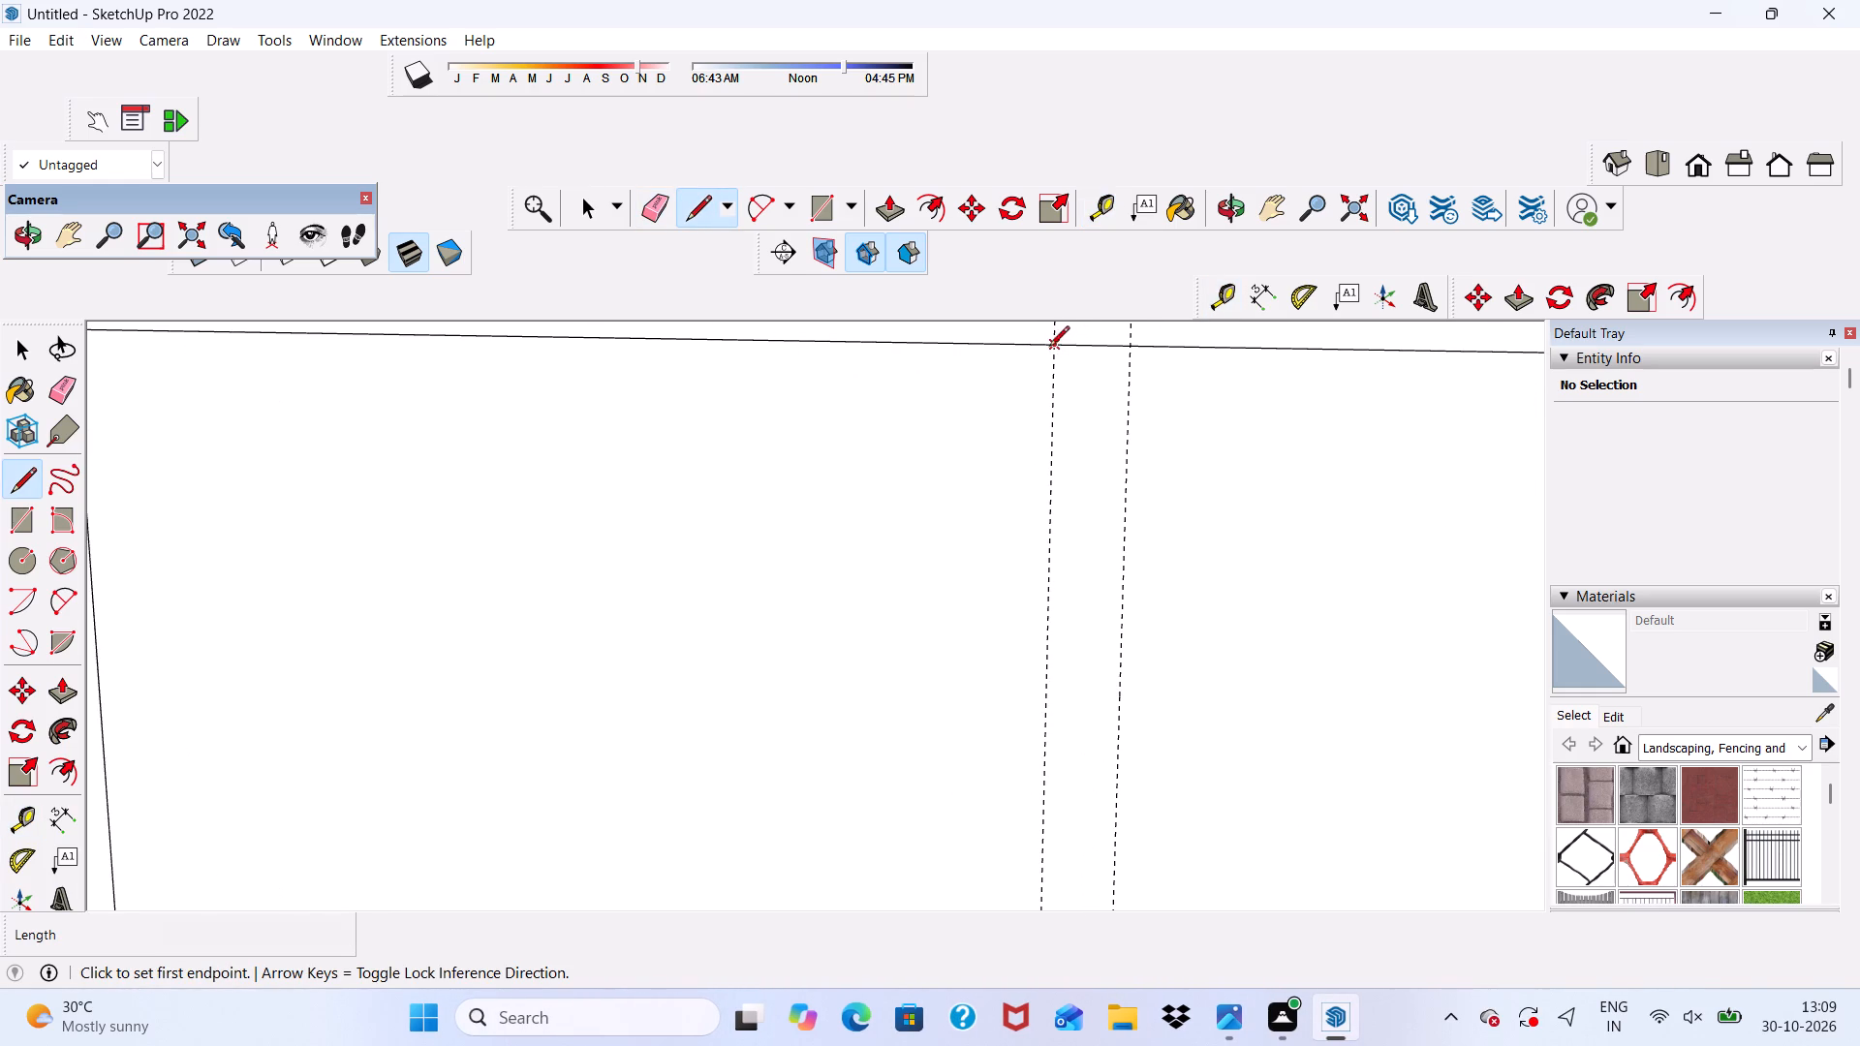
click(1049, 344)
scroll(1041, 380, down, 9)
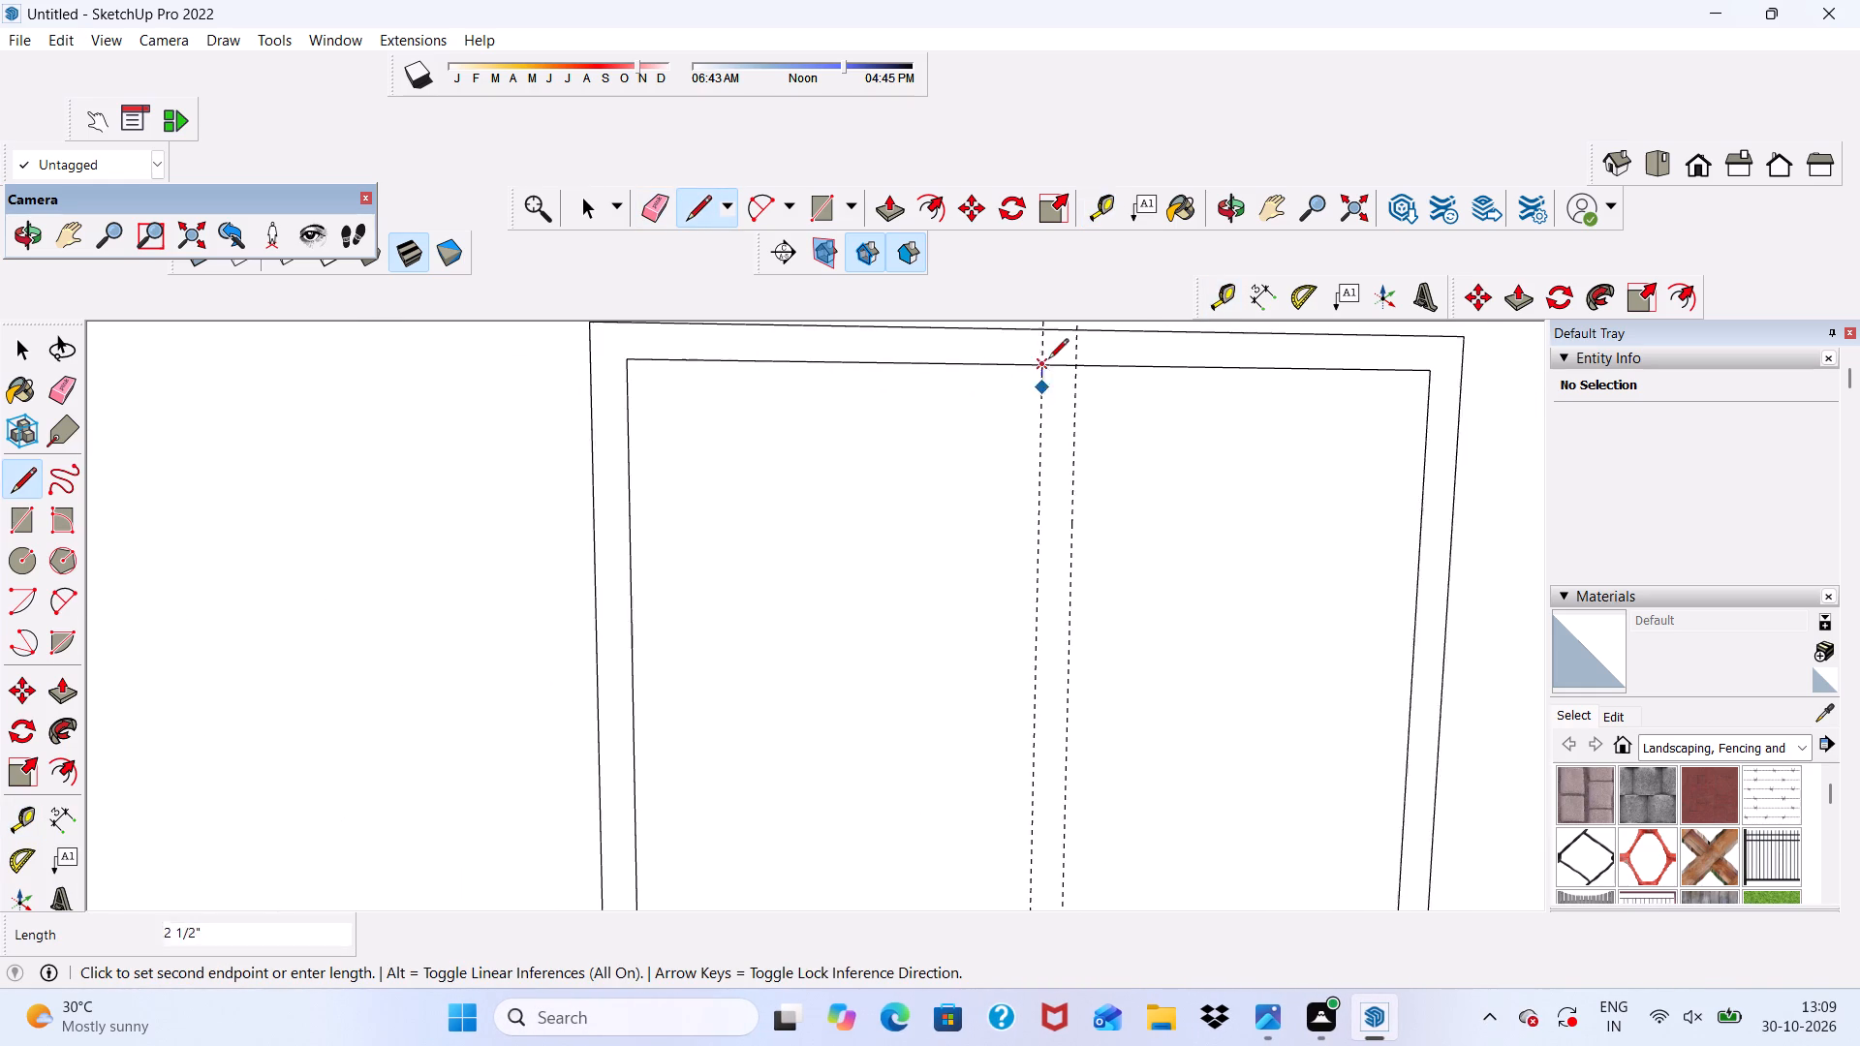
scroll(1040, 371, down, 12)
scroll(1101, 707, up, 5)
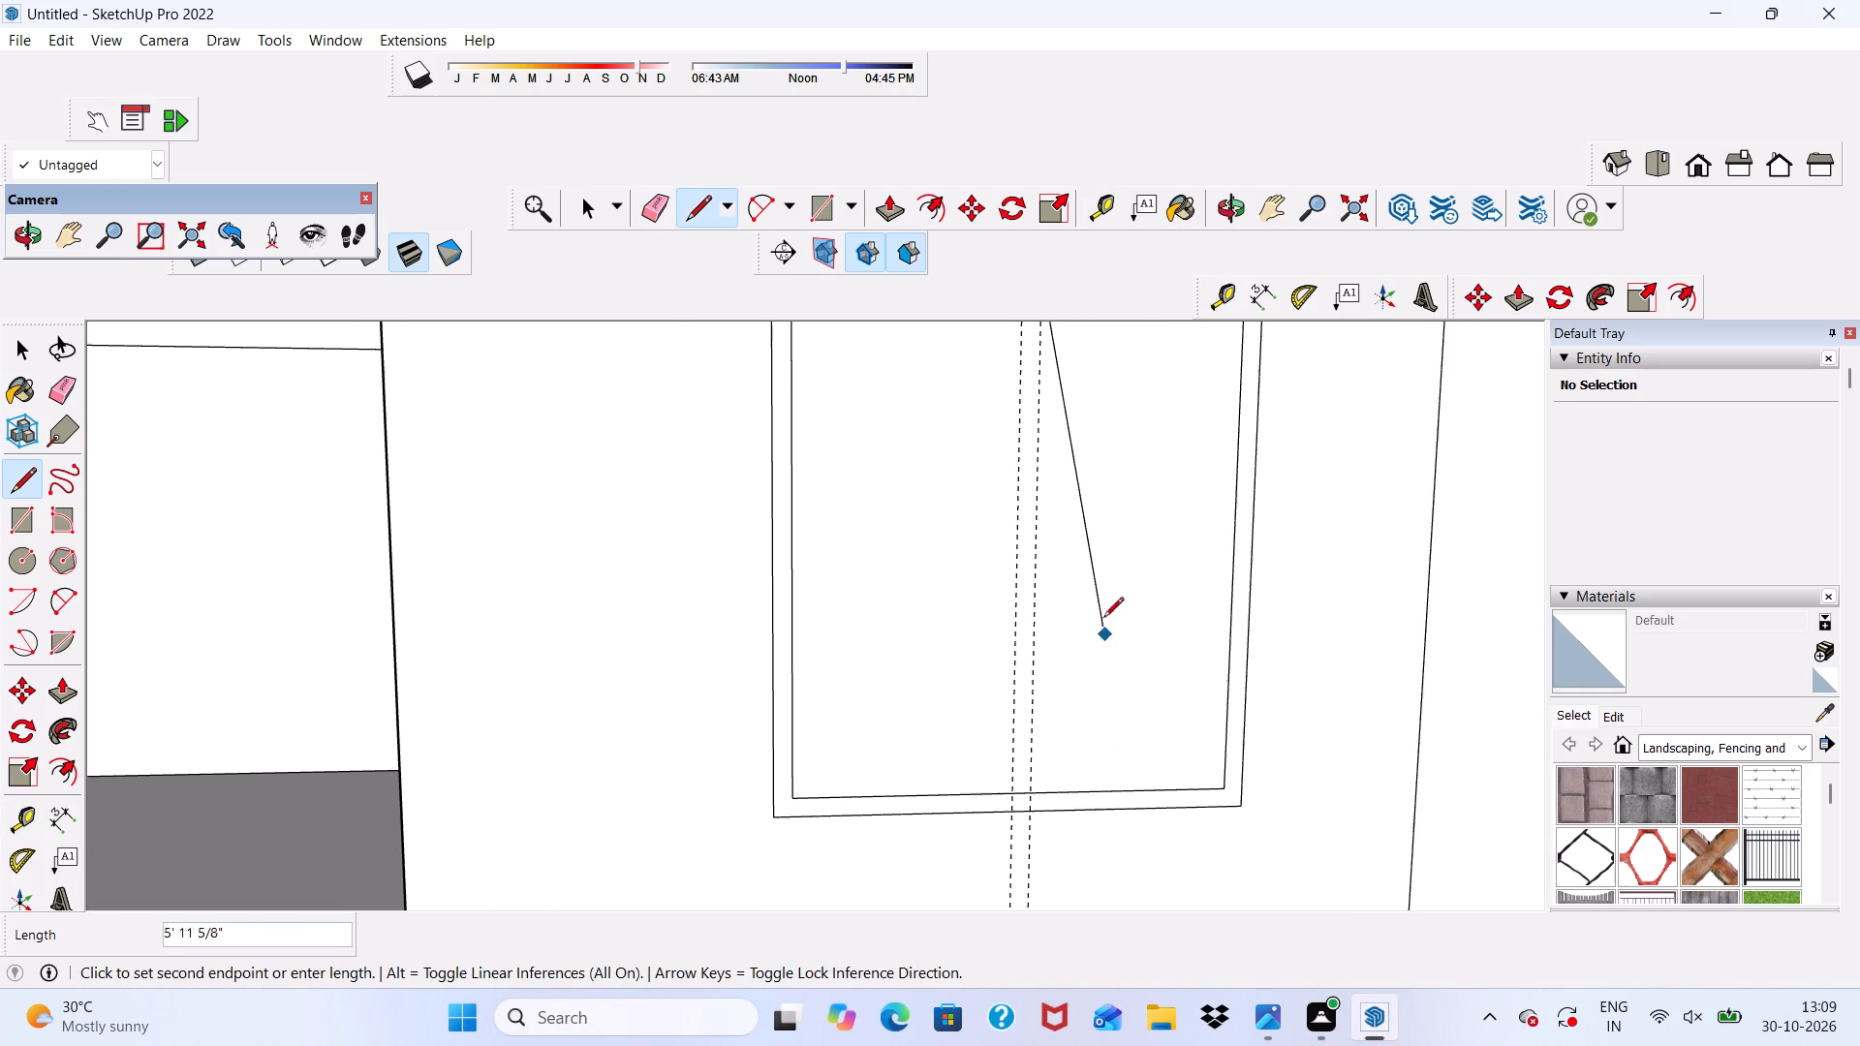
scroll(1097, 597, down, 4)
scroll(1076, 712, up, 8)
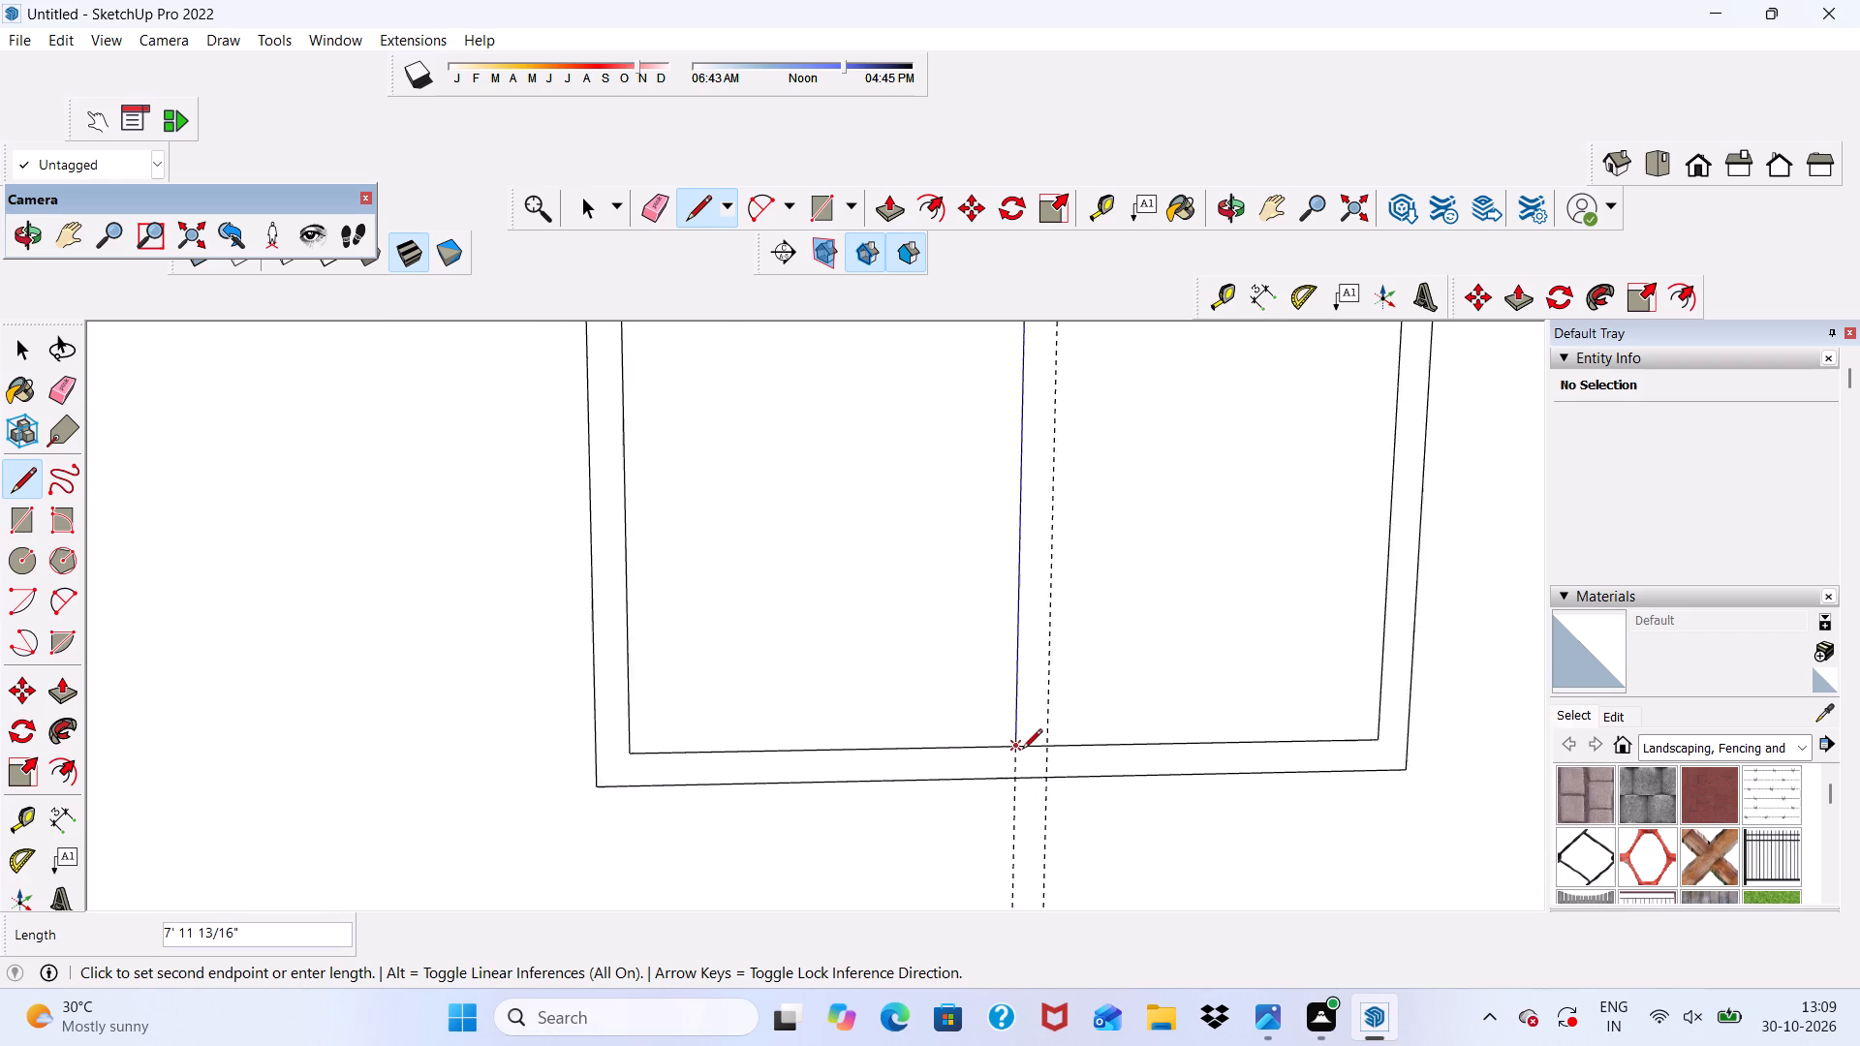
scroll(1022, 751, up, 4)
click(1012, 749)
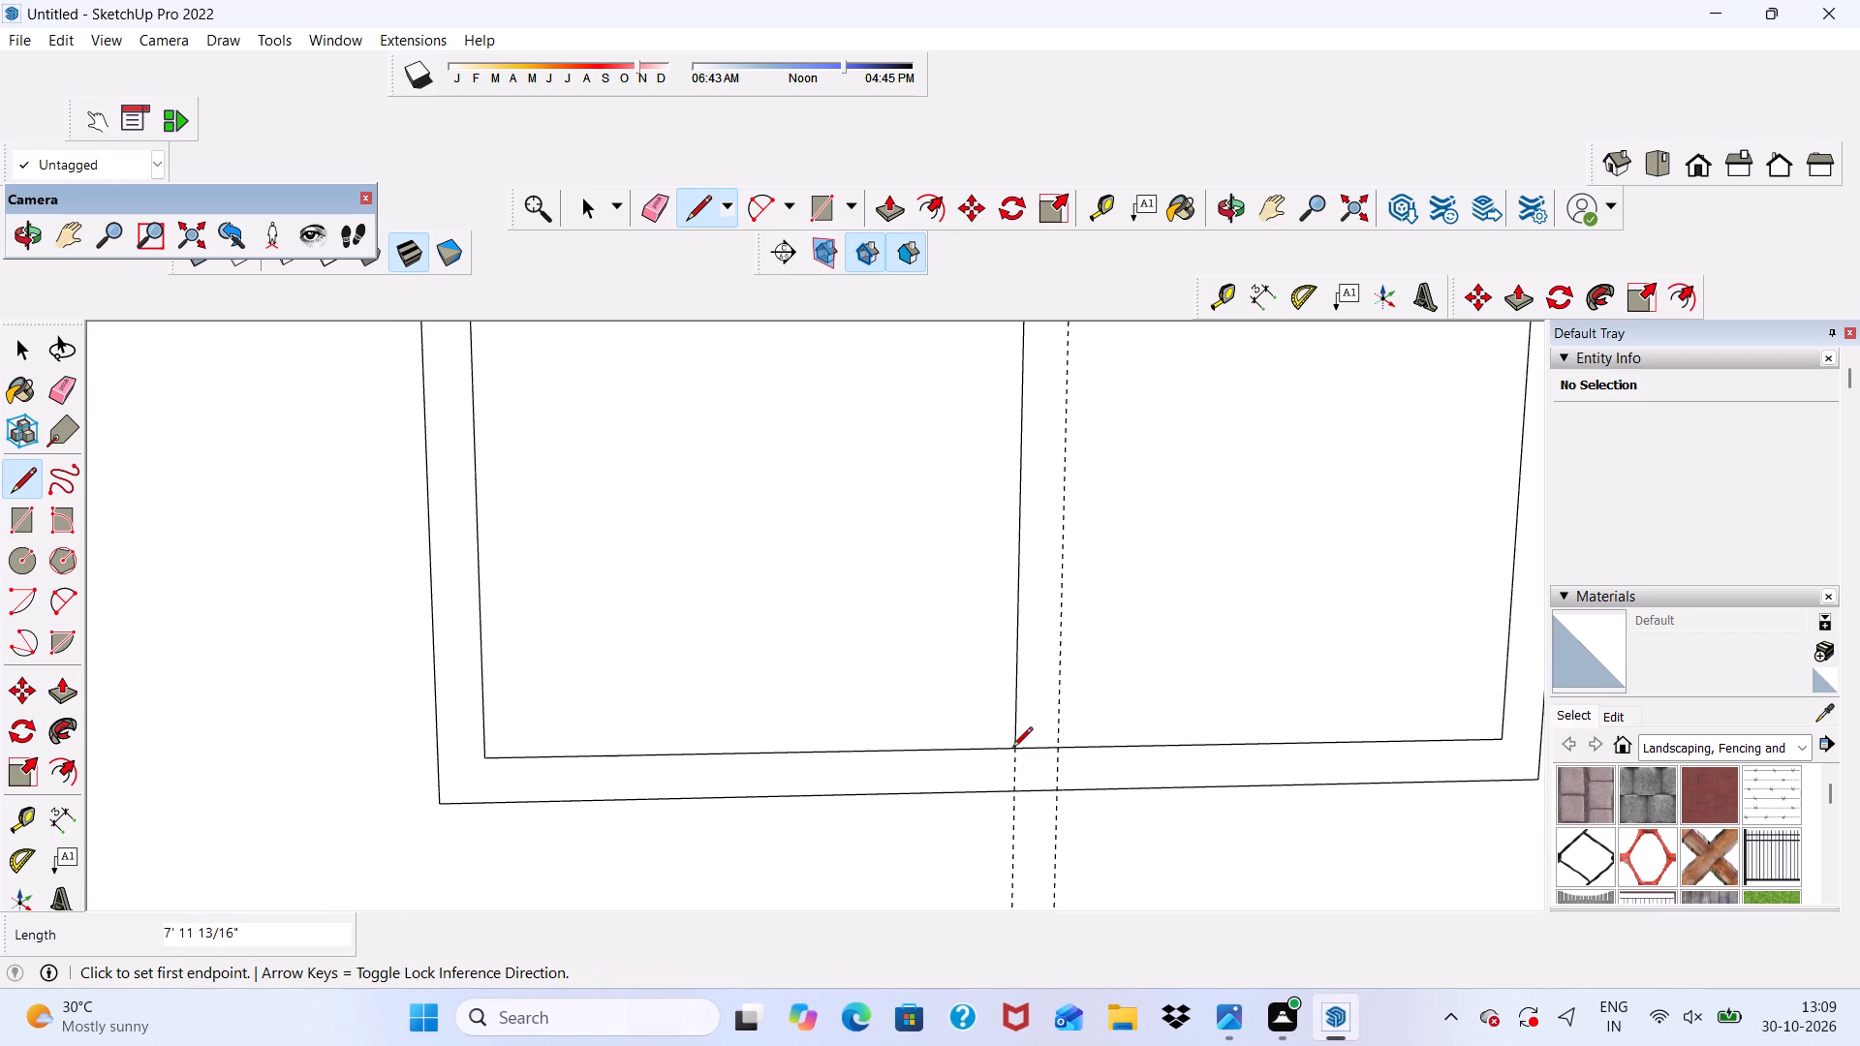
Draw the mullion's second vertical line along the other guide, from the inner frame's bottom edge to its top edge.
click(1059, 754)
scroll(1062, 729, down, 5)
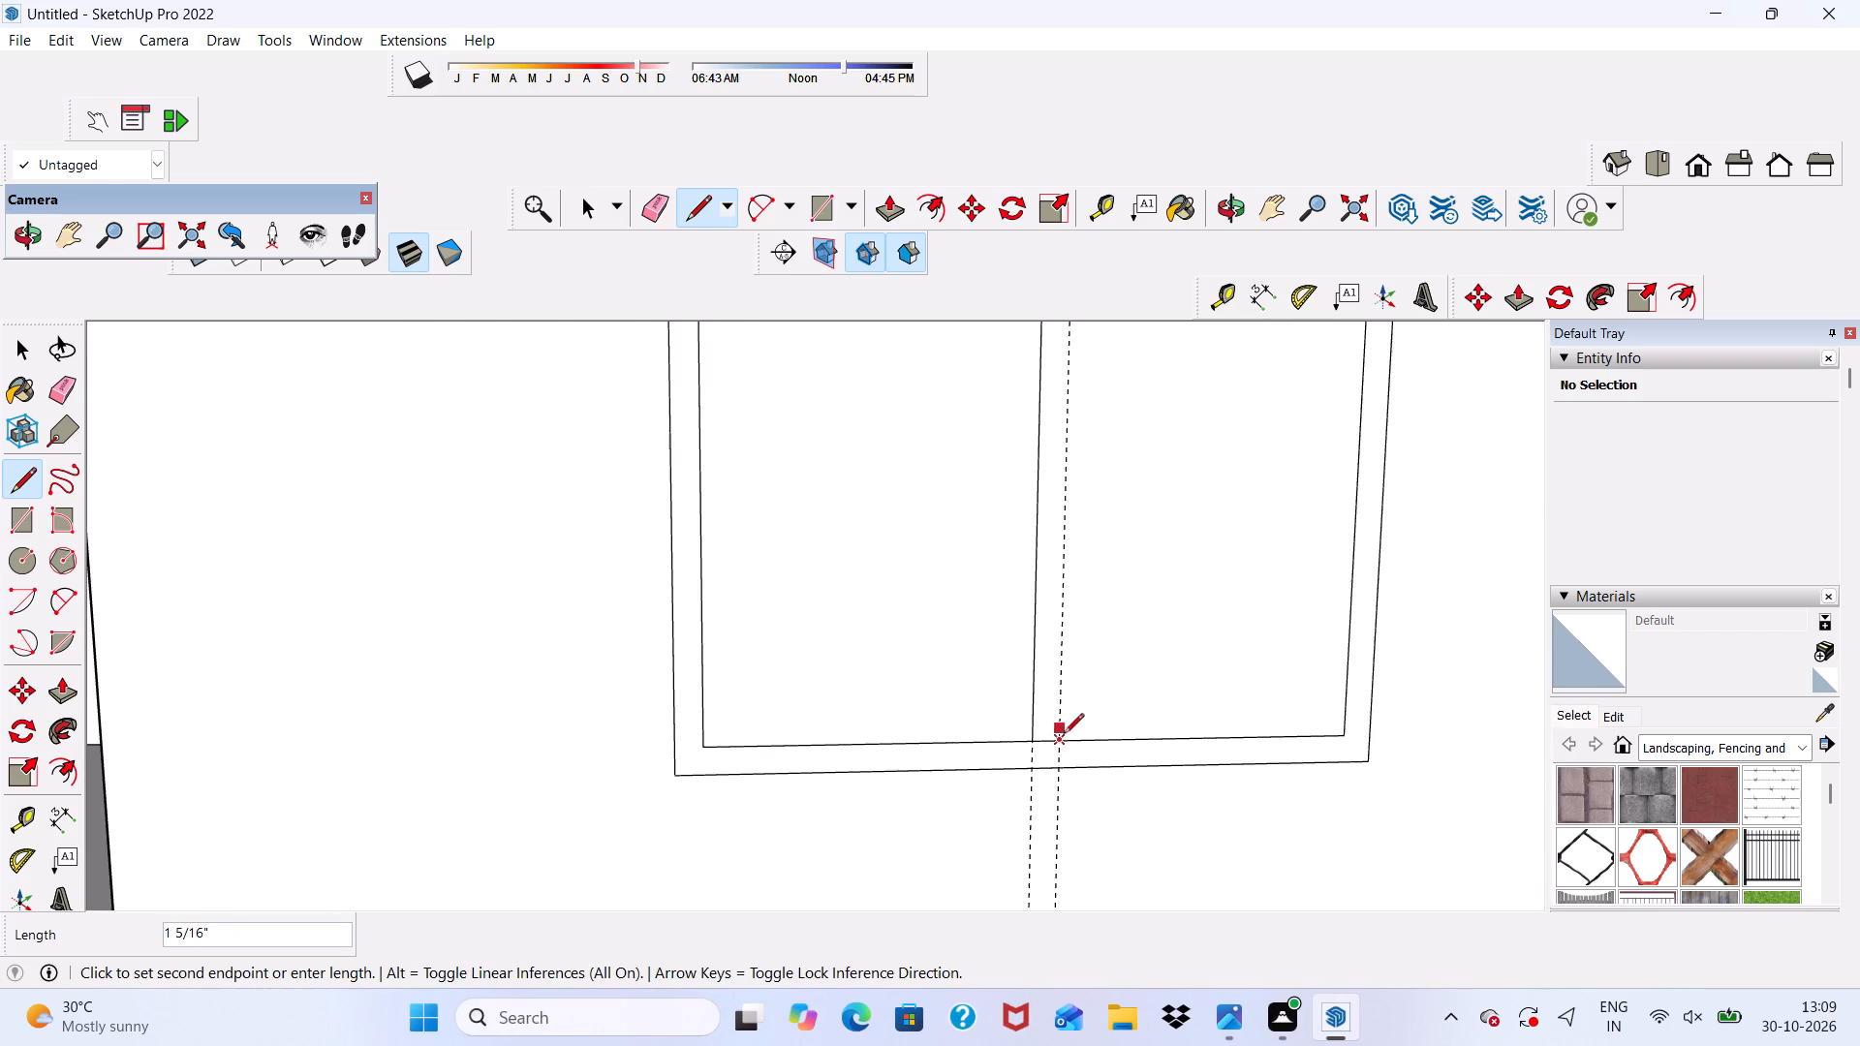
scroll(1062, 699, down, 18)
scroll(1051, 592, up, 5)
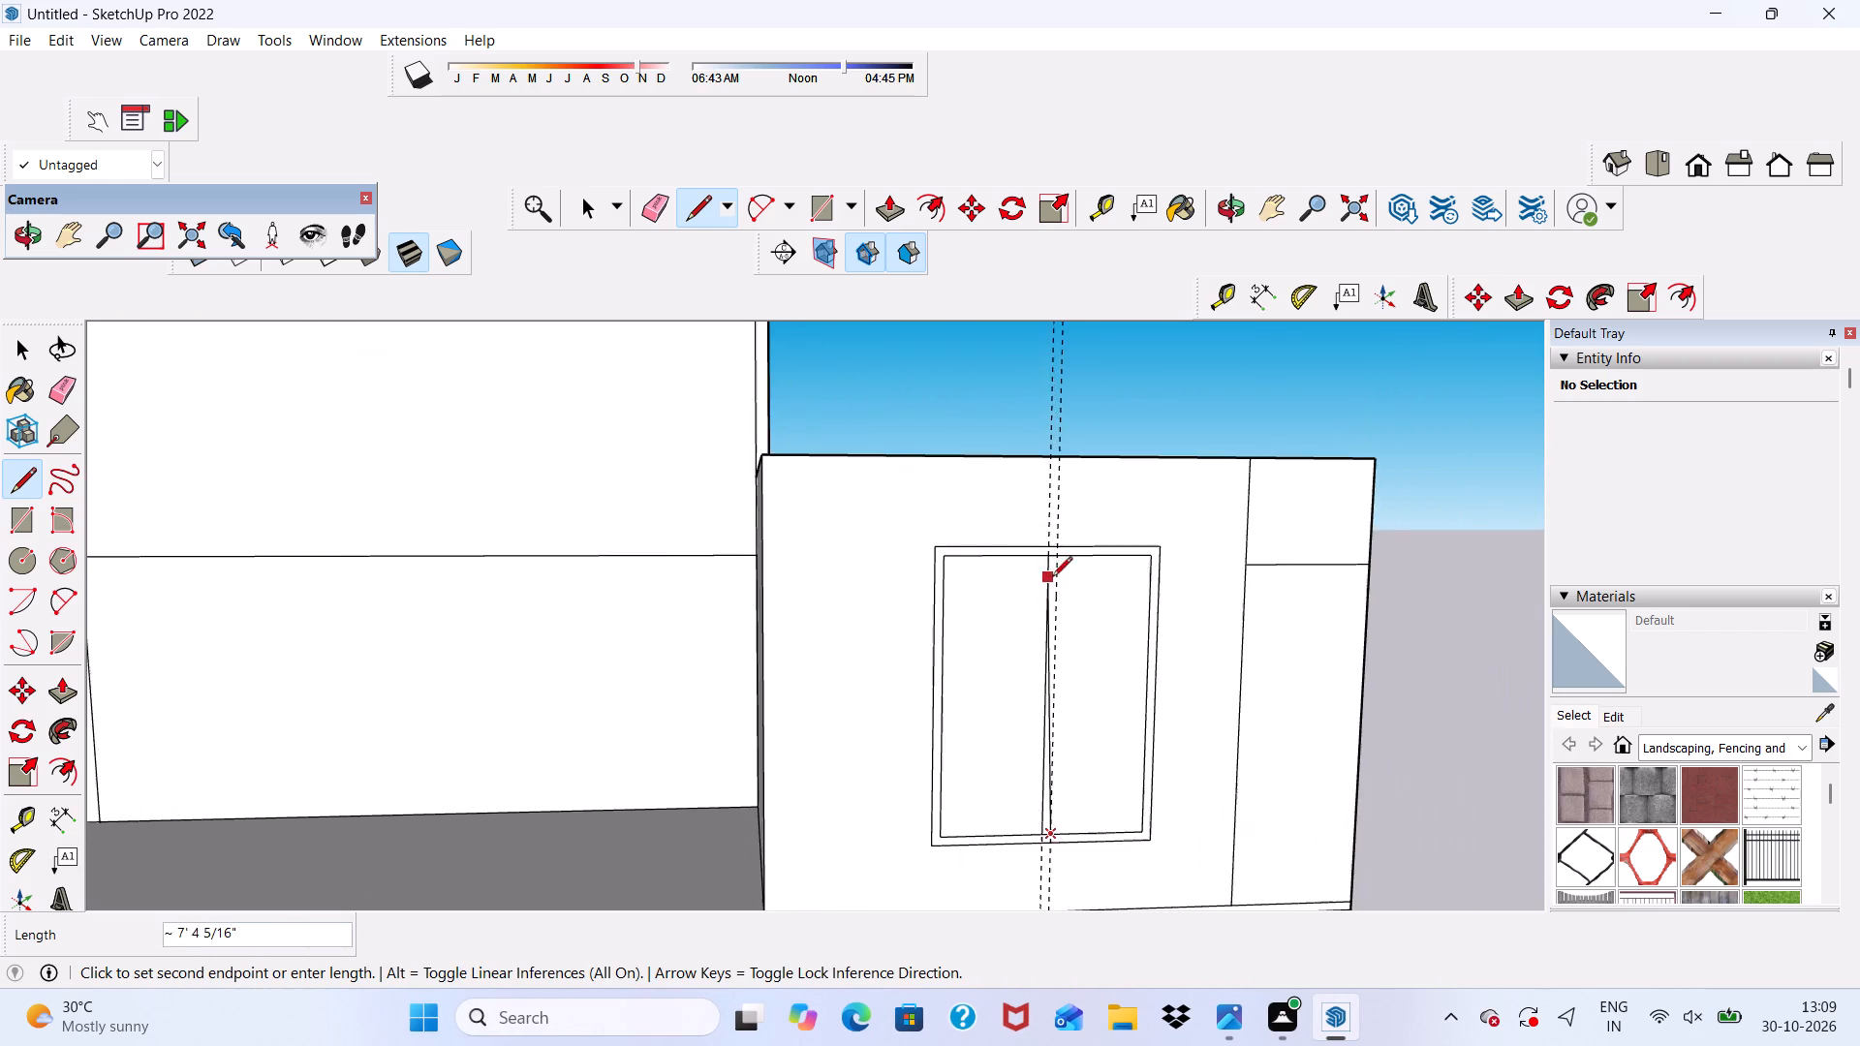
scroll(1069, 539, up, 13)
click(1044, 574)
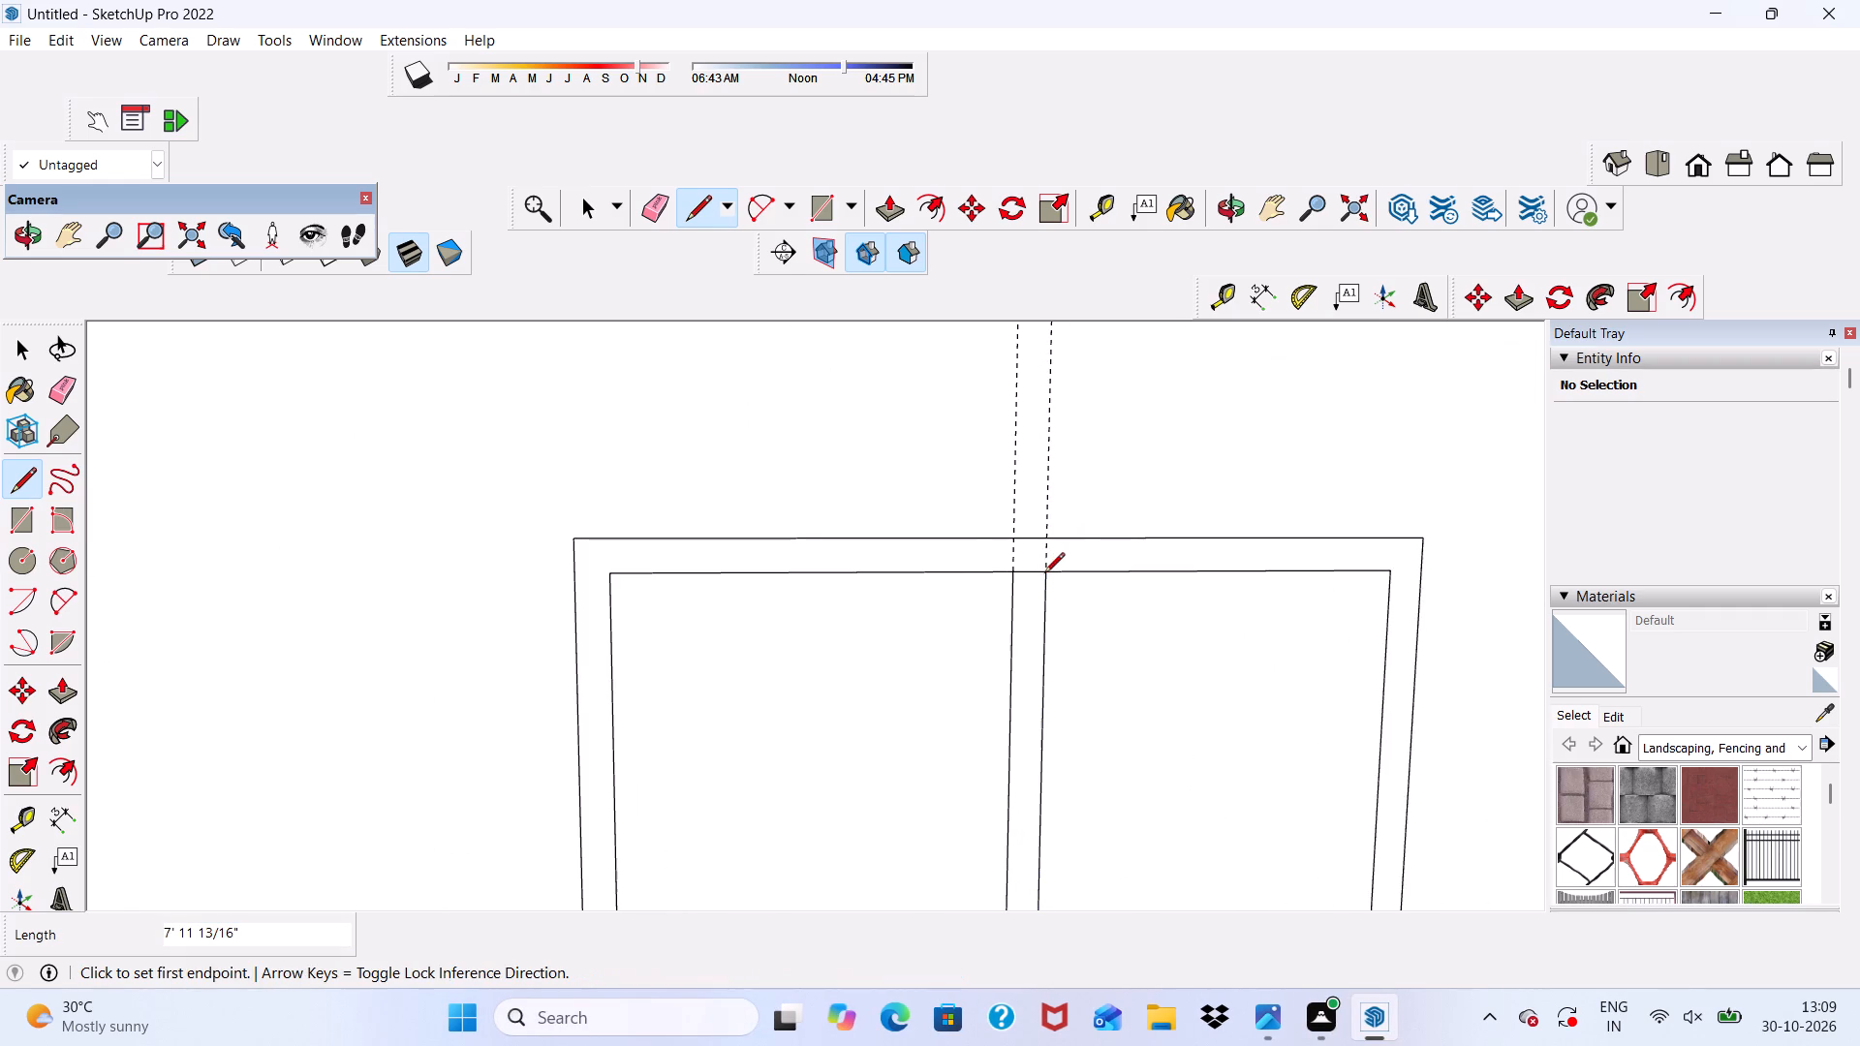
Erase both vertical guides running through the upper-storey window.
click(652, 209)
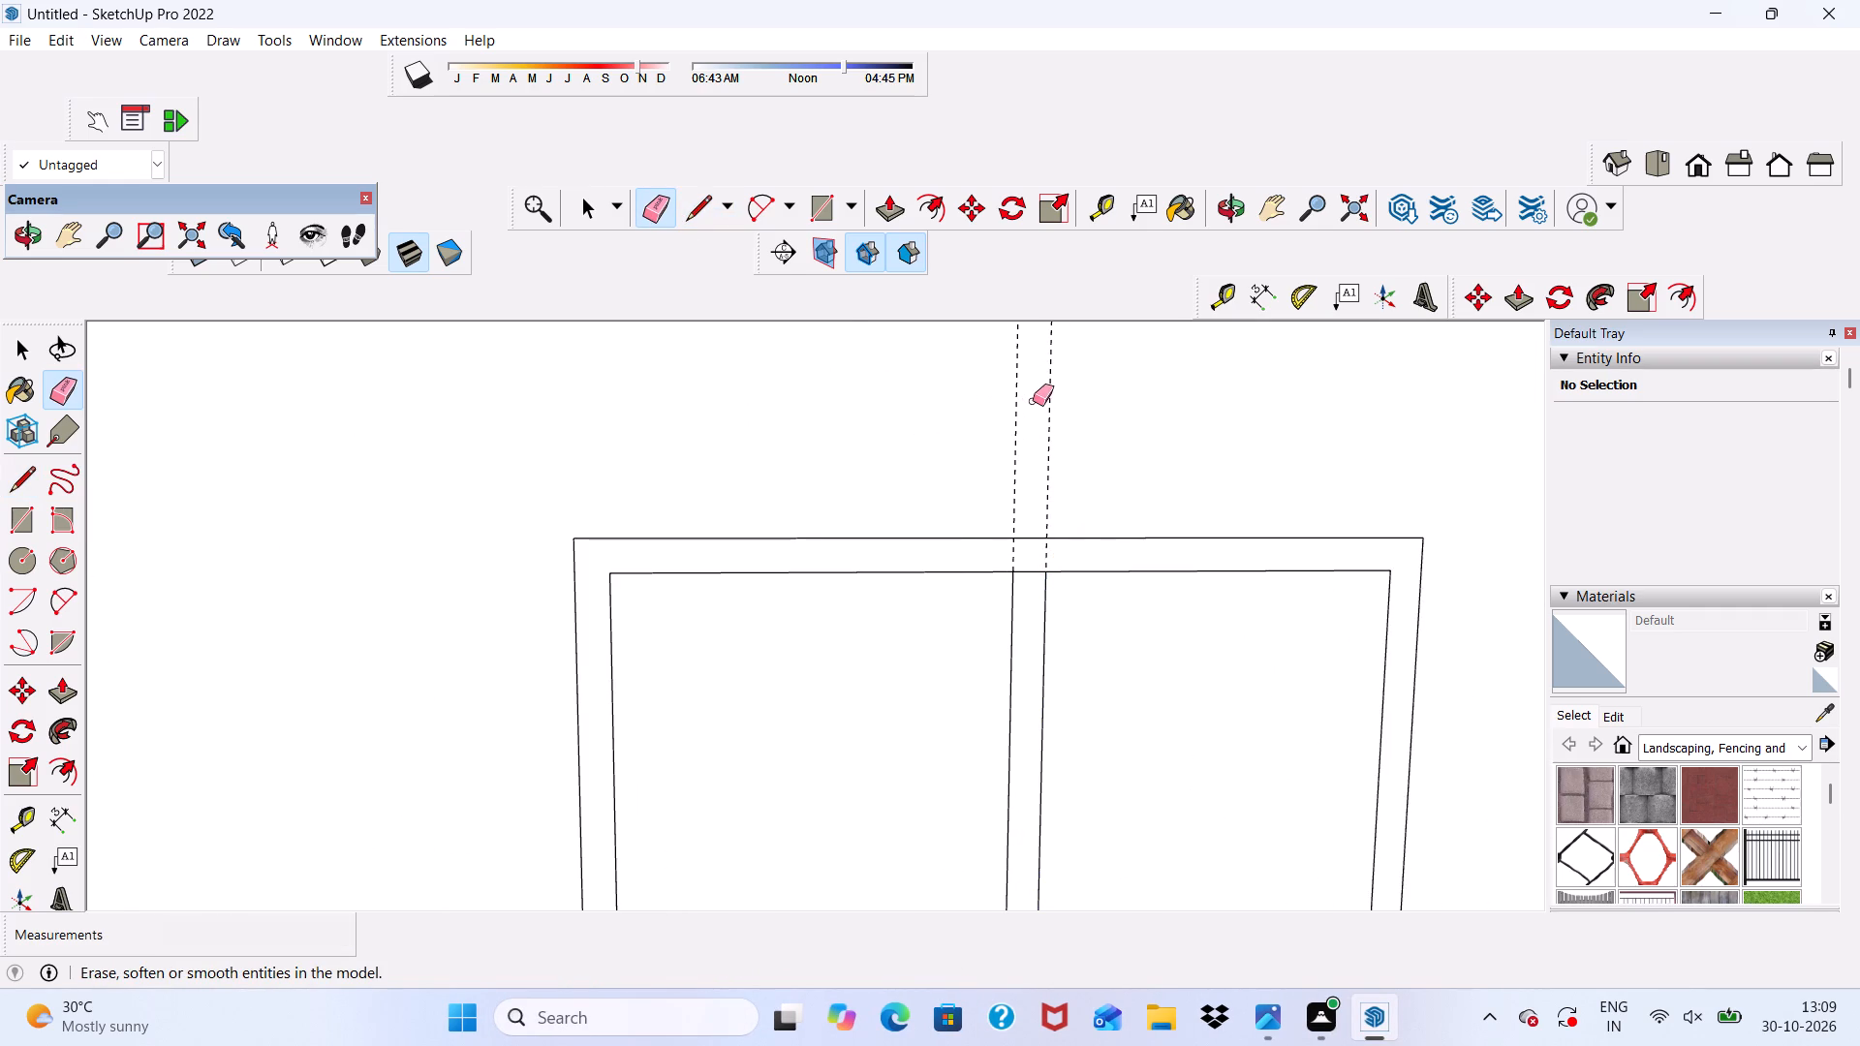
drag(1057, 403, 1021, 425)
drag(1000, 459, 1017, 476)
Erase the short edges at the mullion's top and bottom so it joins the window frame as one face.
scroll(1048, 634, up, 4)
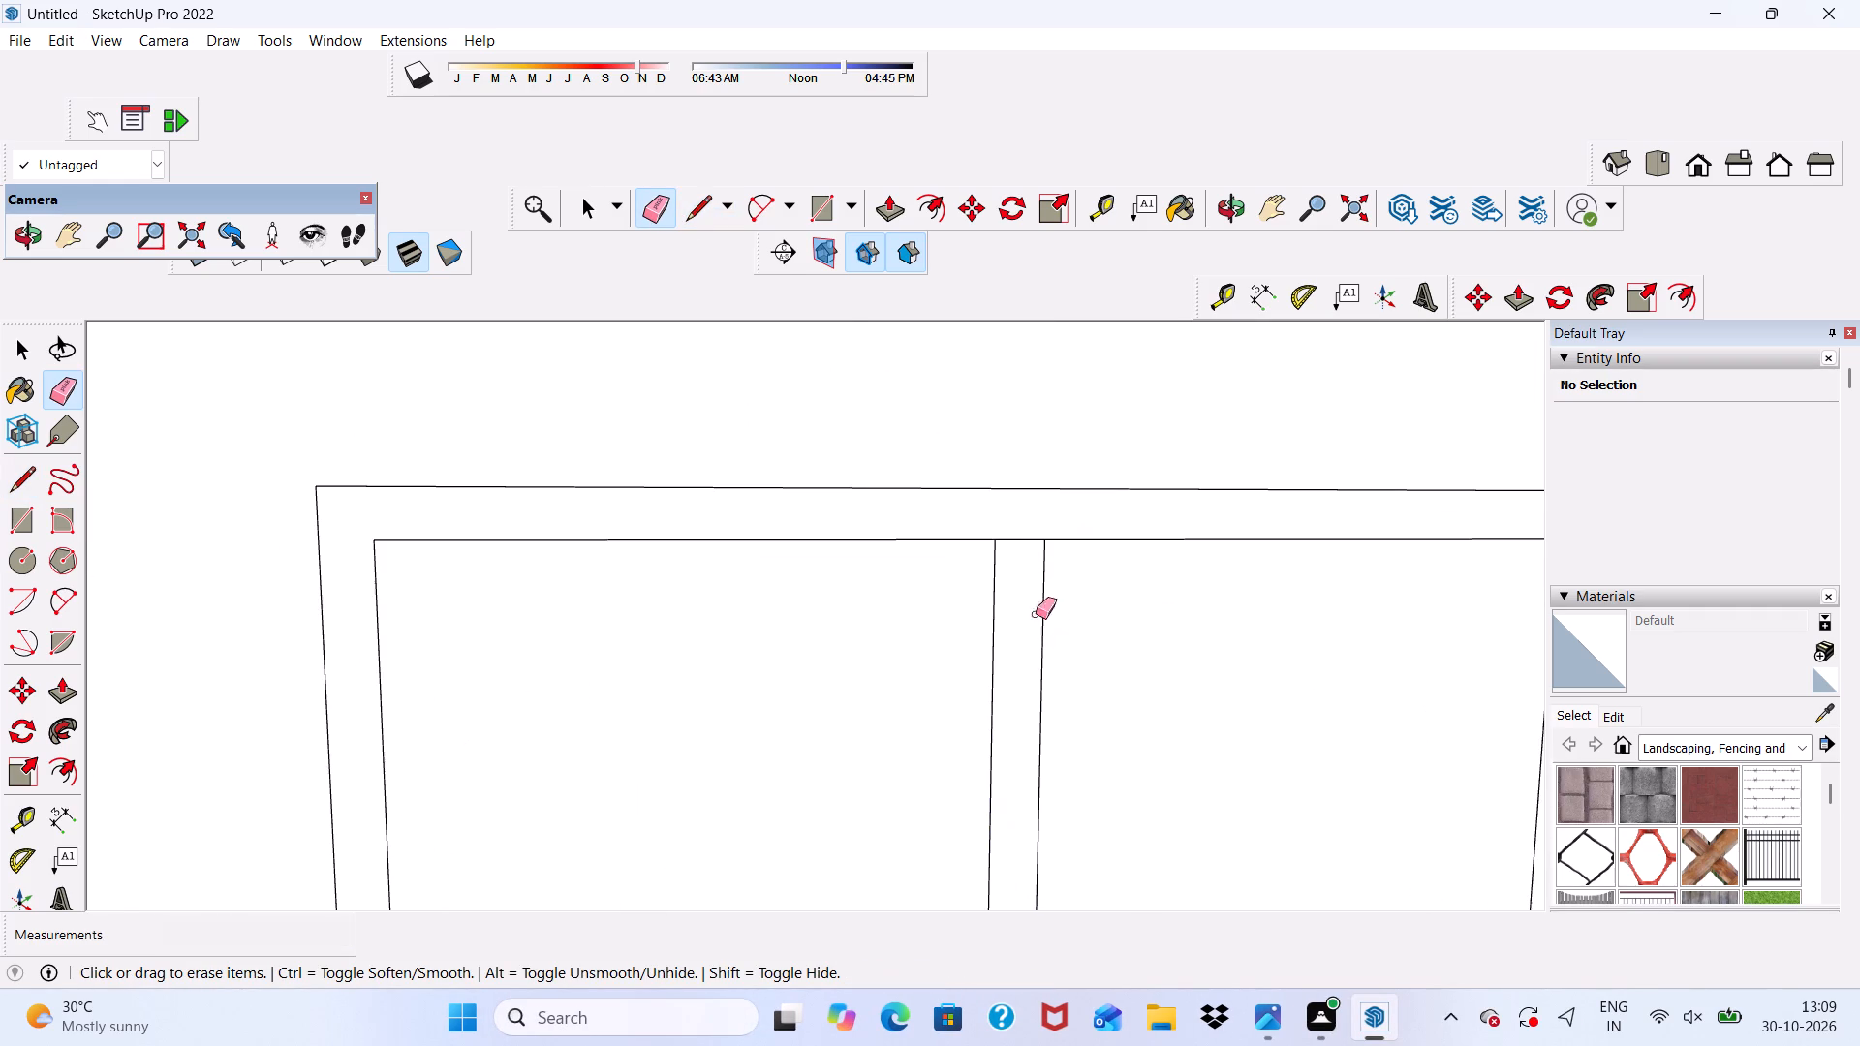
drag(1007, 537, 1010, 545)
scroll(959, 463, down, 11)
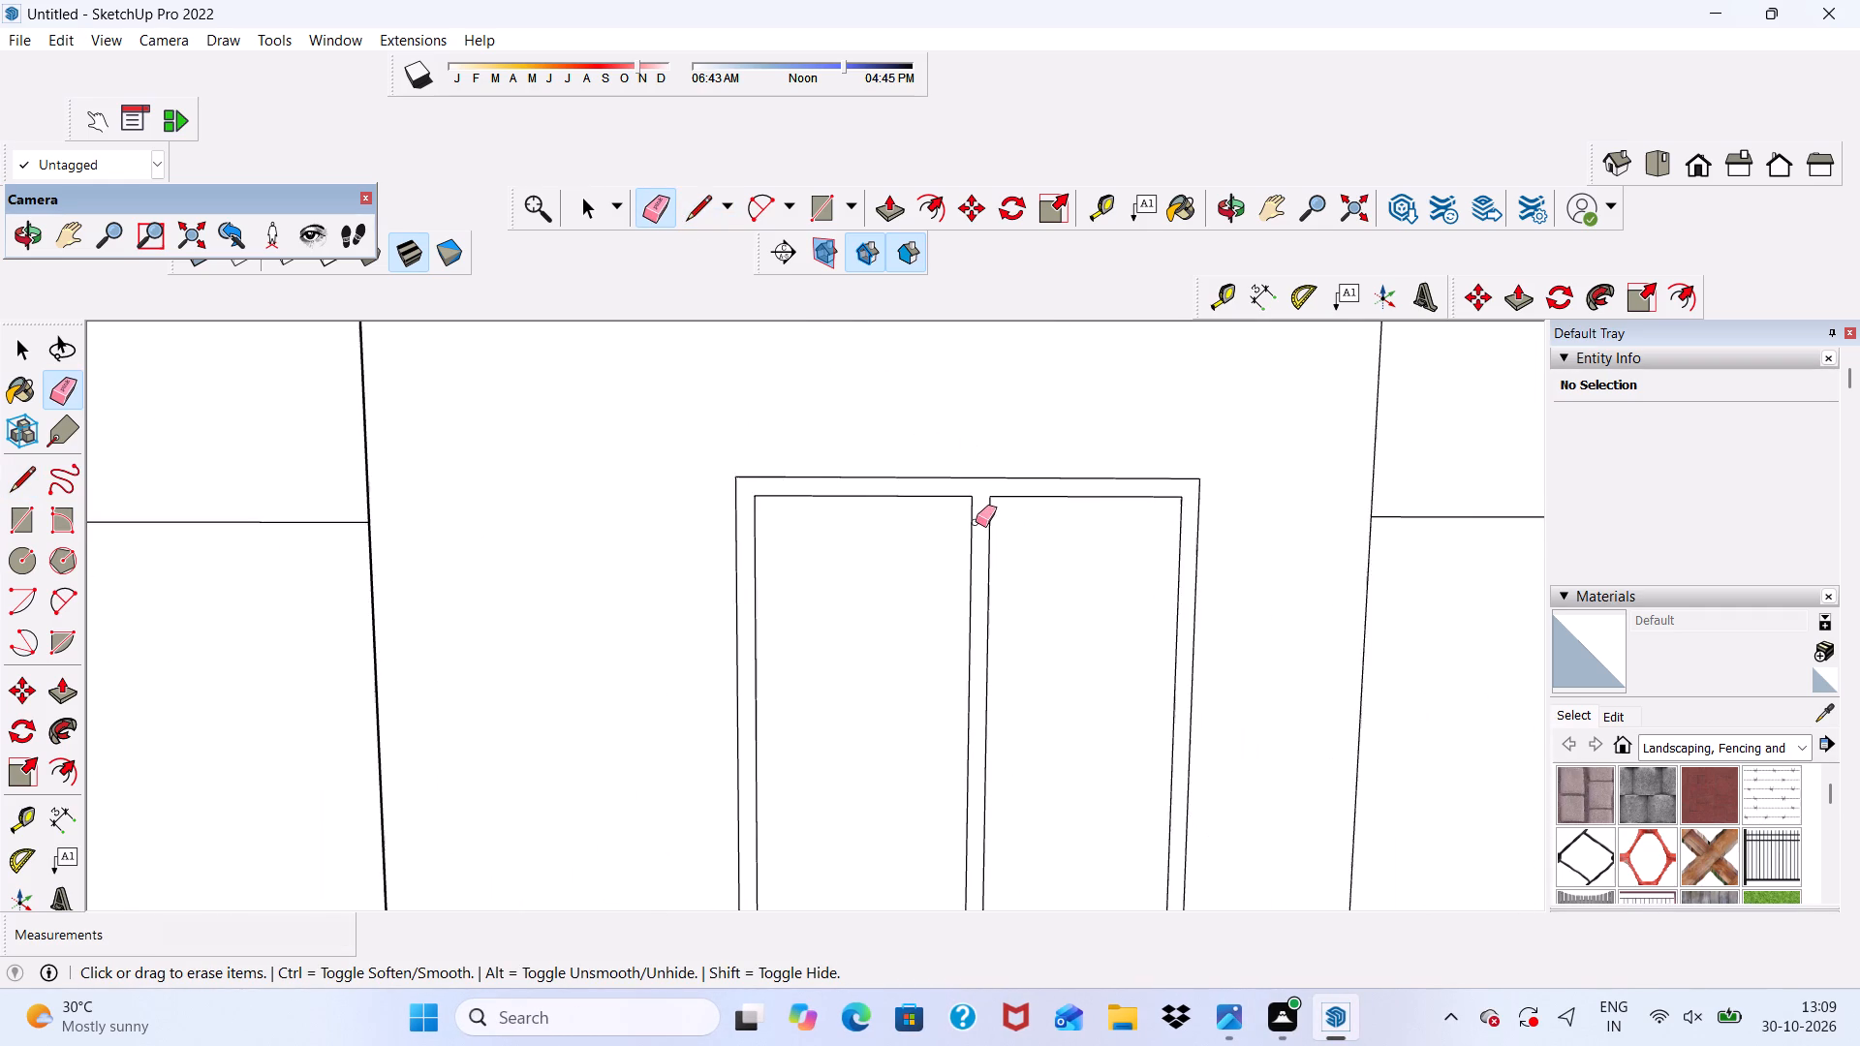
scroll(976, 522, down, 11)
scroll(987, 723, up, 20)
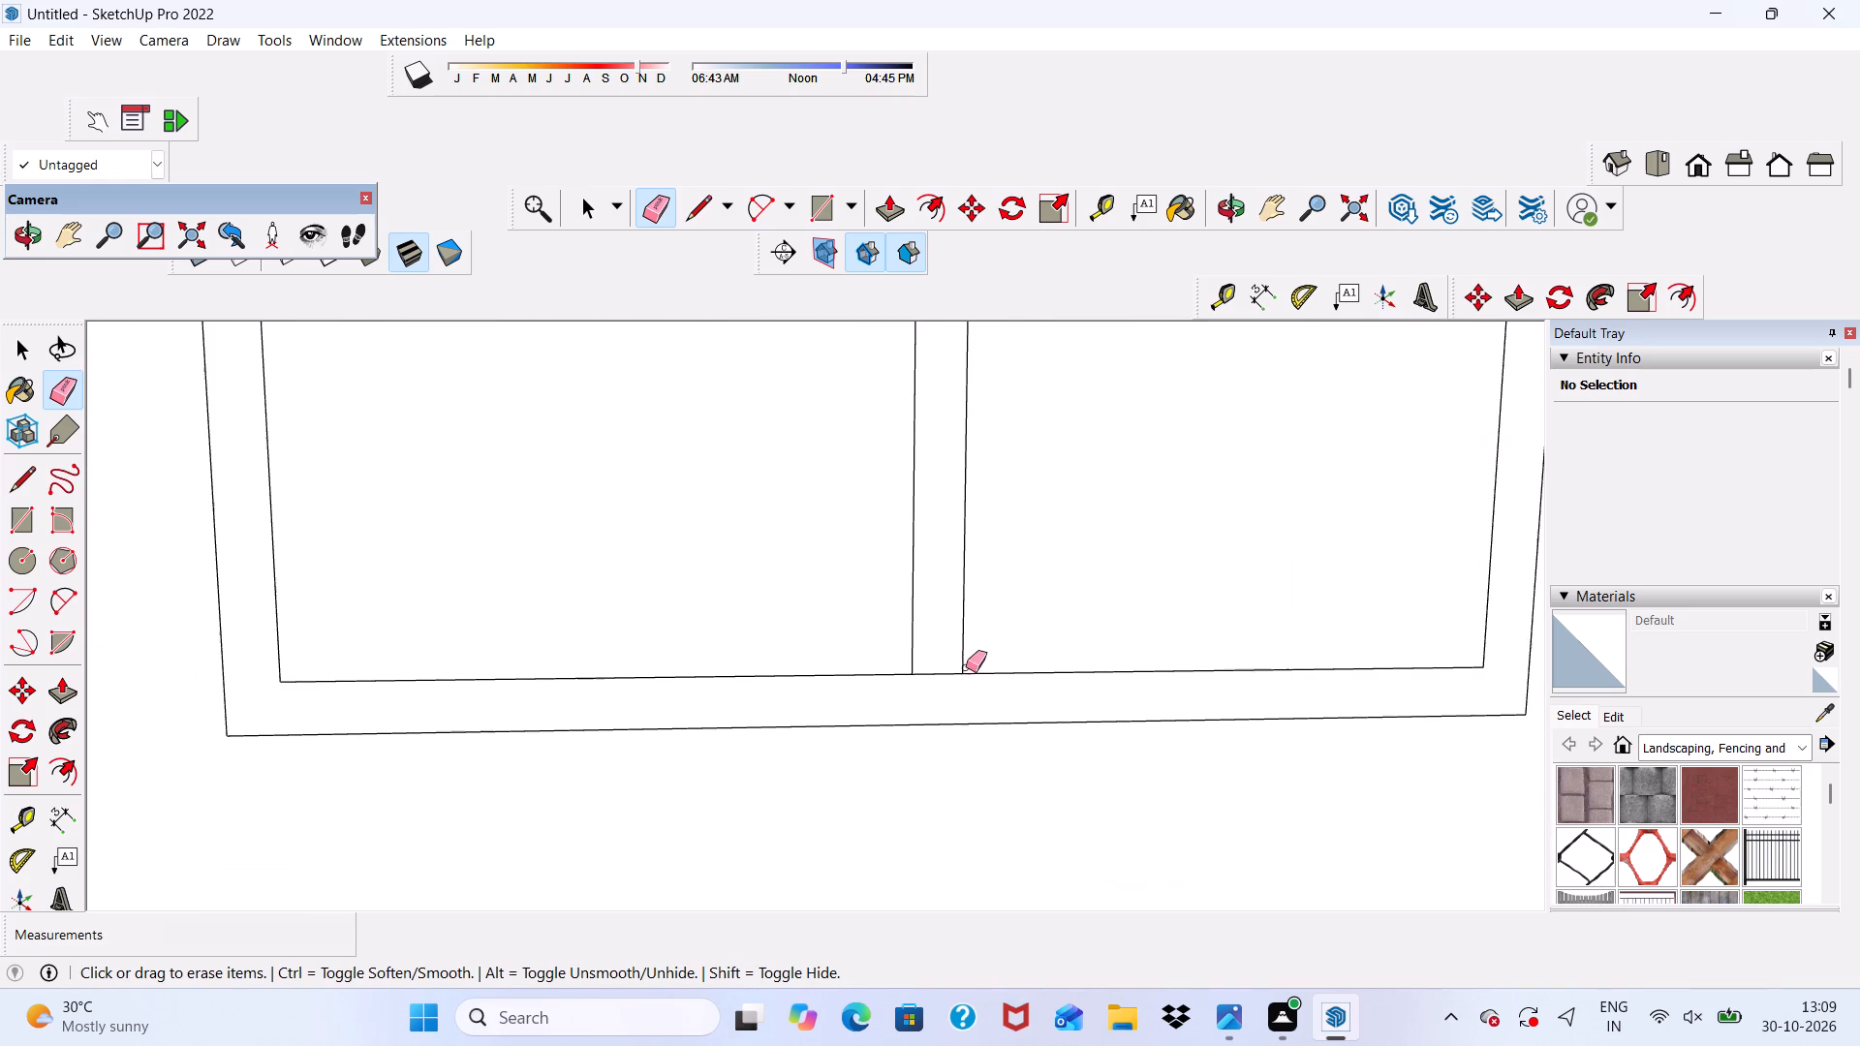
click(927, 675)
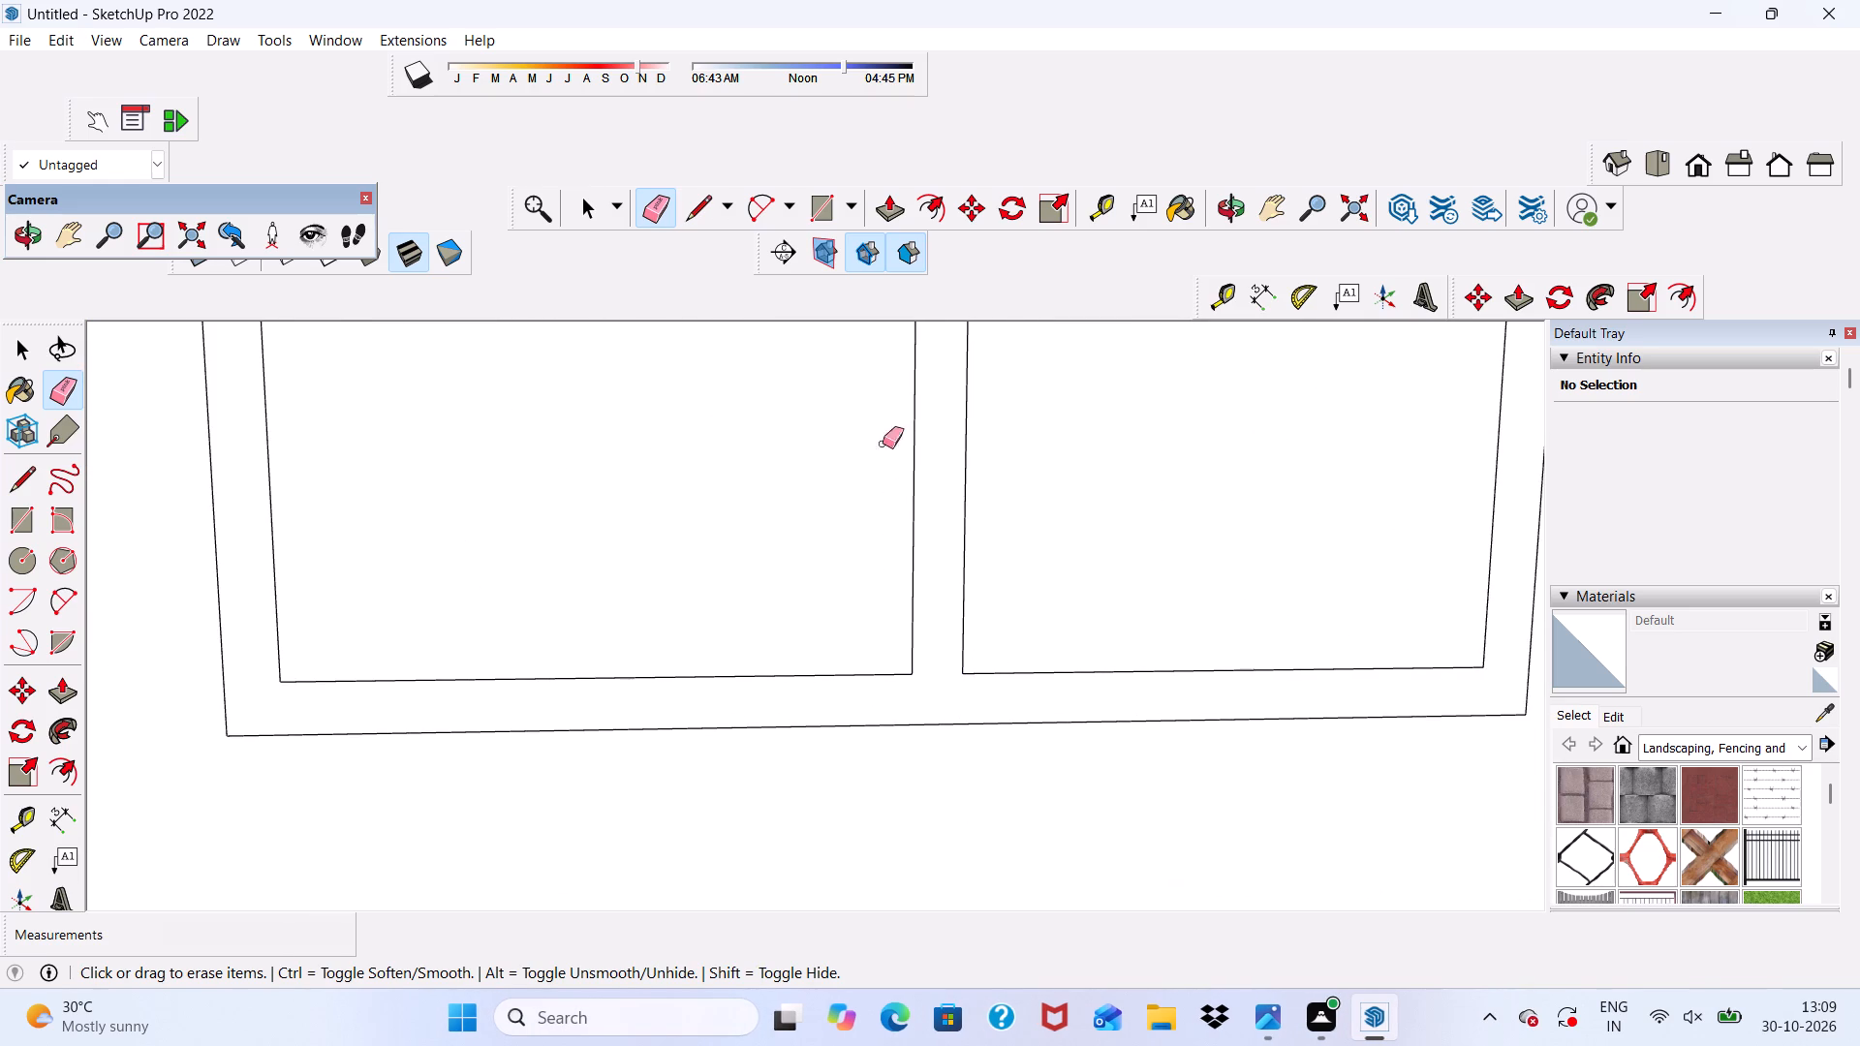
Extrude the upper window's frame and centre mullion 3" out from the wall.
click(890, 205)
scroll(928, 748, up, 3)
click(928, 710)
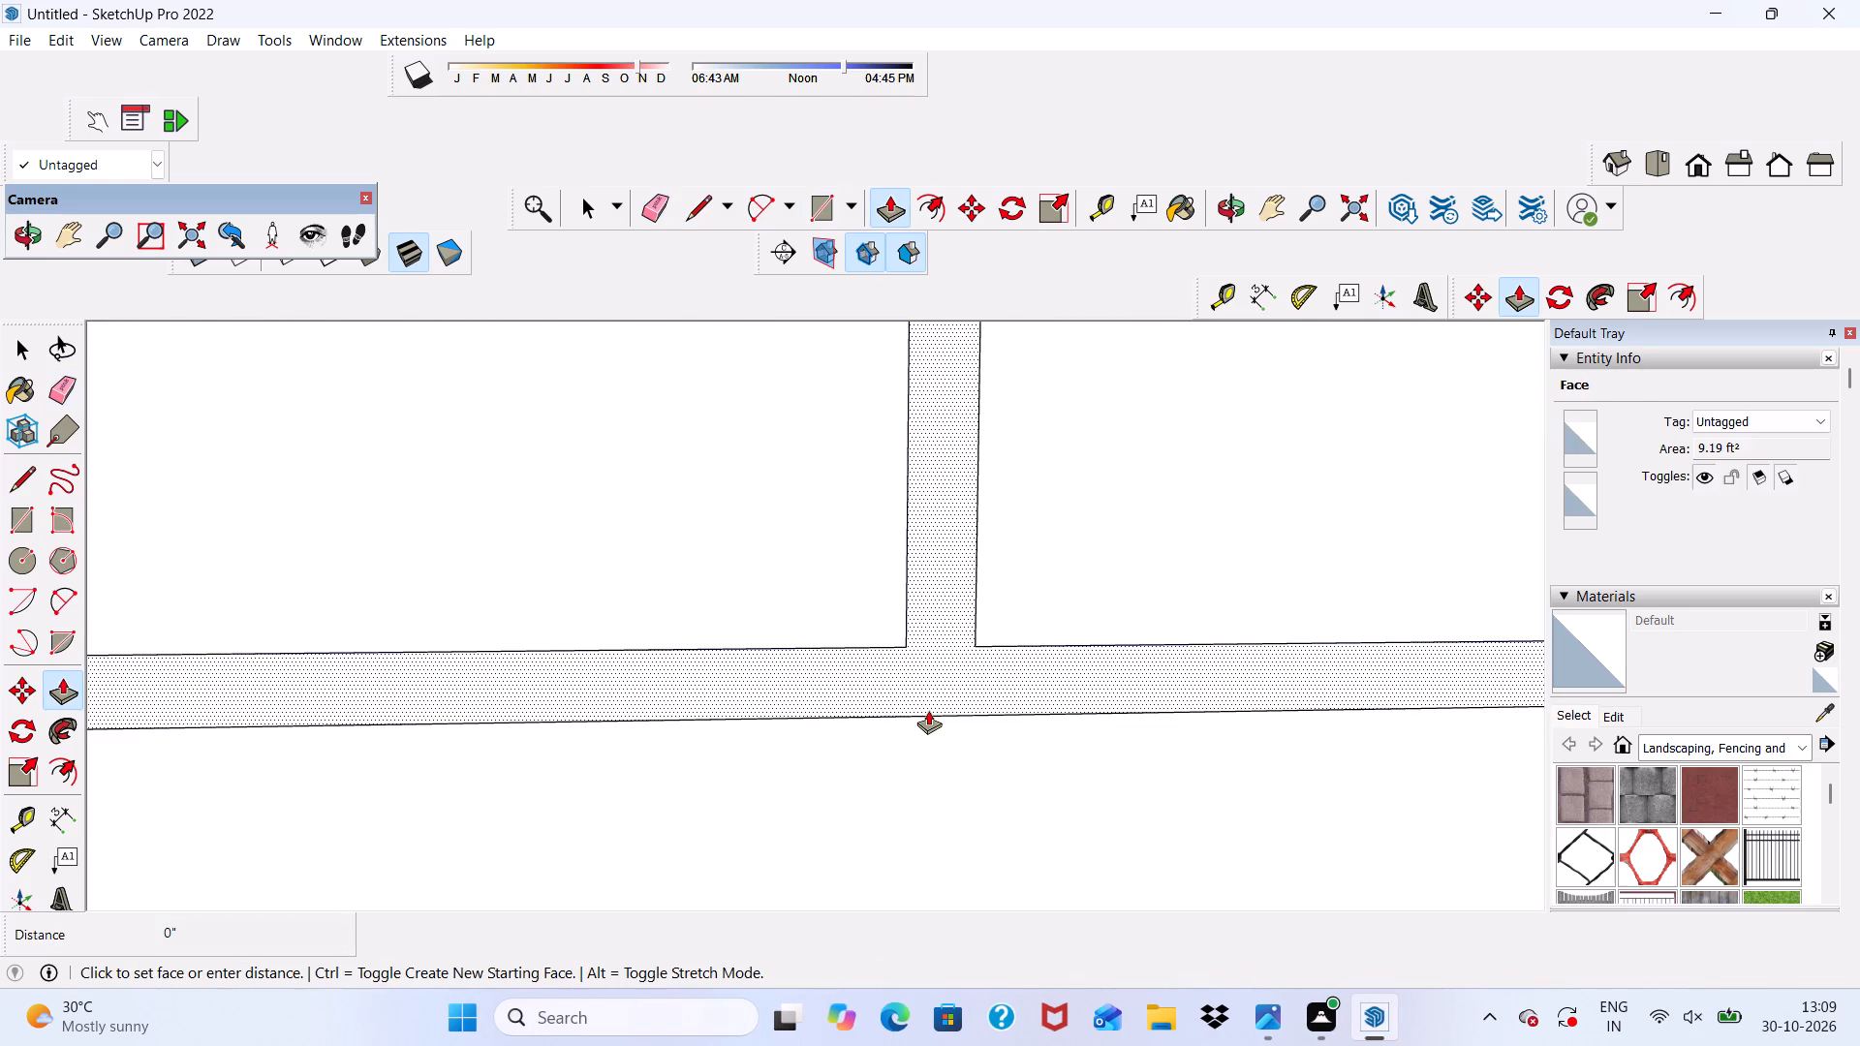
scroll(883, 676, down, 9)
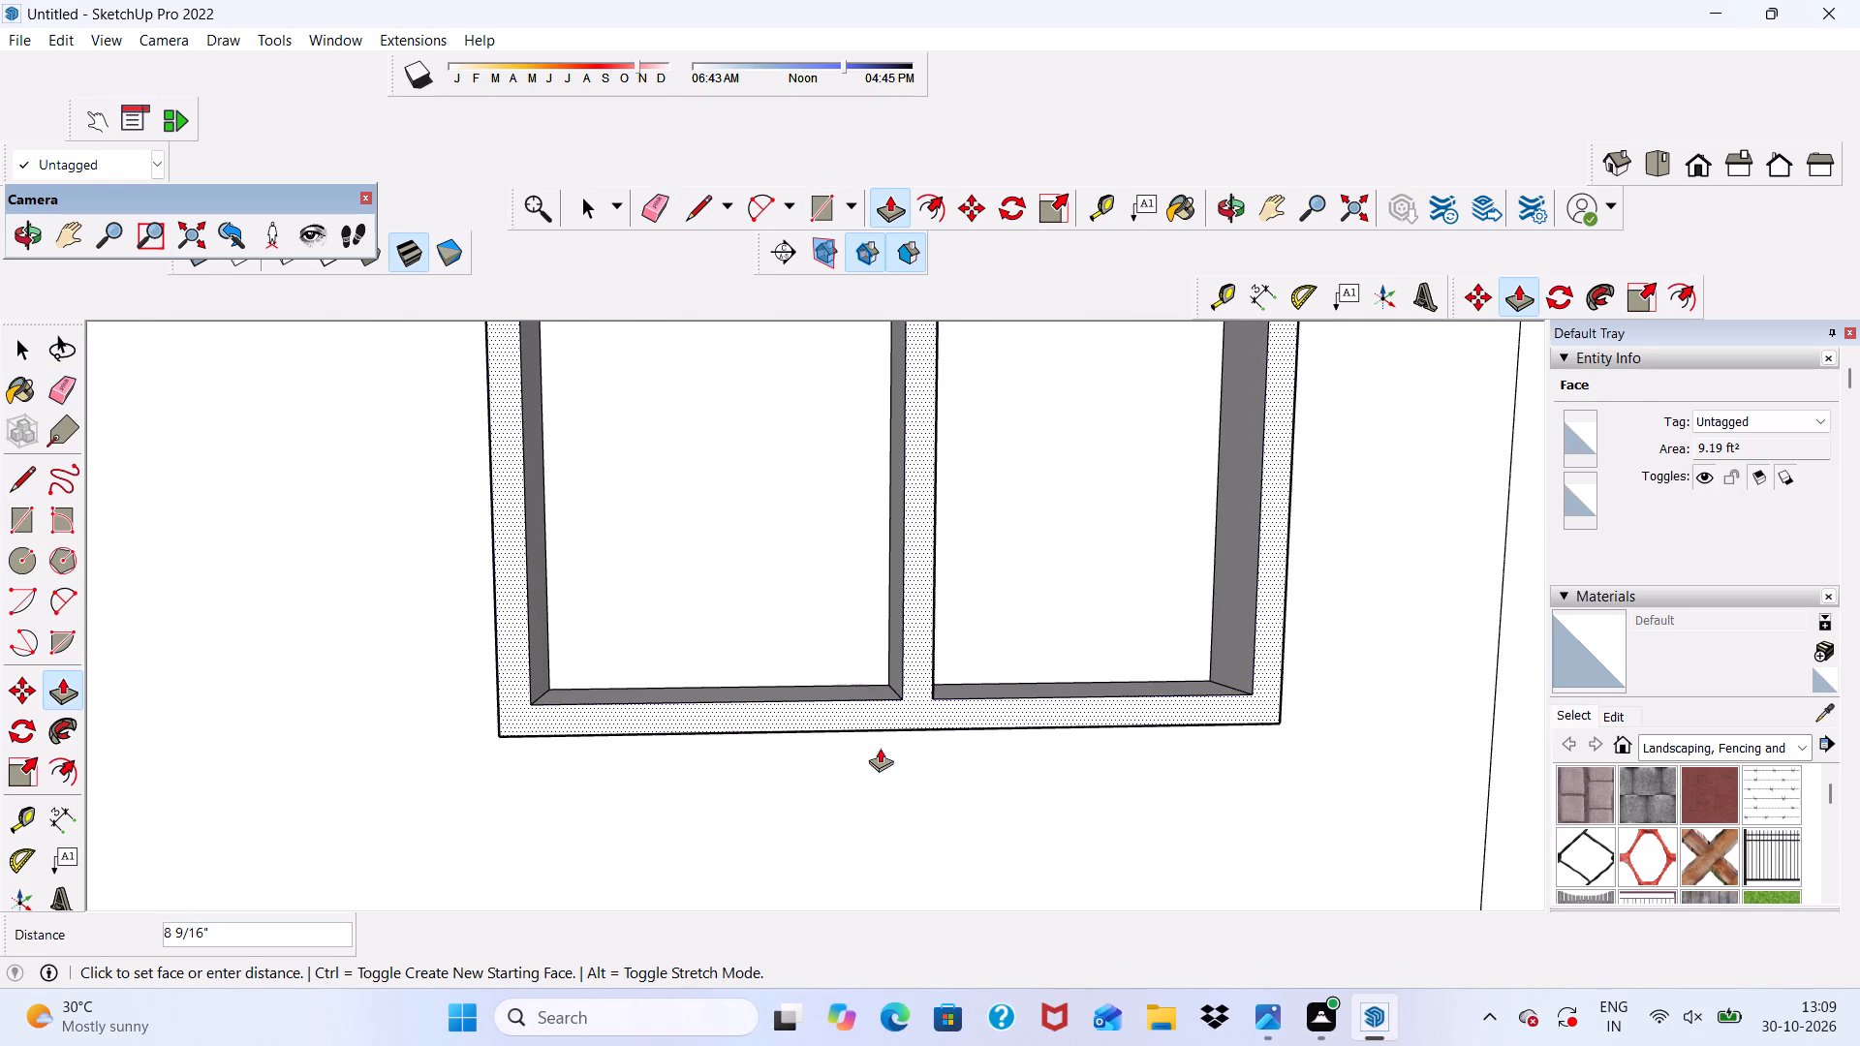
drag(880, 748, 886, 787)
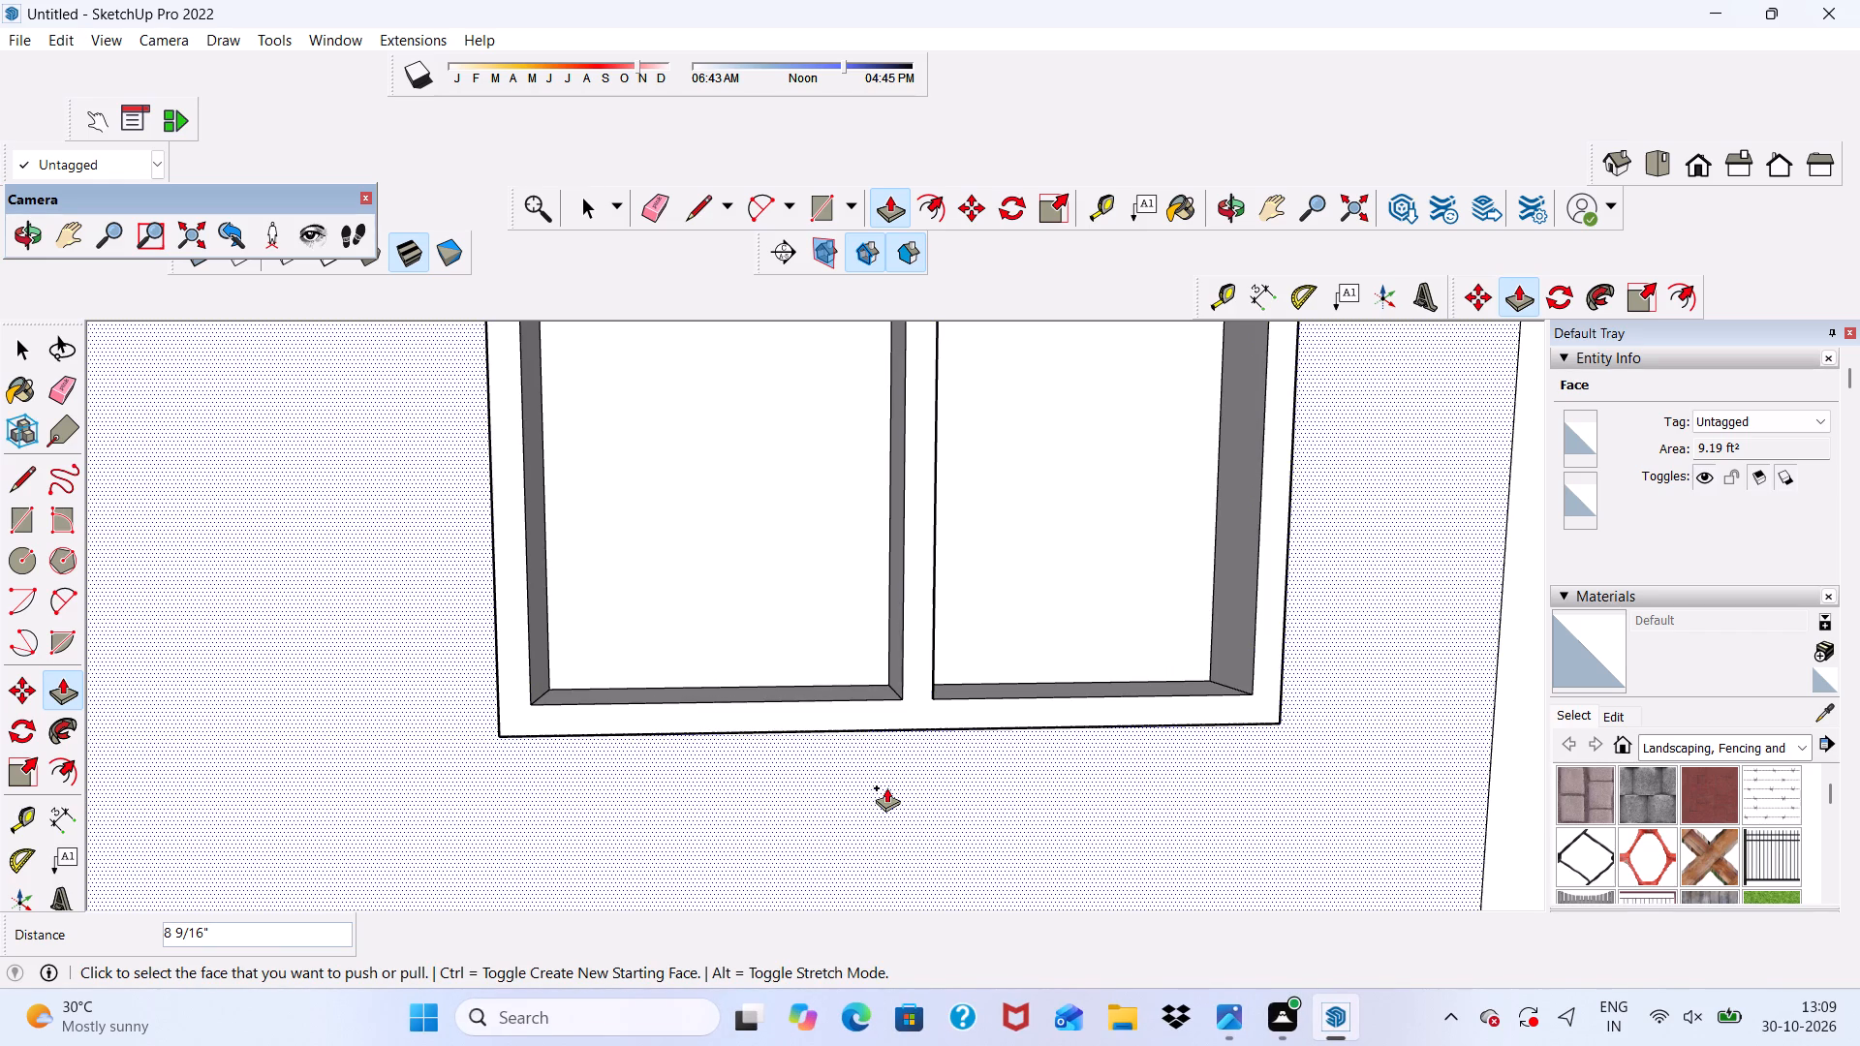
key(3)
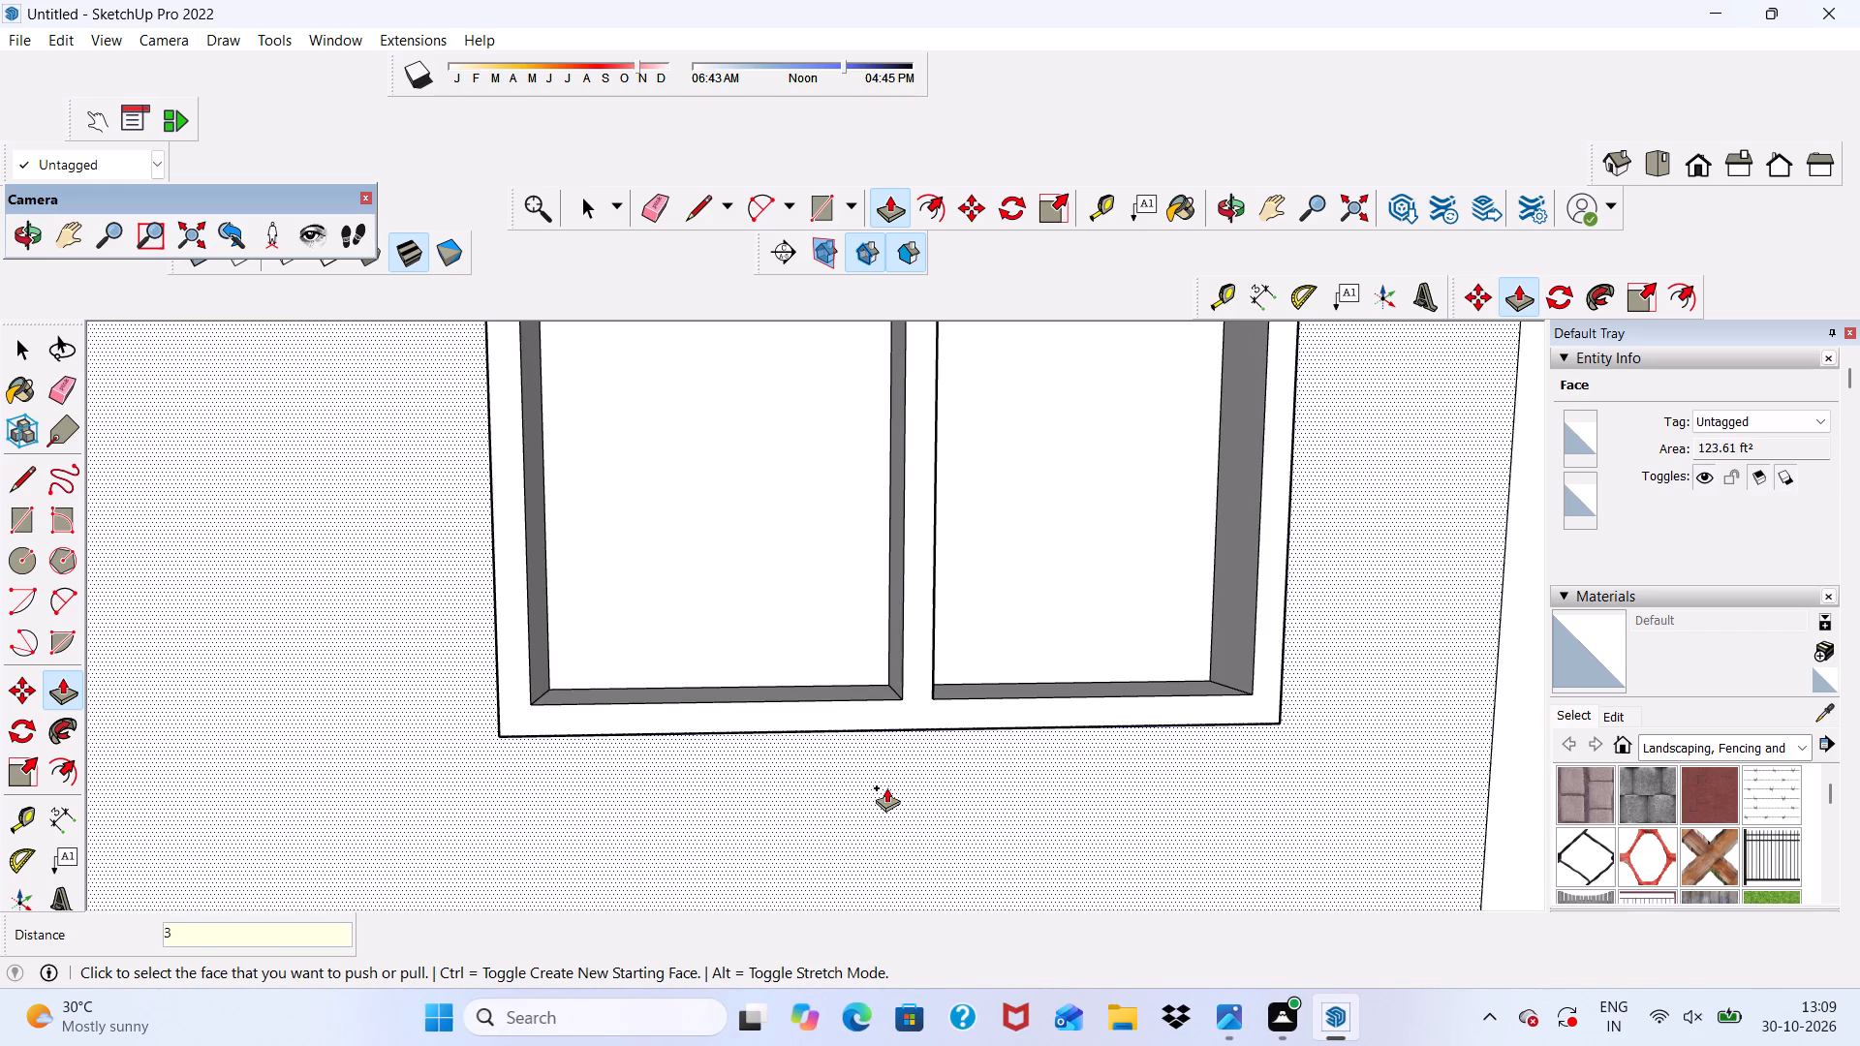
key(shift+quotedbl)
key(Return)
scroll(815, 664, down, 5)
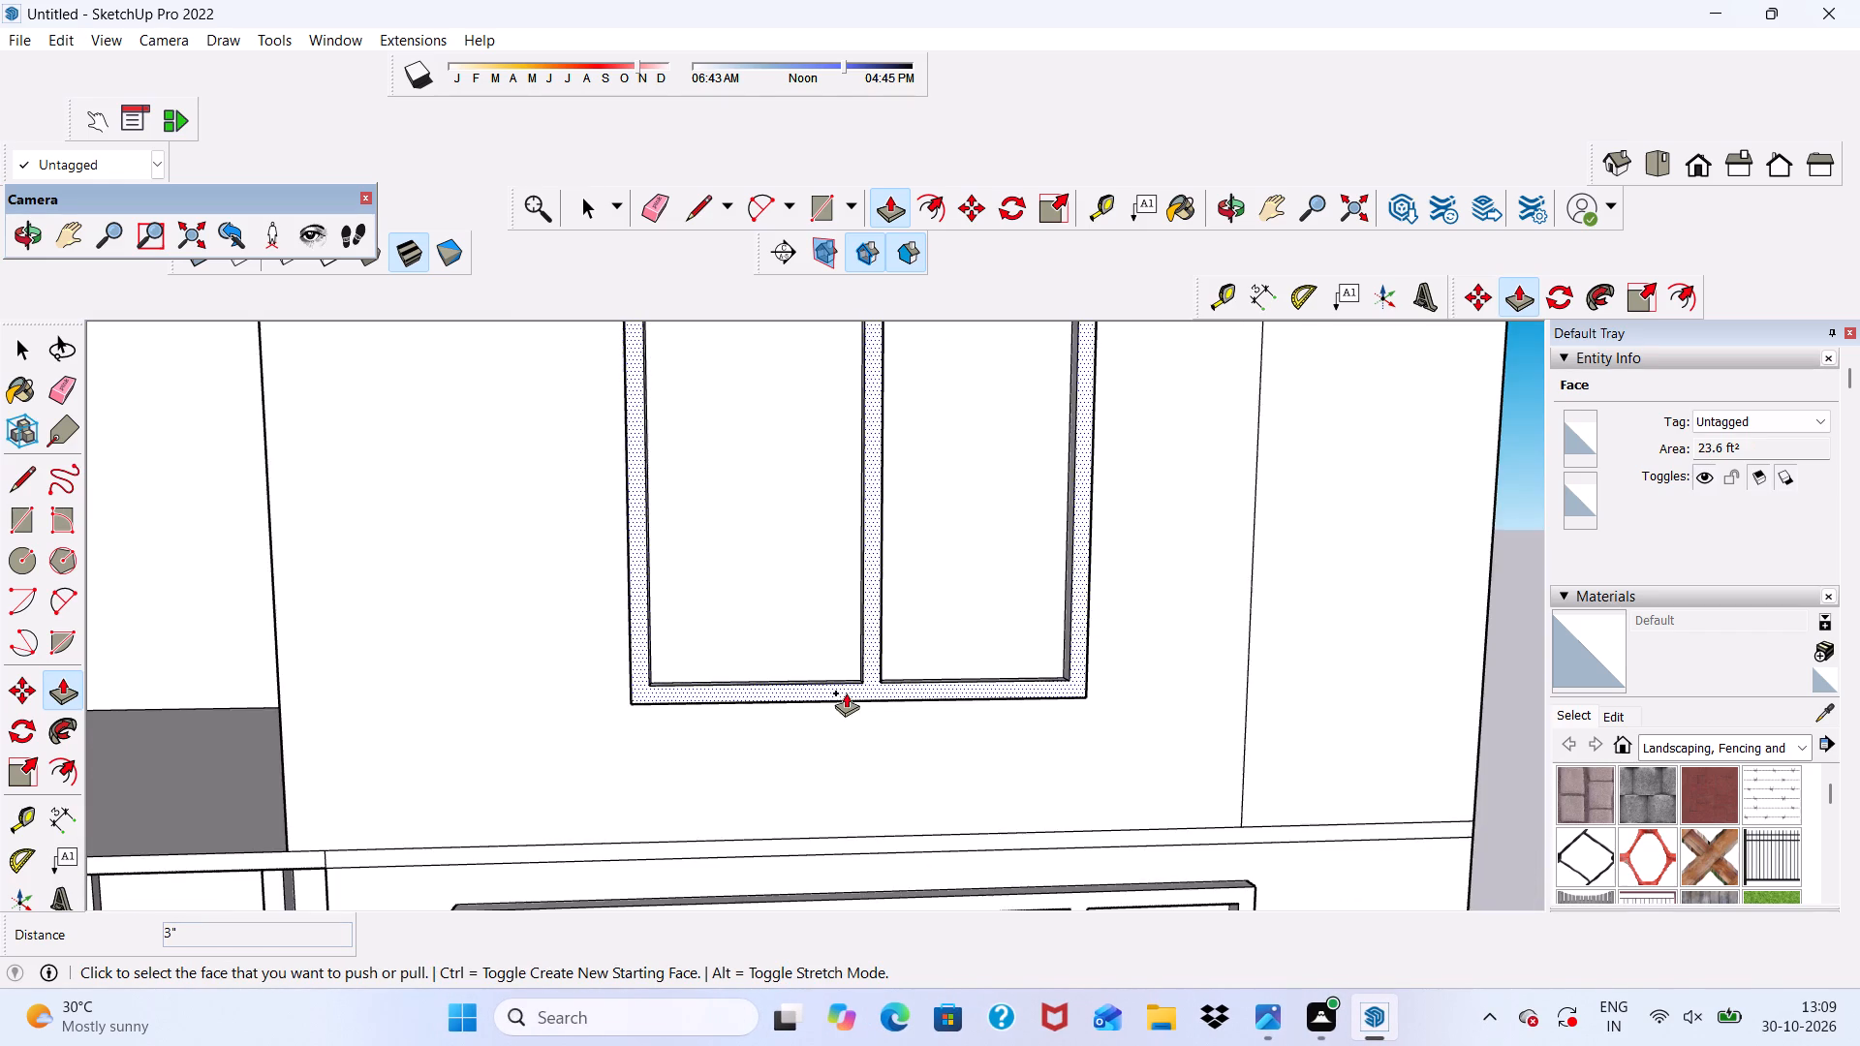
scroll(846, 692, down, 6)
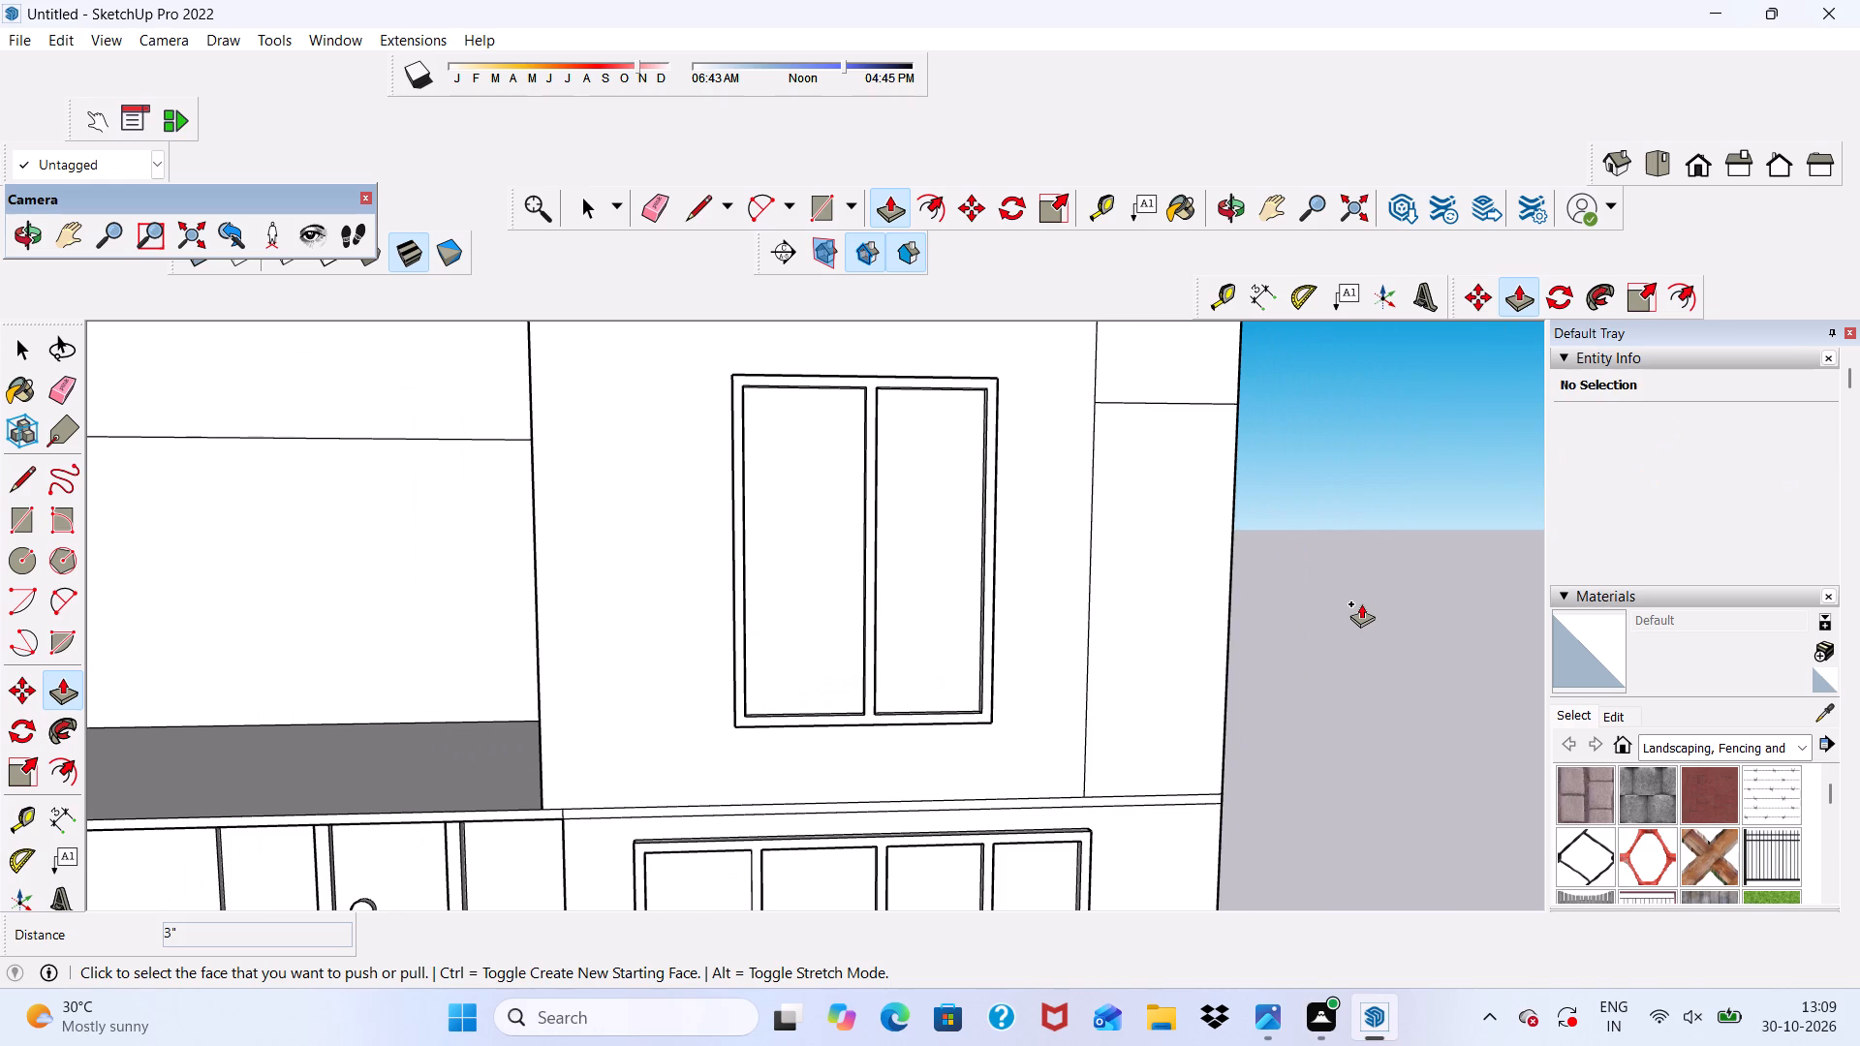
key(space)
Draw a rectangle about 11" wide and 13' tall beside the upper window, from the block's top edge to the upper storey's base line.
scroll(1258, 267, up, 4)
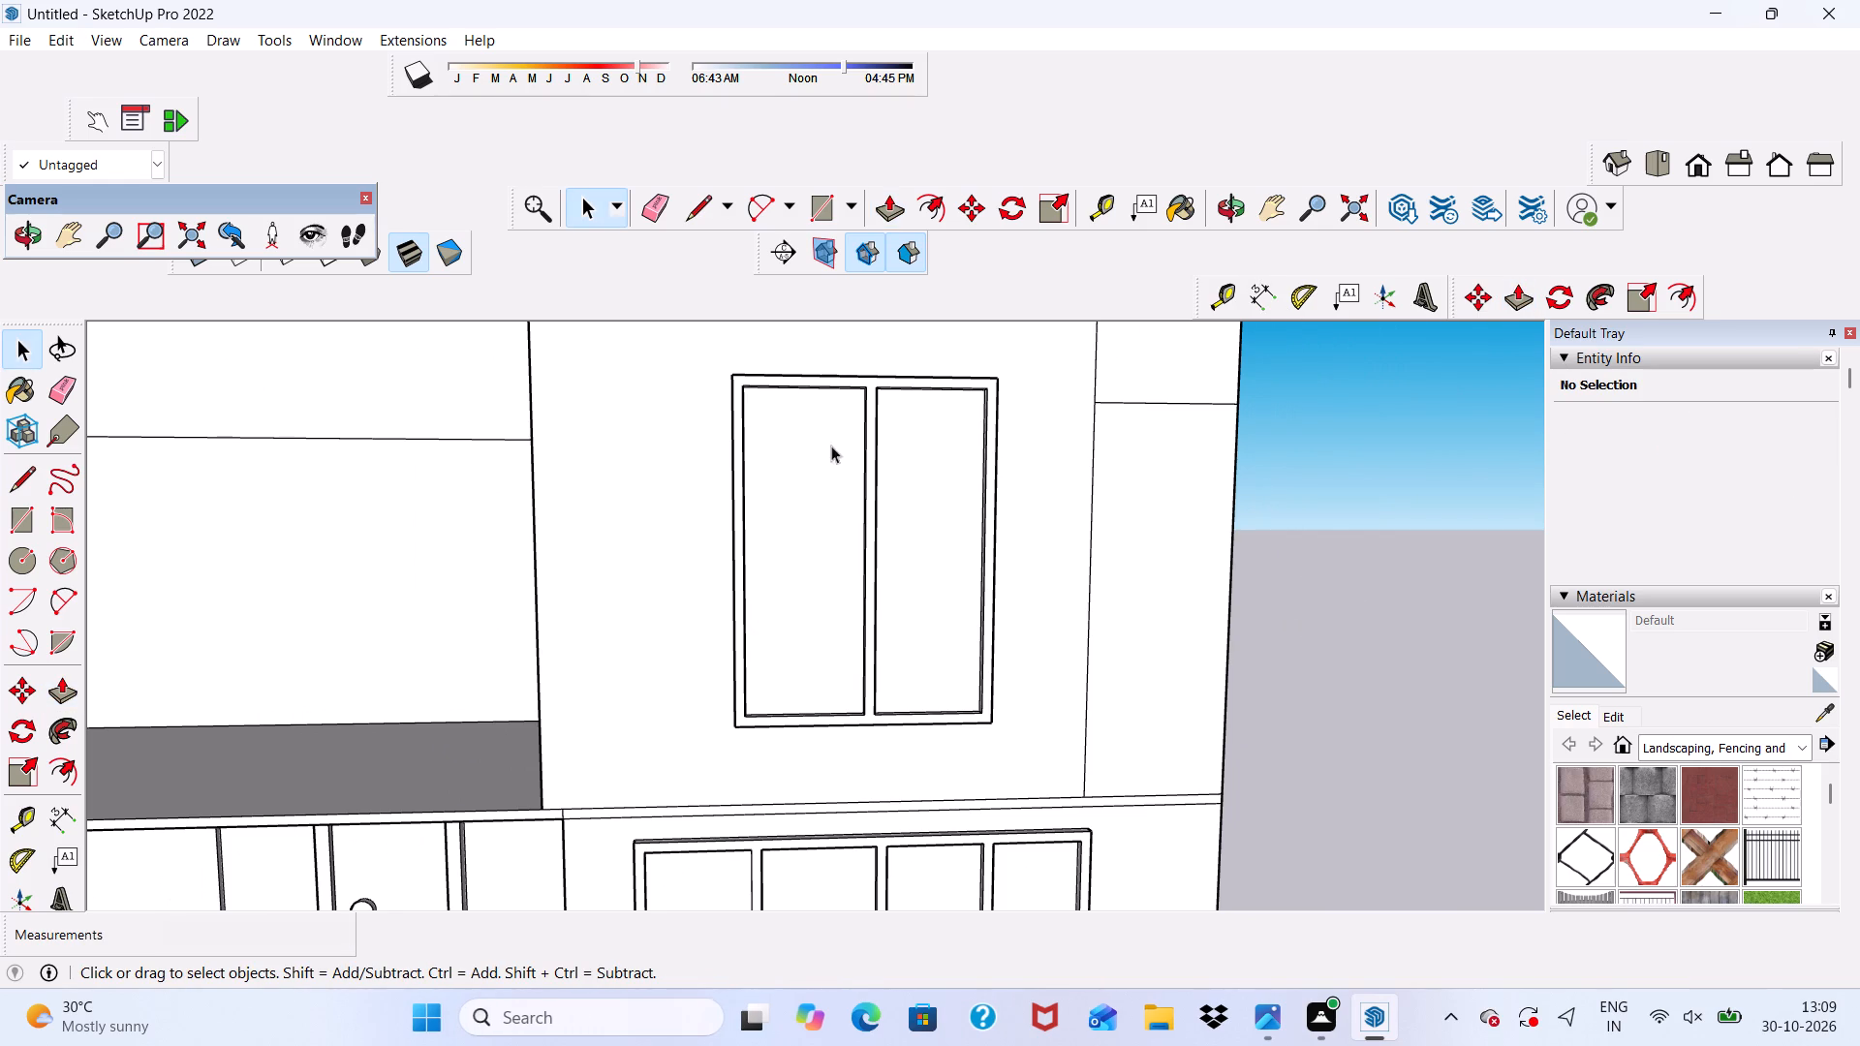
scroll(706, 487, down, 4)
scroll(899, 568, down, 4)
scroll(899, 438, up, 5)
middle_drag(933, 565, 842, 616)
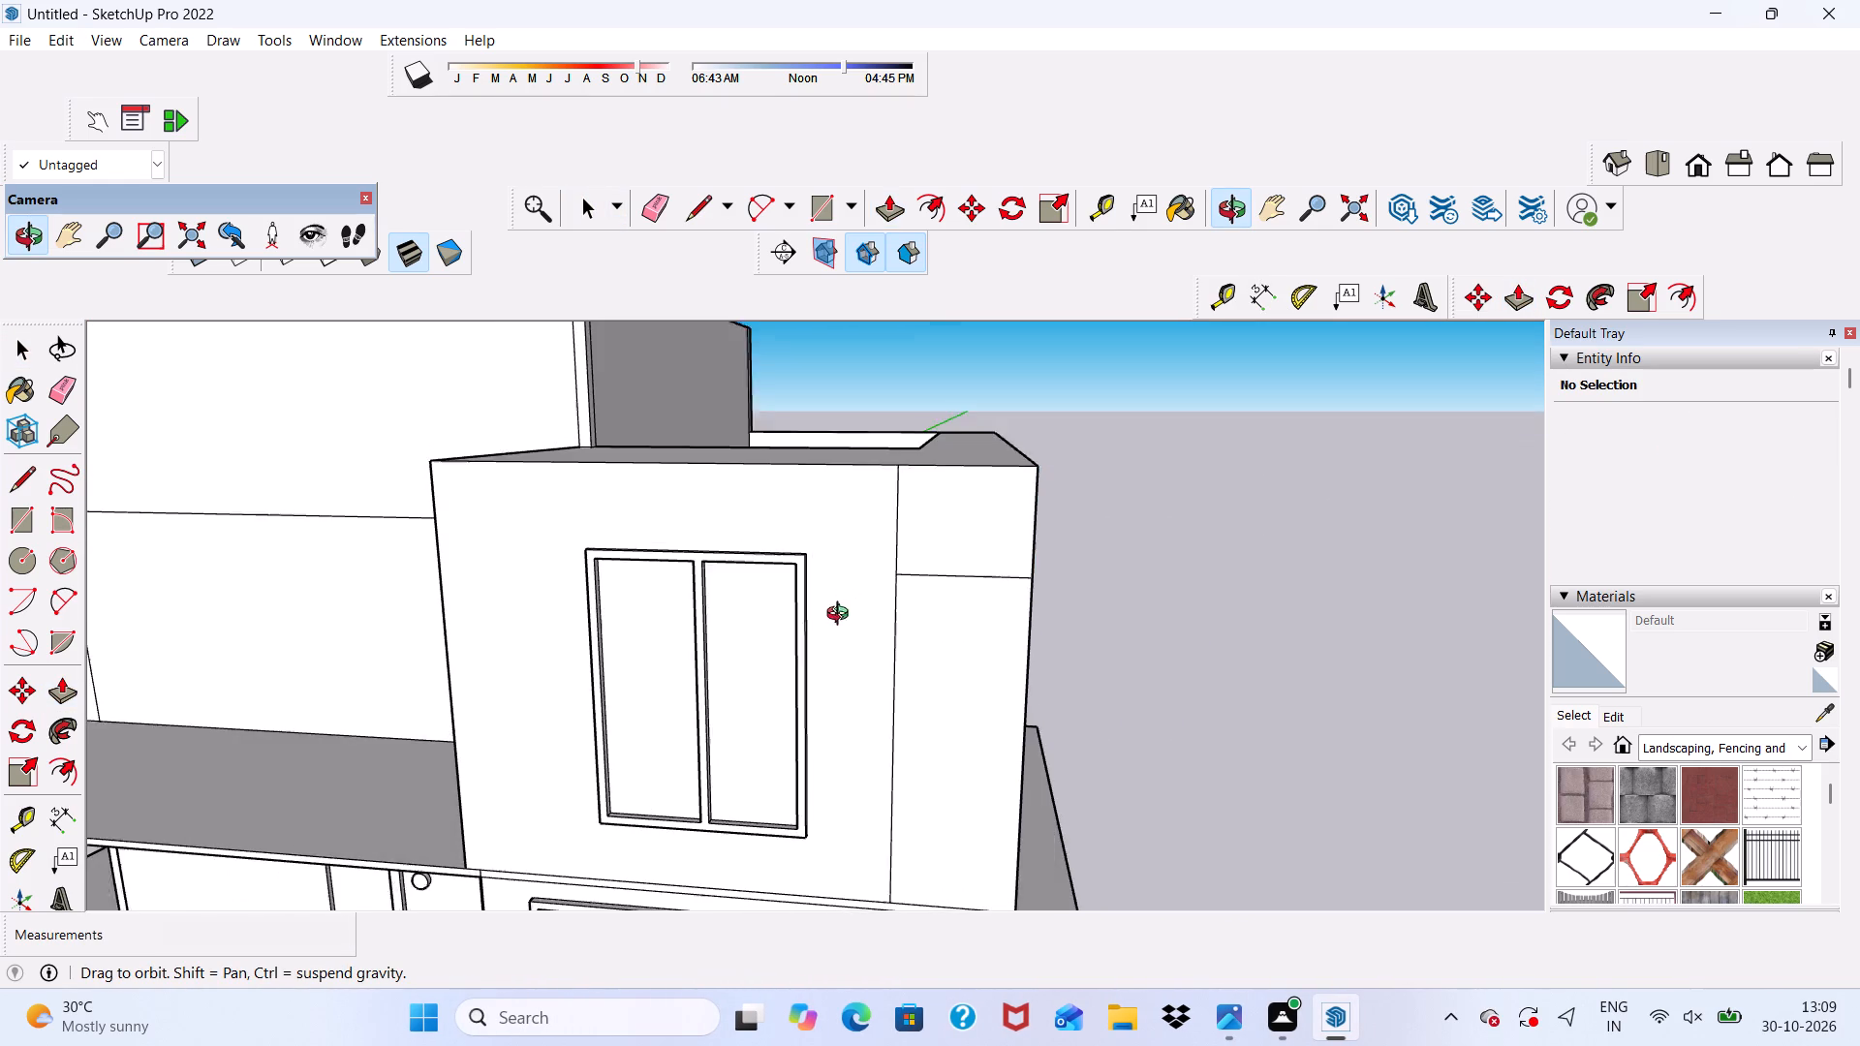
middle_drag(842, 616, 834, 619)
scroll(848, 193, up, 3)
click(818, 210)
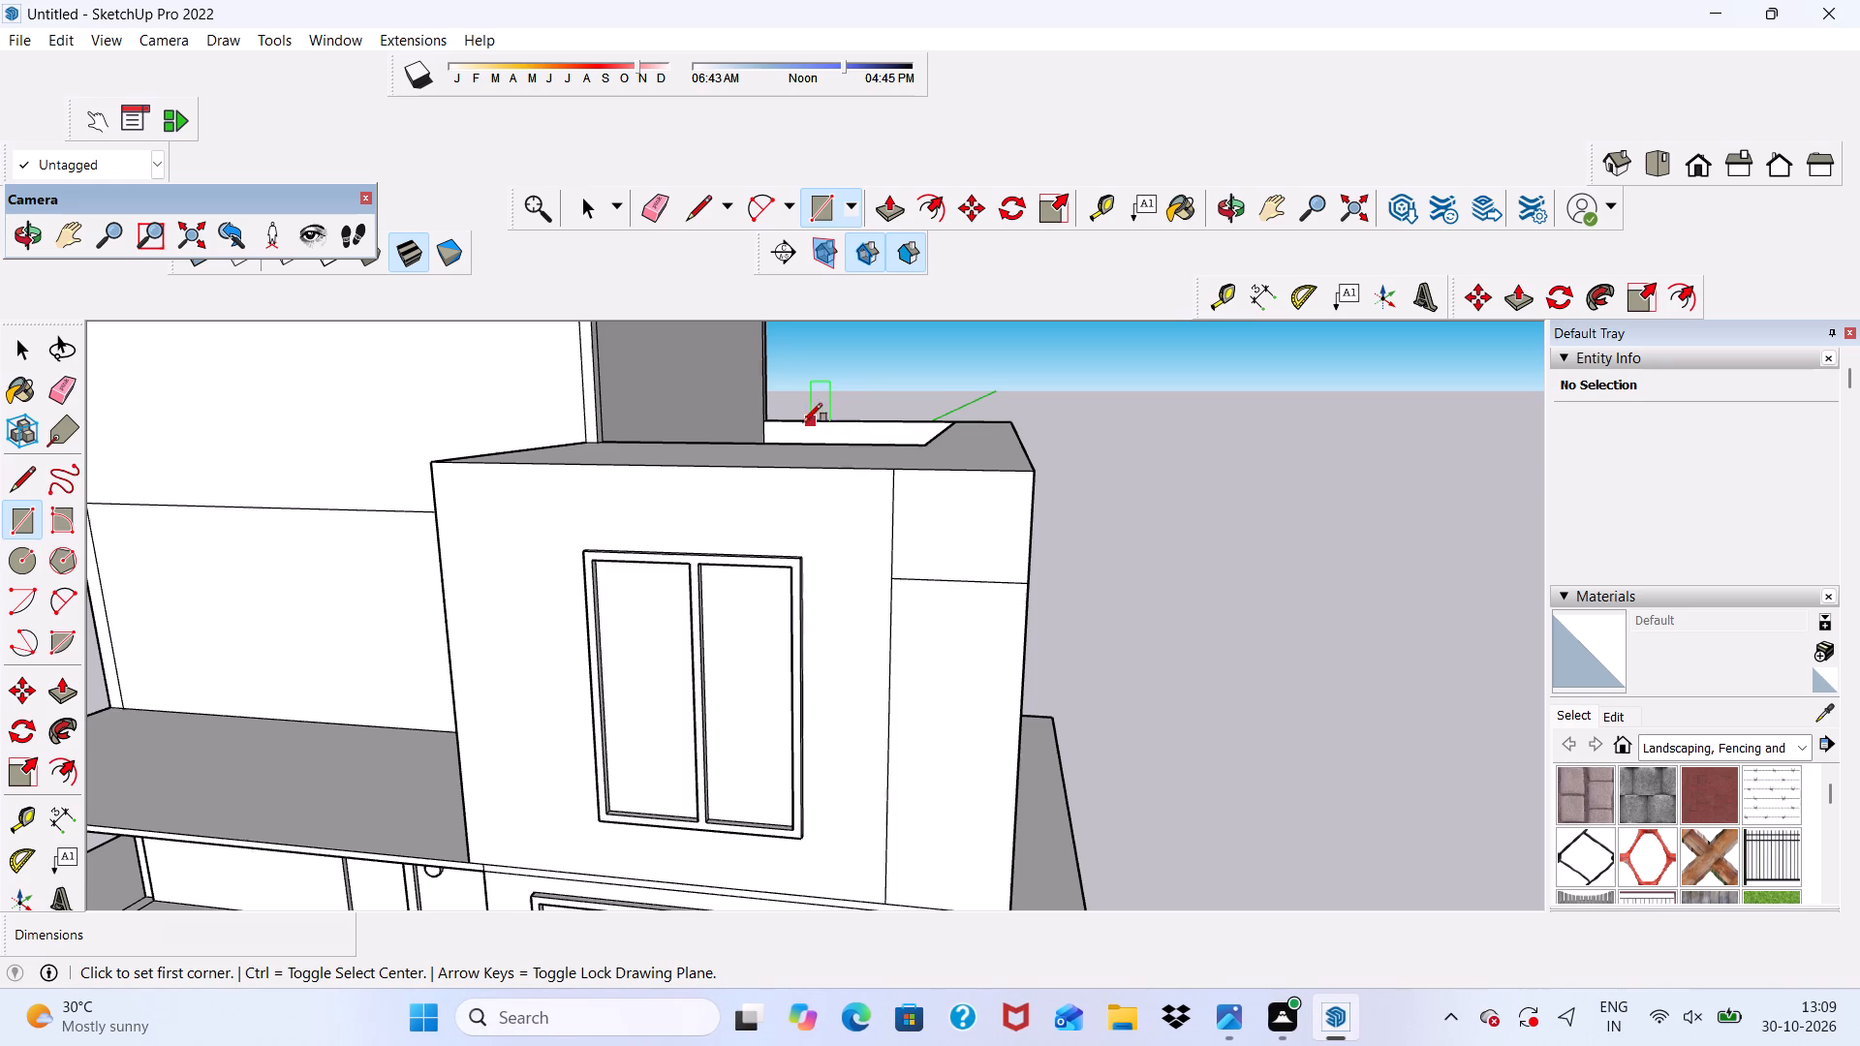
scroll(782, 472, down, 4)
middle_drag(785, 478, 855, 434)
scroll(864, 451, up, 6)
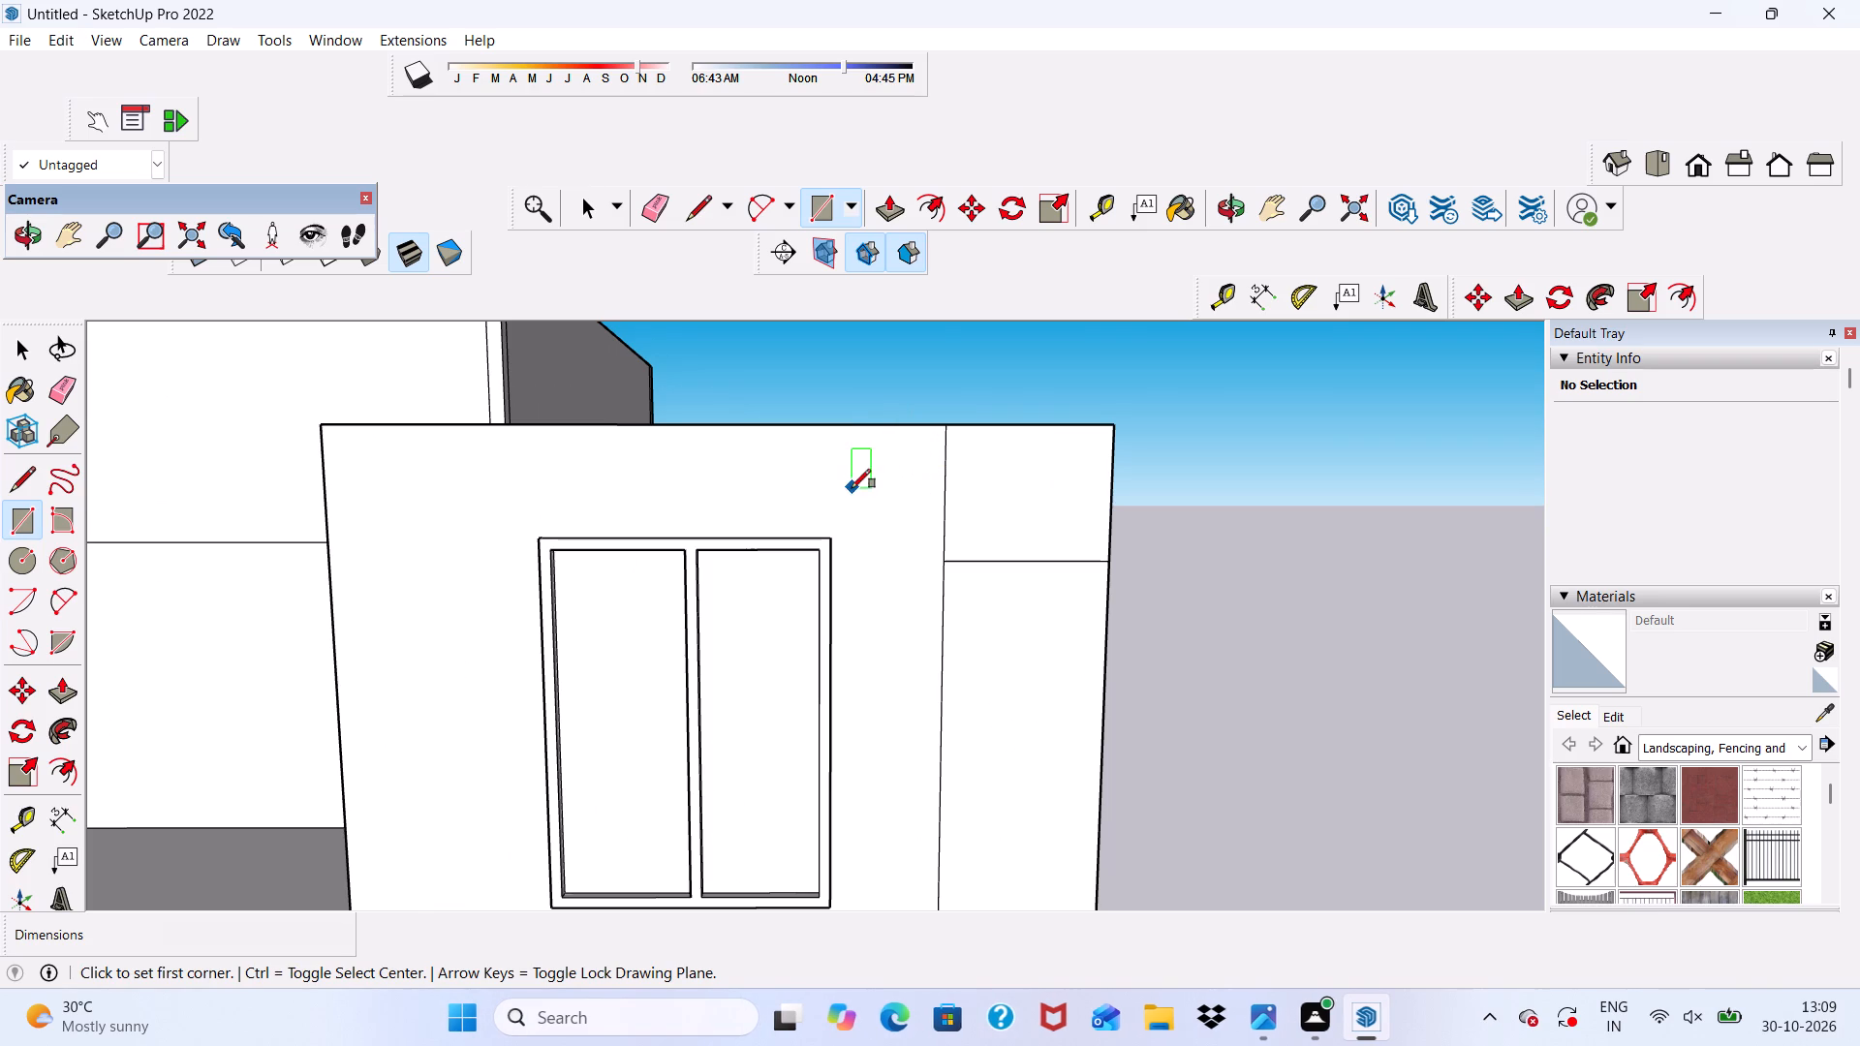
click(835, 427)
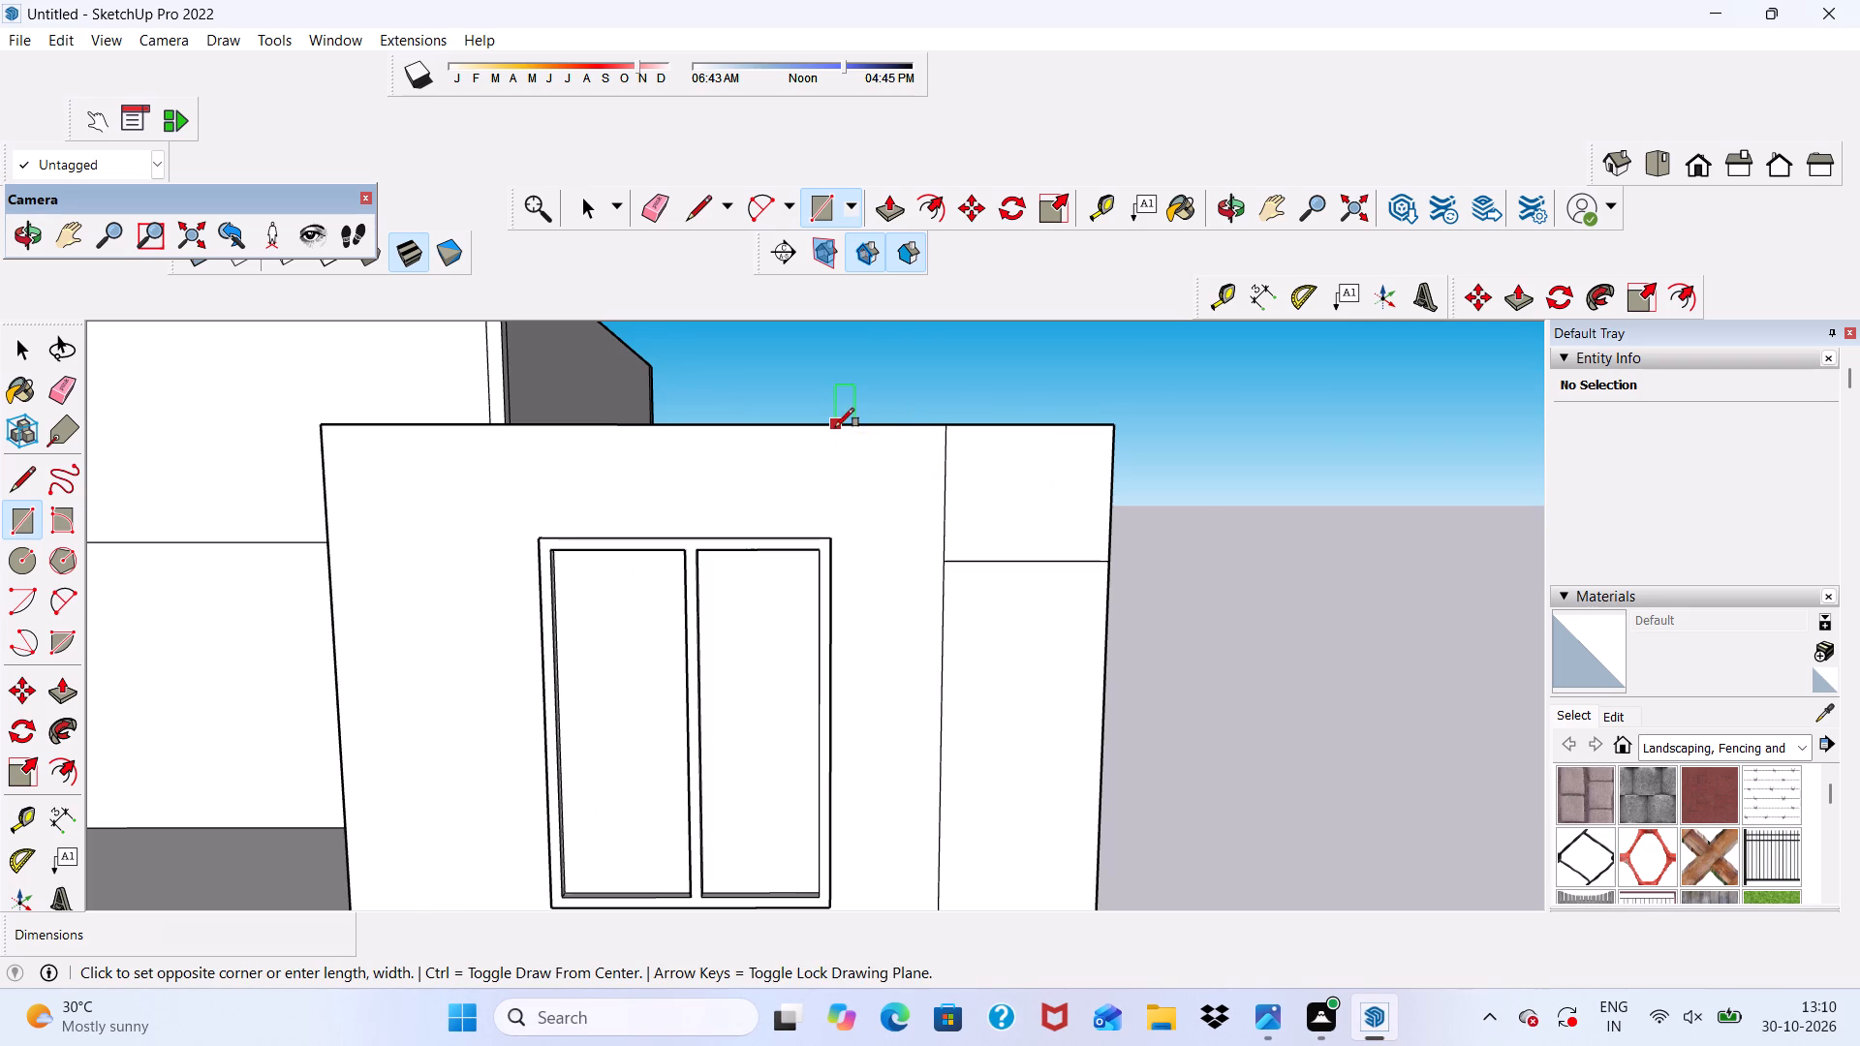
scroll(850, 656, up, 3)
scroll(852, 511, down, 4)
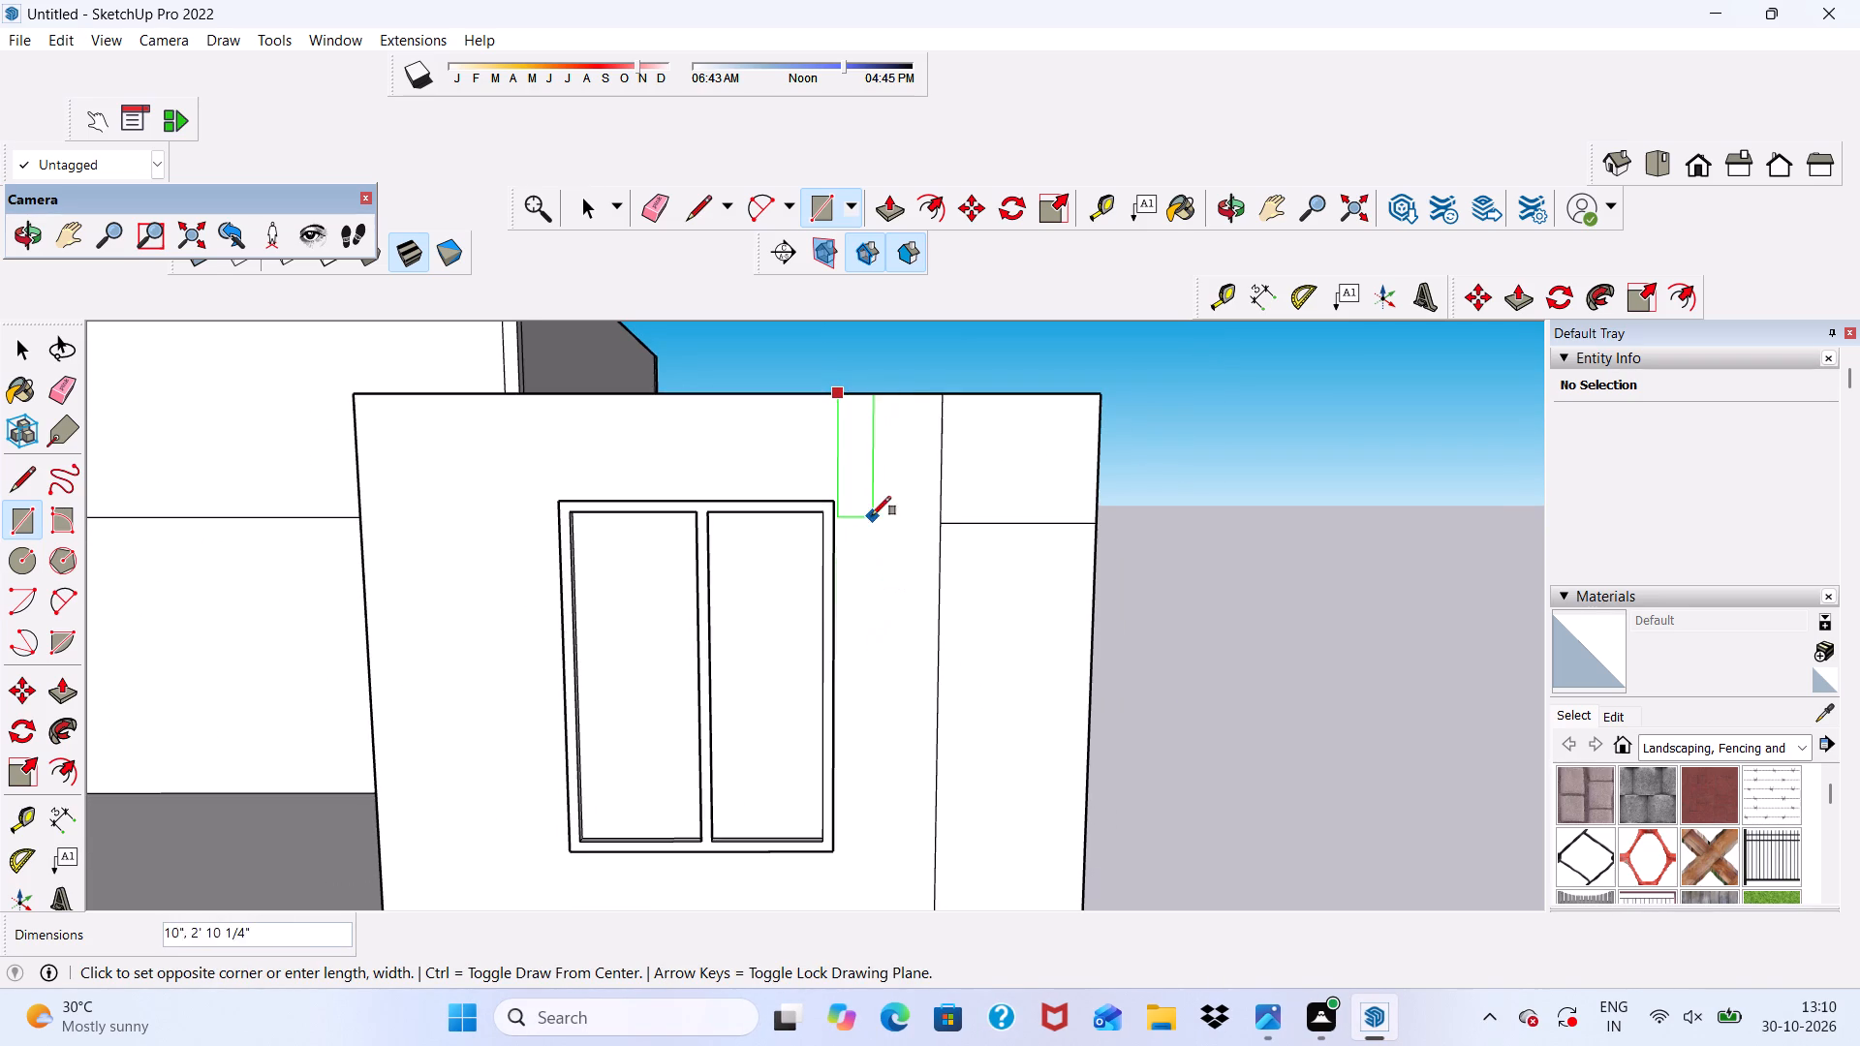
scroll(869, 511, down, 7)
scroll(872, 740, up, 7)
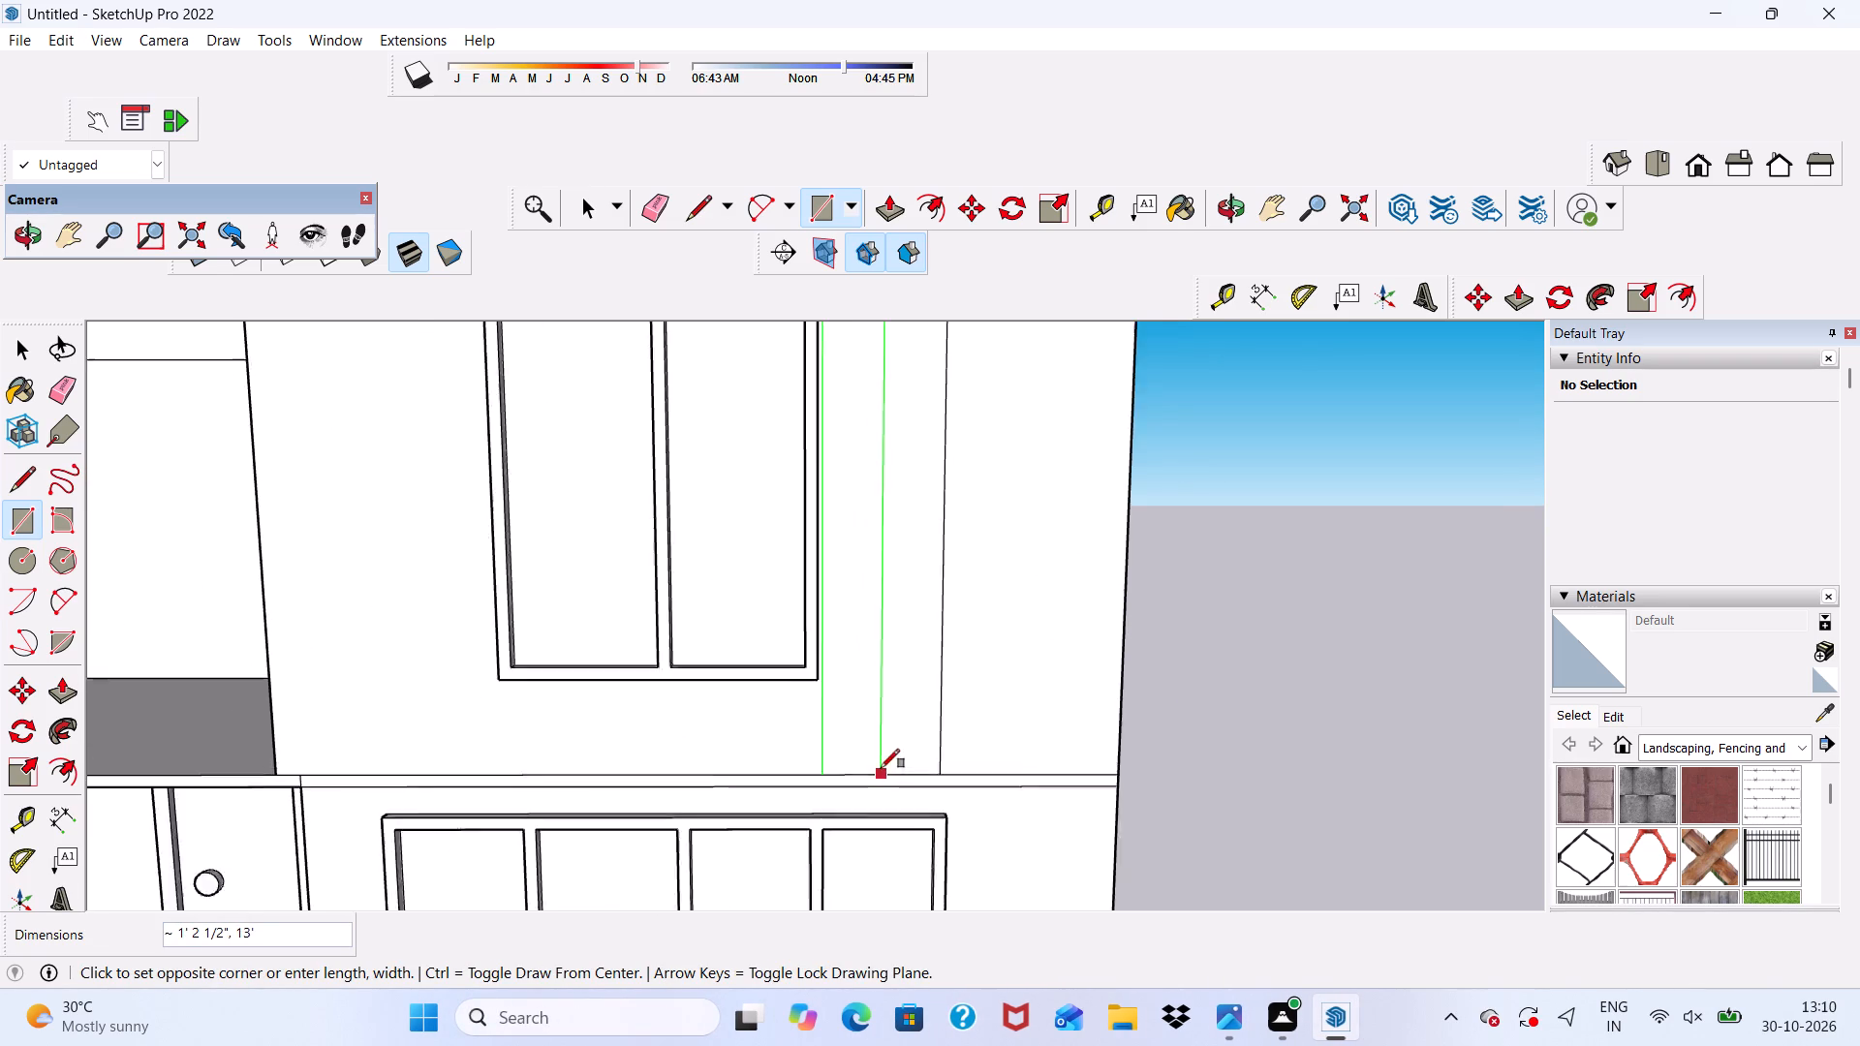
scroll(881, 768, up, 6)
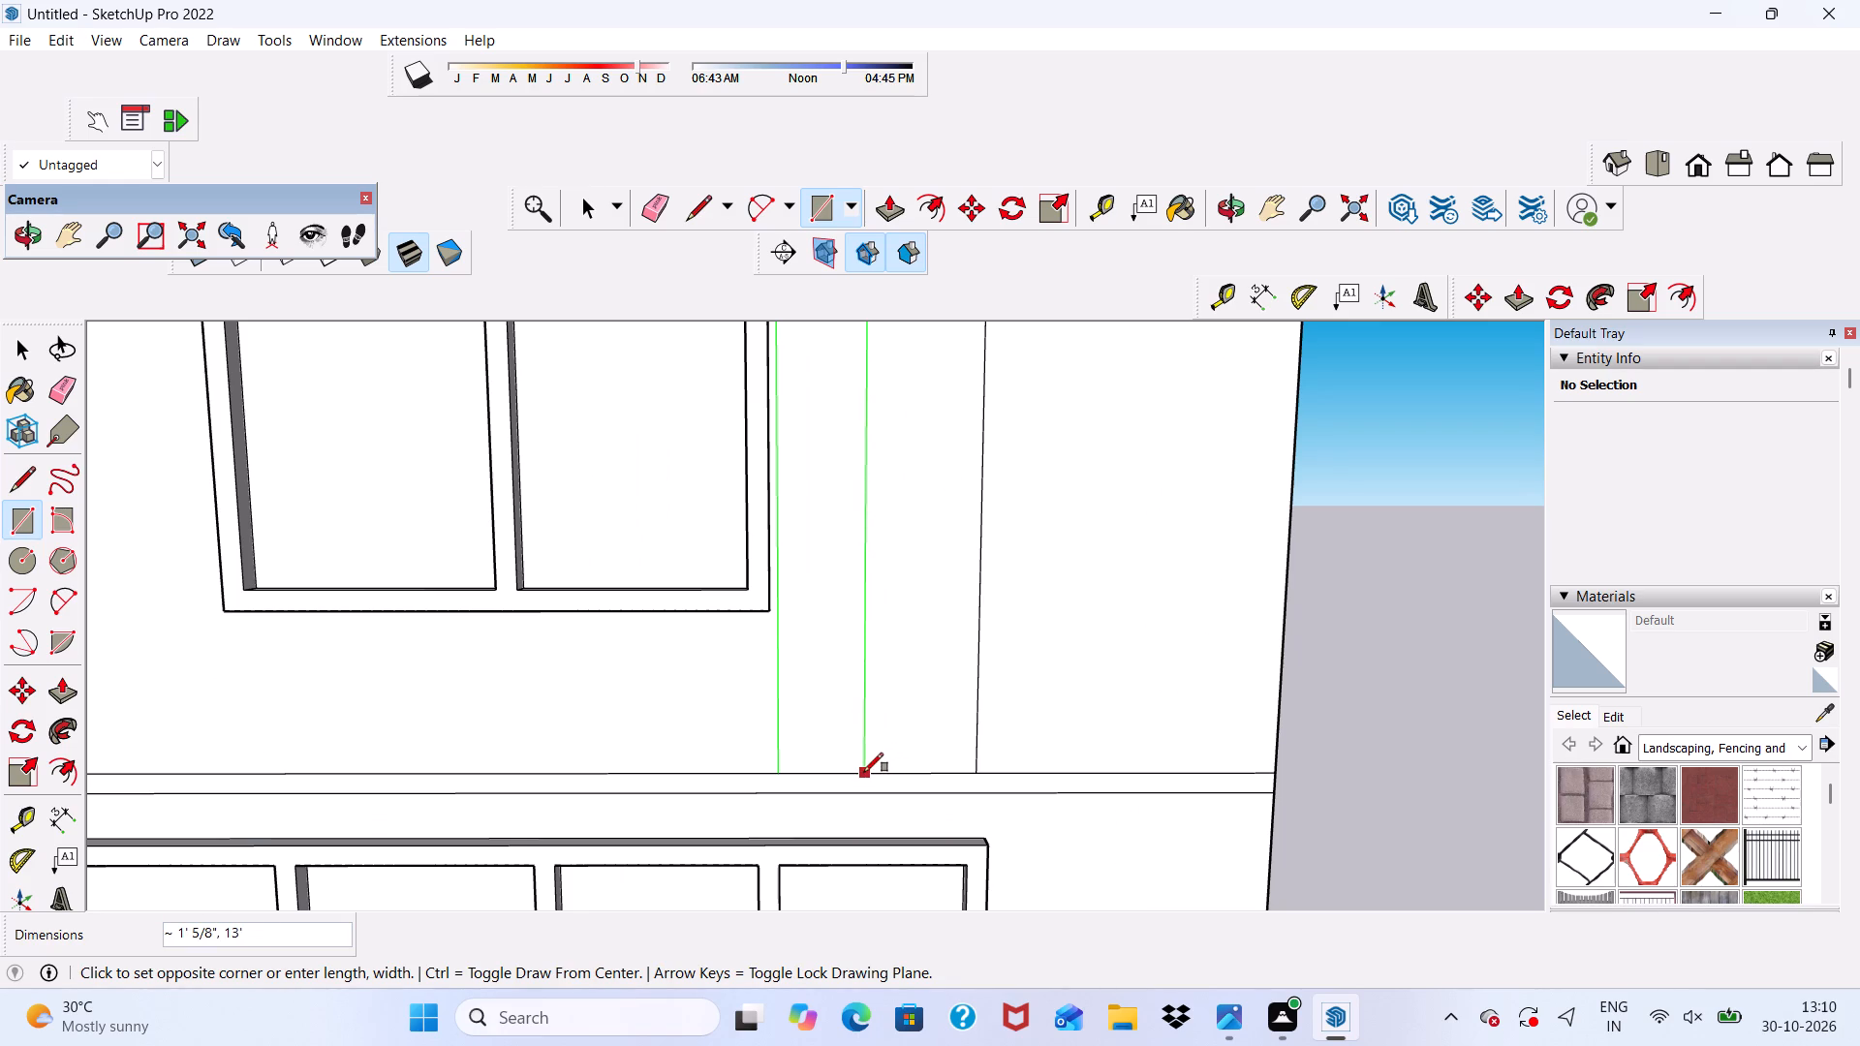
click(852, 770)
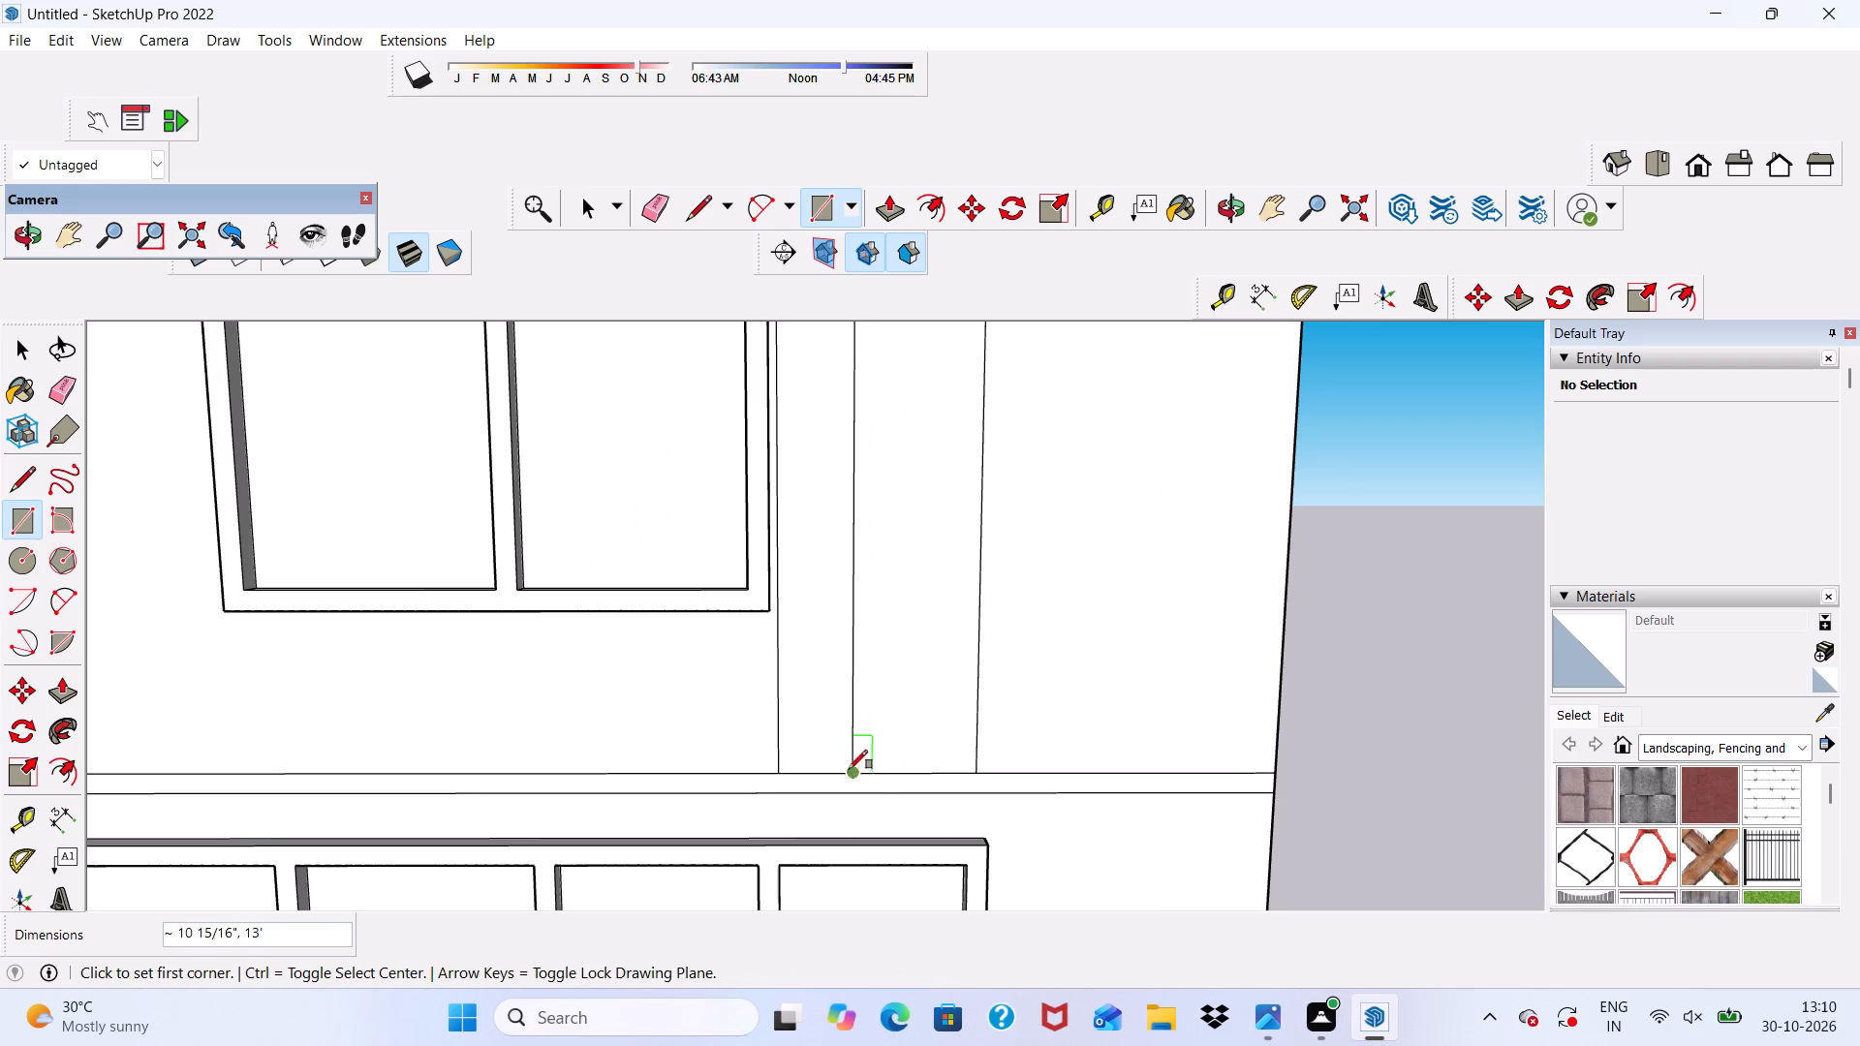
Extrude the tall narrow strip beside the upper window 2' out from the wall.
scroll(839, 735, down, 10)
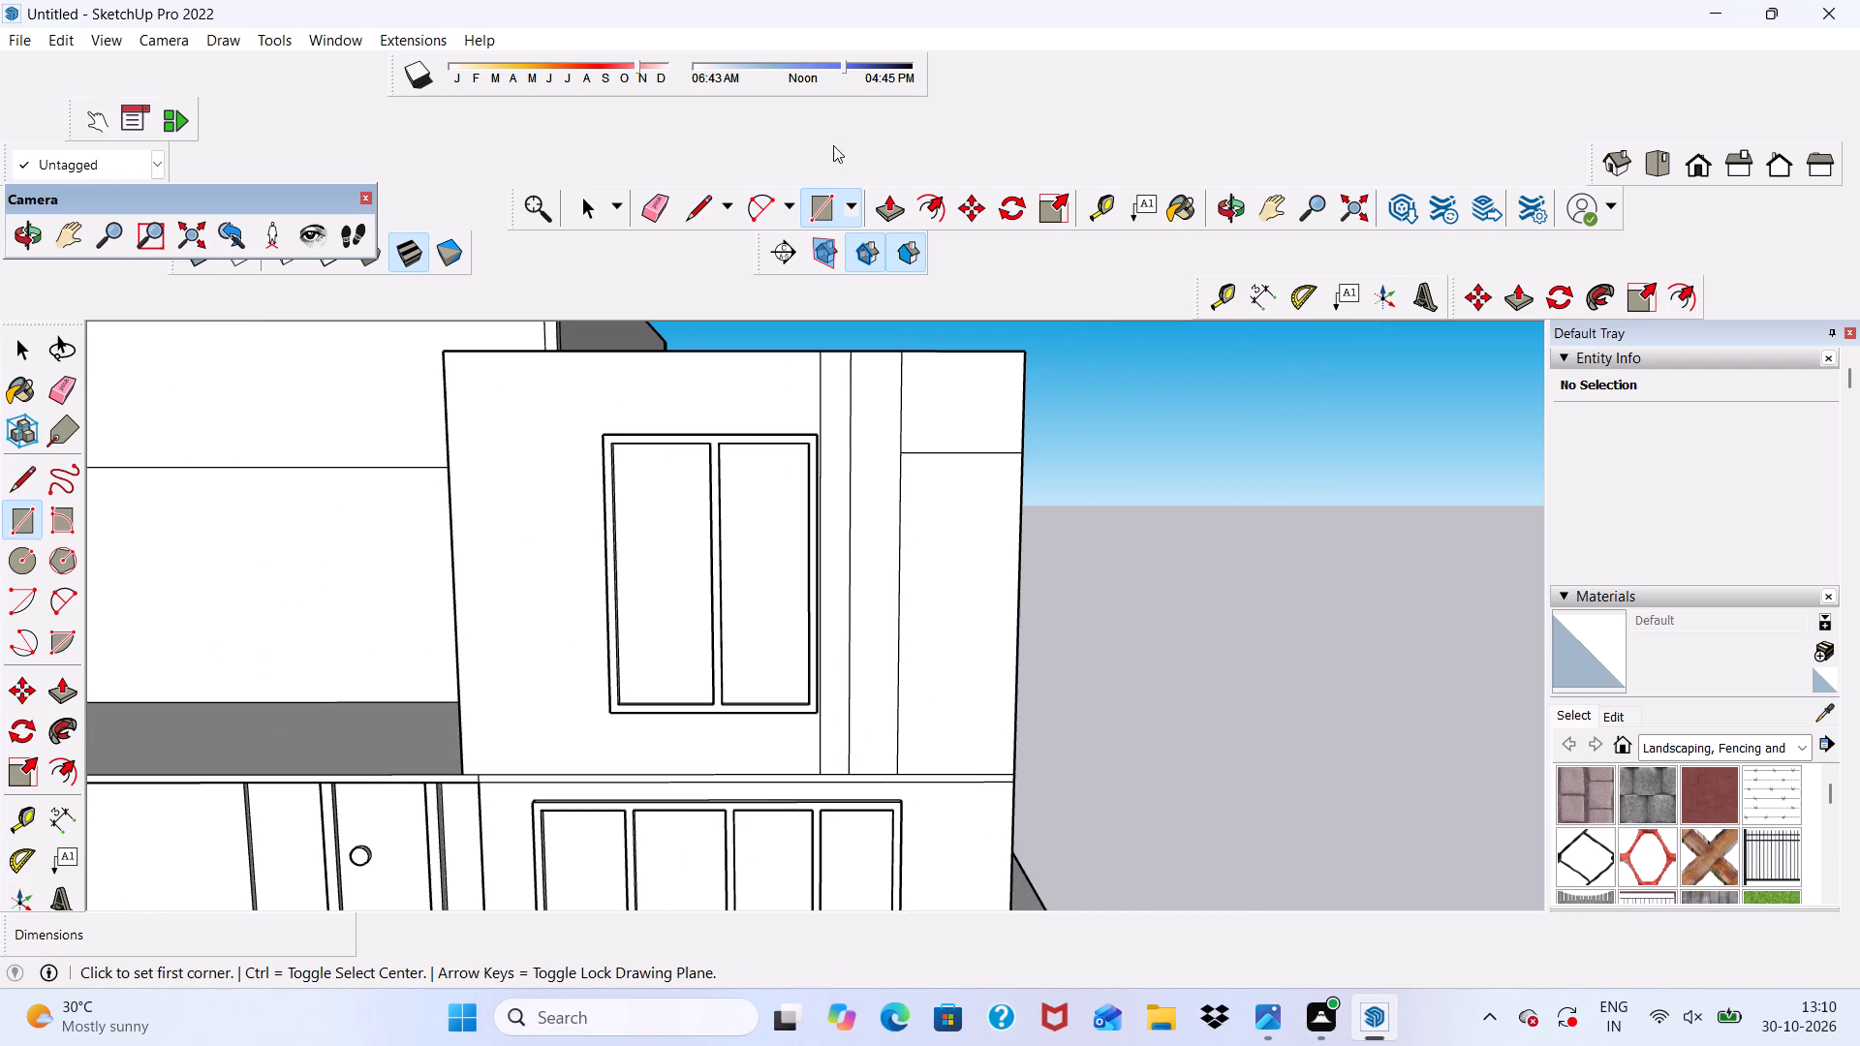
scroll(866, 164, up, 10)
click(893, 207)
scroll(835, 432, up, 3)
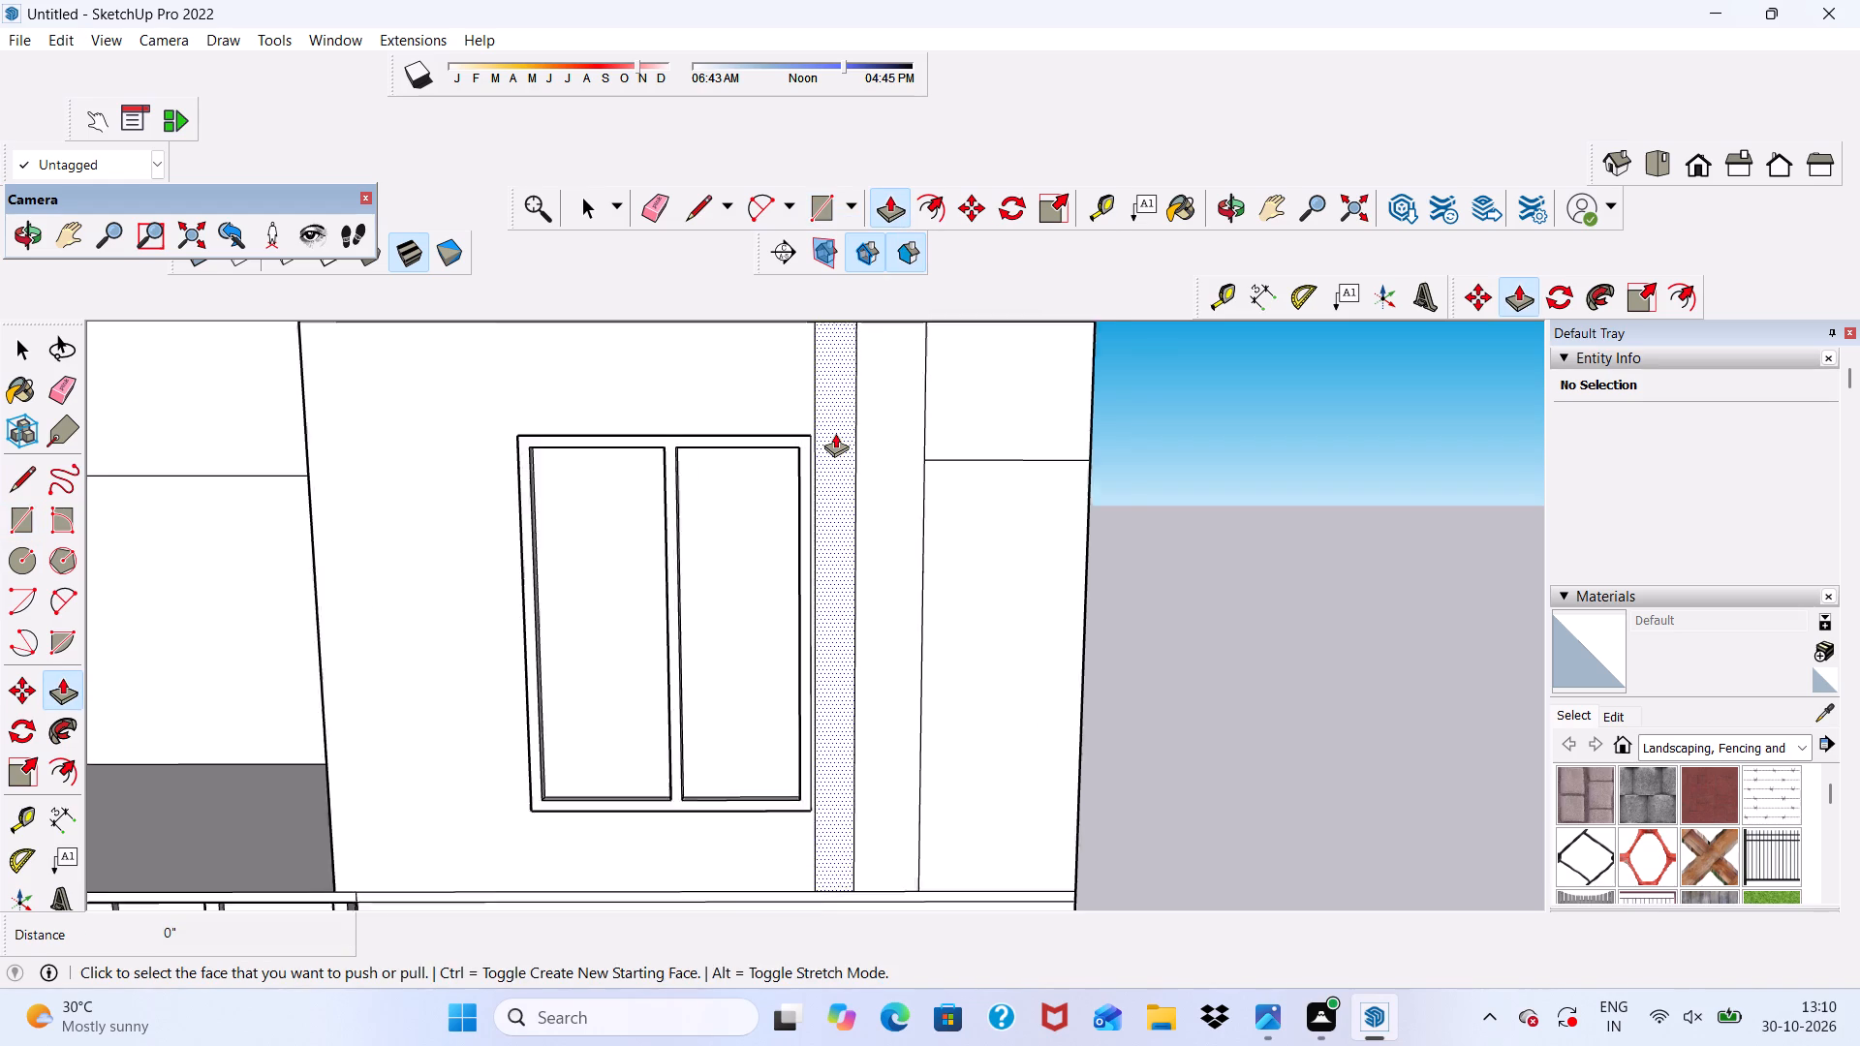
scroll(835, 433, up, 1)
click(835, 433)
scroll(876, 368, down, 5)
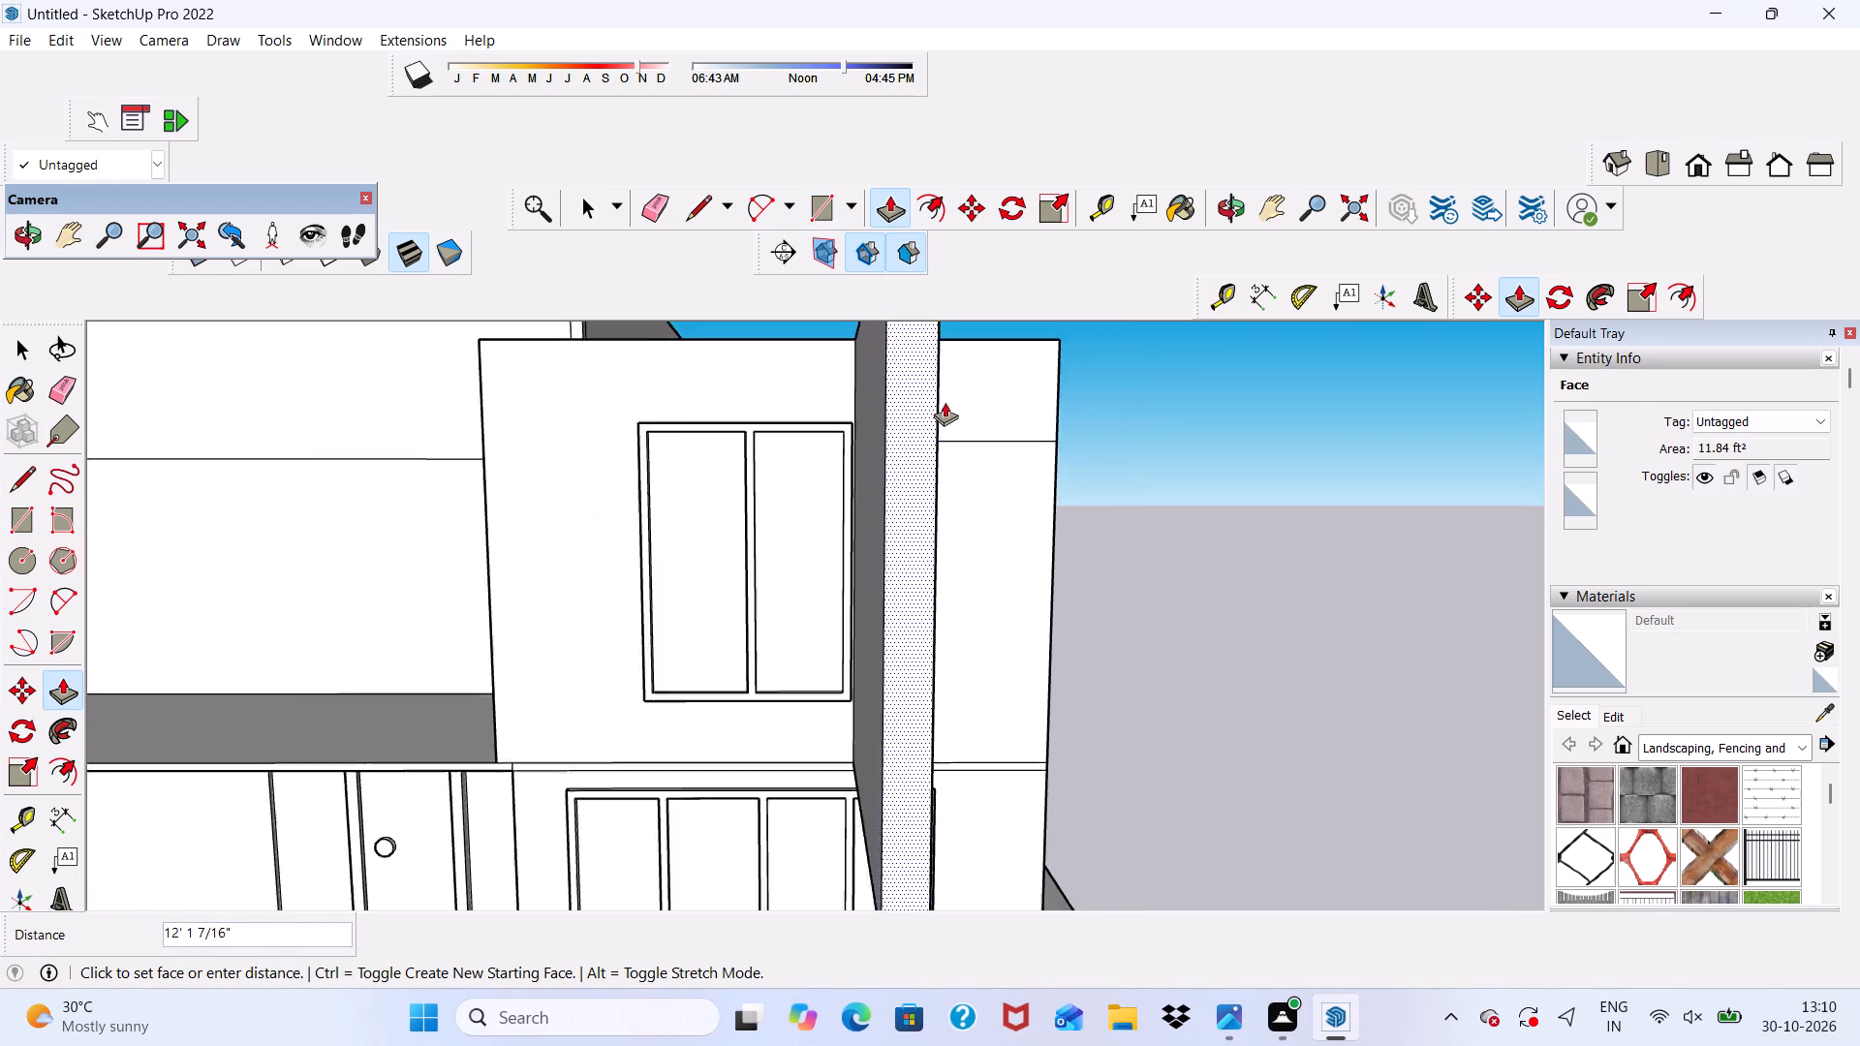
scroll(945, 402, down, 2)
middle_drag(945, 402, 1094, 461)
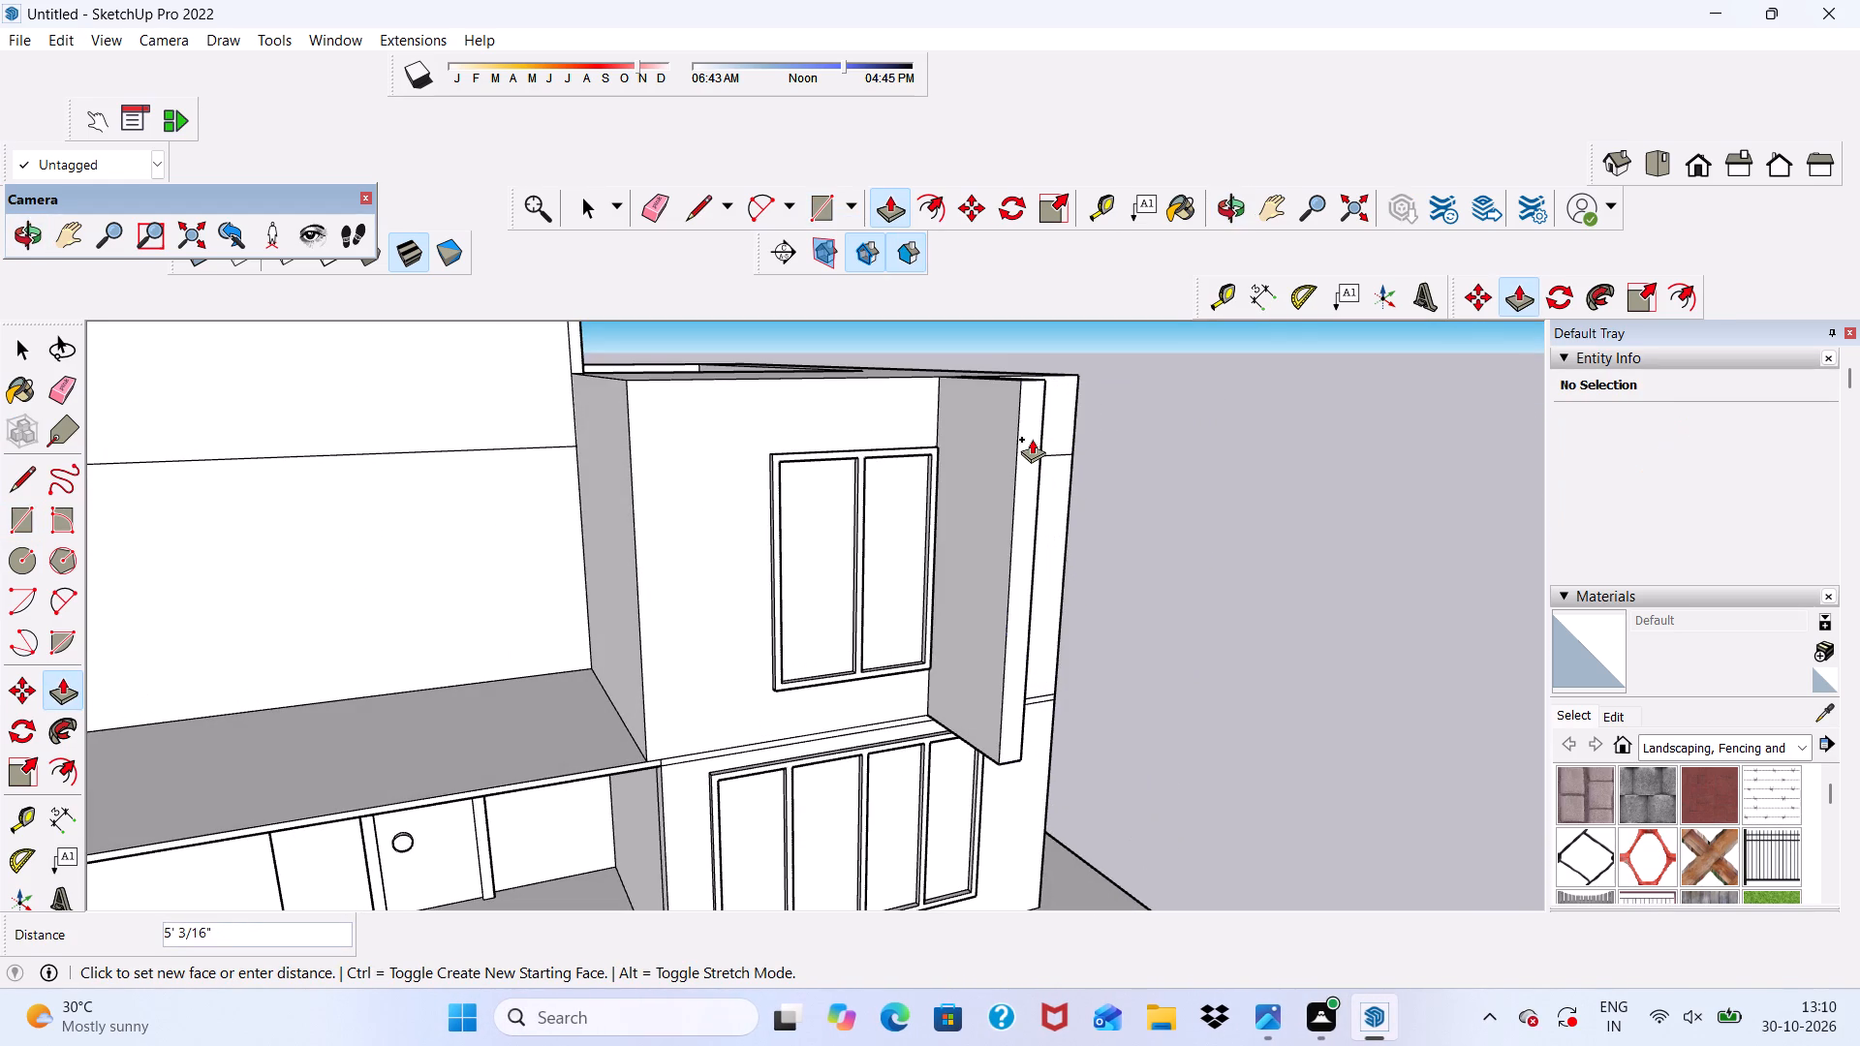
text(2')
key(Return)
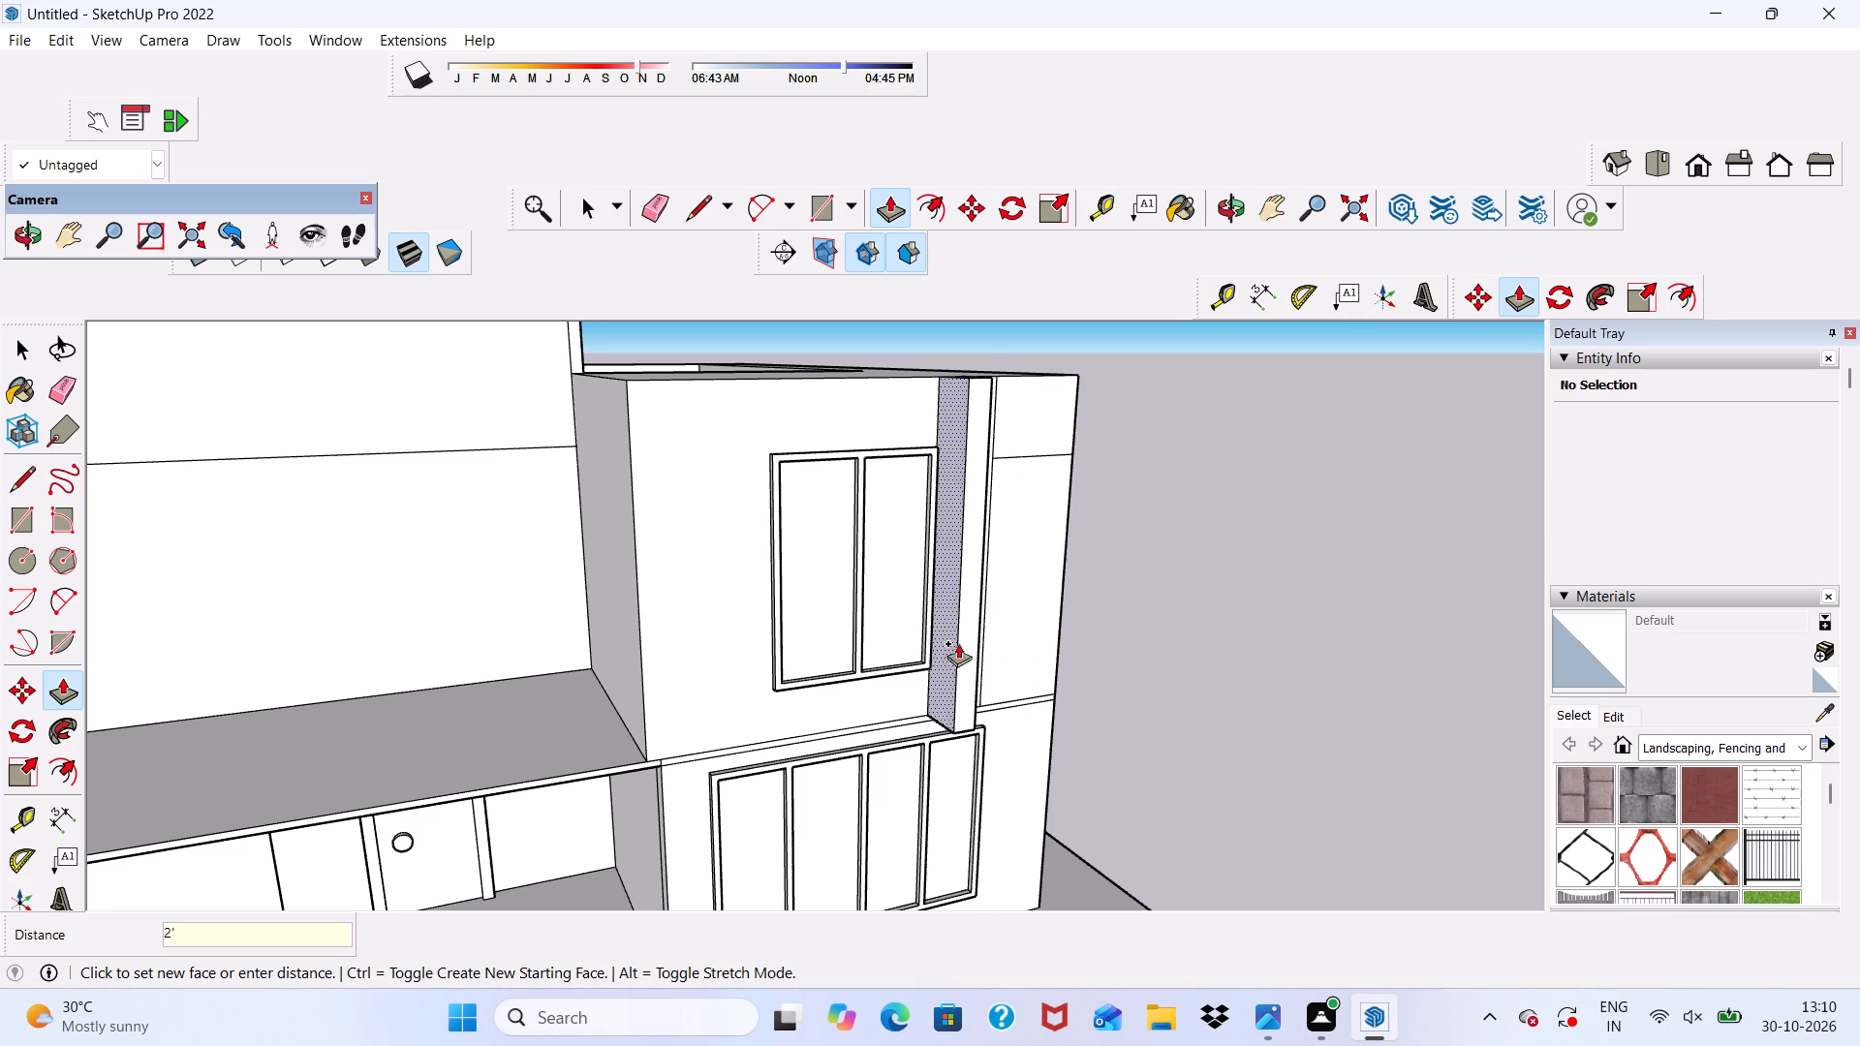
Extrude the fin's front face a further 3' outward as a new section.
scroll(1007, 538, up, 7)
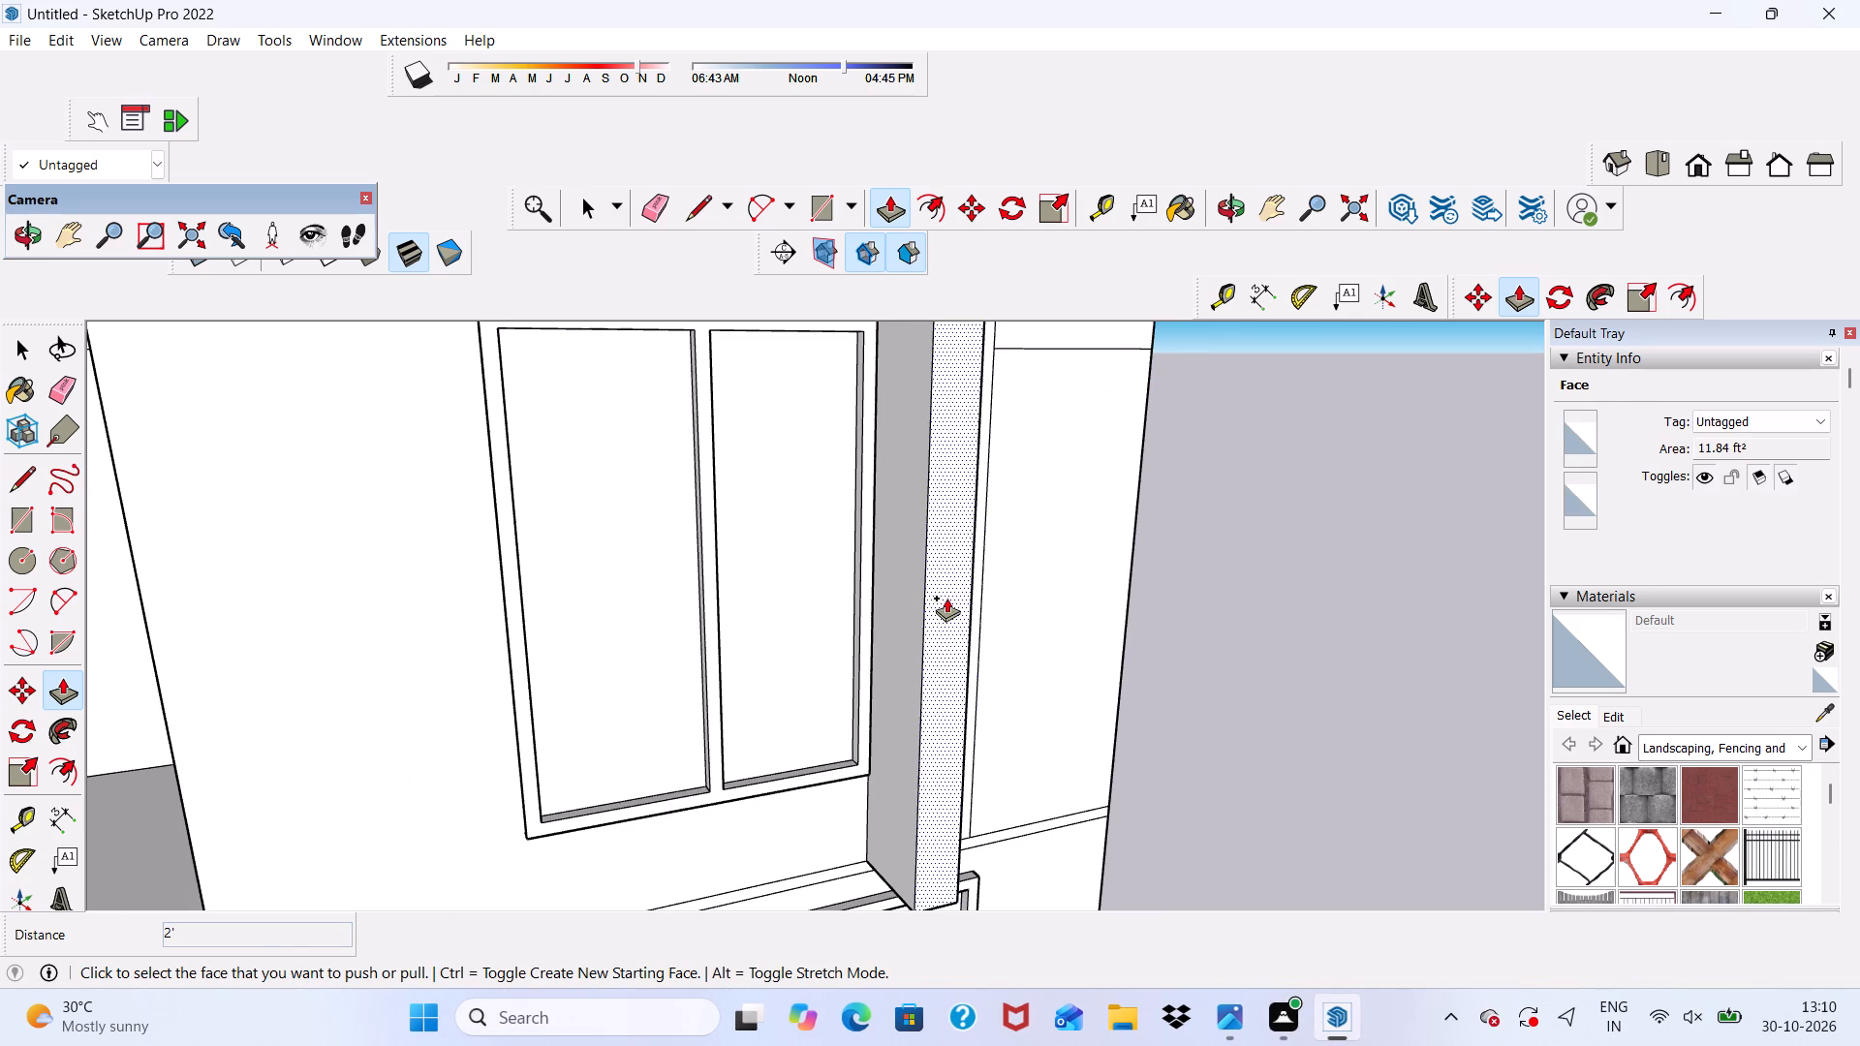
click(946, 598)
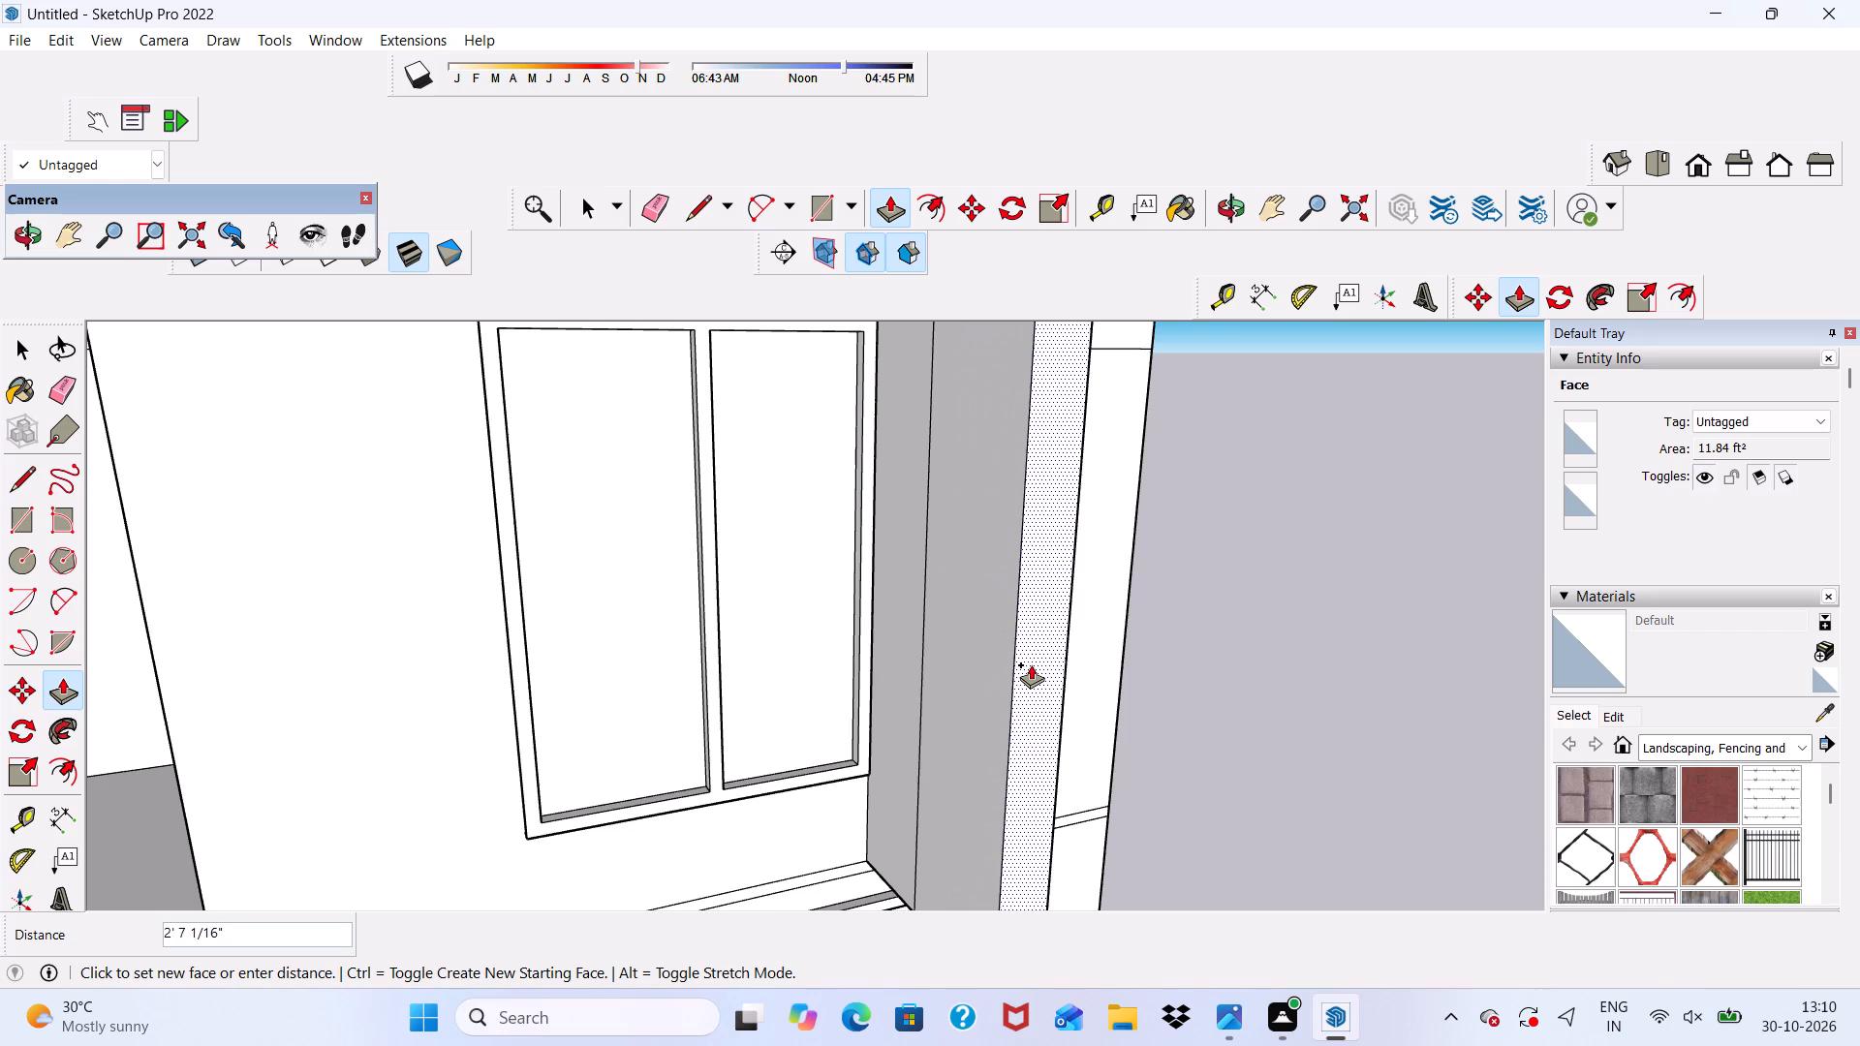
text(3')
key(Return)
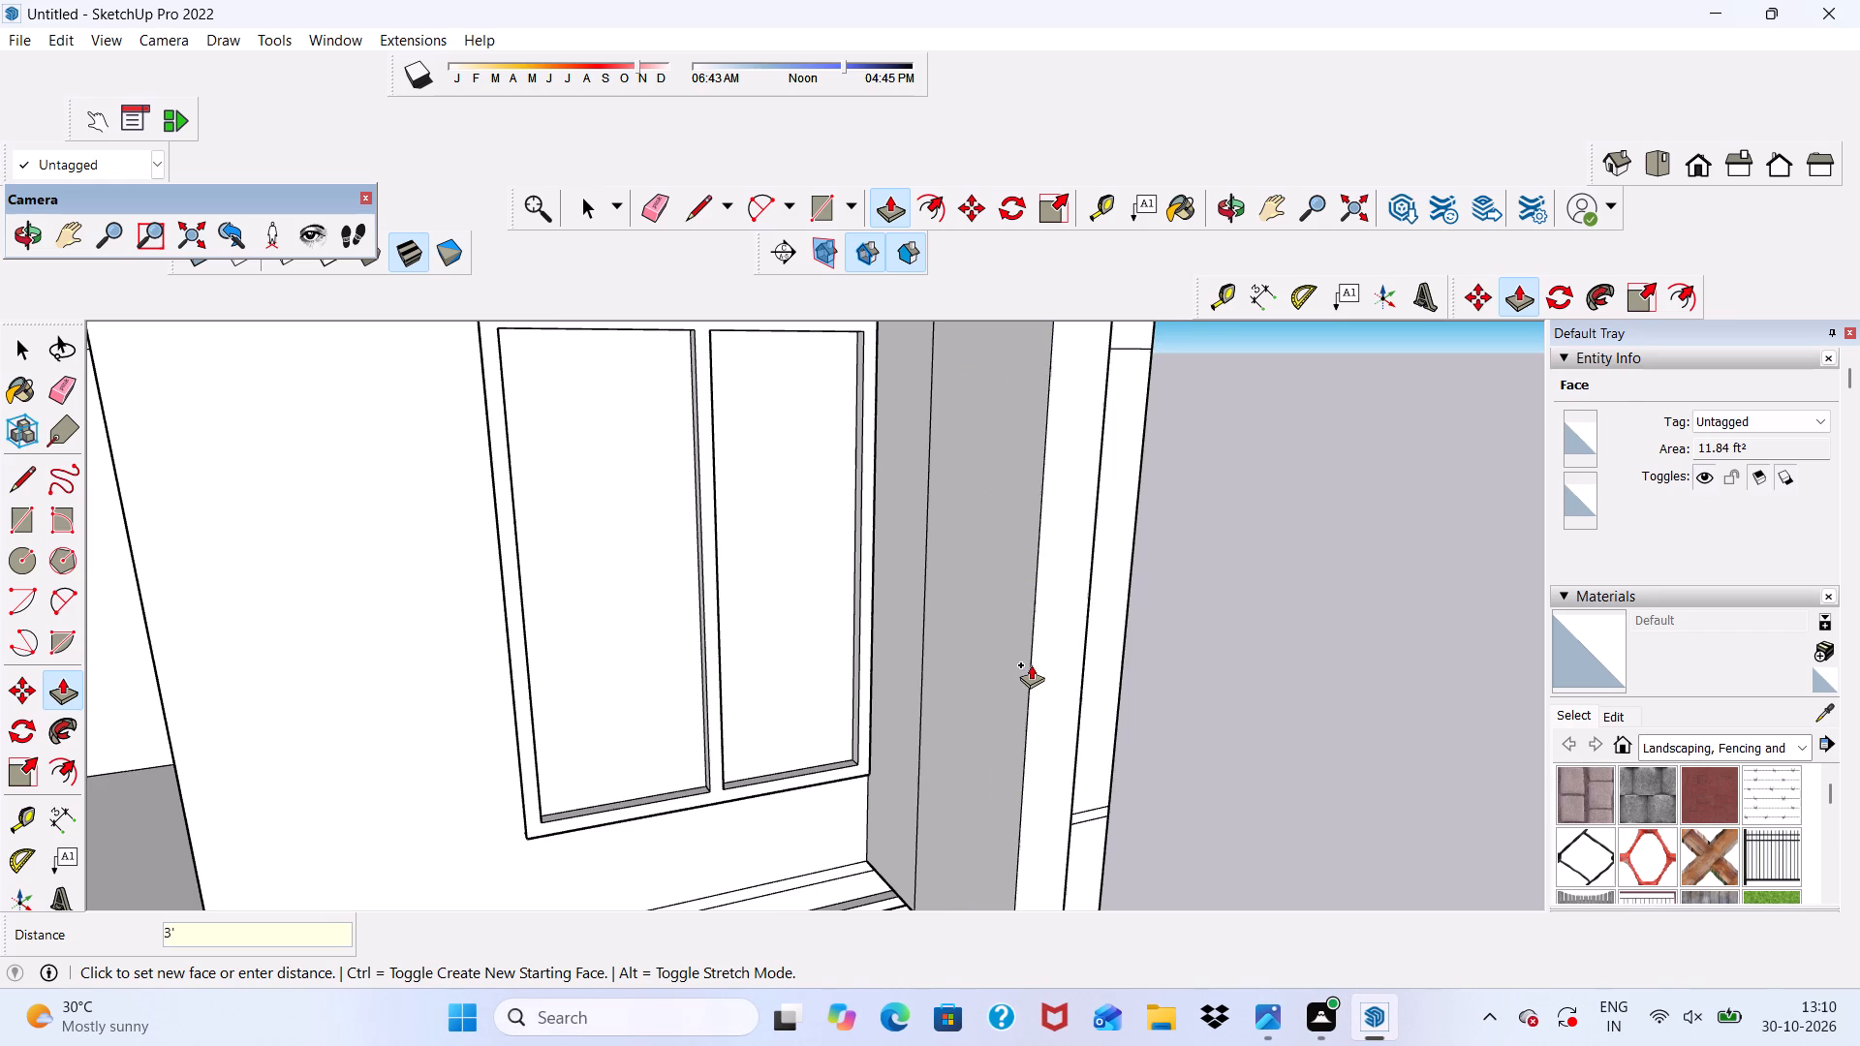
Erase the seam edges between the fin's two sections on its window-facing side and underside.
scroll(1007, 612, down, 6)
middle_drag(960, 820, 1084, 471)
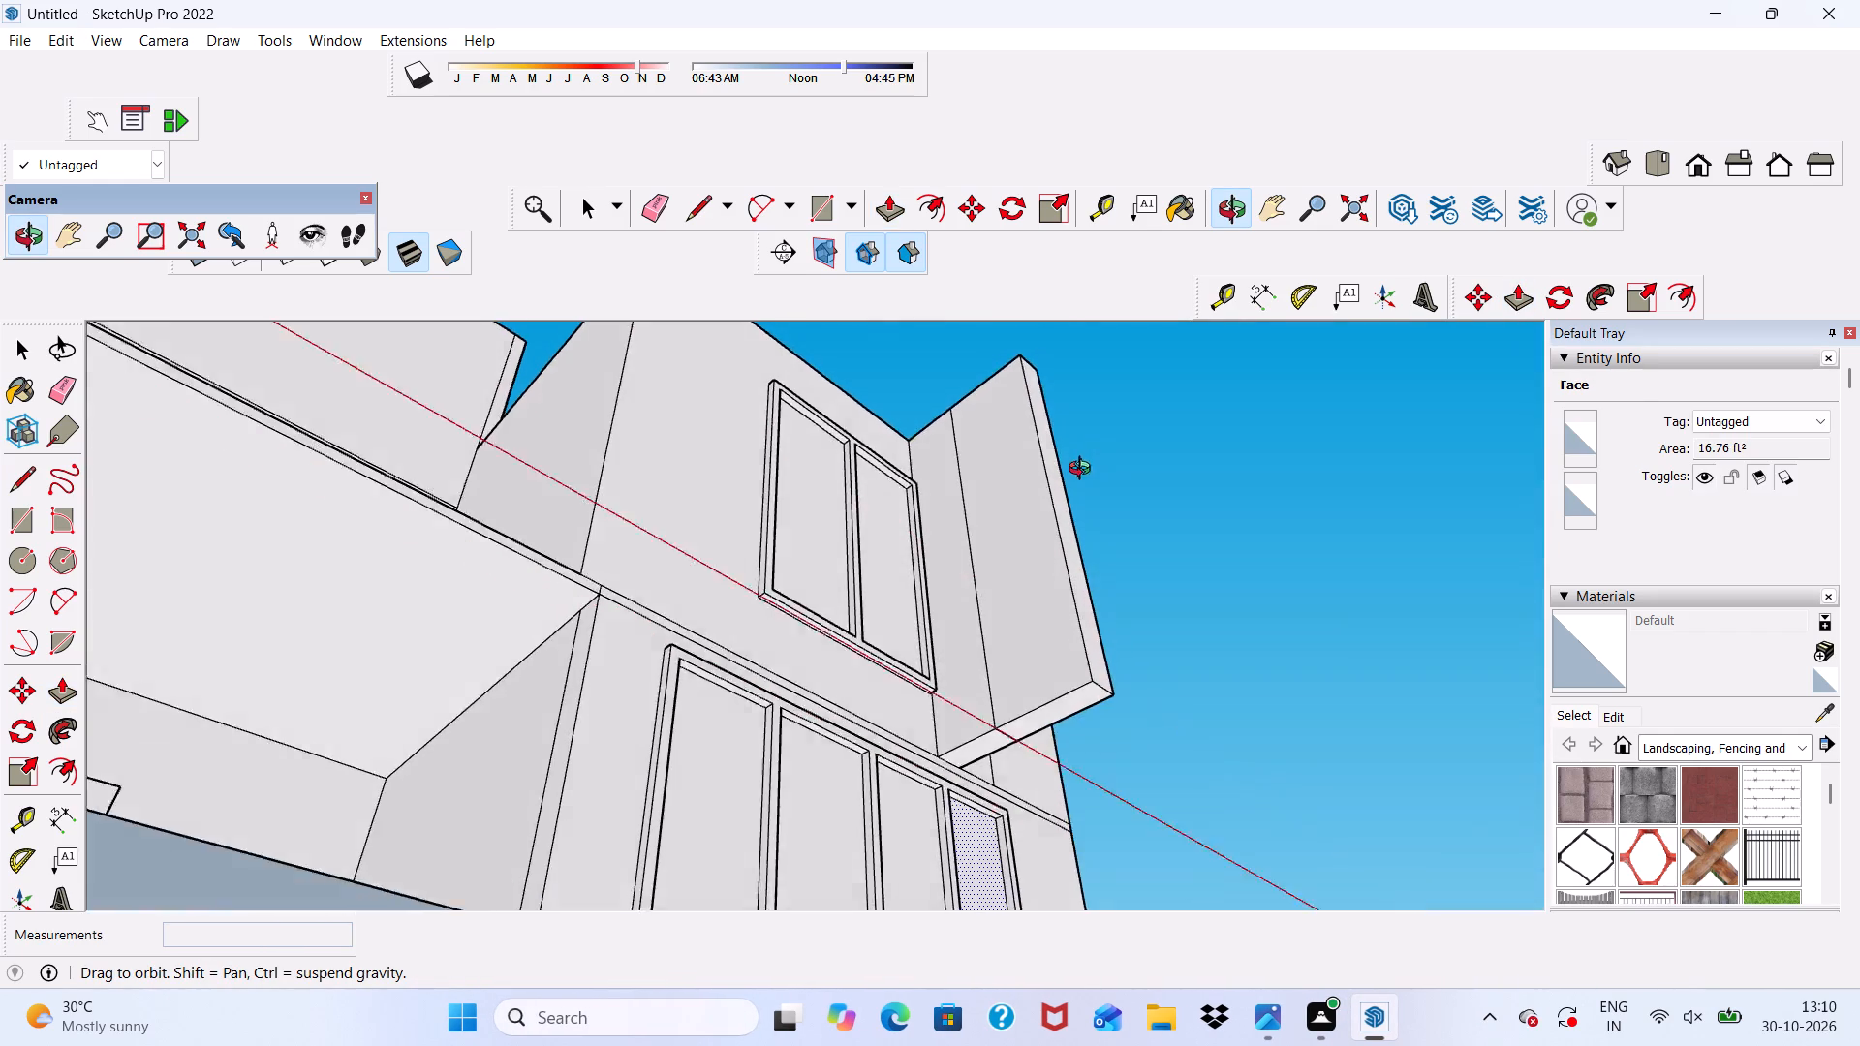
middle_drag(1084, 471, 1068, 591)
click(631, 199)
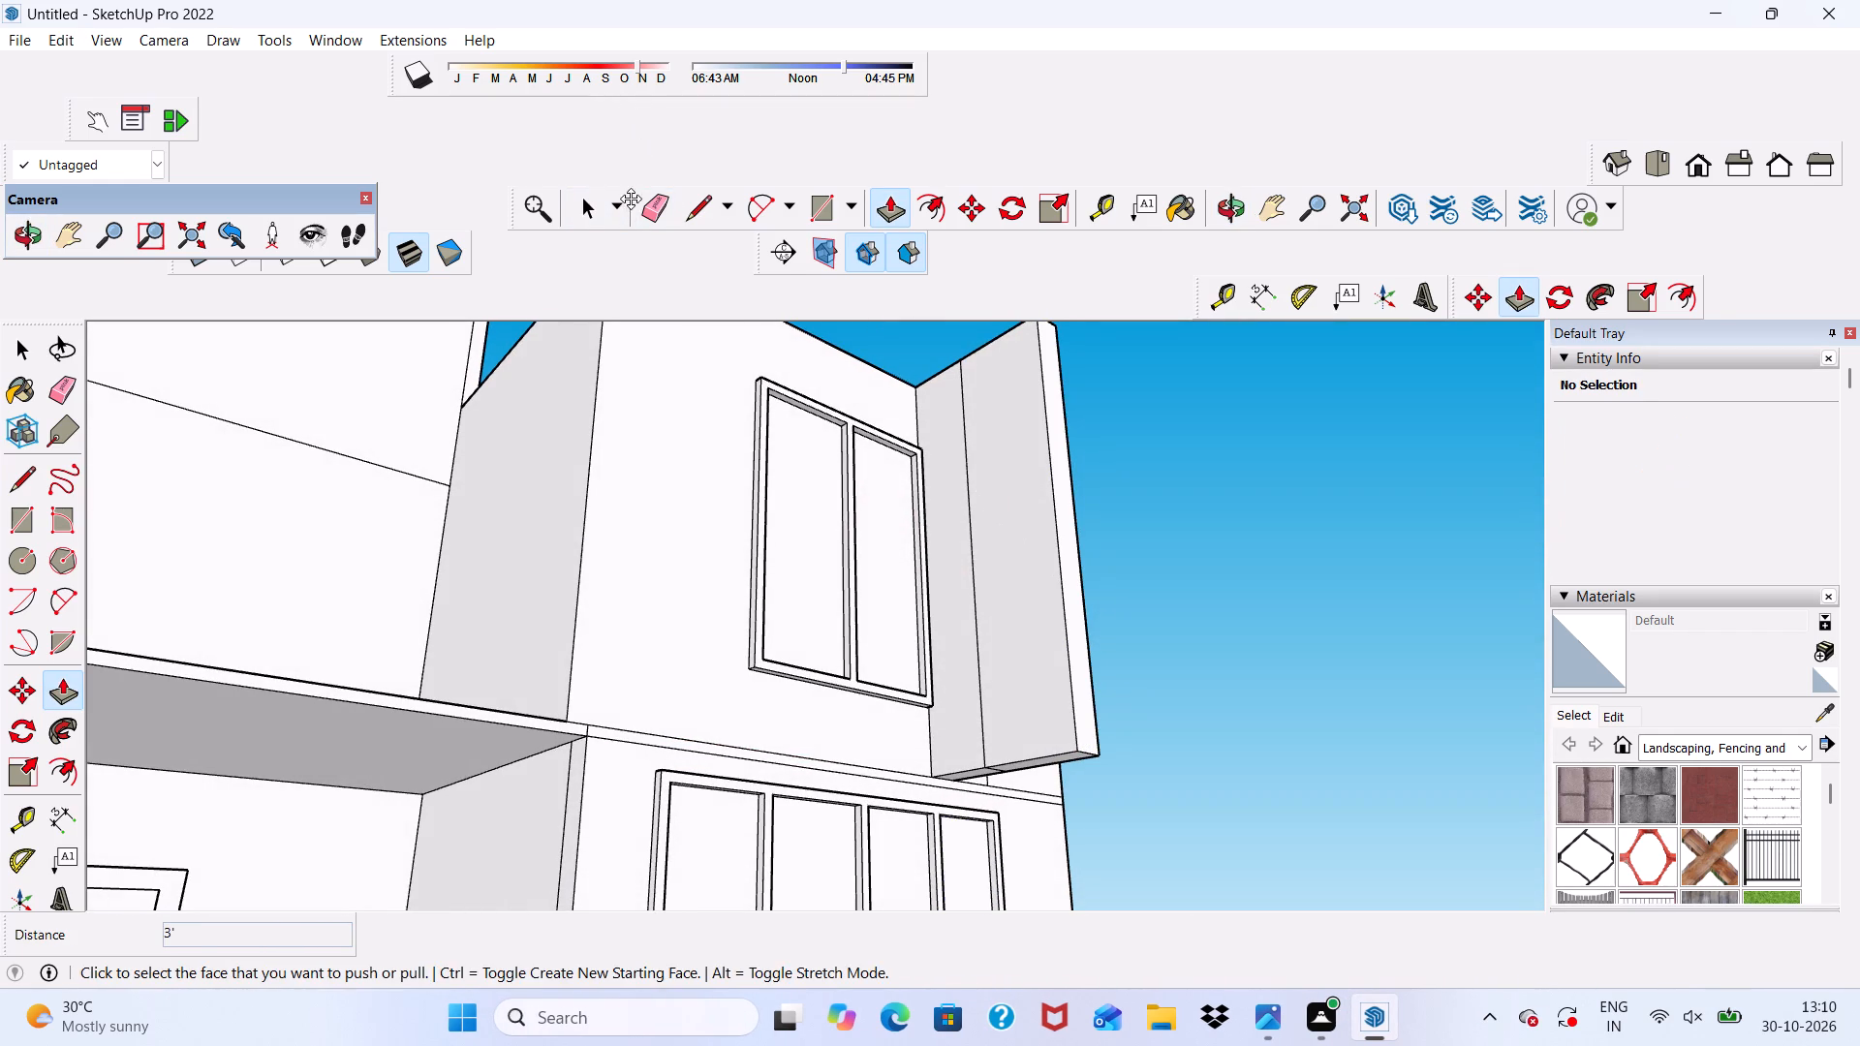
scroll(905, 830, up, 8)
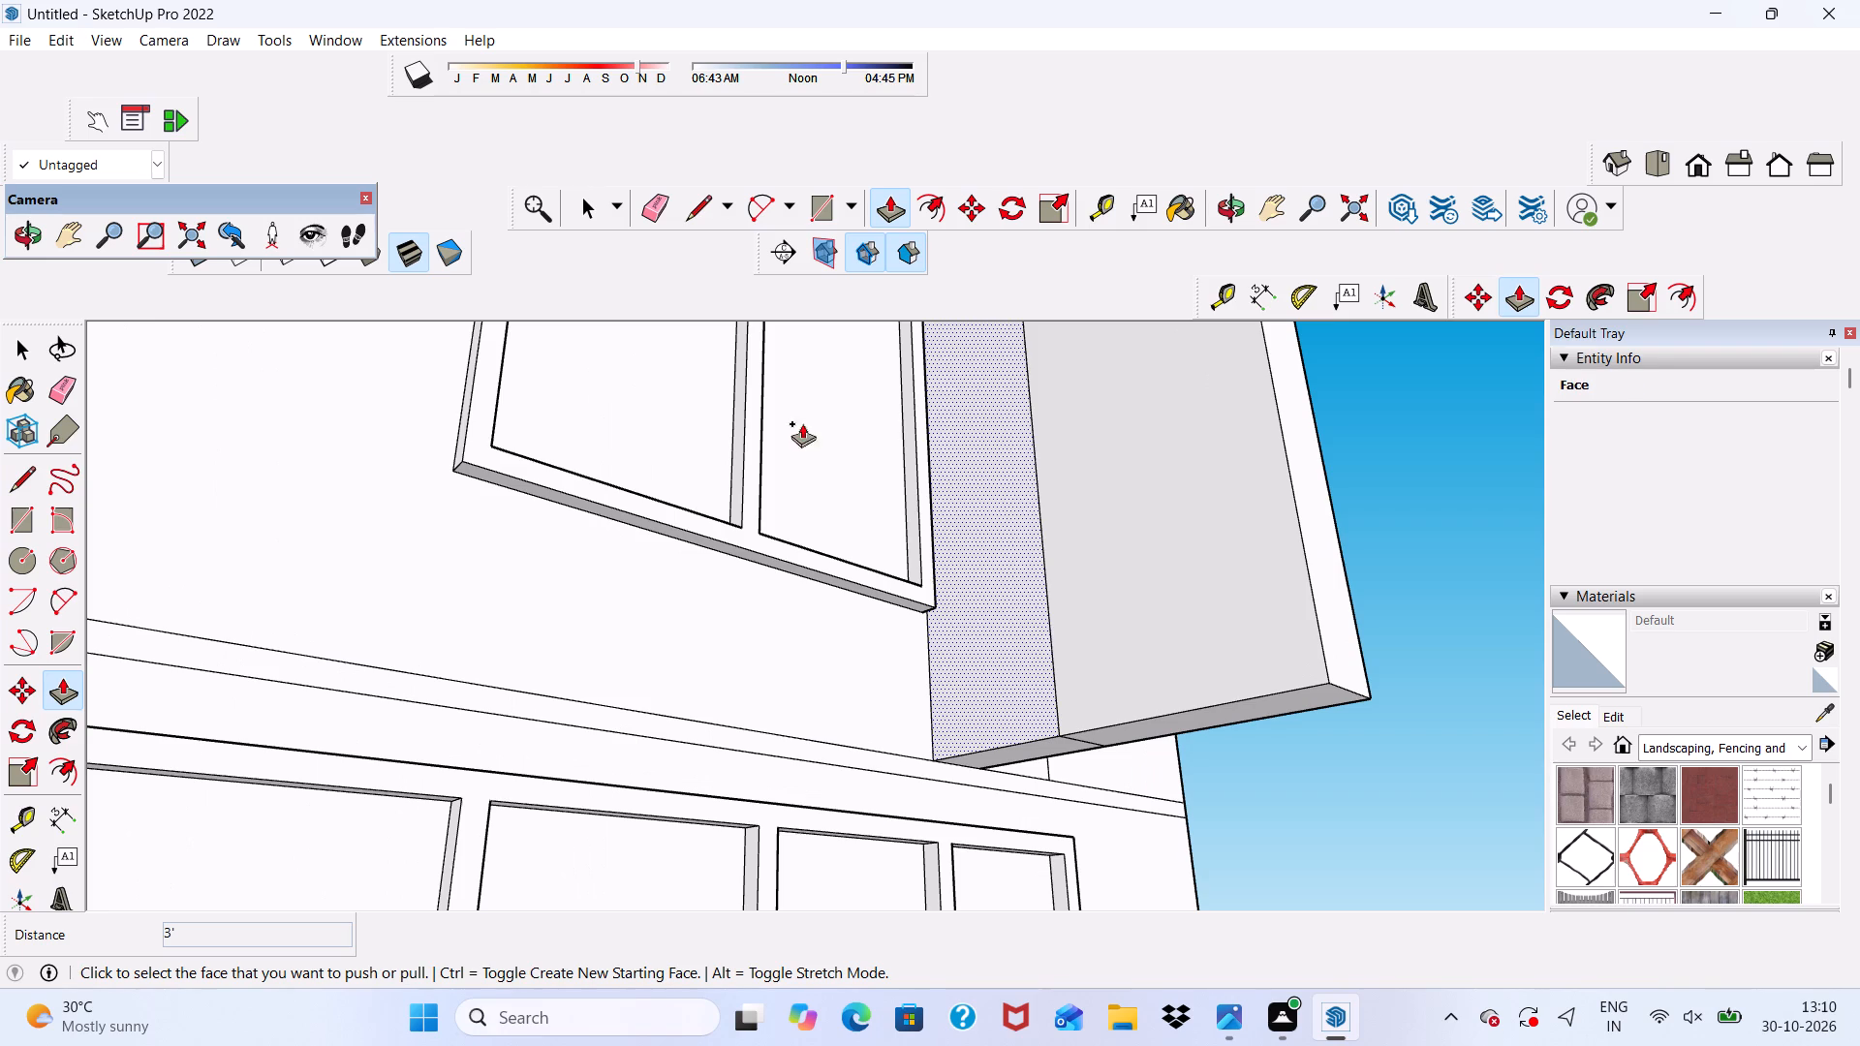
click(662, 200)
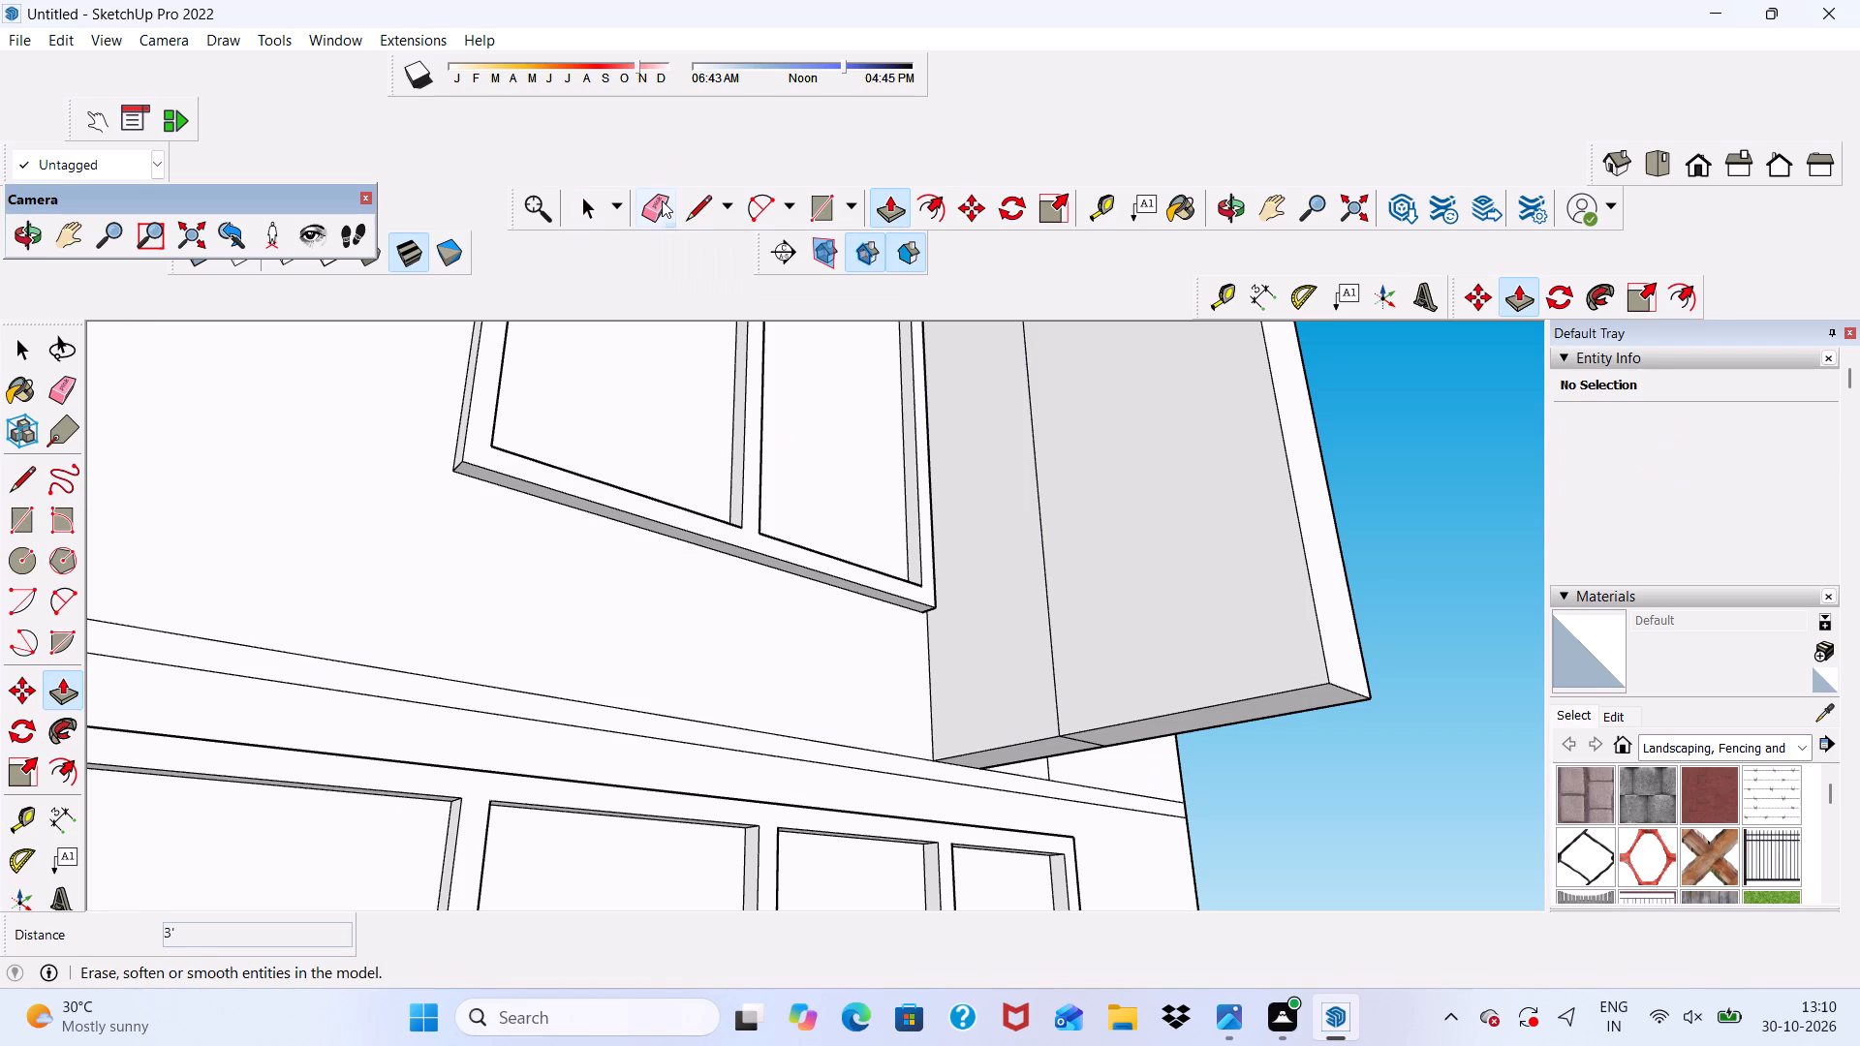
scroll(1201, 684, up, 2)
drag(1037, 701, 1021, 711)
scroll(1057, 755, up, 5)
drag(1057, 744, 1049, 755)
Draw a rectangle 5' long and about 7 5/8" high along the base of the fin's window-facing side.
scroll(850, 666, down, 6)
middle_drag(1070, 681, 1076, 732)
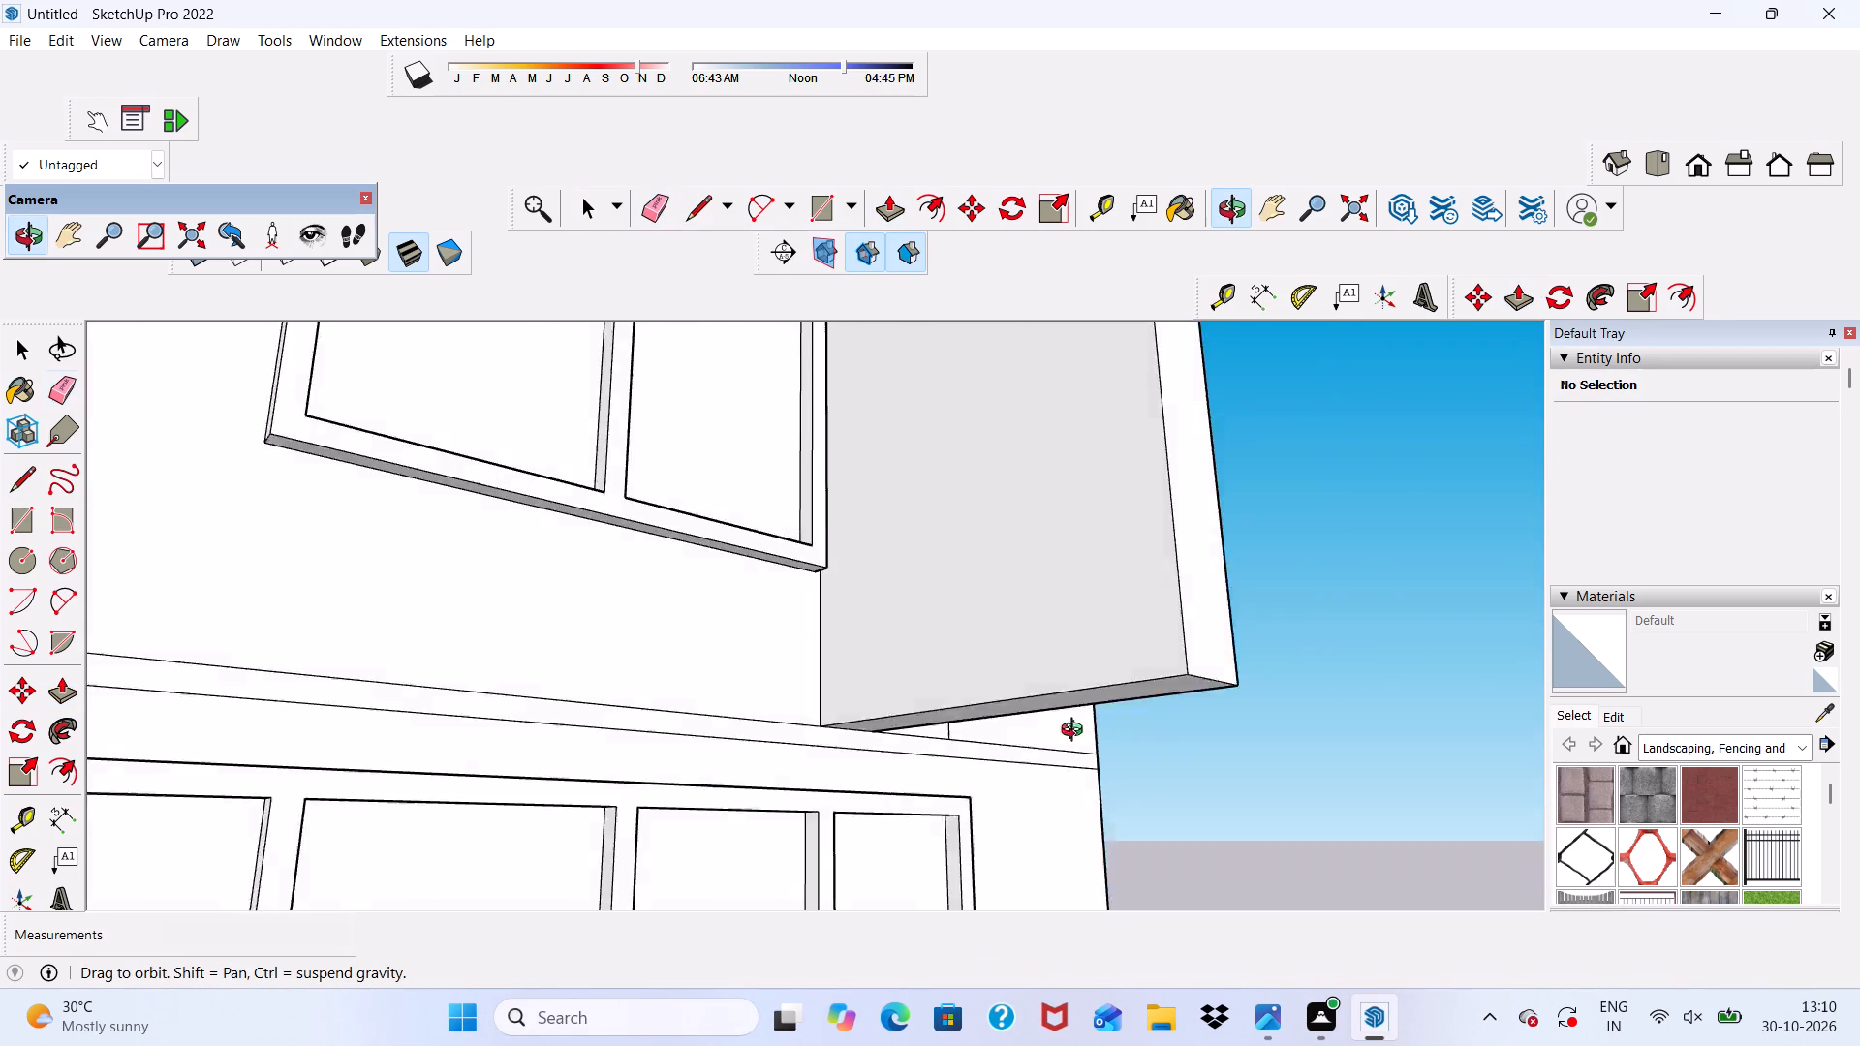
middle_drag(1076, 732, 952, 833)
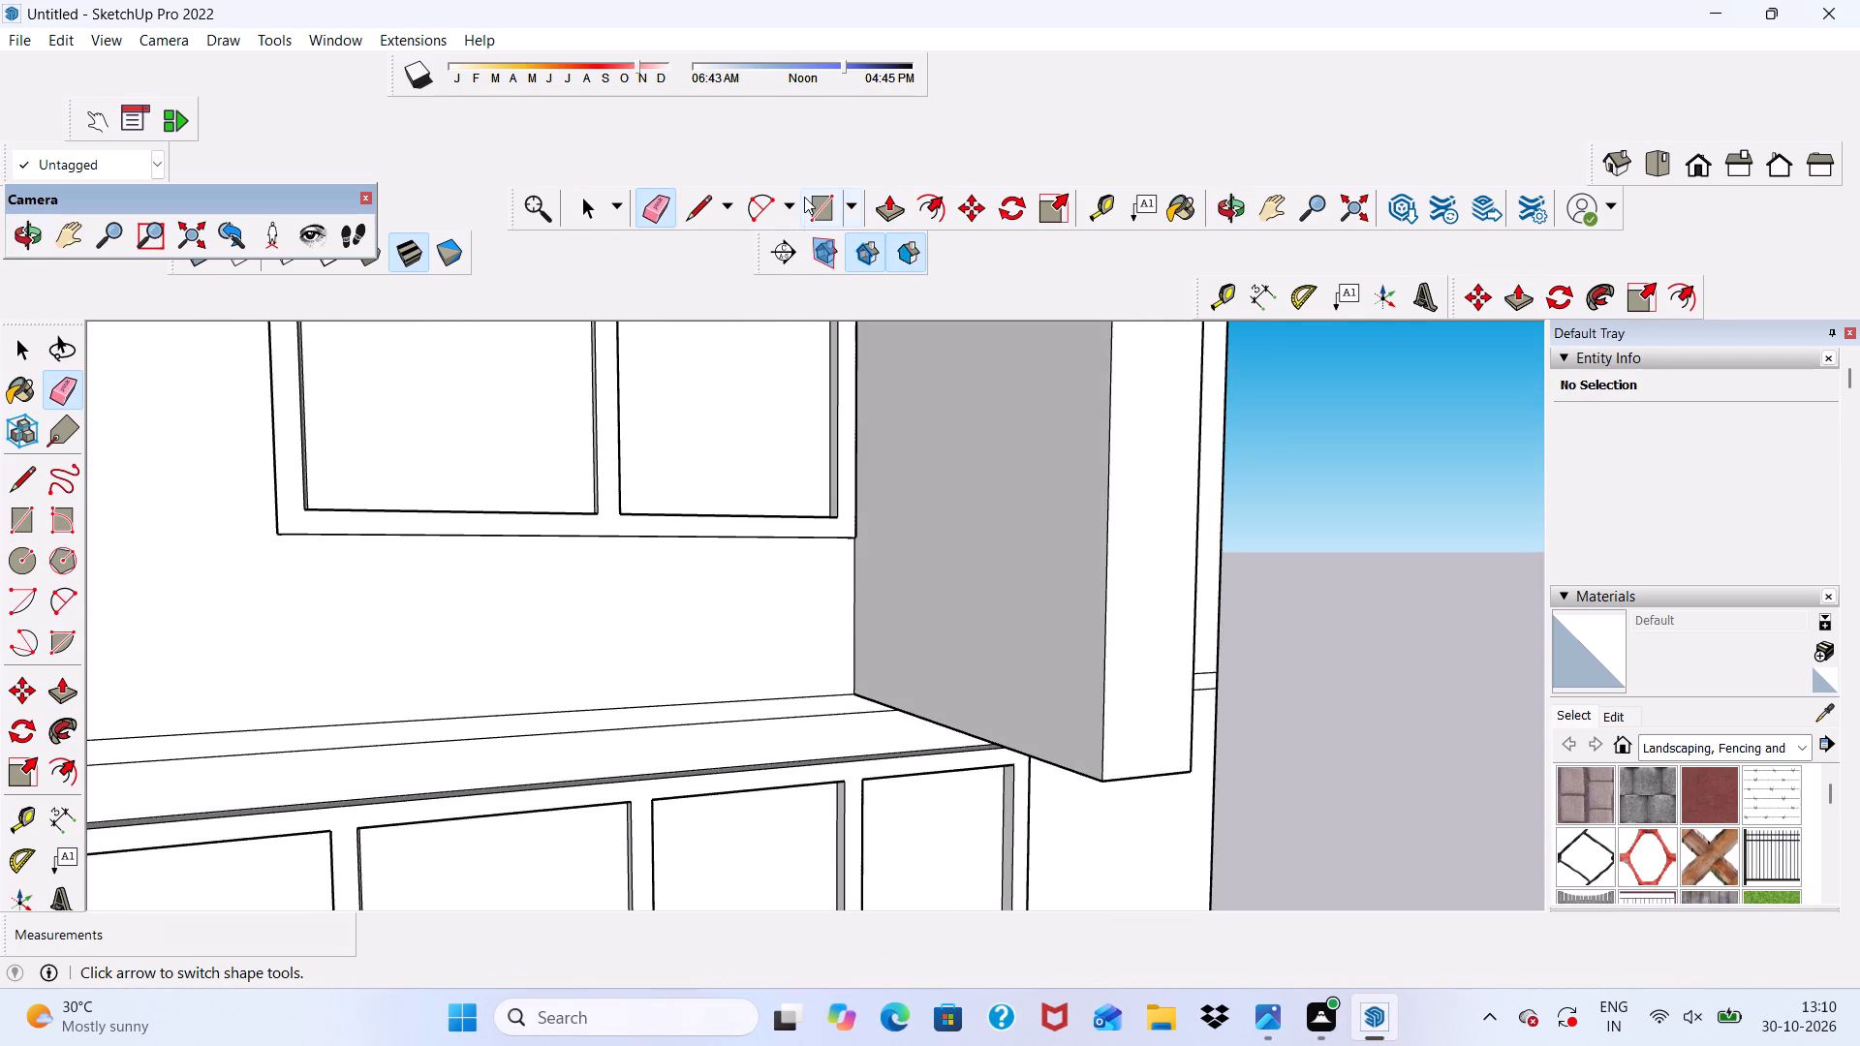
click(804, 197)
scroll(879, 444, down, 5)
middle_drag(925, 514, 925, 511)
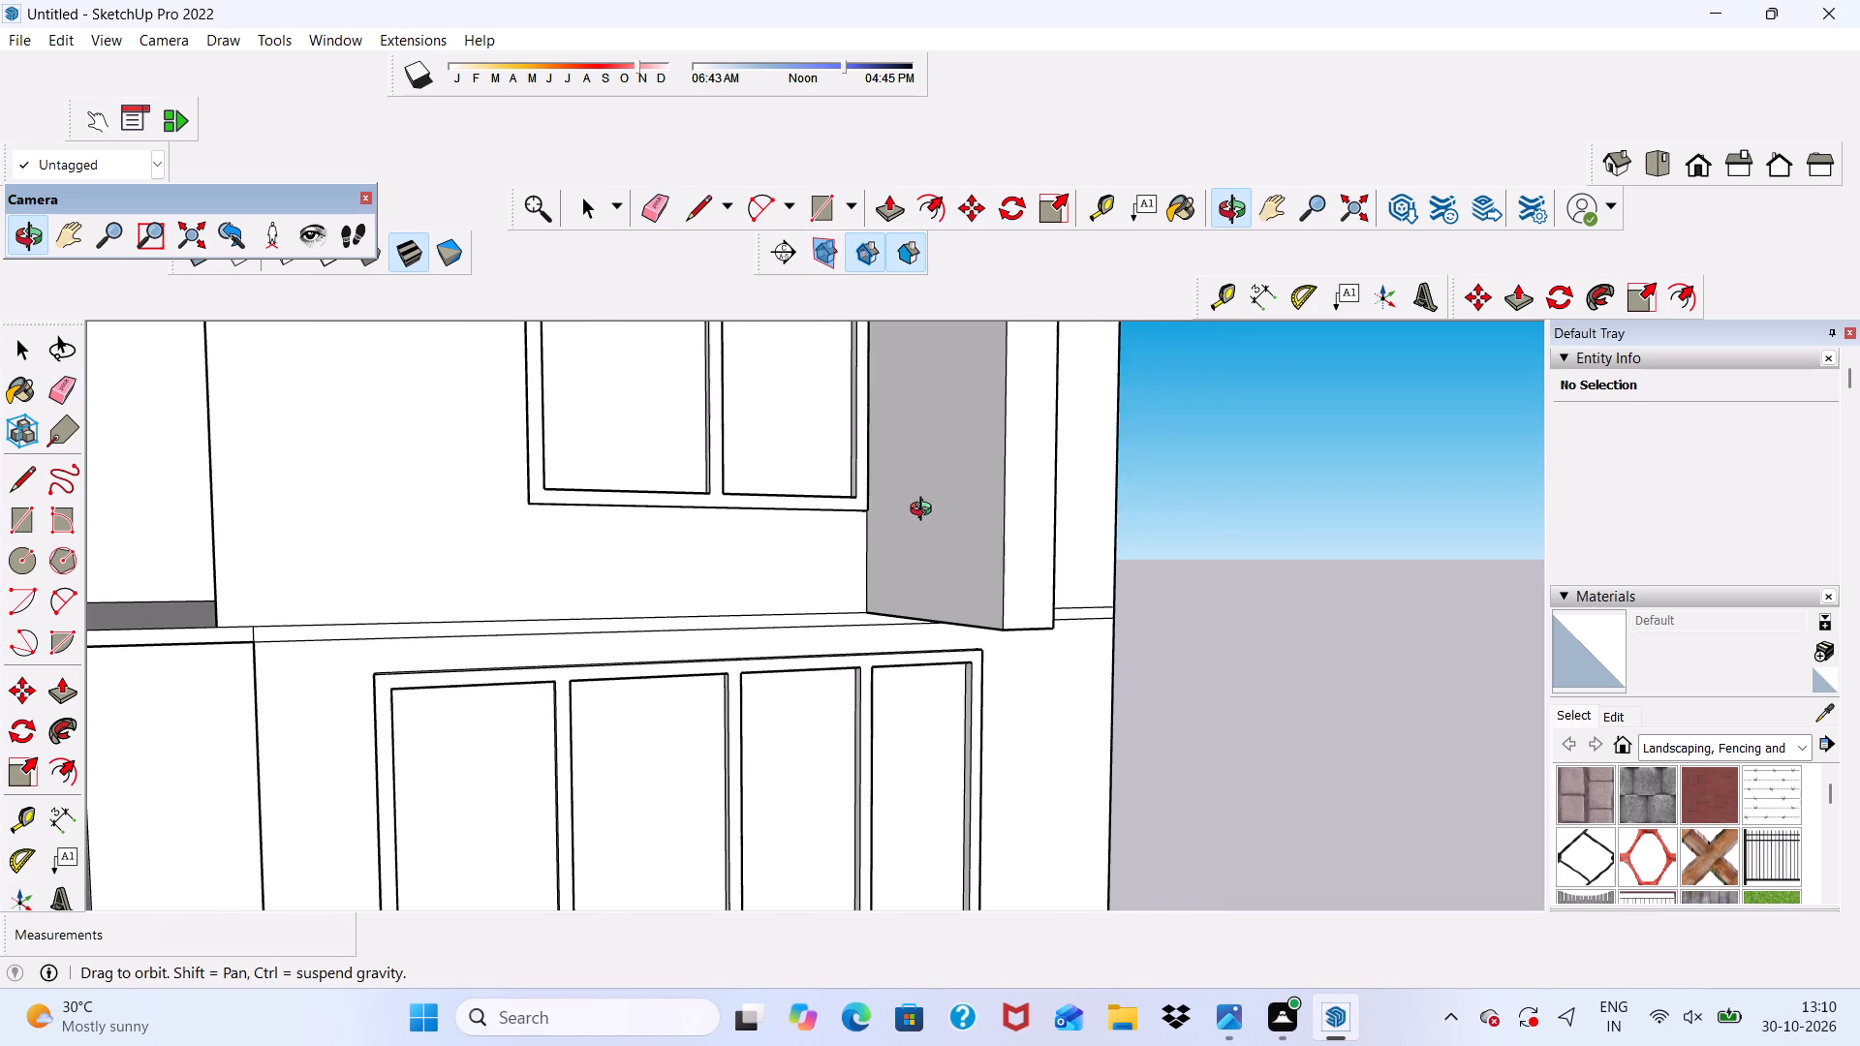
middle_drag(925, 511, 901, 508)
scroll(866, 611, up, 2)
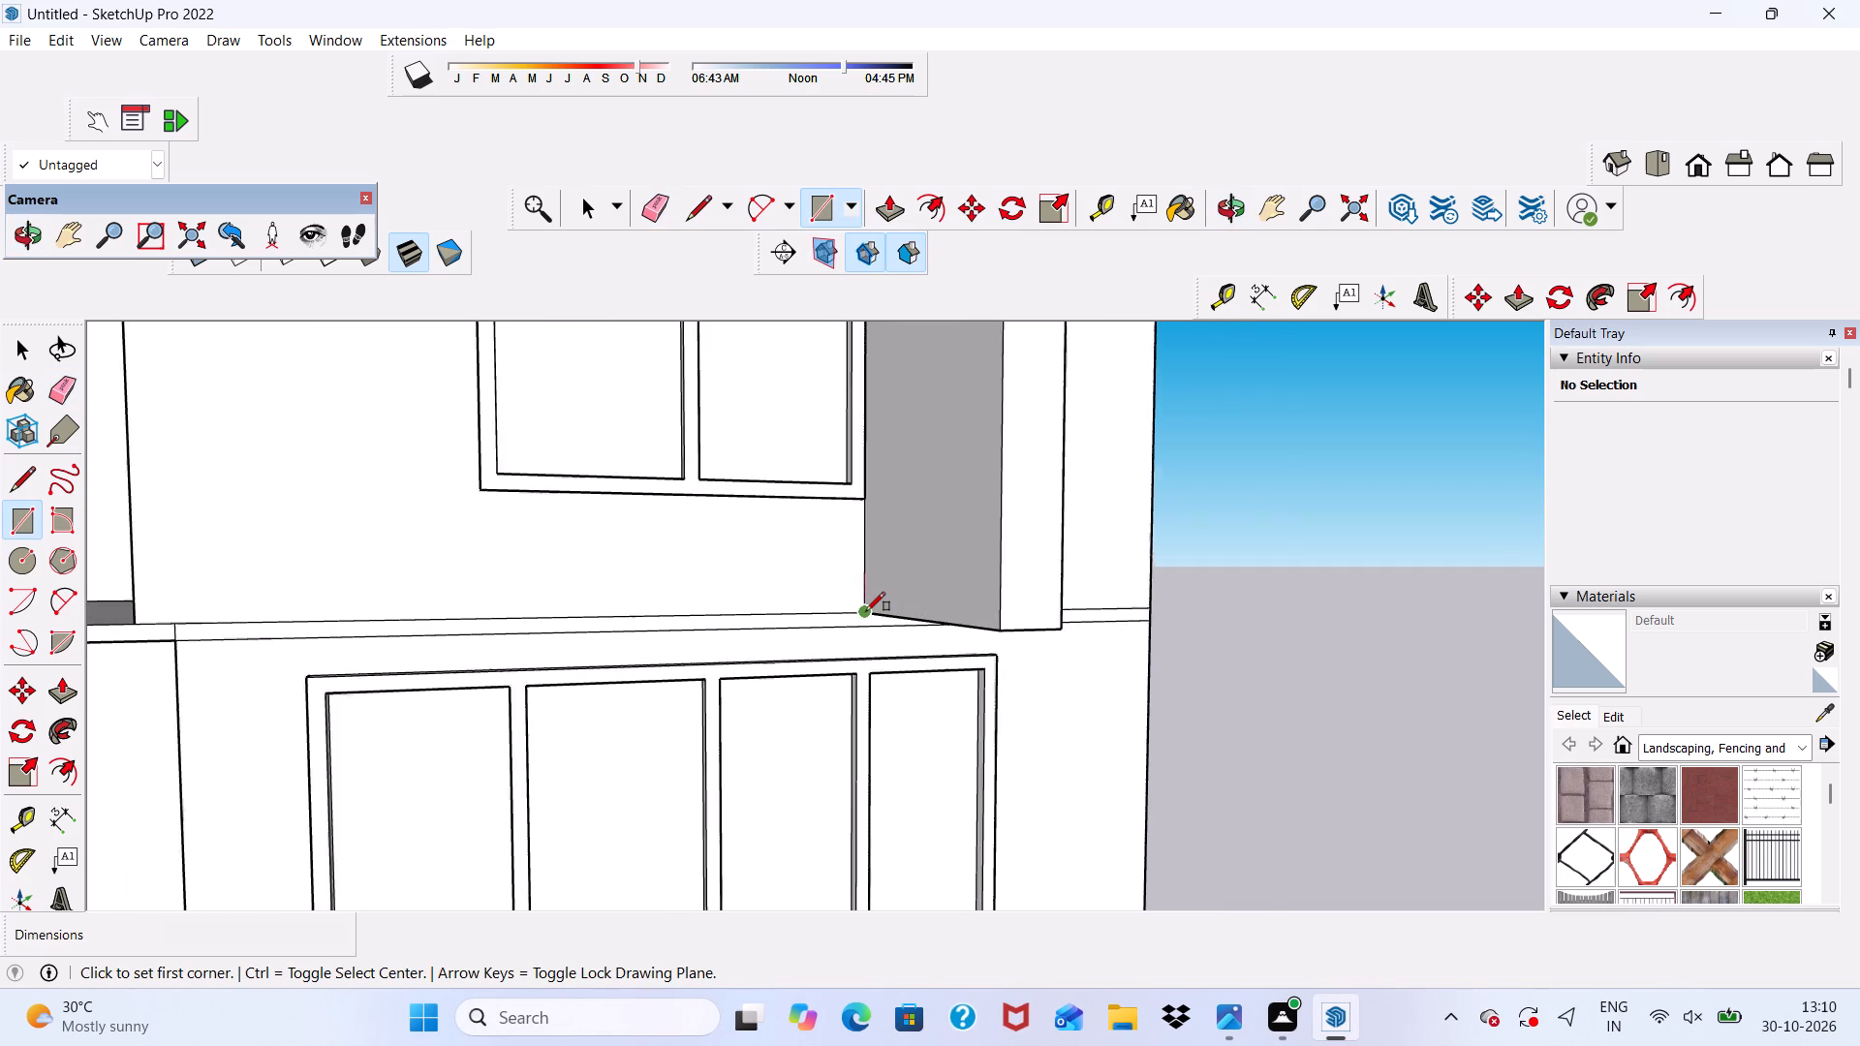
scroll(866, 611, up, 3)
click(866, 611)
scroll(1003, 546, down, 2)
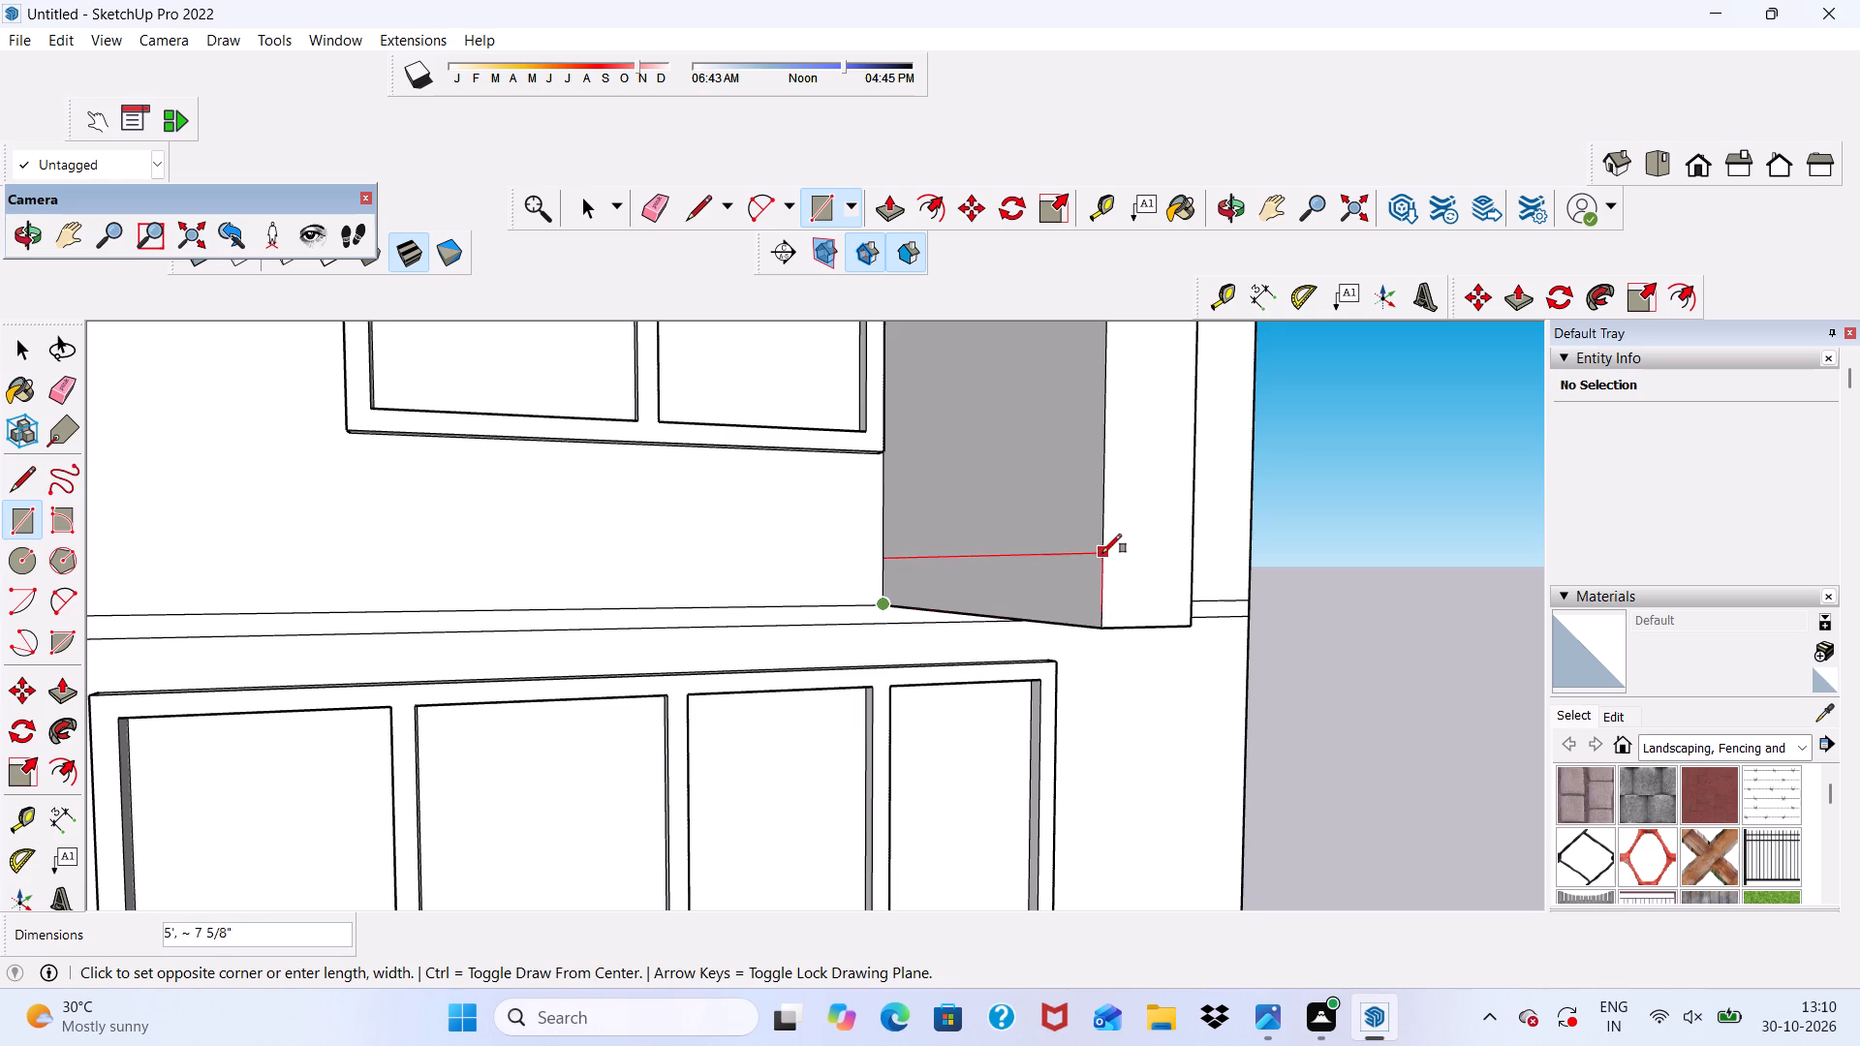
click(1102, 553)
Extrude the strip at the base of the fin about 11' 3 1/8" beneath the upper window to the block's far edge.
scroll(1069, 537, down, 4)
click(874, 207)
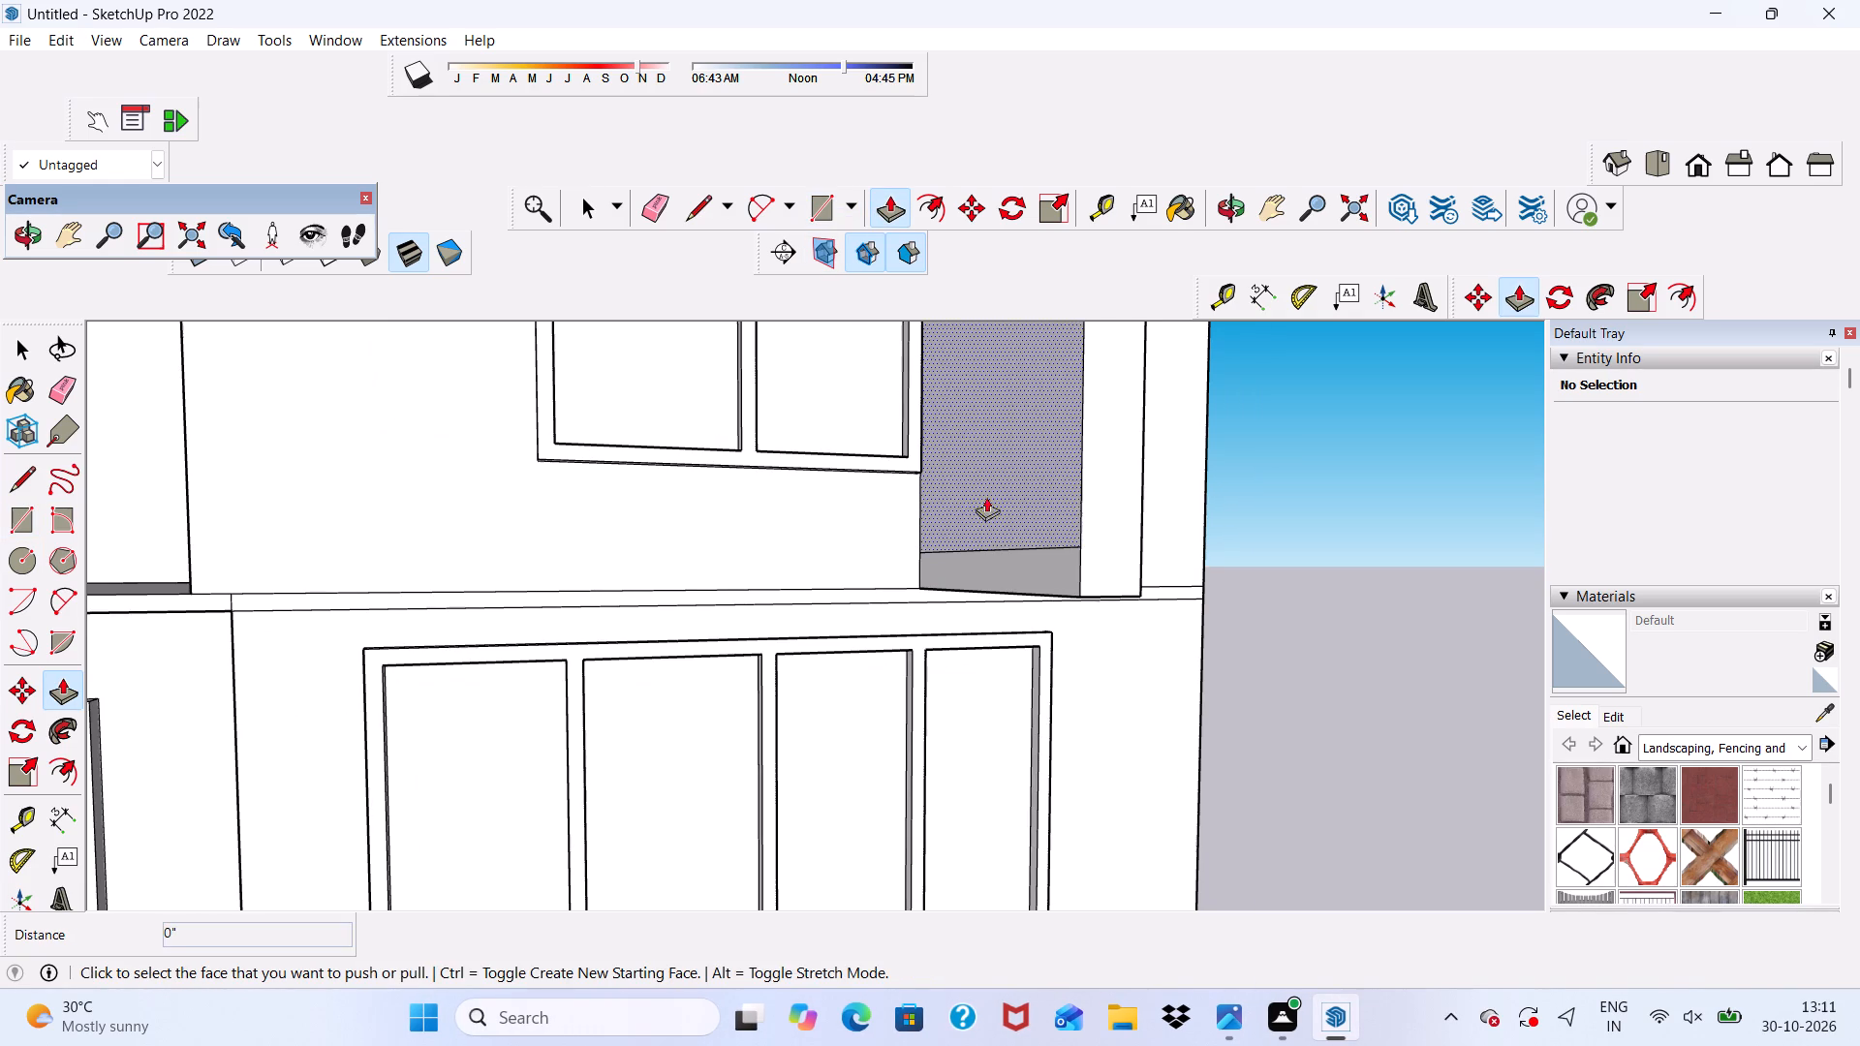
click(988, 576)
scroll(263, 649, down, 2)
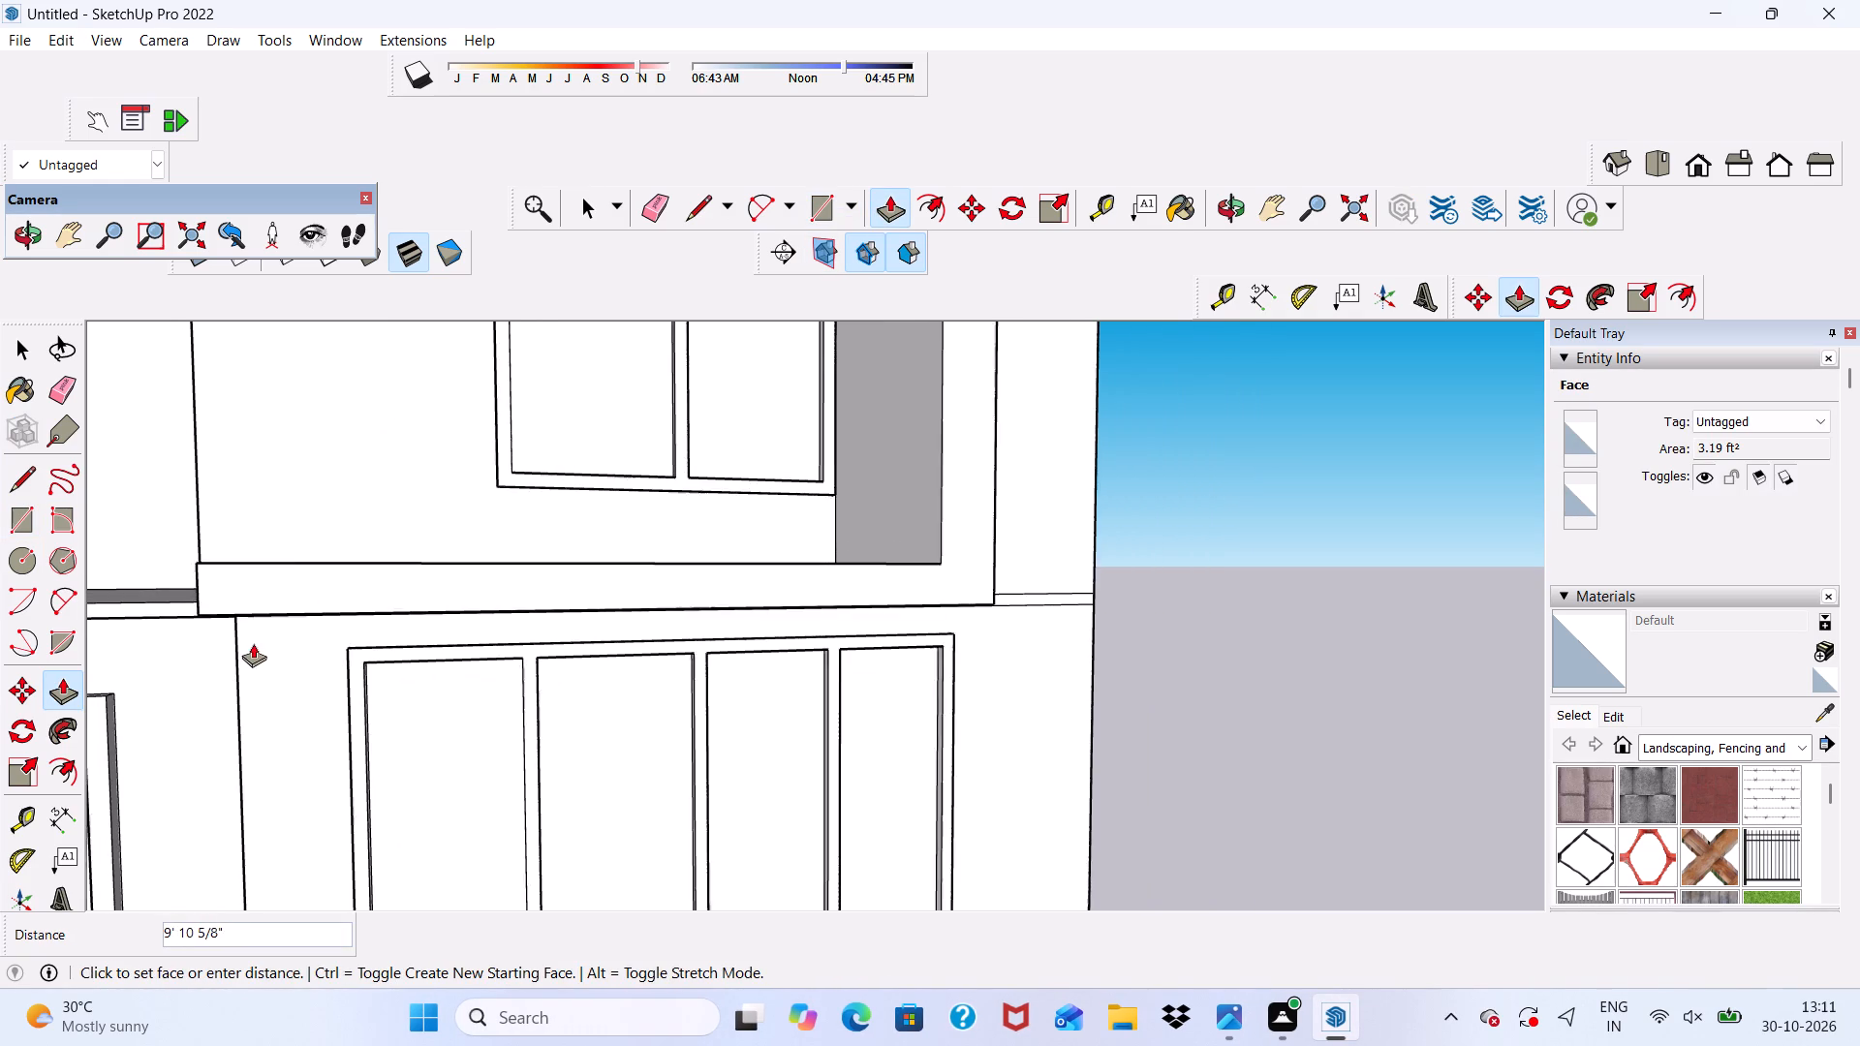
scroll(253, 643, down, 1)
middle_drag(235, 663, 343, 573)
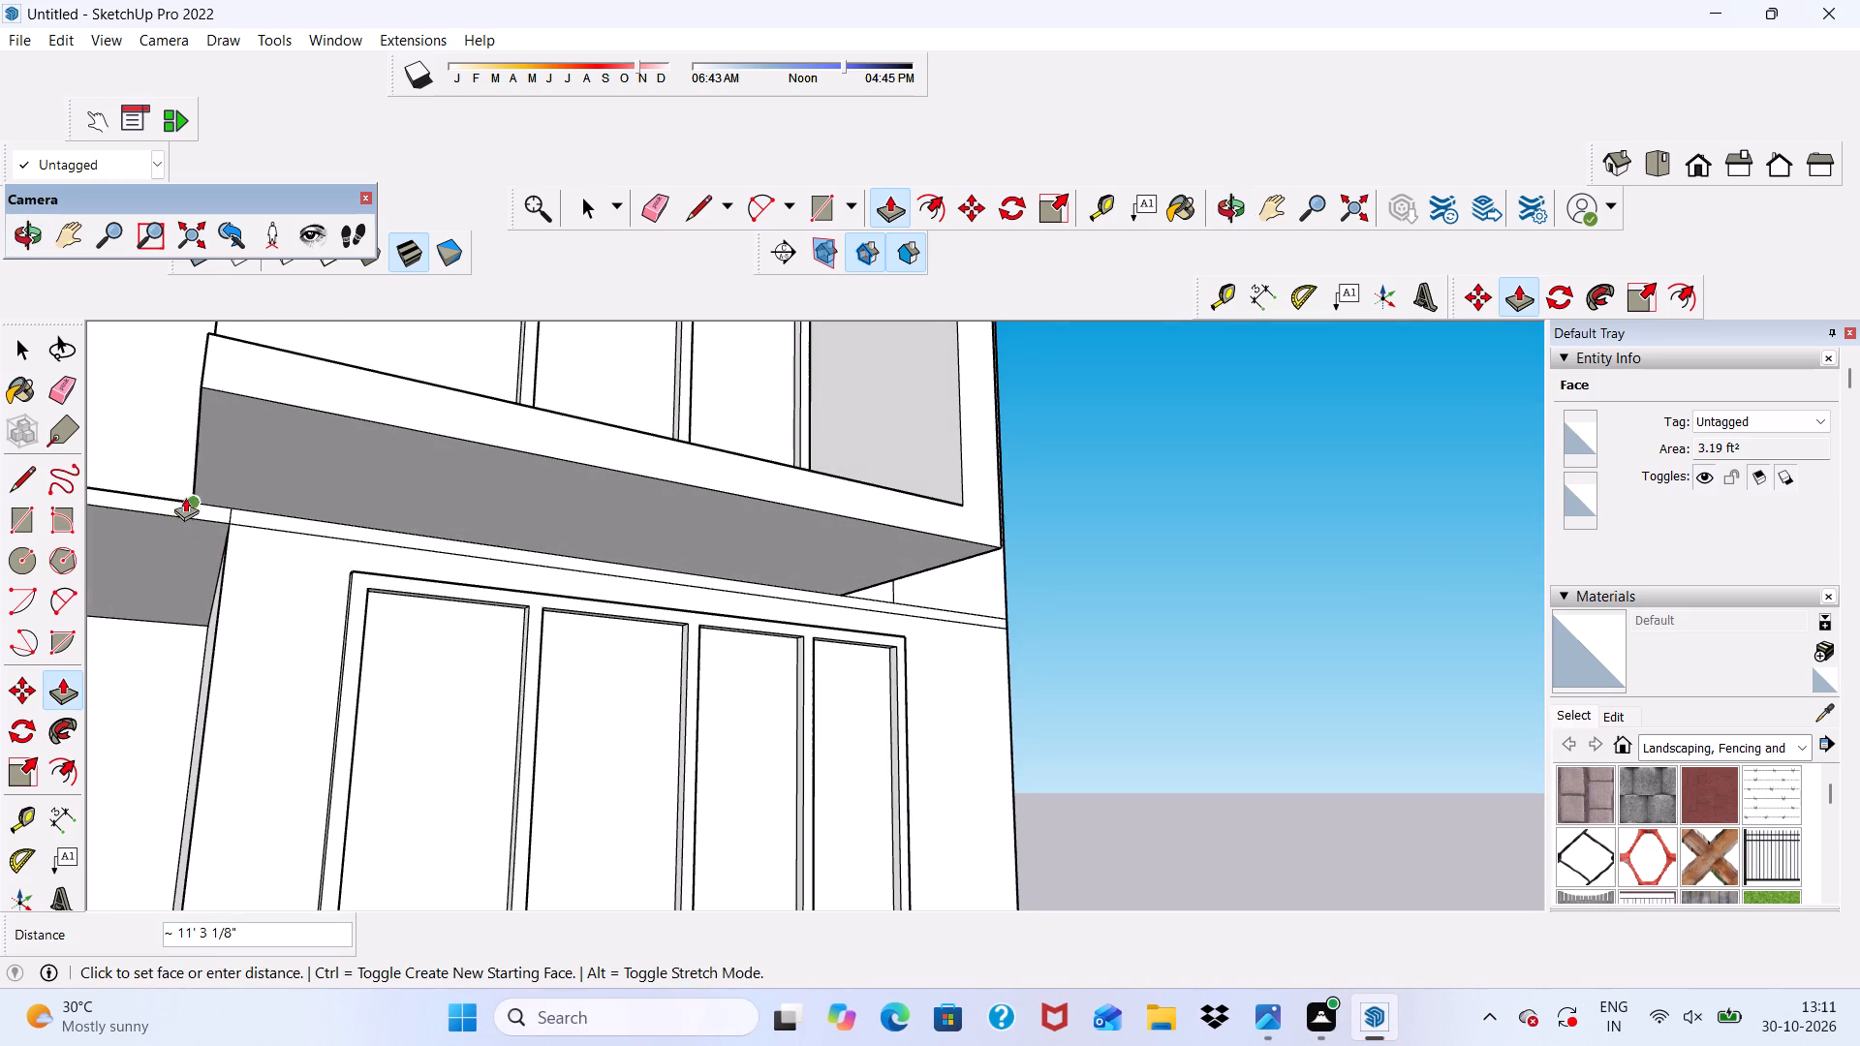
click(182, 488)
scroll(294, 550, down, 7)
middle_drag(740, 512, 599, 829)
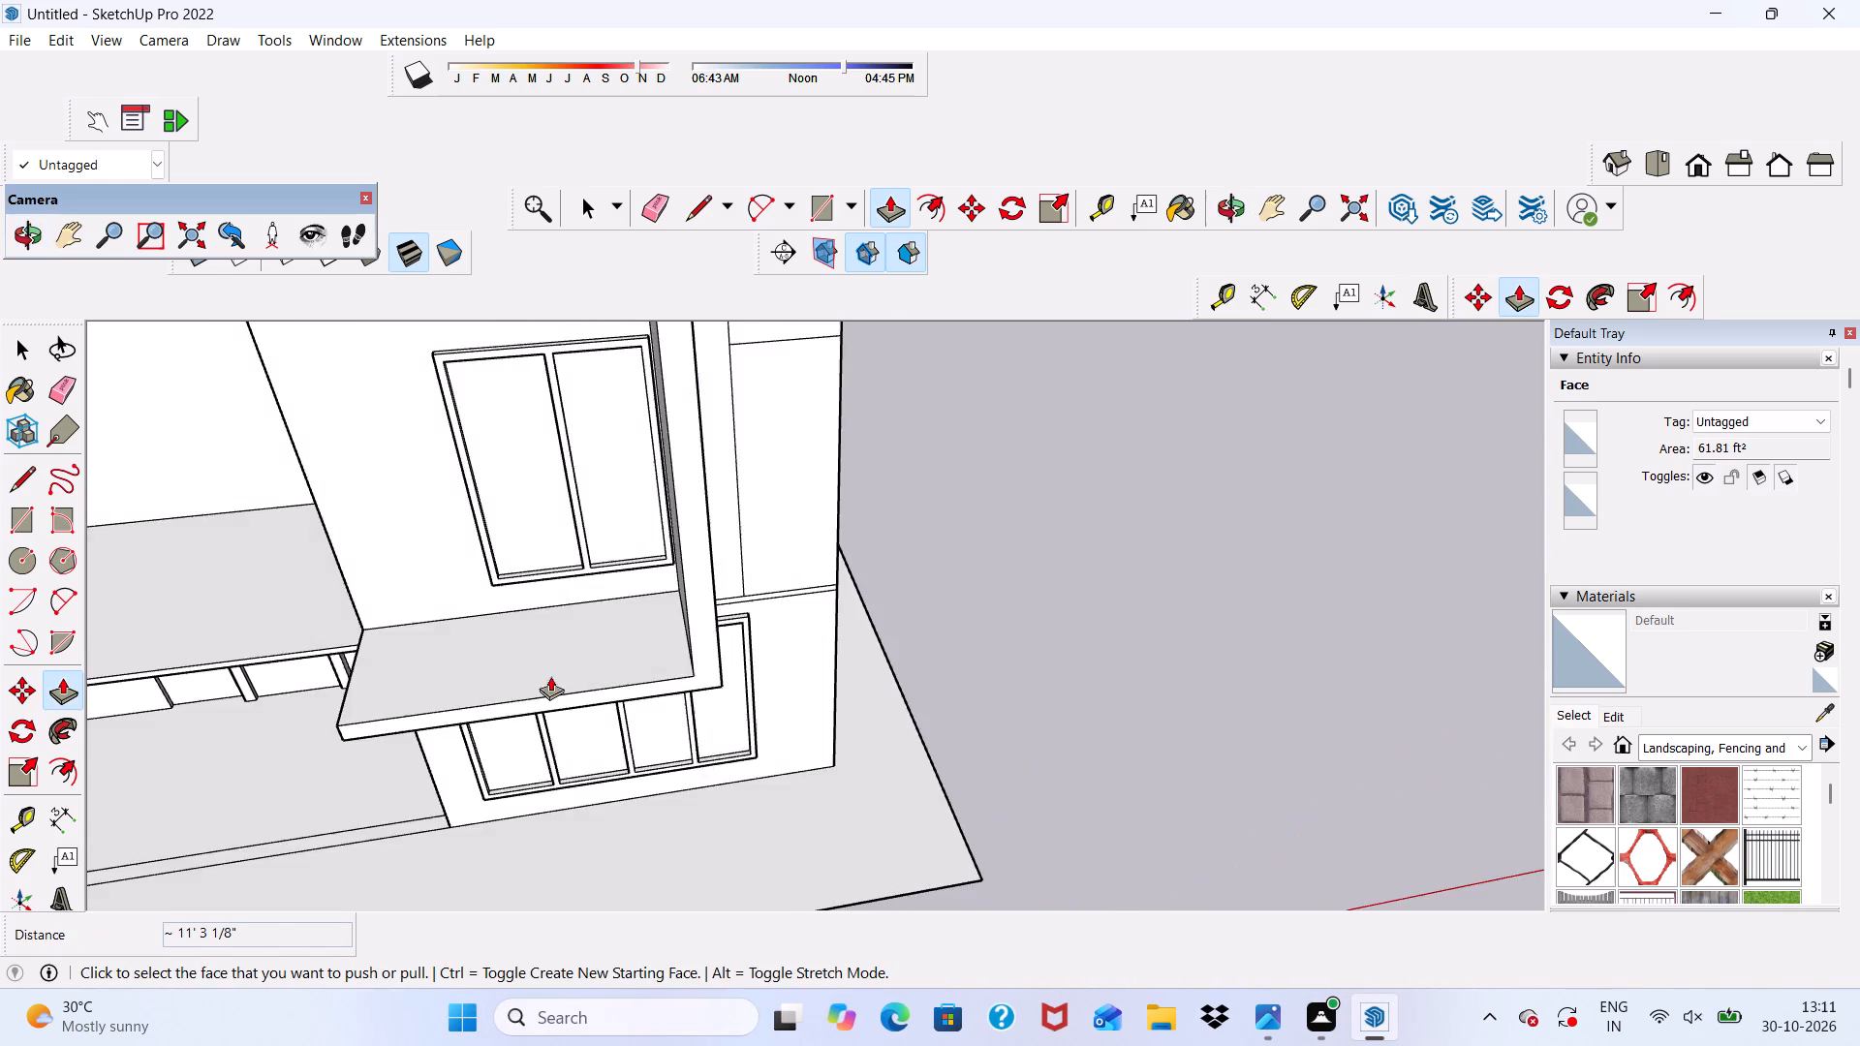
Erase the seam edge across the top of the fin.
scroll(558, 671, down, 7)
middle_drag(612, 608, 755, 535)
scroll(755, 535, down, 1)
scroll(709, 415, up, 1)
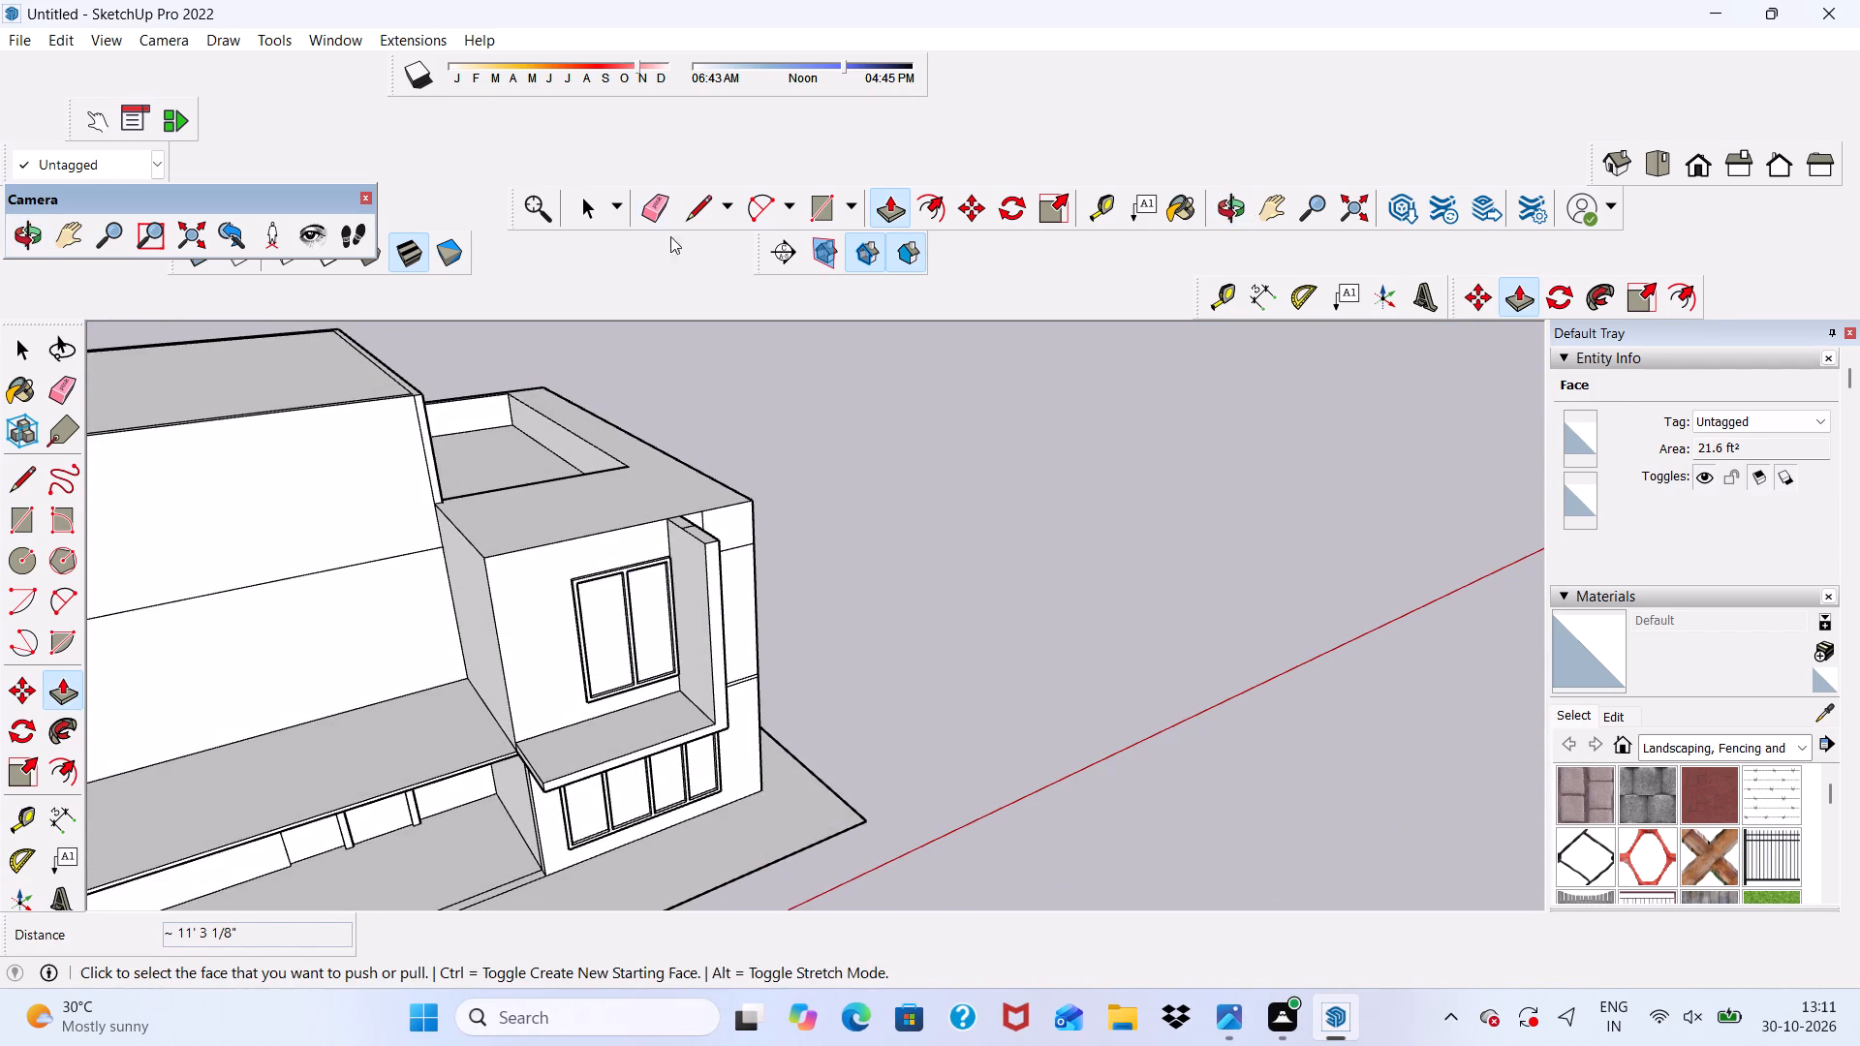
click(652, 205)
scroll(674, 571, up, 2)
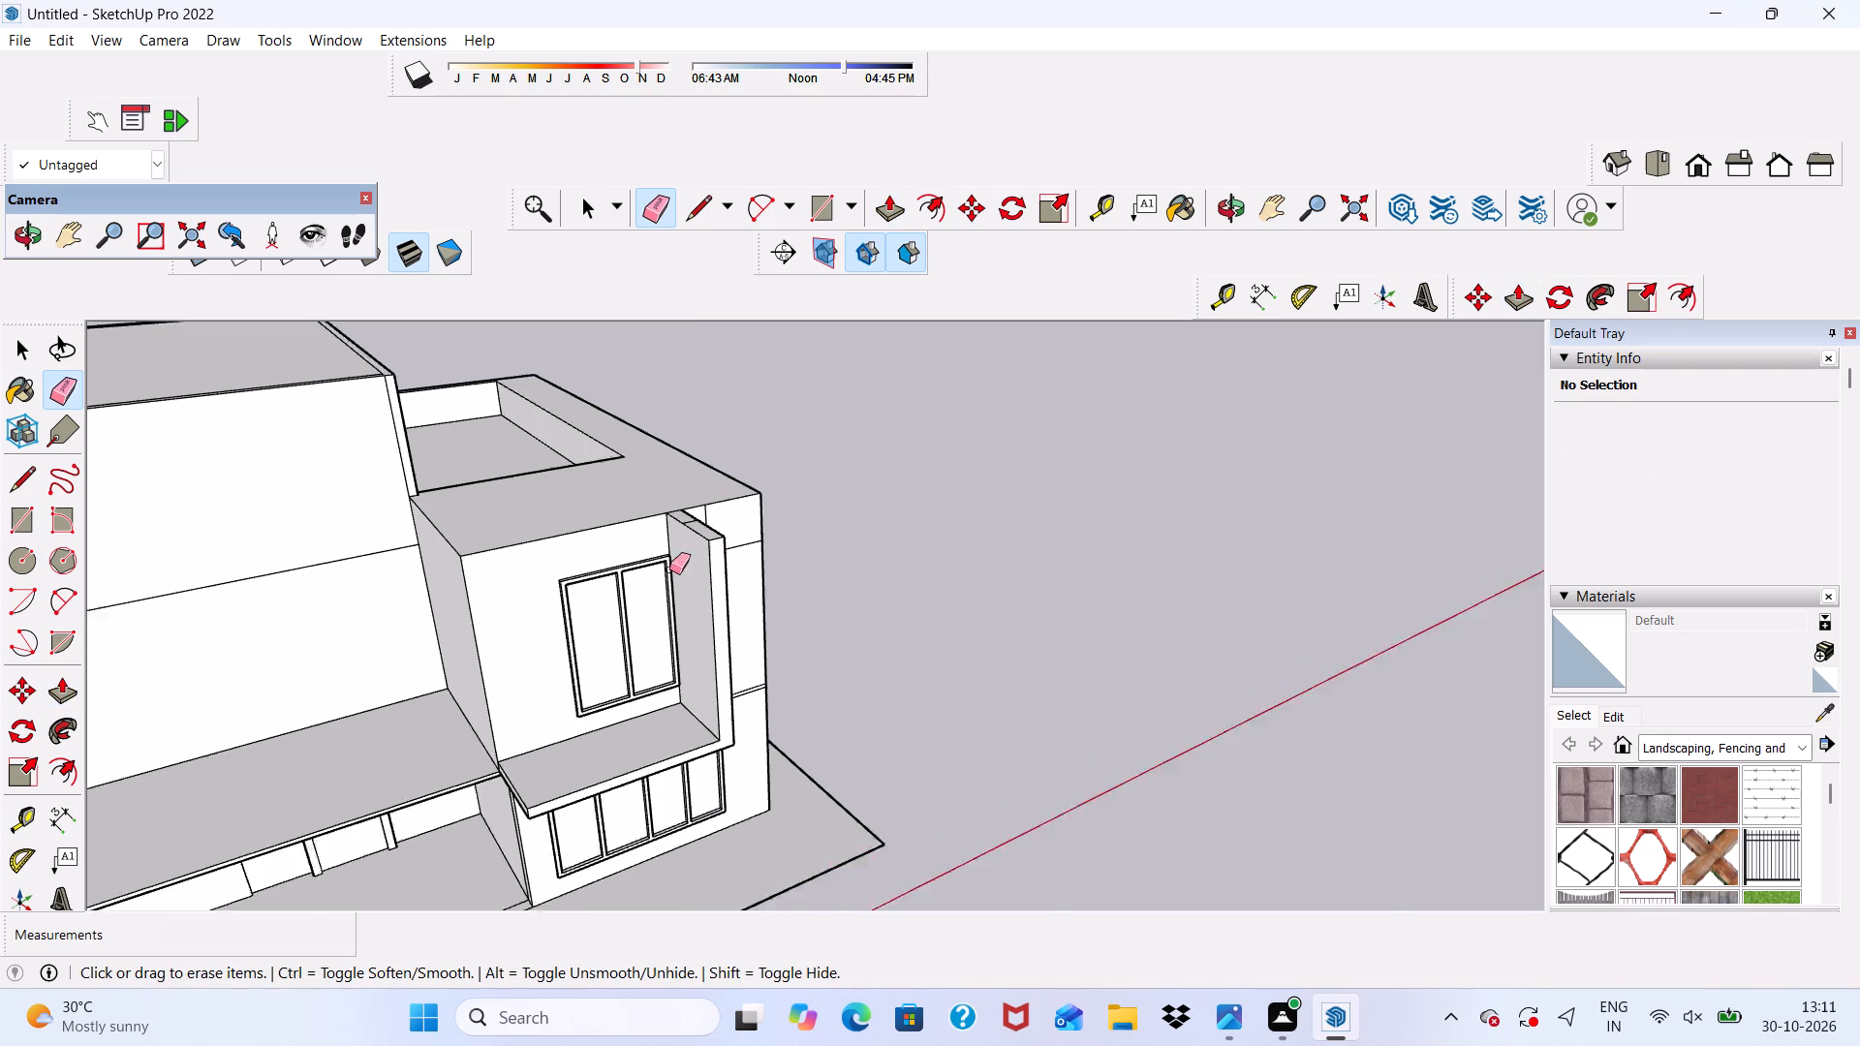
scroll(669, 569, up, 11)
drag(701, 523, 715, 542)
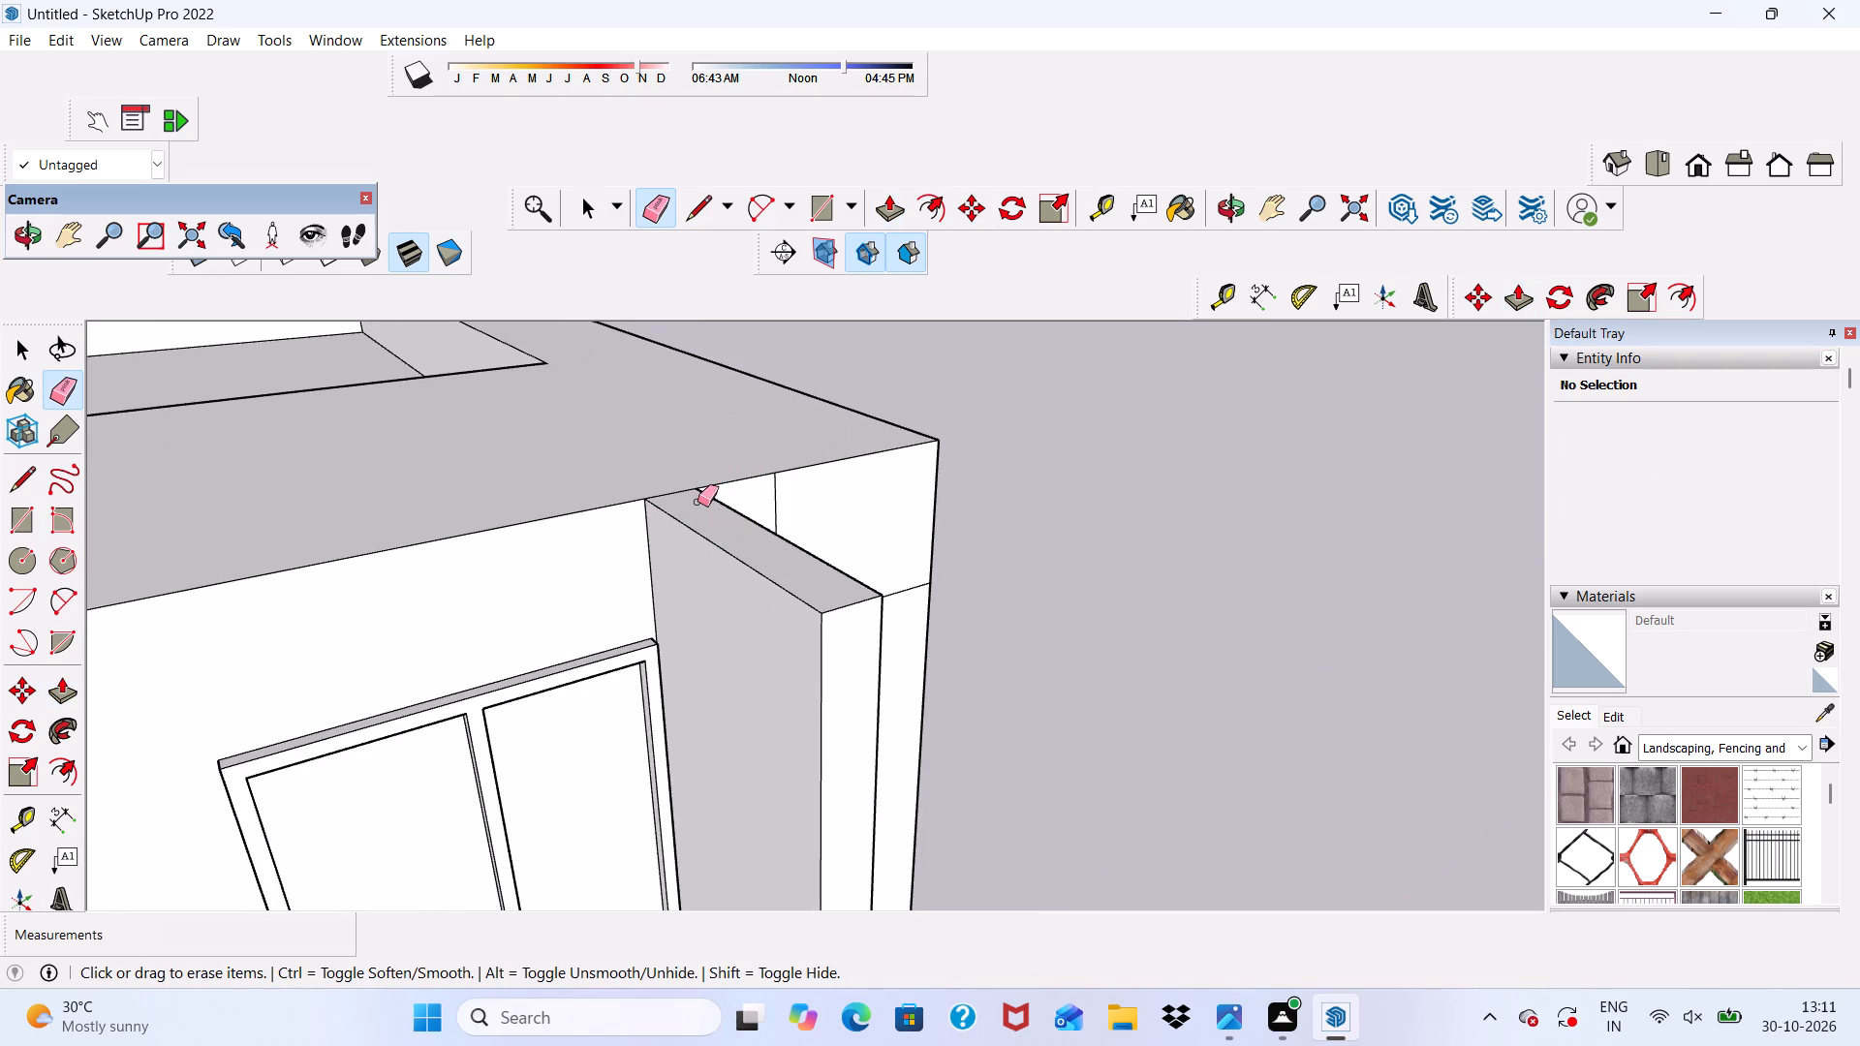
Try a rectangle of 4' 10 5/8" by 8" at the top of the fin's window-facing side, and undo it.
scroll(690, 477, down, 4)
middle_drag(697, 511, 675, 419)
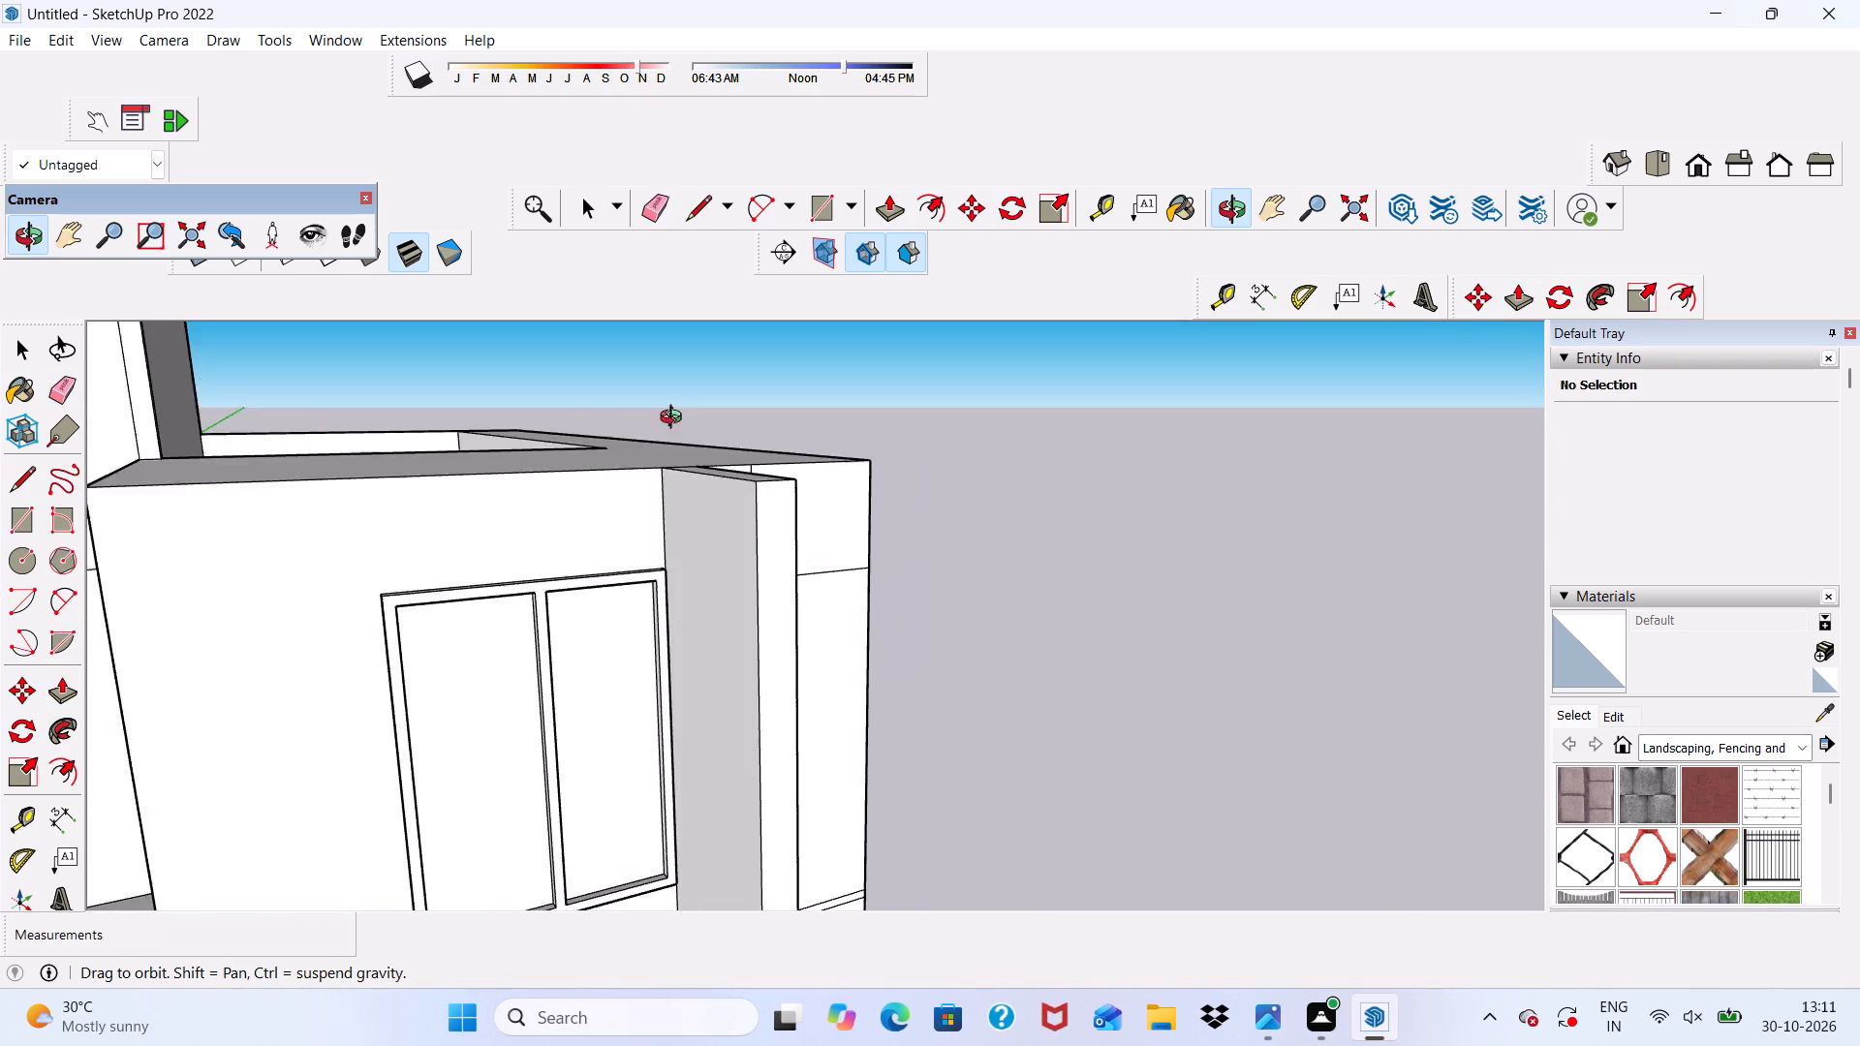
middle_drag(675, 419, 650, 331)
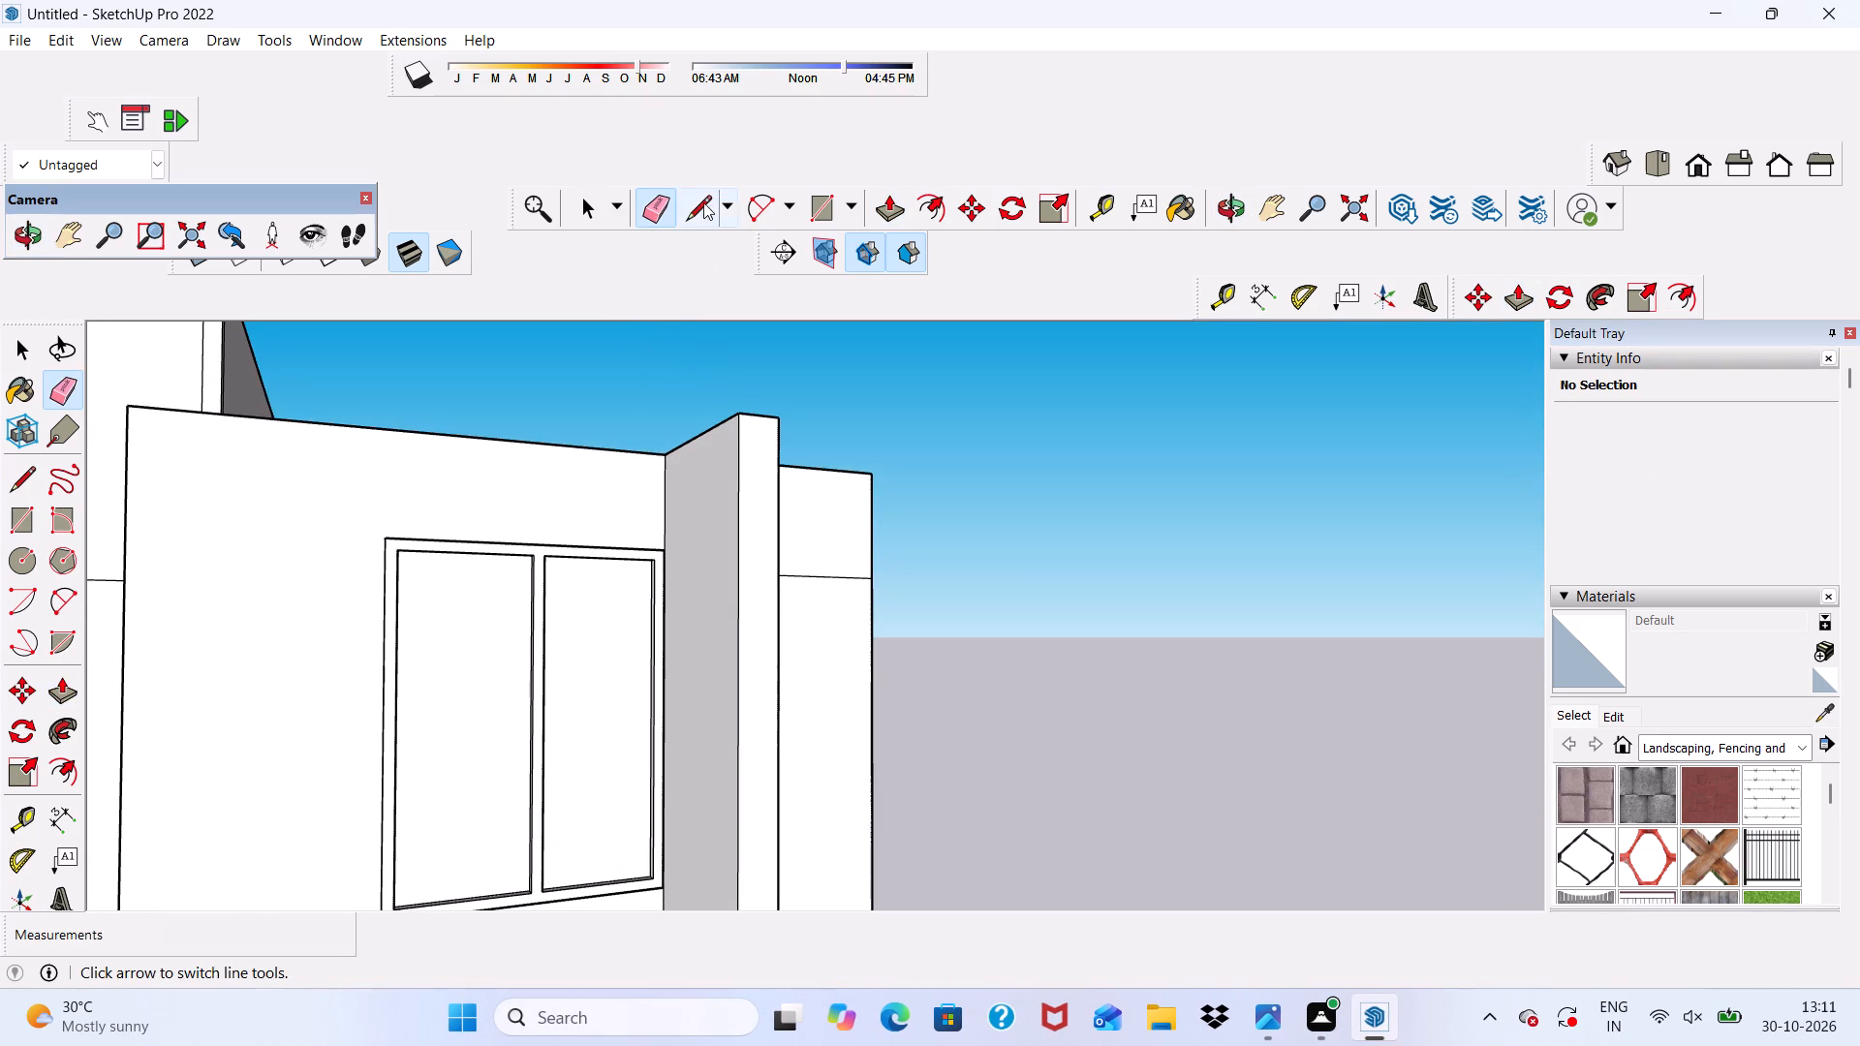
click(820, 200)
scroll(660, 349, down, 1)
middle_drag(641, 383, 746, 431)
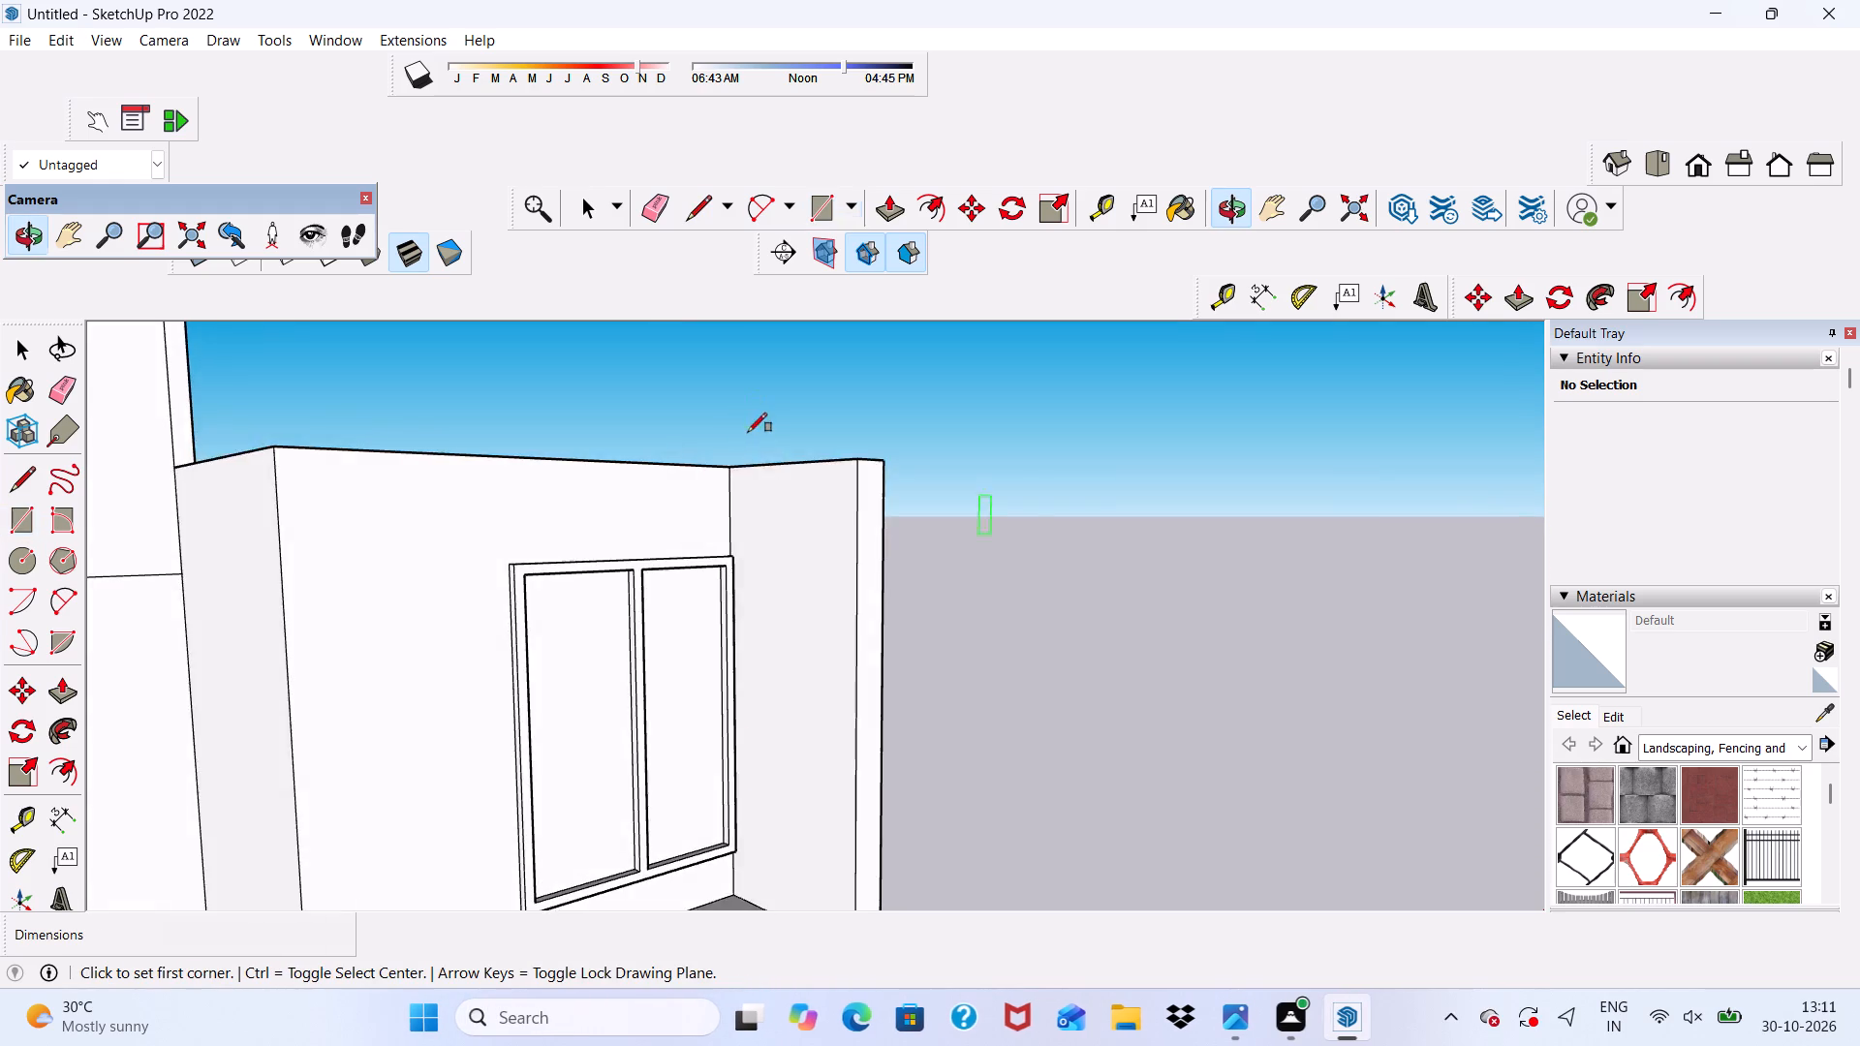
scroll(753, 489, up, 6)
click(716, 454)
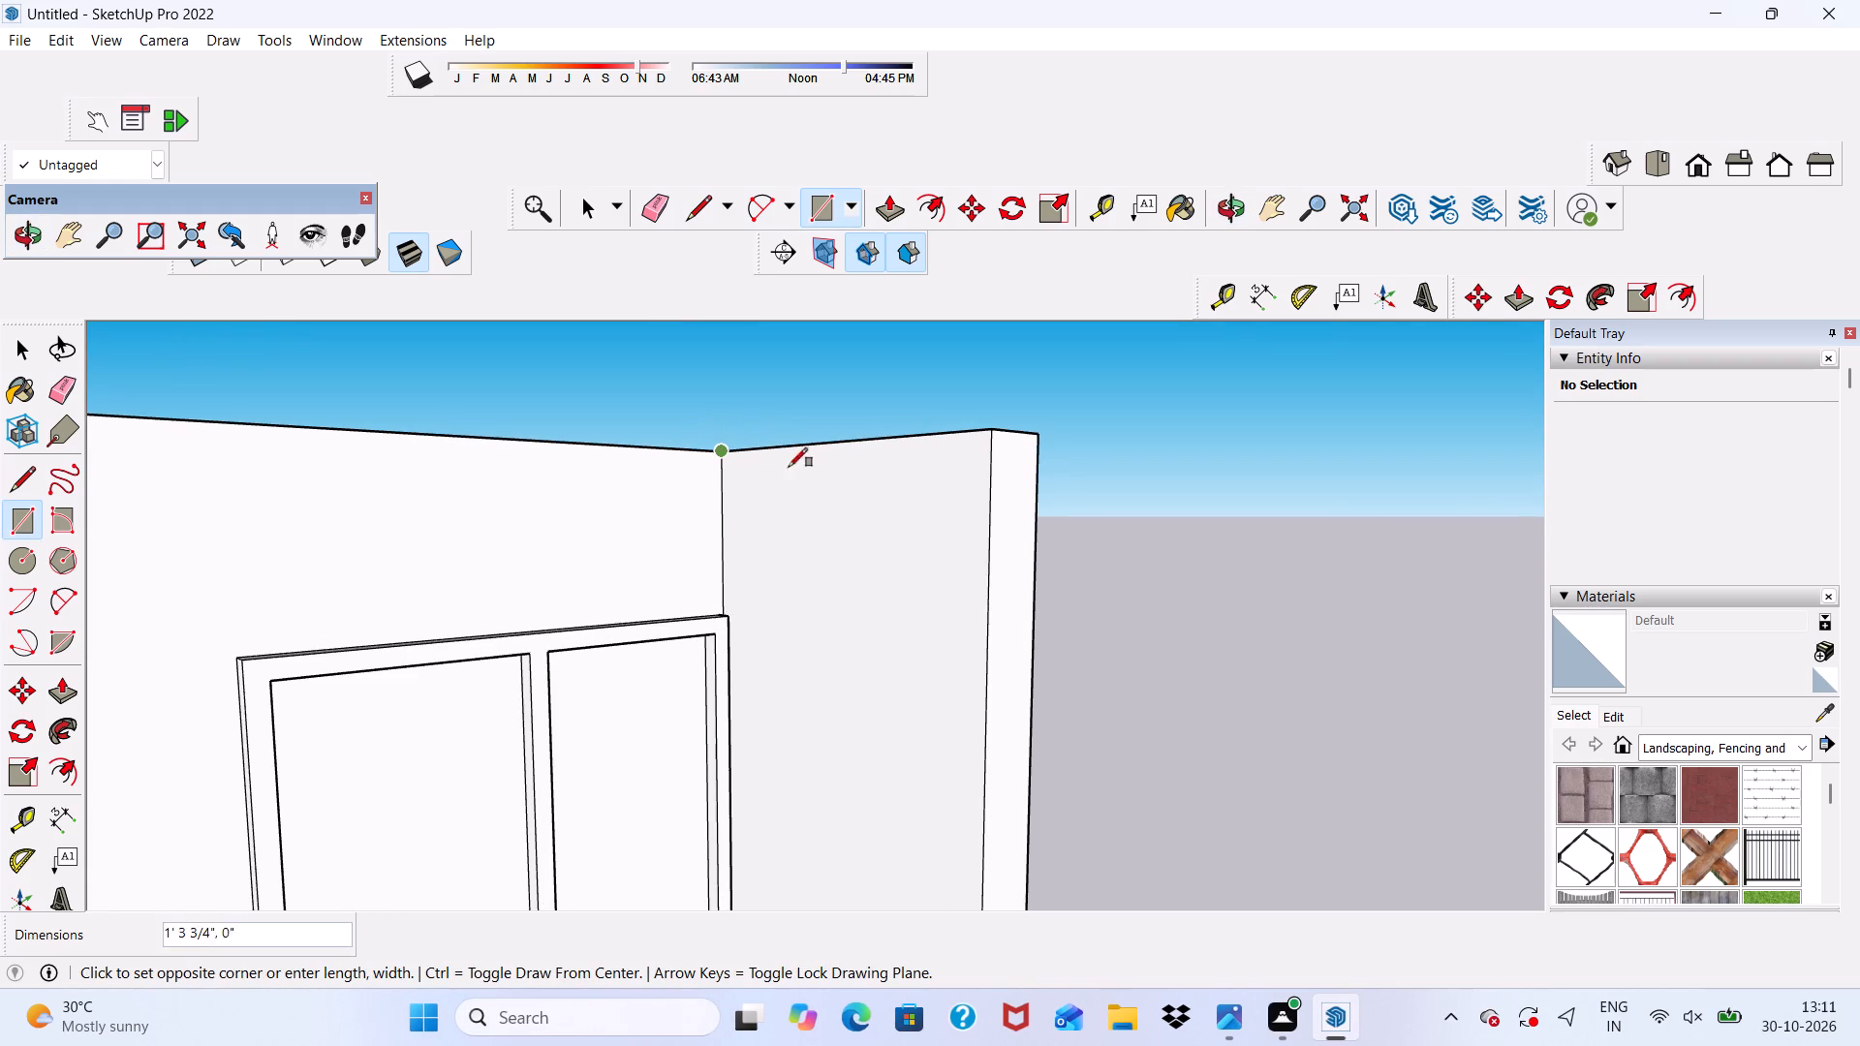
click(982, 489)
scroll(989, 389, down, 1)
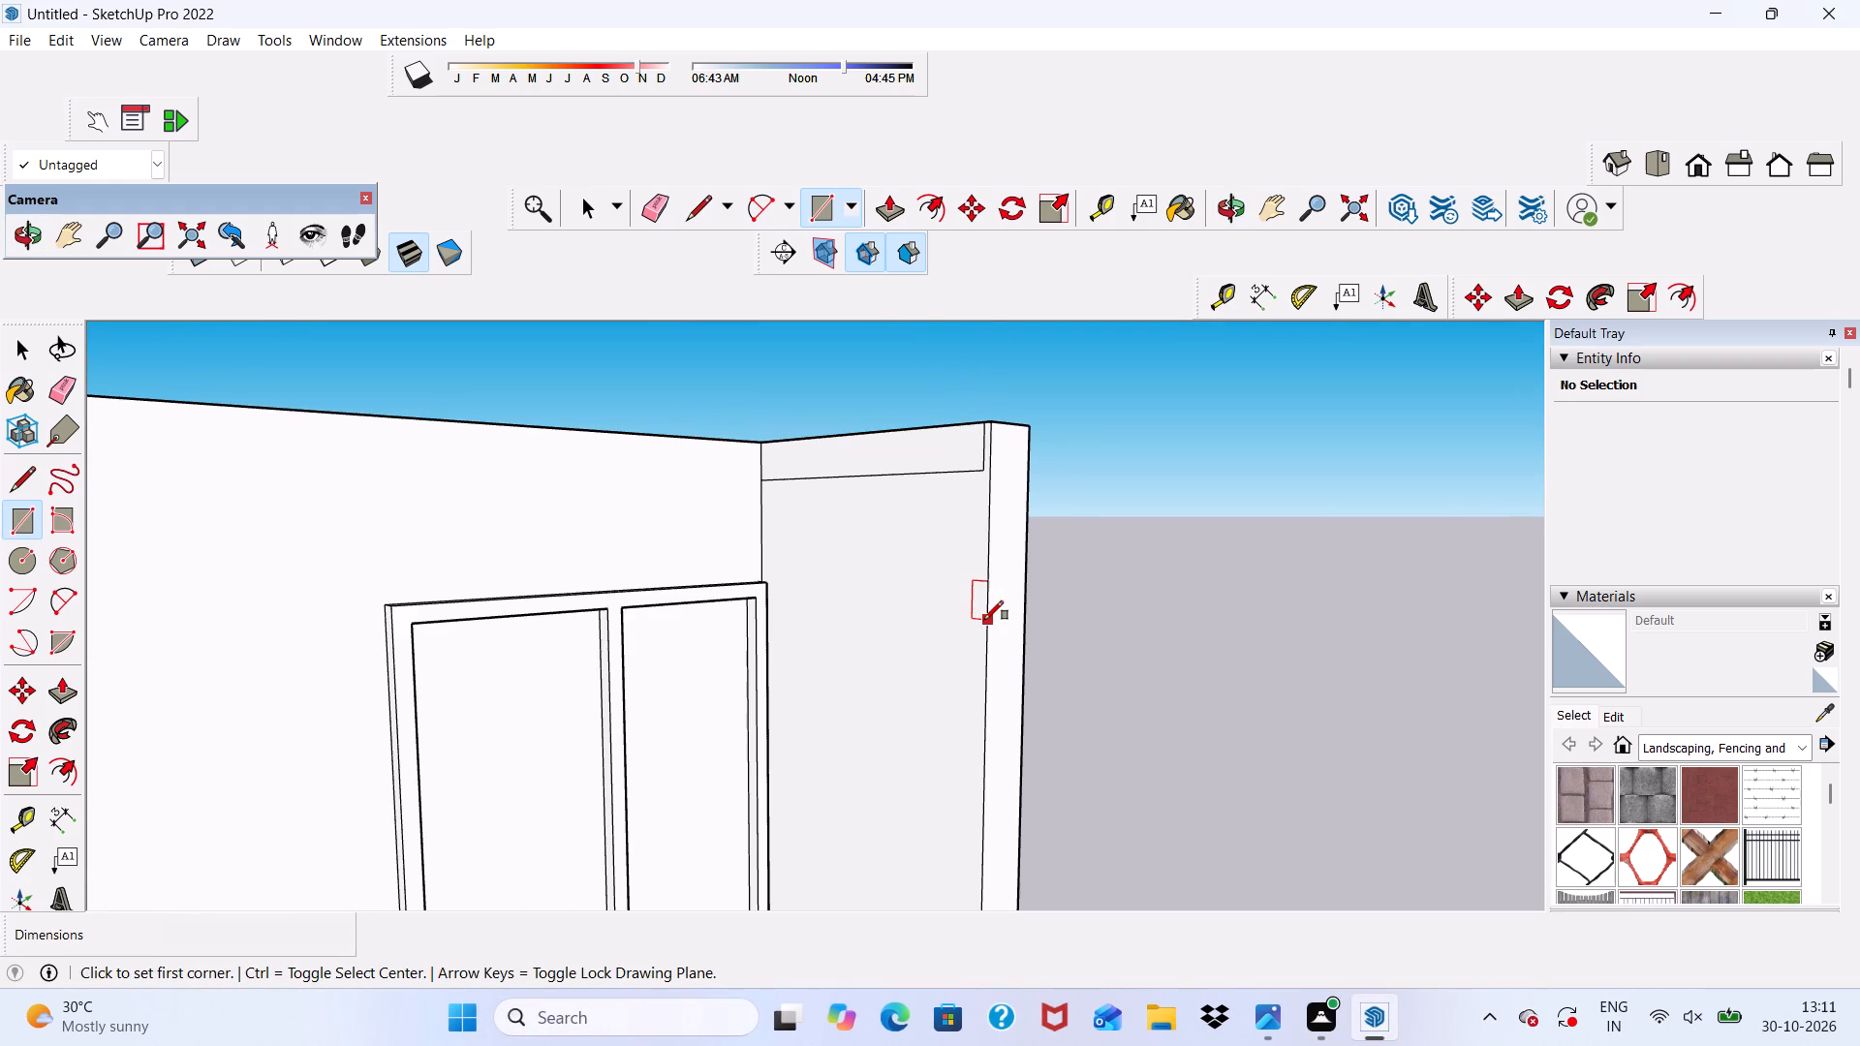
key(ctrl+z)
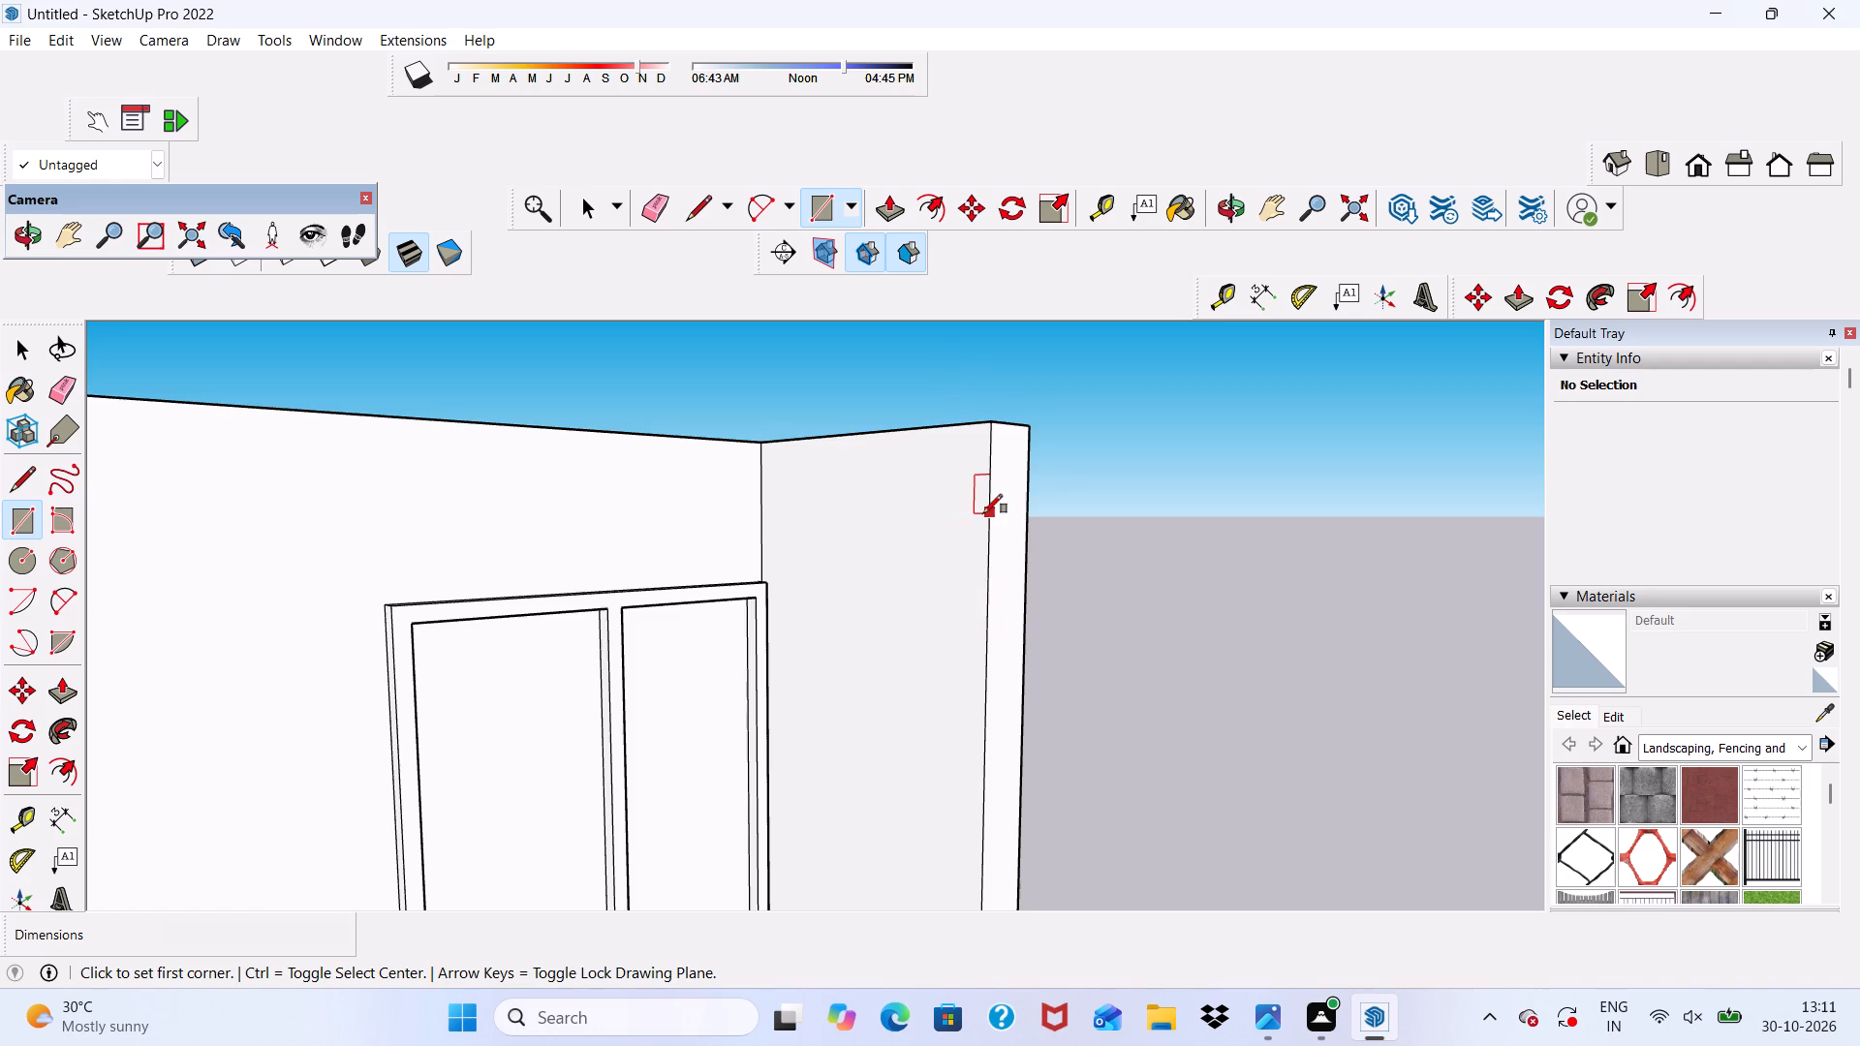
Draw a rectangle 5' long and about 6 9/16" high along the top of the fin's window-facing side, spanning its full depth.
scroll(983, 513, up, 3)
scroll(786, 419, up, 5)
scroll(709, 440, up, 1)
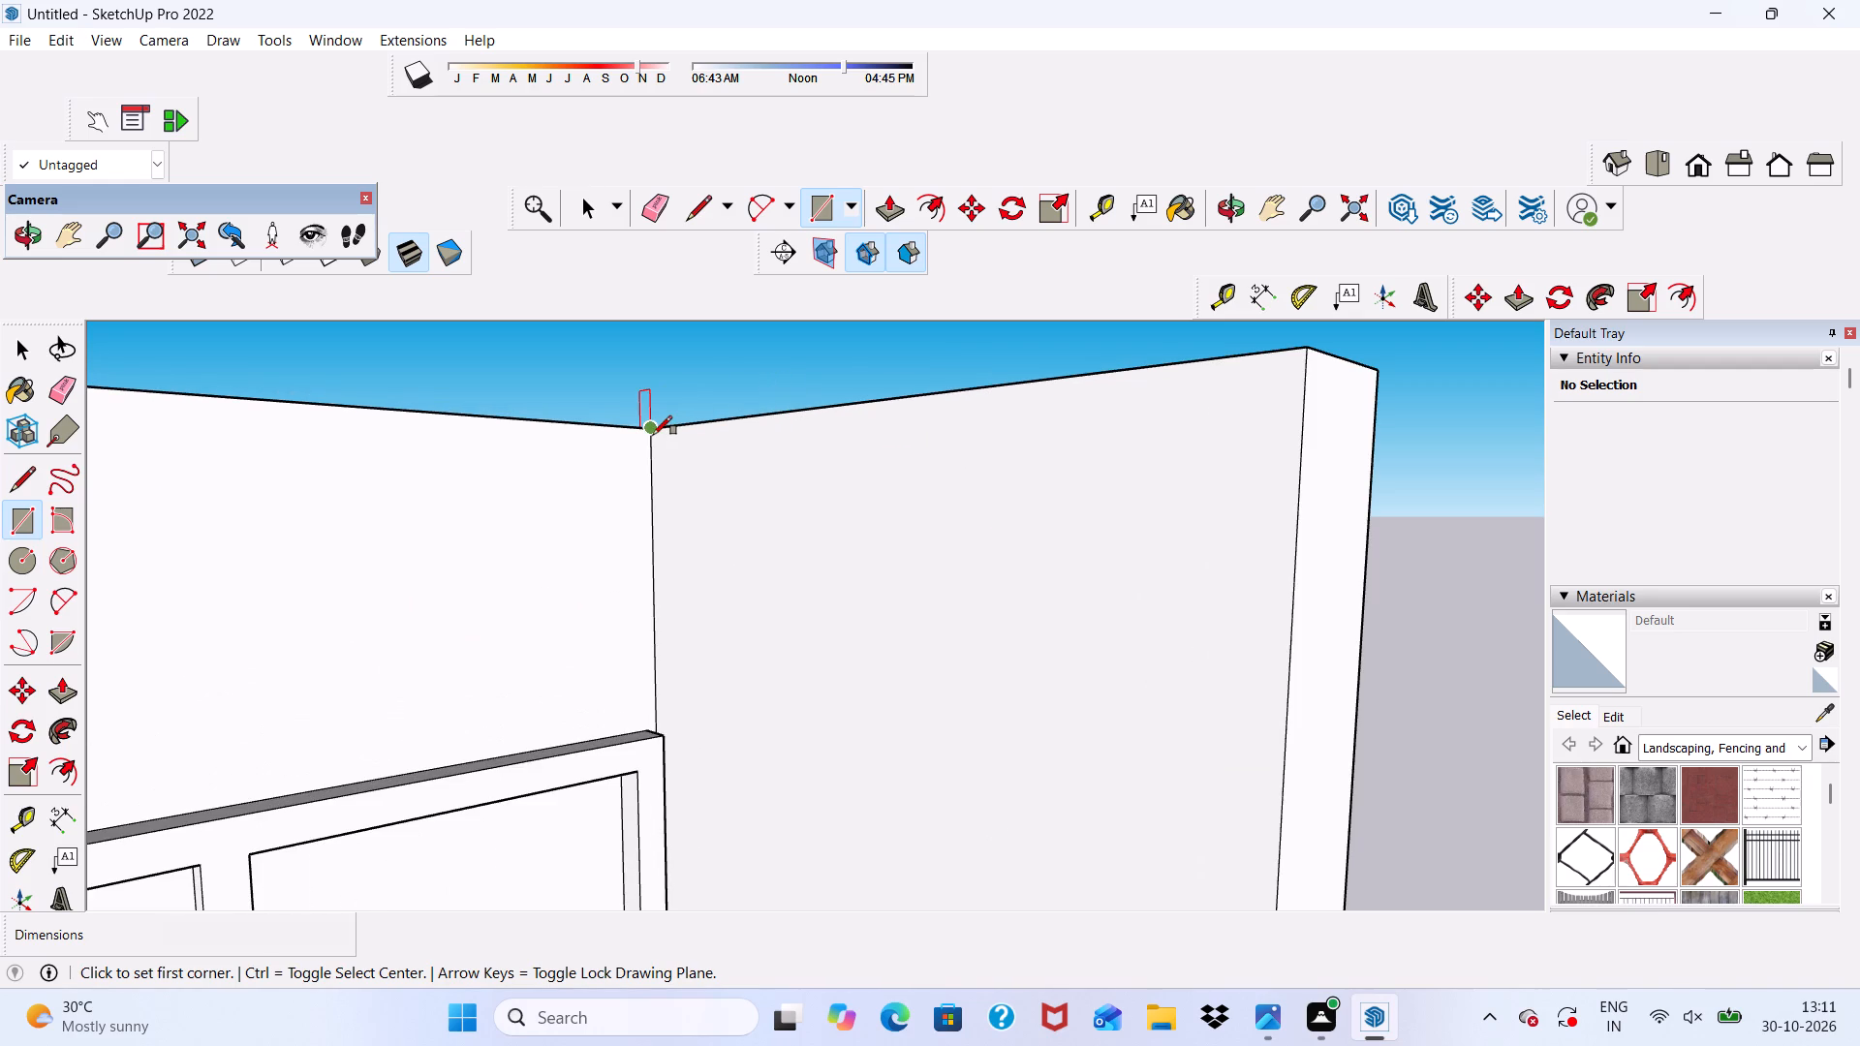
click(653, 435)
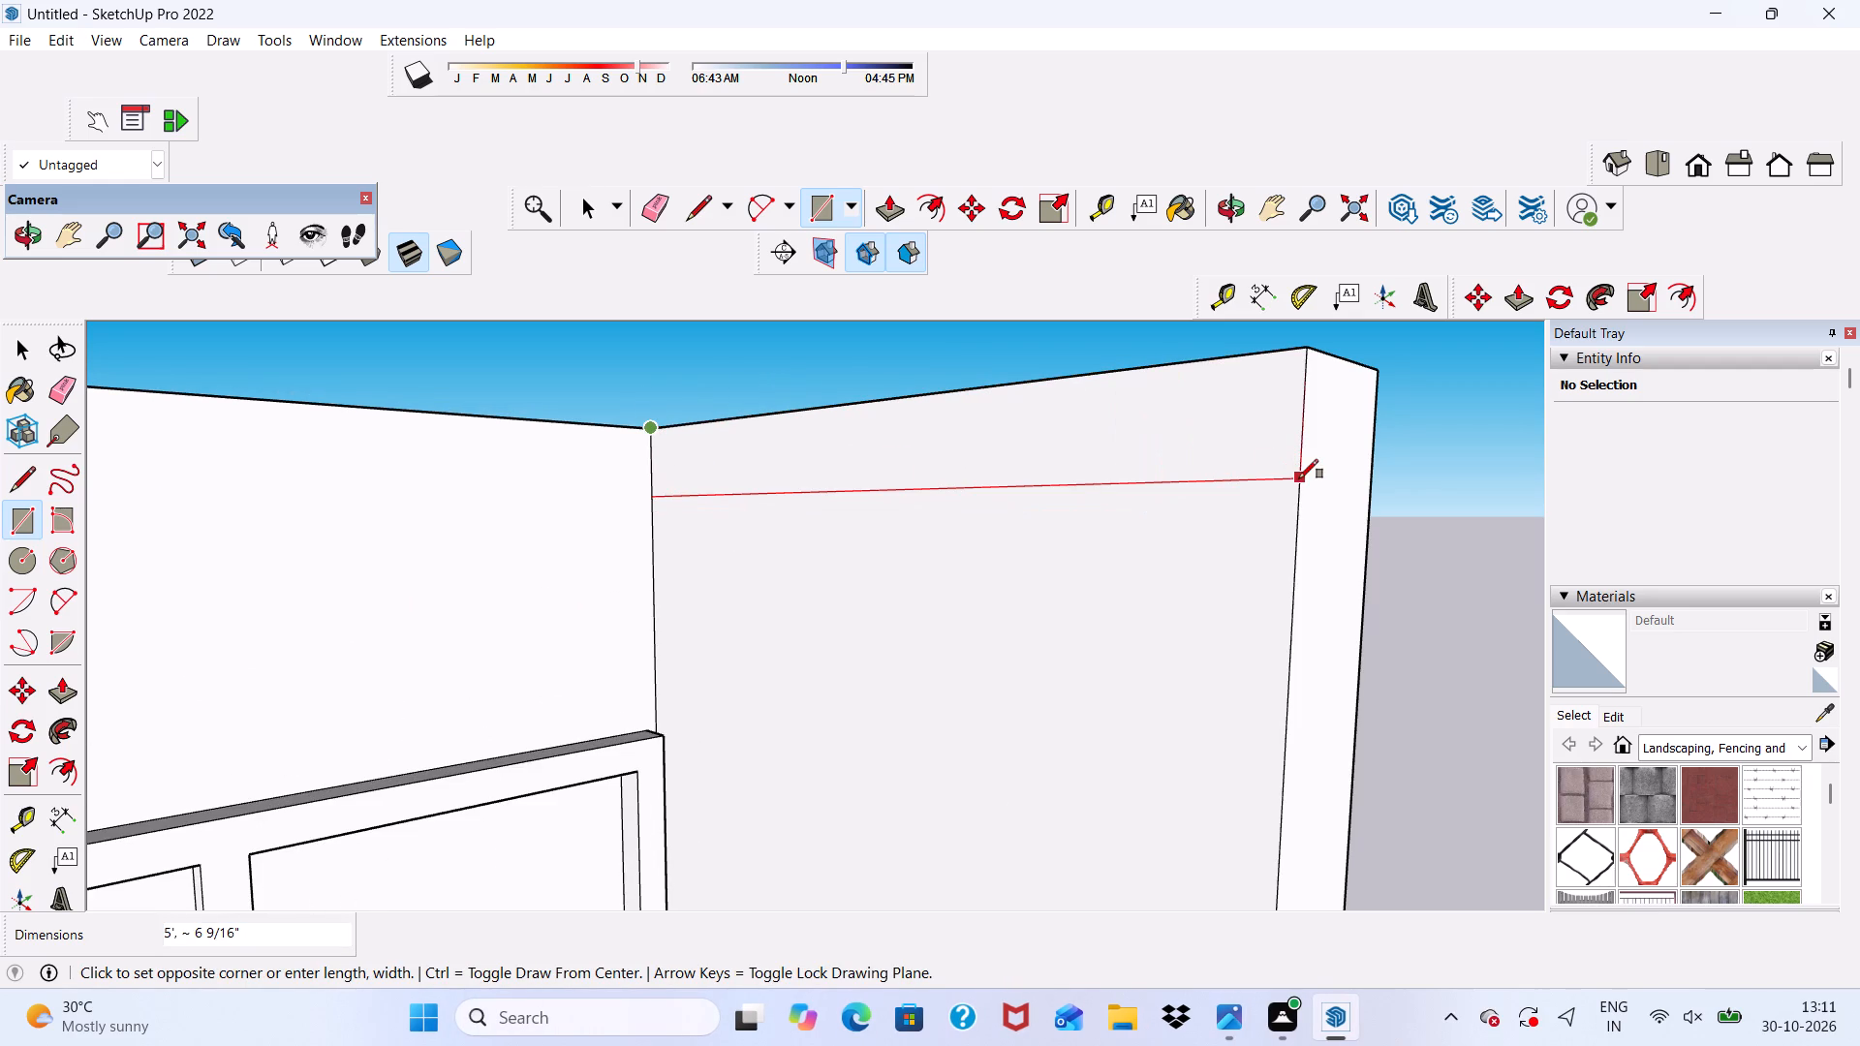
click(1299, 478)
Extrude the fin's top strip 15' 3" across above the upper window and past the block's far edge, as a new section.
scroll(1163, 398, down, 2)
click(885, 208)
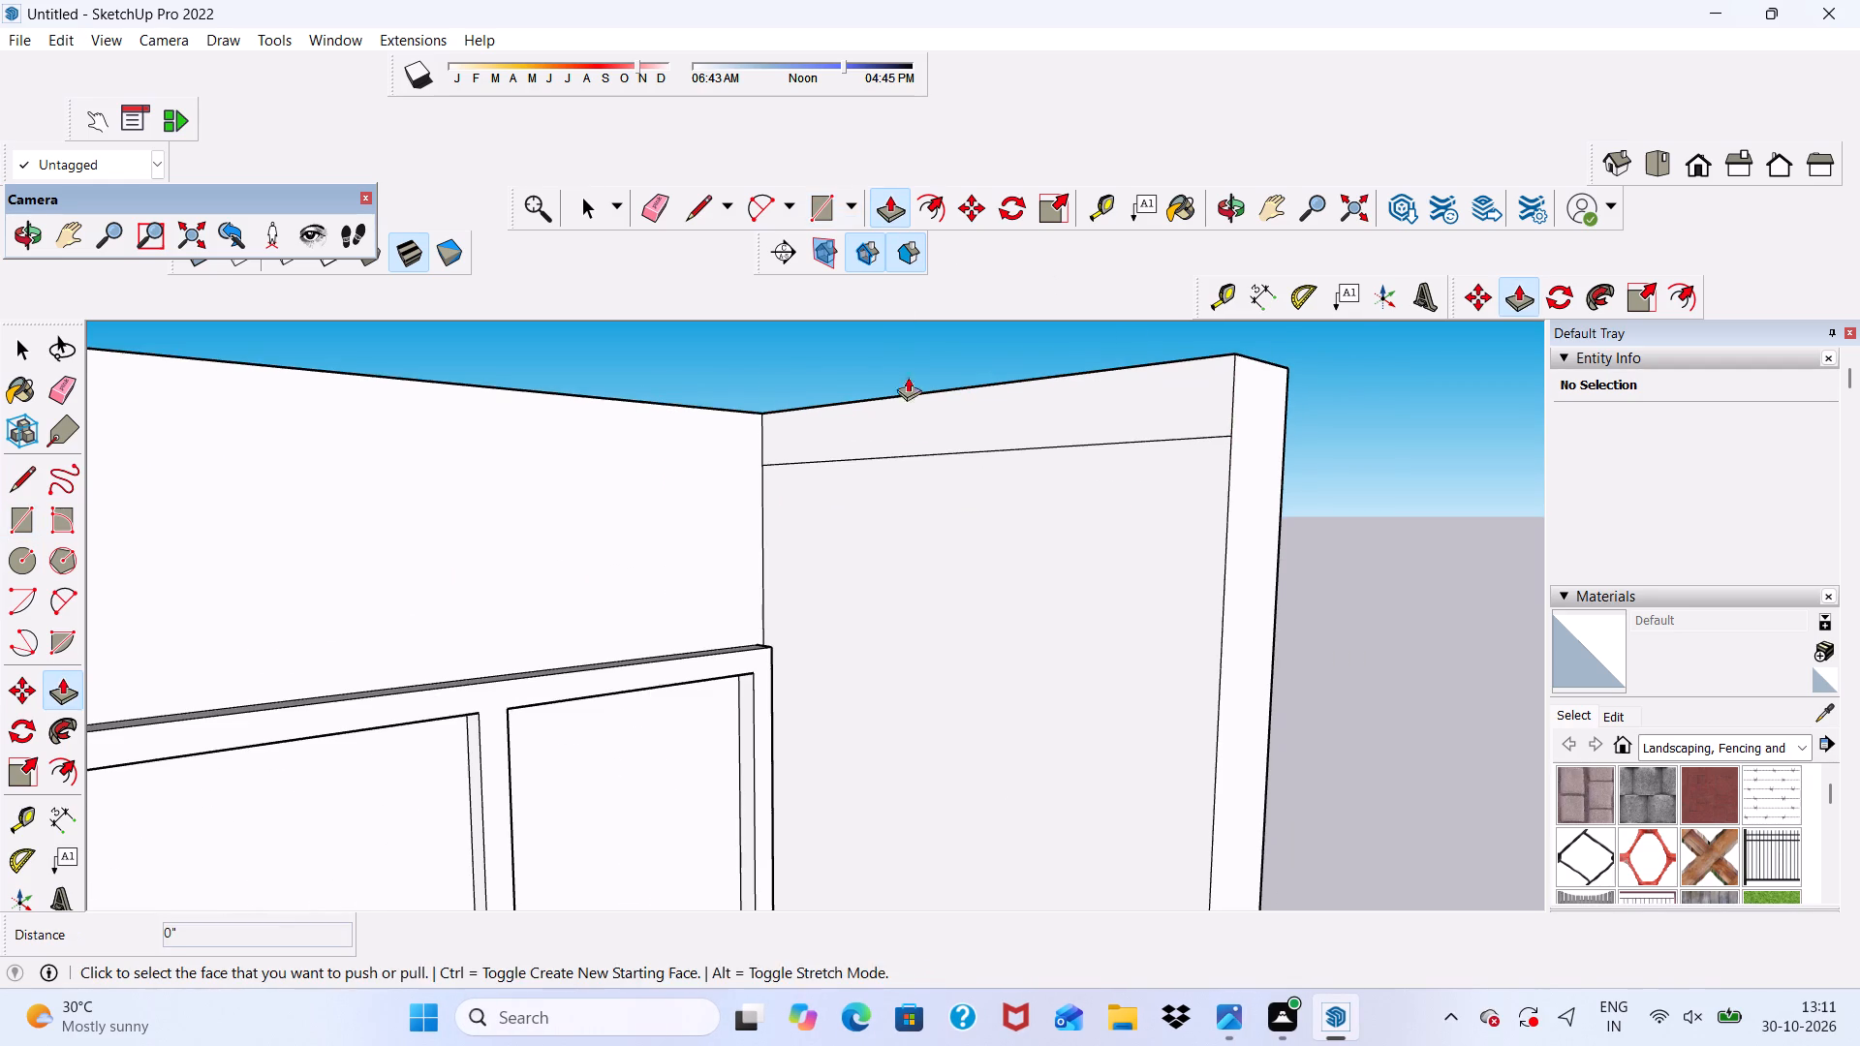
click(927, 421)
scroll(614, 411, down, 17)
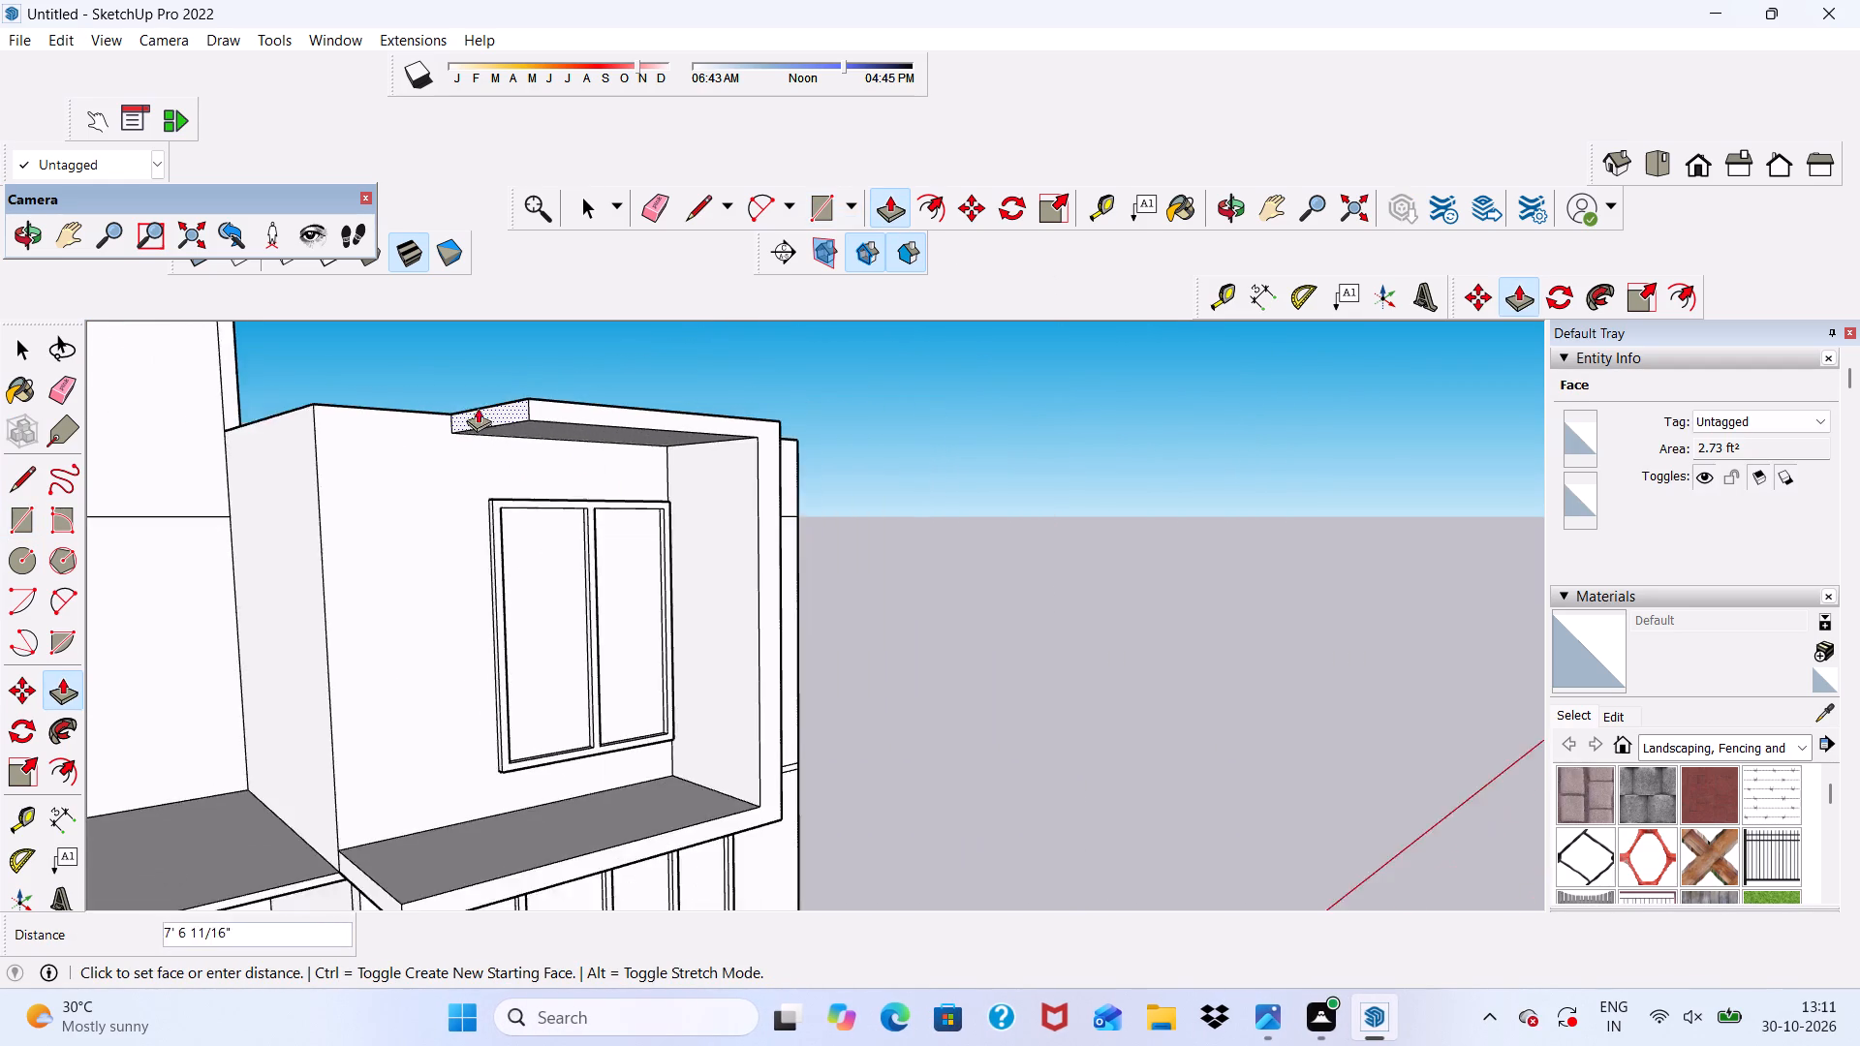
scroll(478, 408, down, 4)
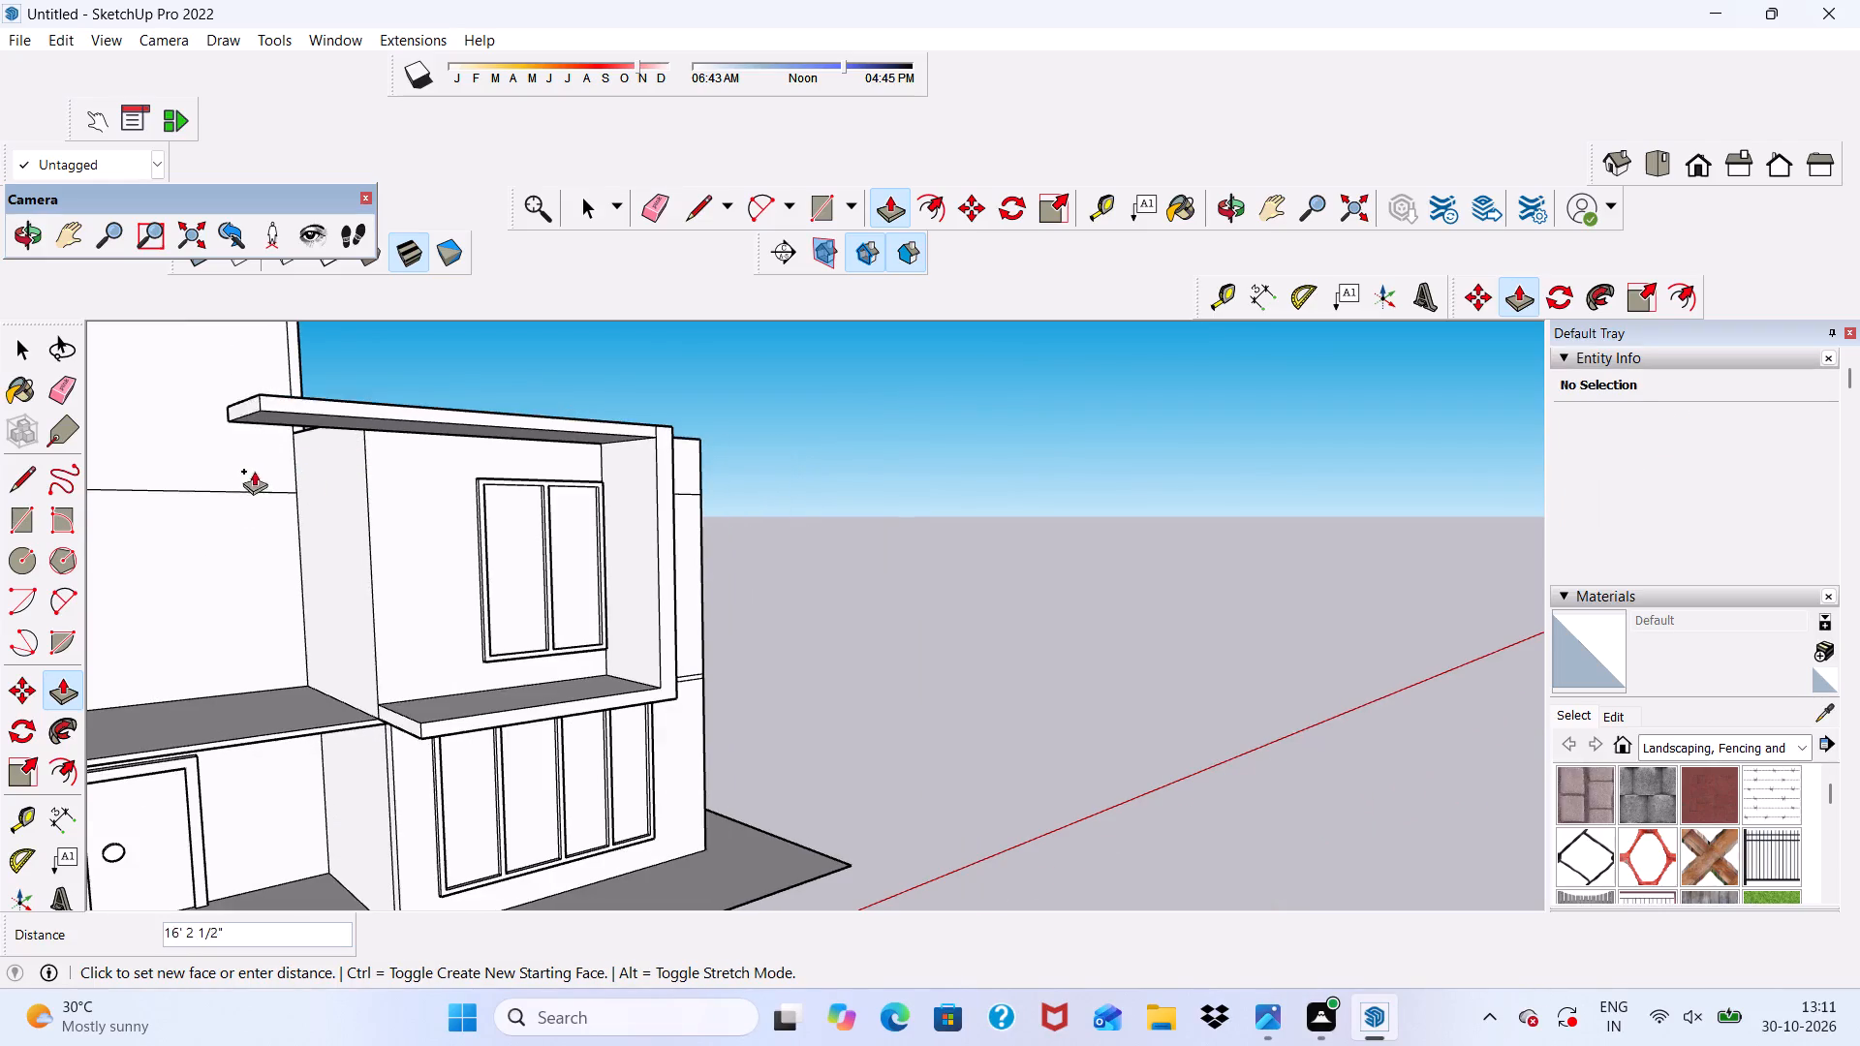
scroll(305, 464, up, 3)
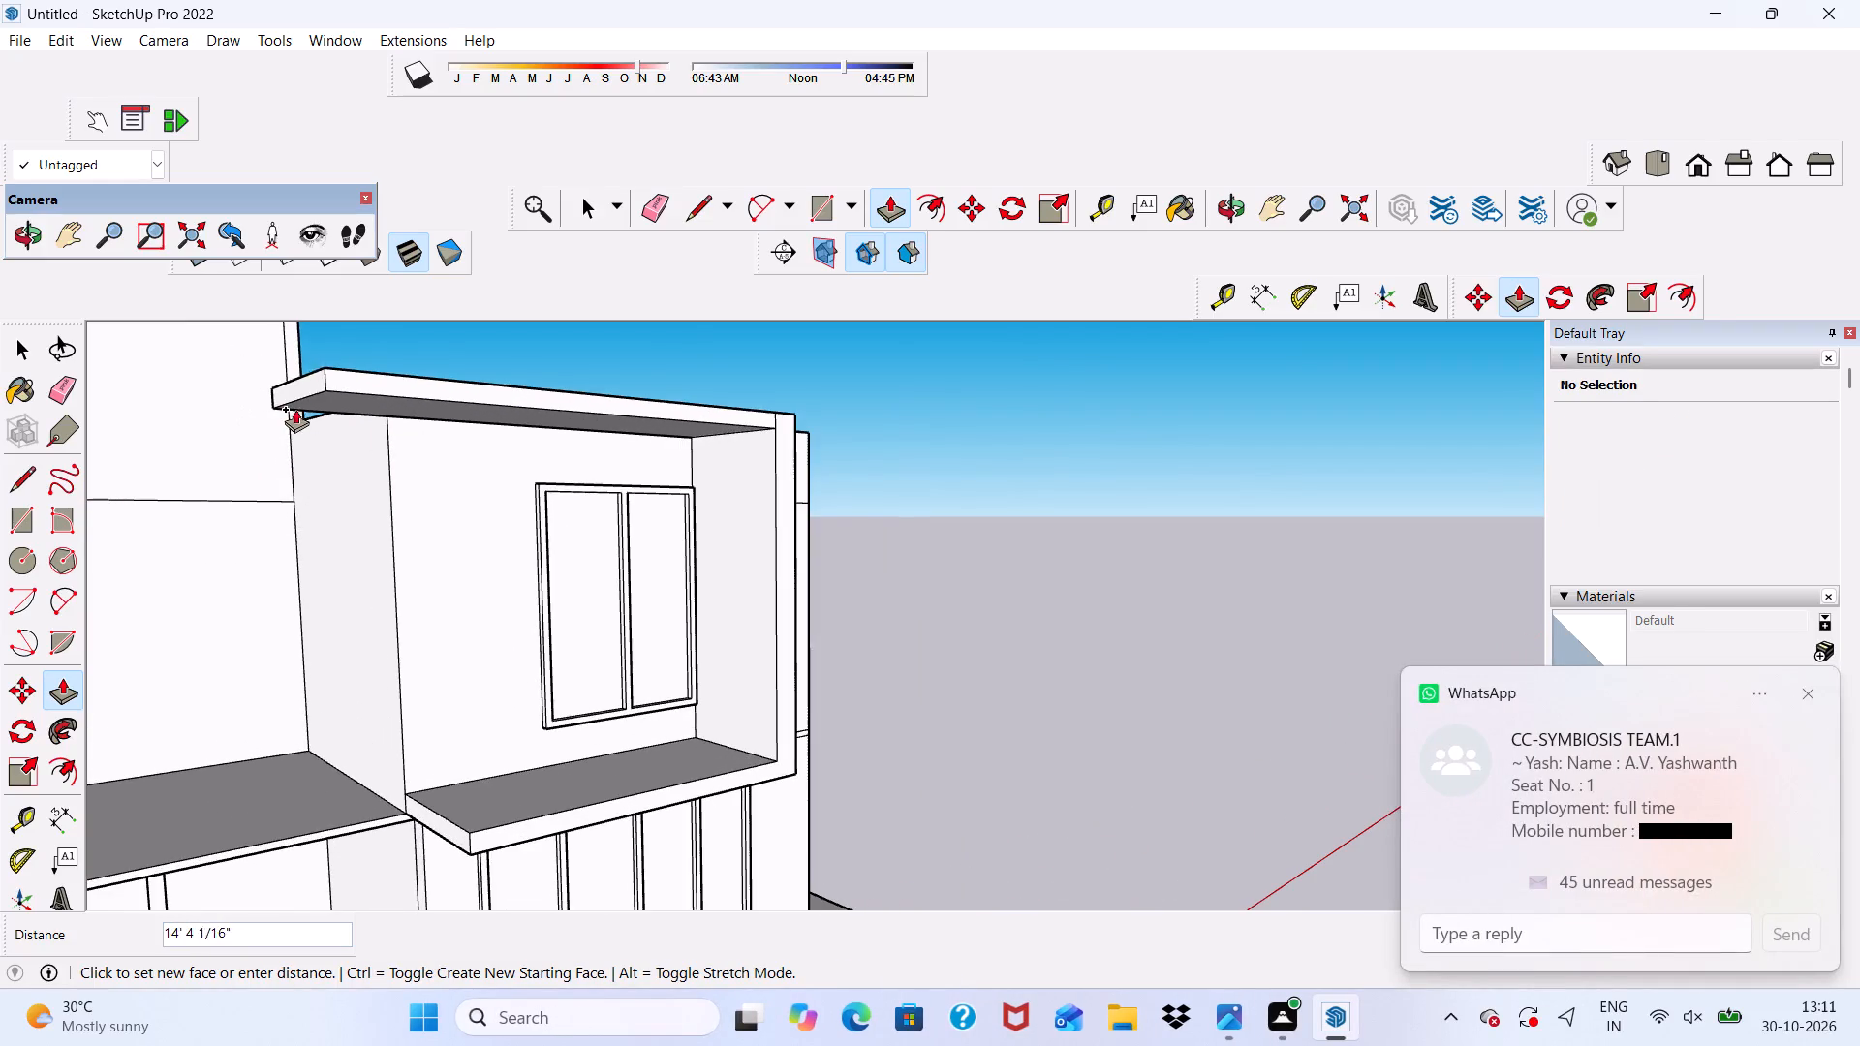
scroll(310, 413, down, 5)
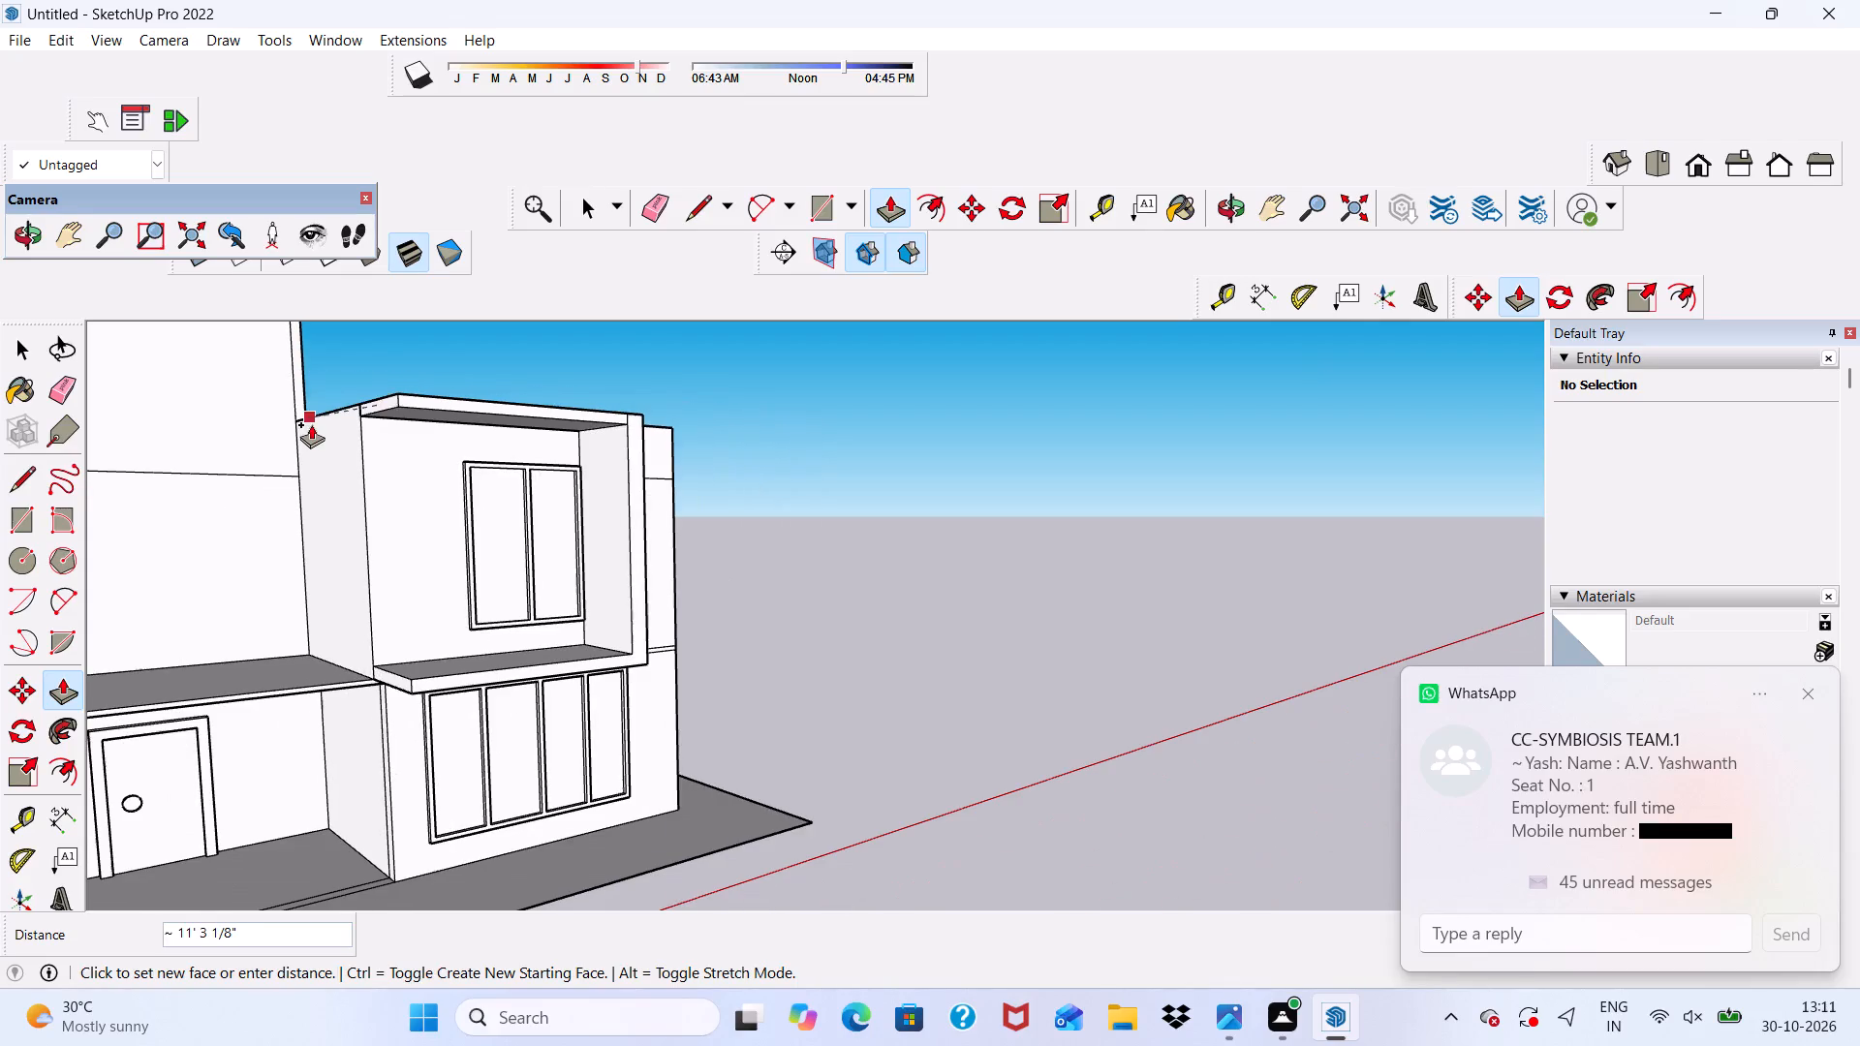
click(277, 402)
scroll(291, 397, down, 6)
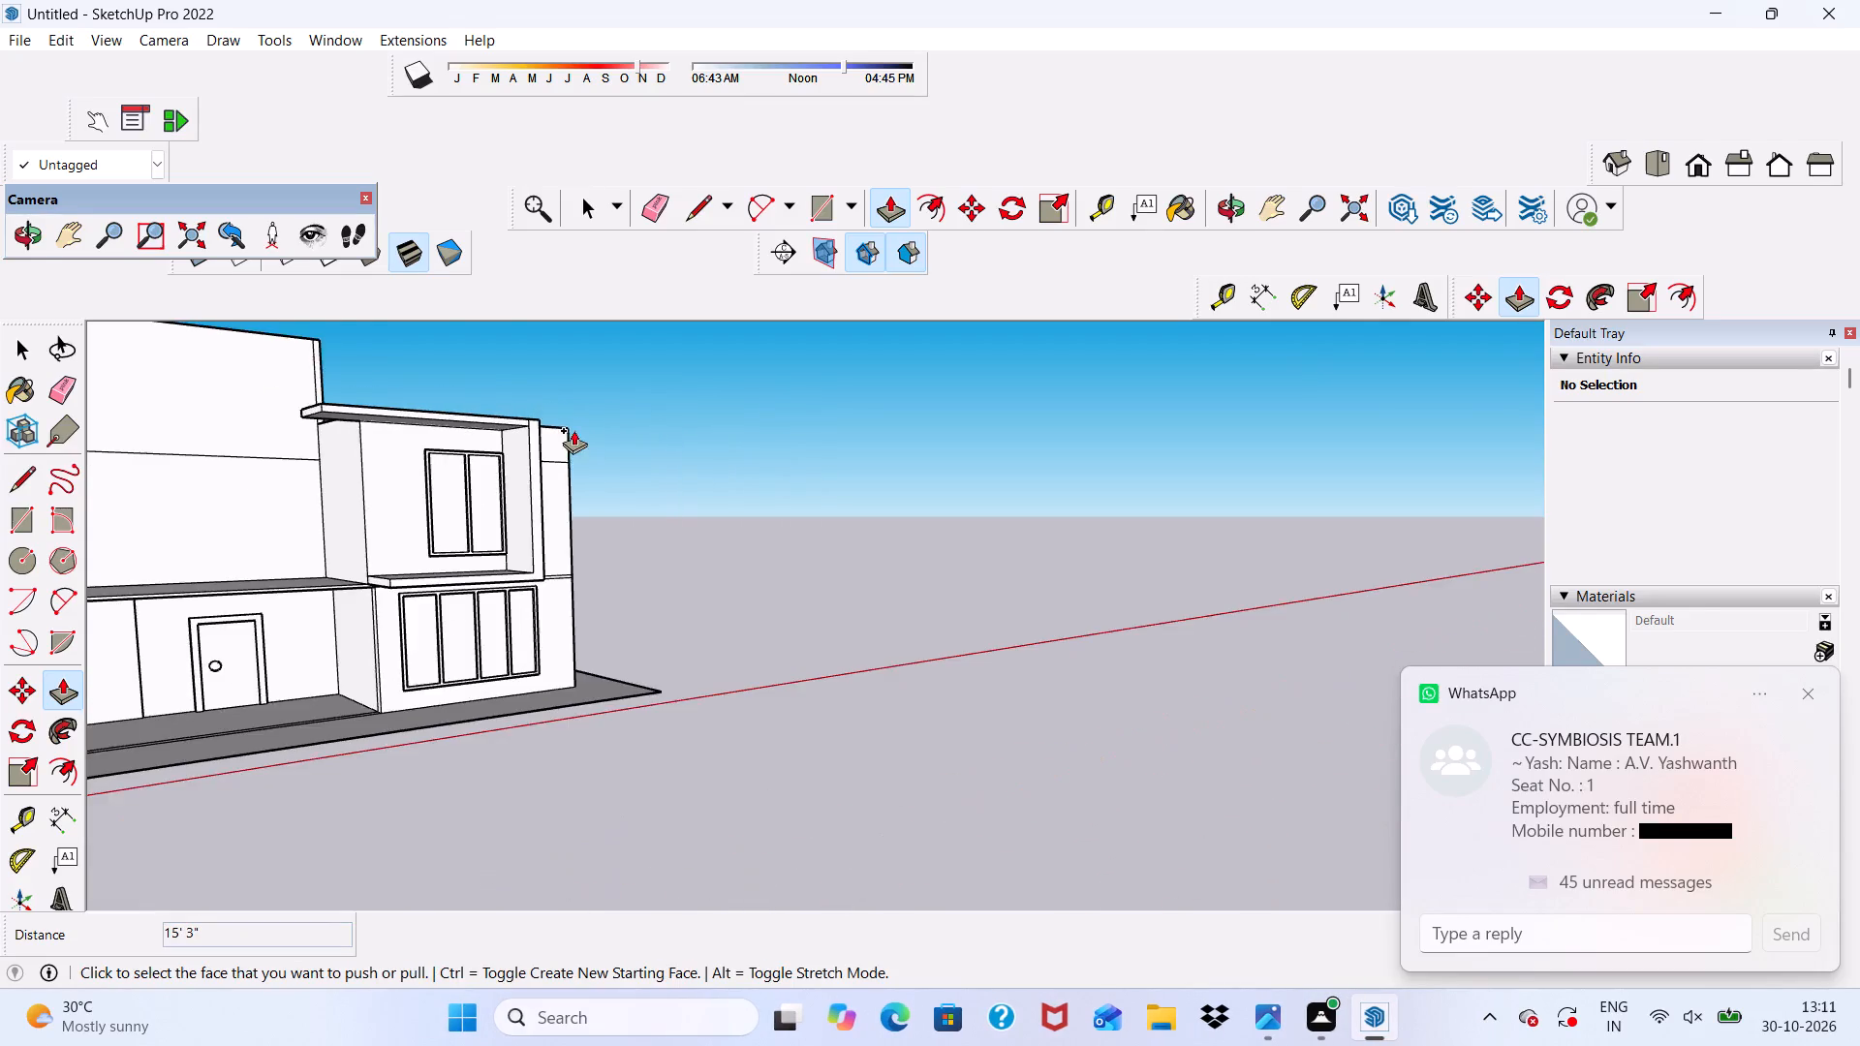
Extrude the rear face of the top slab's overhanging end 11' 11" back along the block's side, as a new section.
middle_drag(573, 430, 393, 372)
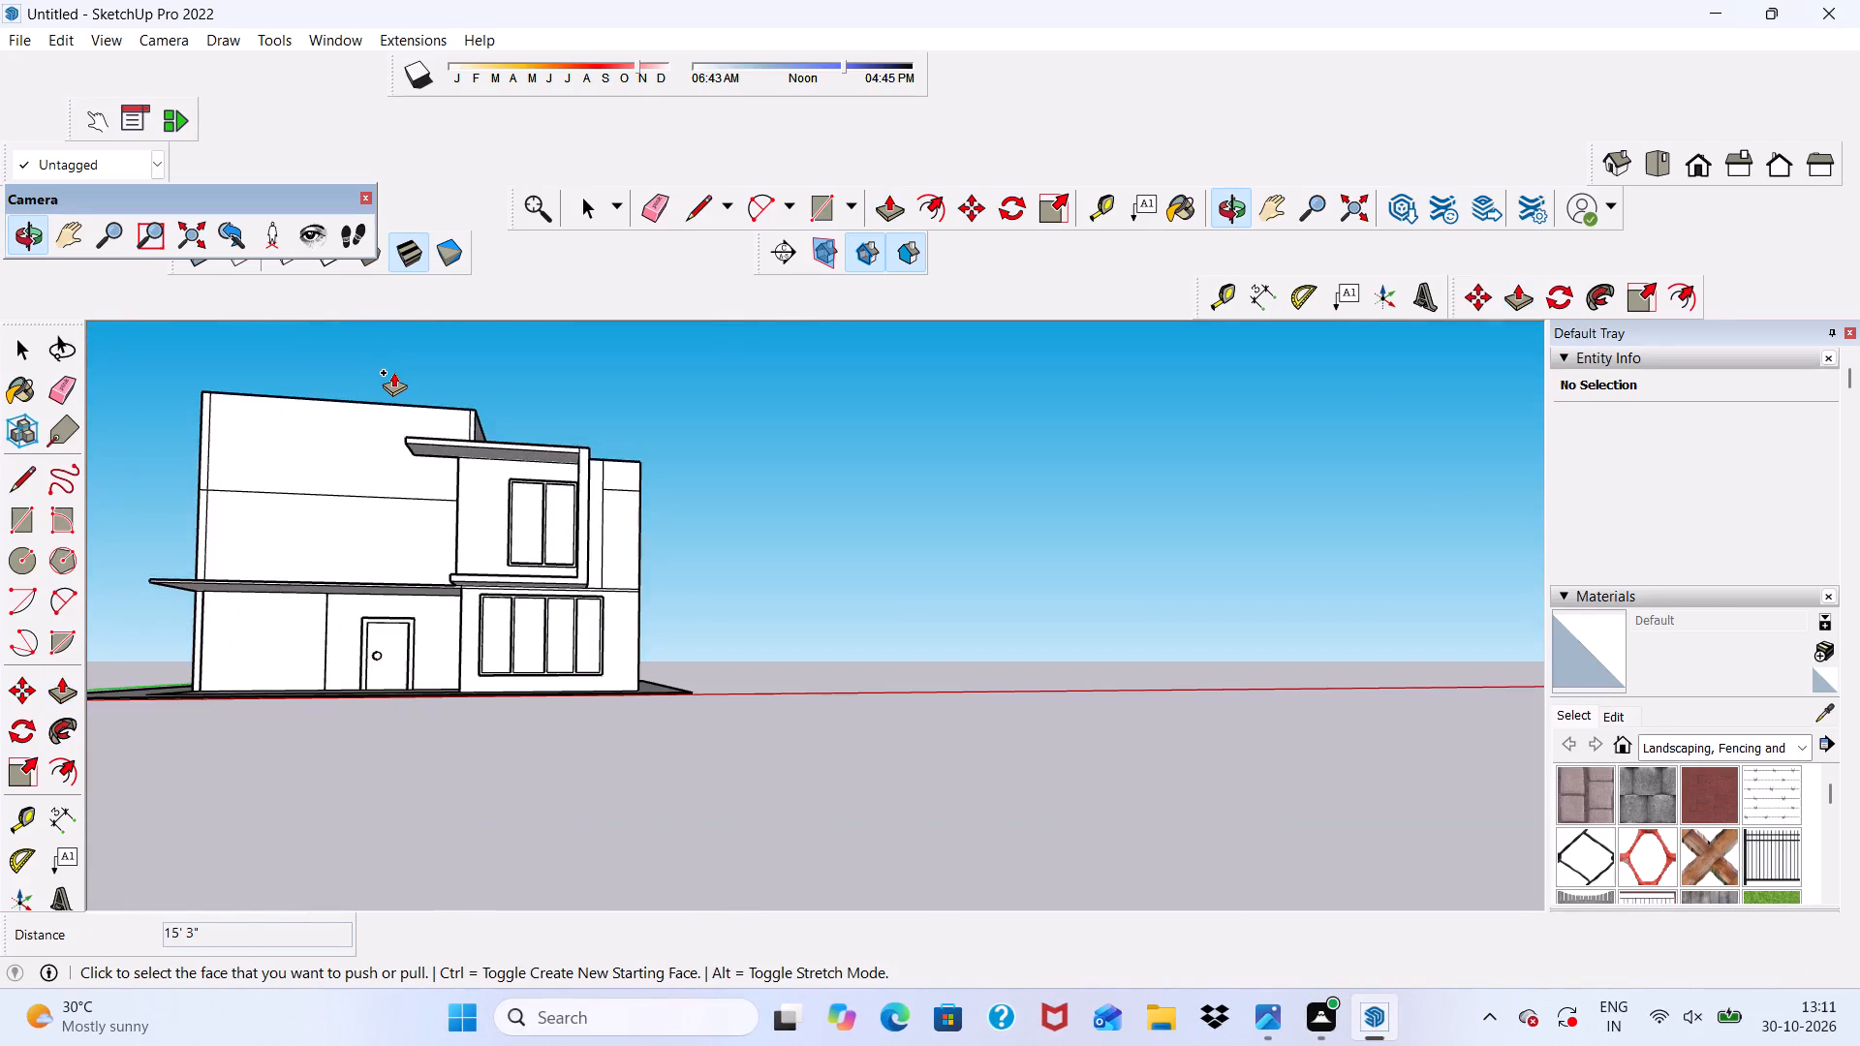
middle_drag(393, 372, 958, 529)
scroll(958, 688, up, 13)
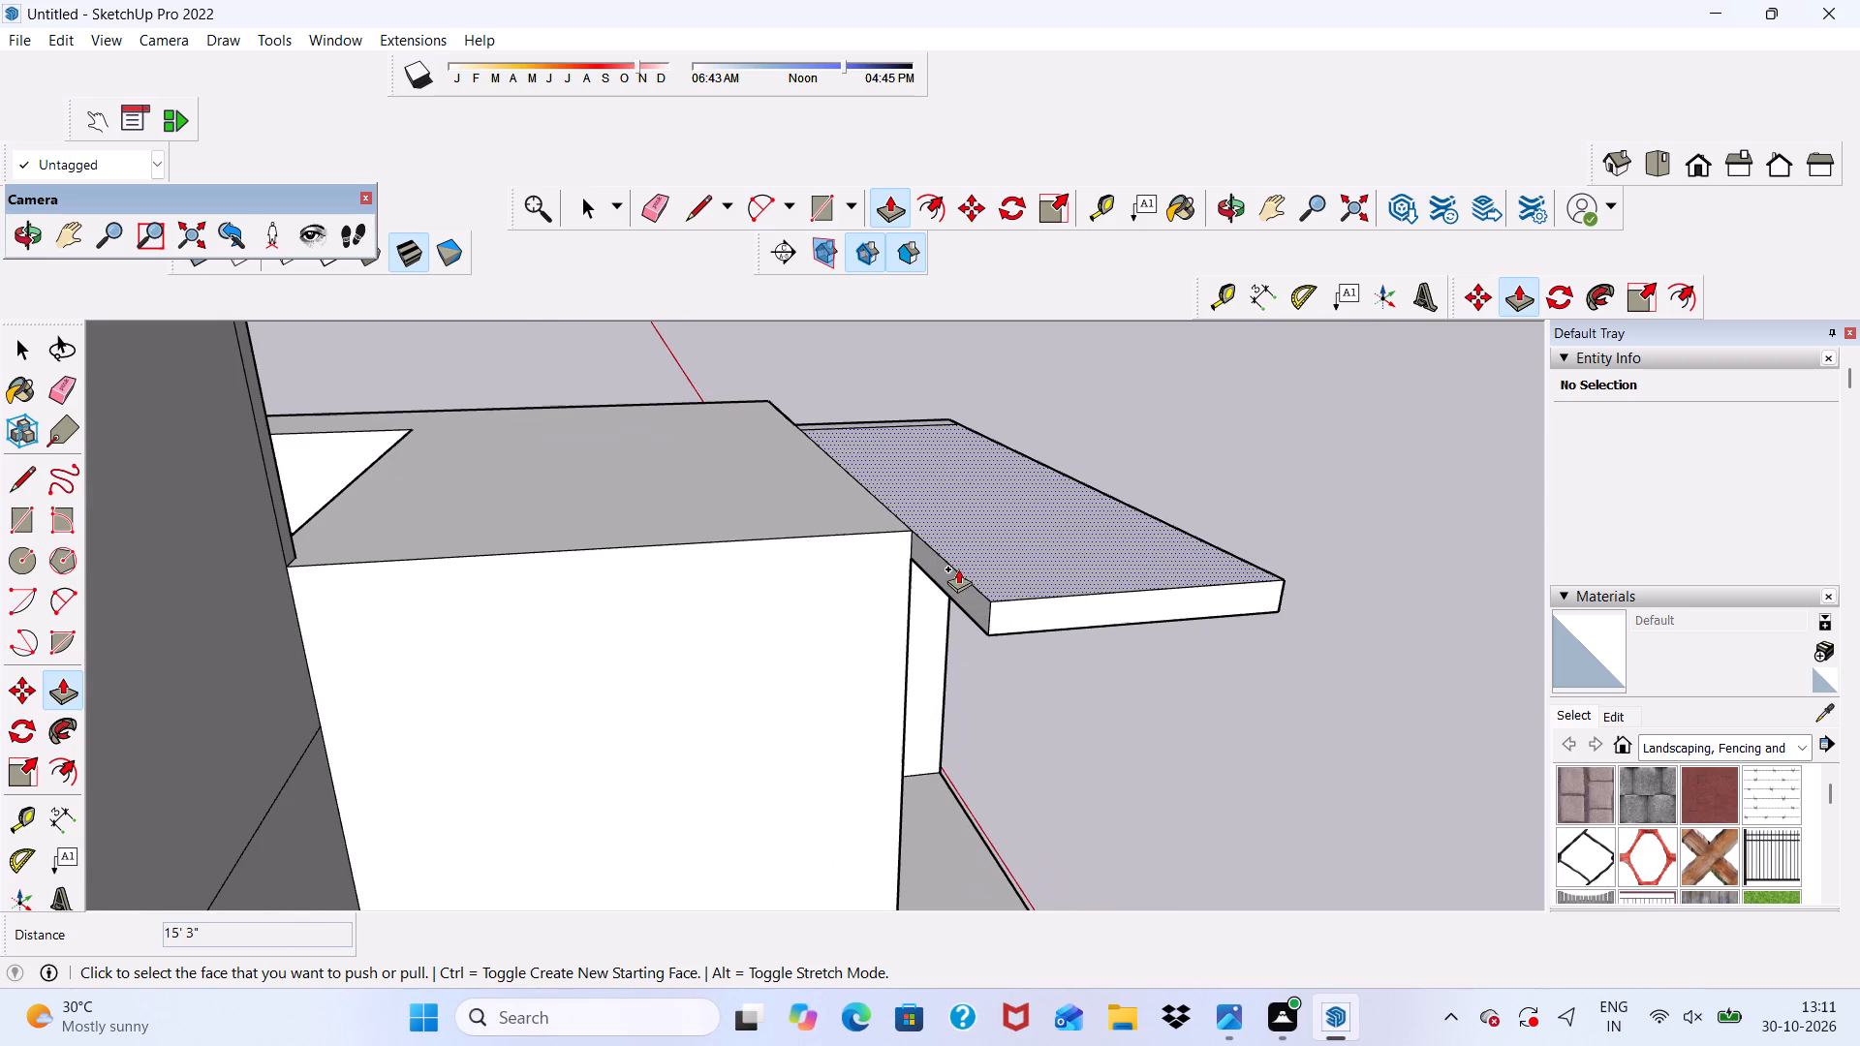
click(946, 582)
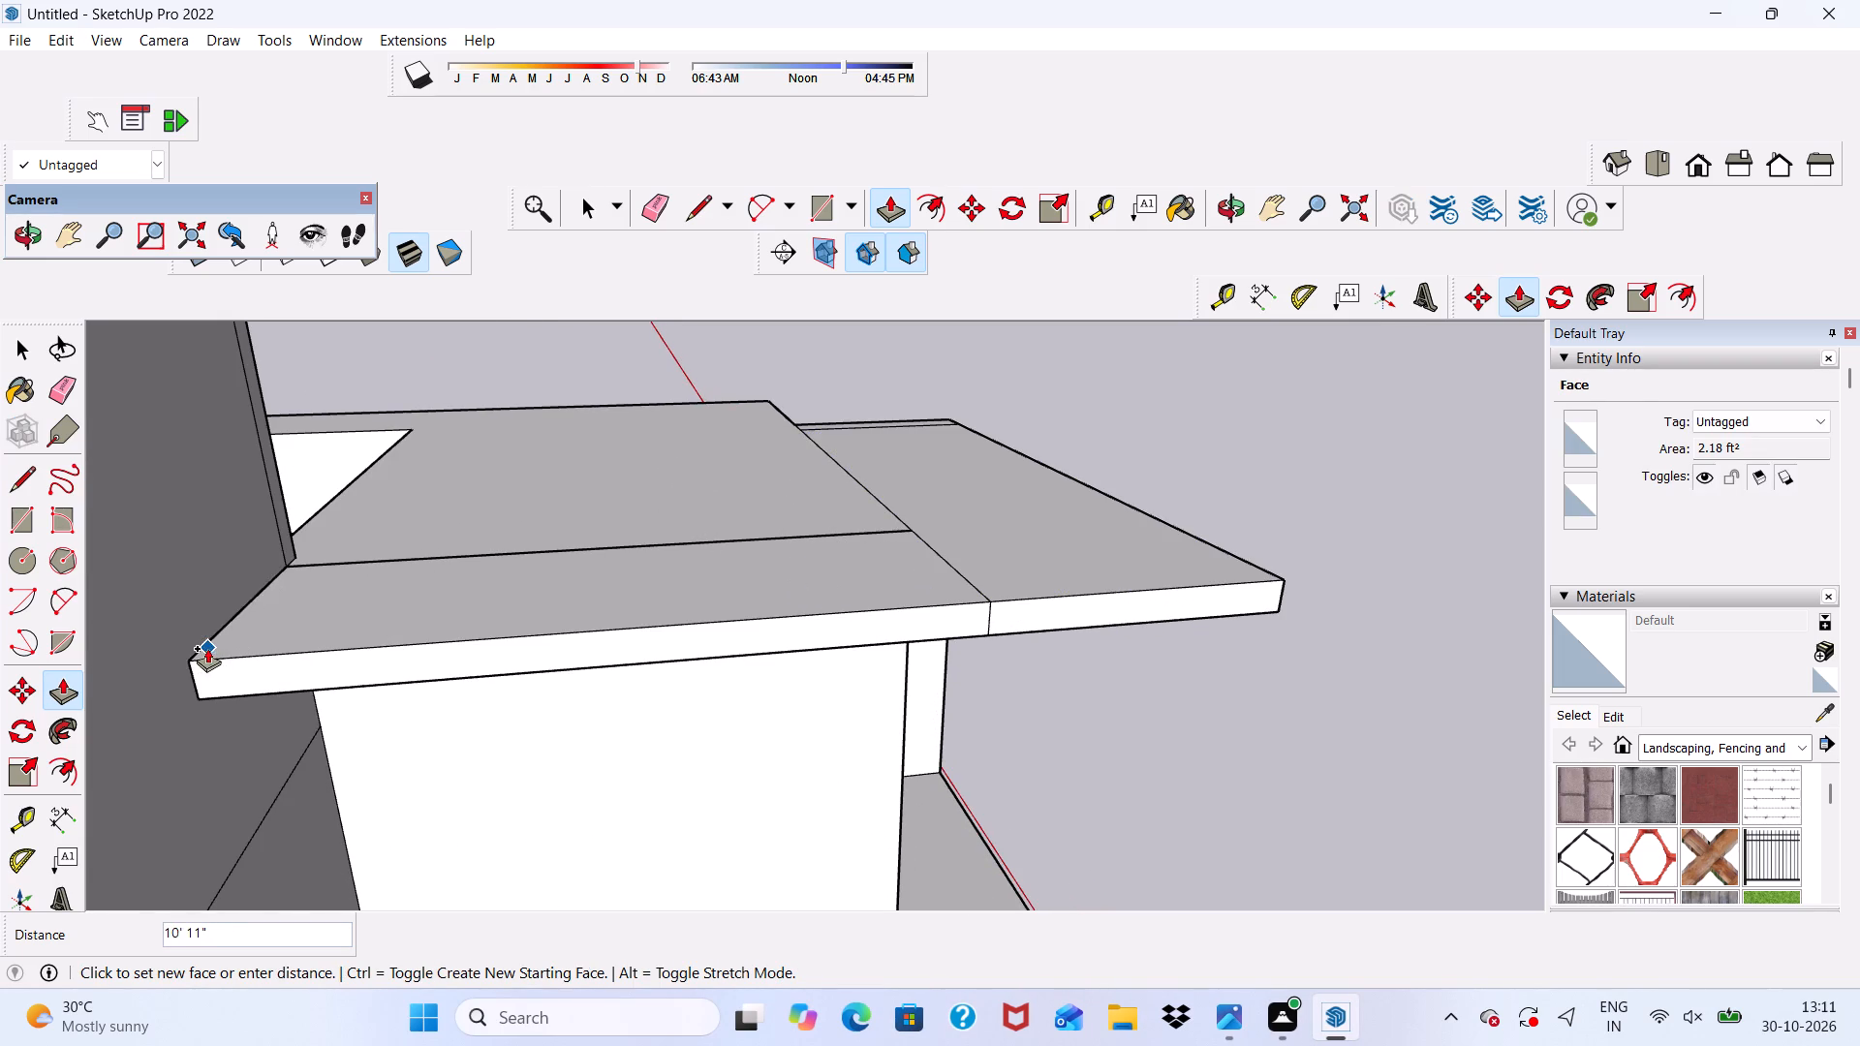
click(174, 642)
scroll(162, 596, down, 12)
middle_drag(755, 501, 236, 325)
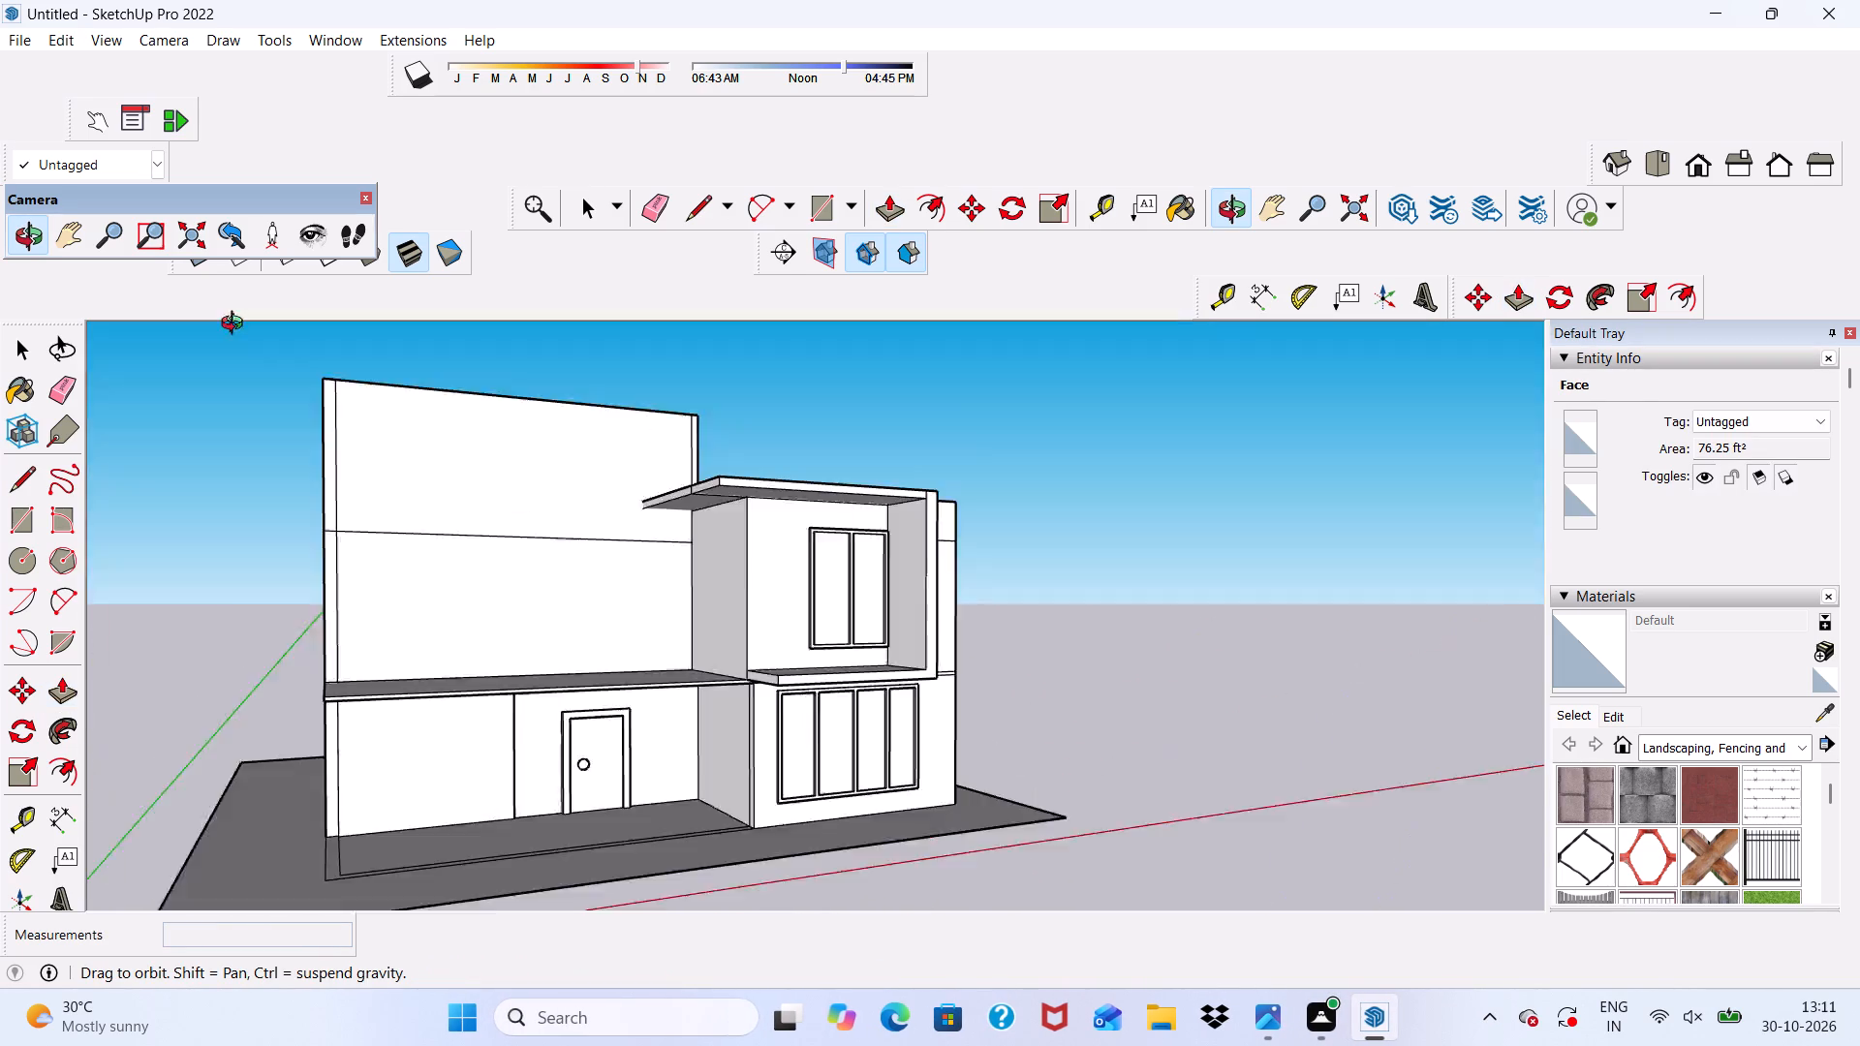
middle_drag(236, 325, 178, 300)
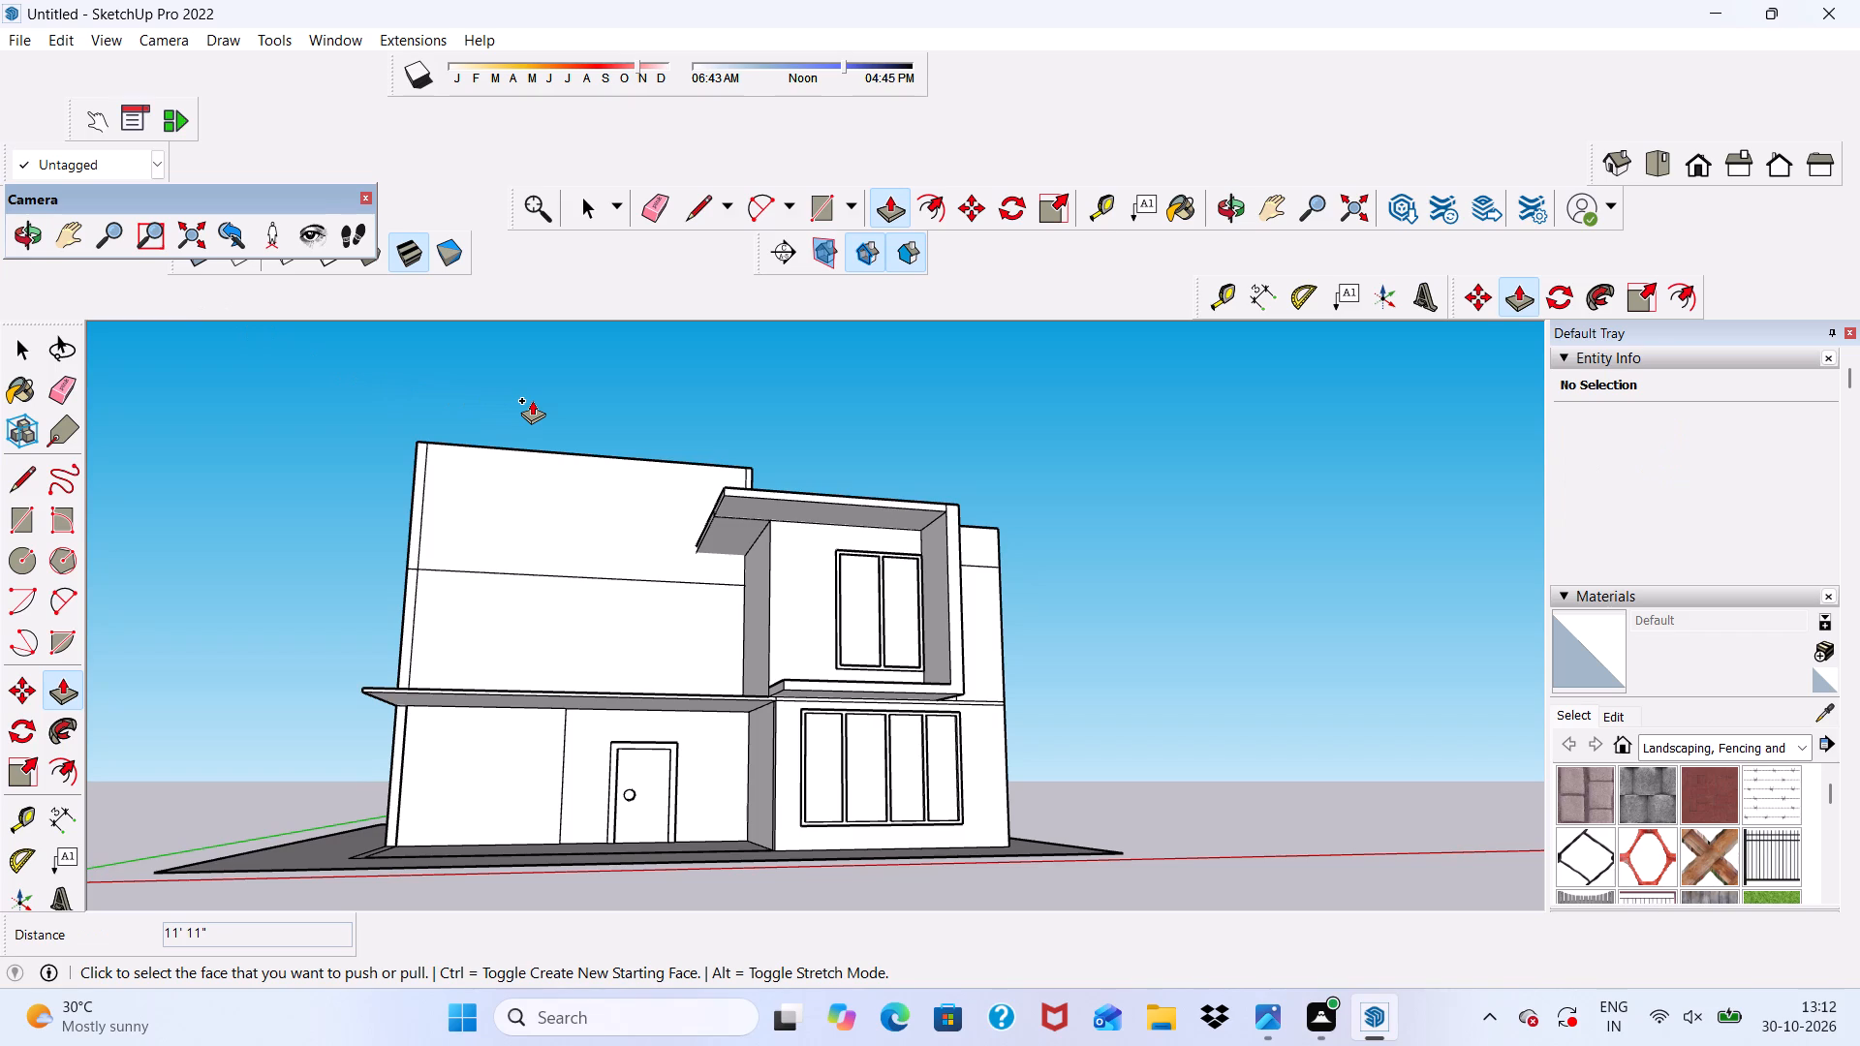
Erase the seam edges on the roof surface between the block's roof and the two overhanging slab sections.
scroll(532, 400, up, 3)
scroll(535, 368, down, 5)
middle_drag(624, 441, 847, 512)
click(661, 193)
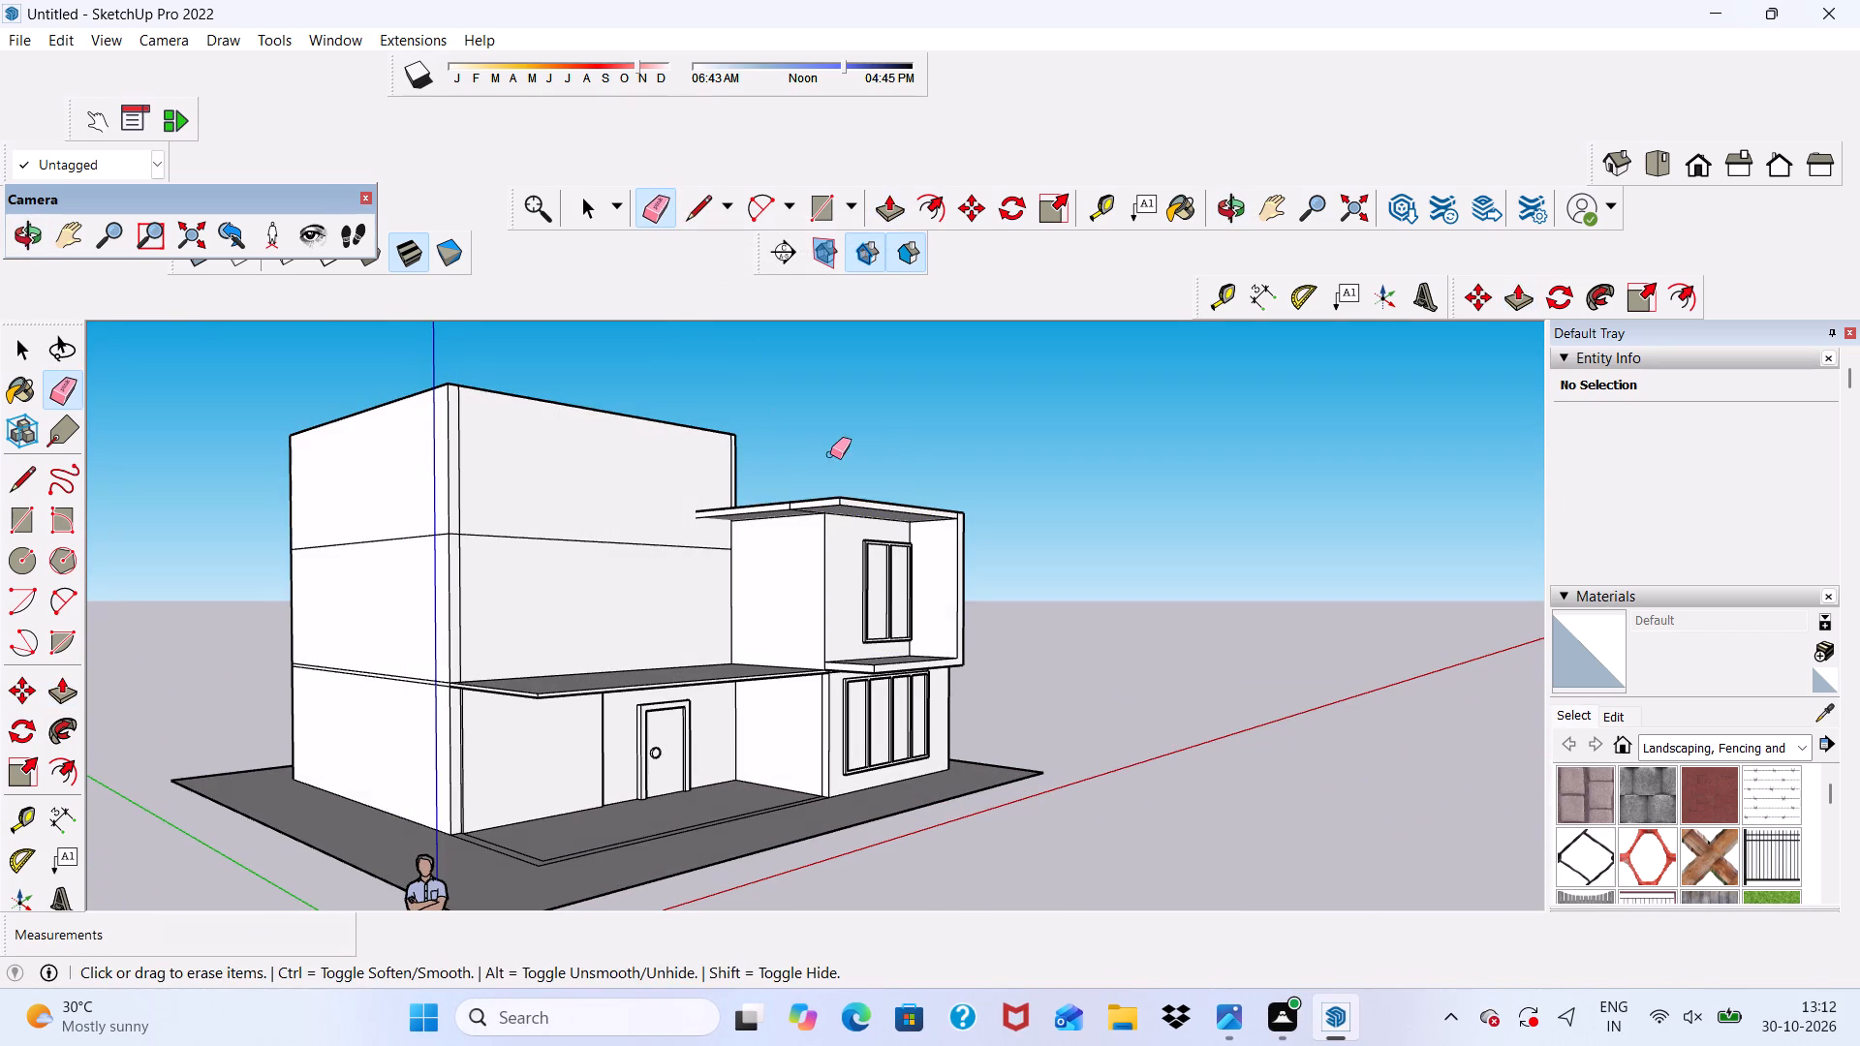
middle_drag(831, 454, 791, 627)
scroll(774, 600, up, 5)
drag(777, 540, 808, 561)
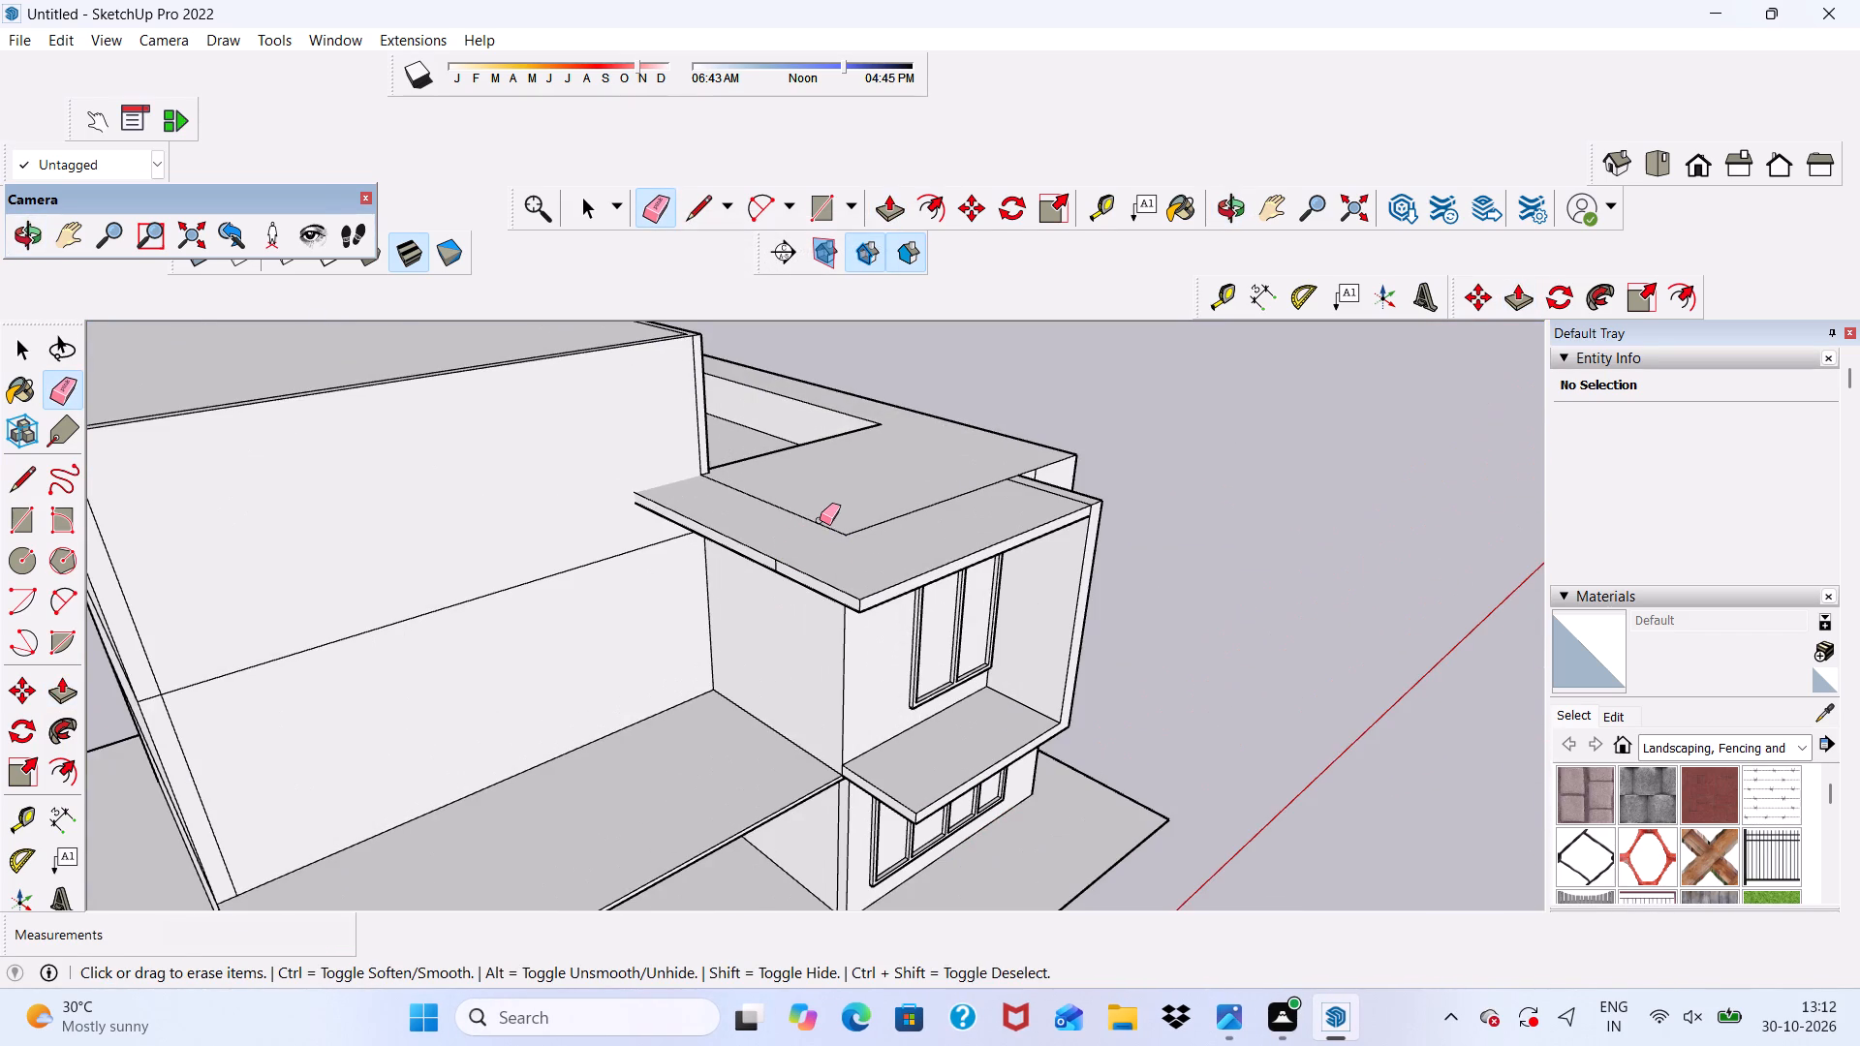
drag(820, 510, 823, 526)
drag(851, 520, 862, 542)
scroll(846, 506, down, 3)
middle_drag(850, 528, 889, 489)
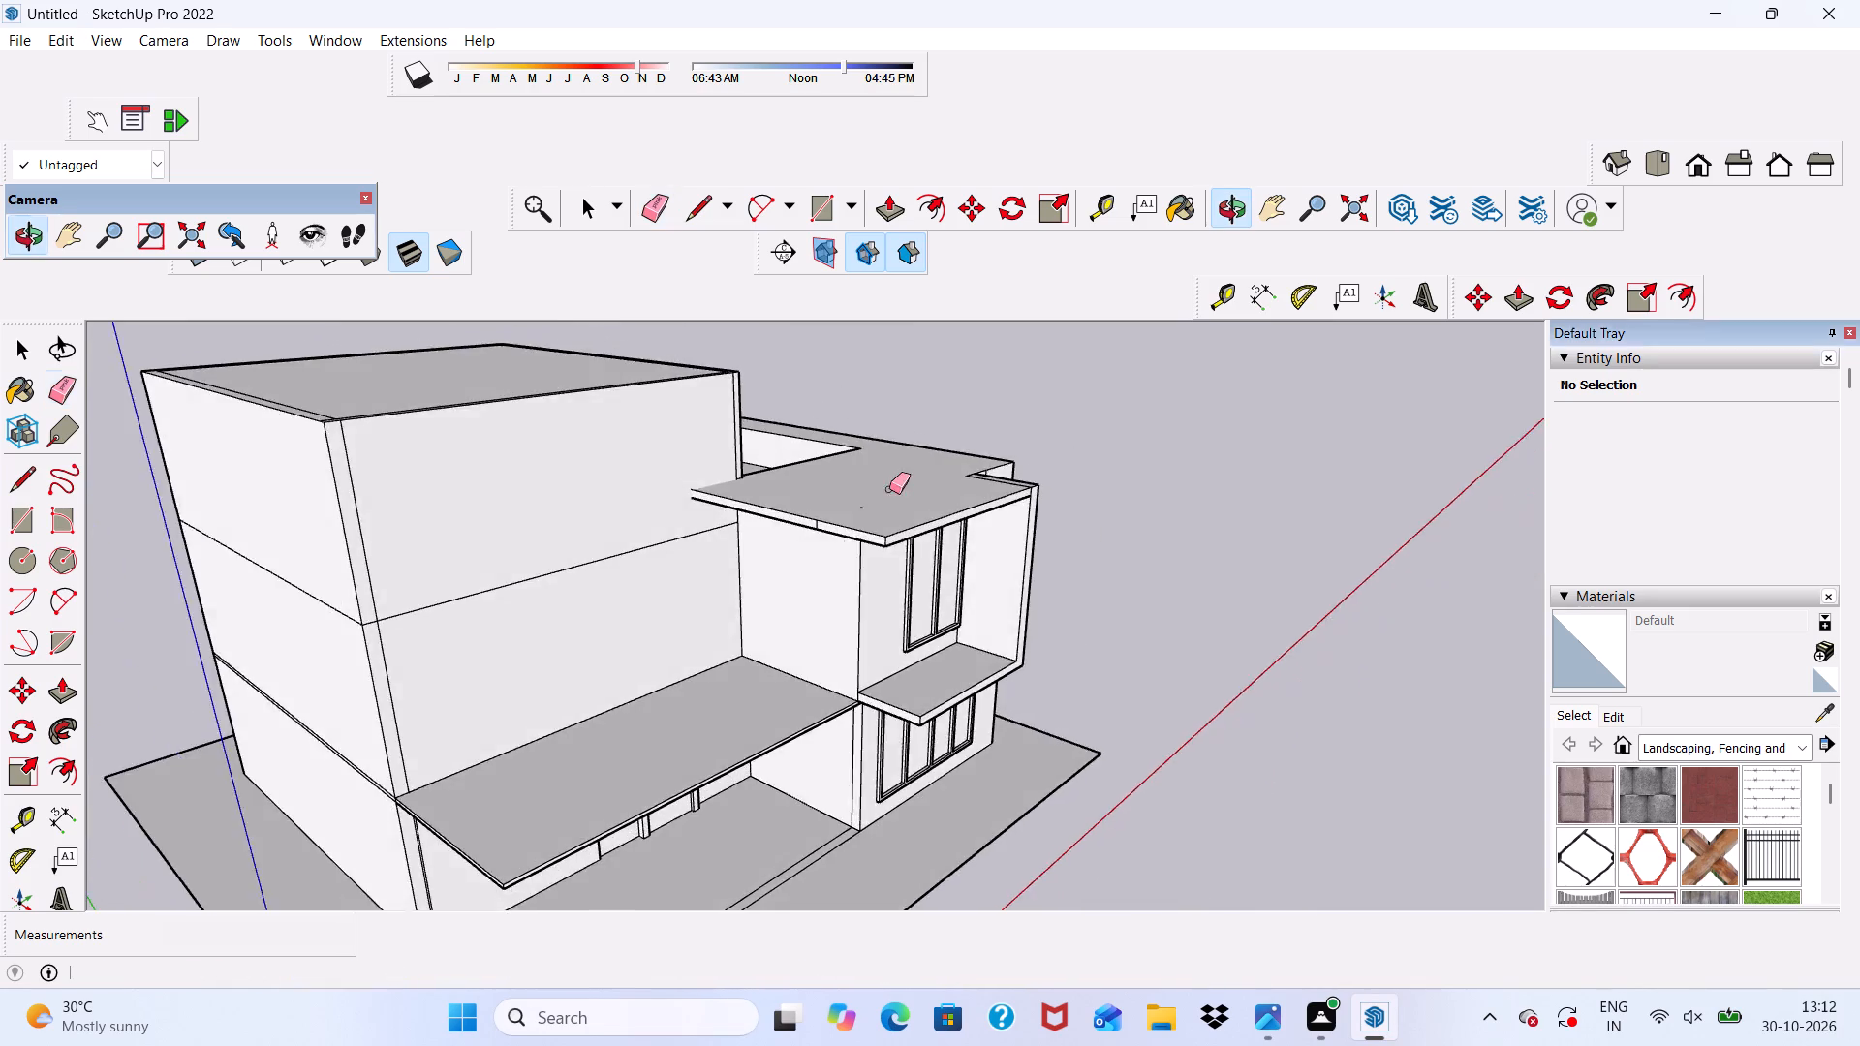
Erase only the short vertical seam on the roof slab's outer side face, undoing any erasure that removes the face itself.
scroll(846, 514, up, 9)
drag(773, 533, 803, 556)
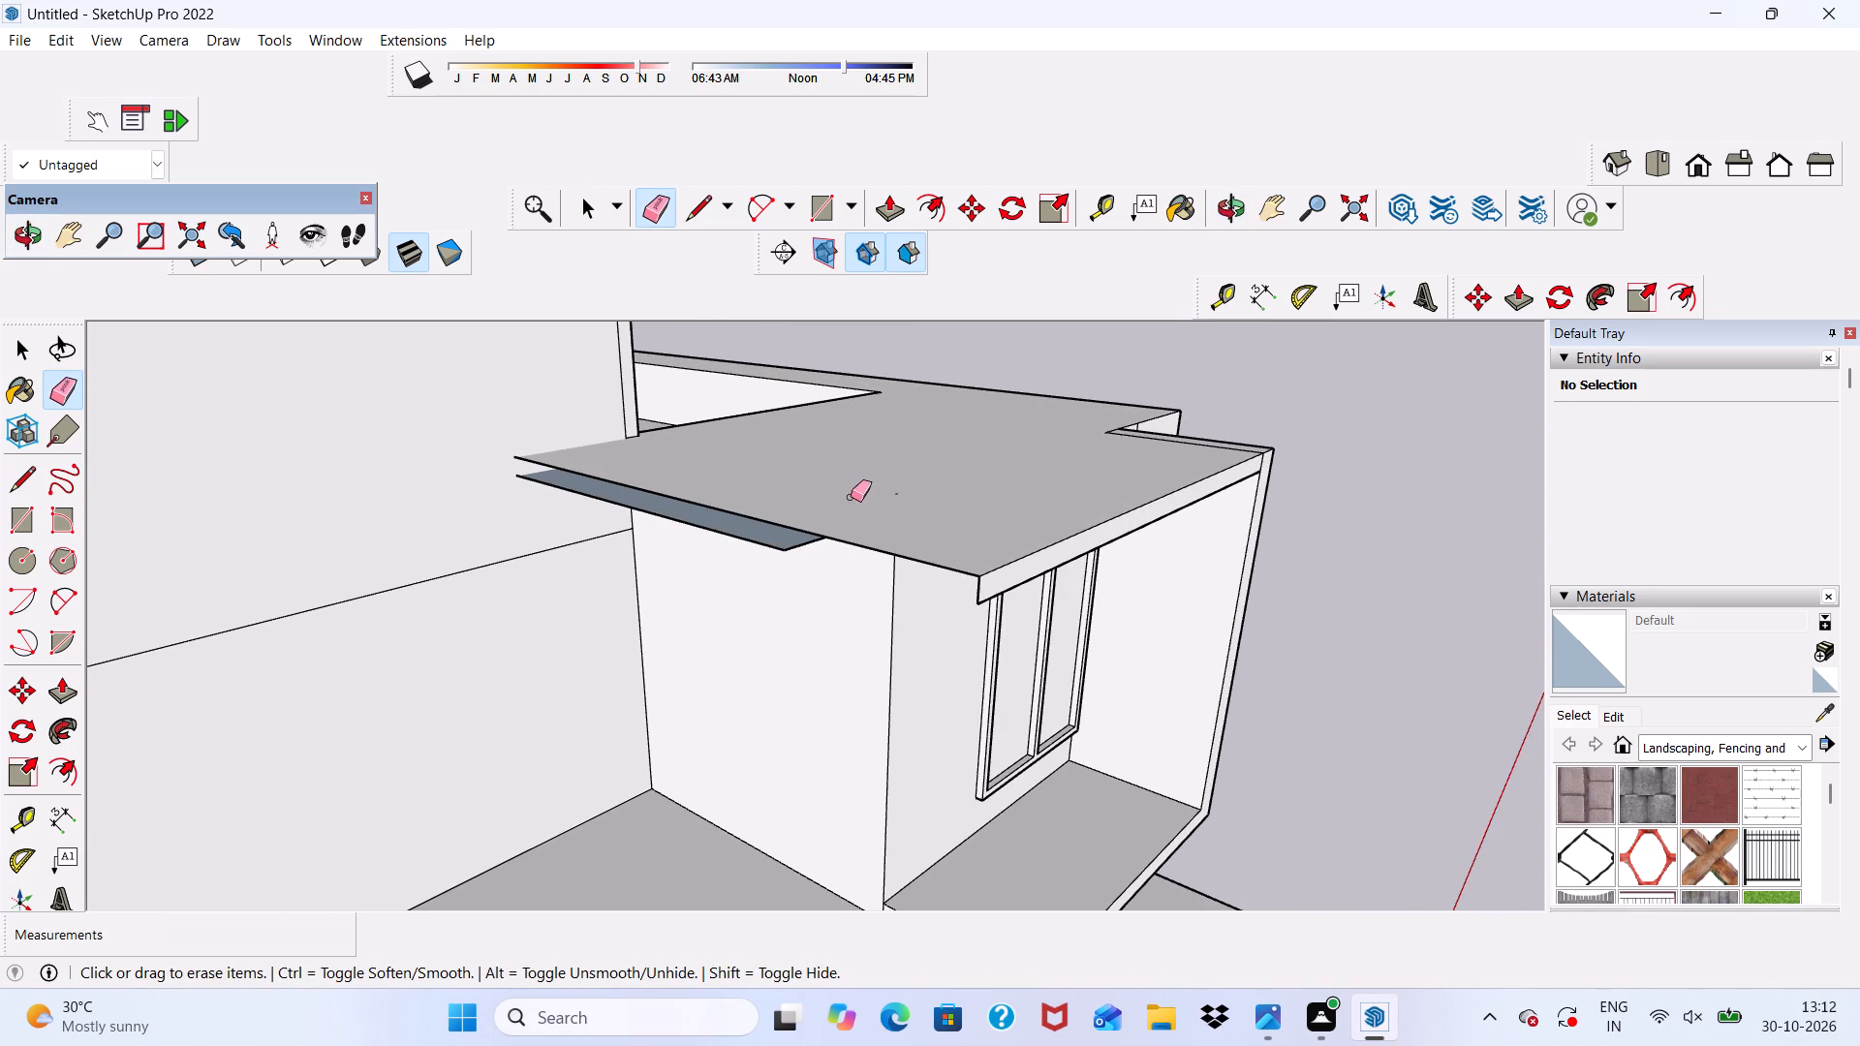
key(ctrl+z)
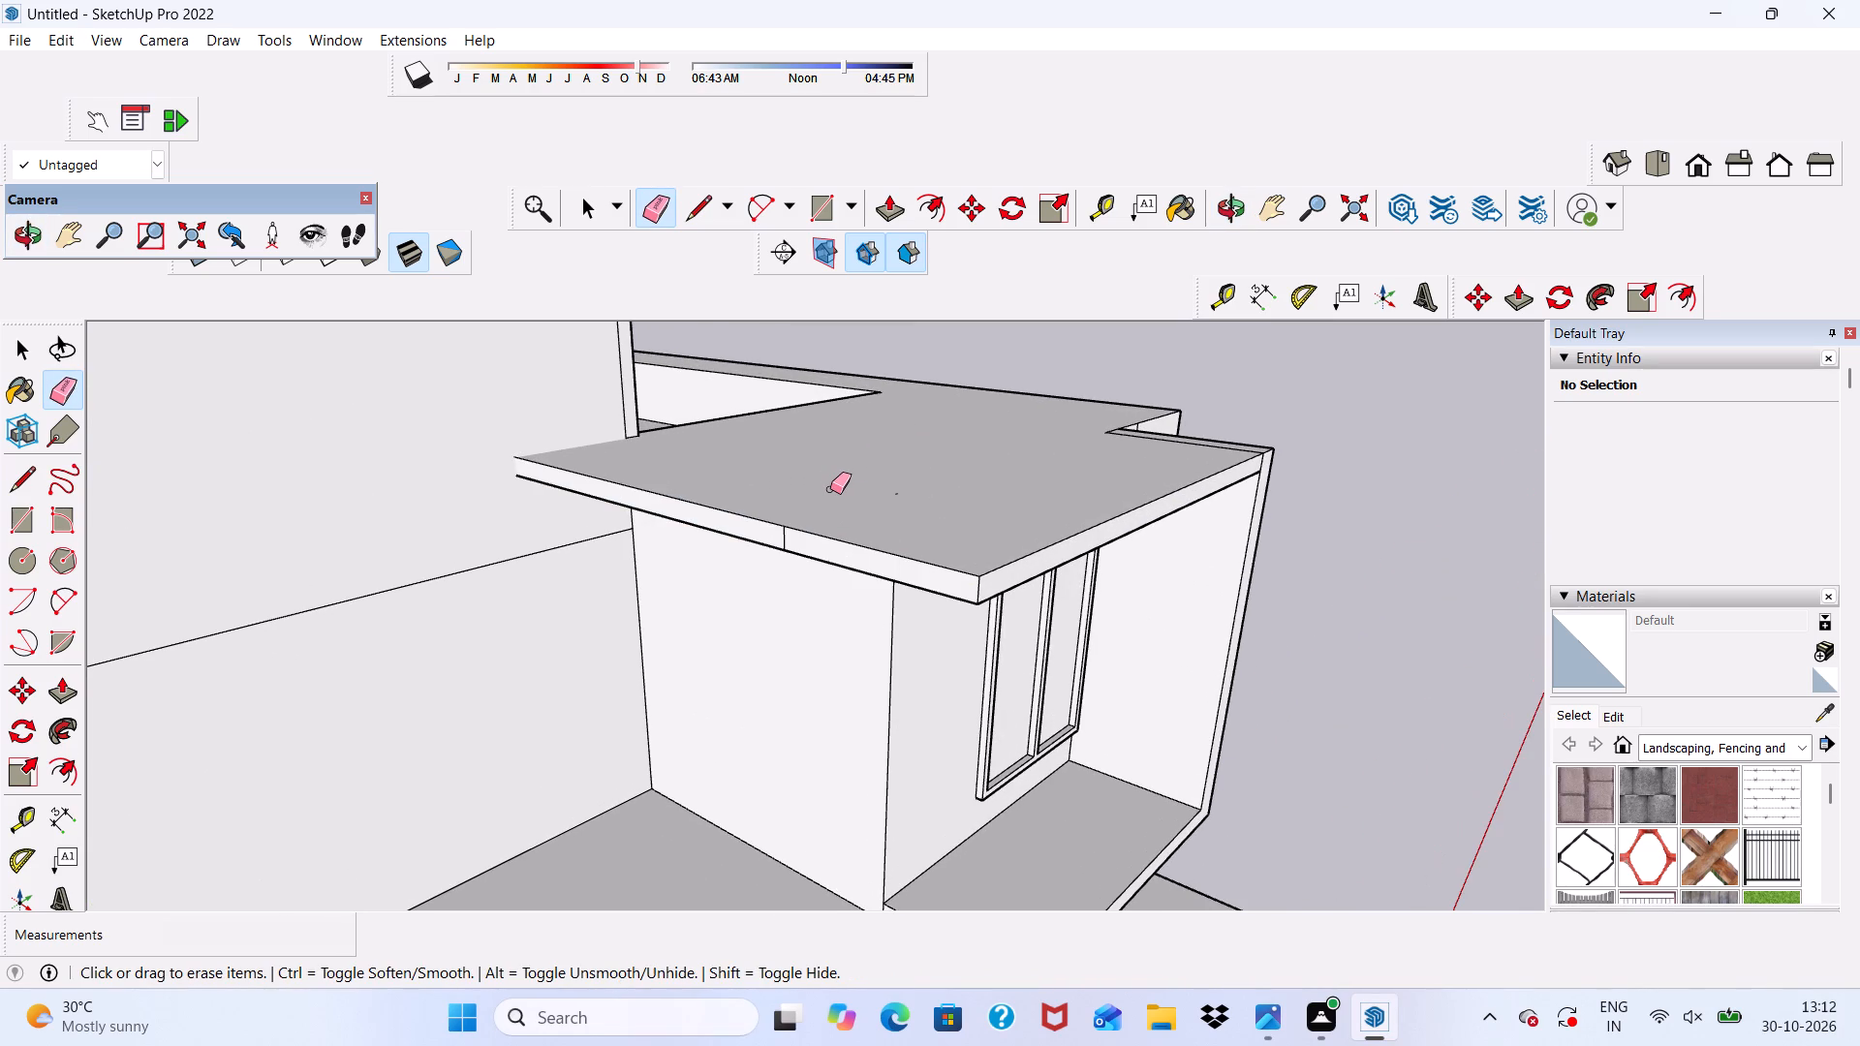
scroll(693, 418, up, 5)
click(954, 734)
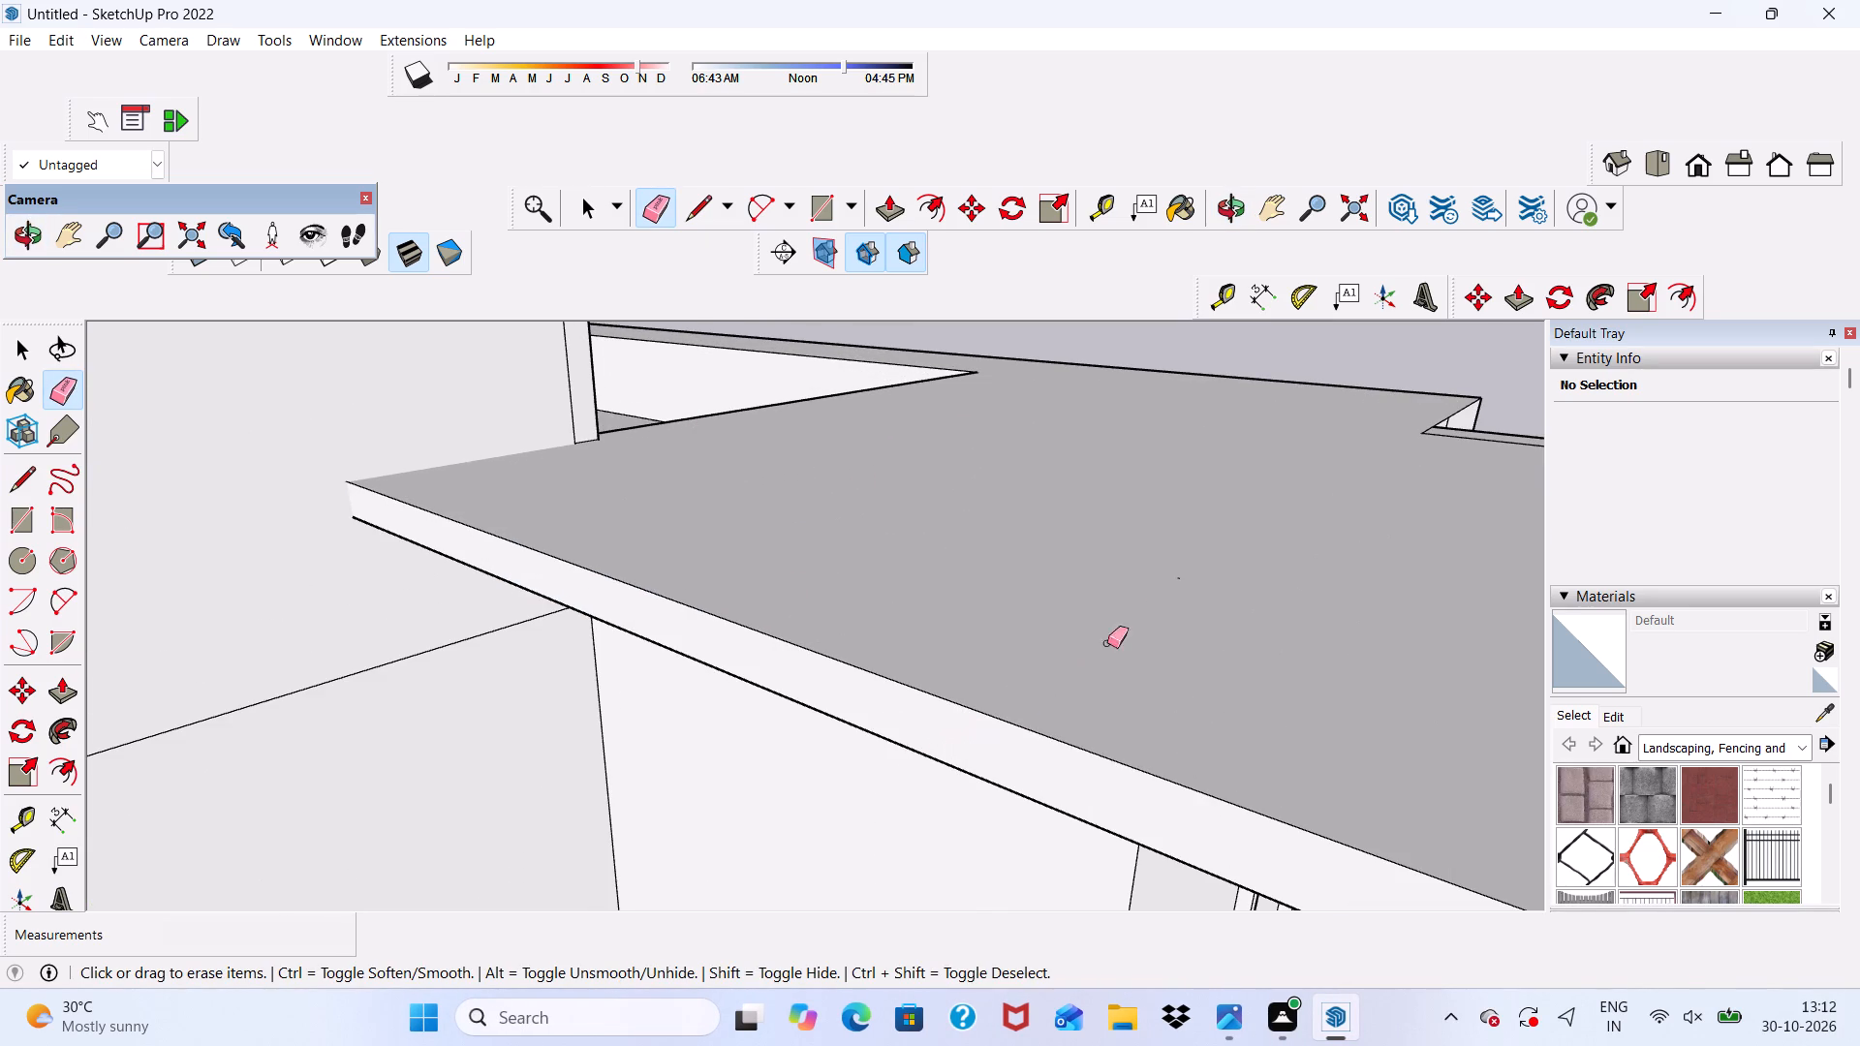
Erase the tiny stray edge fragment left on the roof slab's top surface.
drag(1206, 544, 1160, 611)
drag(1175, 567, 1190, 598)
drag(1173, 567, 1172, 587)
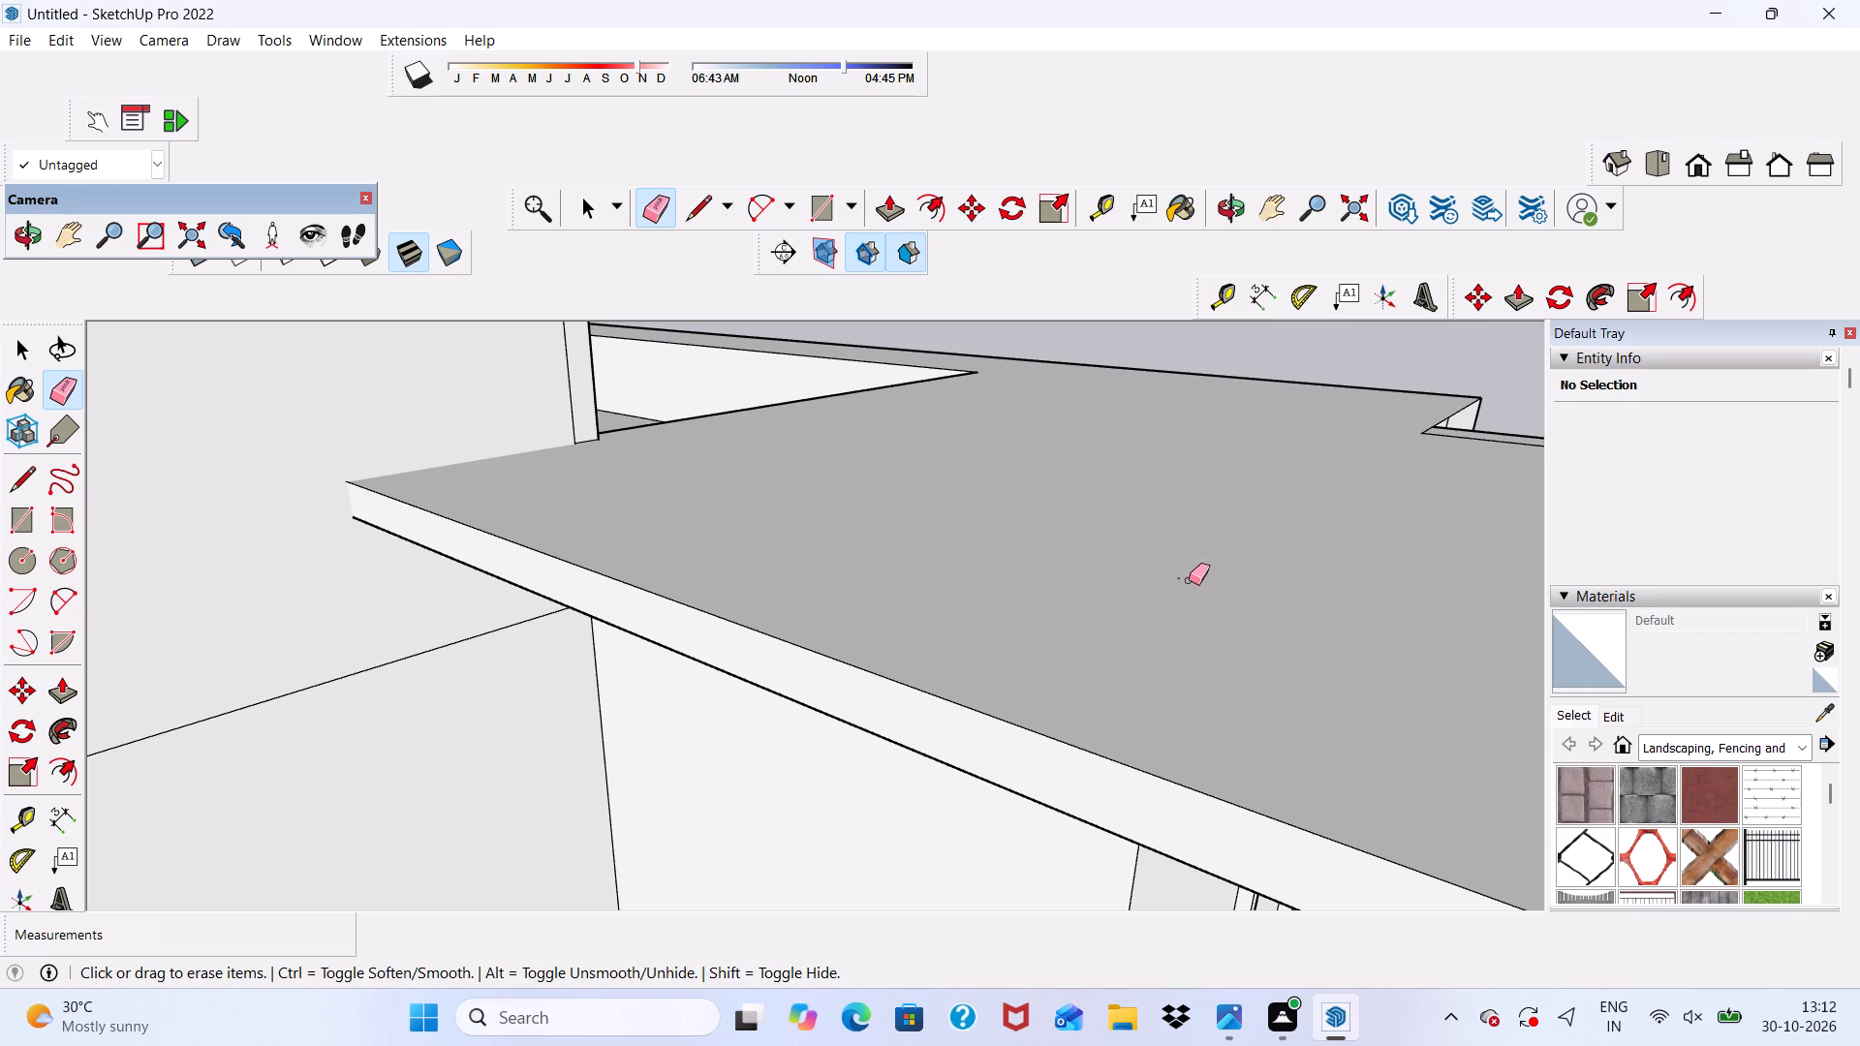
click(1182, 580)
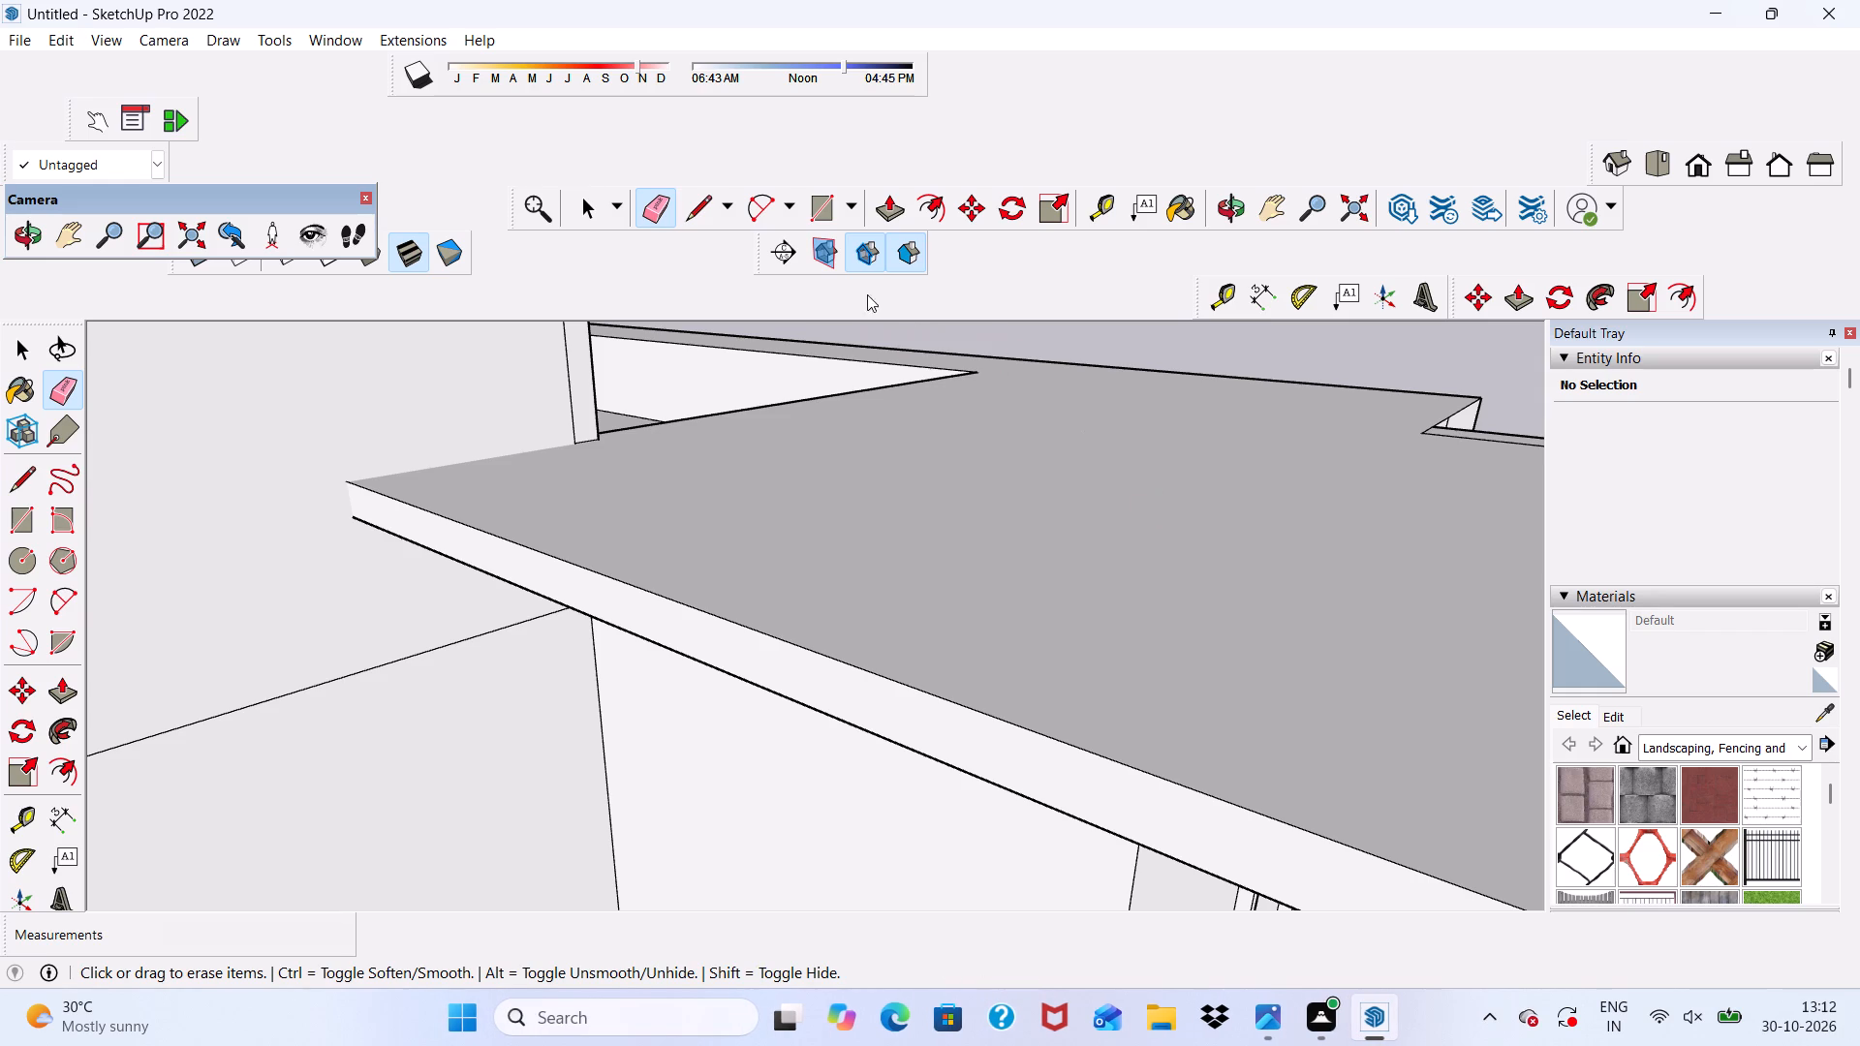
Extrude the roof slab's outer side face 11' 3 1/8" across the front of the taller block, above the entrance canopy.
click(883, 200)
scroll(682, 373, down, 1)
click(606, 536)
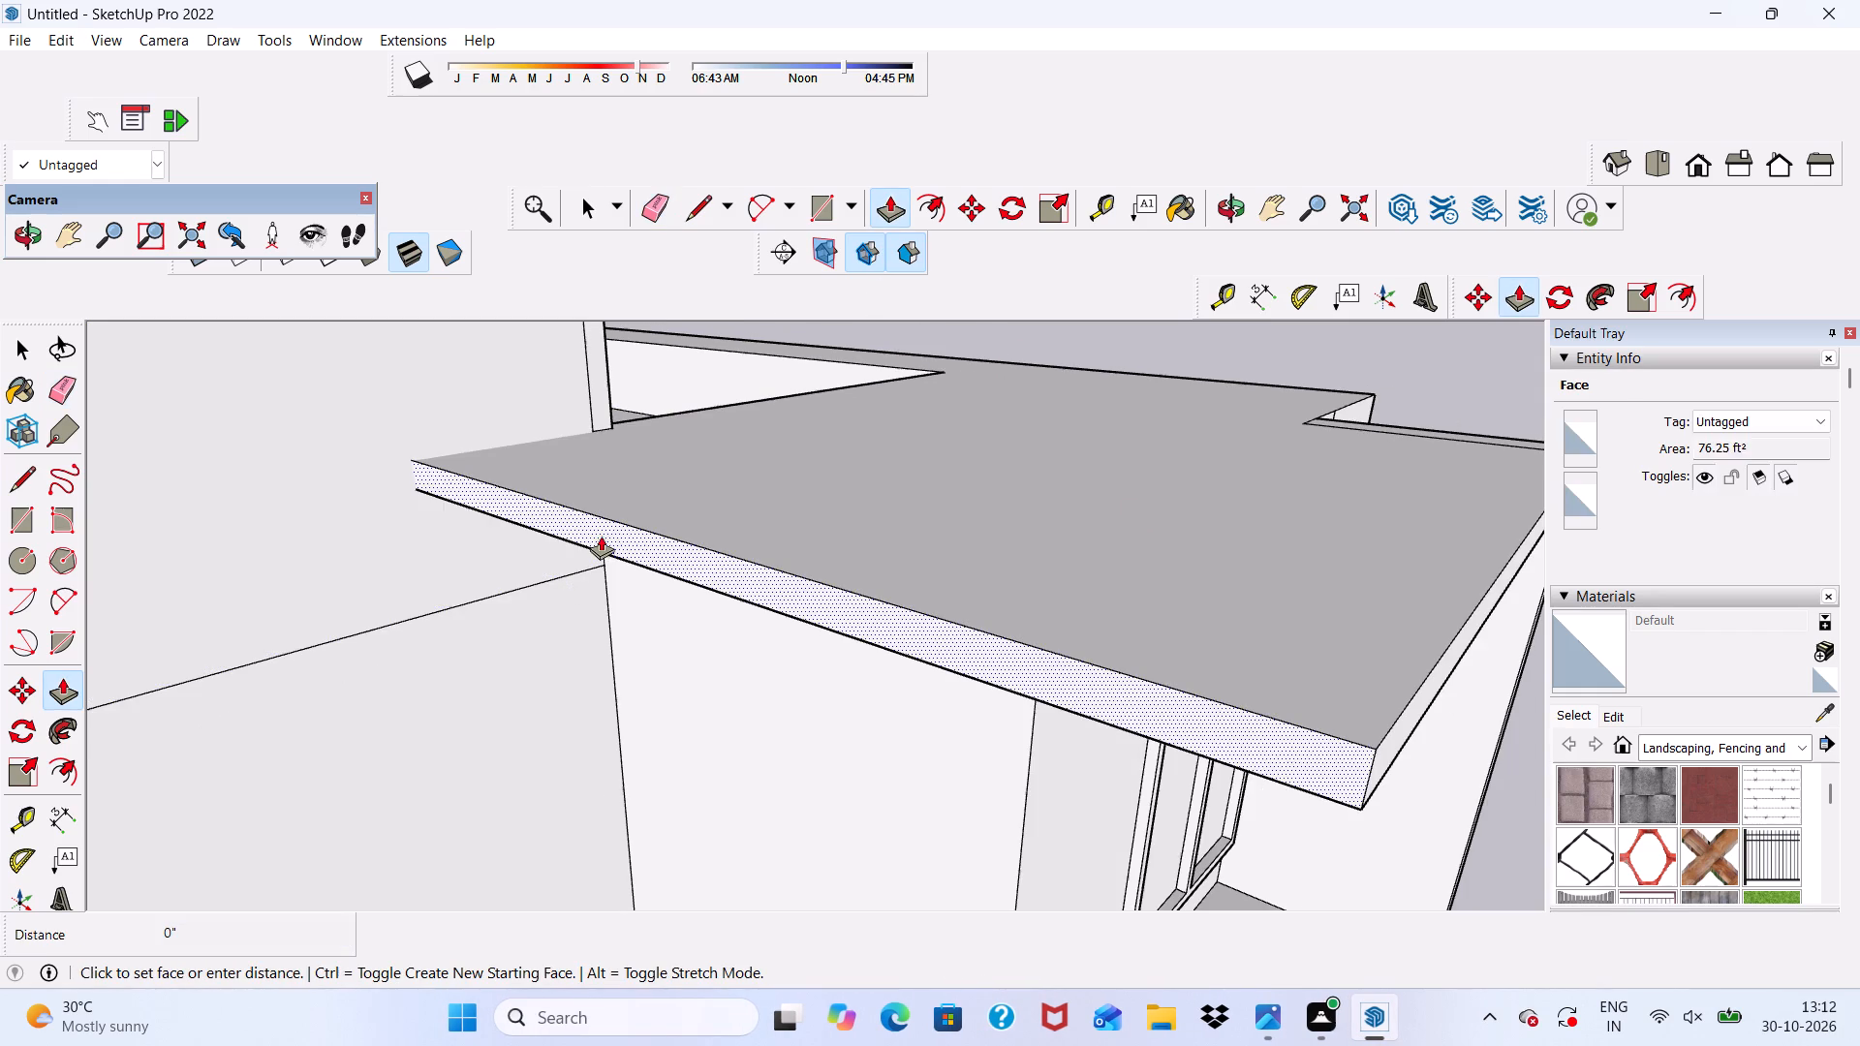
scroll(442, 571, down, 6)
scroll(292, 515, down, 12)
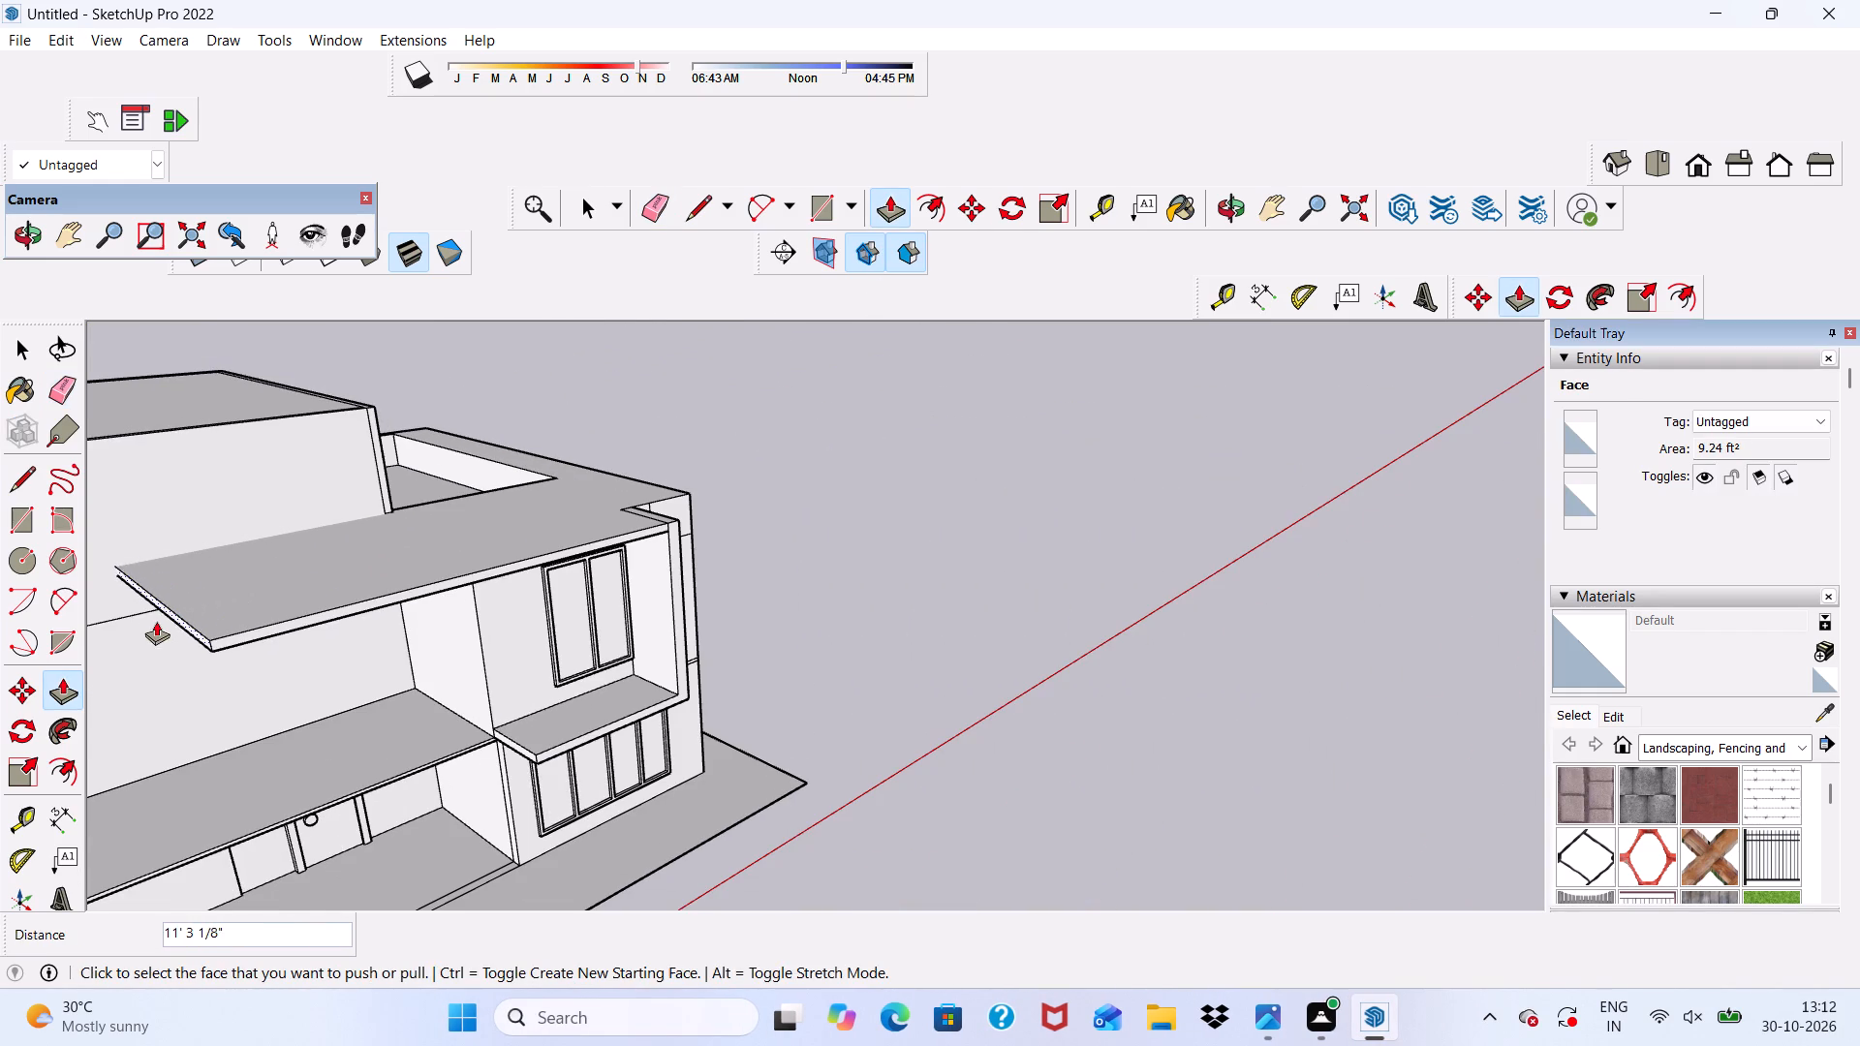
click(156, 621)
Extend the roof slab's free end face a further 4' 2 1/8" towards the taller block's outer edge.
scroll(146, 600, down, 6)
middle_drag(407, 673, 164, 448)
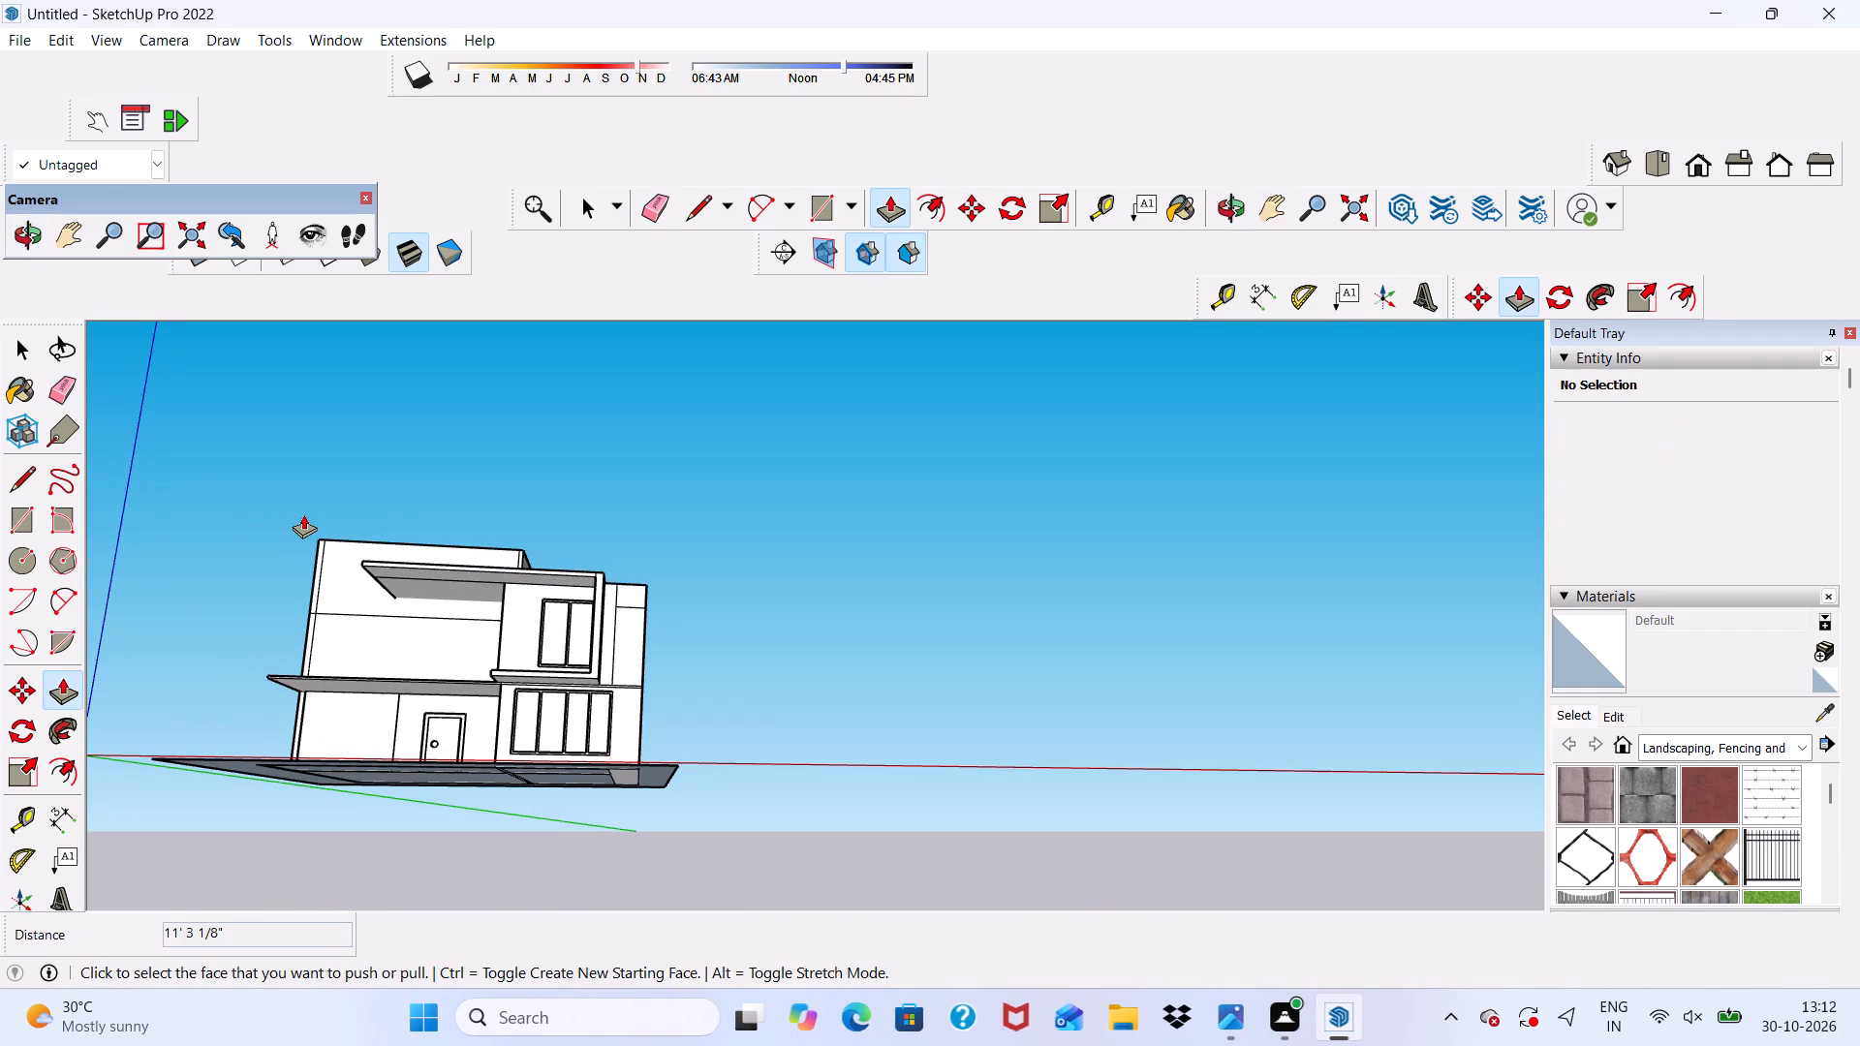
middle_drag(303, 516, 445, 586)
scroll(445, 586, up, 1)
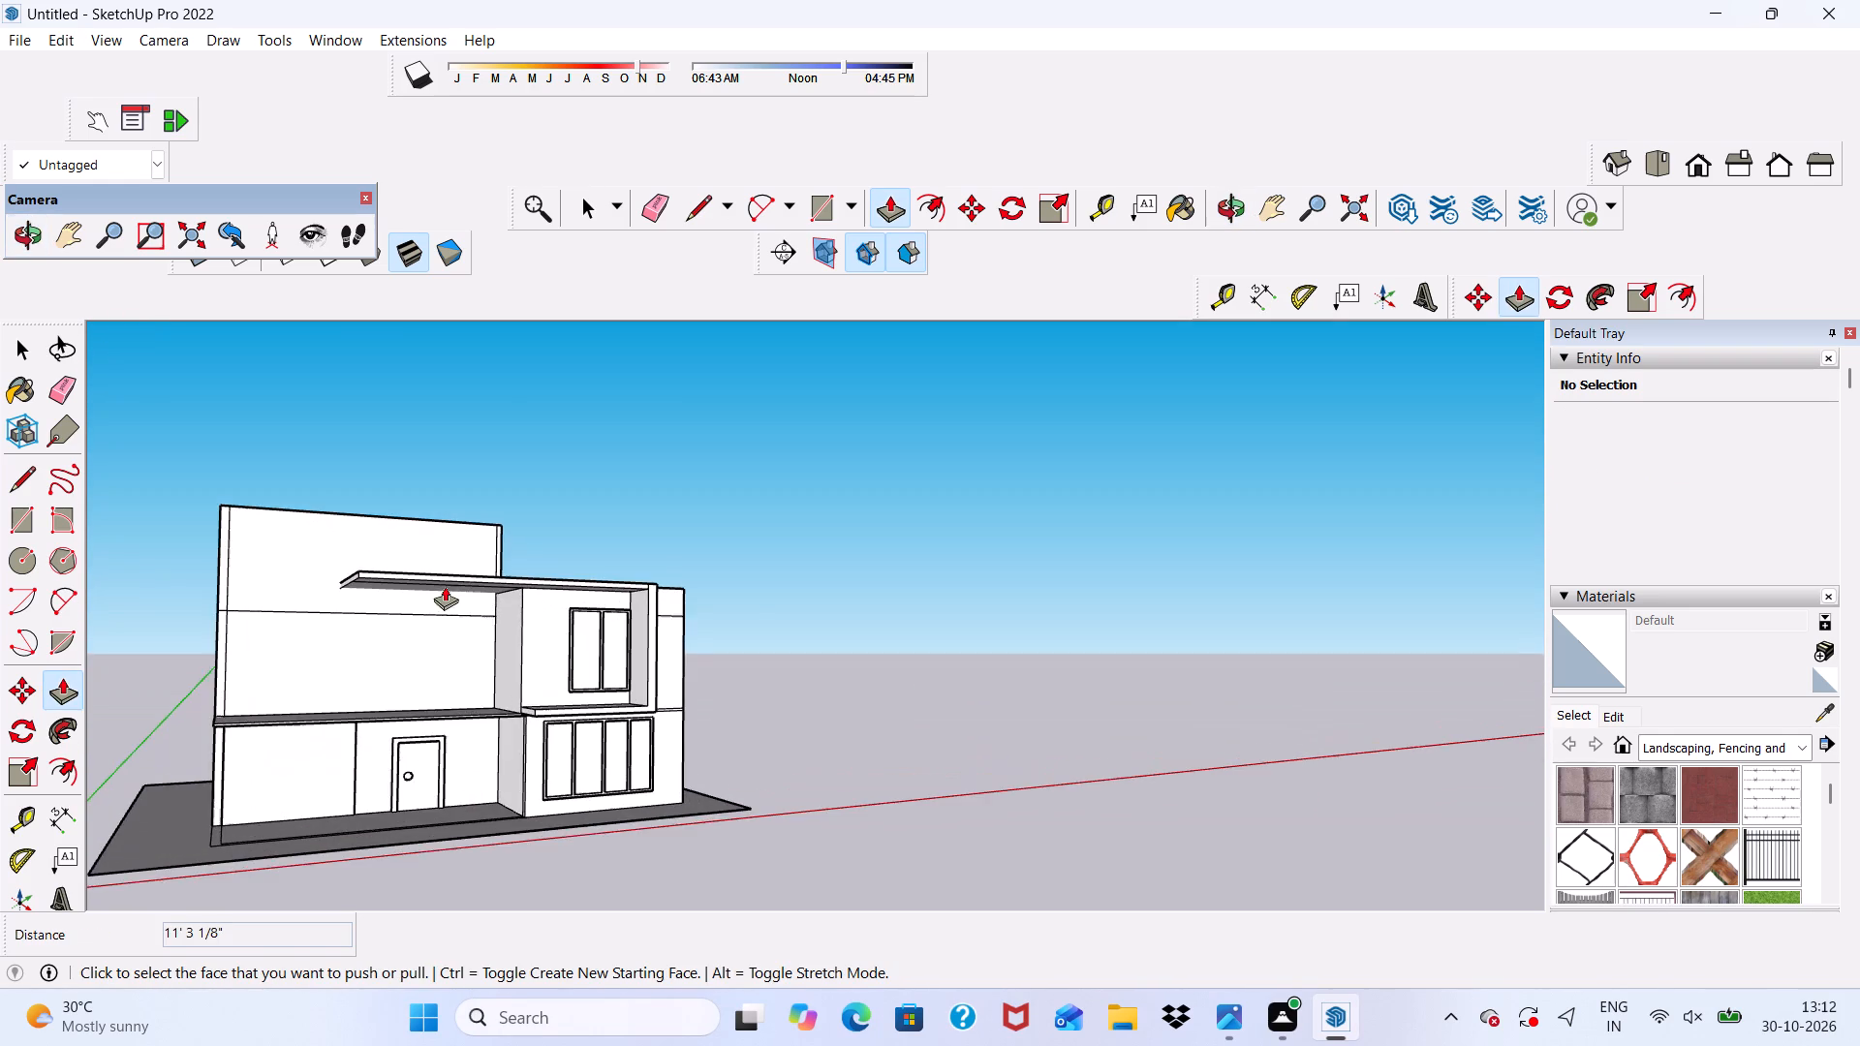
scroll(327, 600, up, 10)
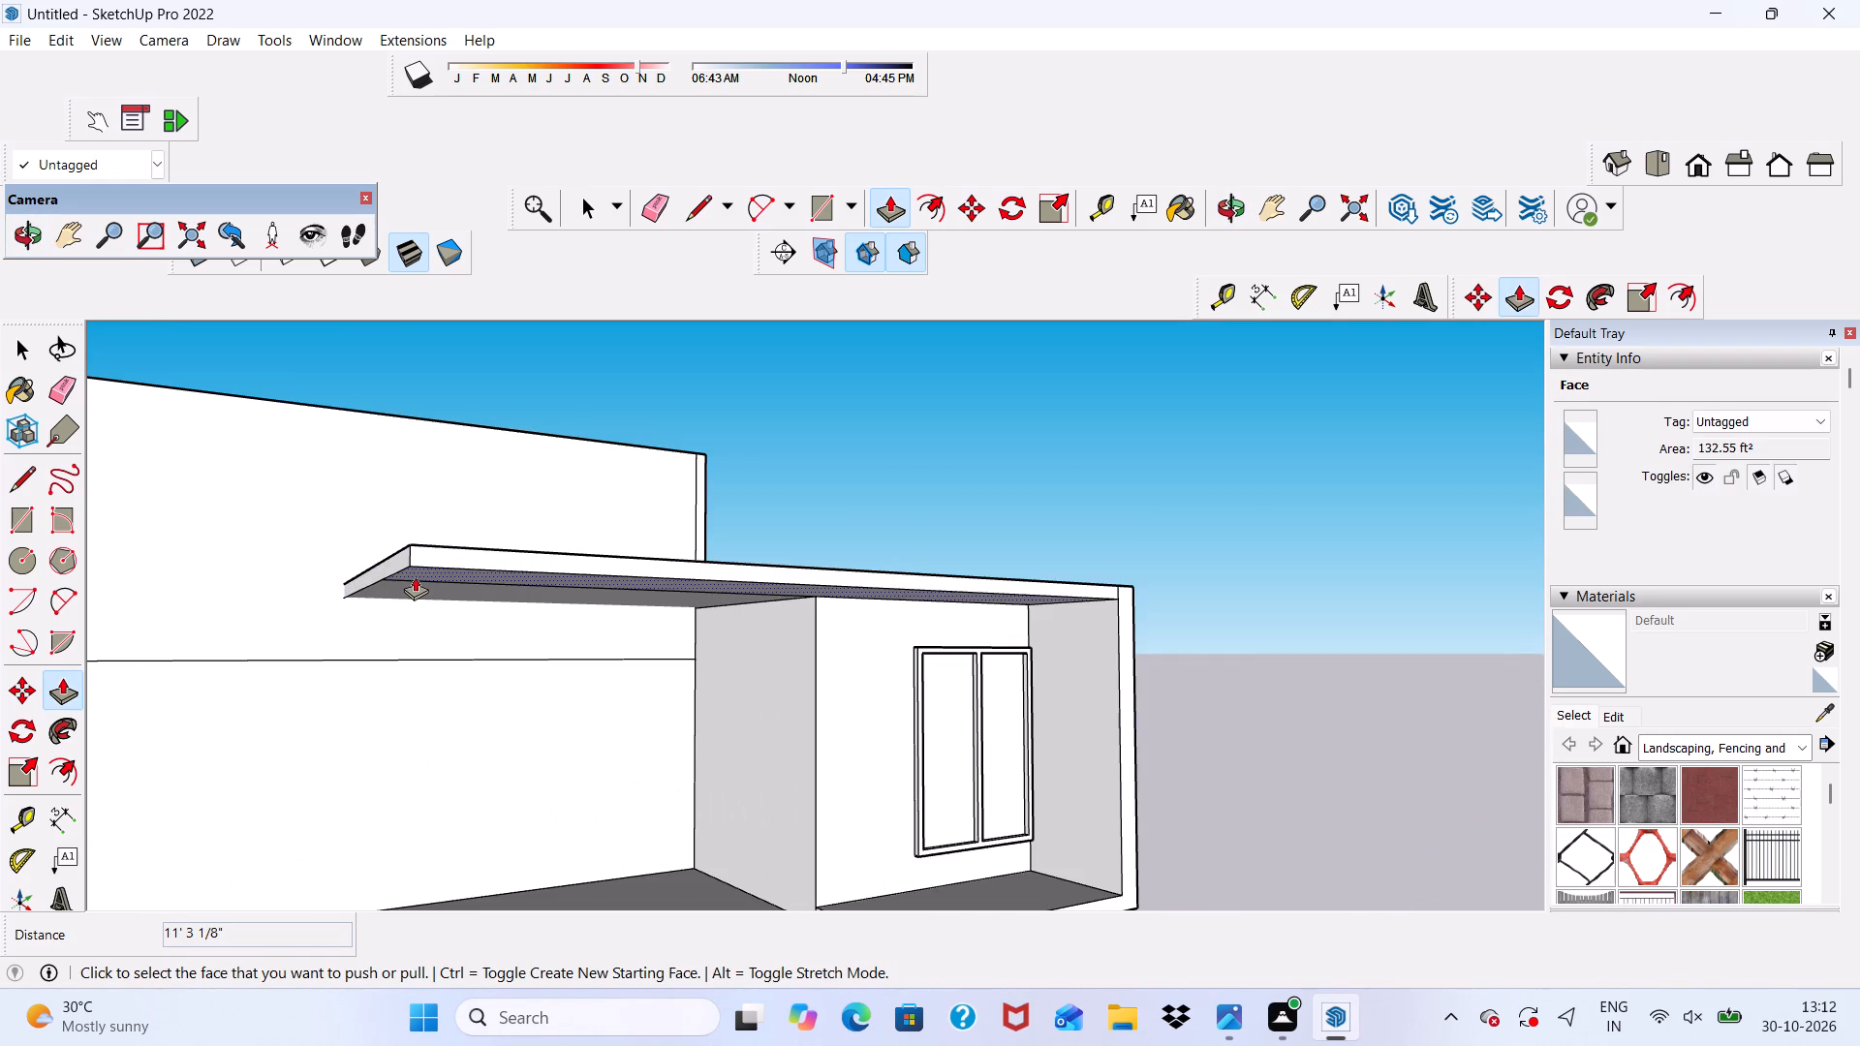
middle_drag(417, 577, 519, 618)
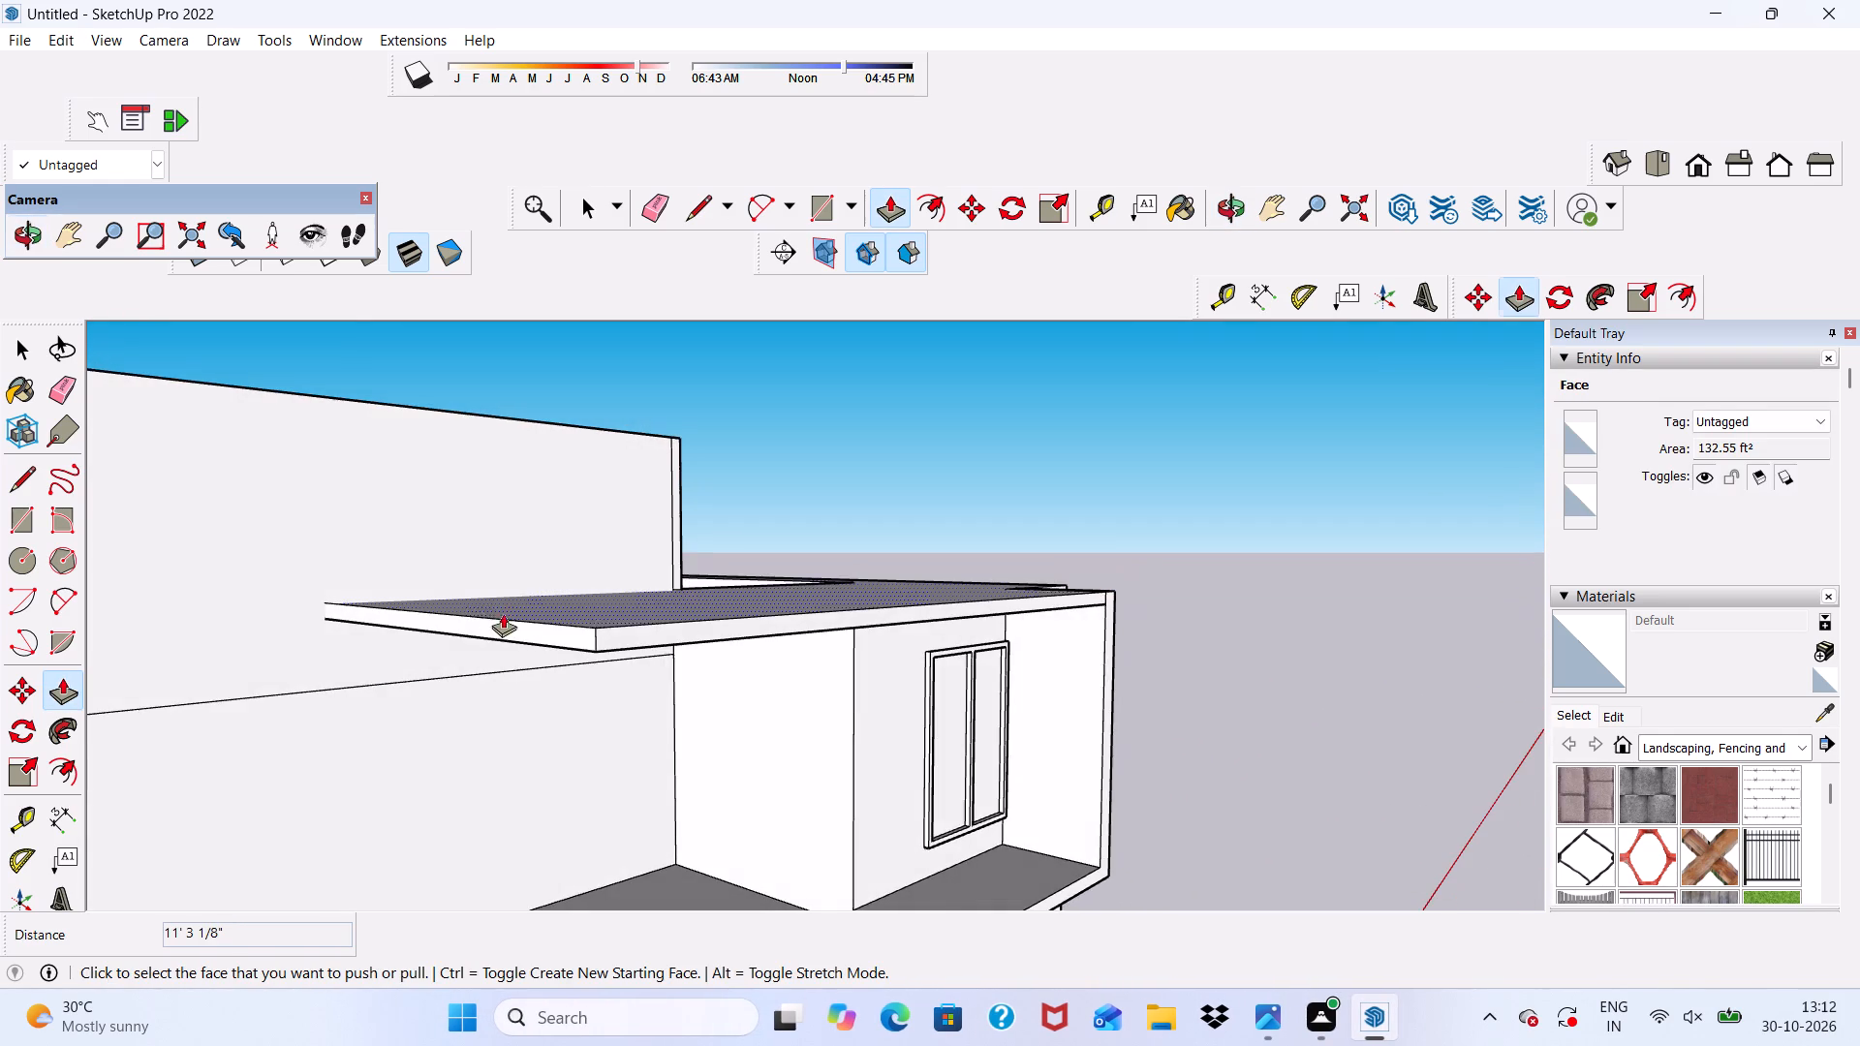
scroll(480, 609, up, 4)
click(420, 637)
click(139, 625)
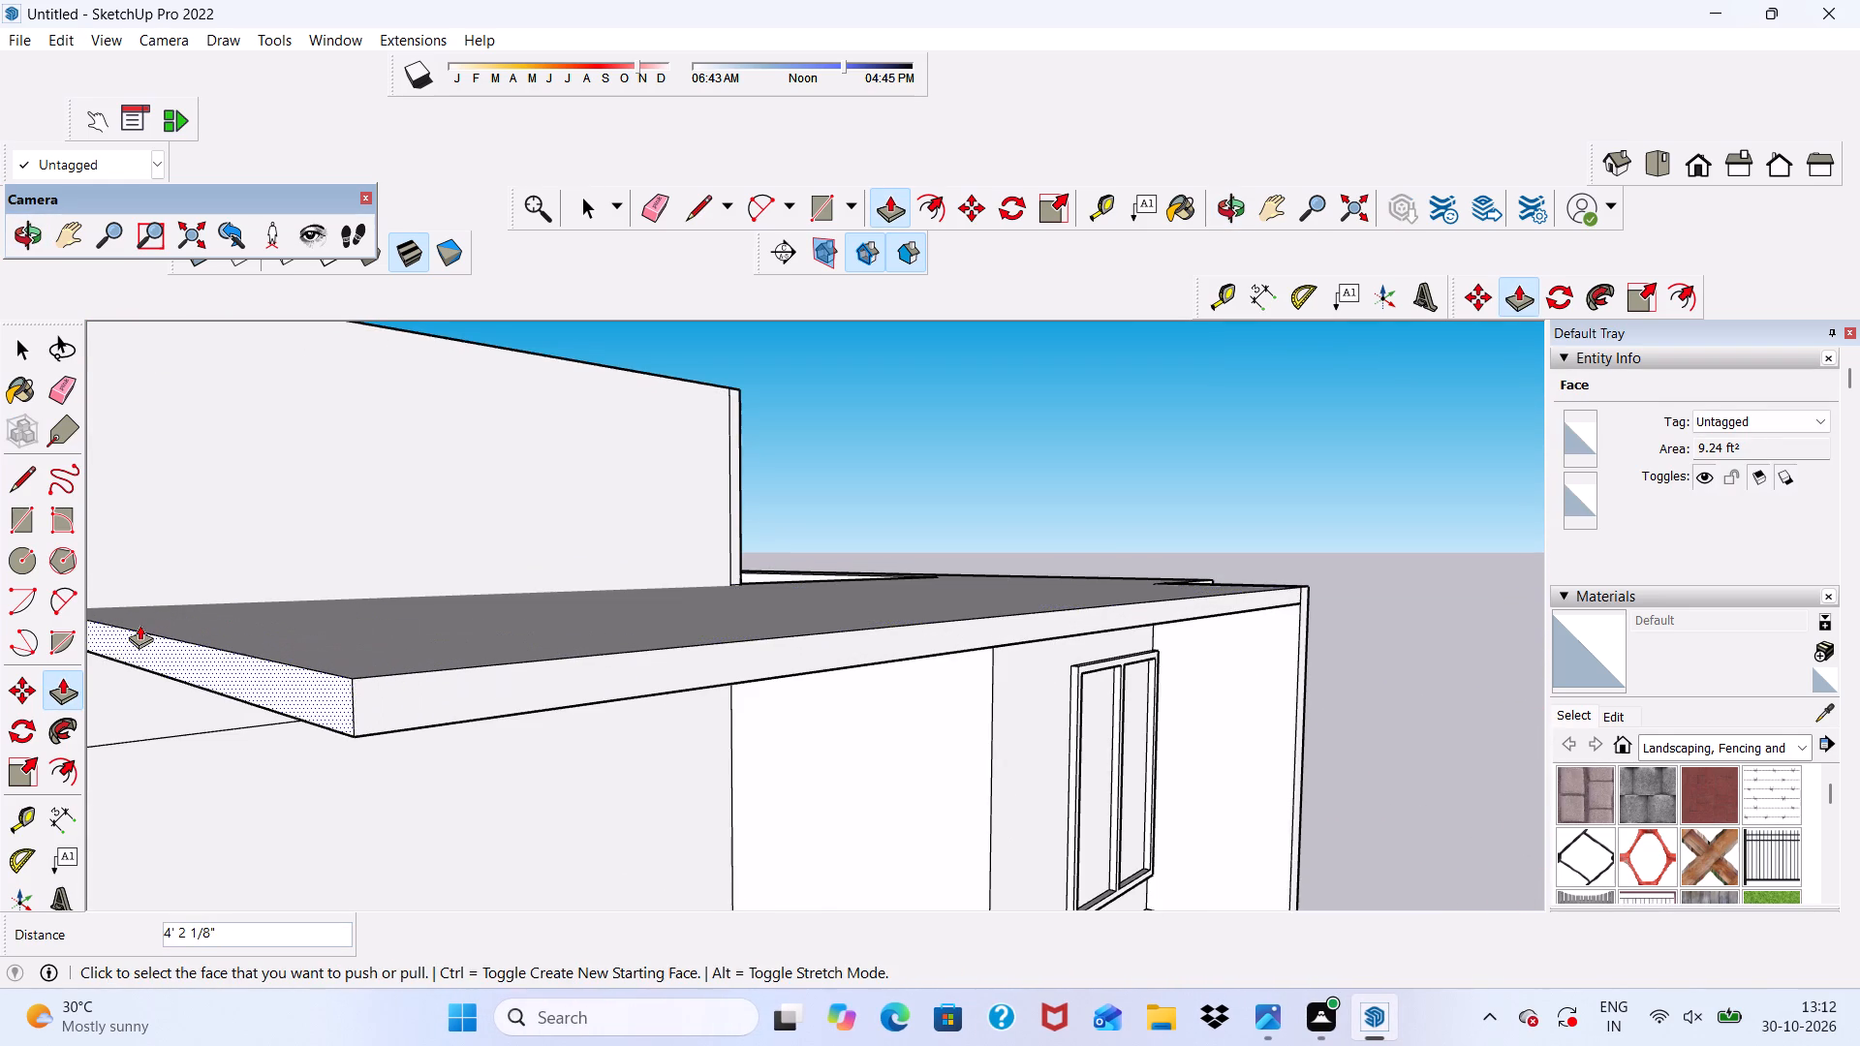
Erase the long seam edge on the underside of the extended roof slab.
scroll(303, 539, down, 11)
middle_drag(787, 470, 593, 496)
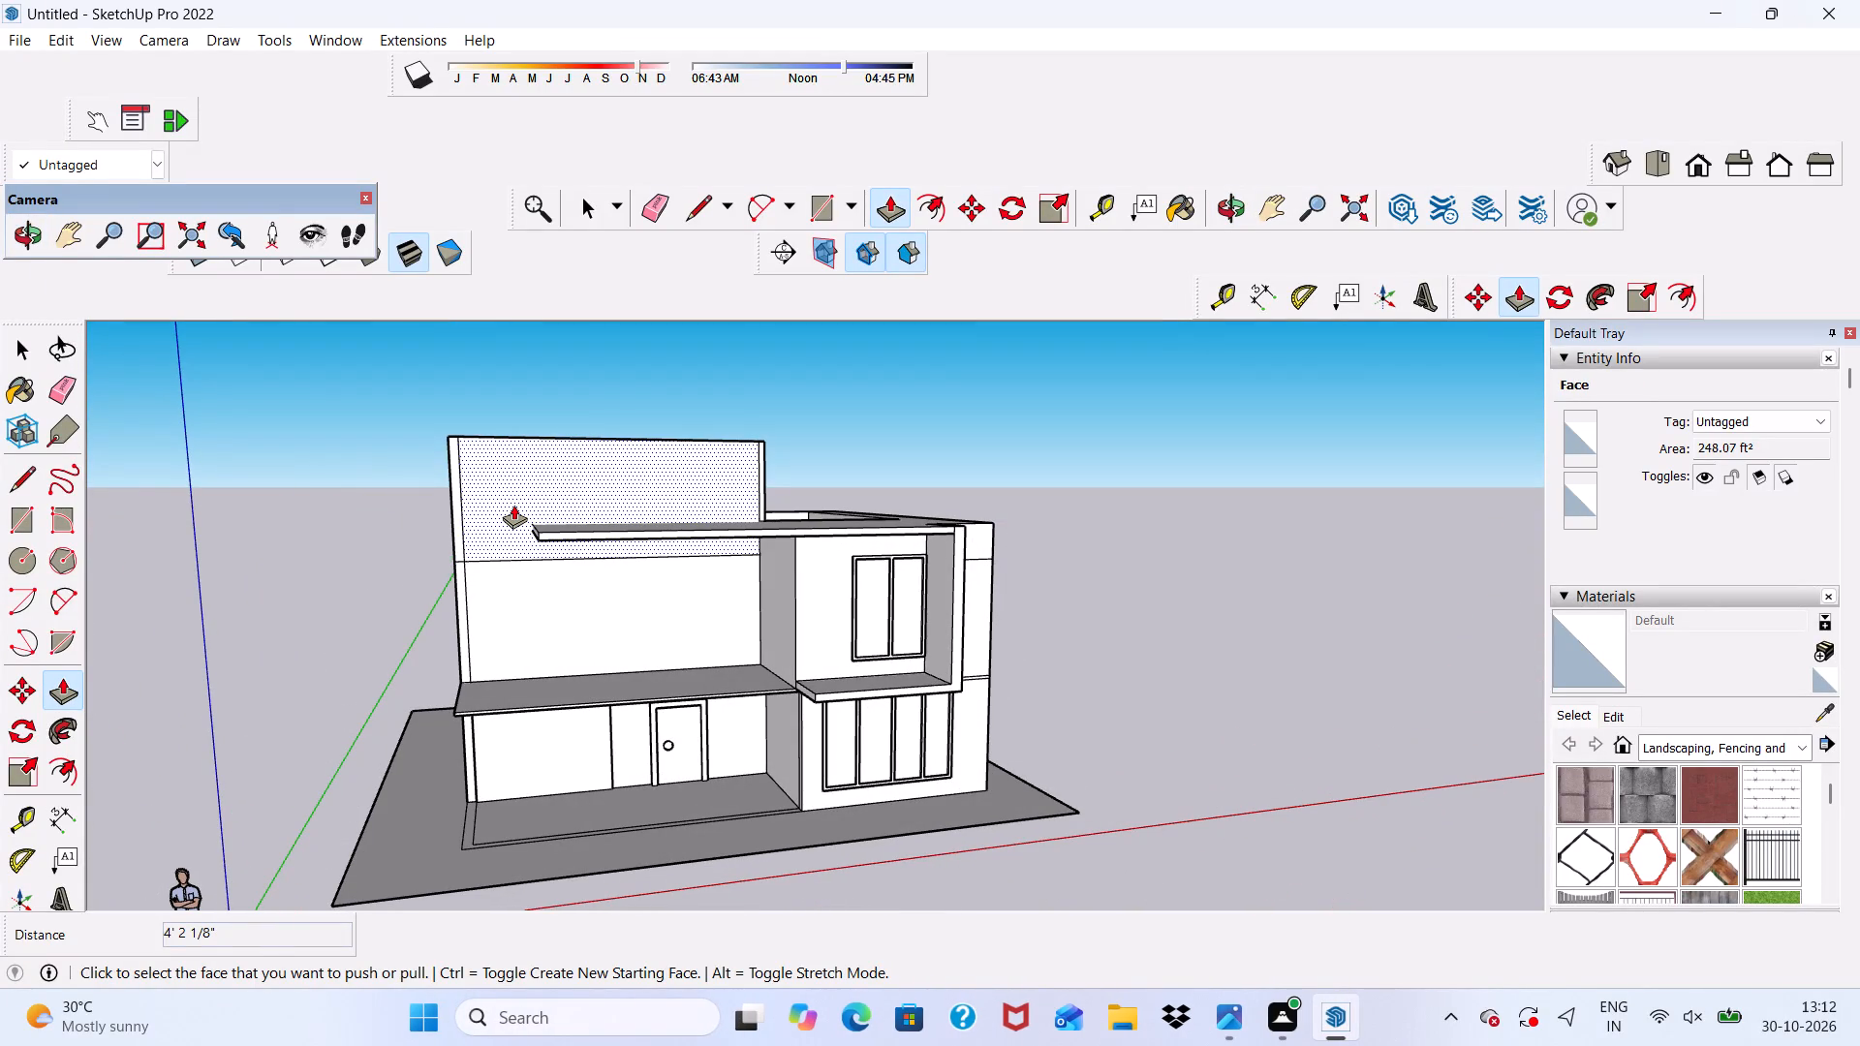
middle_drag(701, 527, 570, 601)
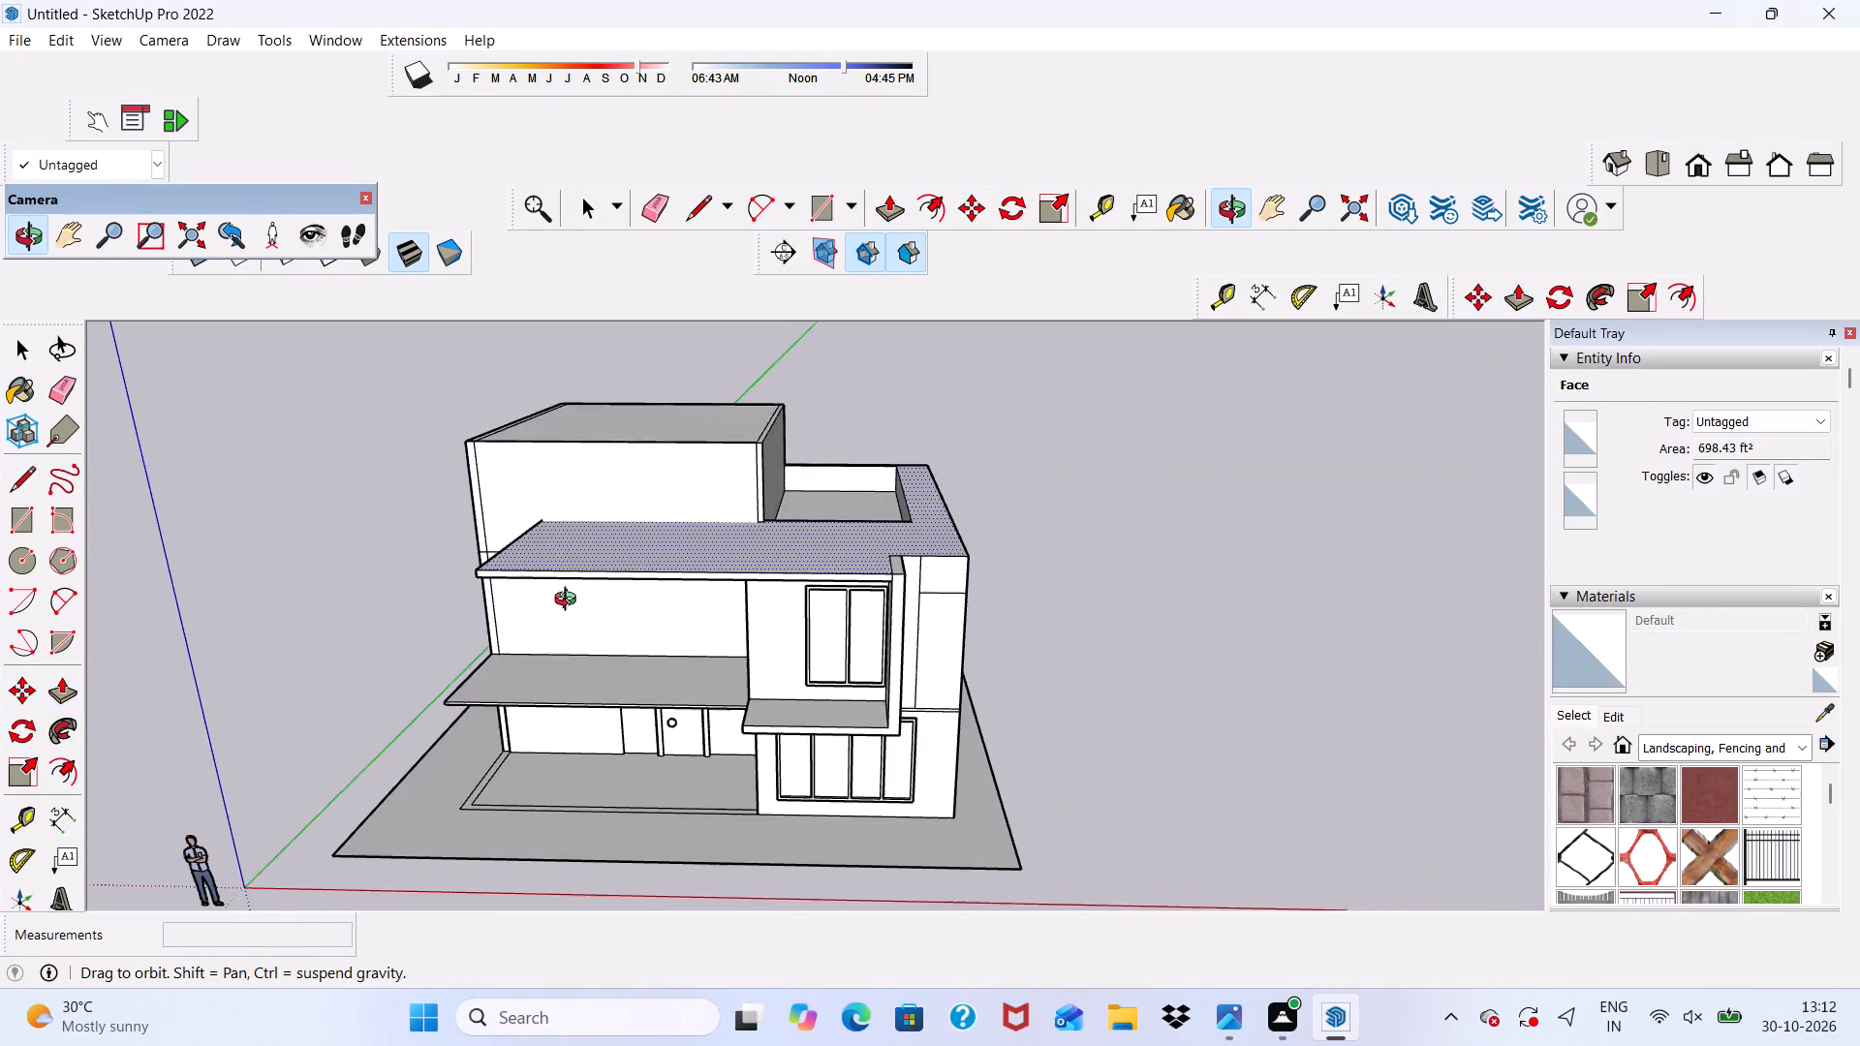
middle_drag(570, 601, 557, 566)
middle_drag(586, 435, 618, 334)
scroll(672, 495, up, 5)
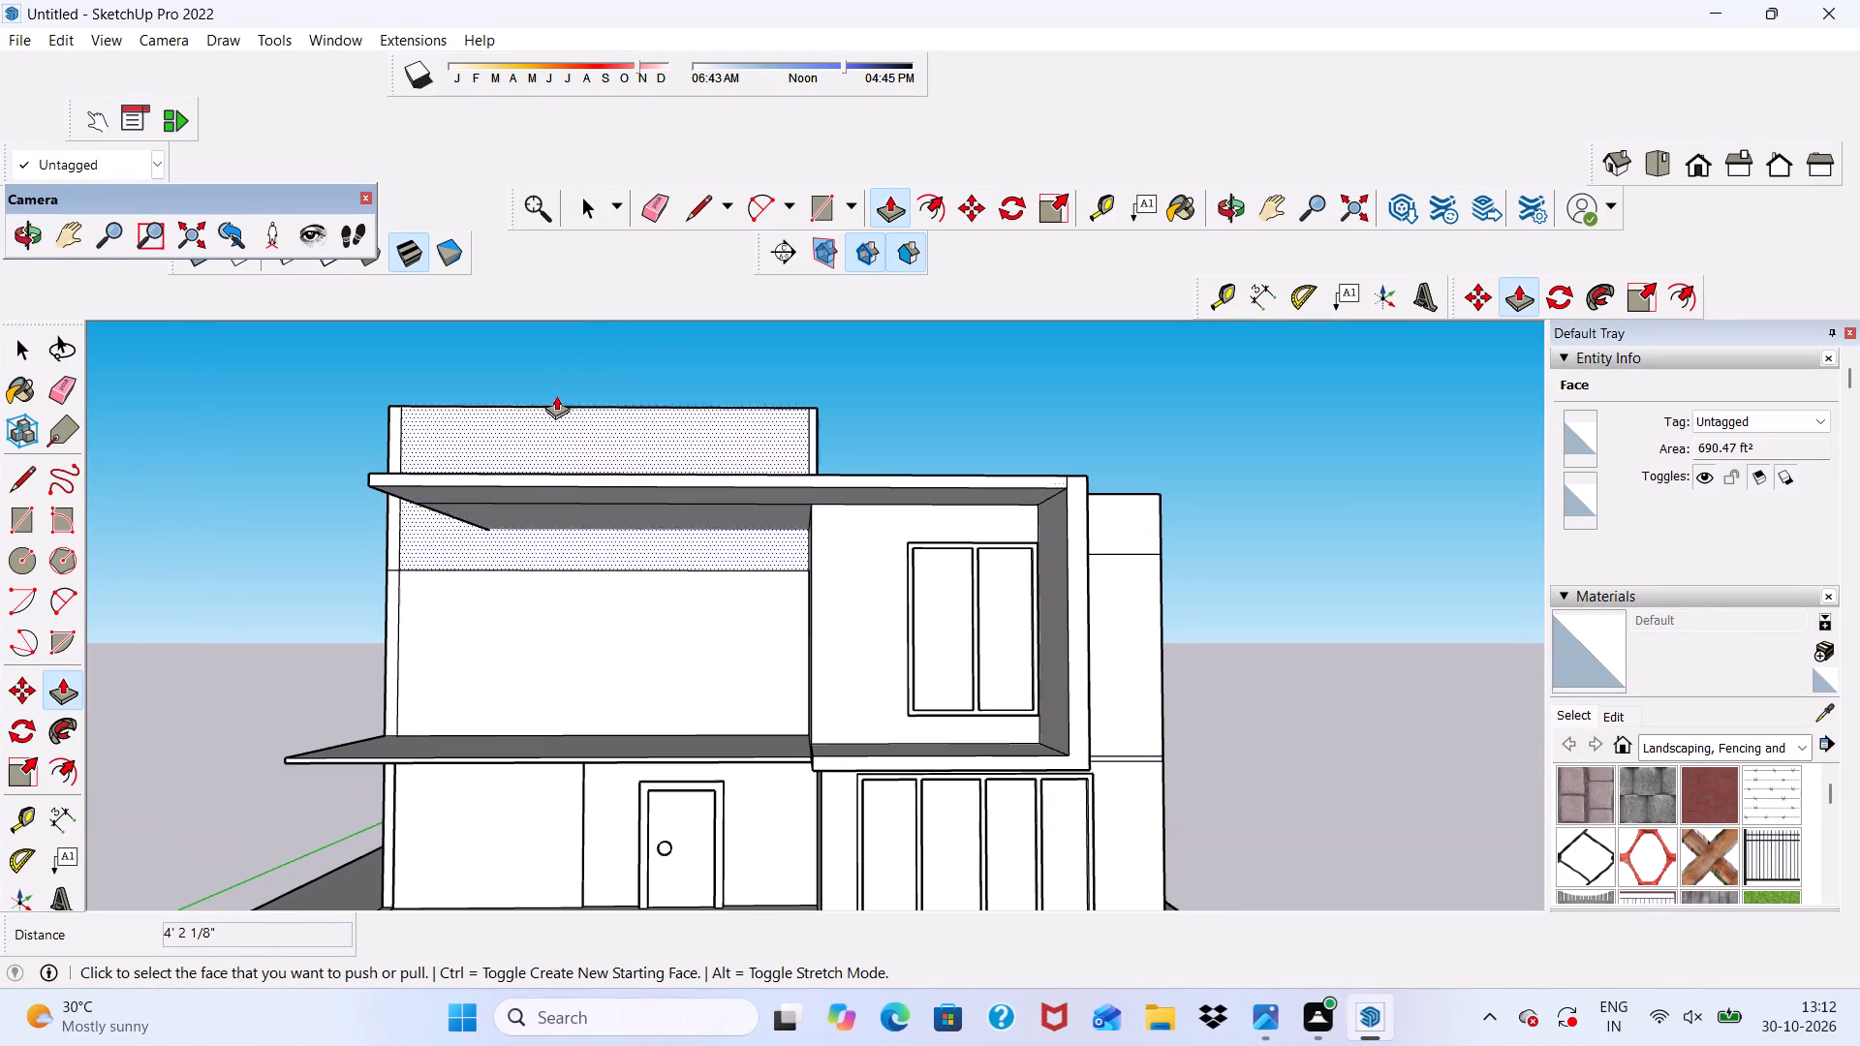
click(652, 202)
scroll(589, 487, up, 5)
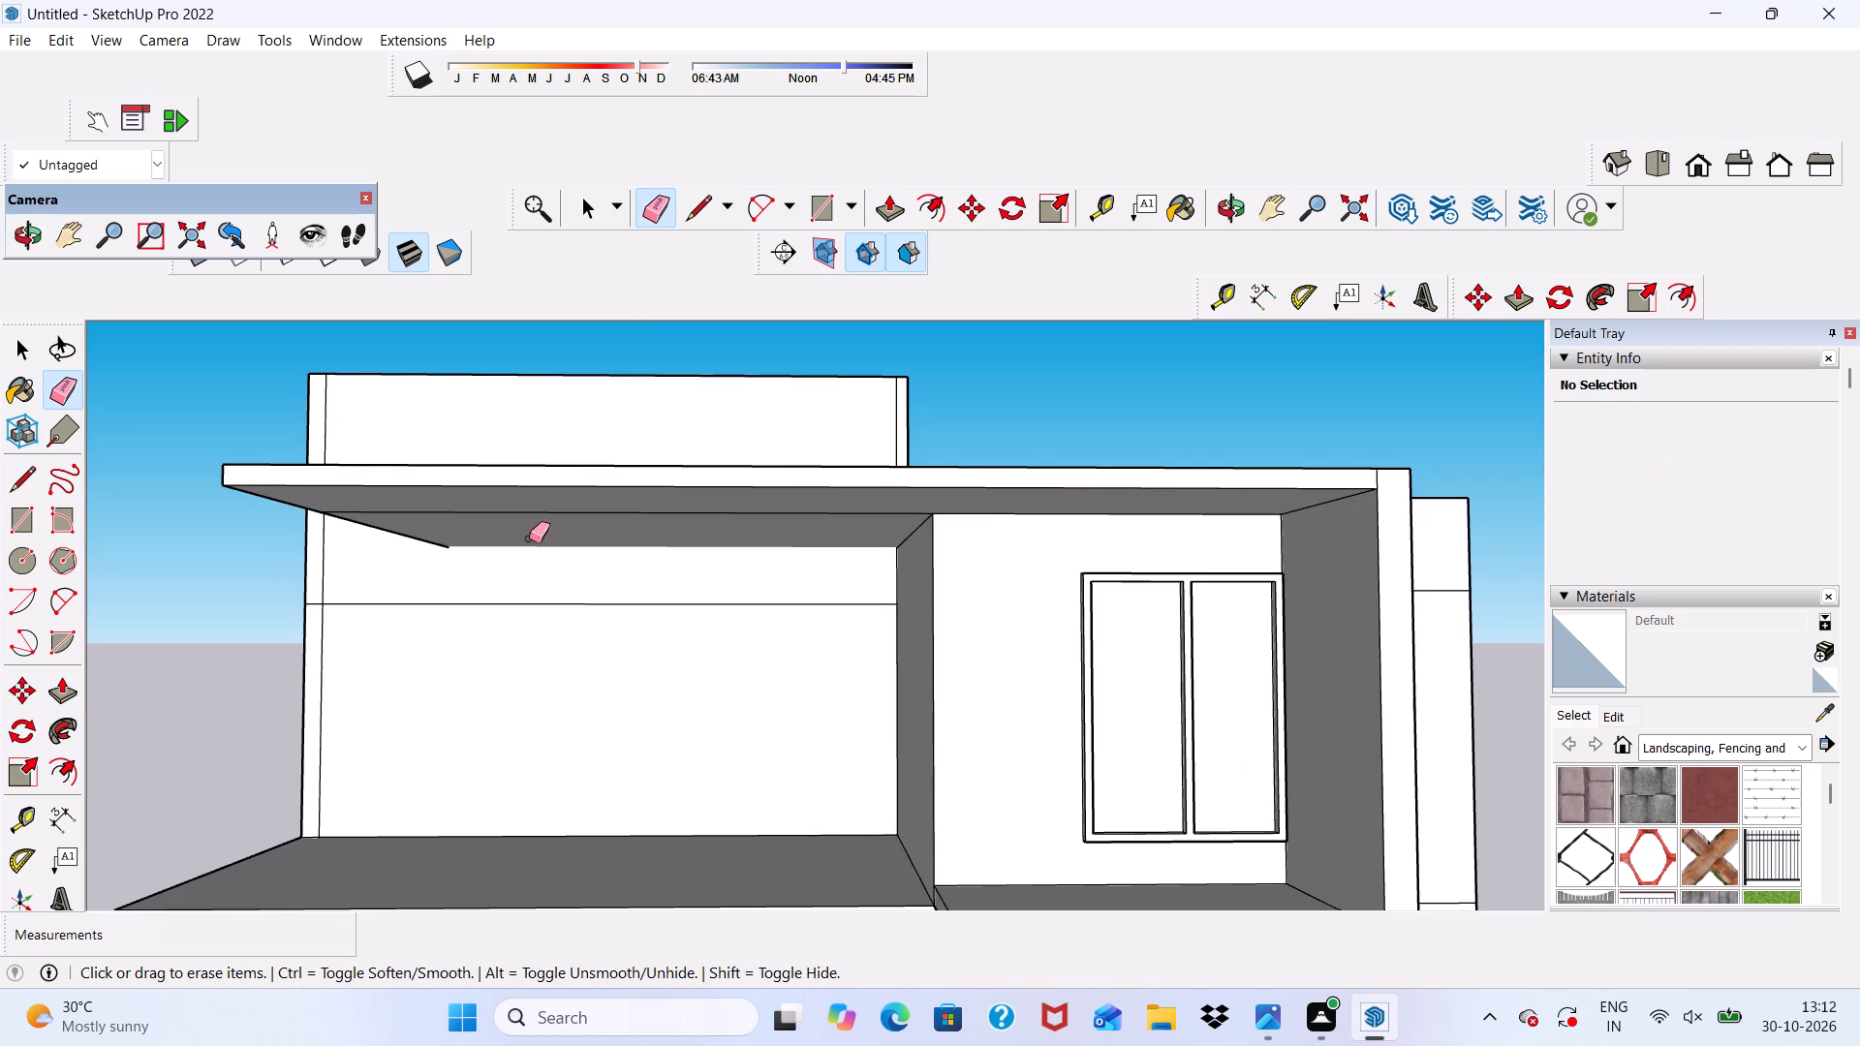
drag(533, 508, 536, 518)
Erase the short vertical seam on the roof slab's front face at the corner above the window fin.
scroll(504, 490, down, 5)
middle_drag(537, 553, 570, 446)
middle_drag(570, 446, 573, 451)
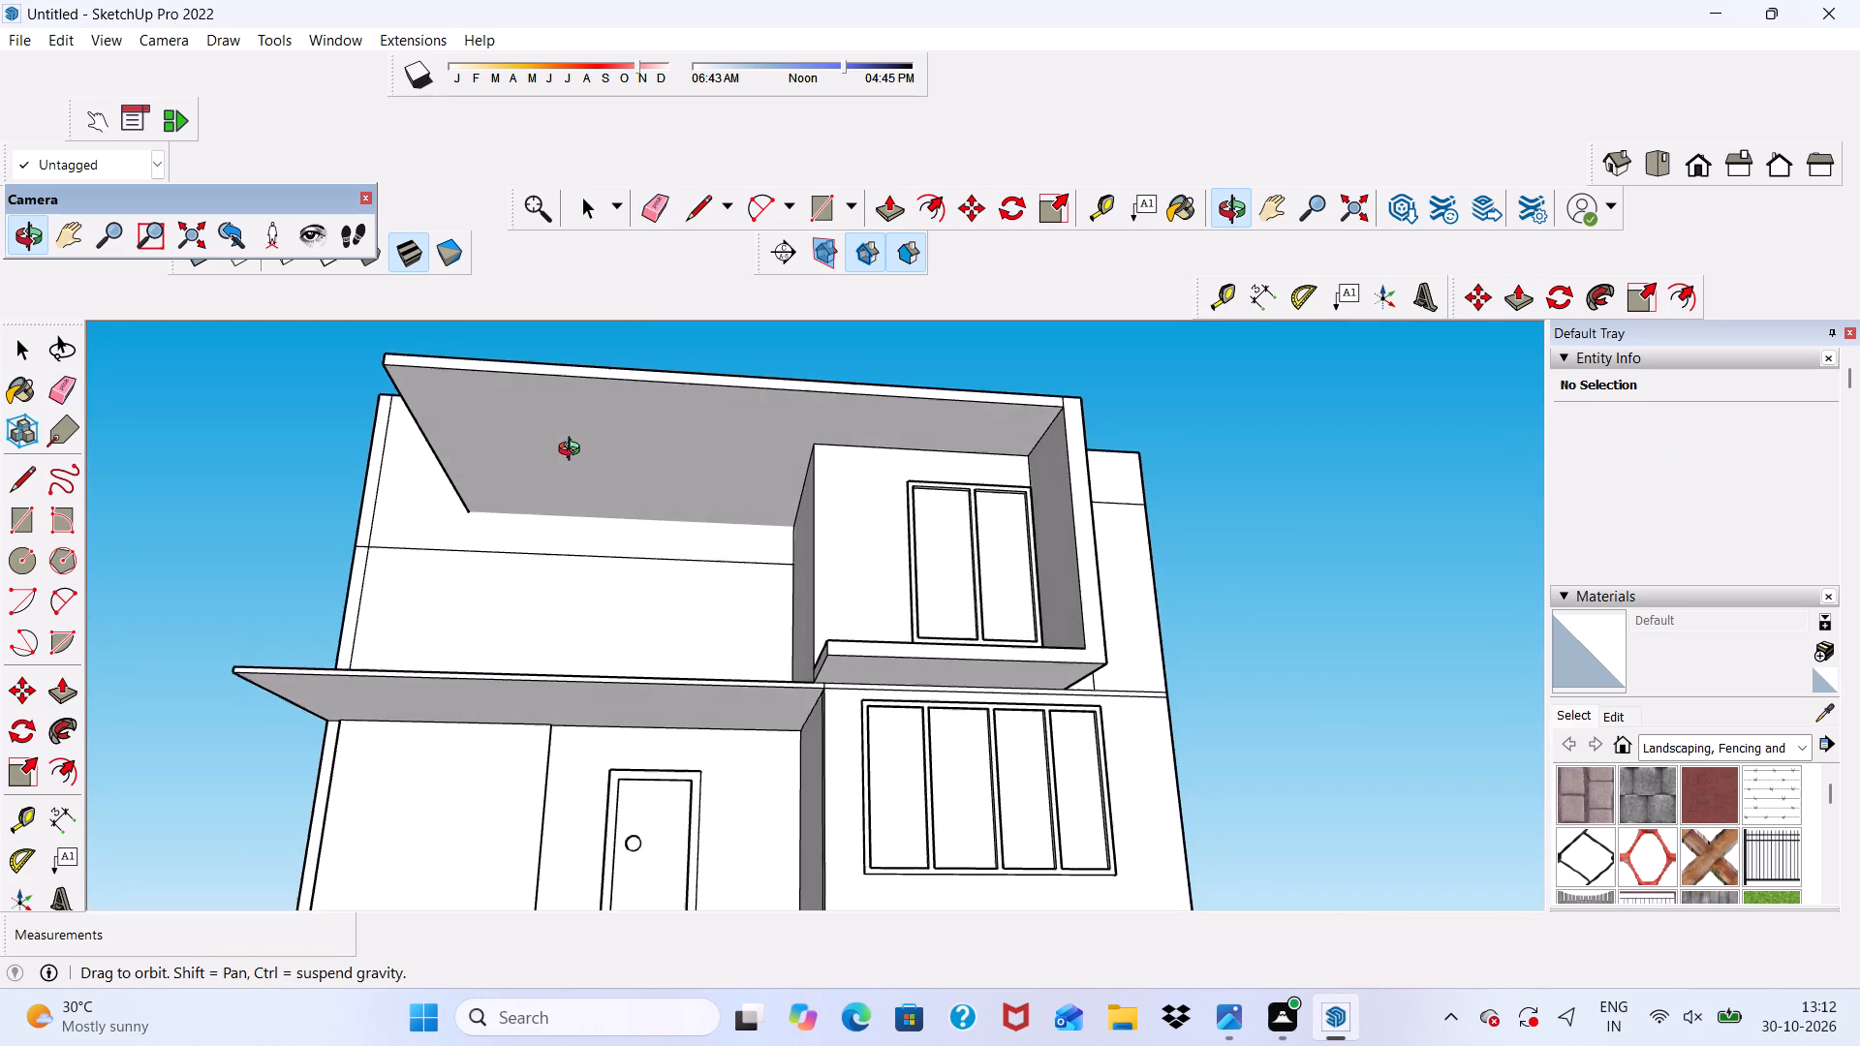
middle_drag(573, 451, 578, 528)
scroll(582, 517, down, 4)
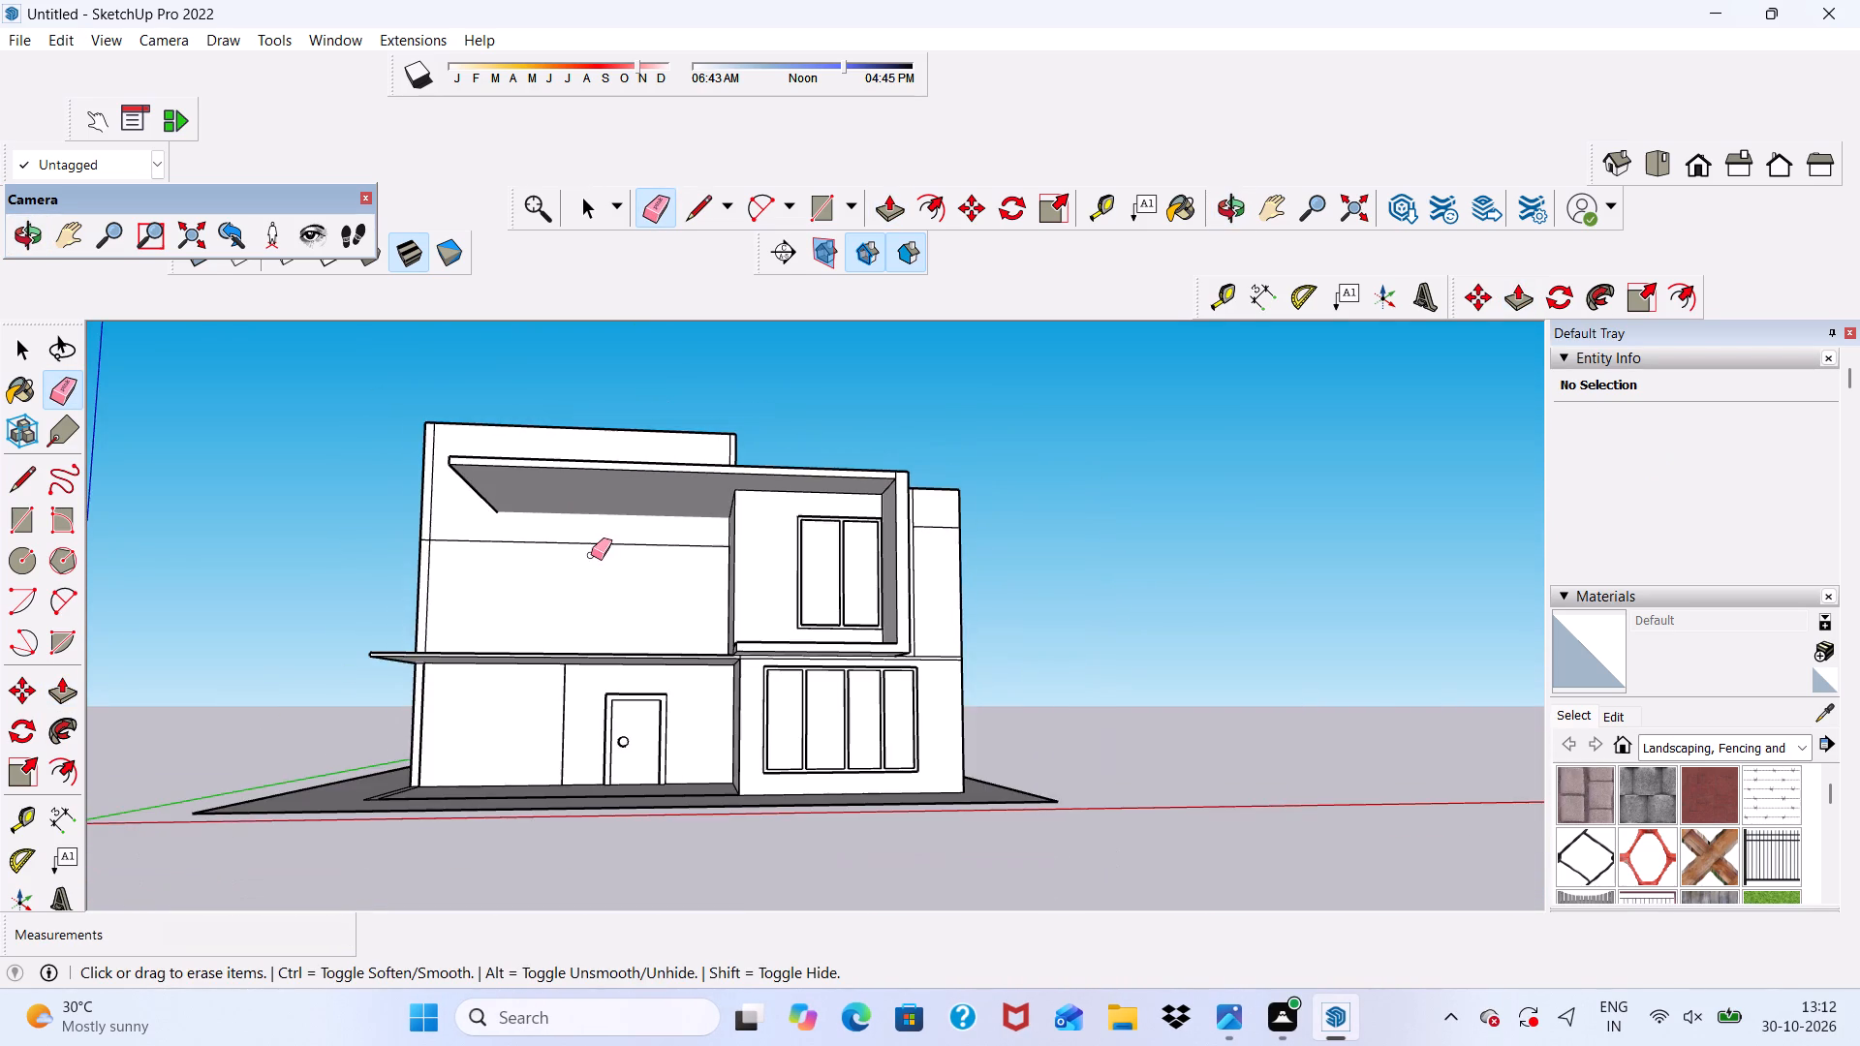
middle_drag(591, 555, 549, 638)
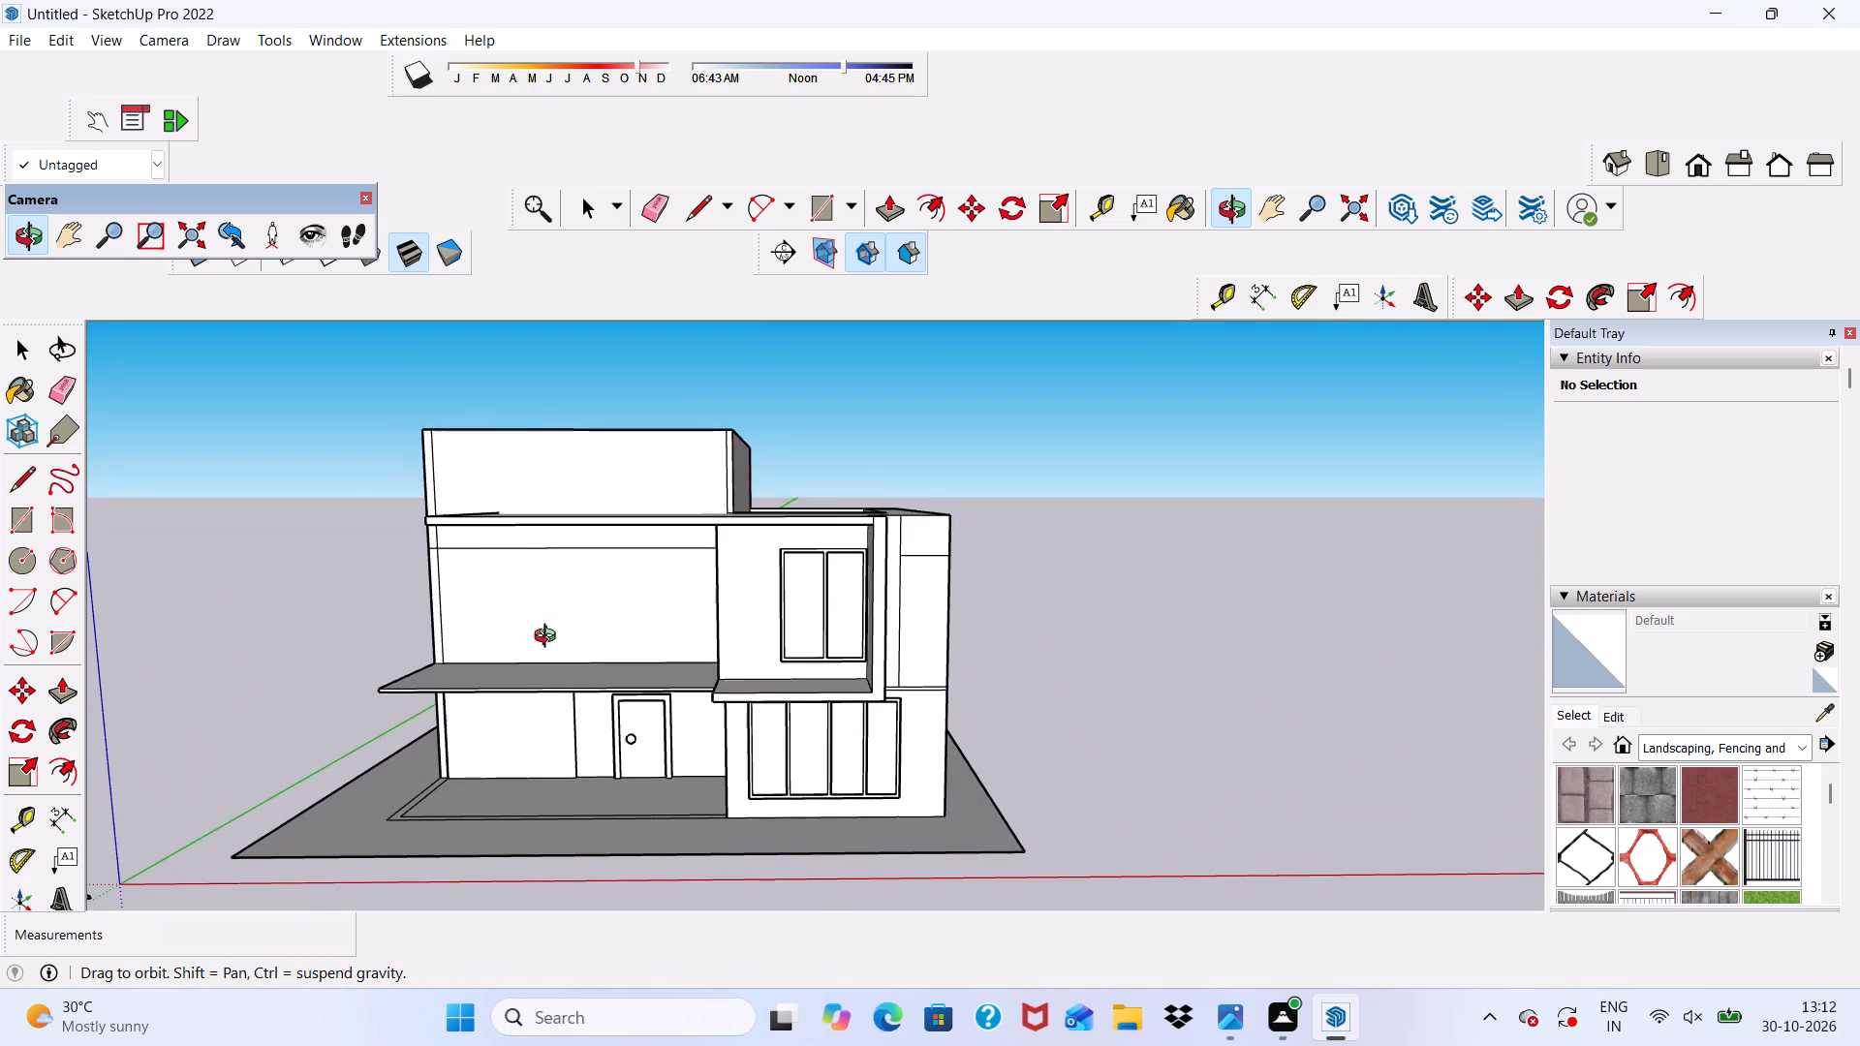
middle_drag(549, 638, 548, 639)
scroll(813, 481, up, 6)
scroll(940, 577, up, 5)
scroll(963, 594, down, 1)
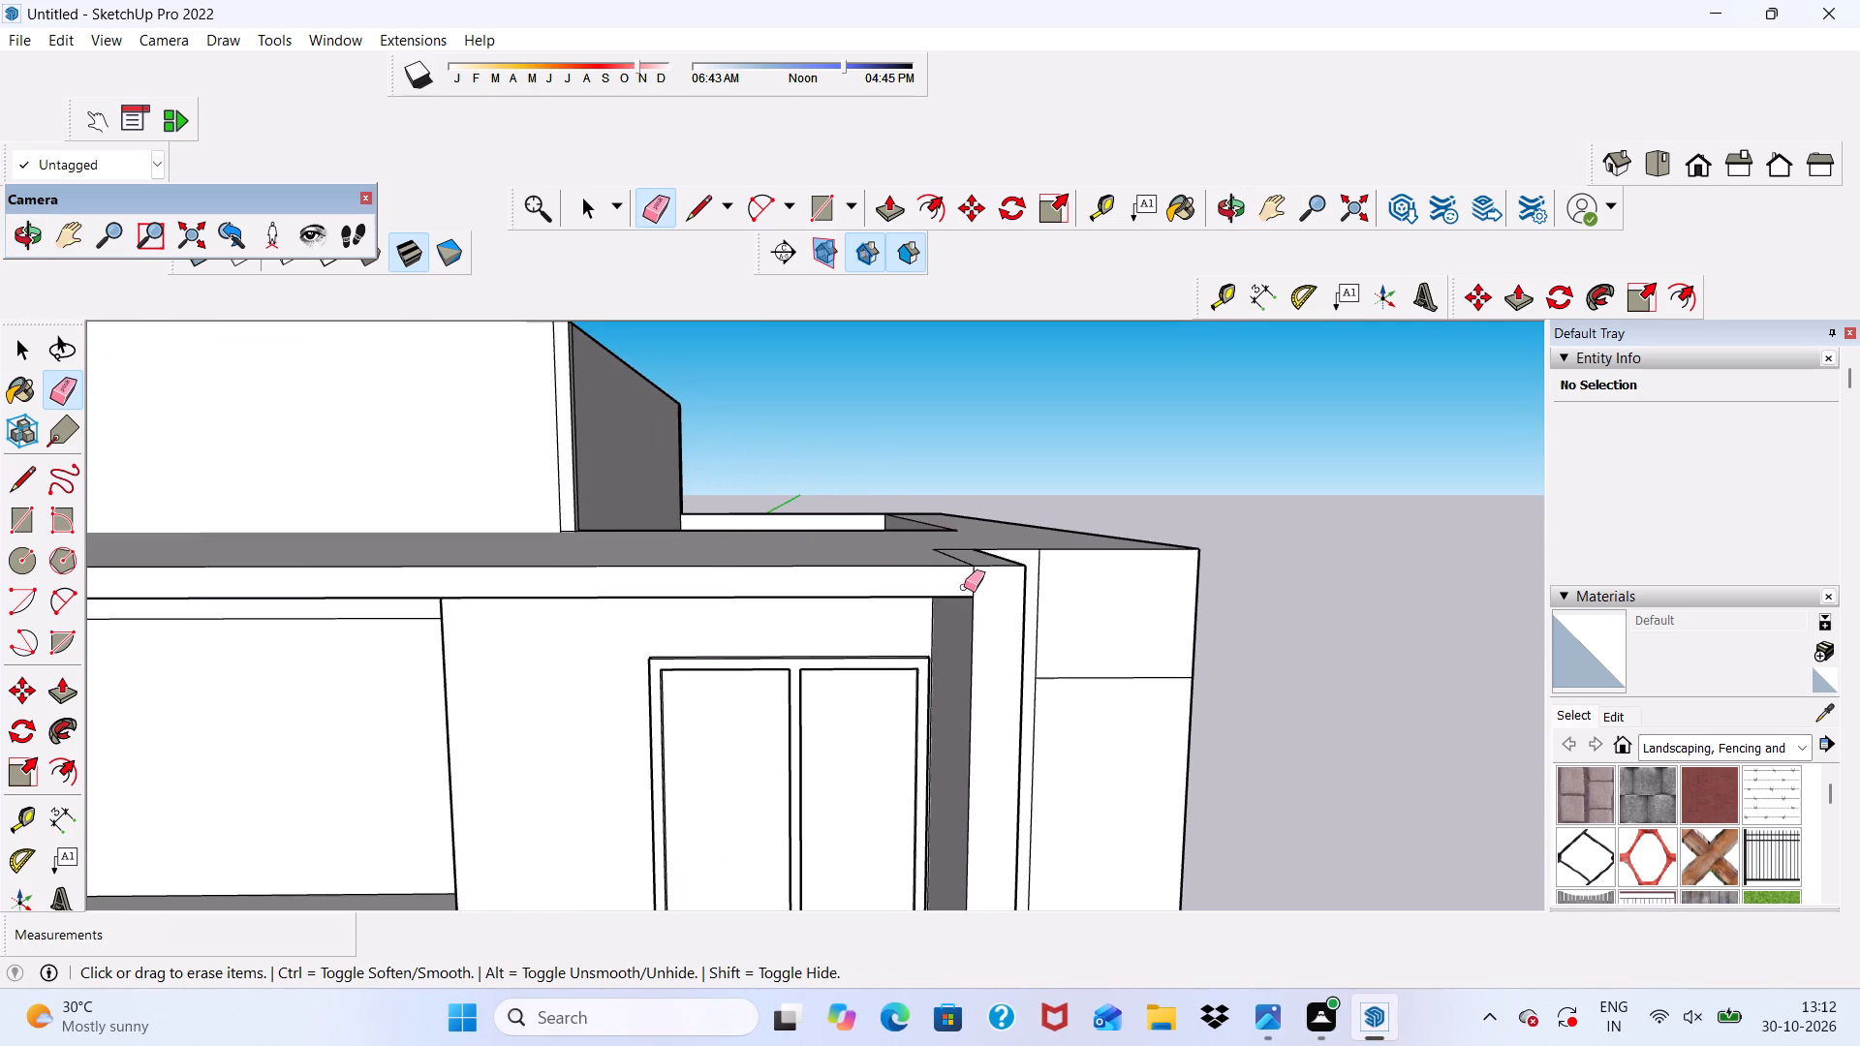
drag(966, 583, 982, 578)
Erase the L-shaped seam edges on the roof slab's top surface at the notched corner above the window.
middle_drag(966, 540, 966, 543)
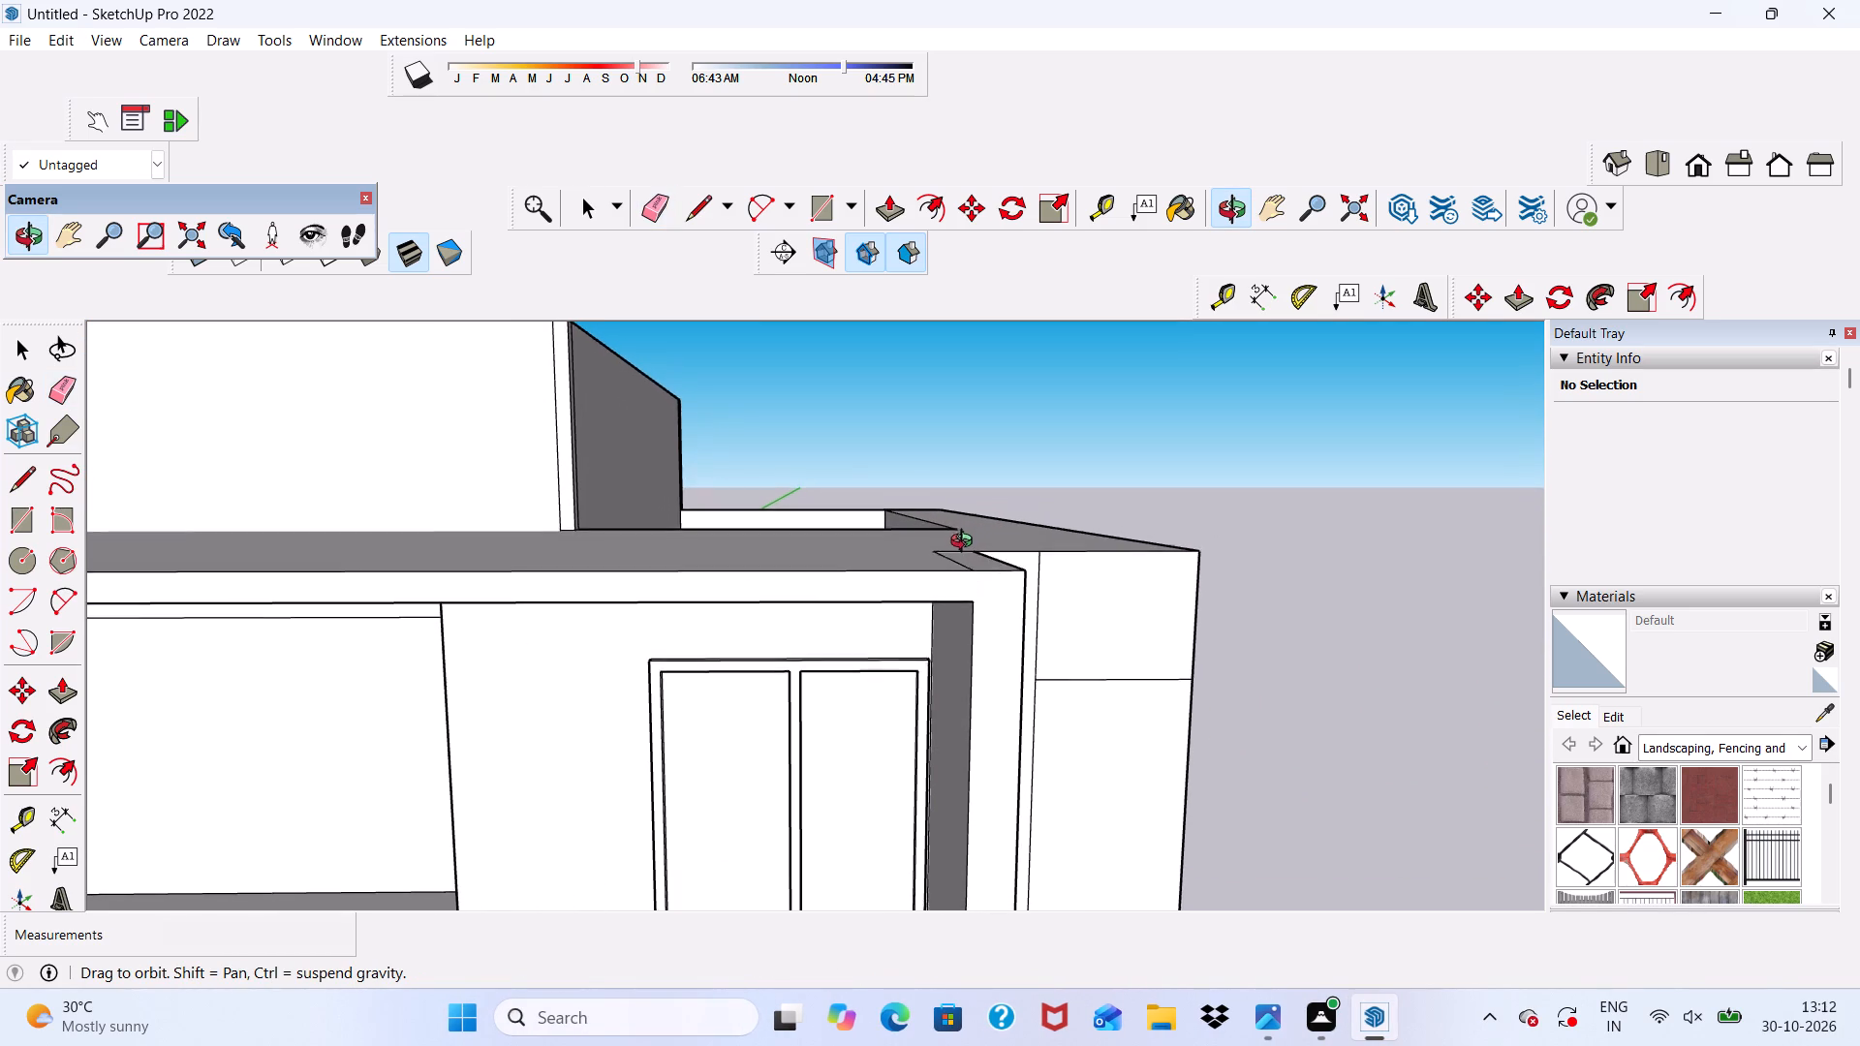
middle_drag(966, 543, 910, 603)
scroll(910, 603, up, 3)
drag(906, 587, 906, 589)
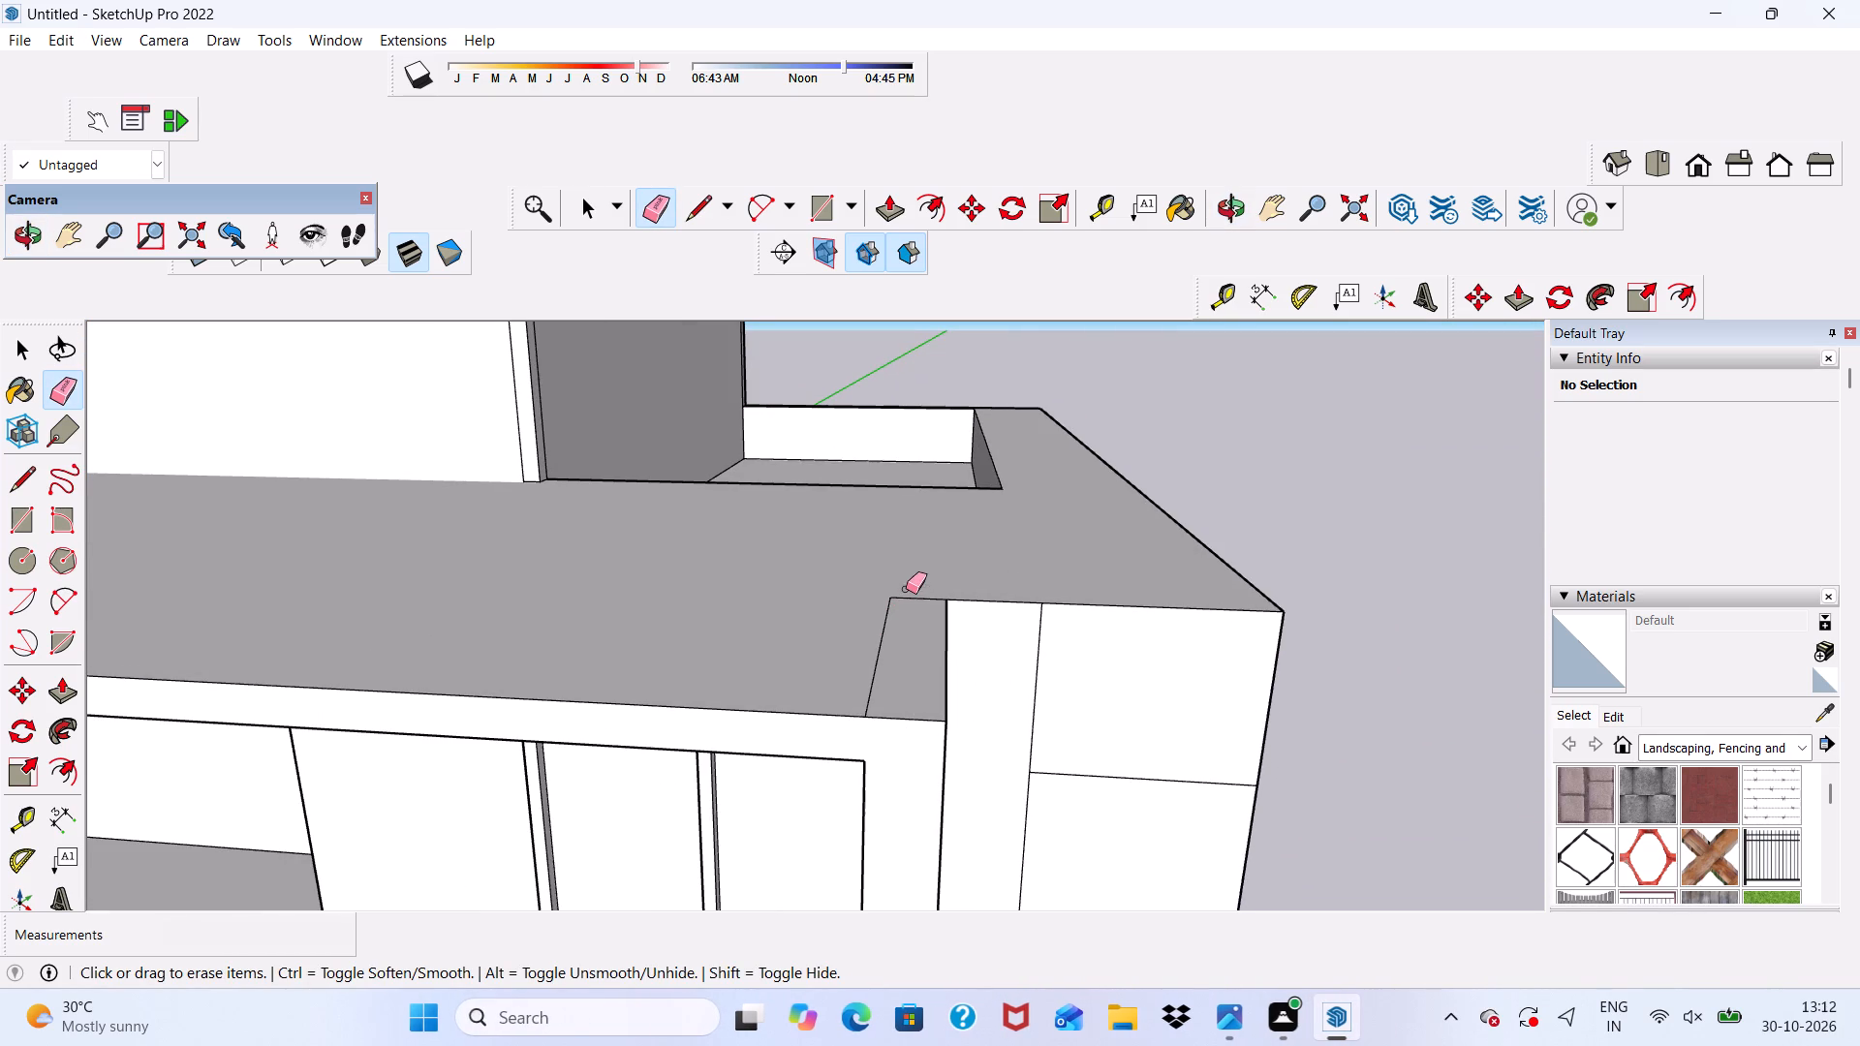
drag(906, 589, 876, 663)
scroll(871, 627, down, 4)
scroll(892, 582, up, 4)
drag(885, 606, 883, 618)
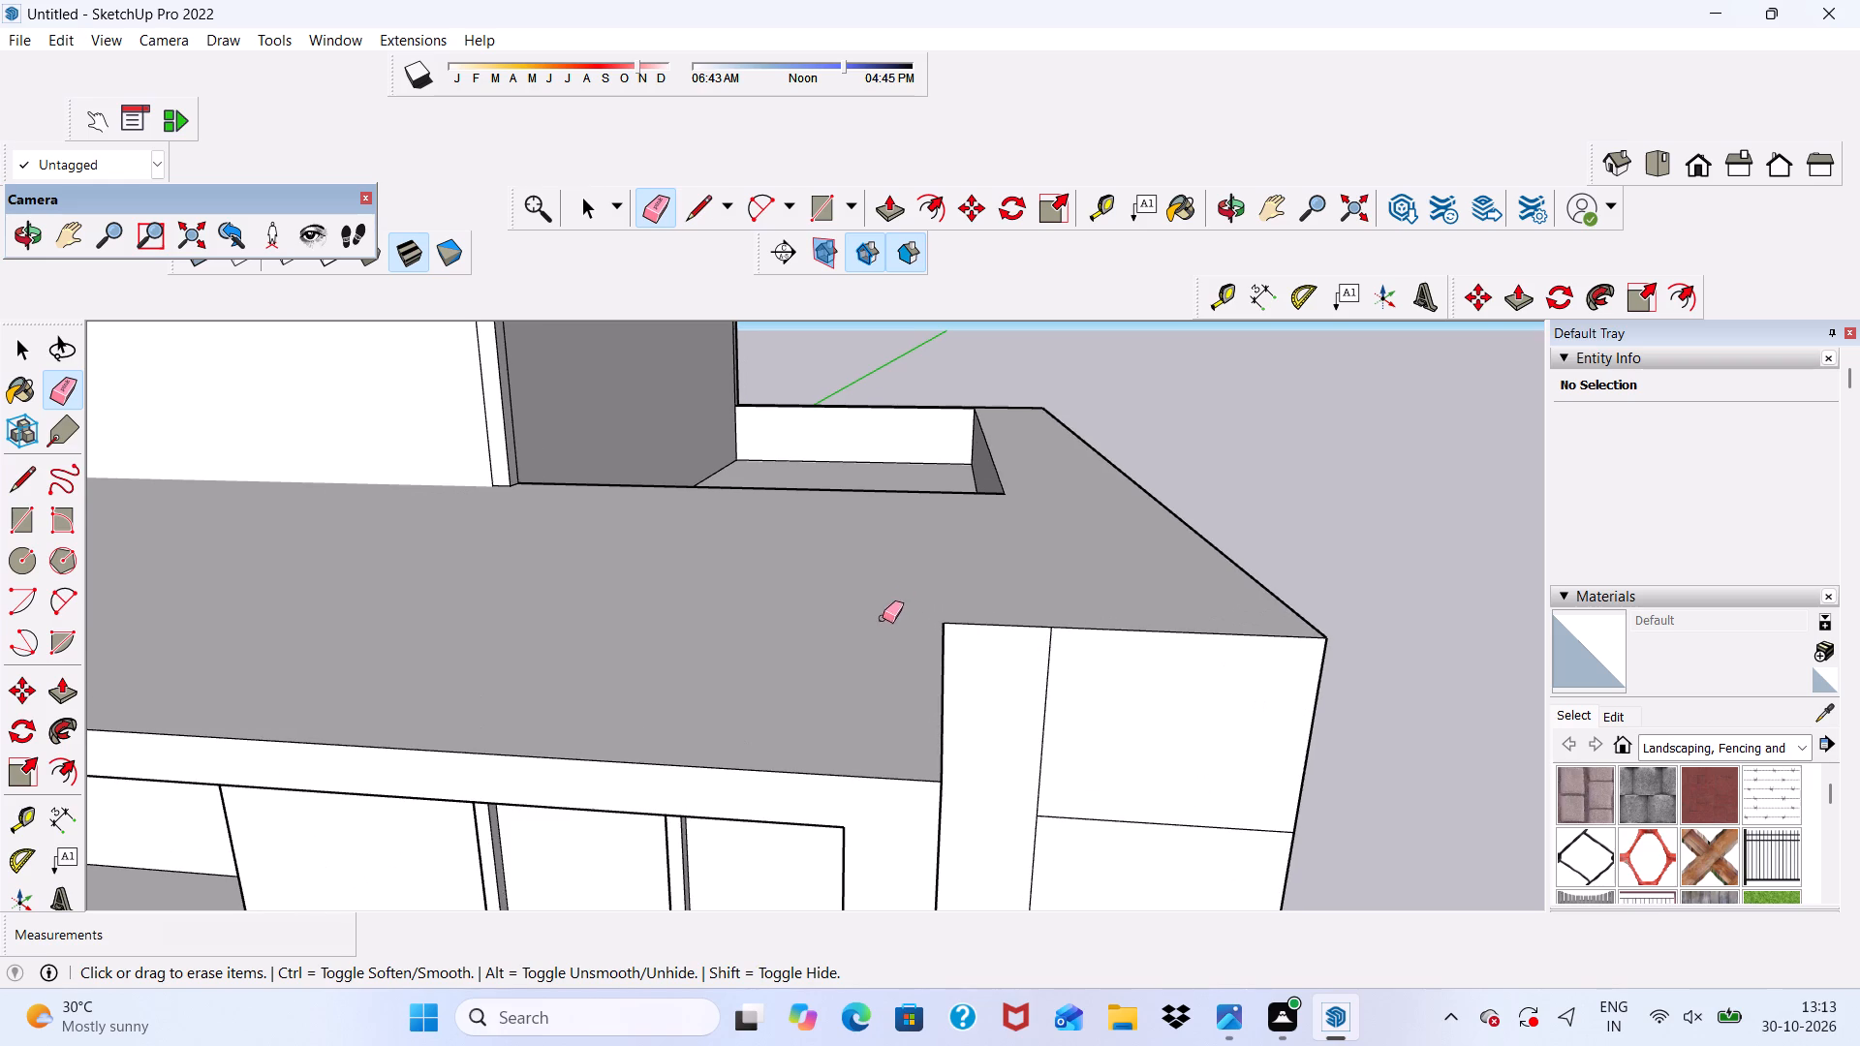
drag(883, 618, 882, 623)
Thicken the roof slab by pulling its underside face about 3 1/16" down.
scroll(902, 605, down, 5)
middle_drag(545, 674, 570, 488)
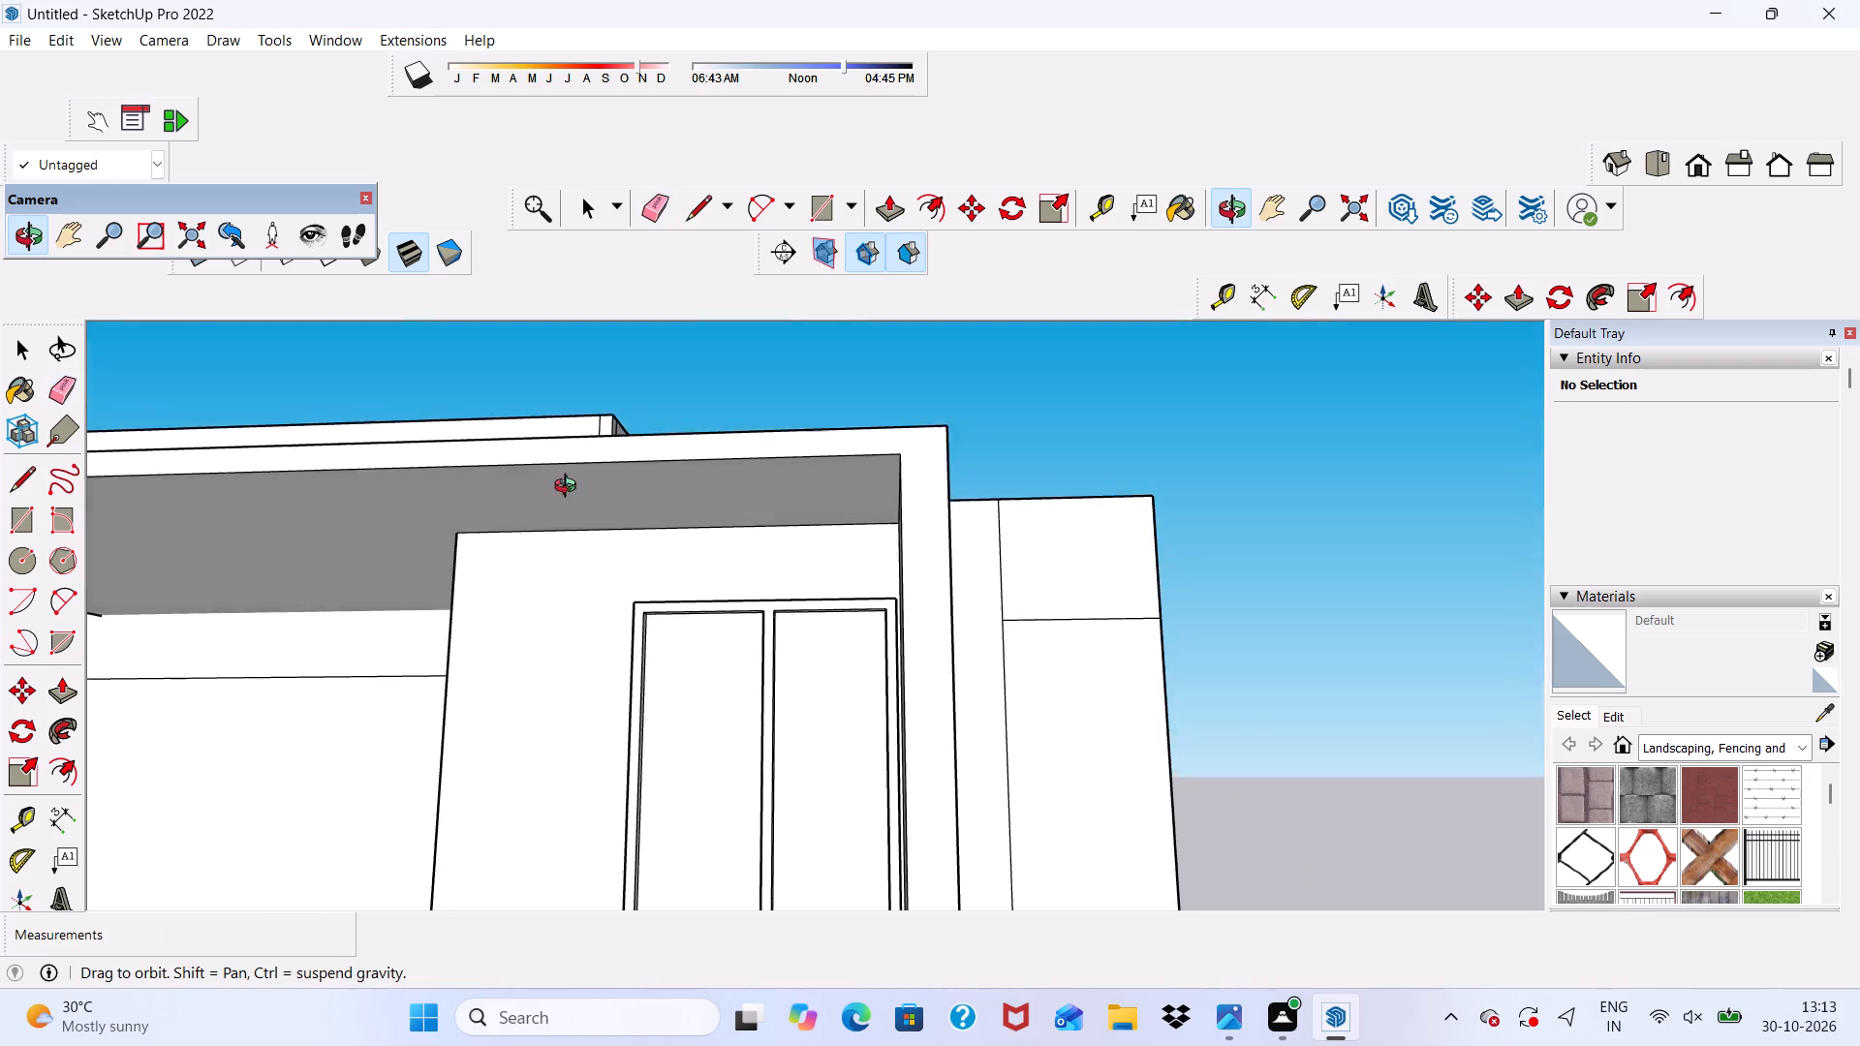
middle_drag(570, 488, 598, 443)
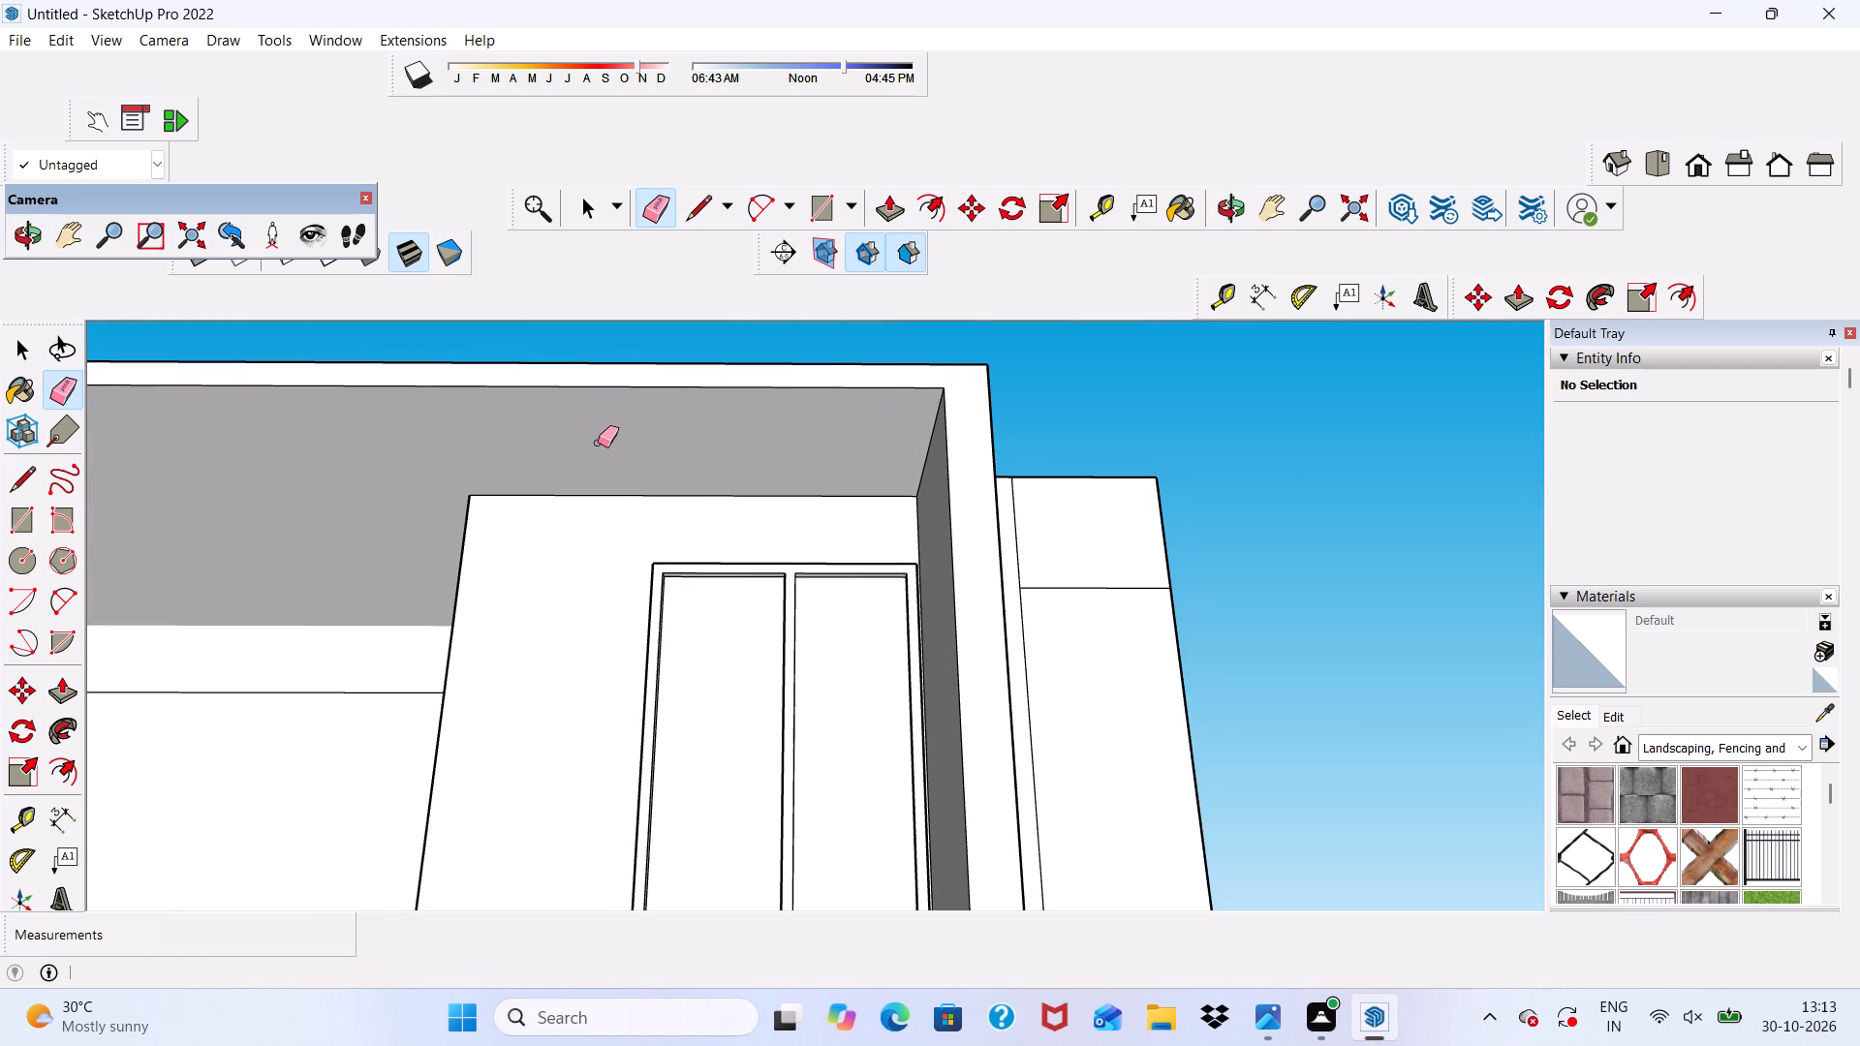
scroll(598, 443, up, 1)
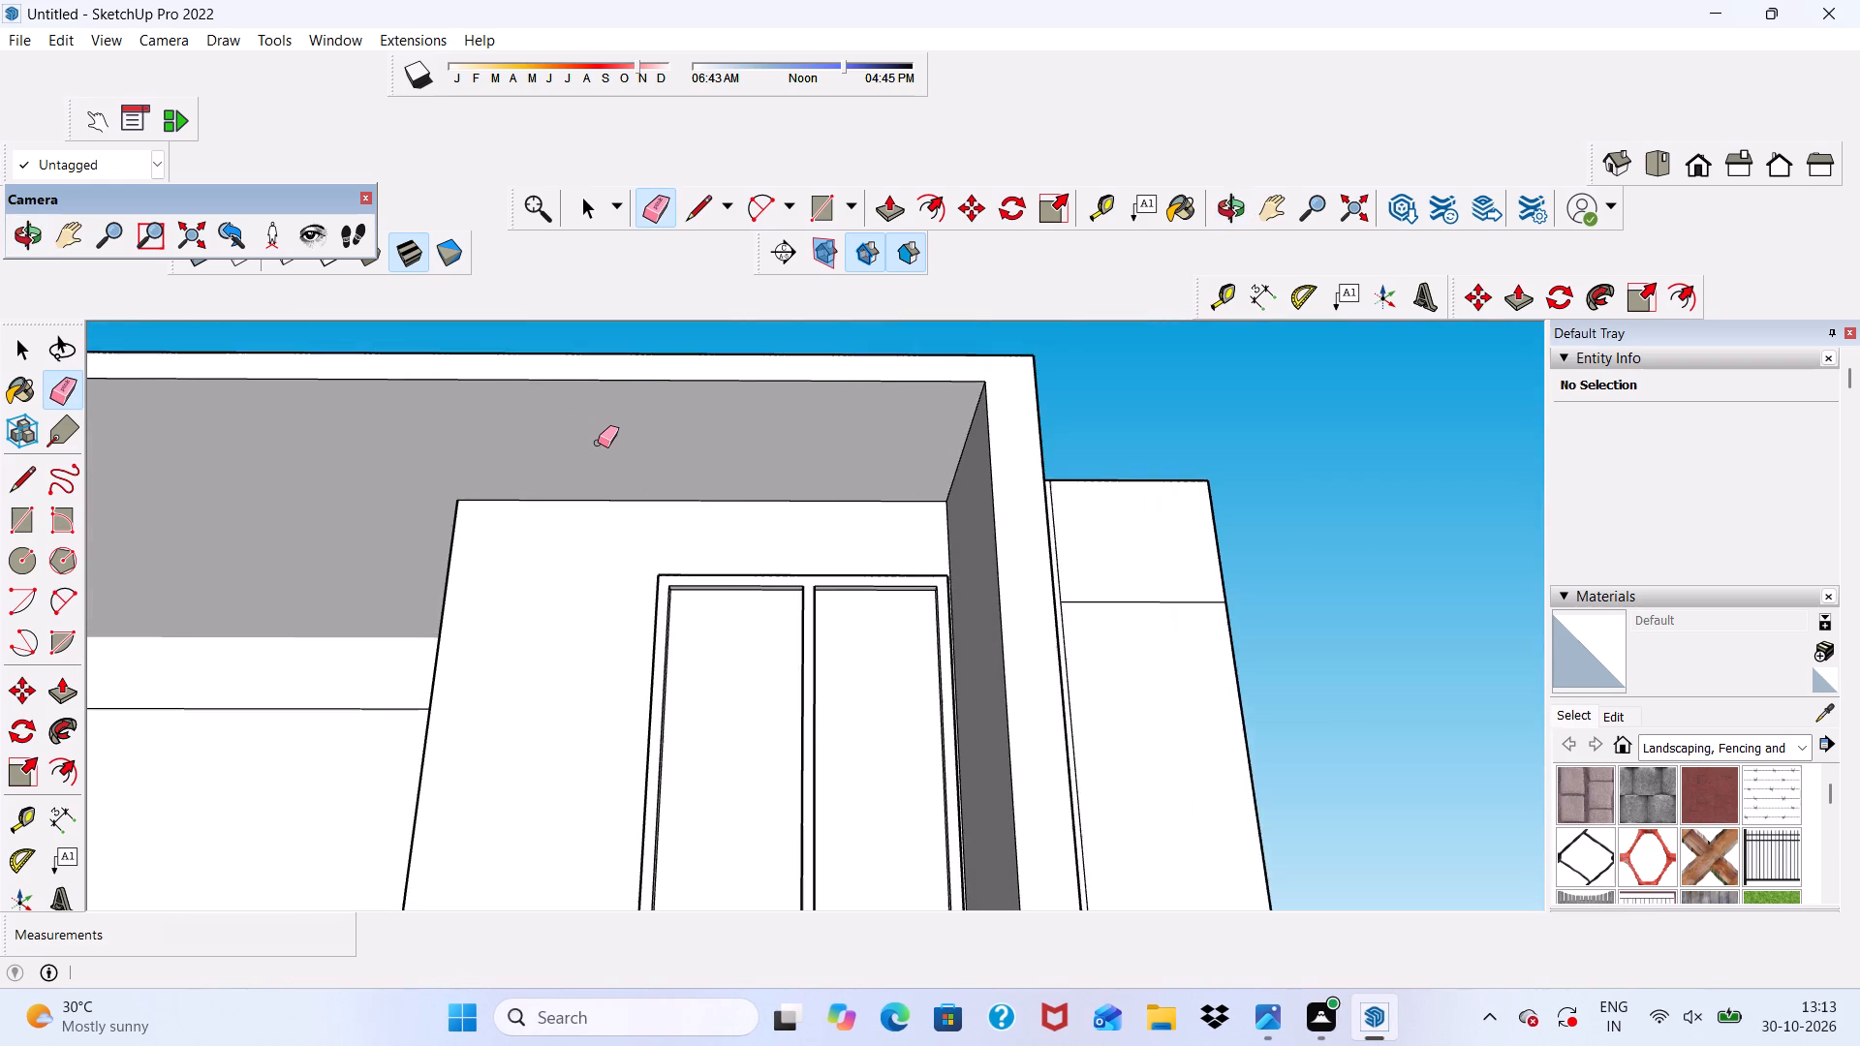
scroll(598, 443, down, 6)
scroll(730, 453, down, 5)
middle_drag(817, 477, 870, 560)
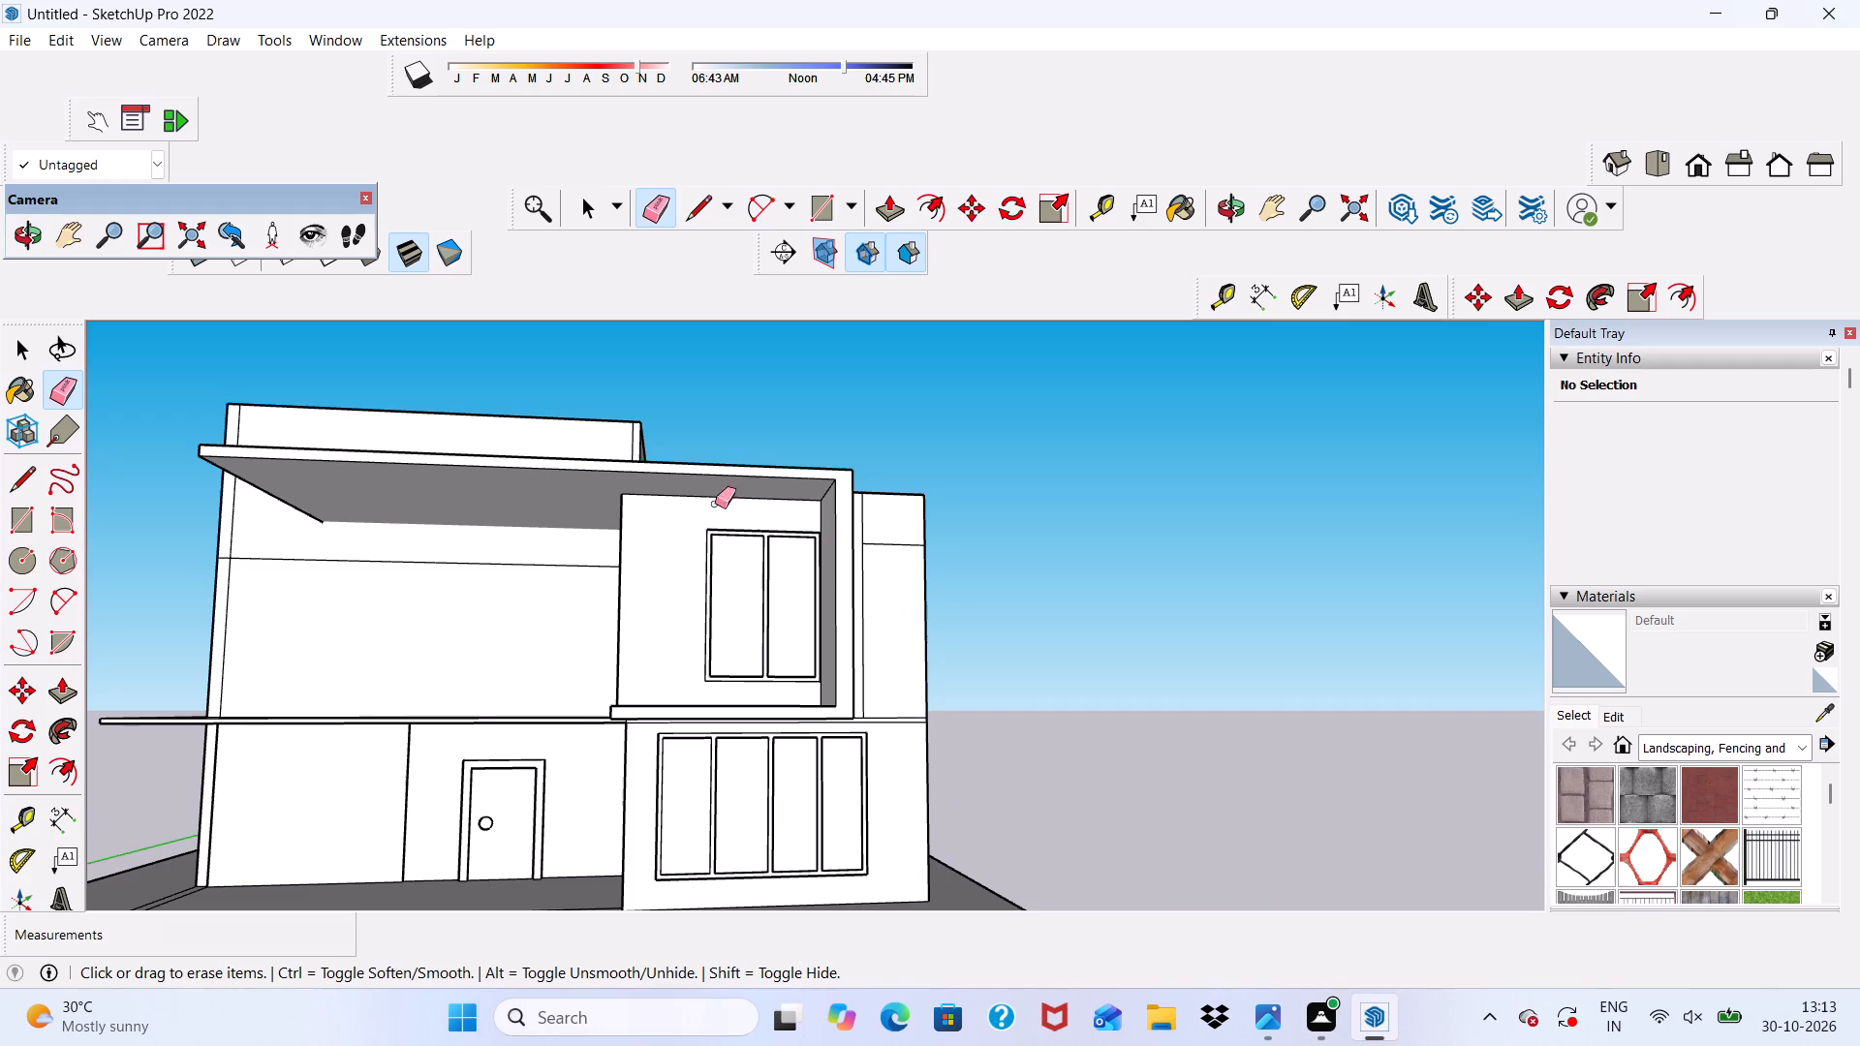
scroll(771, 218, up, 3)
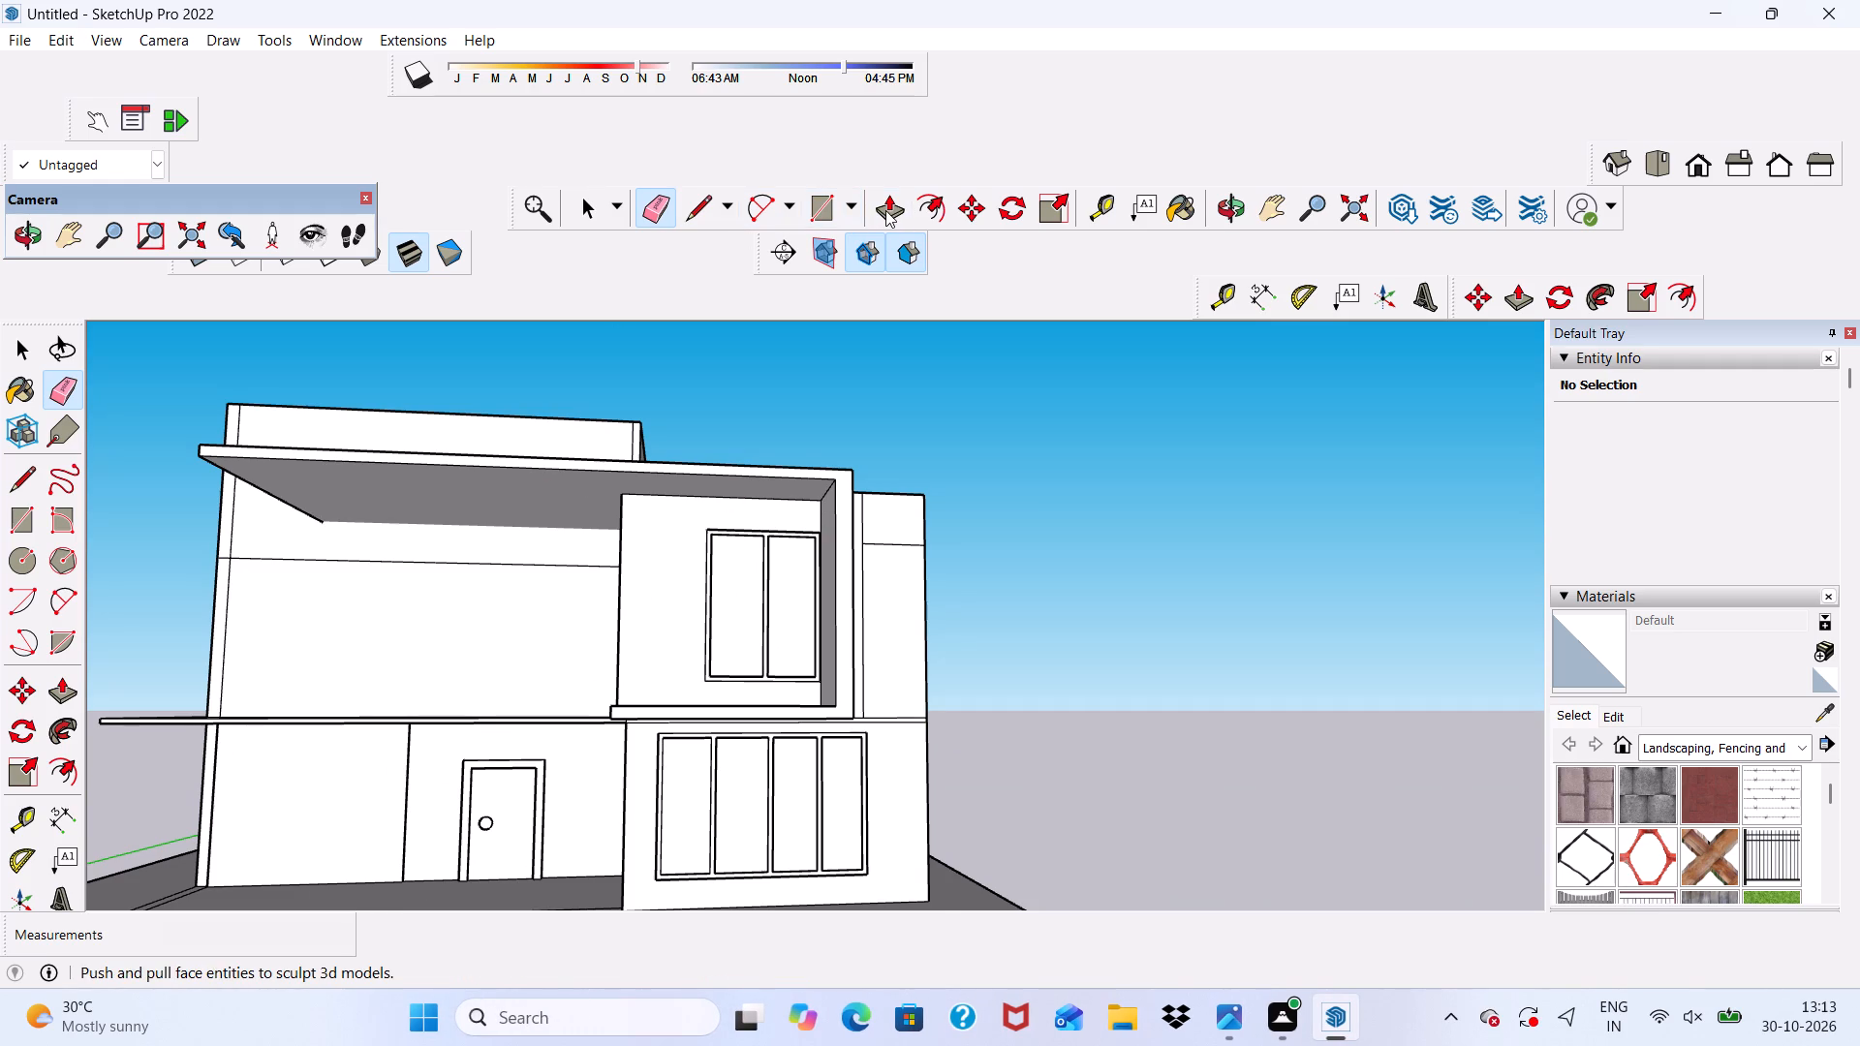
click(885, 210)
scroll(403, 509, up, 4)
click(480, 479)
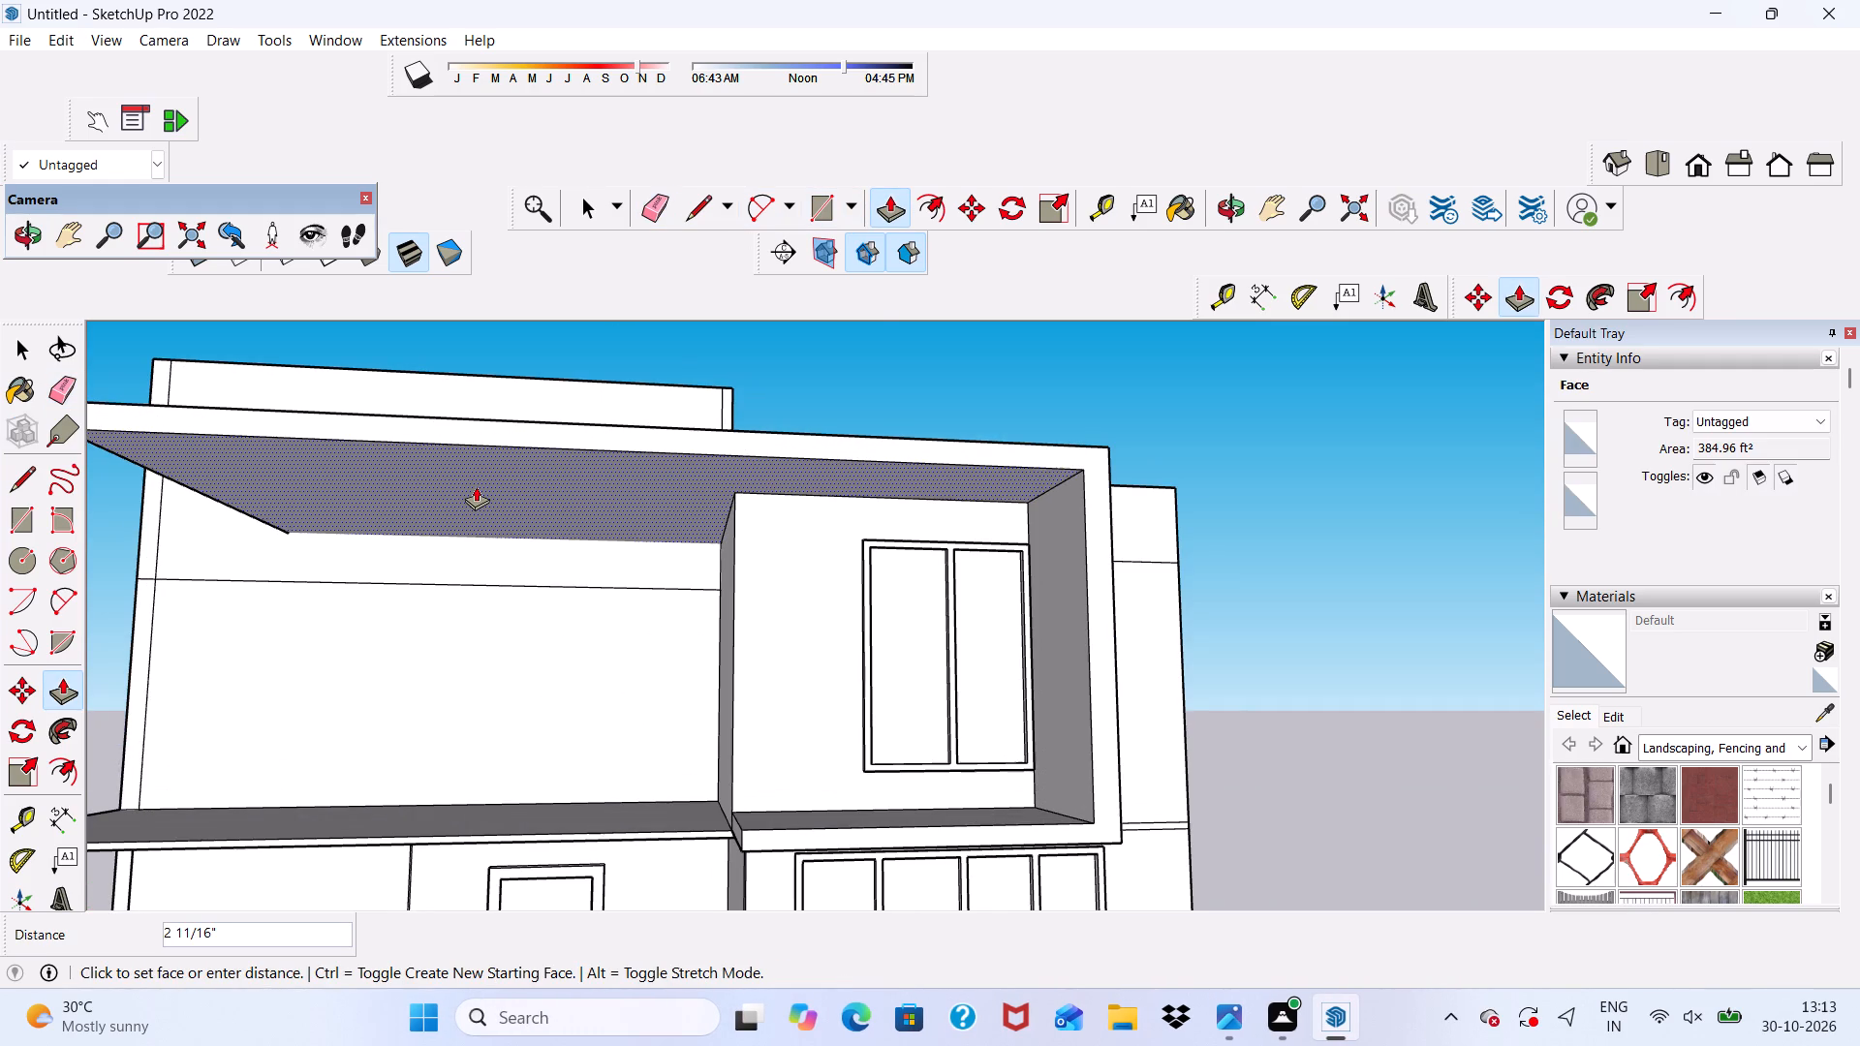
click(476, 486)
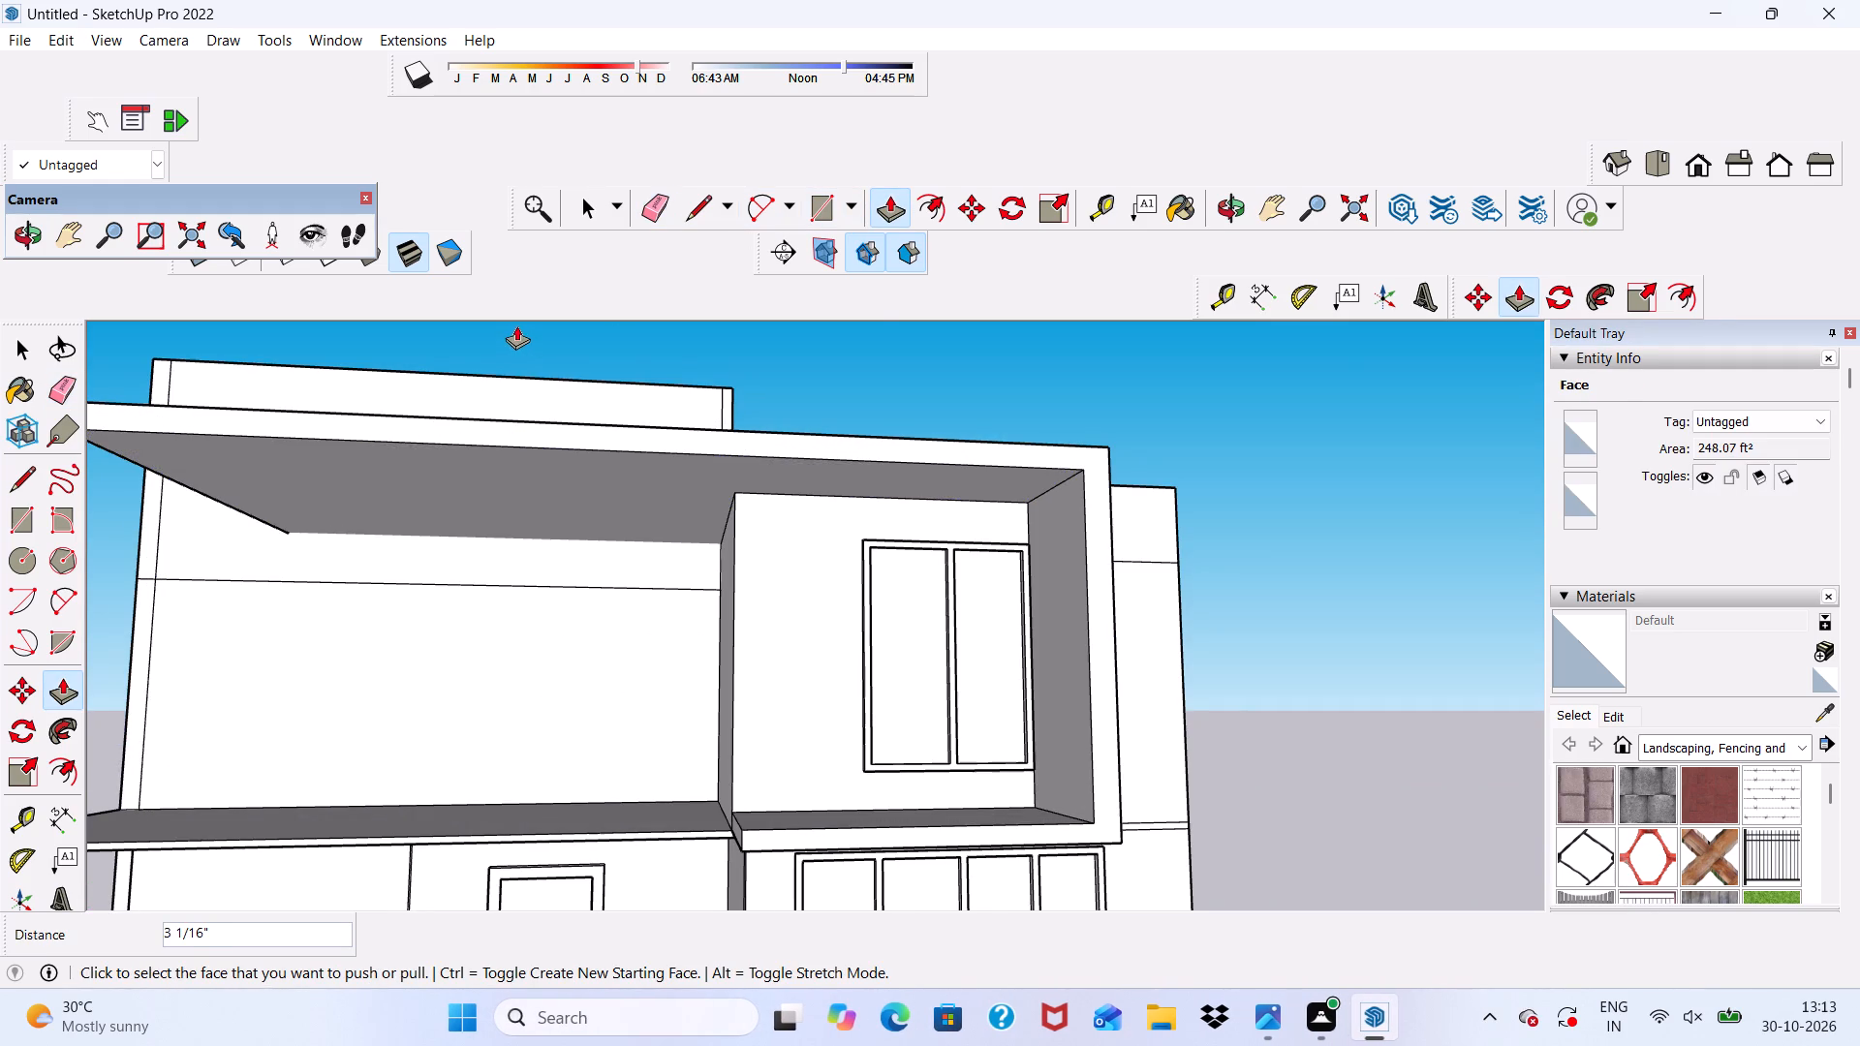
scroll(622, 254, down, 2)
middle_drag(689, 385, 573, 446)
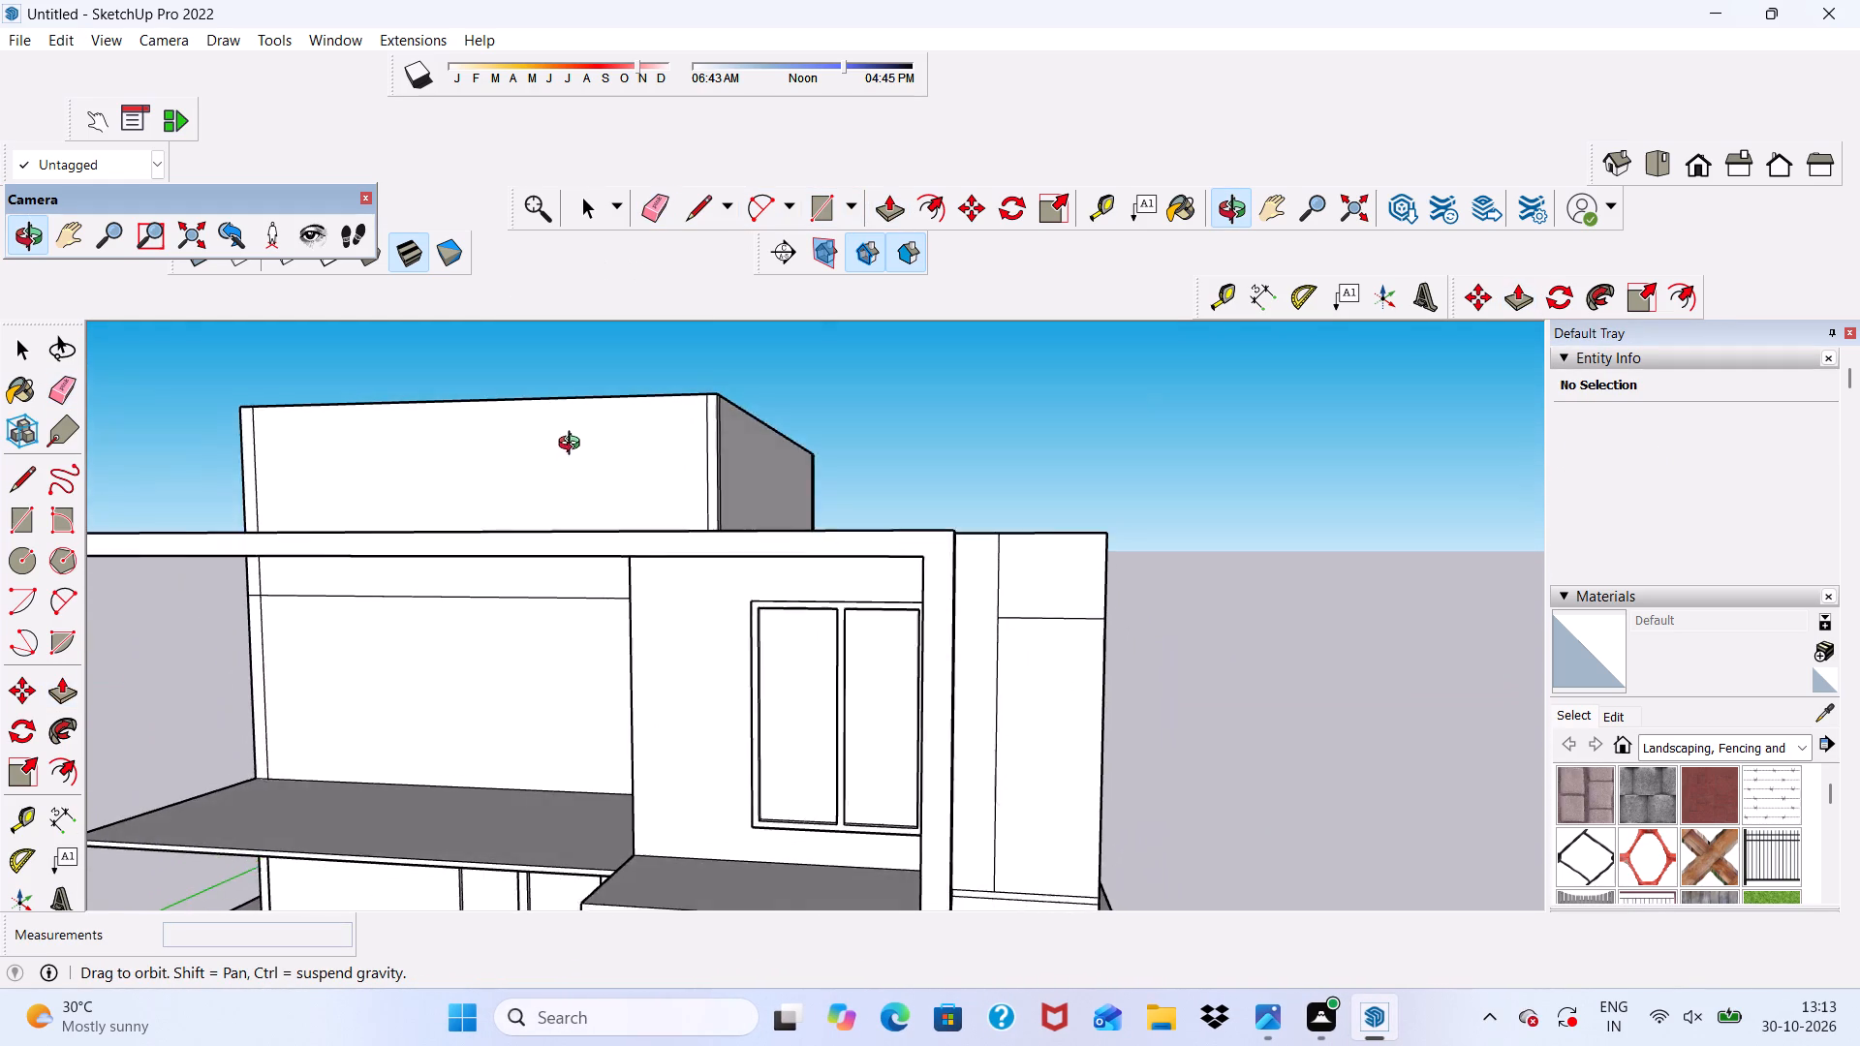
middle_drag(573, 446, 577, 492)
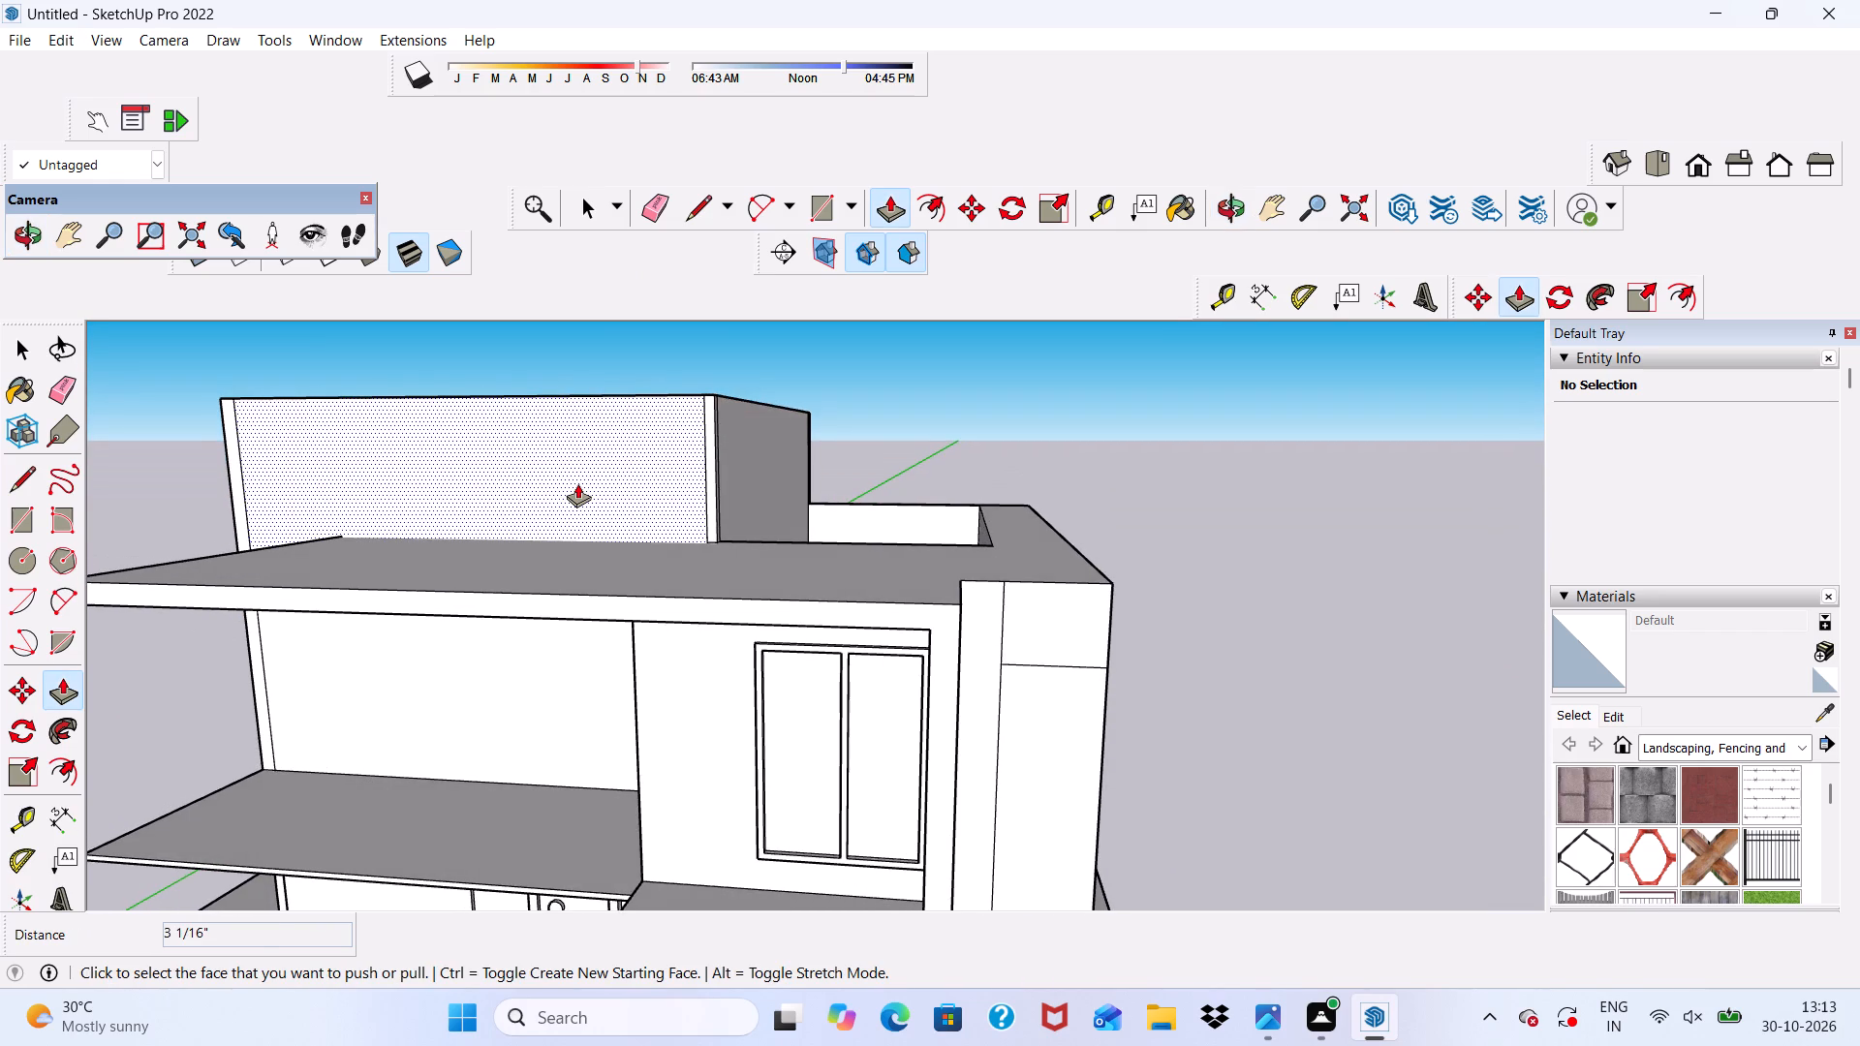
key(space)
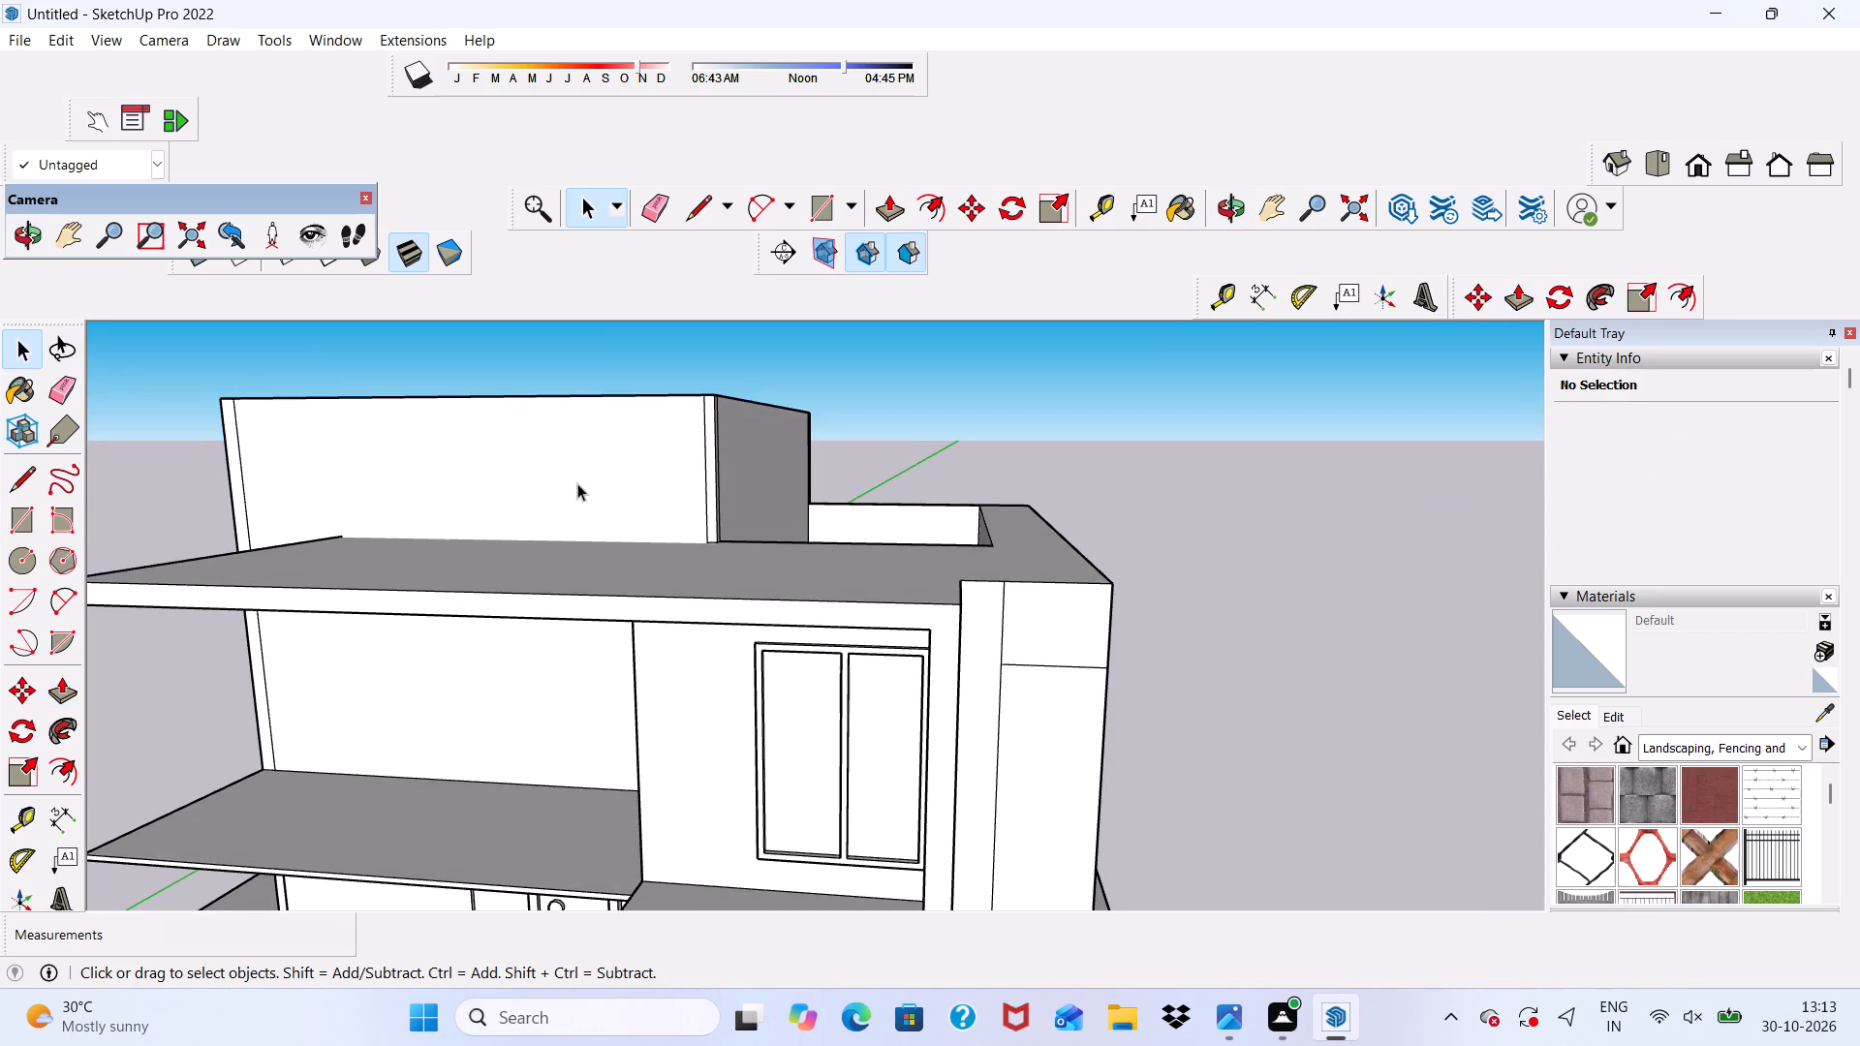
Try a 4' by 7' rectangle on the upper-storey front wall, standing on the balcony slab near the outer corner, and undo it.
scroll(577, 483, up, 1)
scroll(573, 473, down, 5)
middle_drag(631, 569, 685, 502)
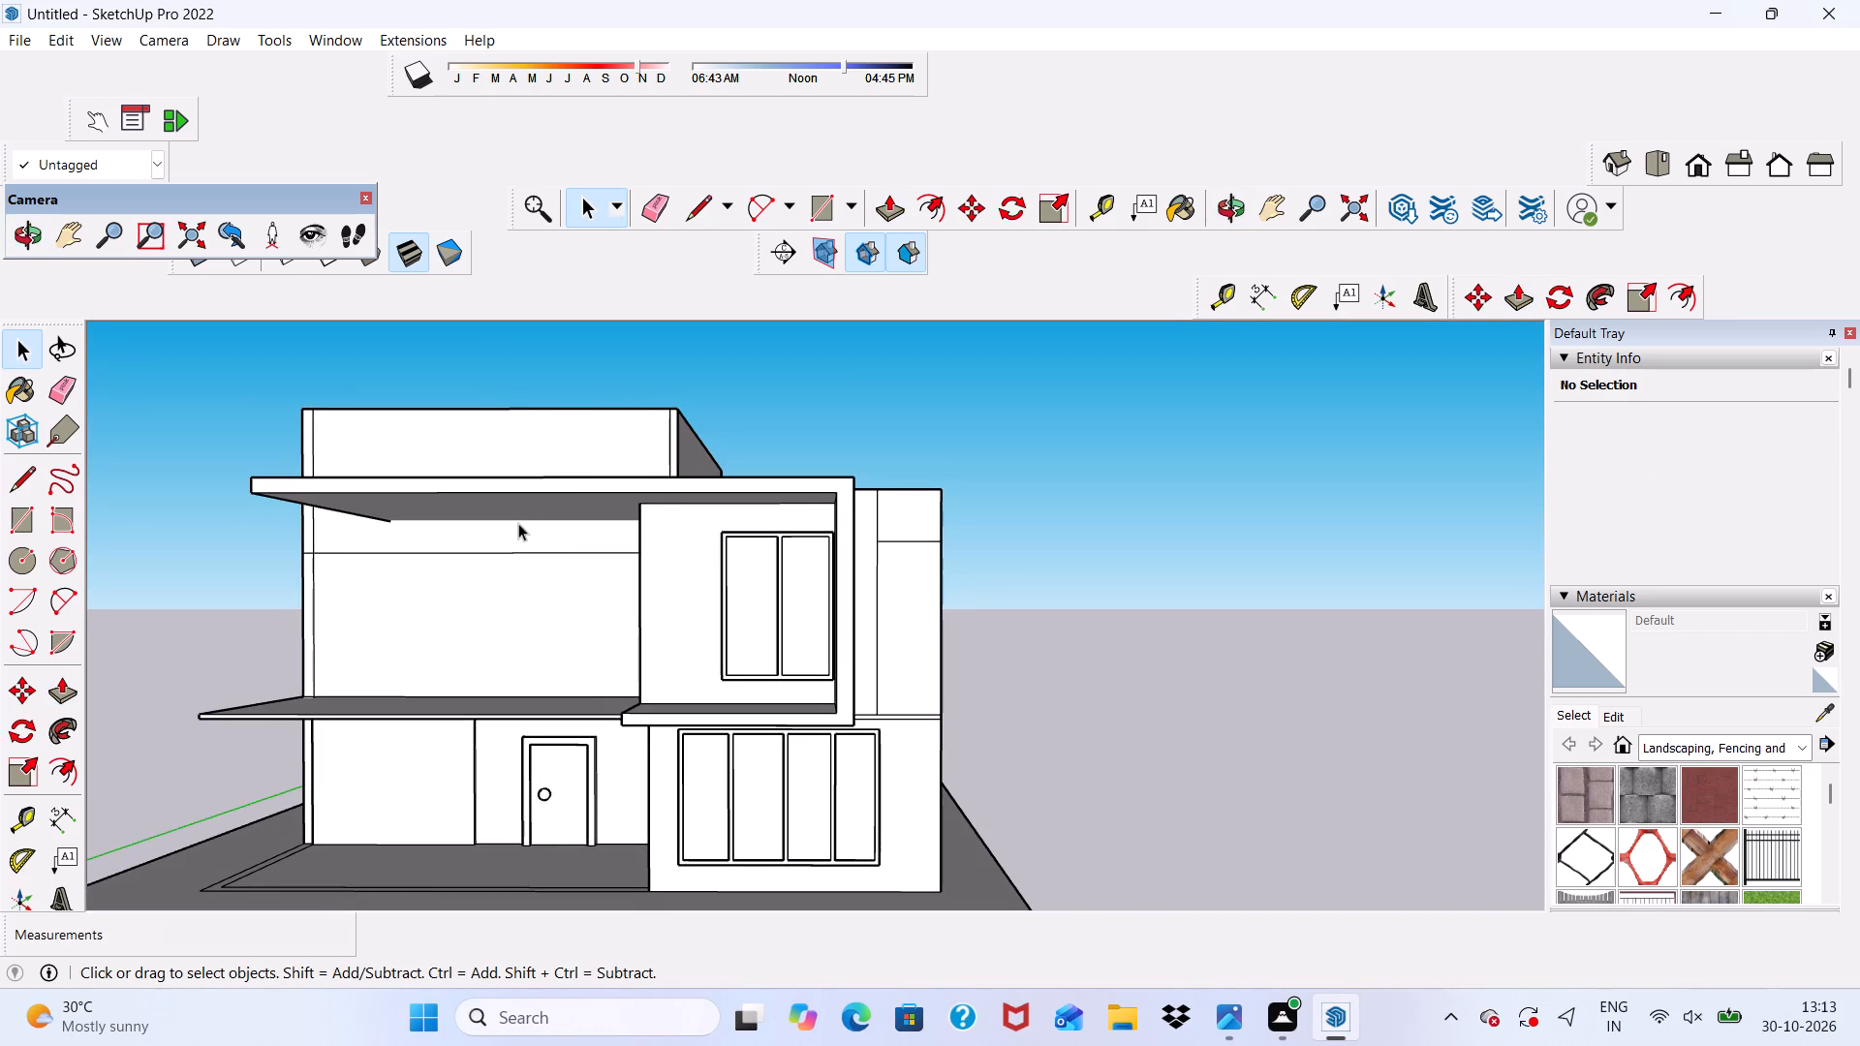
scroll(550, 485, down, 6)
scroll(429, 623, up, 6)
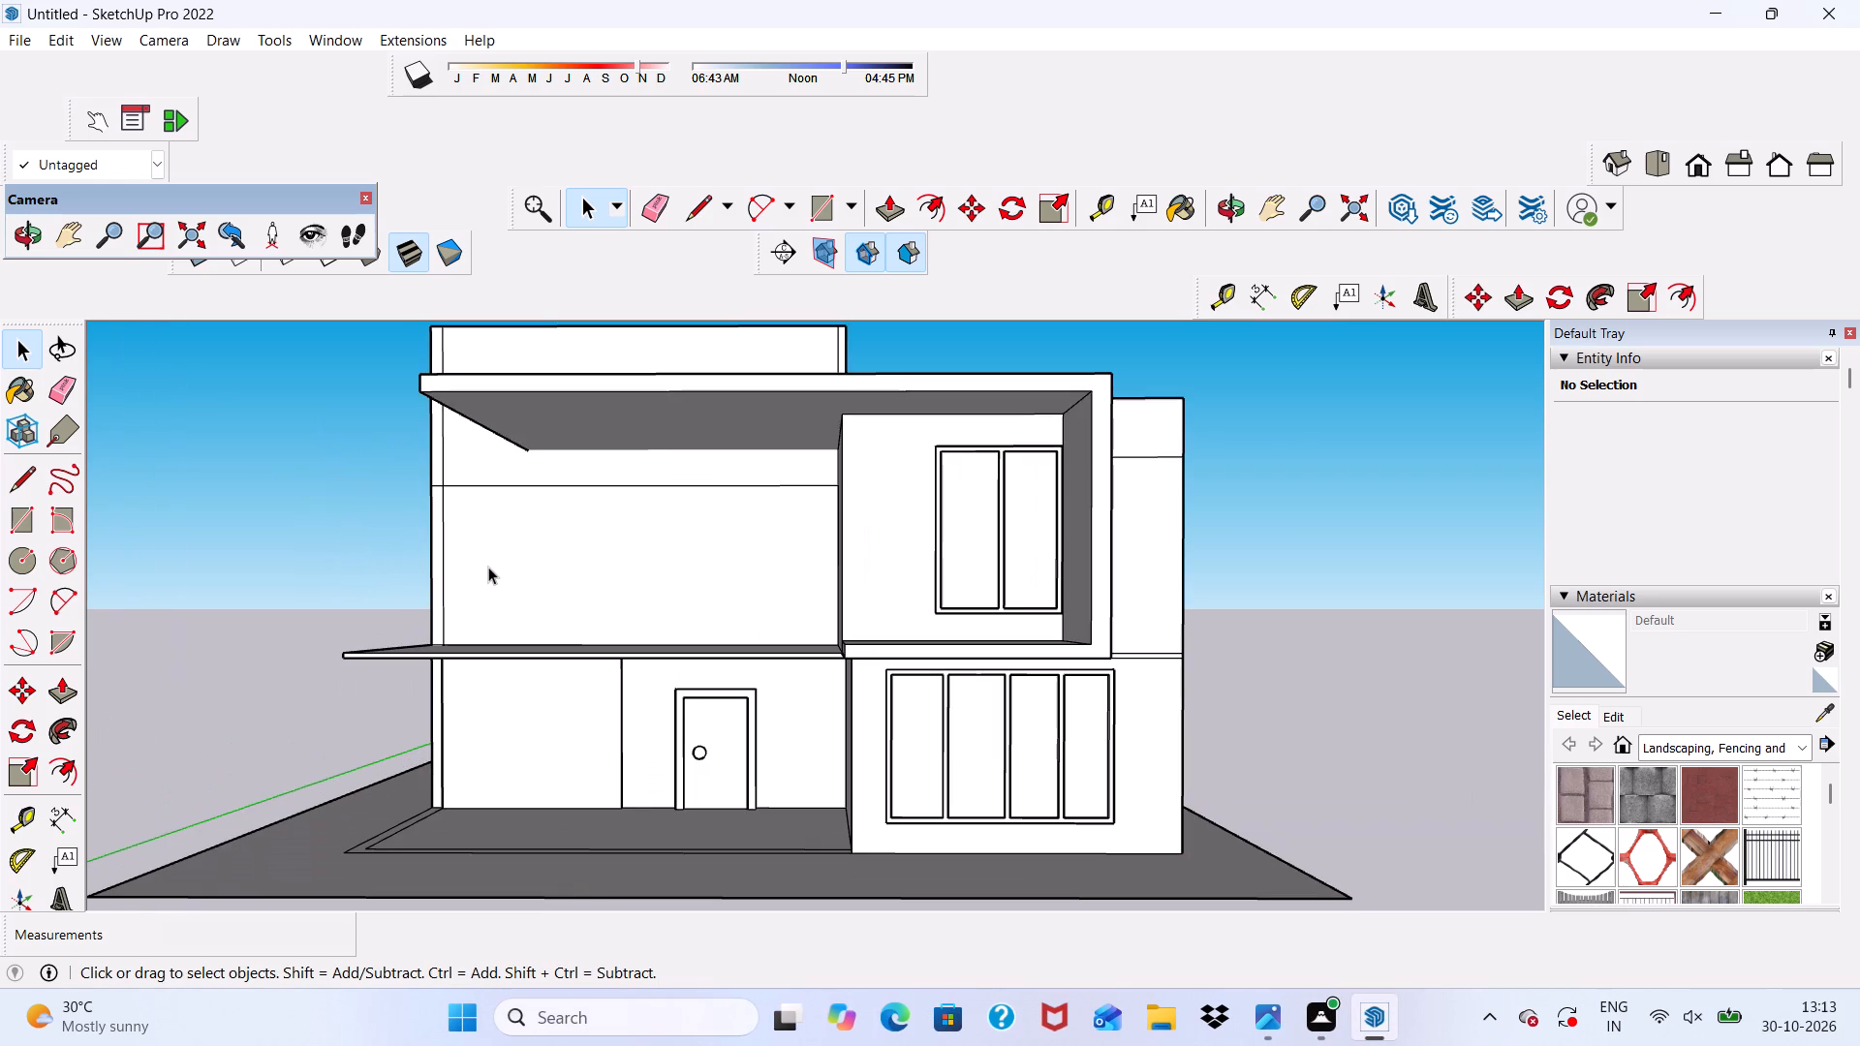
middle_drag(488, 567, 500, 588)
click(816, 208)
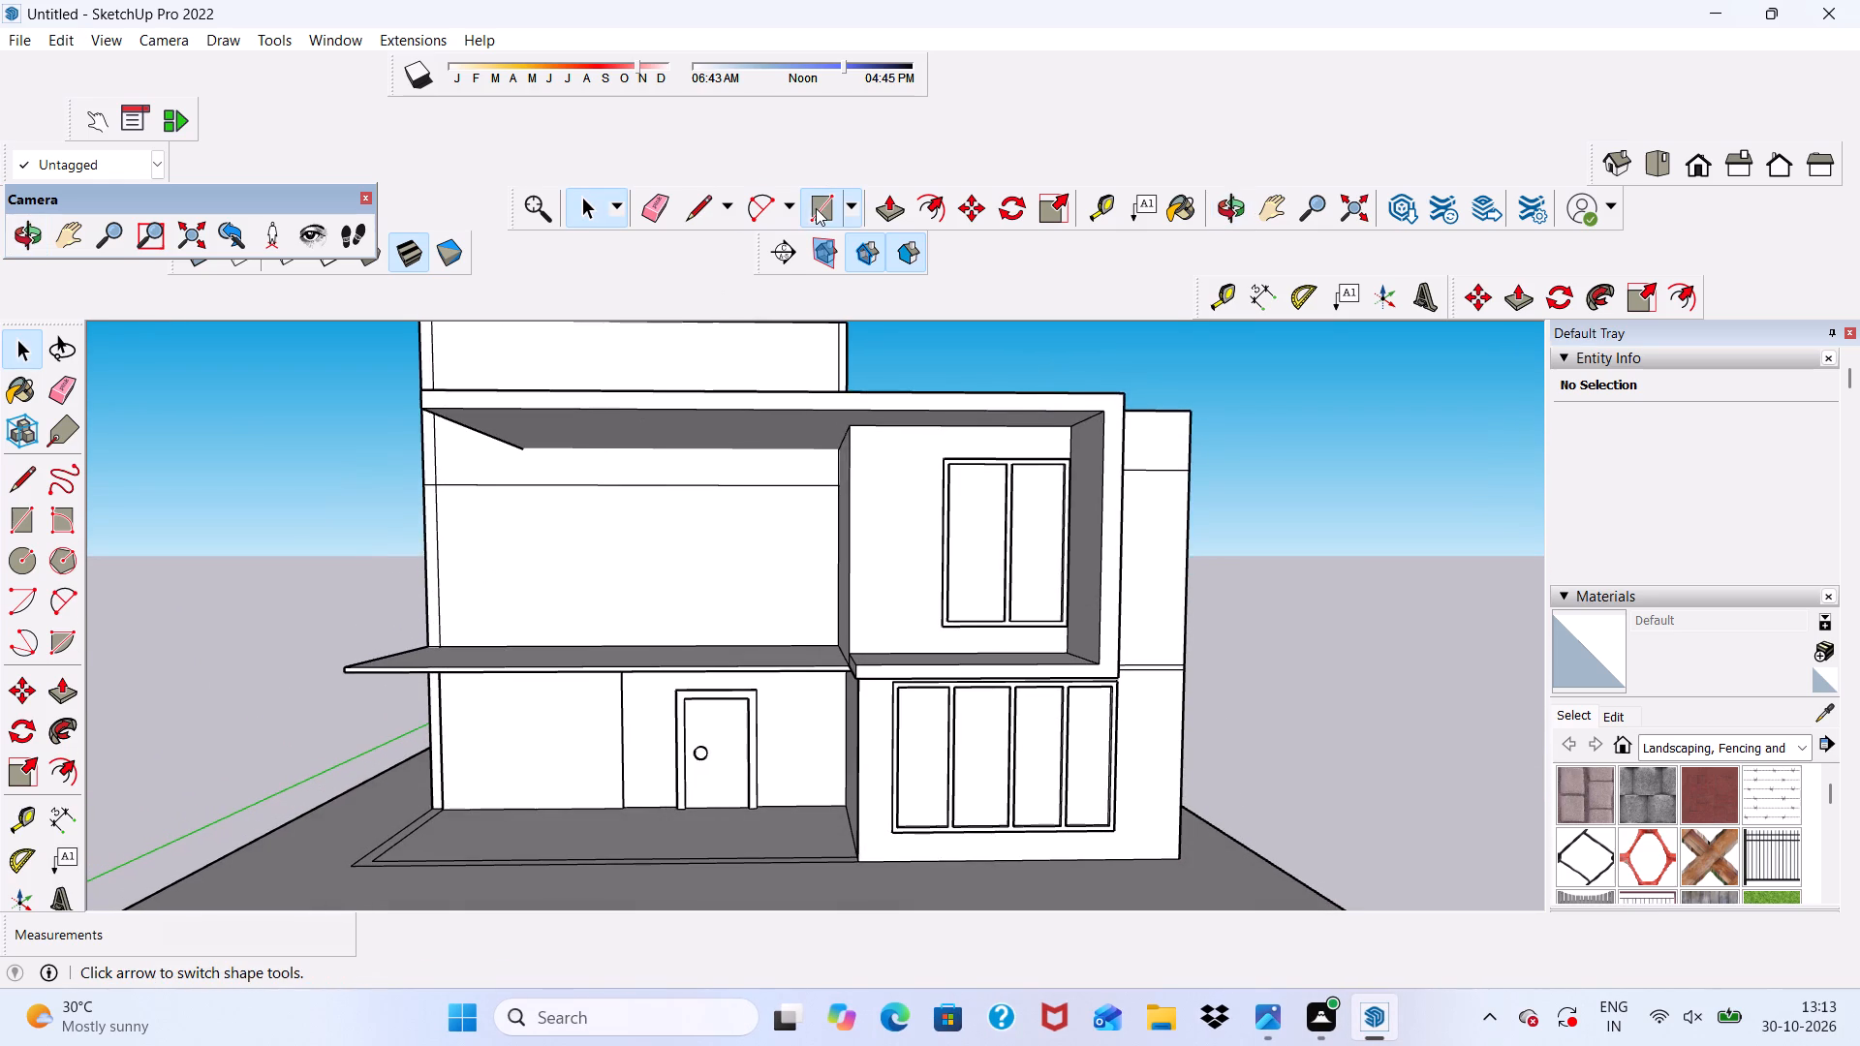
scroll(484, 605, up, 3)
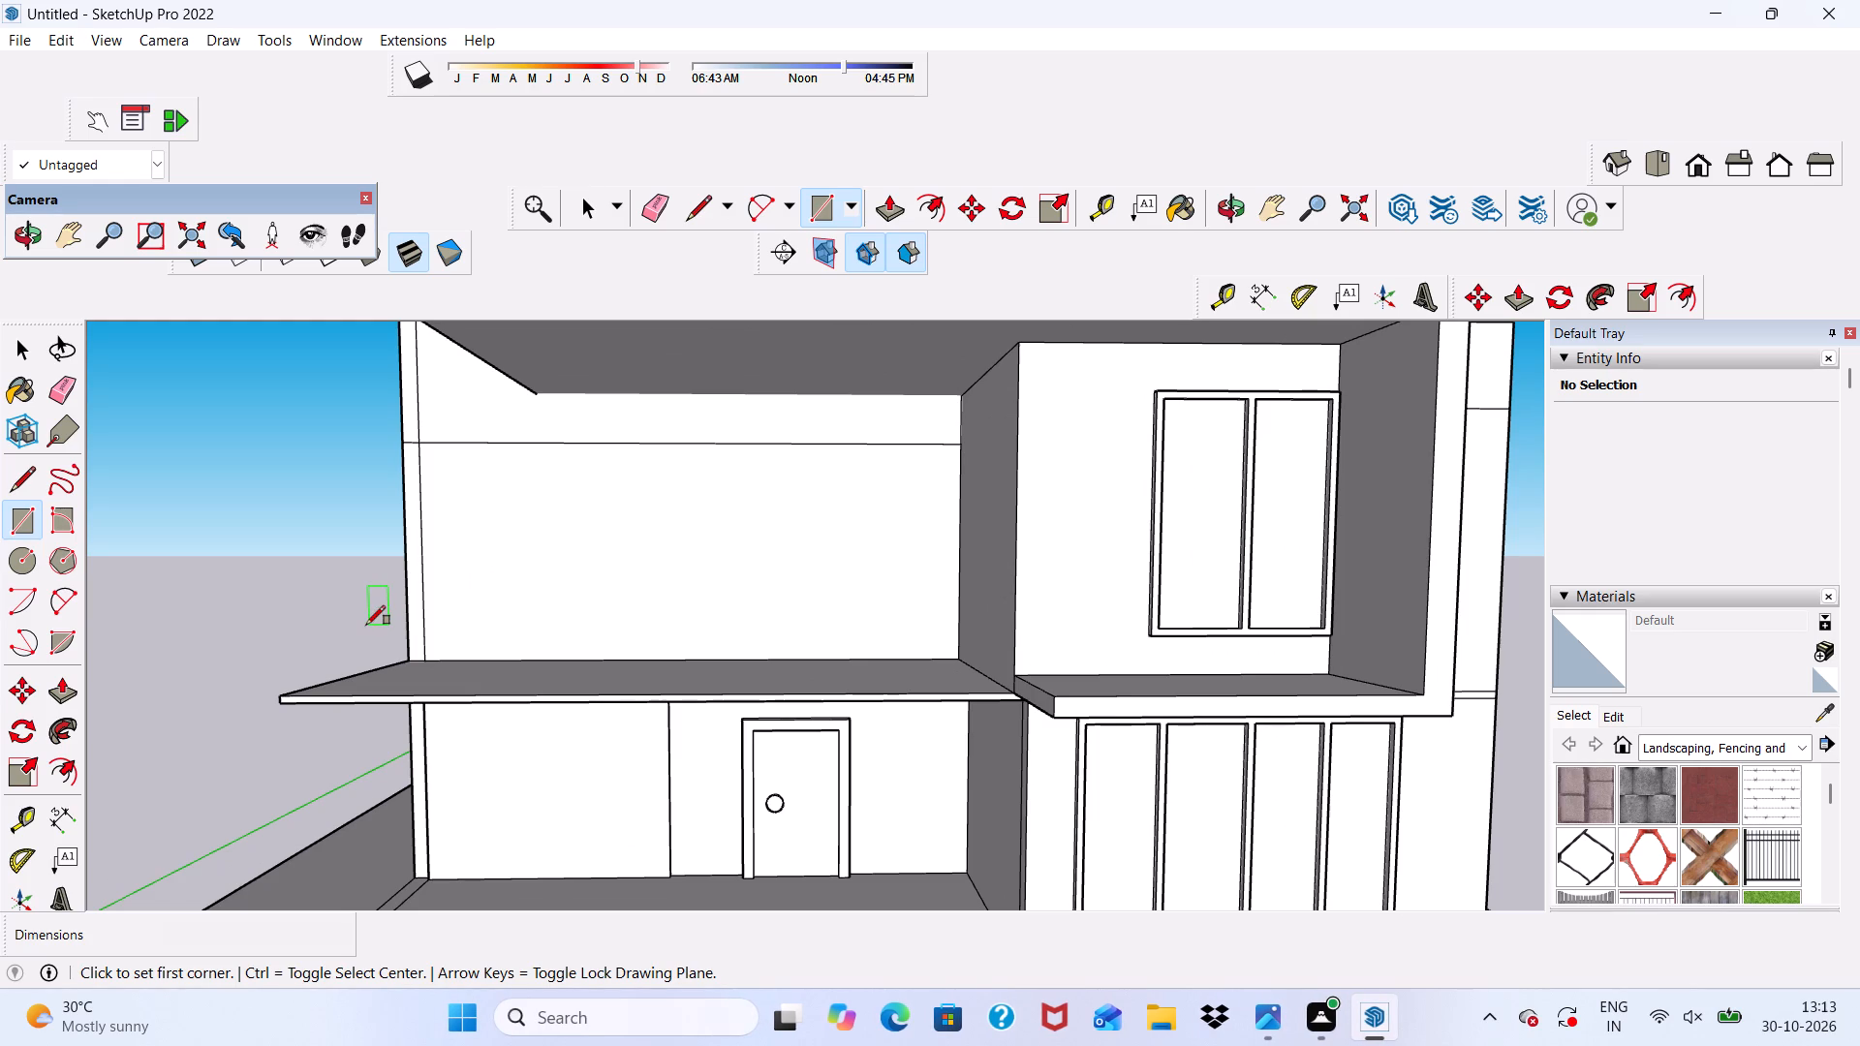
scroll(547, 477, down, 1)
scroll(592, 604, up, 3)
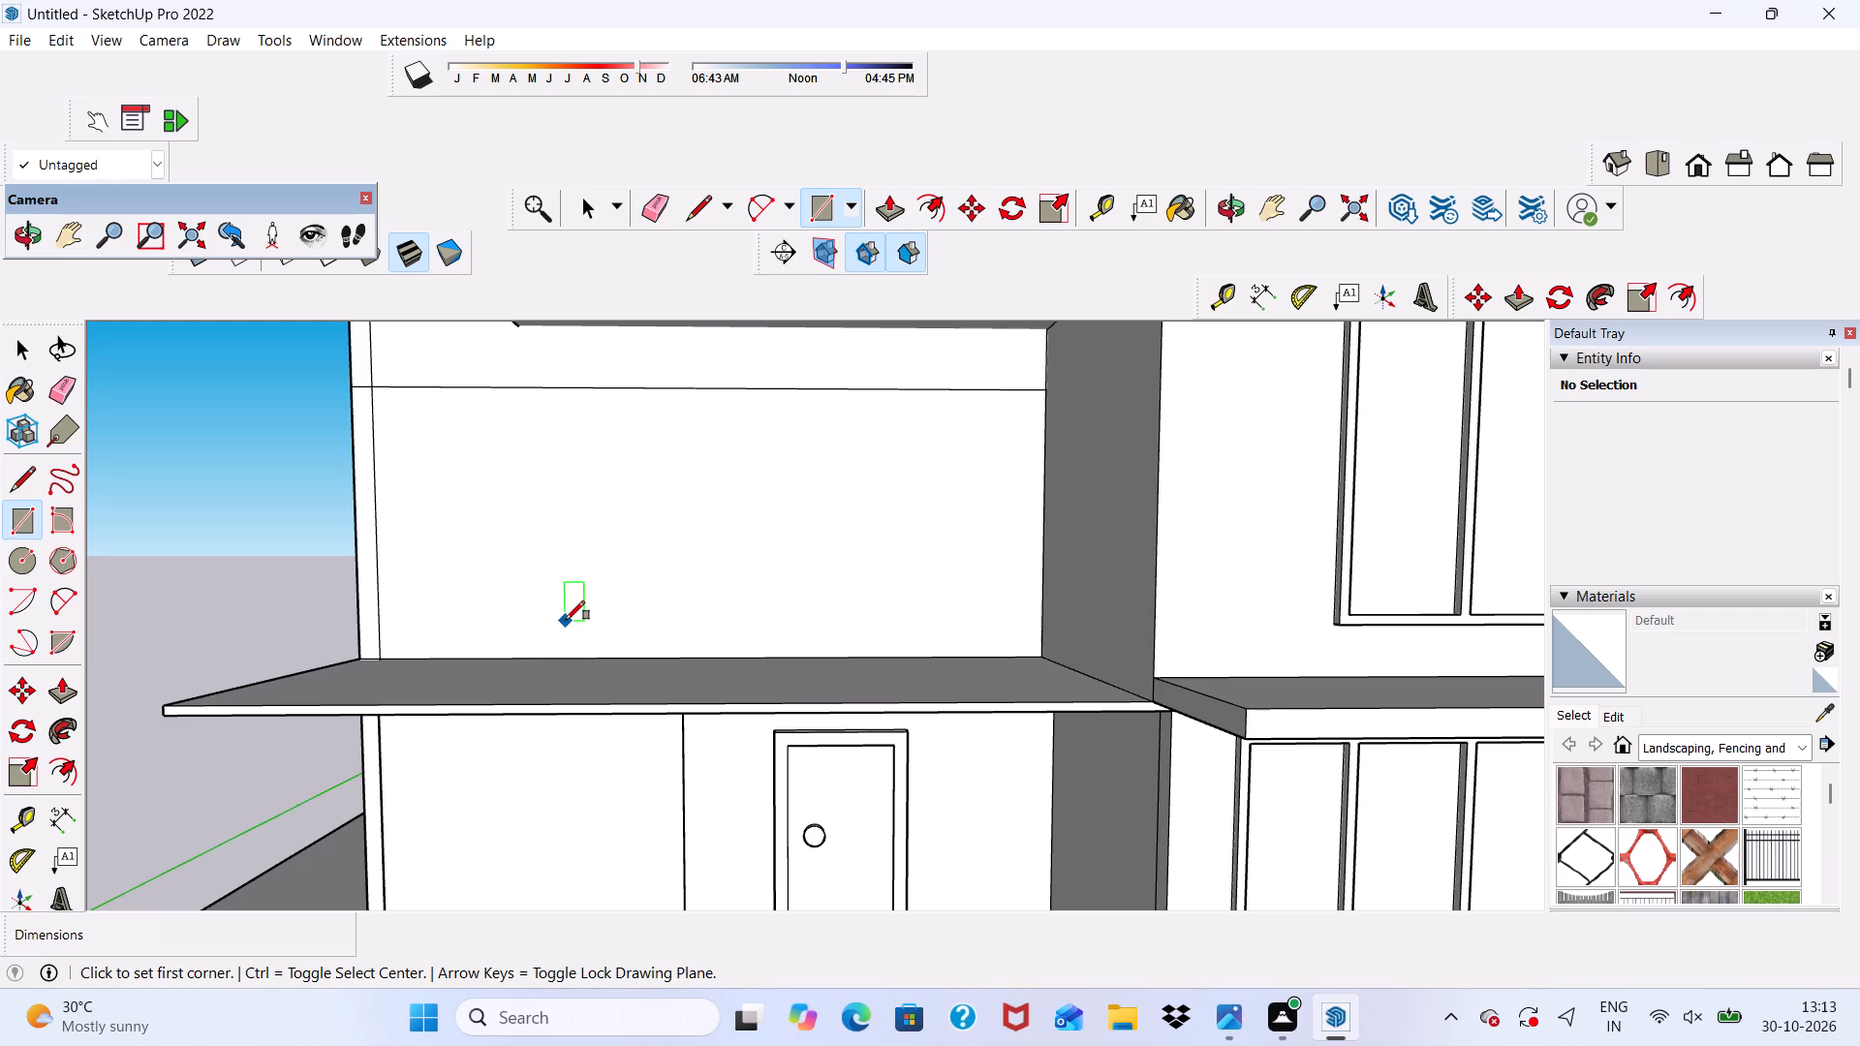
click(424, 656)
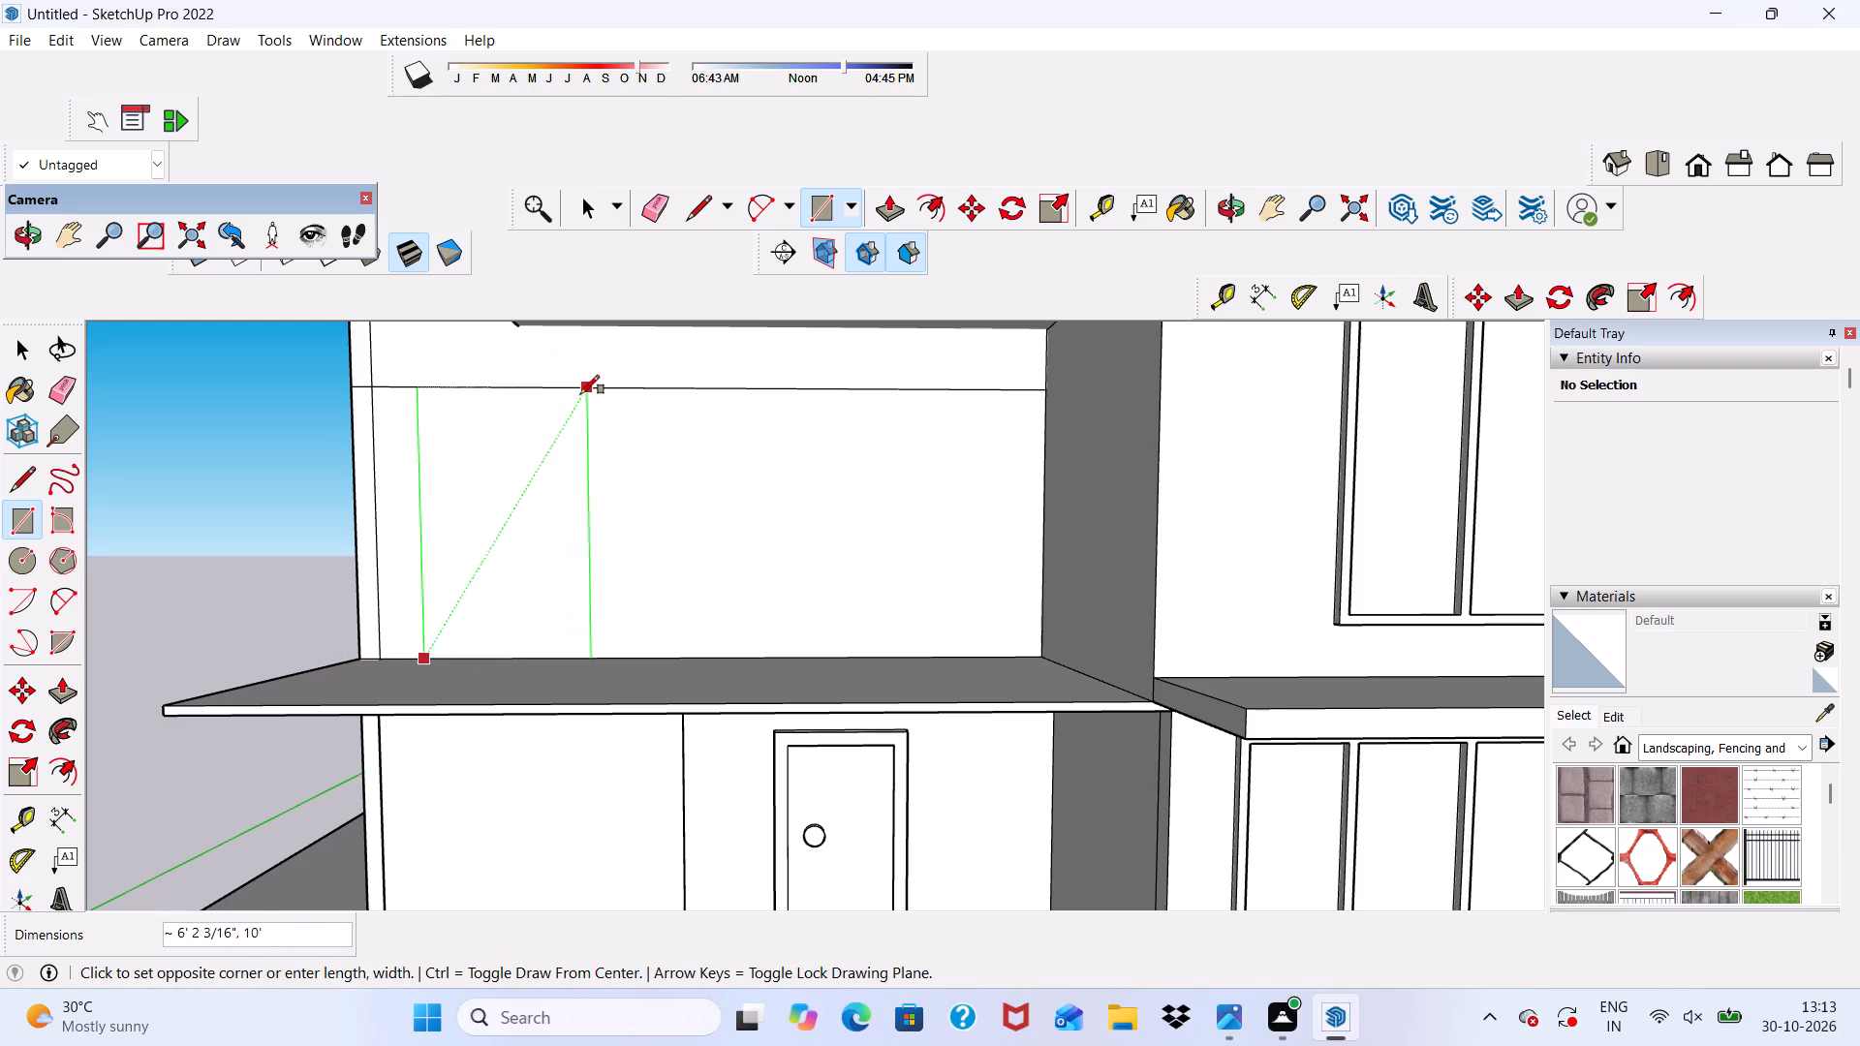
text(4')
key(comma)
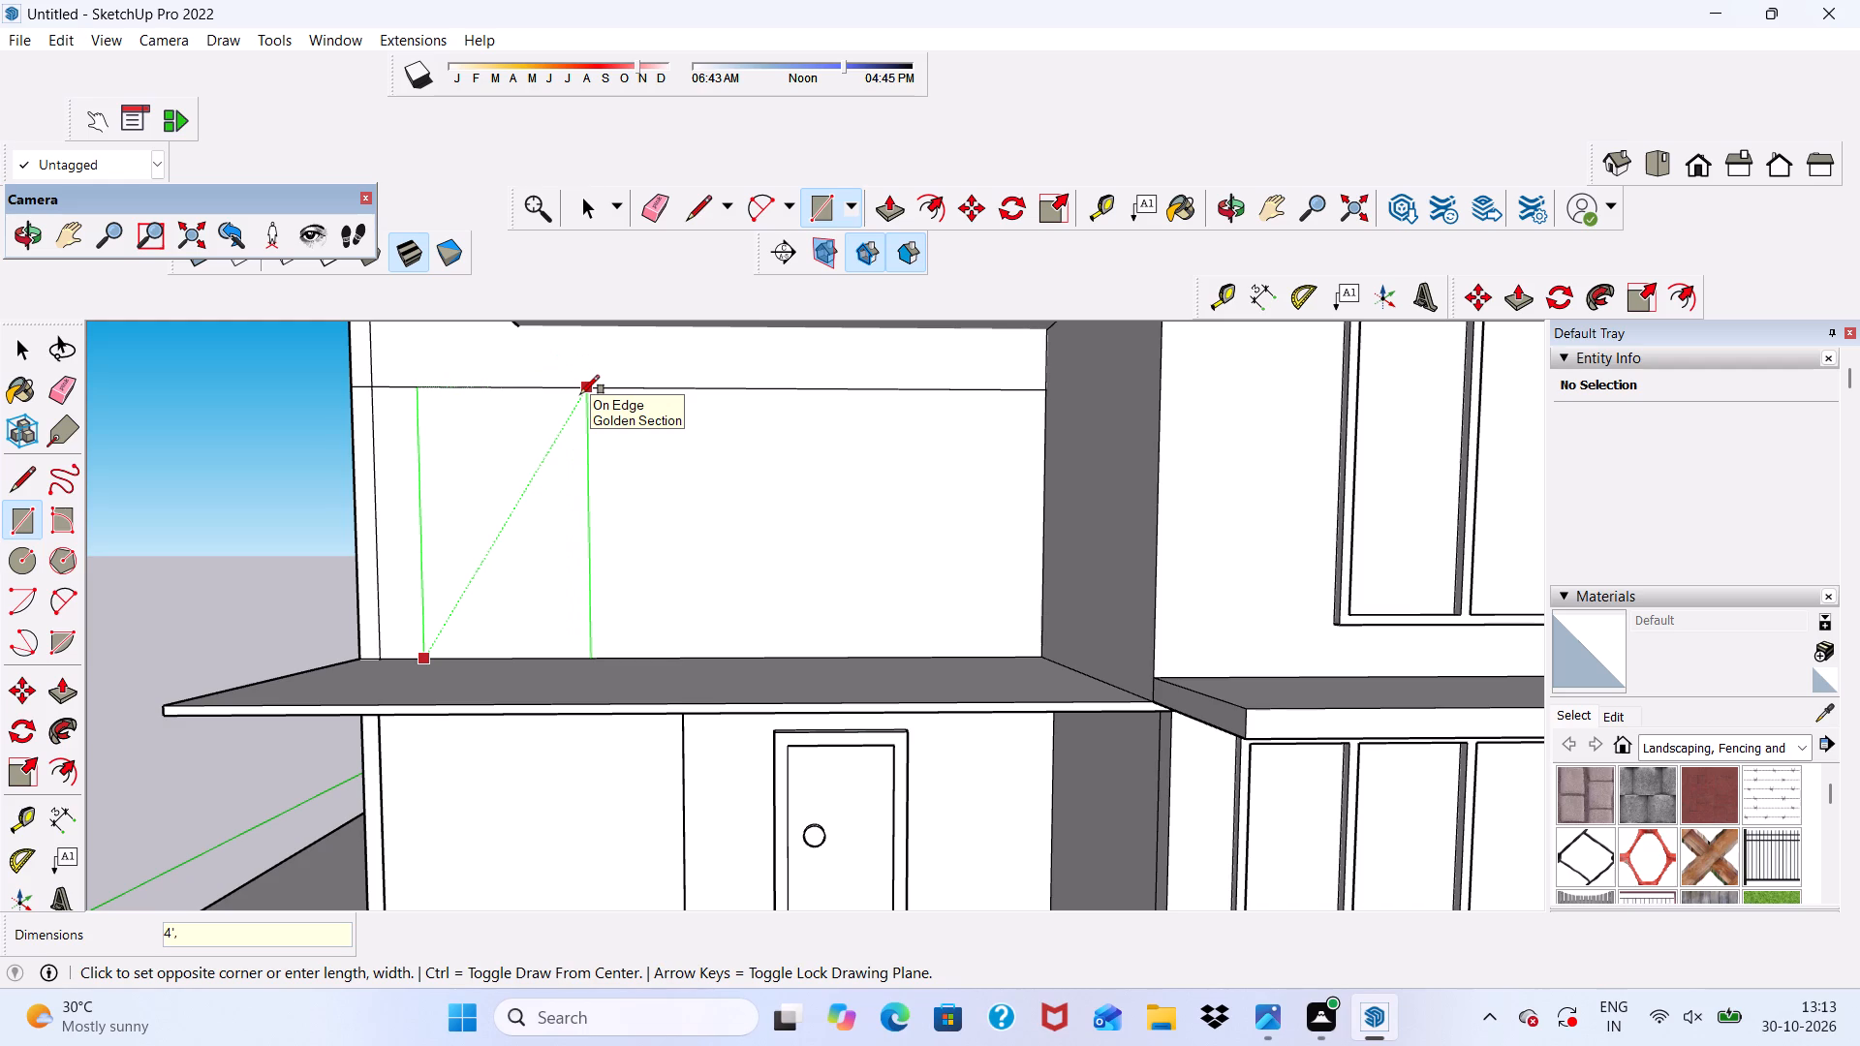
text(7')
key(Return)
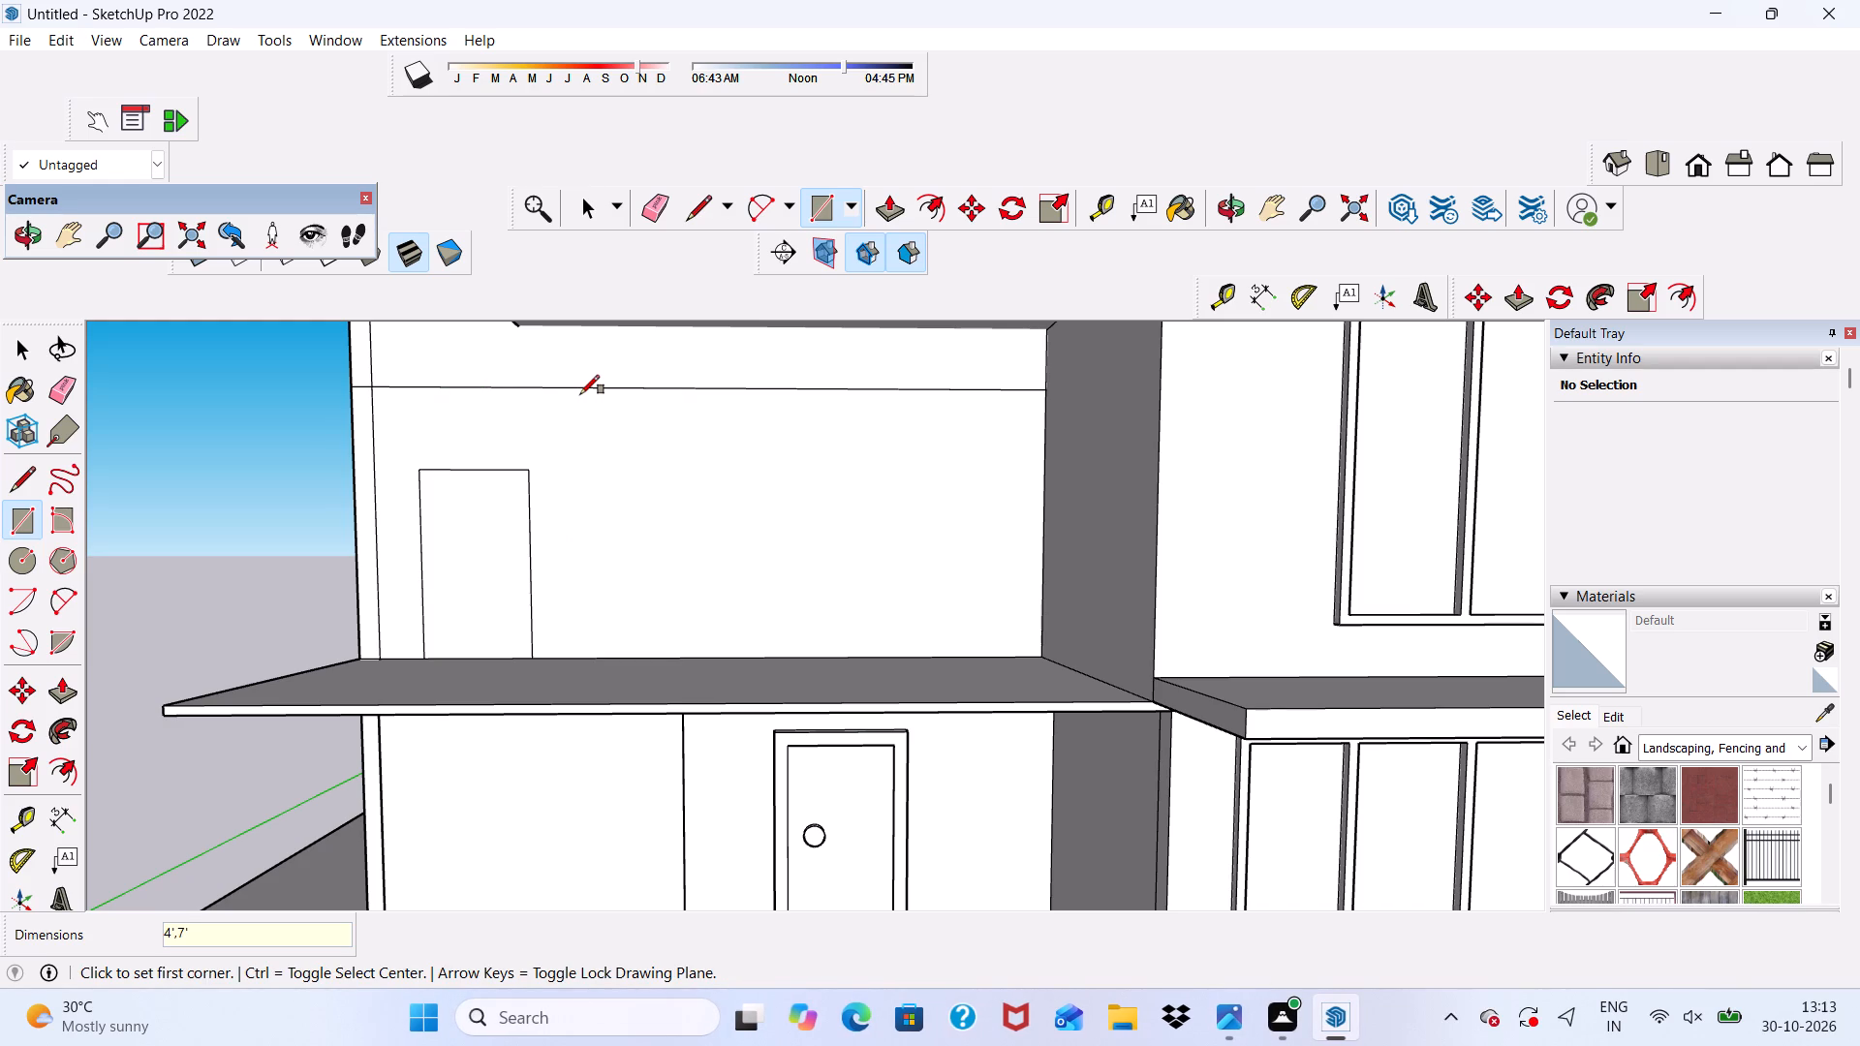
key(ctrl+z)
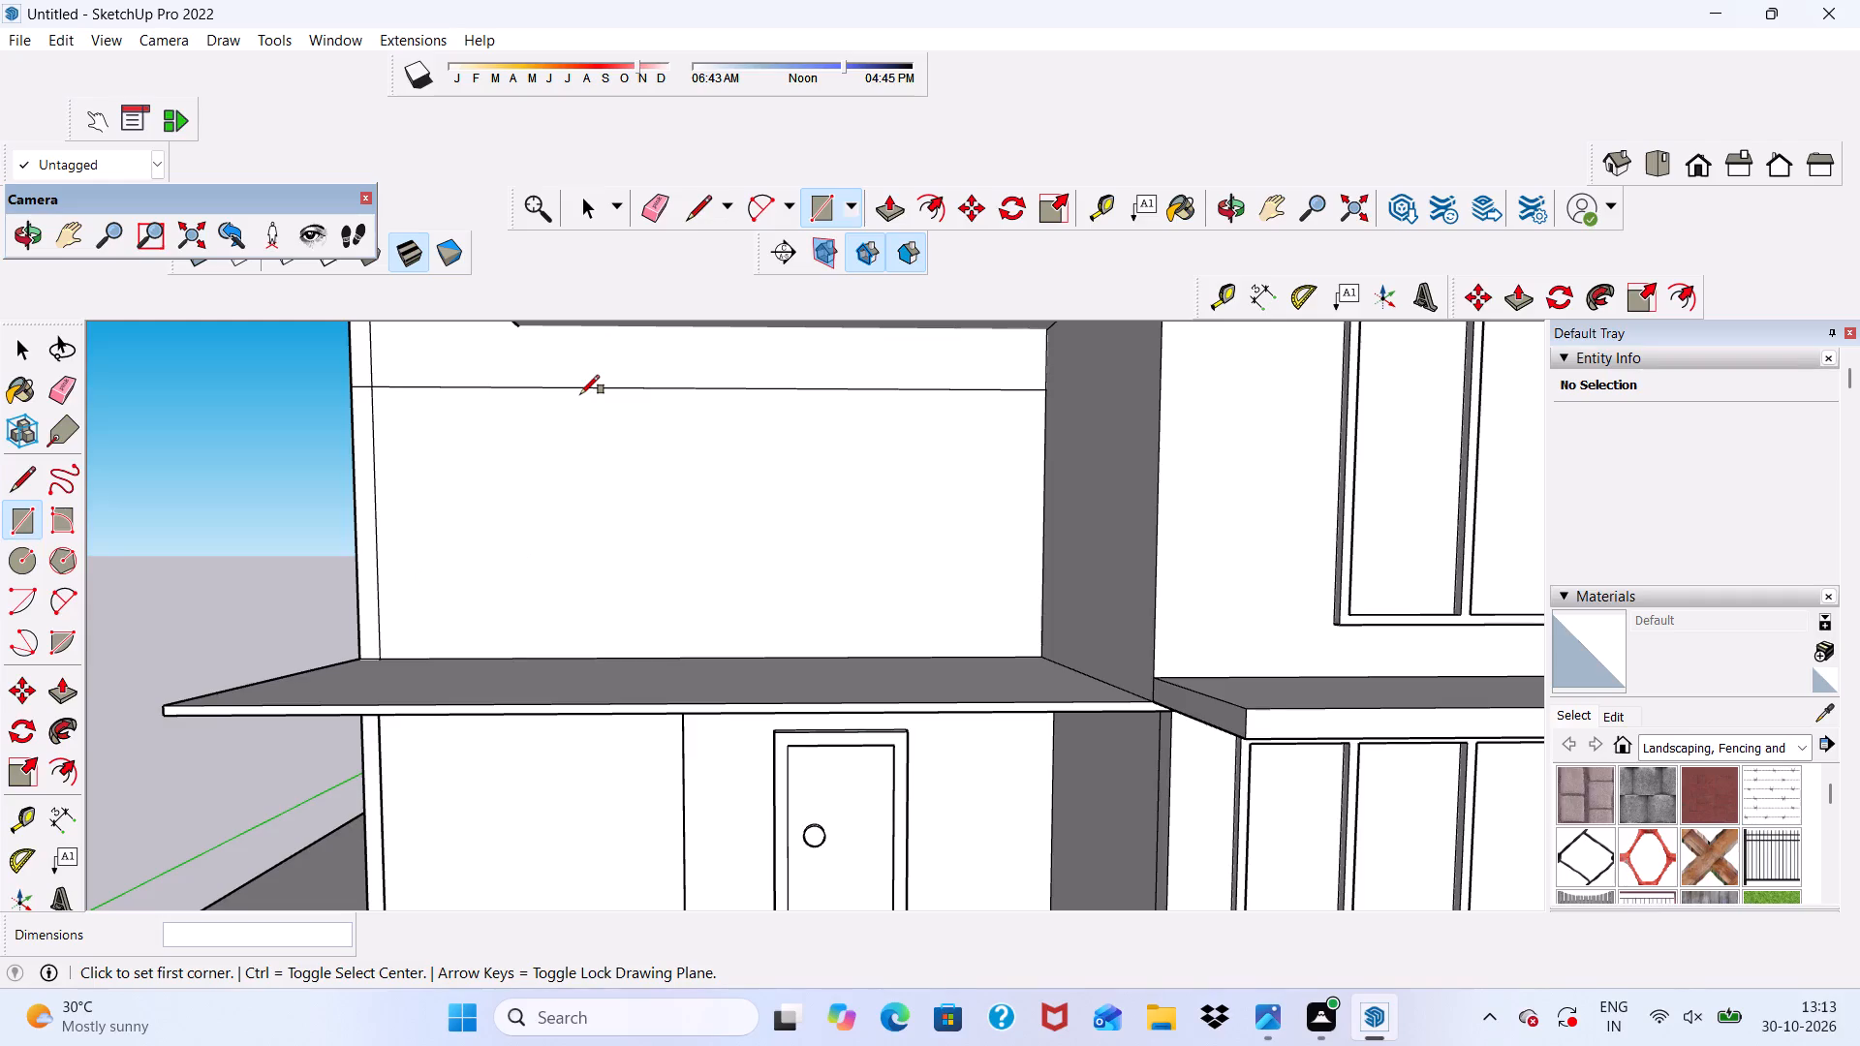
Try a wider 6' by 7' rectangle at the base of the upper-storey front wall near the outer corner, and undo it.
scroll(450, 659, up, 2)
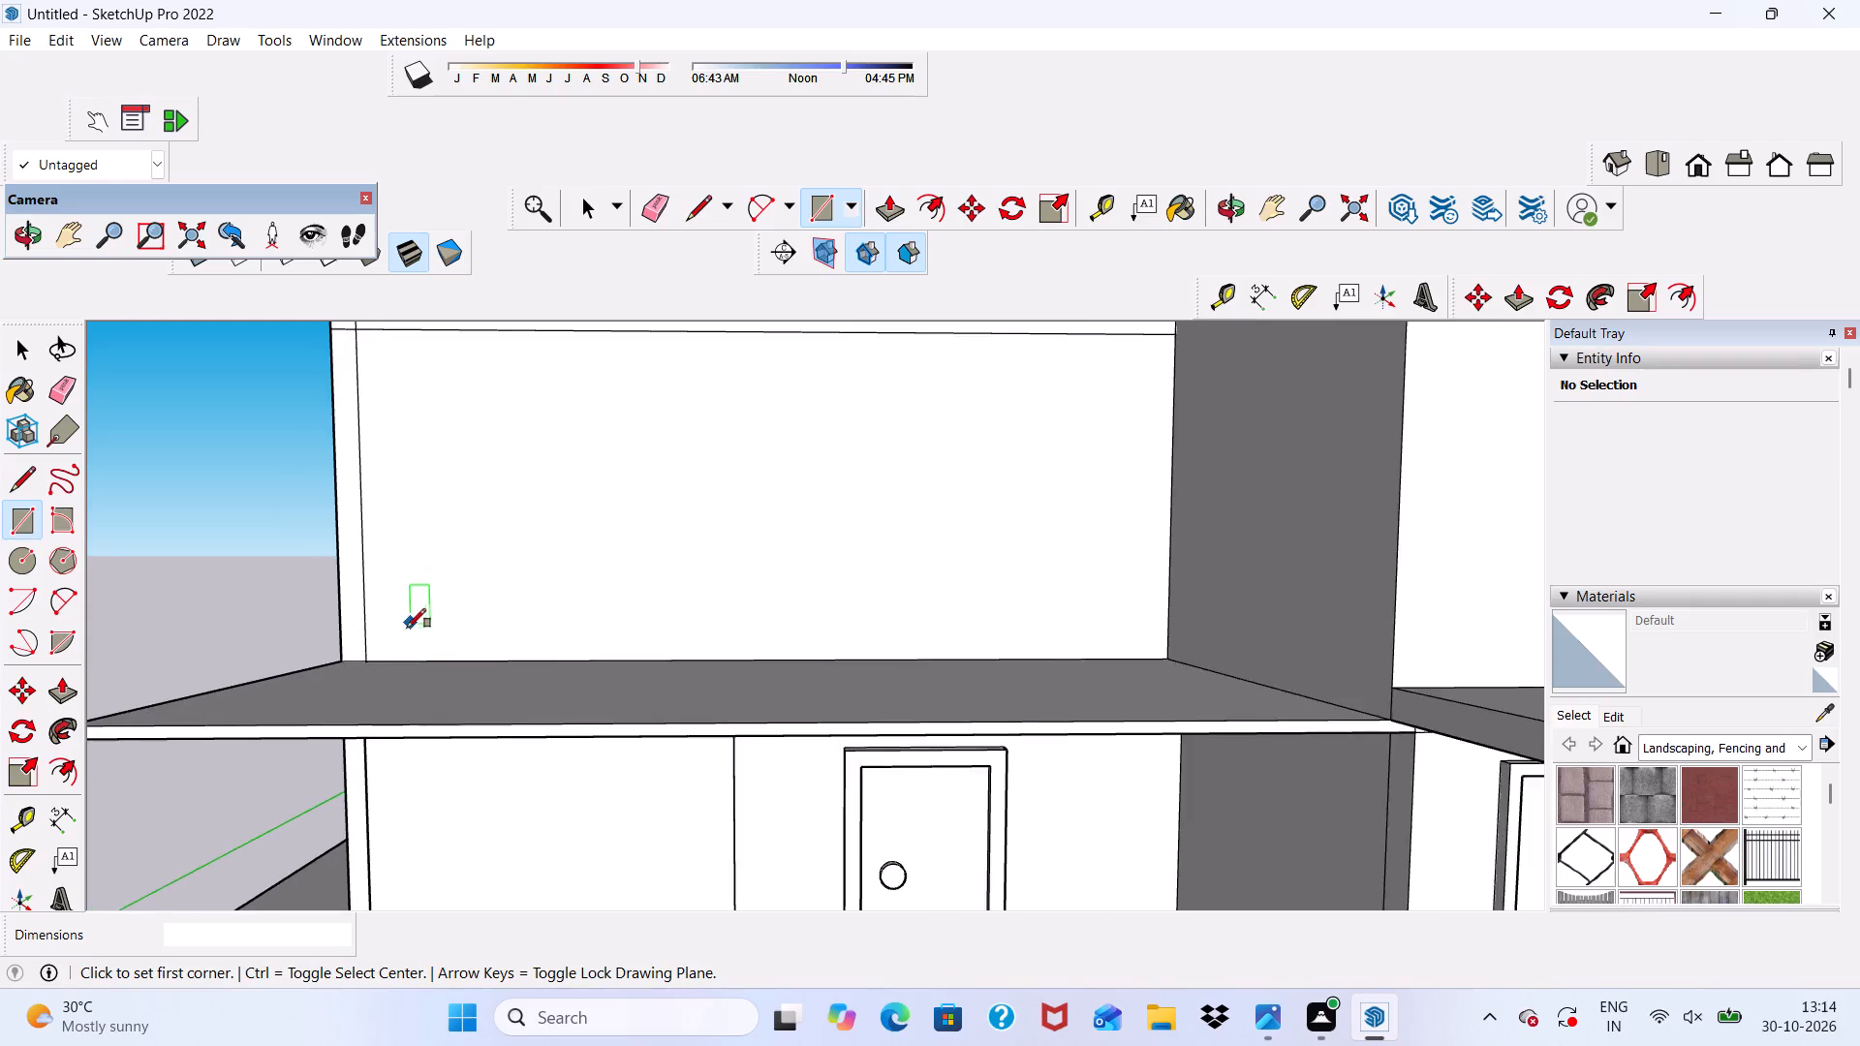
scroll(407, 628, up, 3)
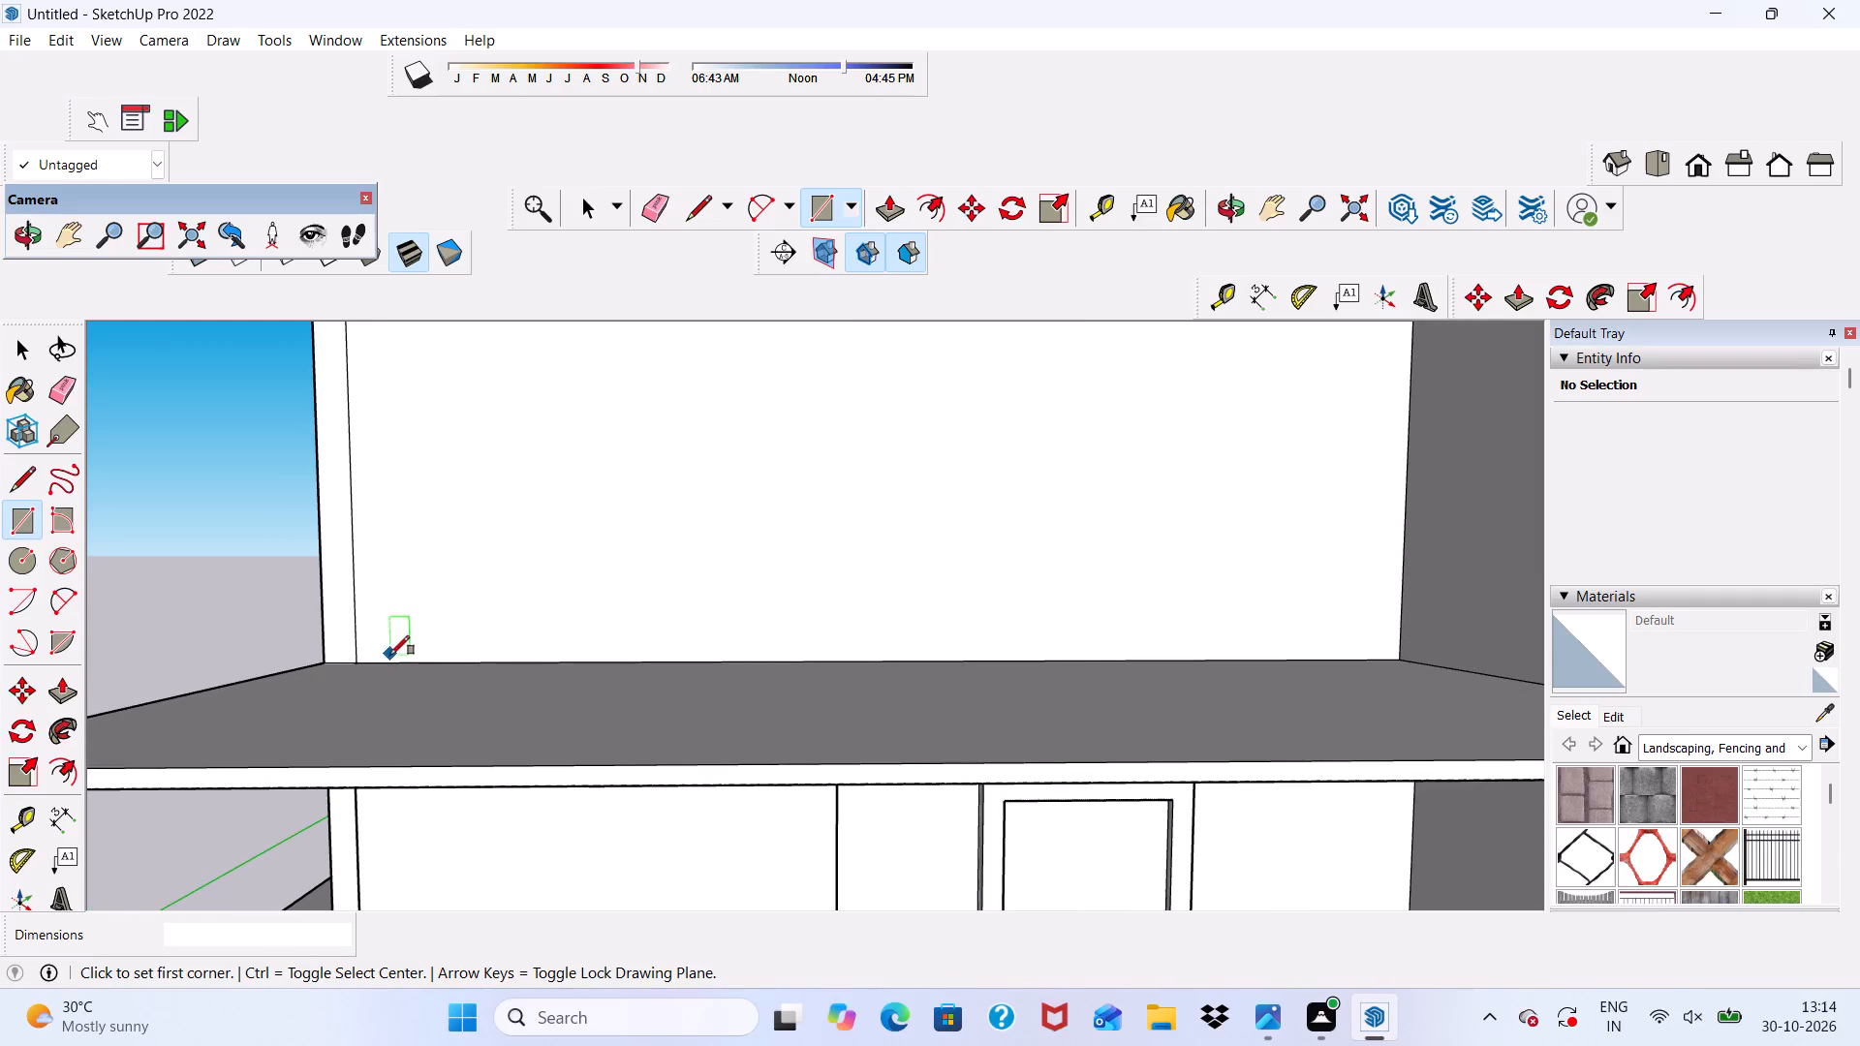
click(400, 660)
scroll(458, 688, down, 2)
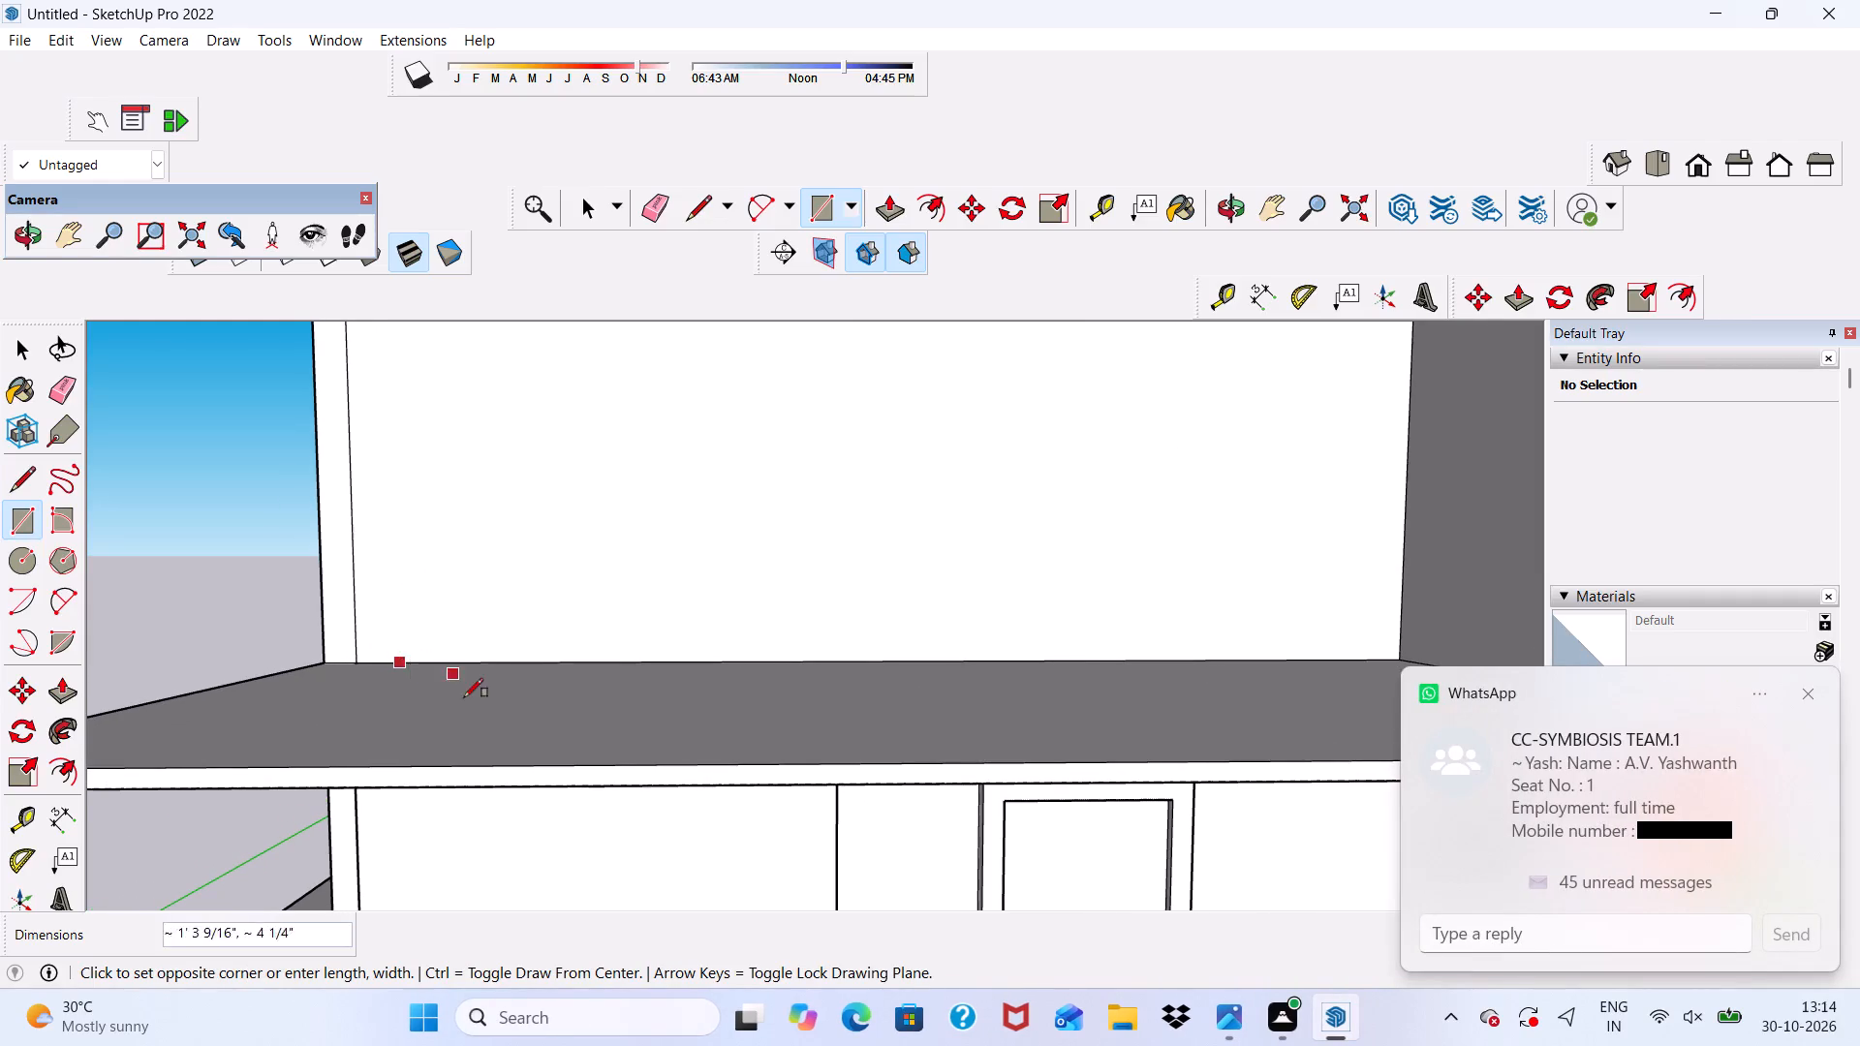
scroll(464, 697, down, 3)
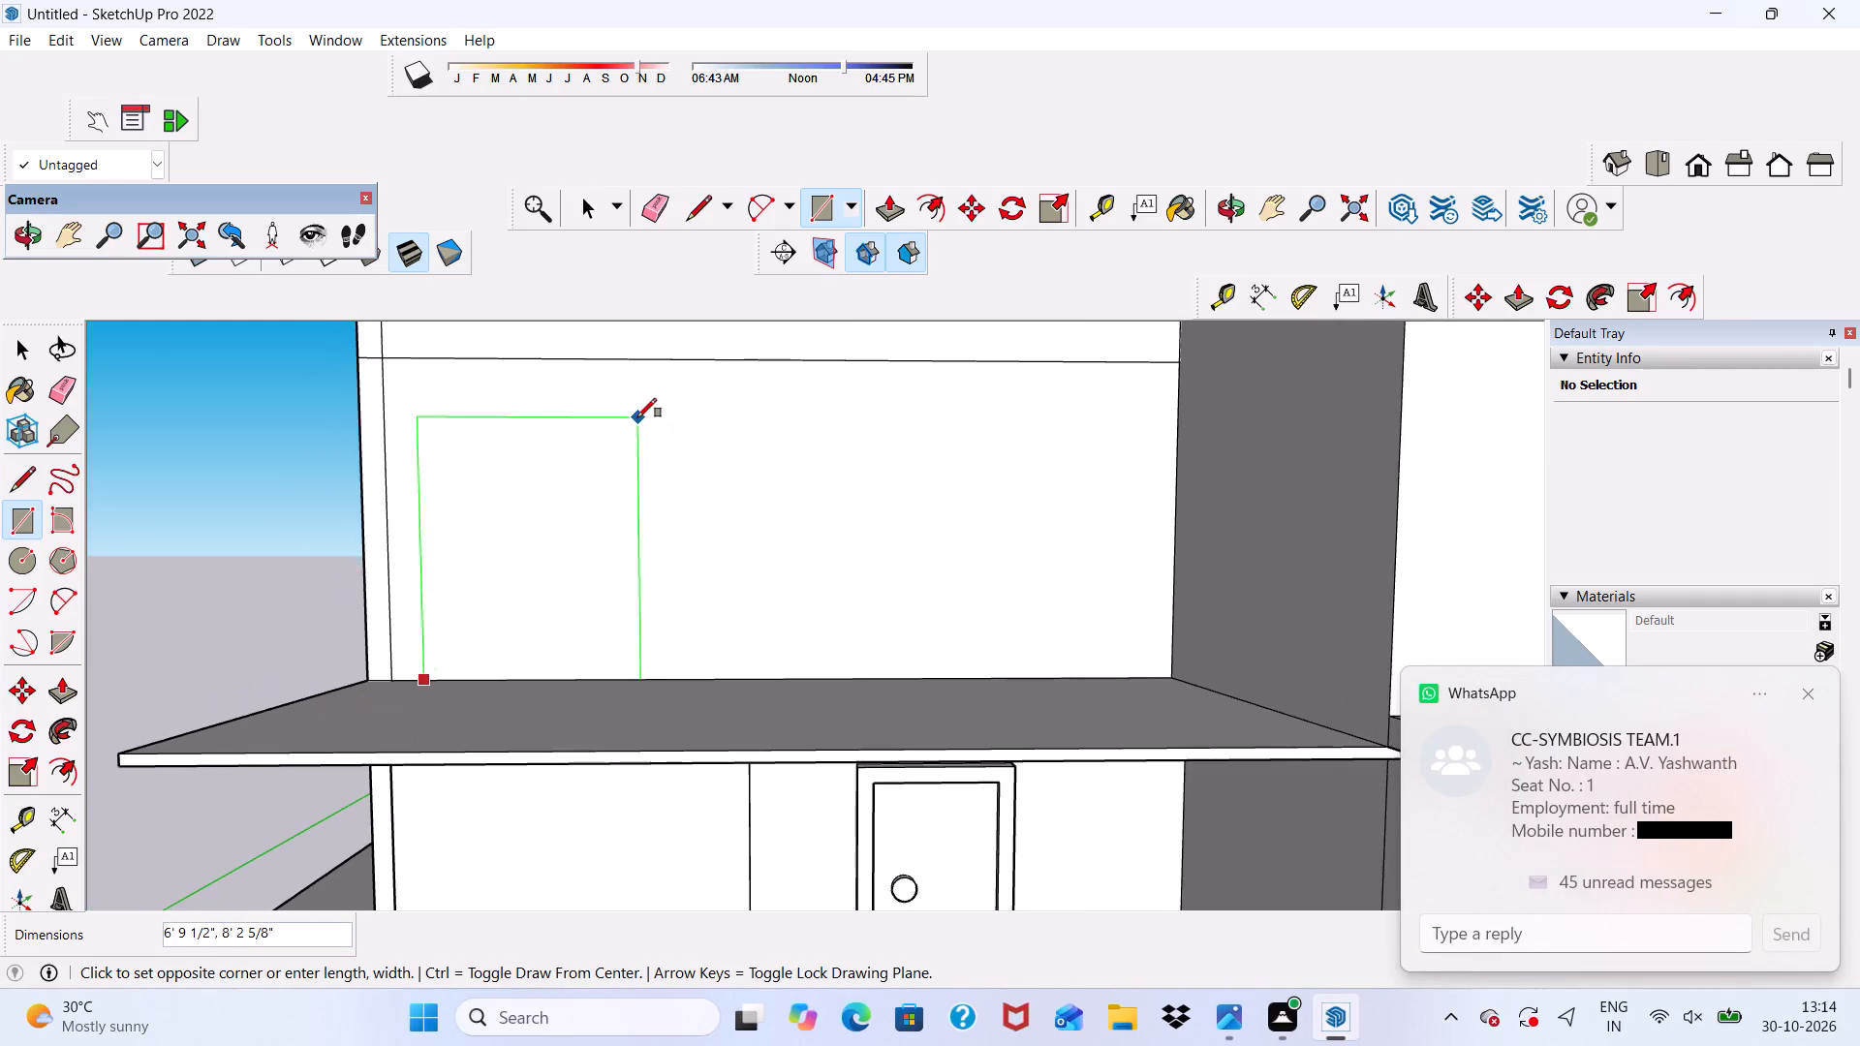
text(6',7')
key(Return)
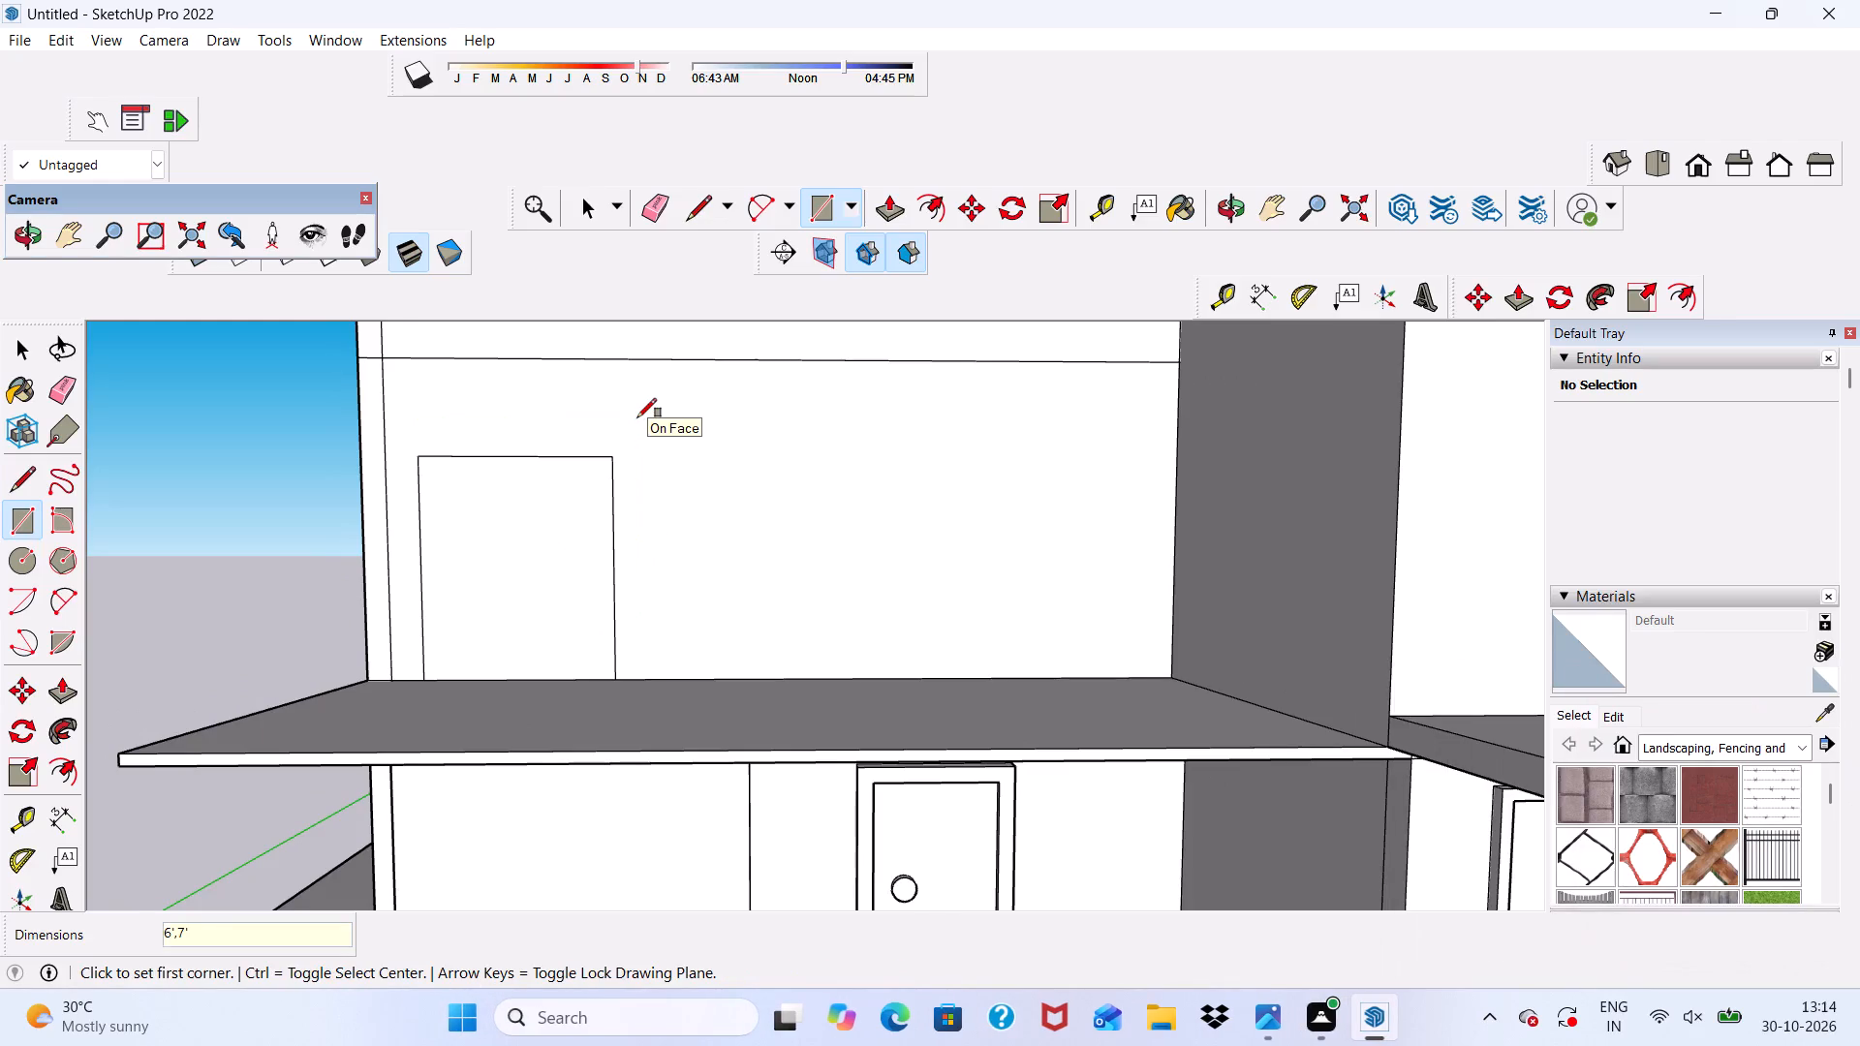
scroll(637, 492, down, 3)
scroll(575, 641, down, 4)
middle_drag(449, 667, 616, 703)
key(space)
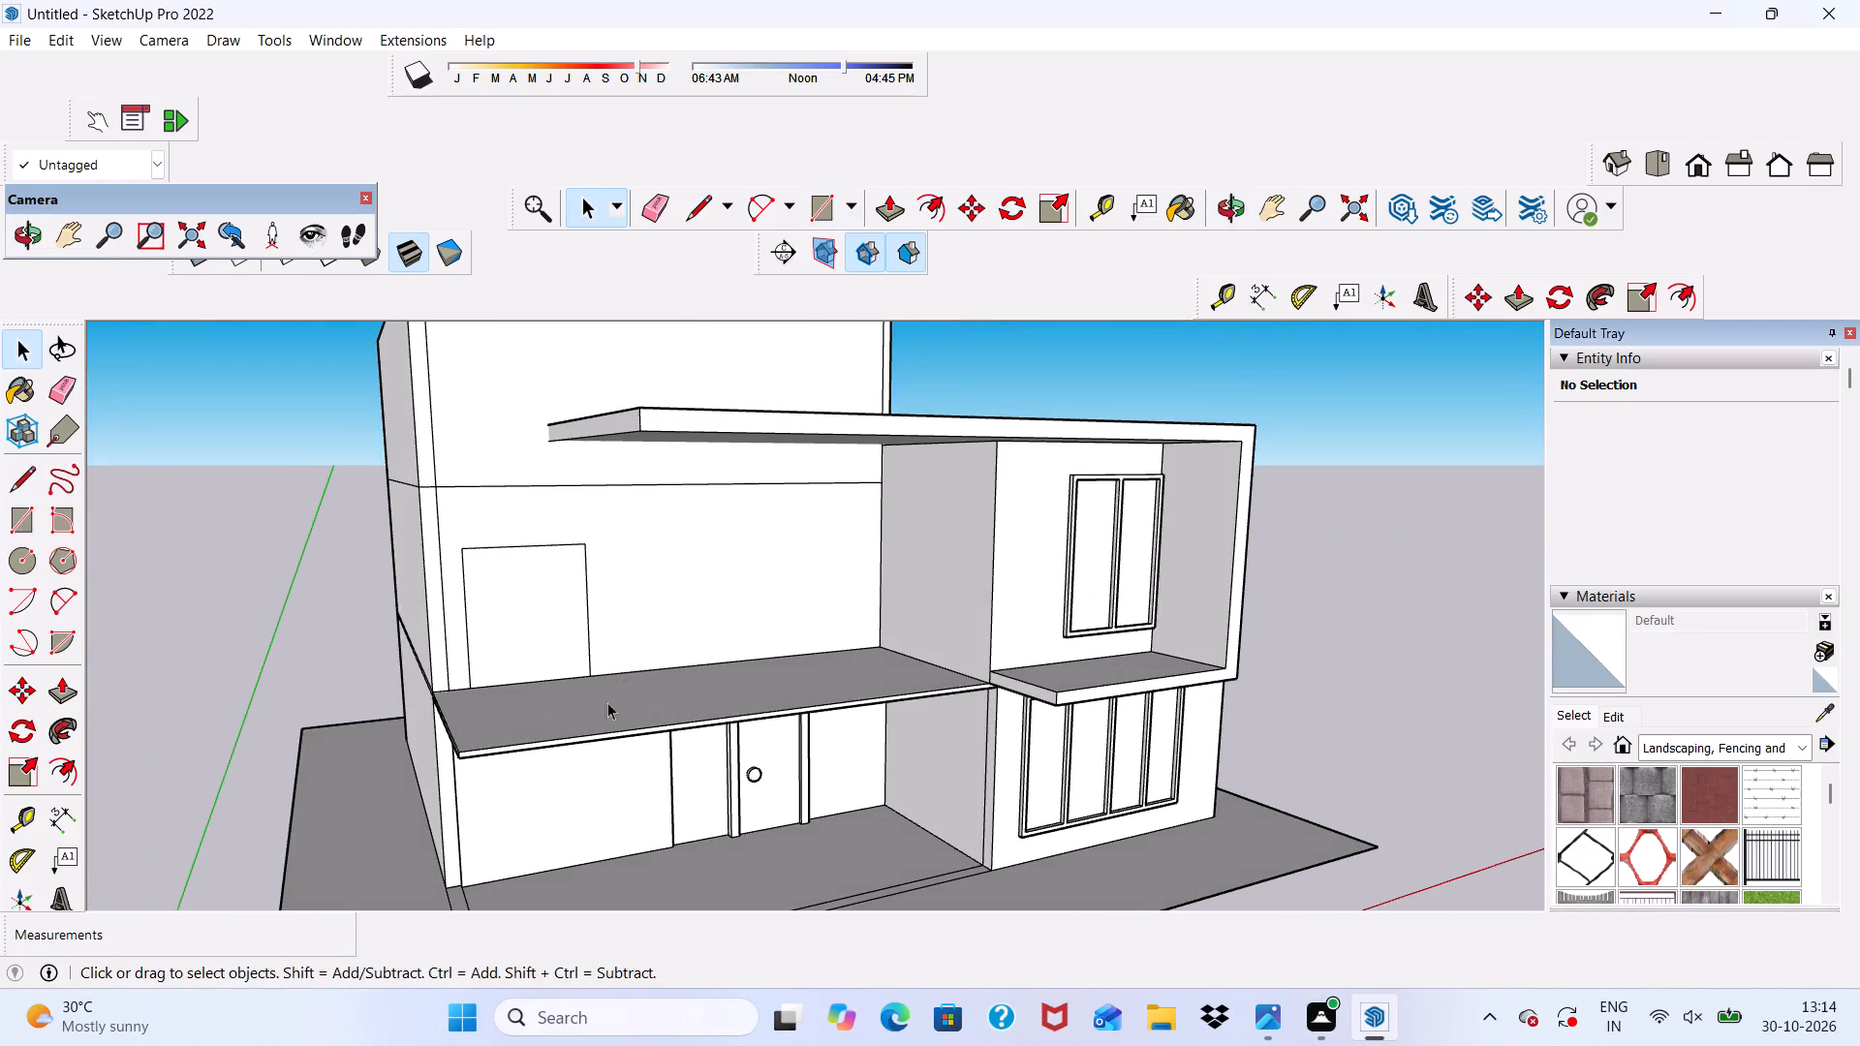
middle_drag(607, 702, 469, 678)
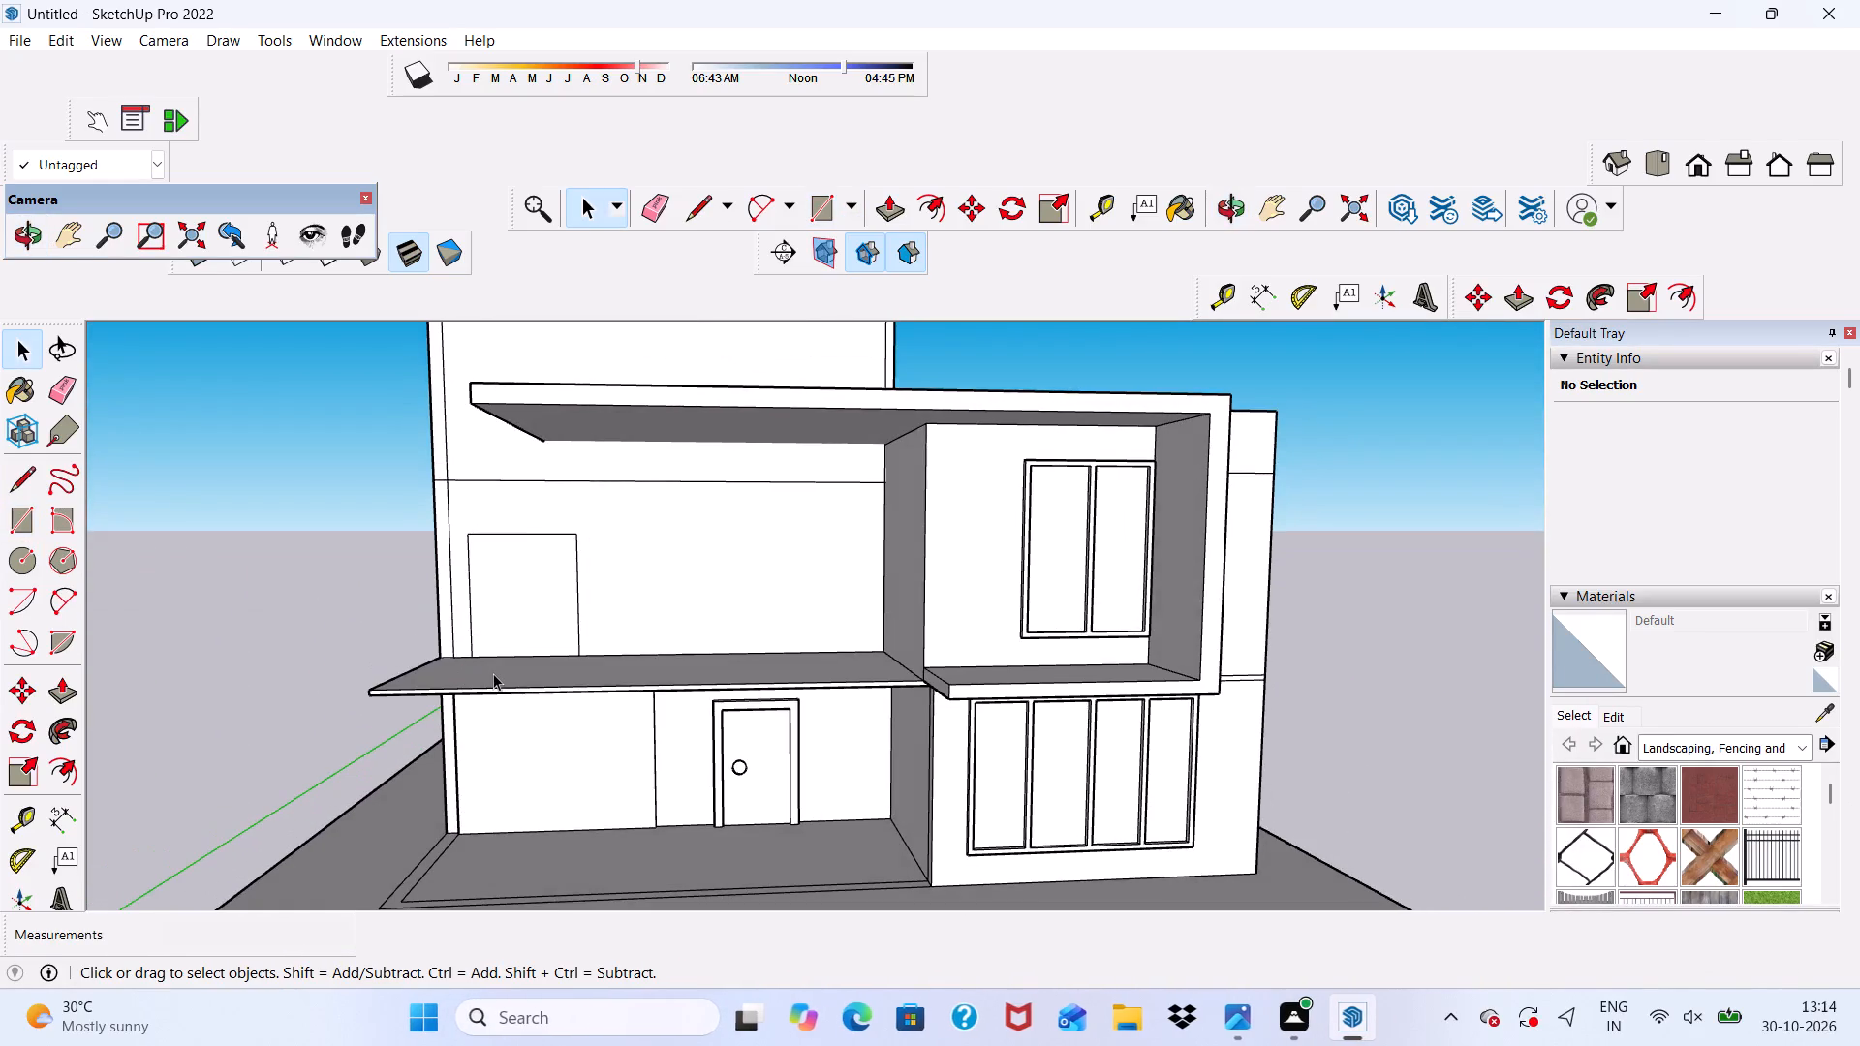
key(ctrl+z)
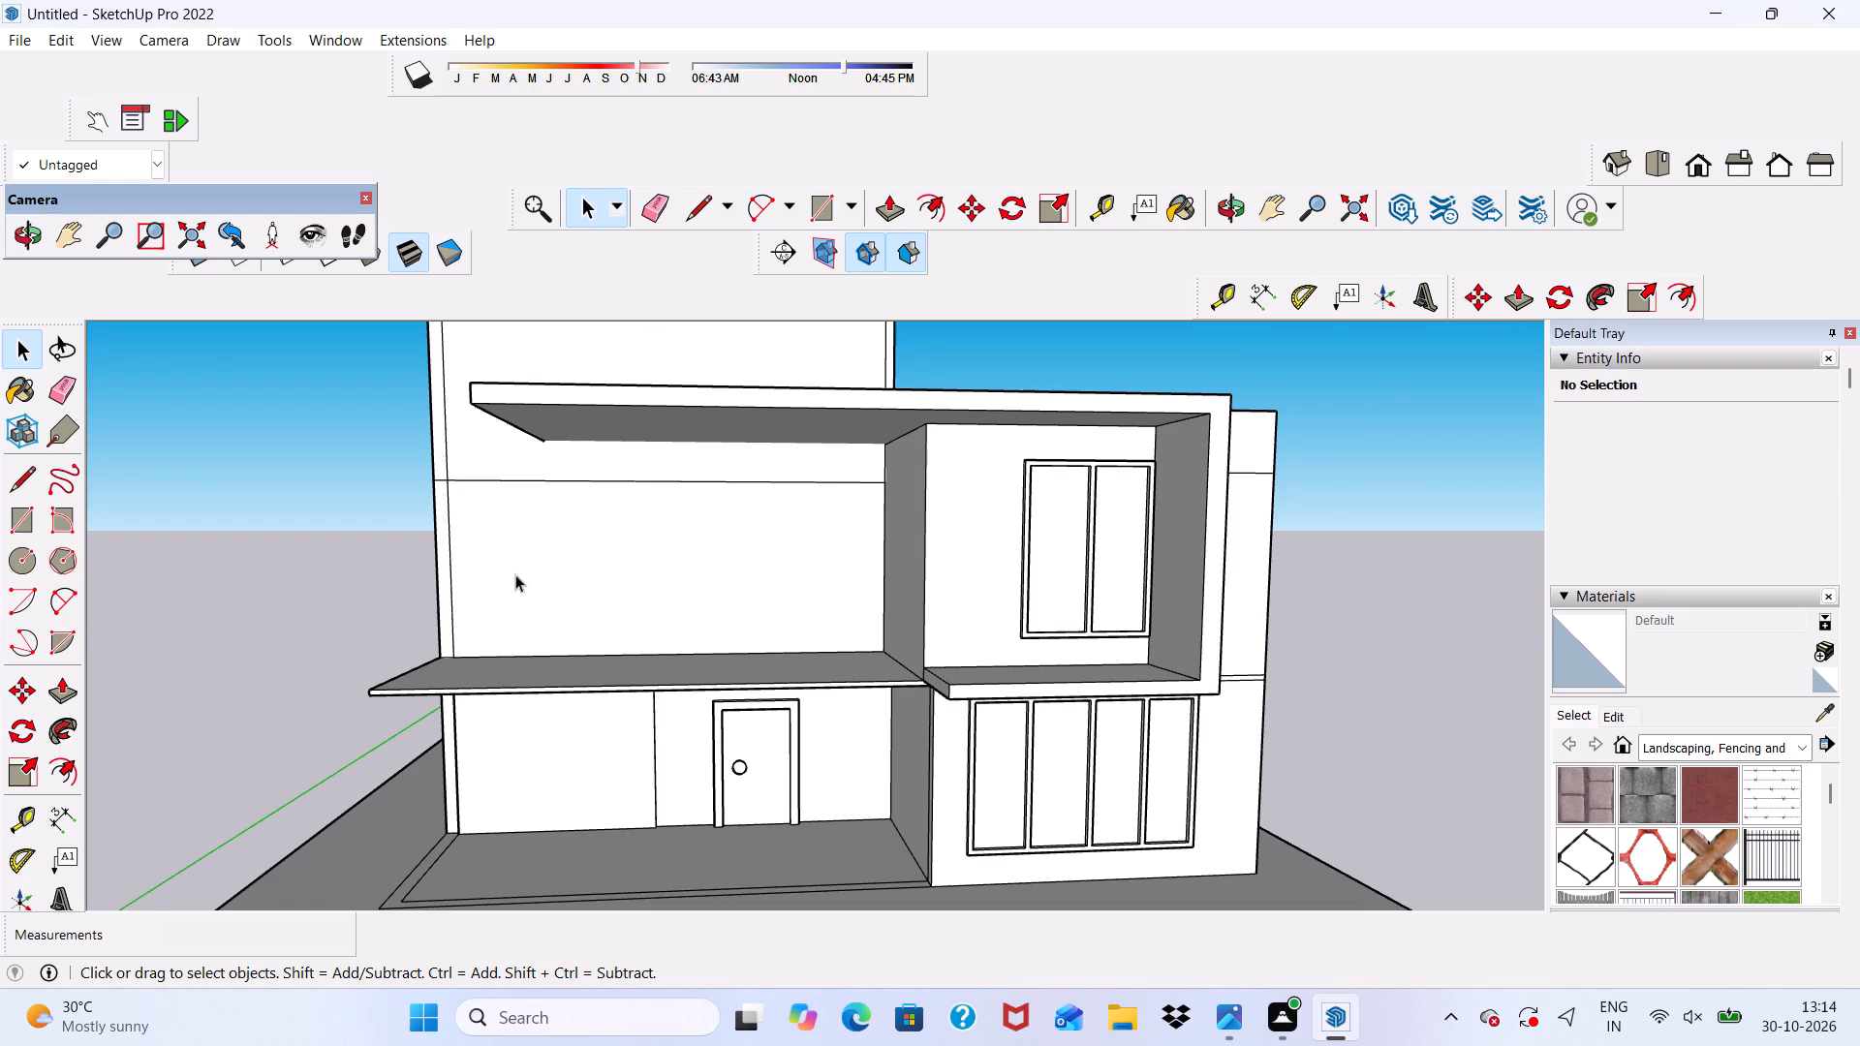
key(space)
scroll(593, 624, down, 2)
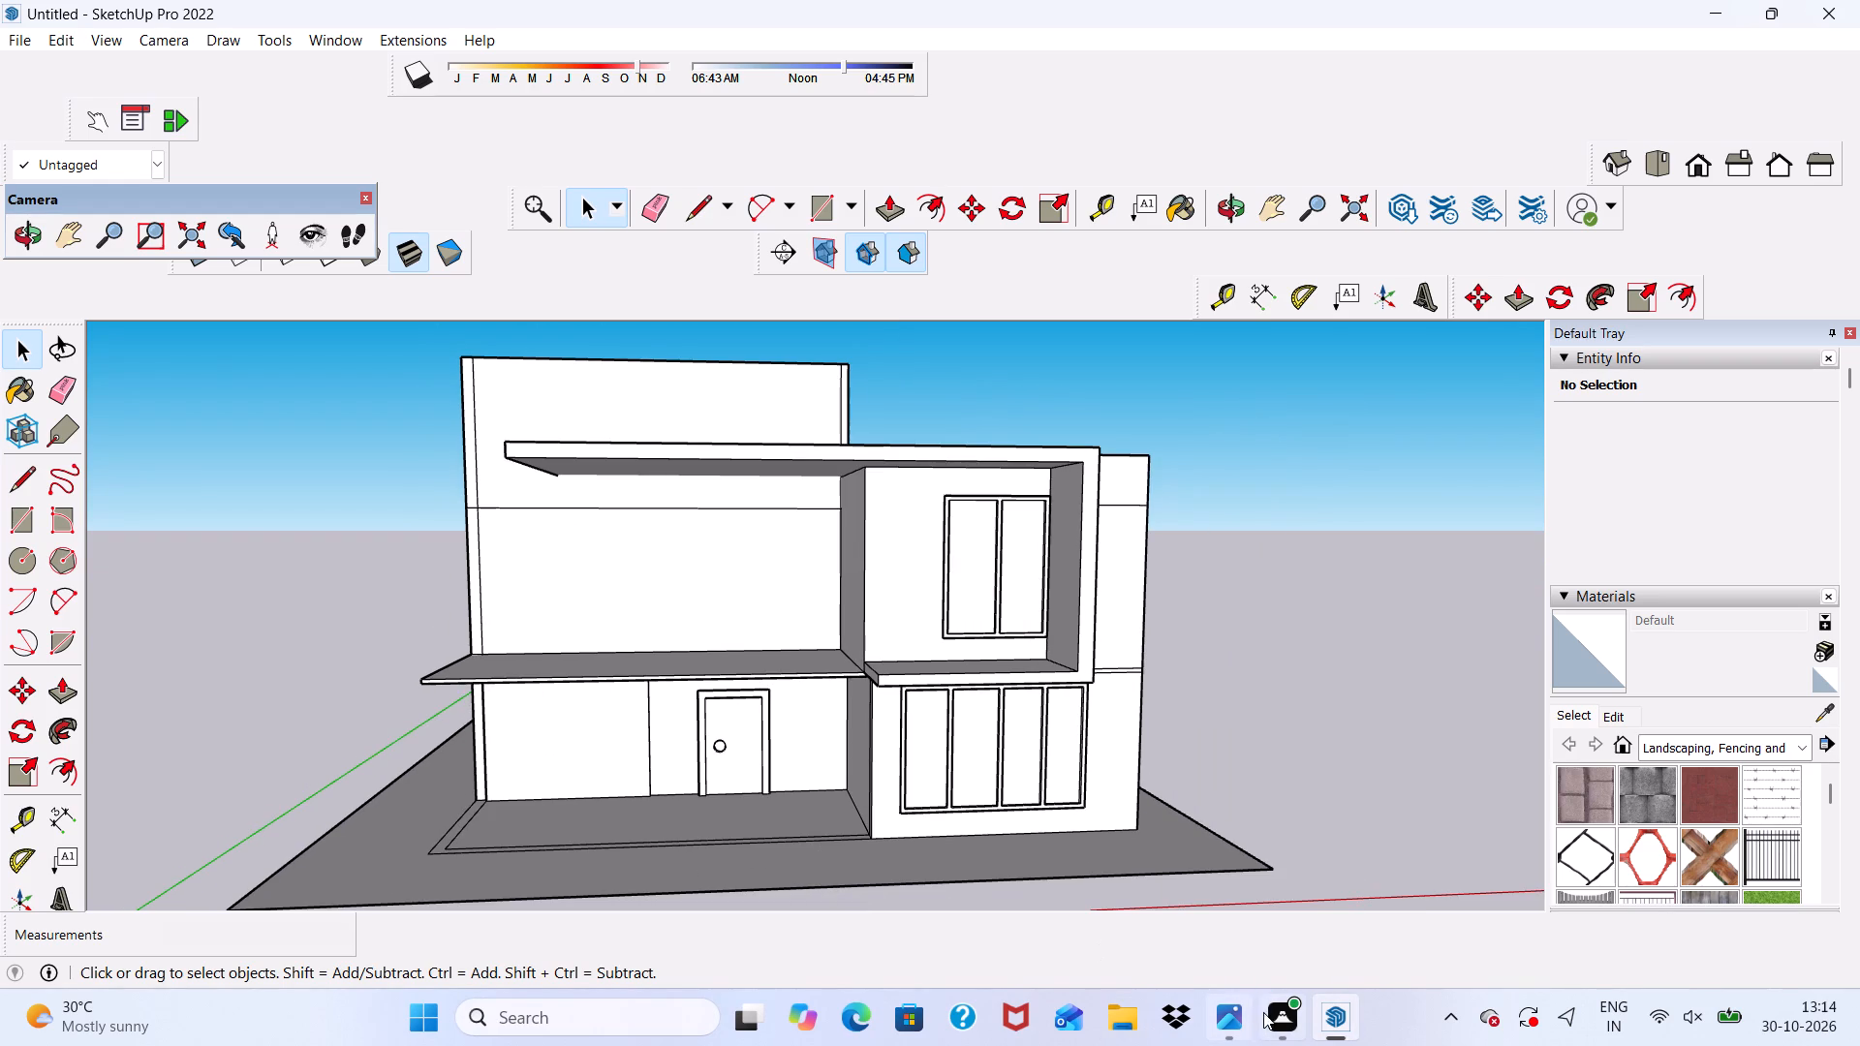
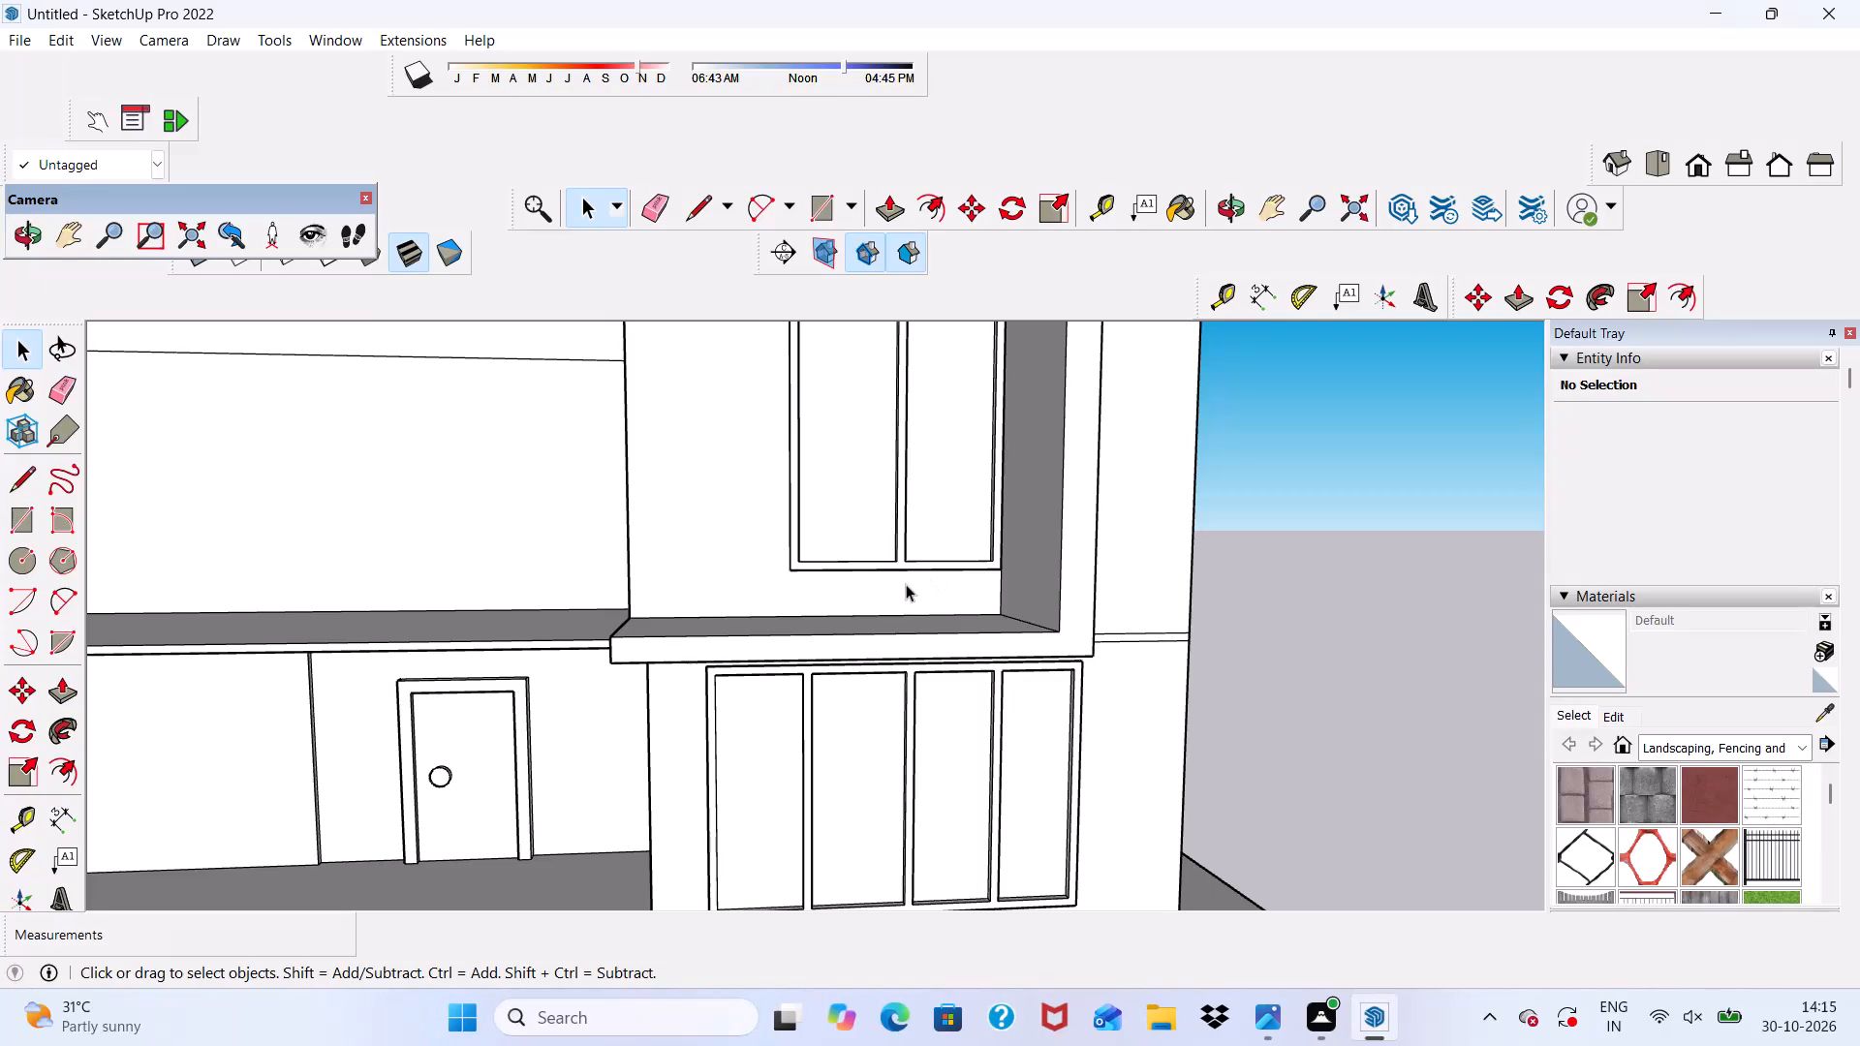
Erase the vertical seam edge on the rooftop block's front wall, just beside the corner next to the sunken roof terrace.
scroll(930, 615, down, 12)
middle_drag(924, 622, 818, 591)
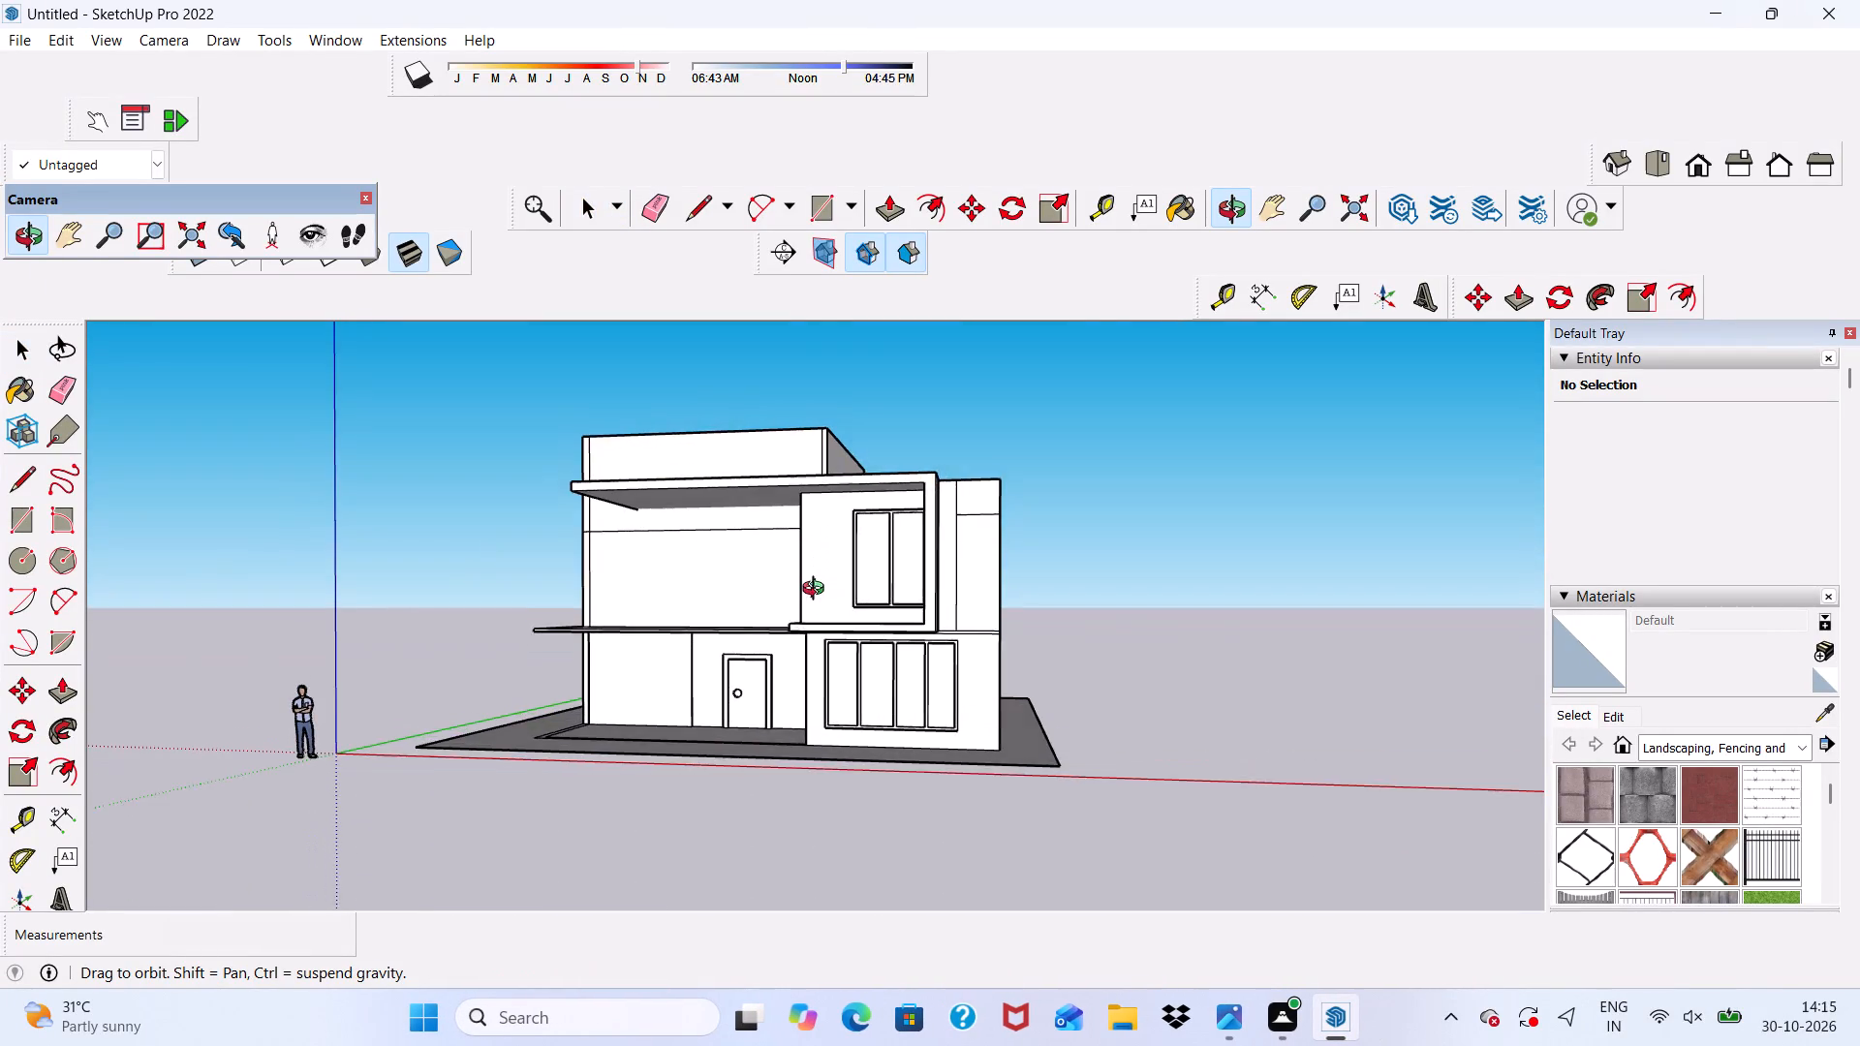
middle_drag(818, 591, 839, 608)
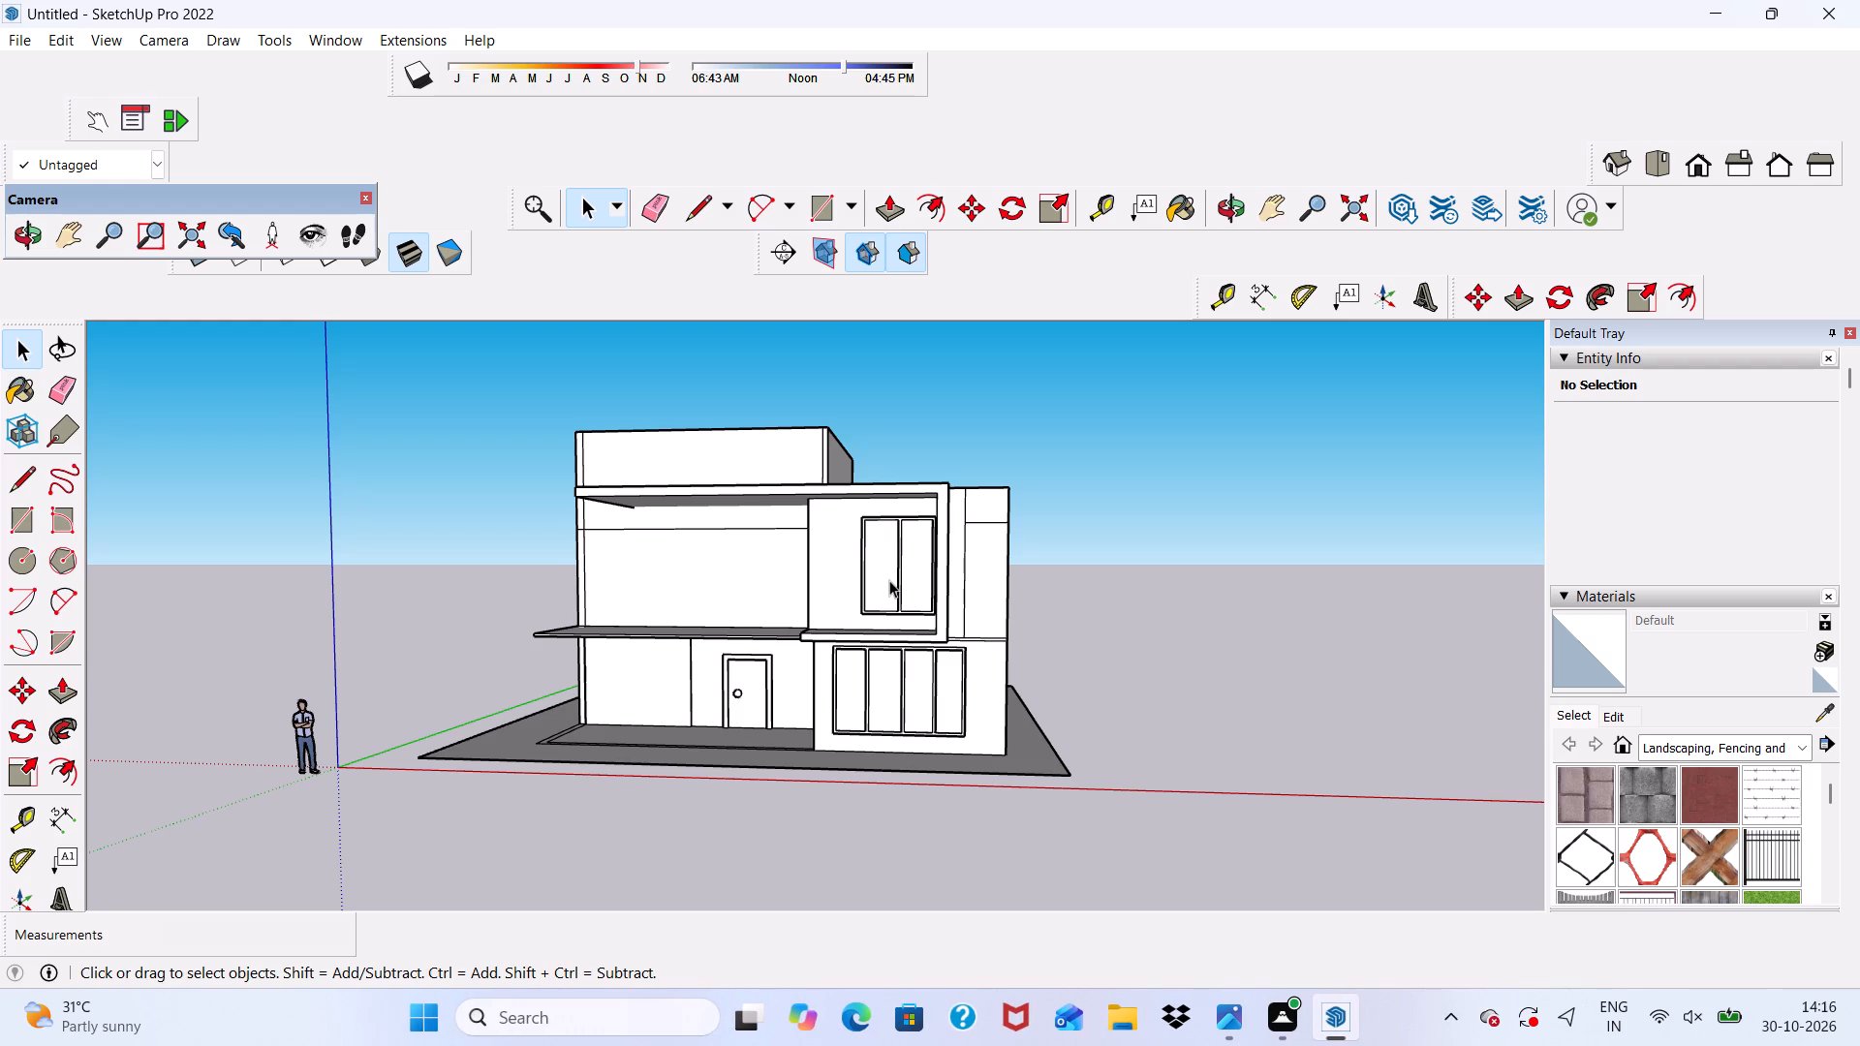
scroll(870, 654, down, 4)
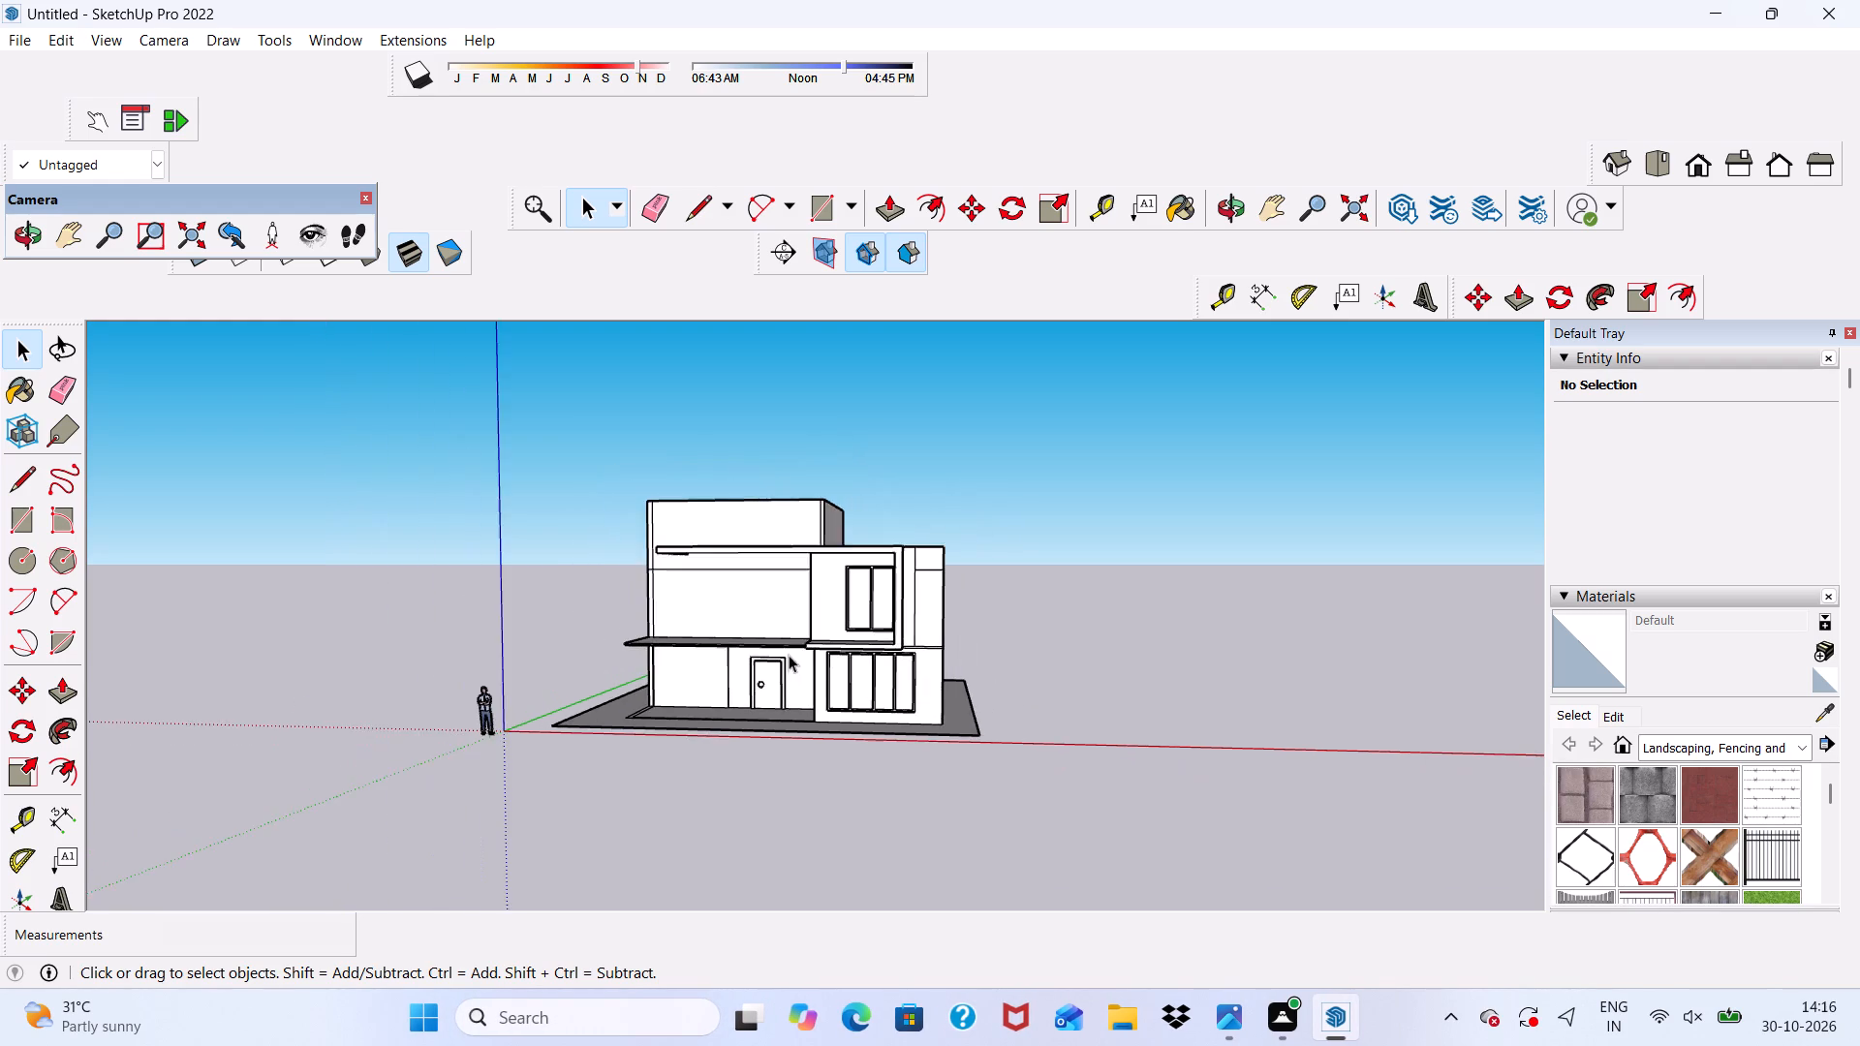
middle_drag(789, 649, 967, 731)
scroll(901, 553, up, 6)
scroll(970, 670, up, 5)
scroll(890, 575, down, 1)
middle_drag(887, 575, 743, 648)
scroll(702, 442, up, 4)
scroll(780, 470, down, 9)
middle_drag(811, 536, 801, 511)
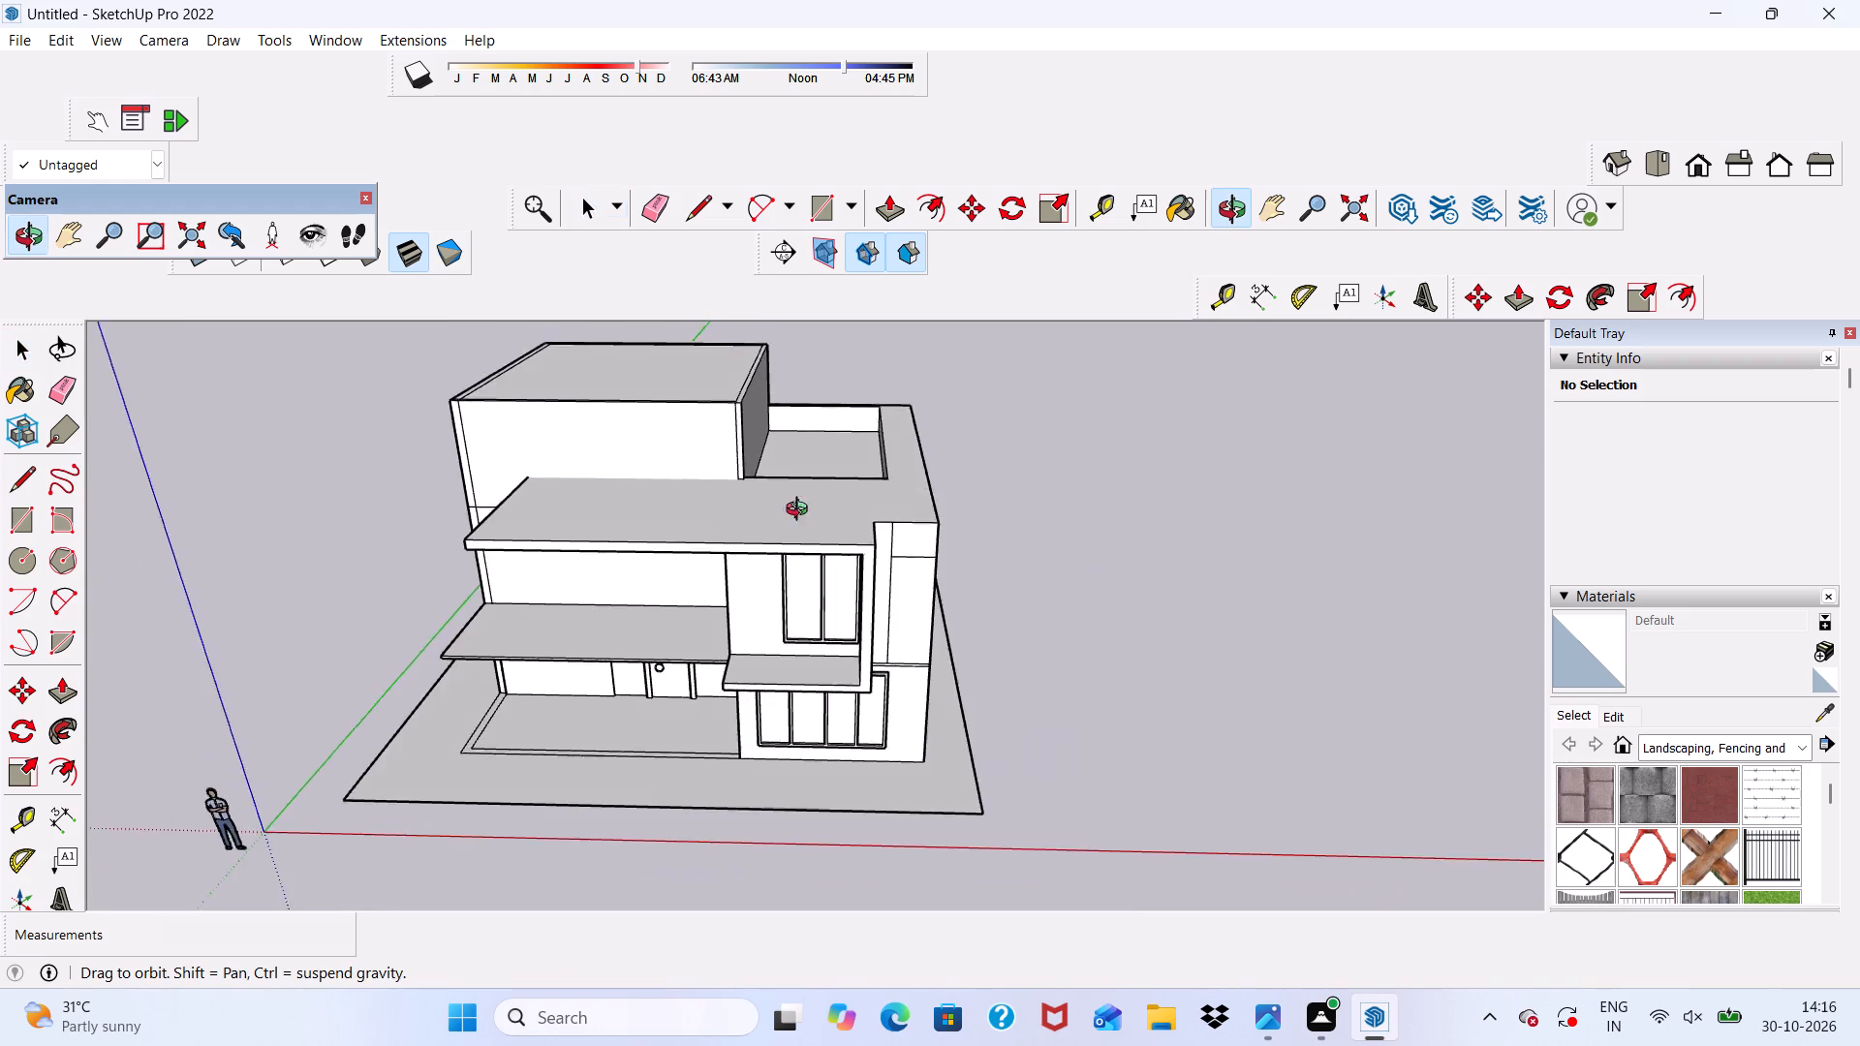
middle_drag(801, 511, 653, 647)
scroll(727, 349, up, 5)
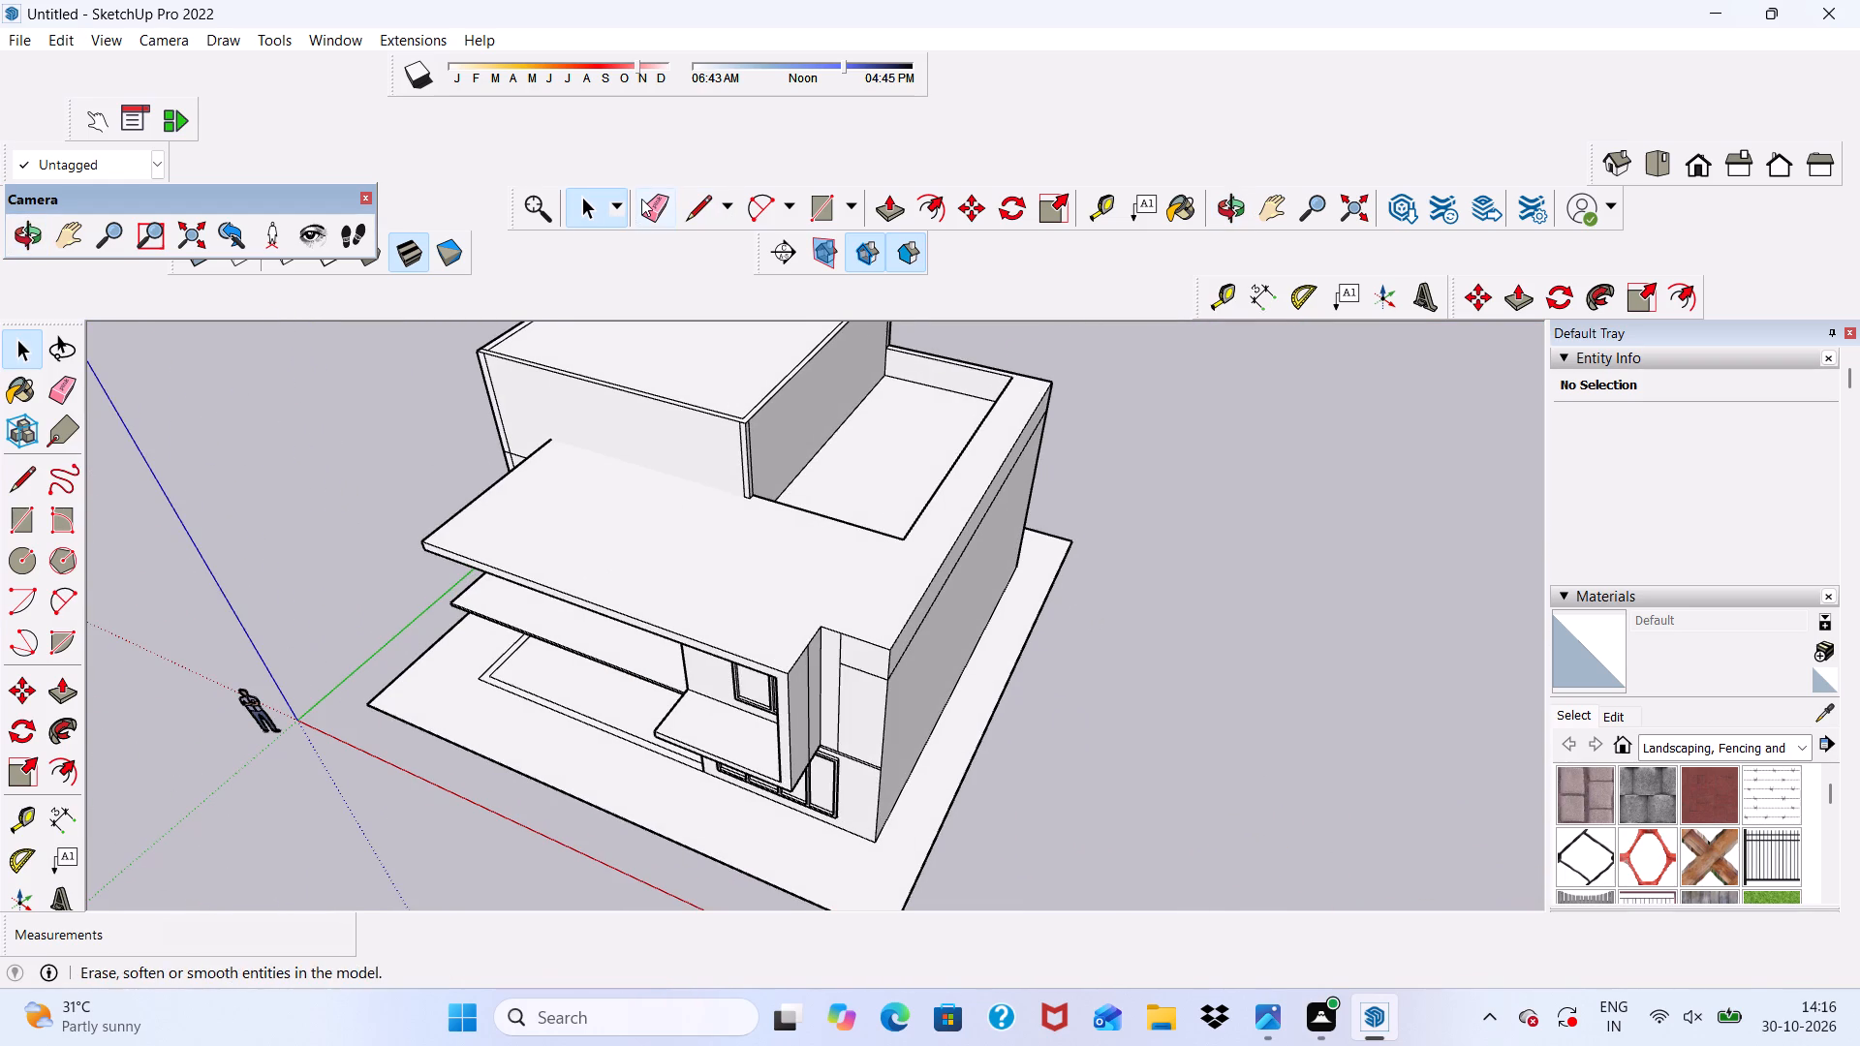
click(641, 199)
scroll(682, 368, up, 6)
scroll(743, 487, up, 11)
drag(867, 473, 903, 508)
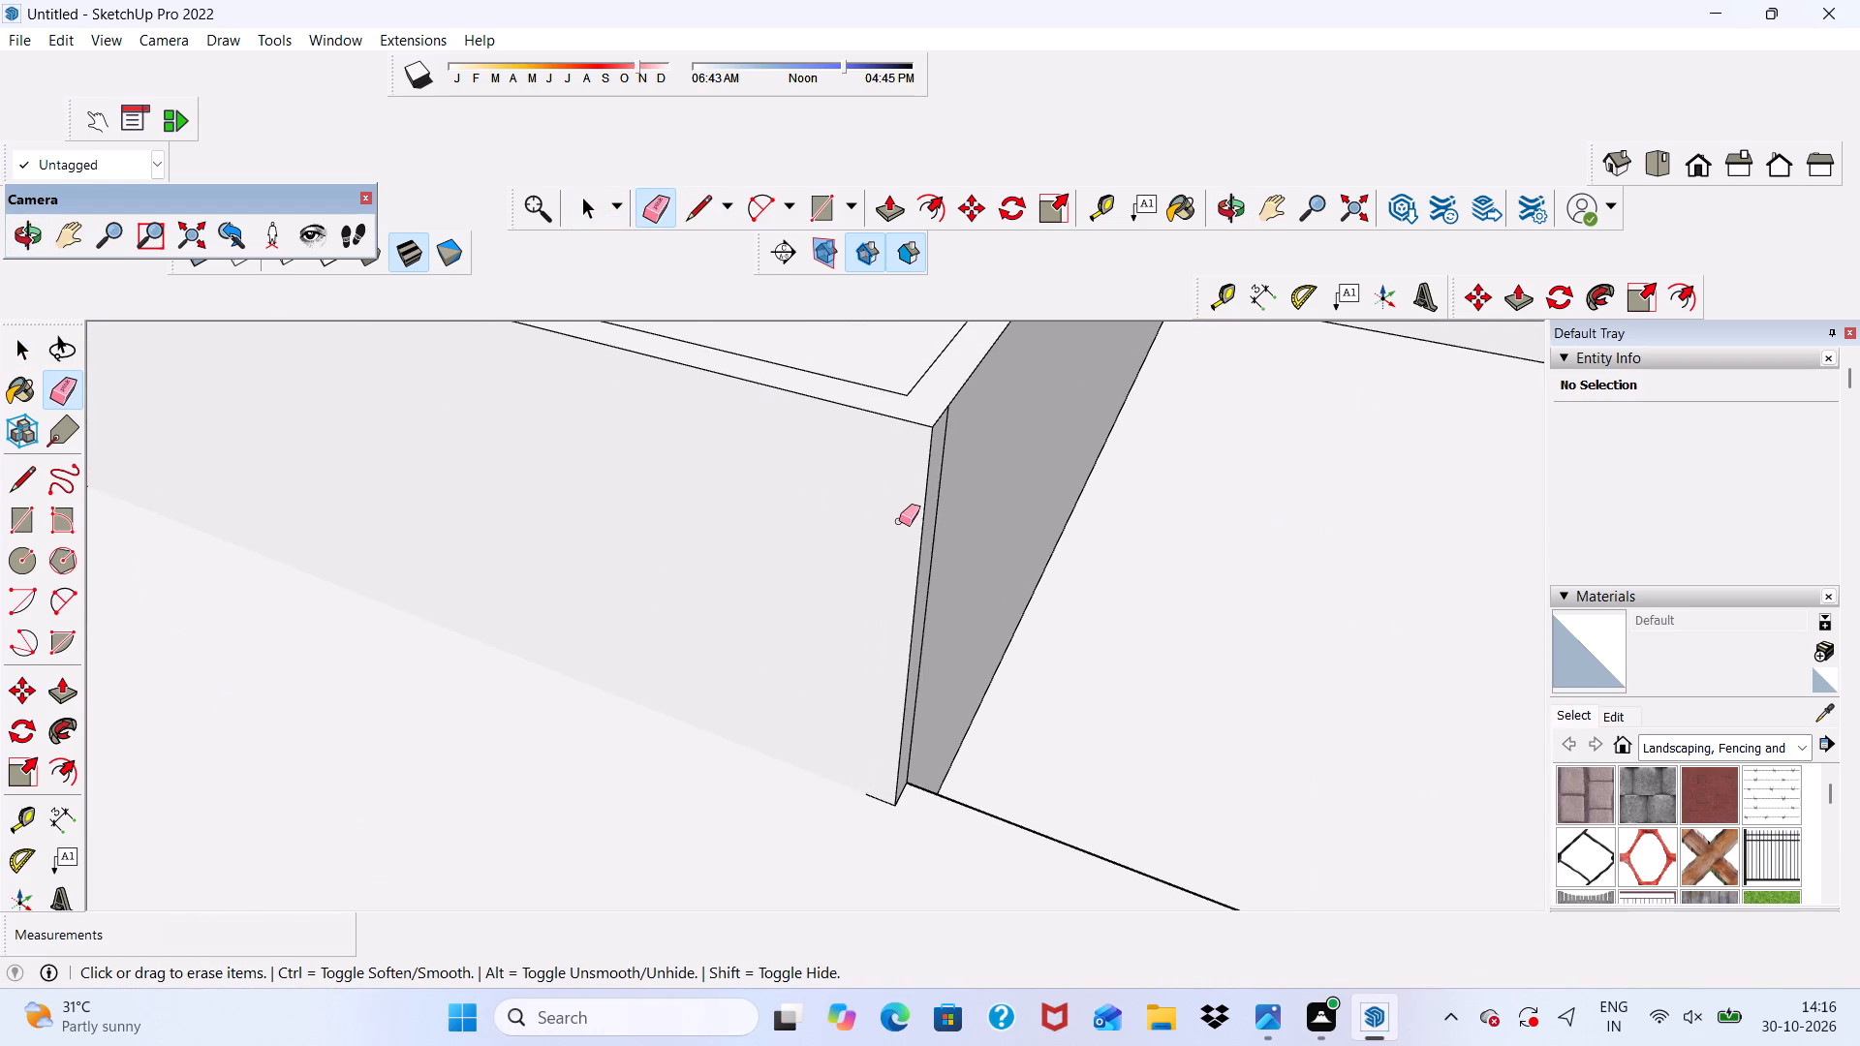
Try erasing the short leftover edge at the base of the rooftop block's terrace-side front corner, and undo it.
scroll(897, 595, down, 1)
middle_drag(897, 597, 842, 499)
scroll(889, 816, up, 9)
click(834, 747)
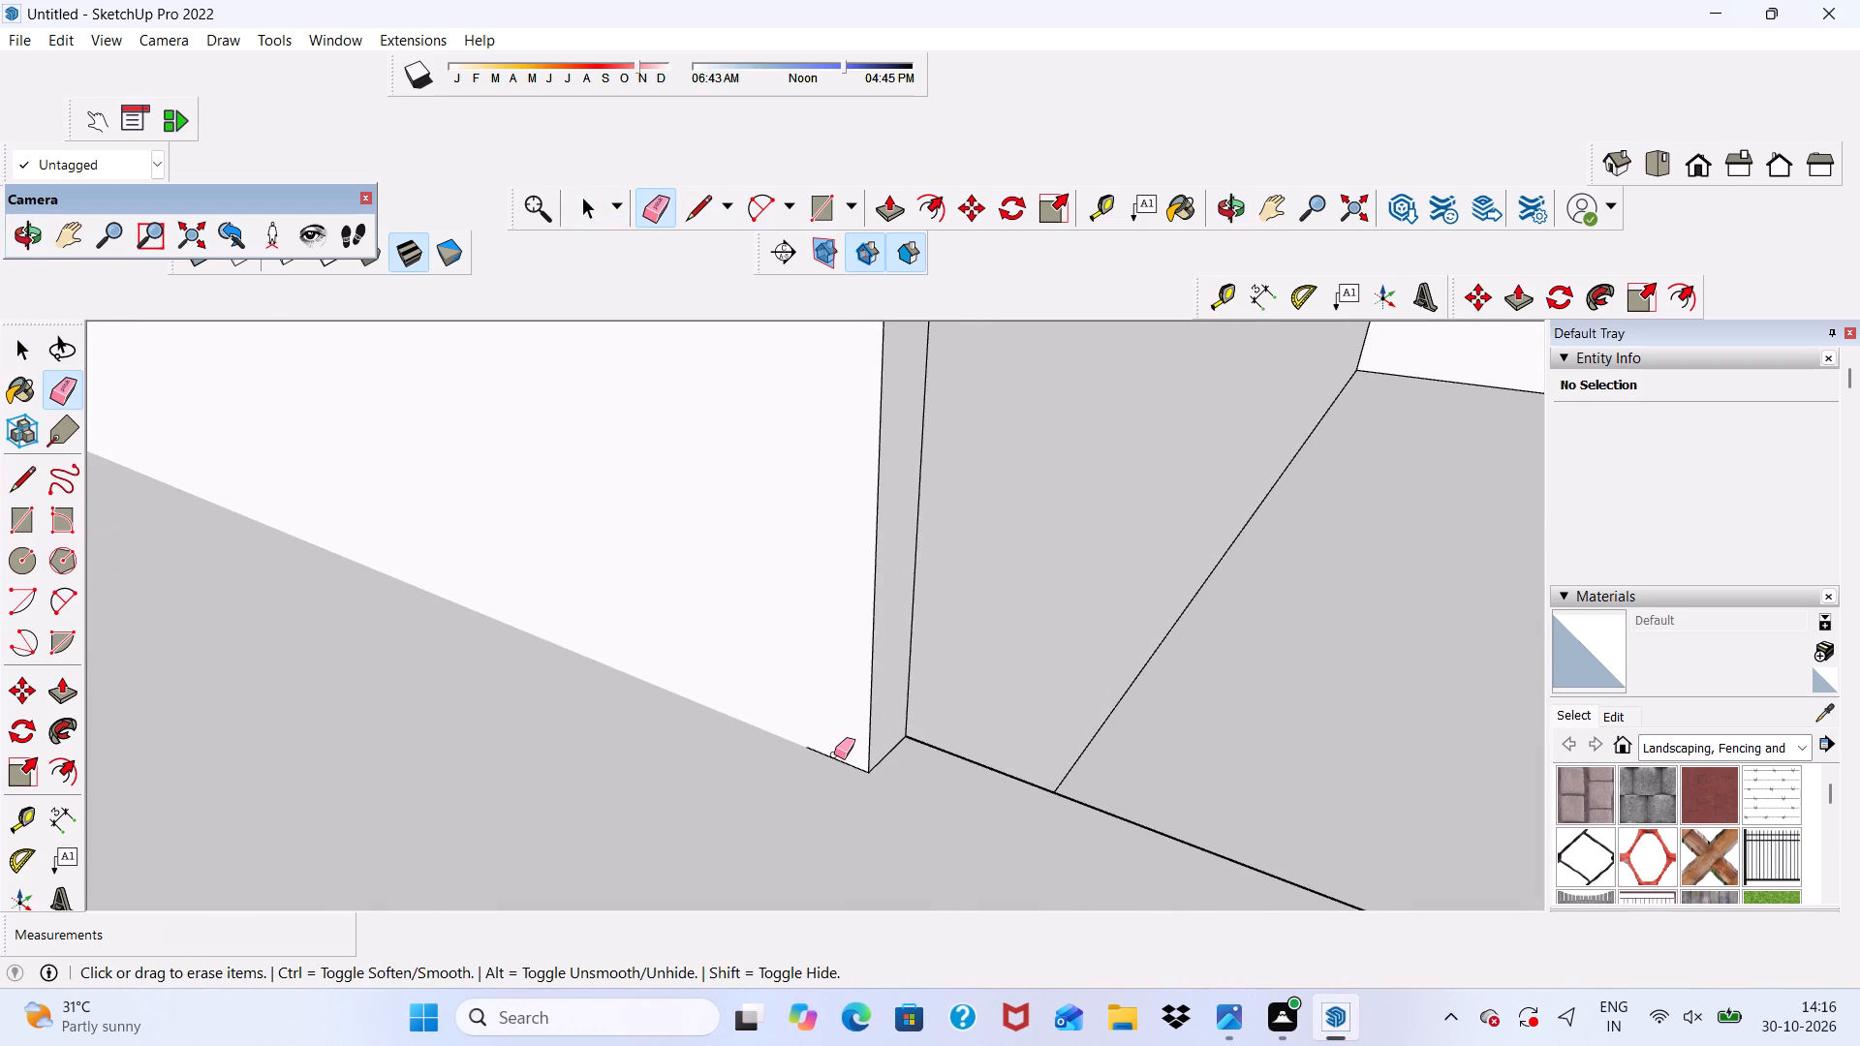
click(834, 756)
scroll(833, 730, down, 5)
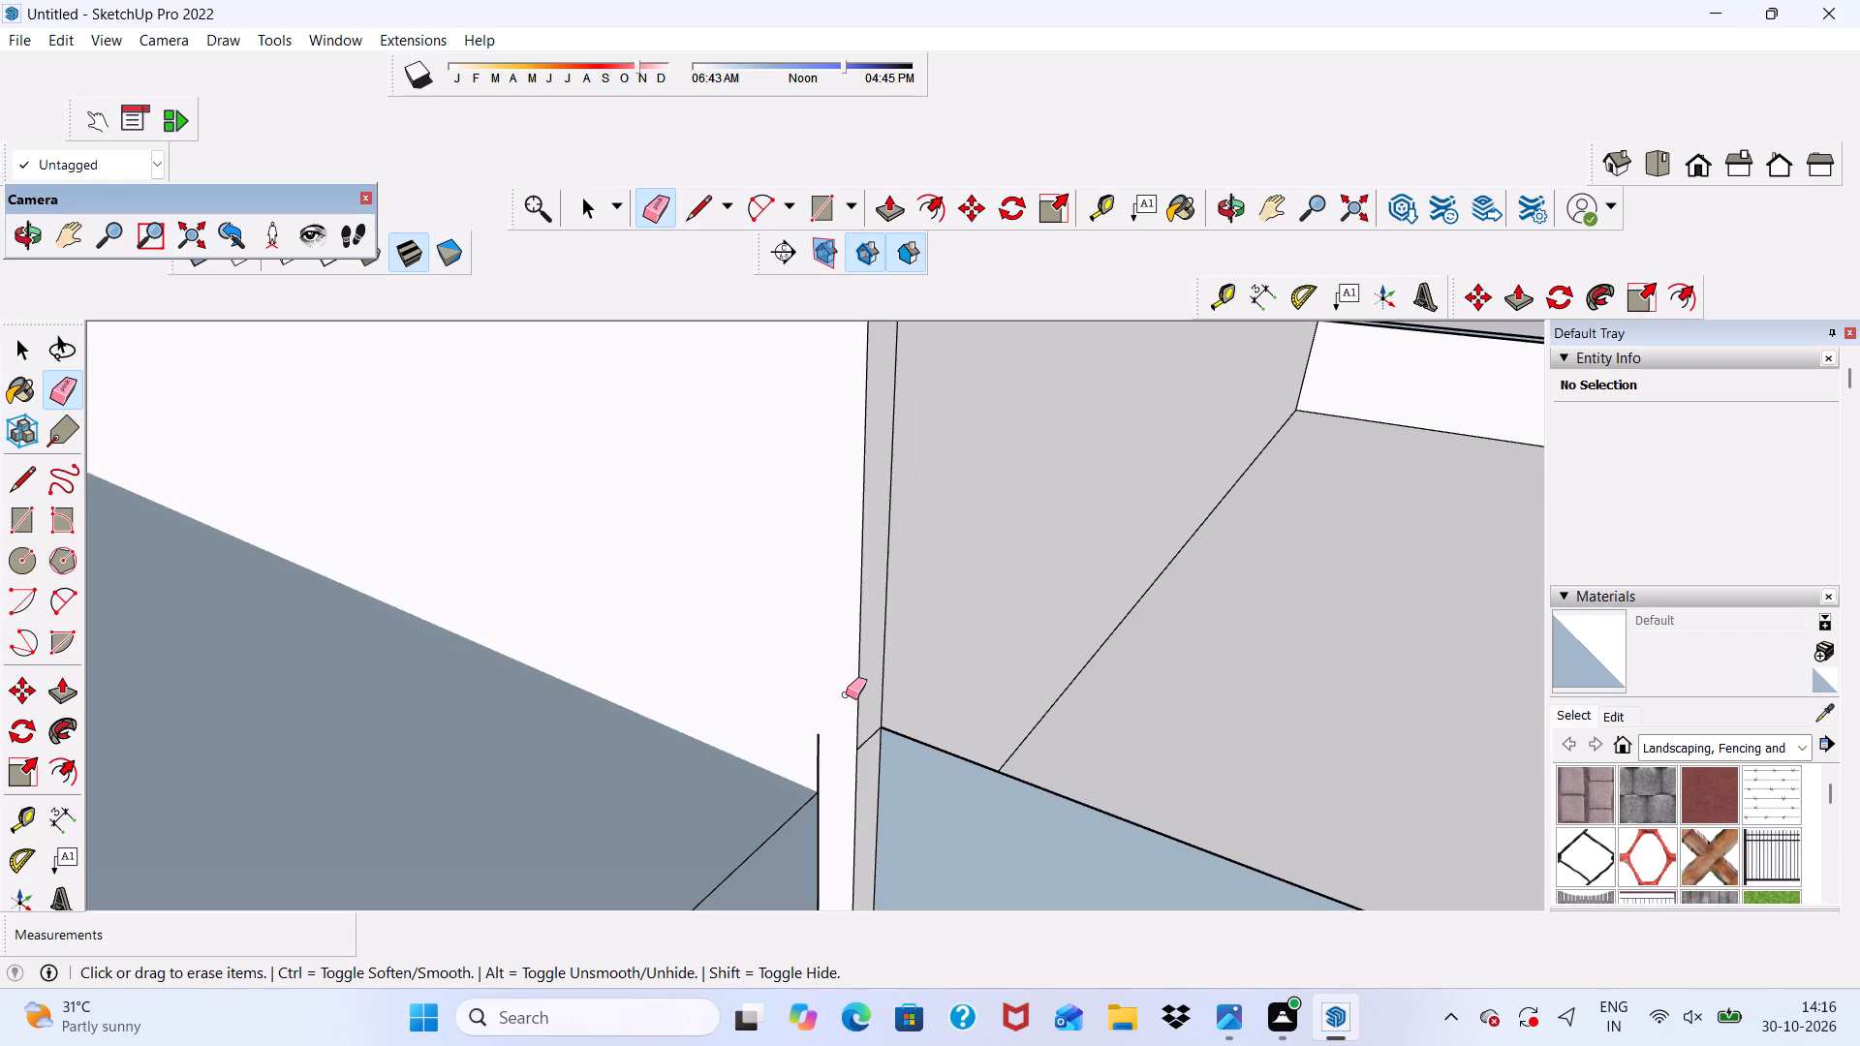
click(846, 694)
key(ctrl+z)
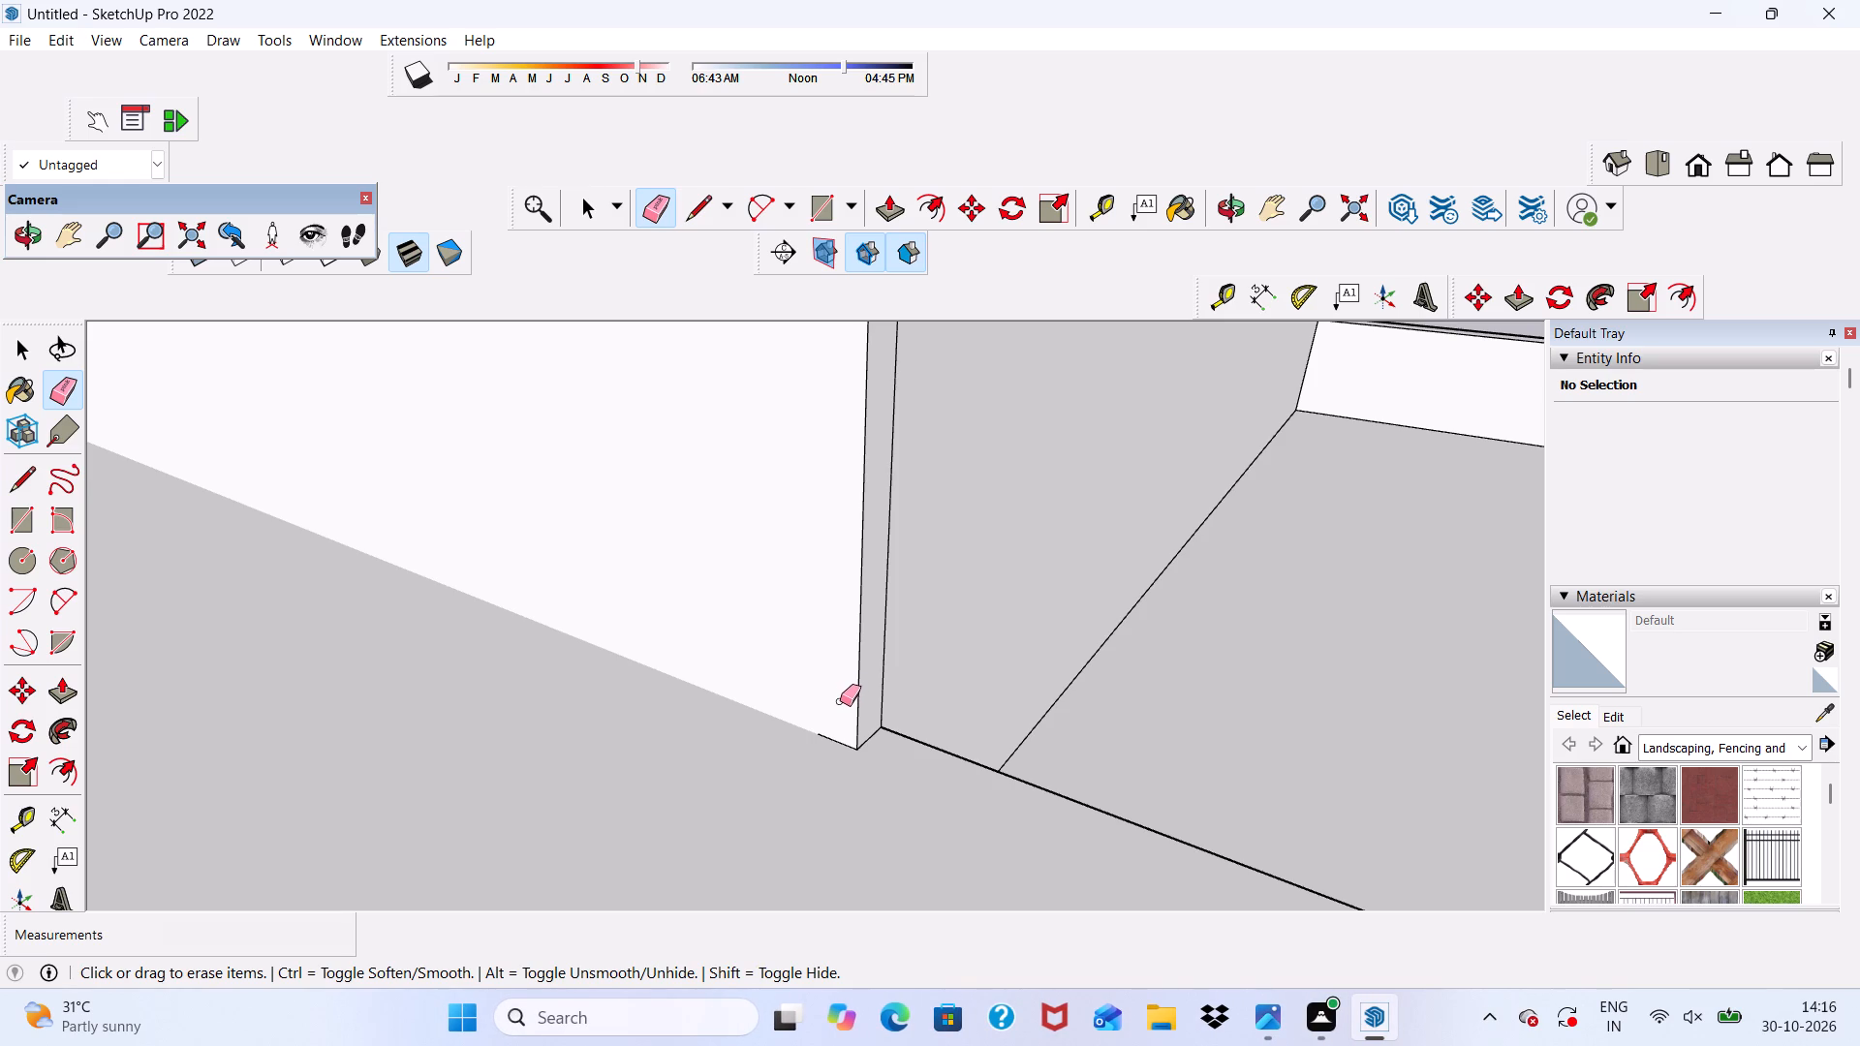
Erase the vertical seam near the outer corner of the rooftop block's front wall, above the horizontal floor line.
scroll(846, 782, down, 2)
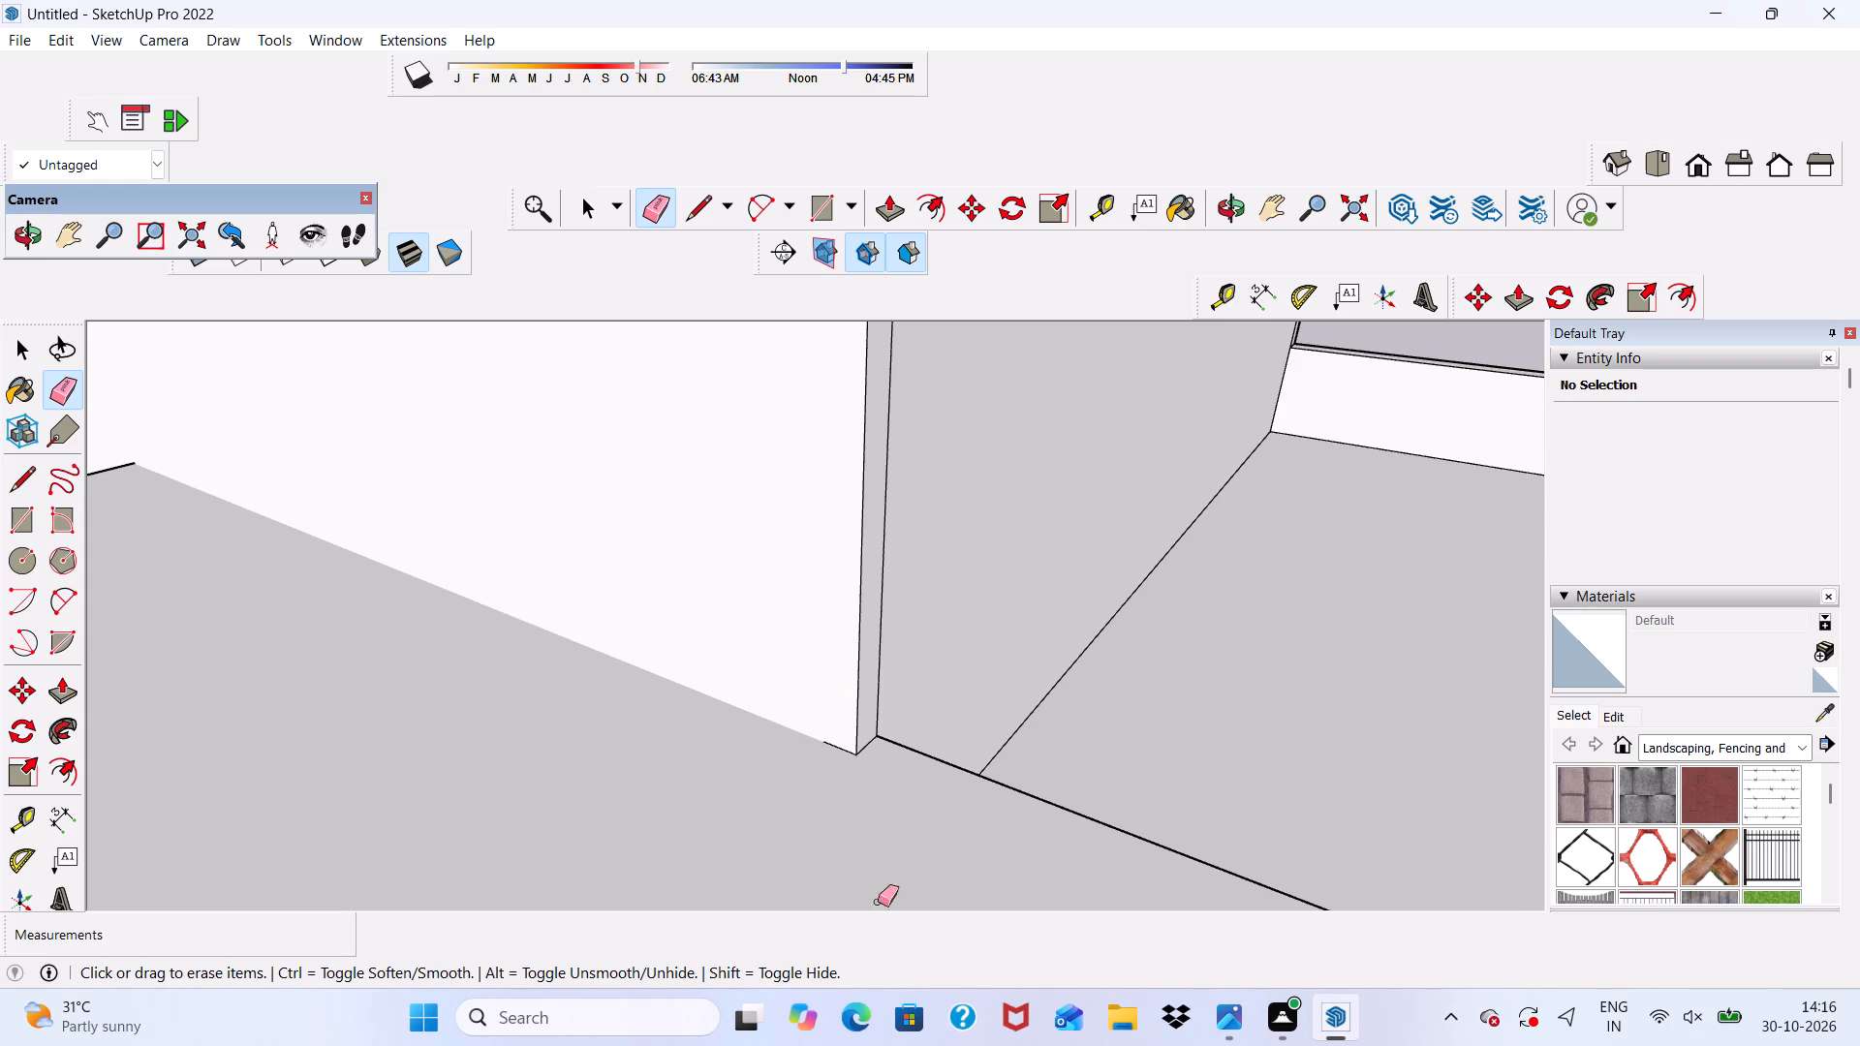
scroll(881, 907, down, 5)
scroll(911, 762, down, 19)
middle_drag(1135, 746, 1346, 541)
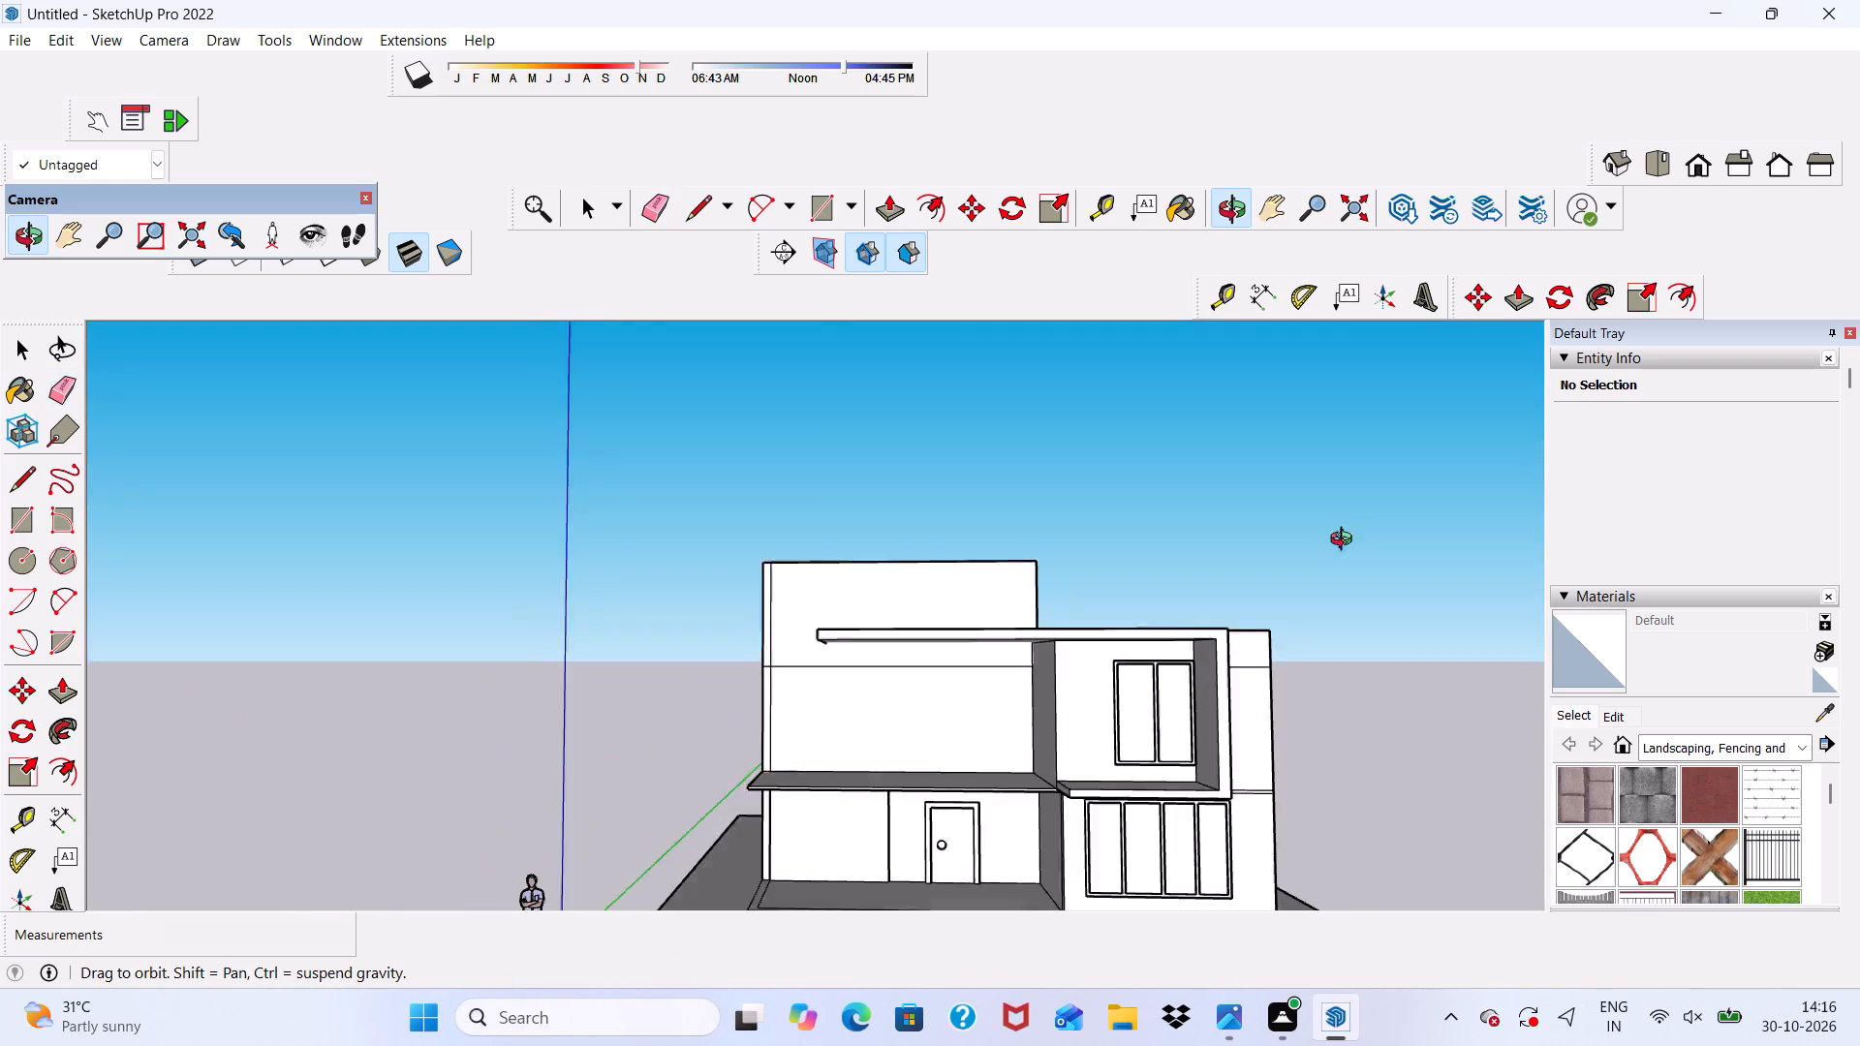
middle_drag(1346, 541, 1405, 570)
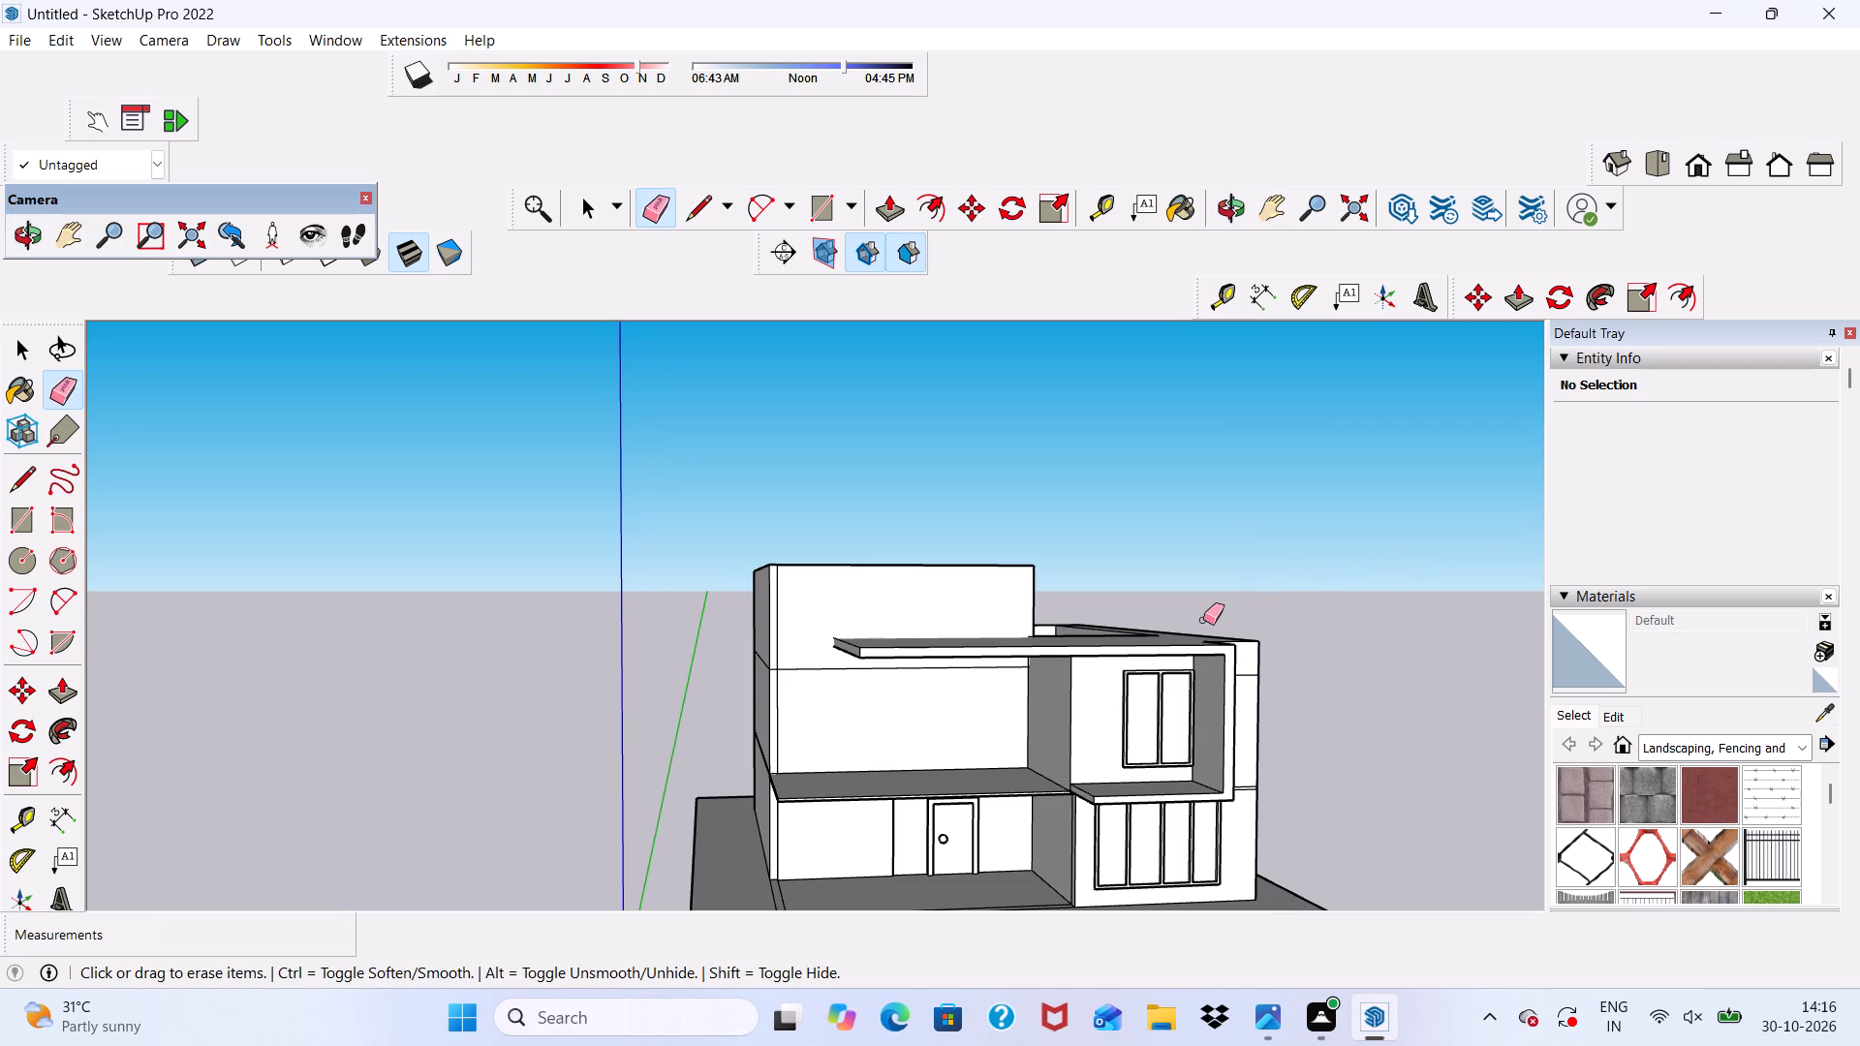
key(space)
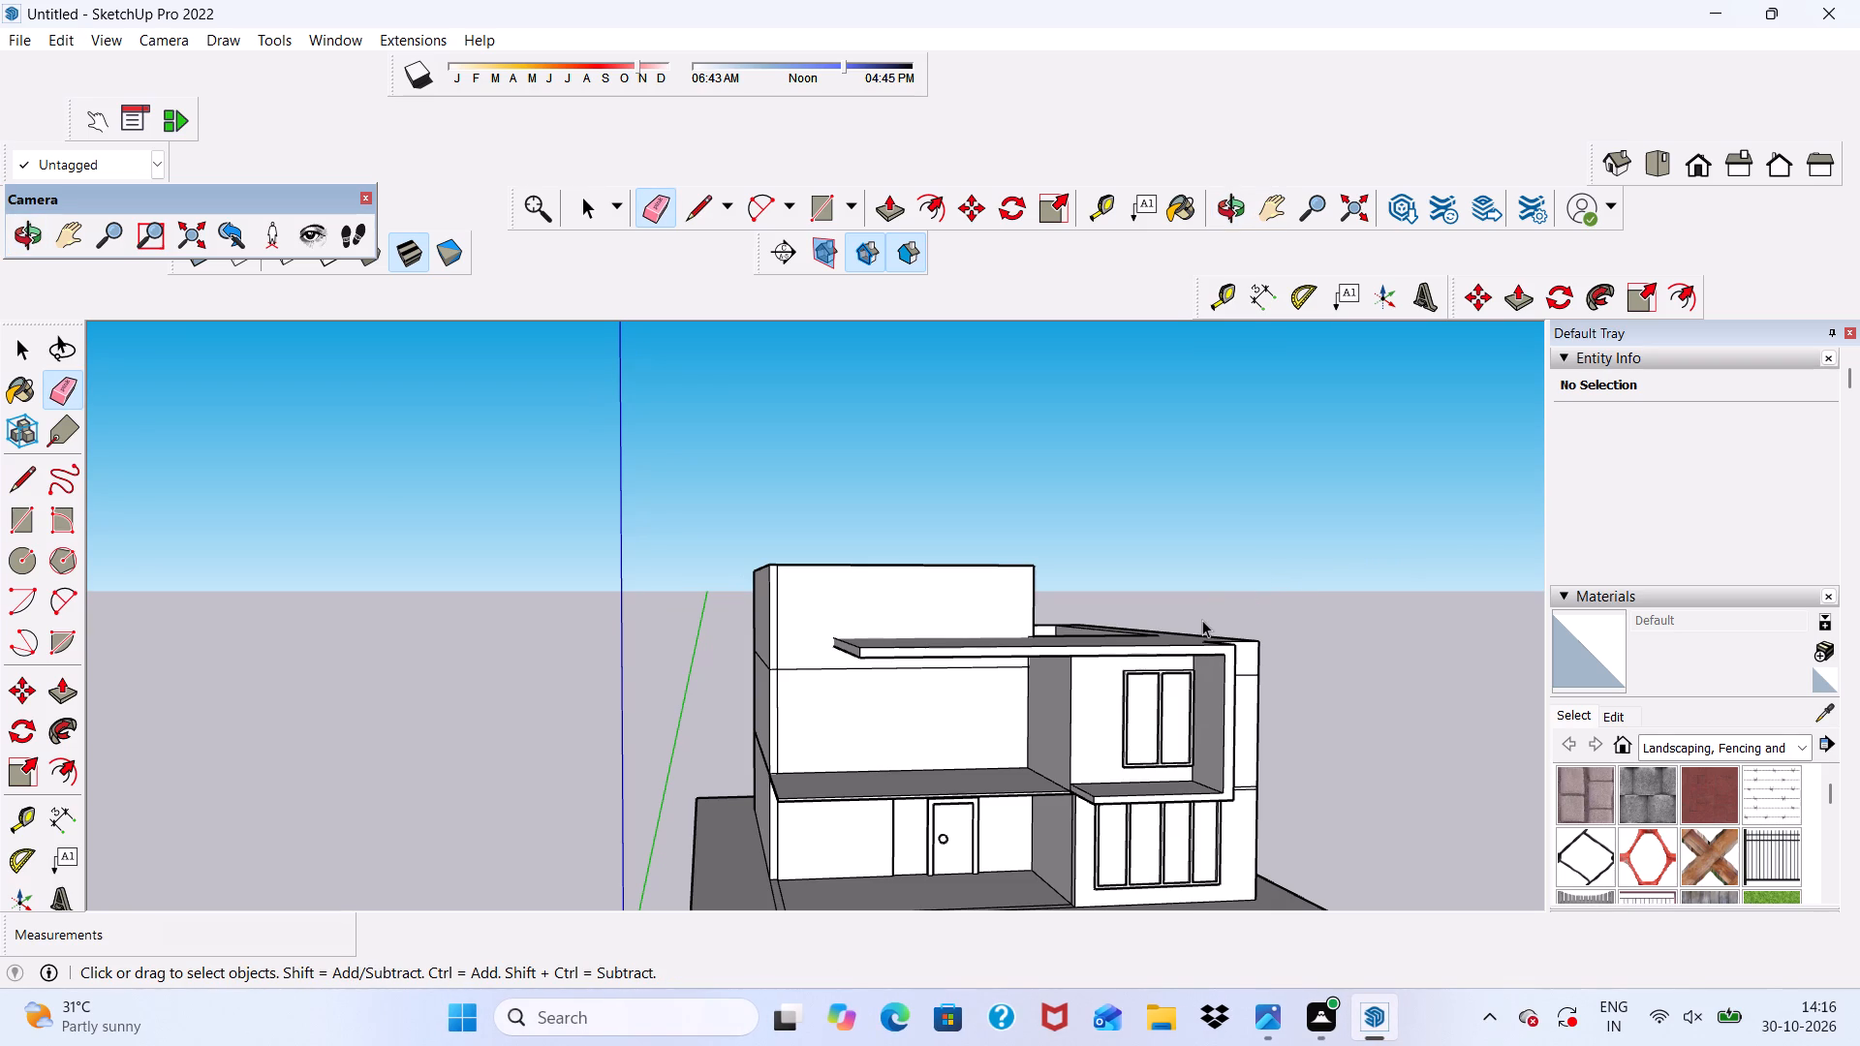
click(818, 188)
scroll(818, 542, up, 3)
scroll(821, 698, up, 10)
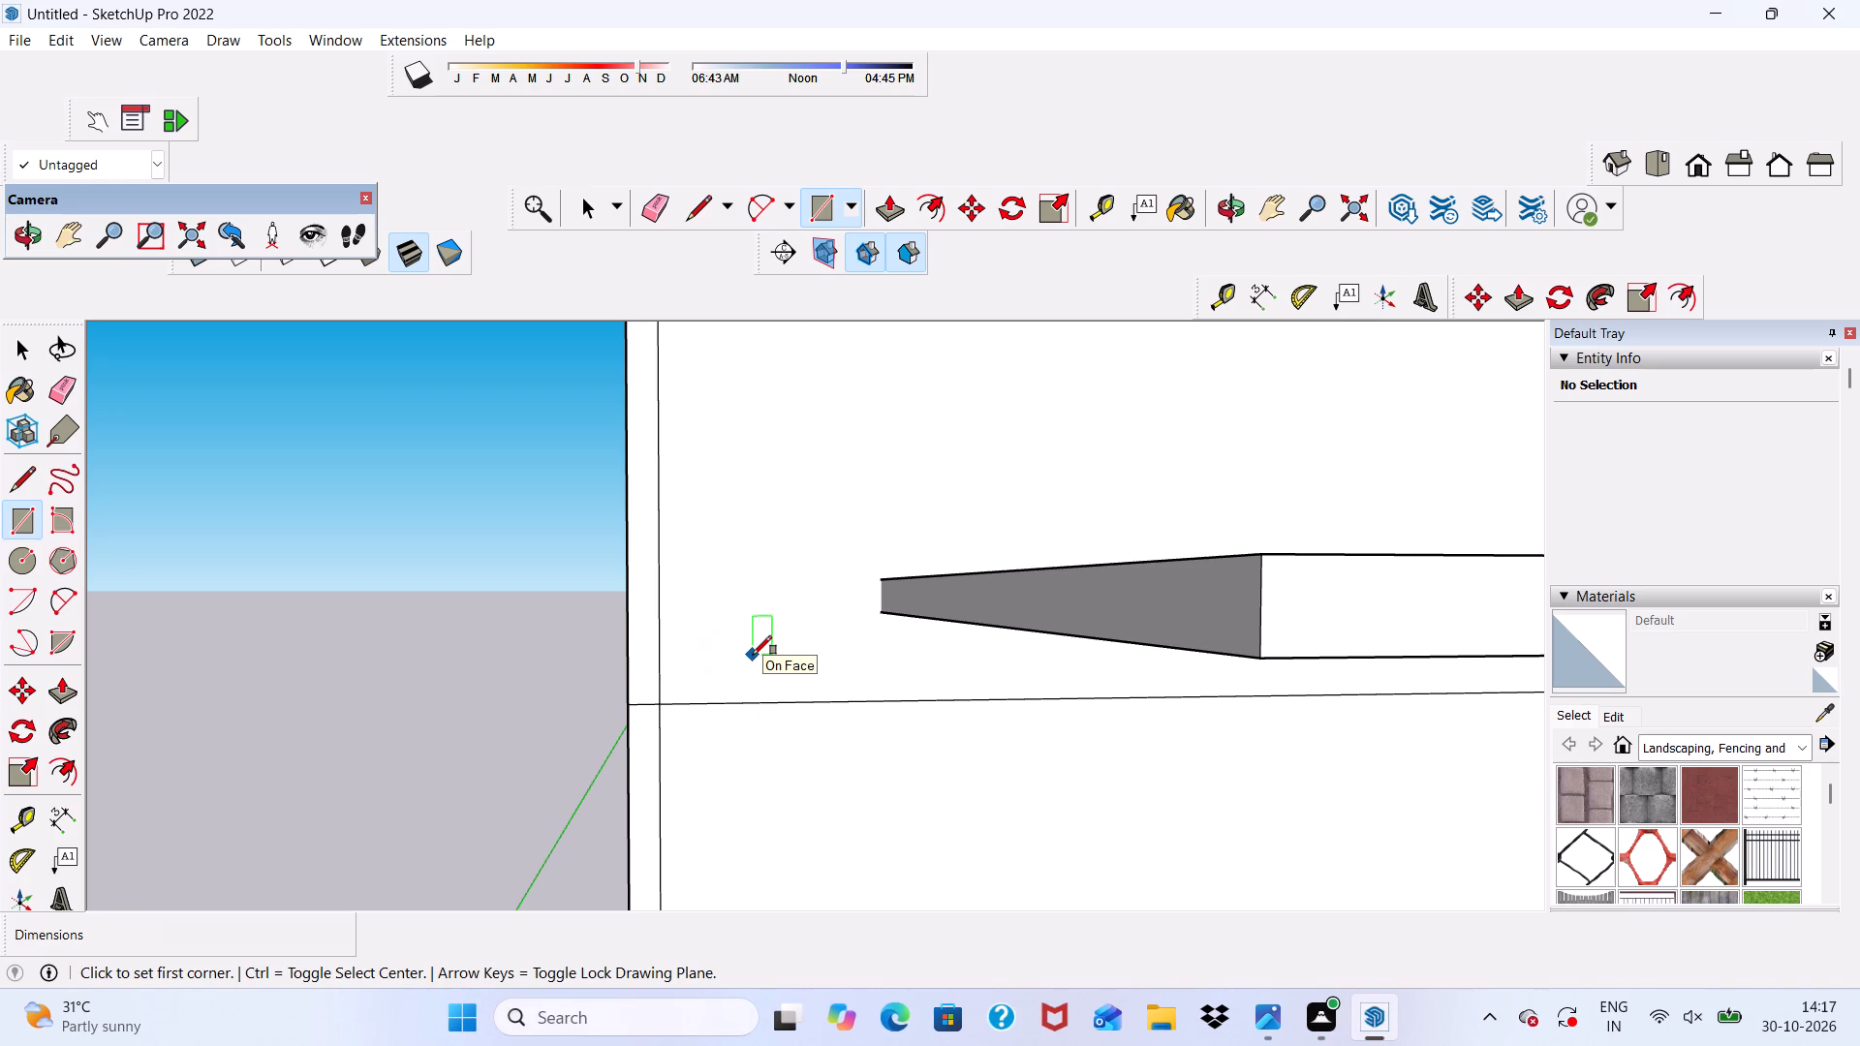
scroll(753, 655, down, 6)
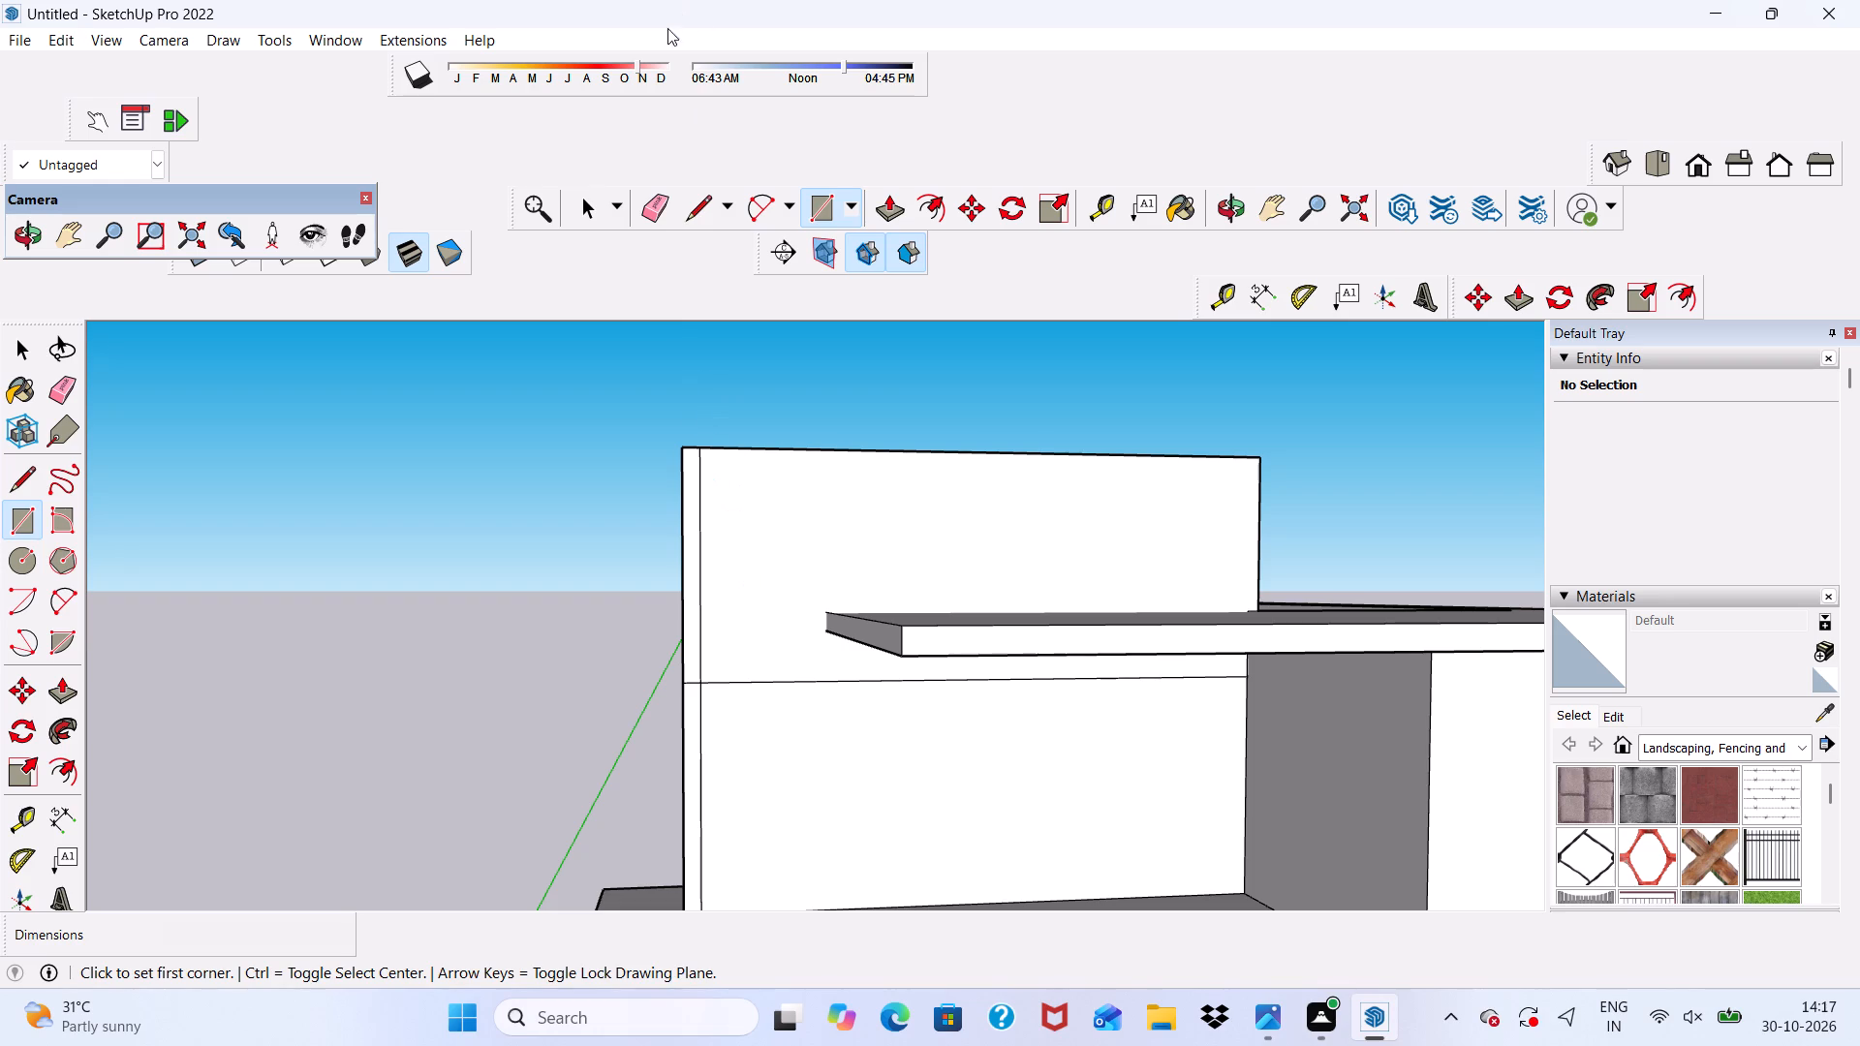
click(652, 208)
scroll(757, 581, up, 4)
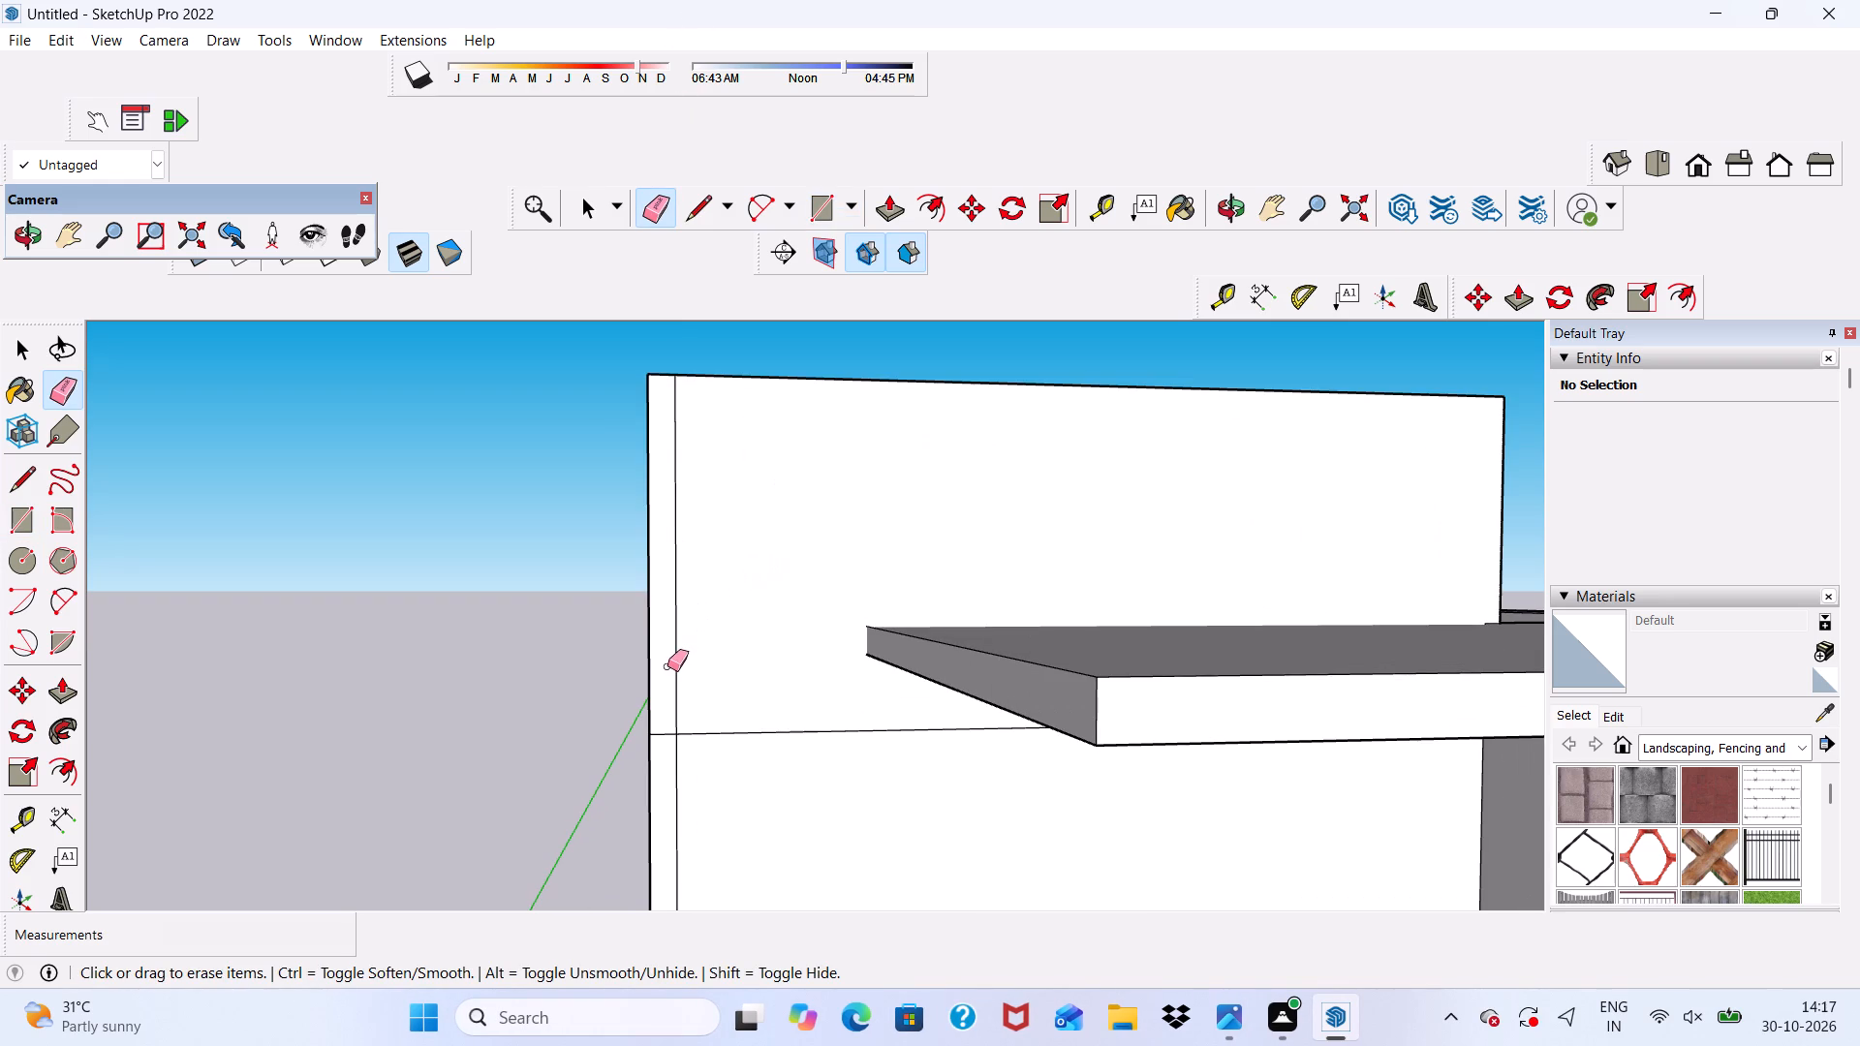
drag(667, 666, 692, 672)
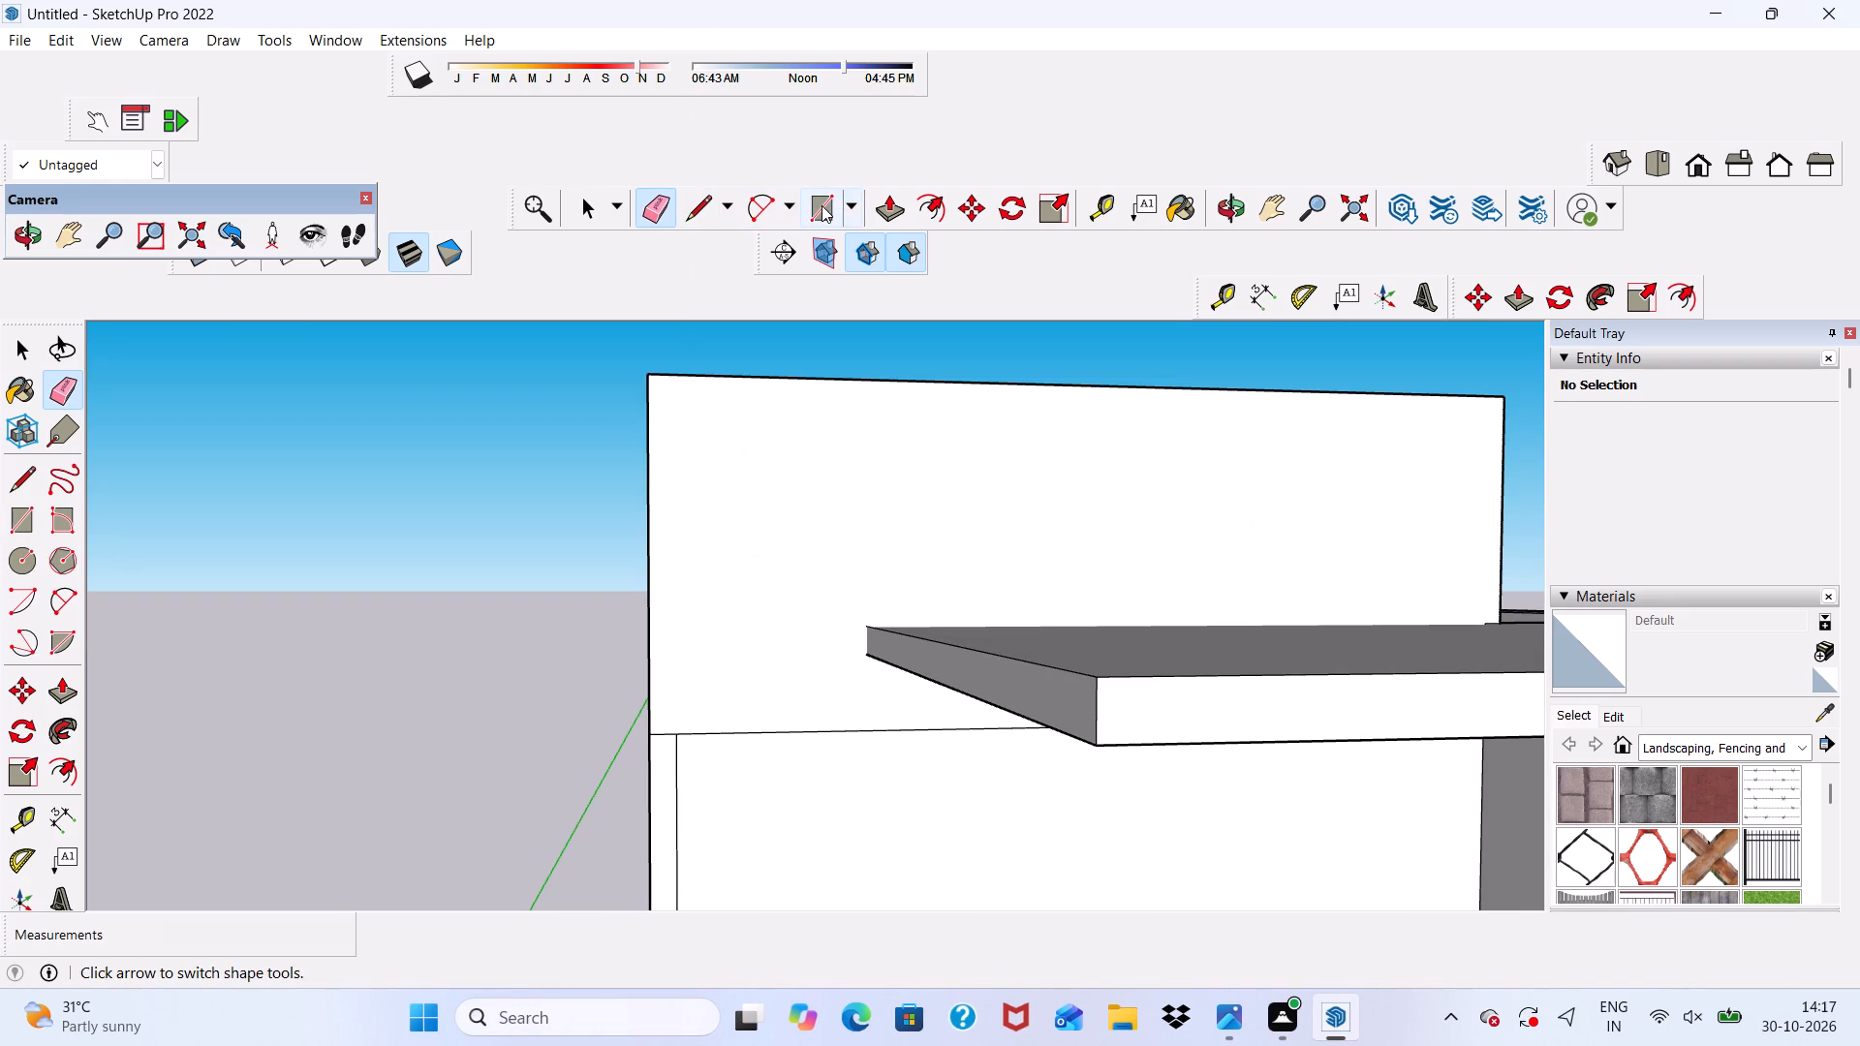
Draw a rectangle 10' high and about 5' 4 3/4" wide on the rooftop block's front wall, from the seam's endpoint to the wall's top edge.
click(821, 205)
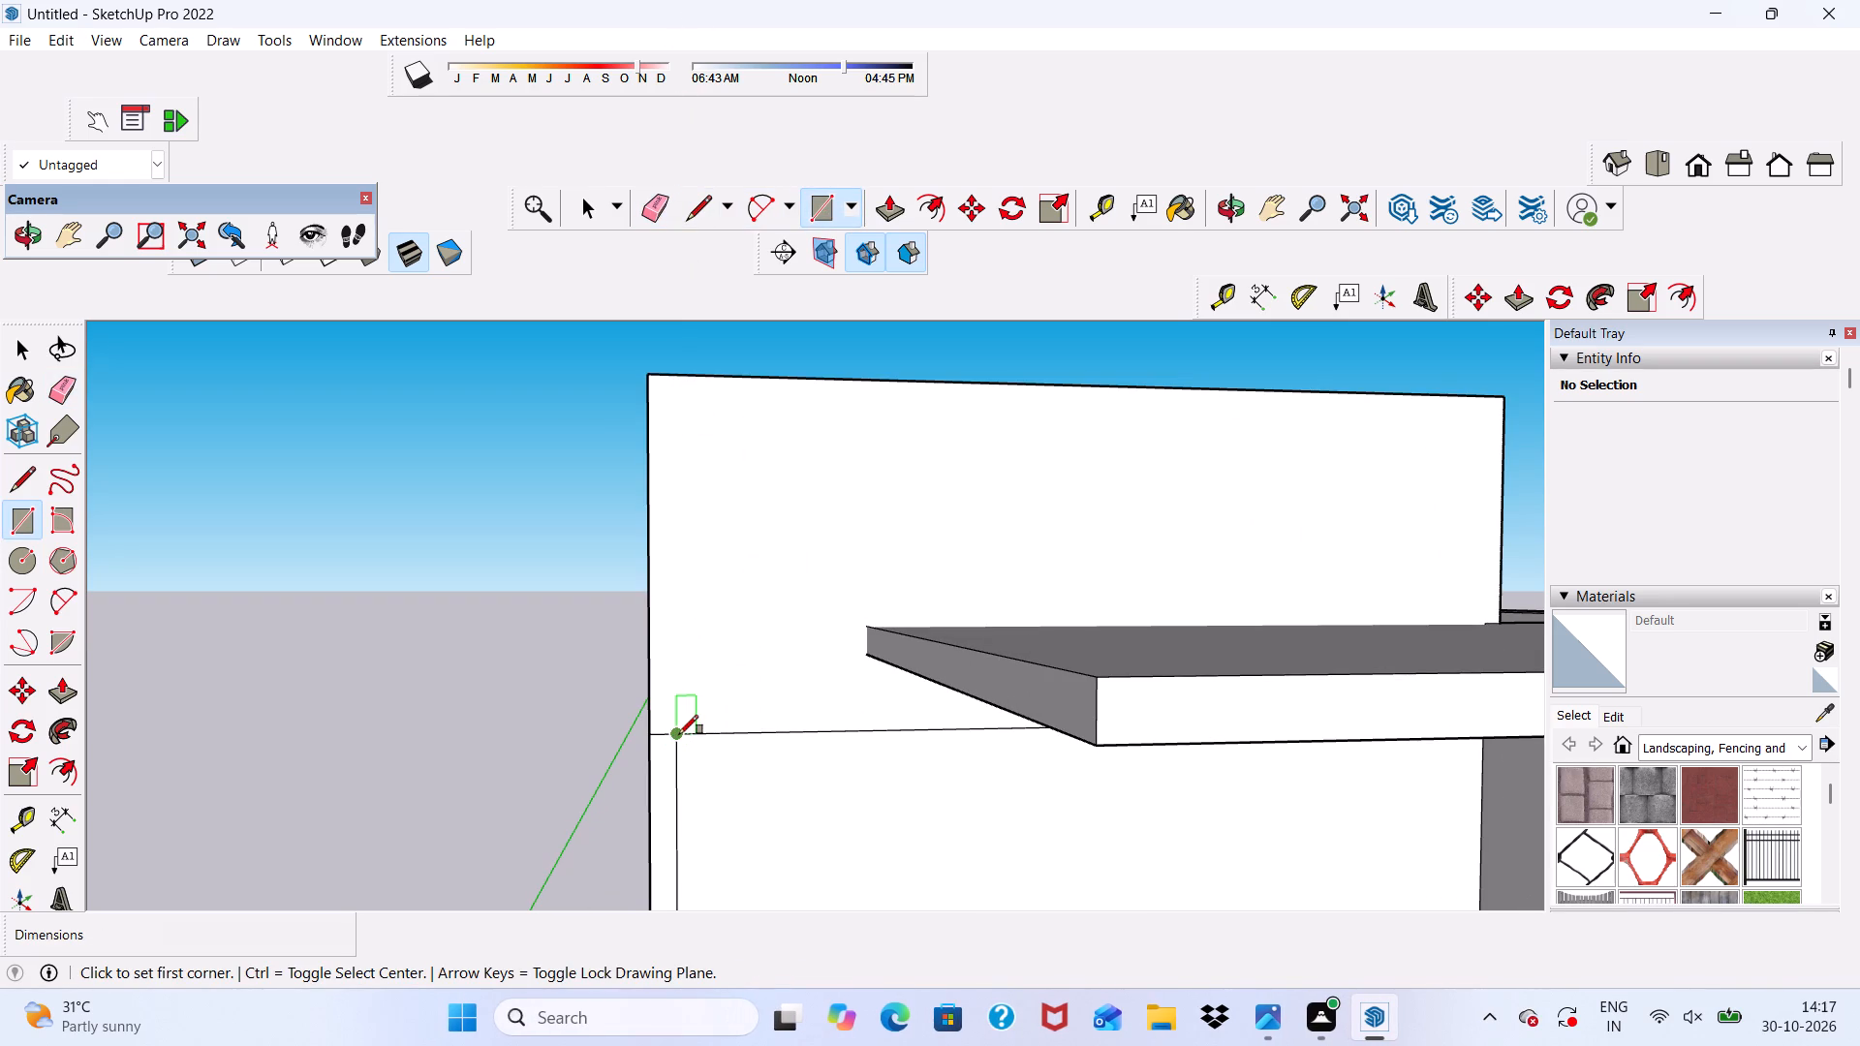
click(679, 734)
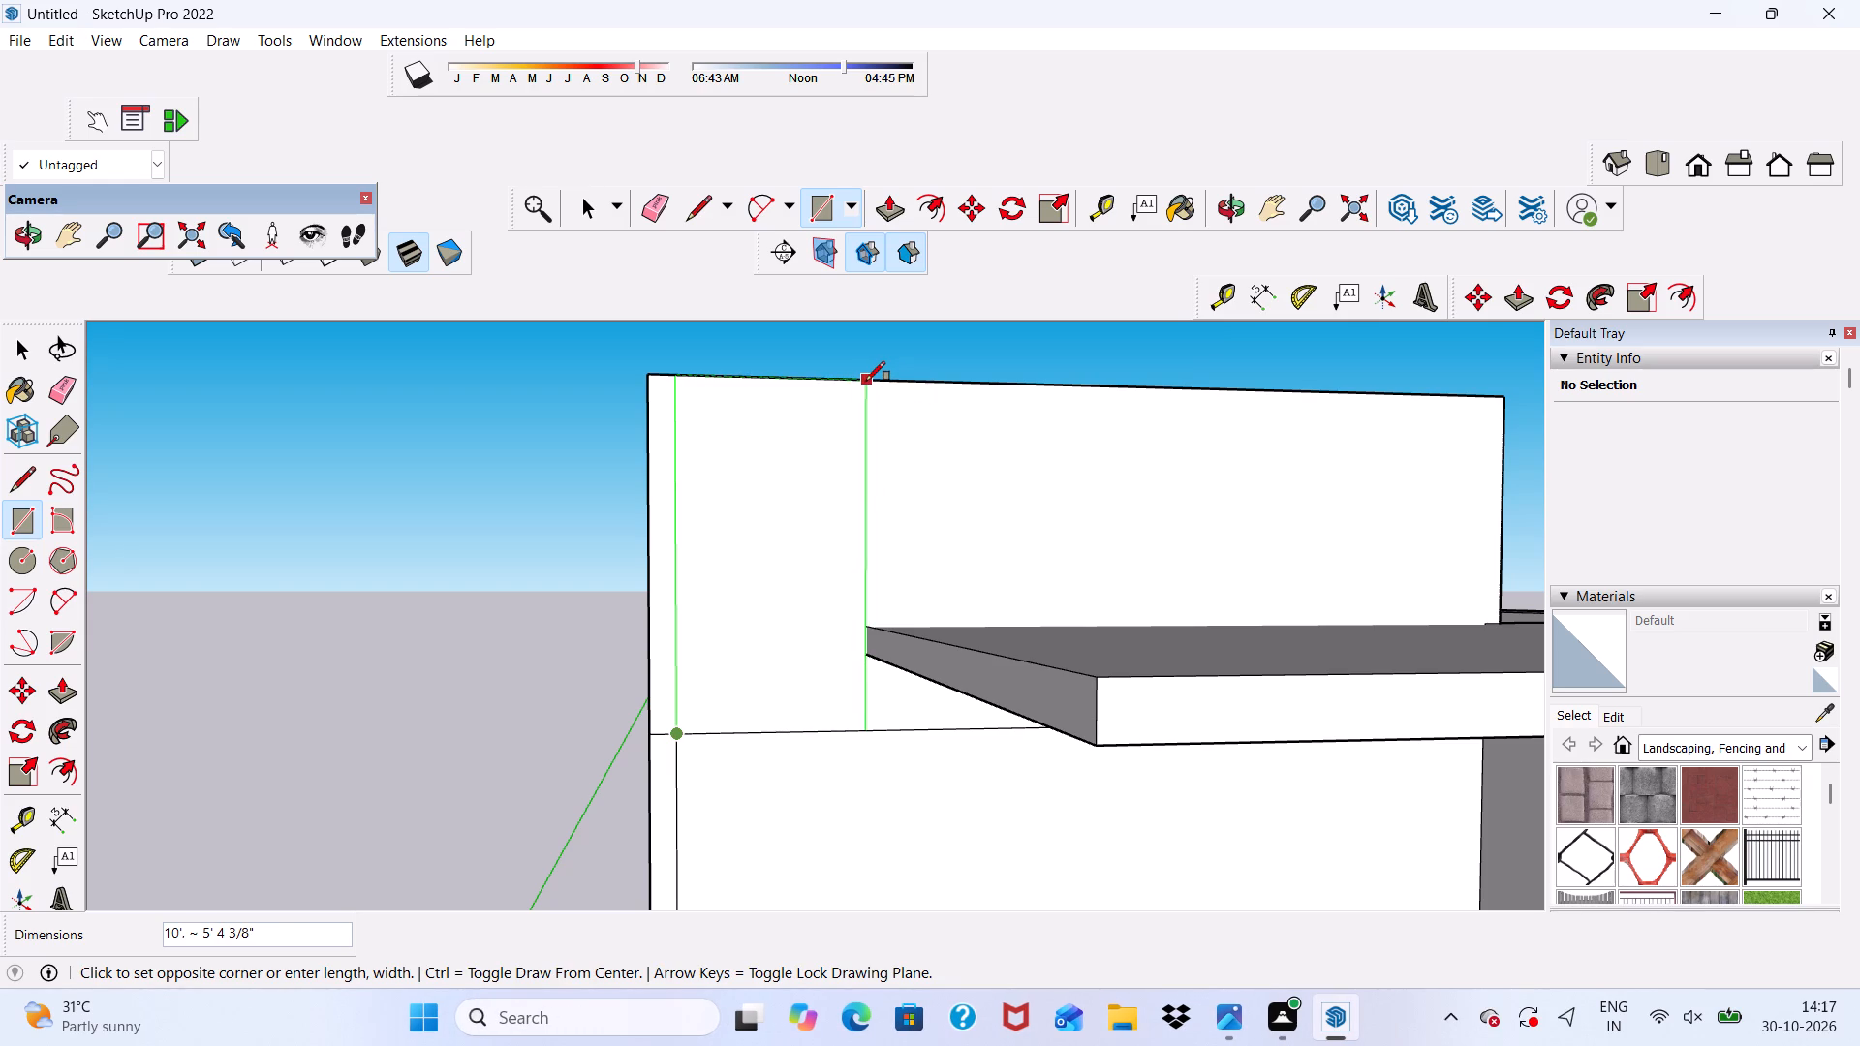
click(867, 381)
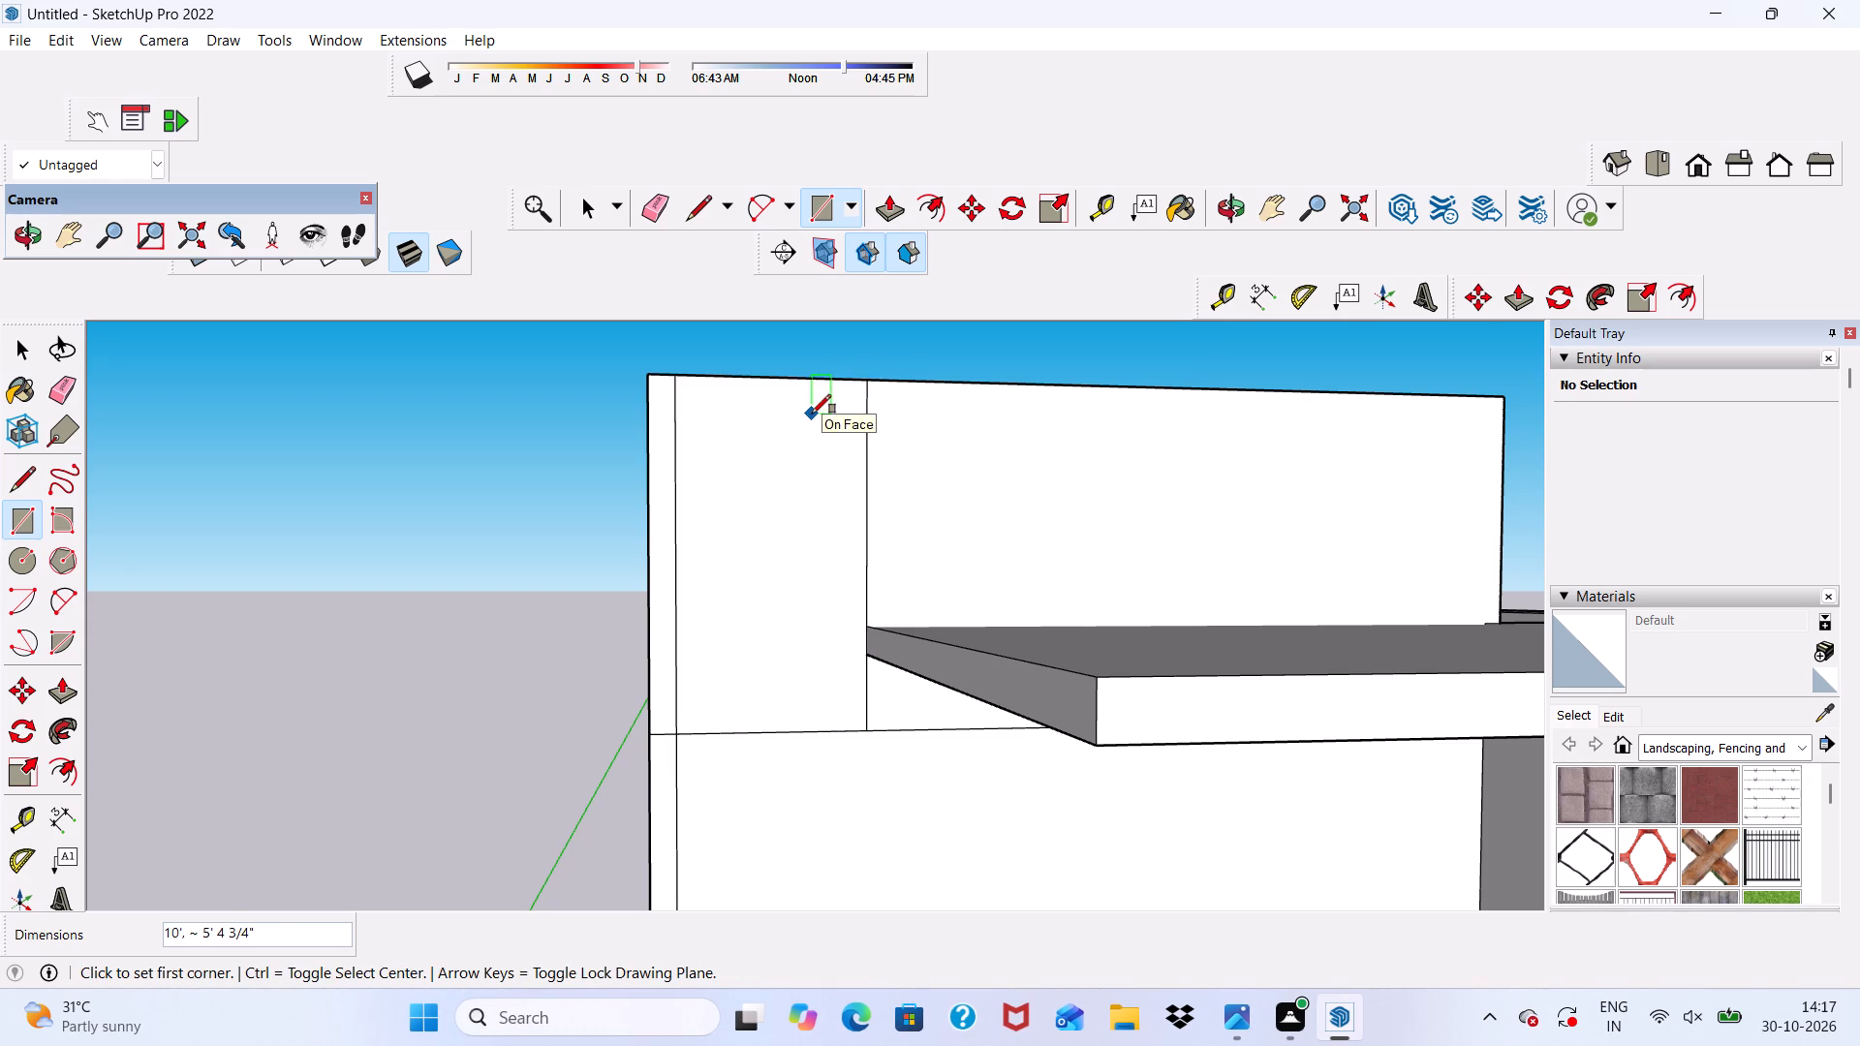
Offset the new rectangle's outline inward by 6" on the rooftop block's front wall.
click(926, 208)
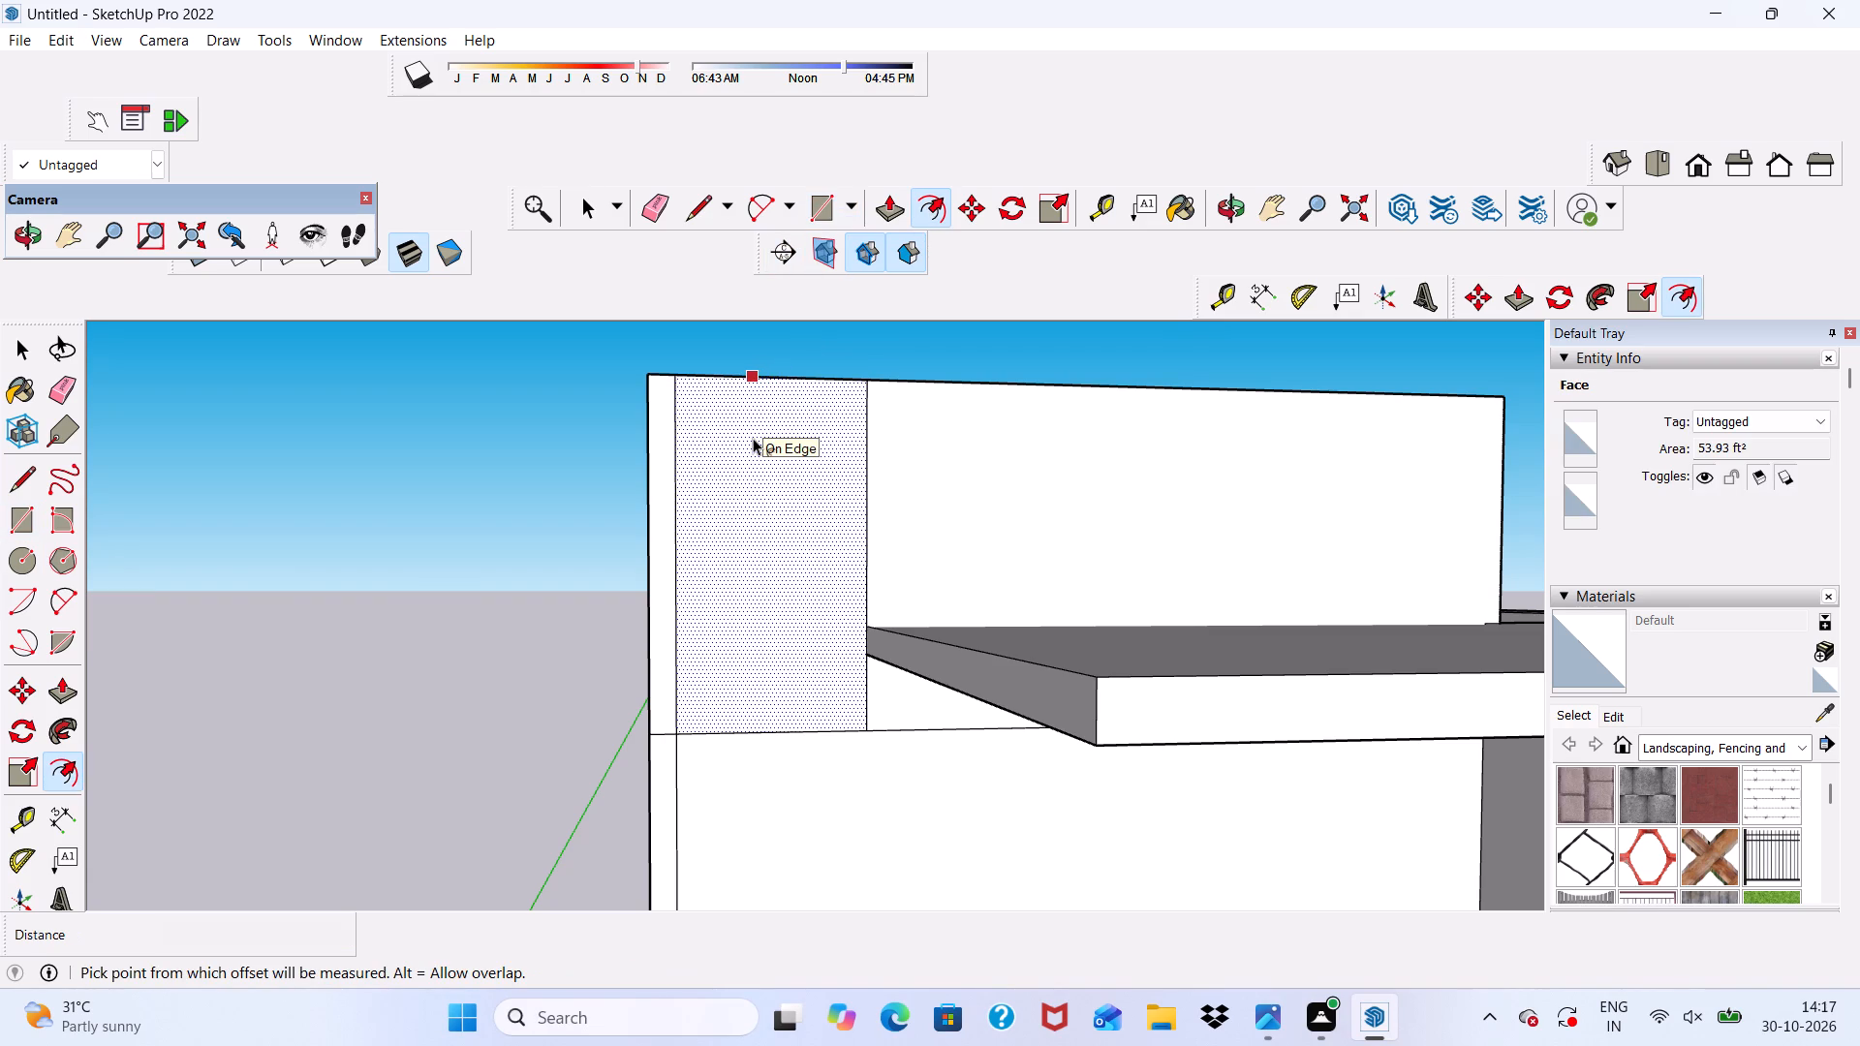
click(700, 567)
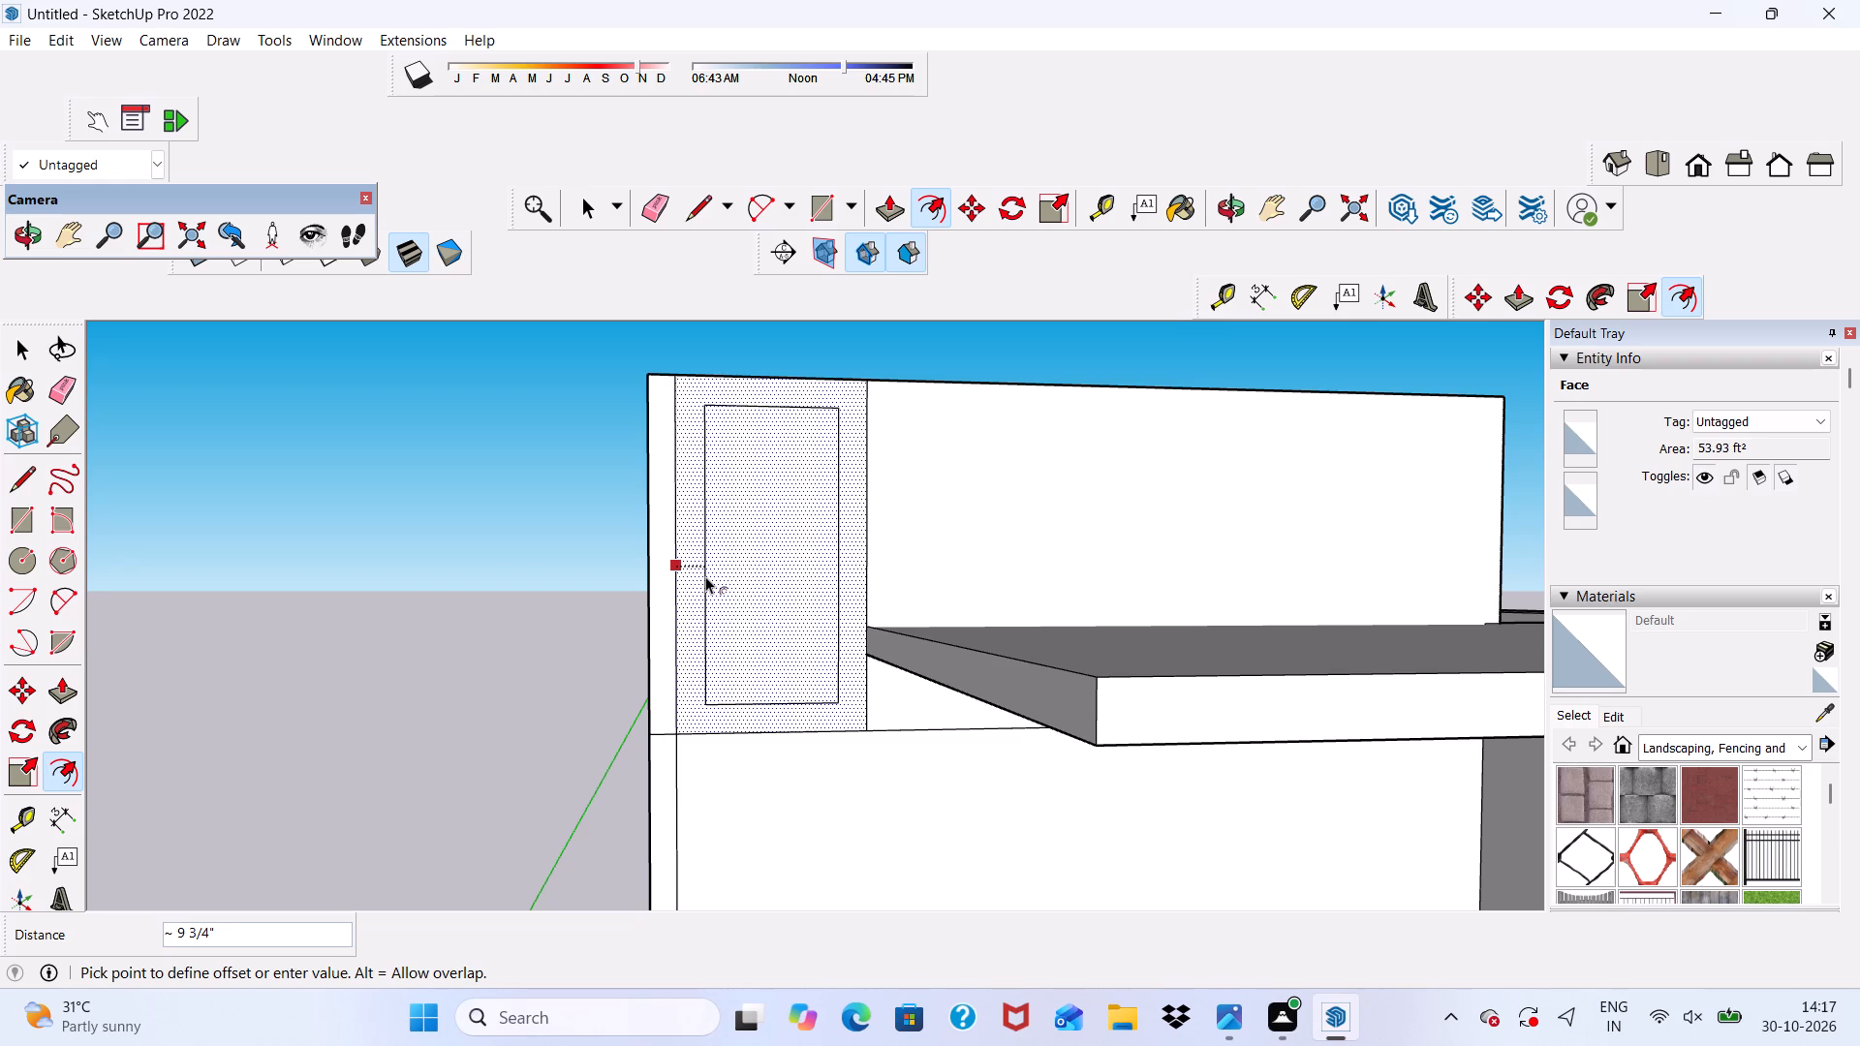
text(6")
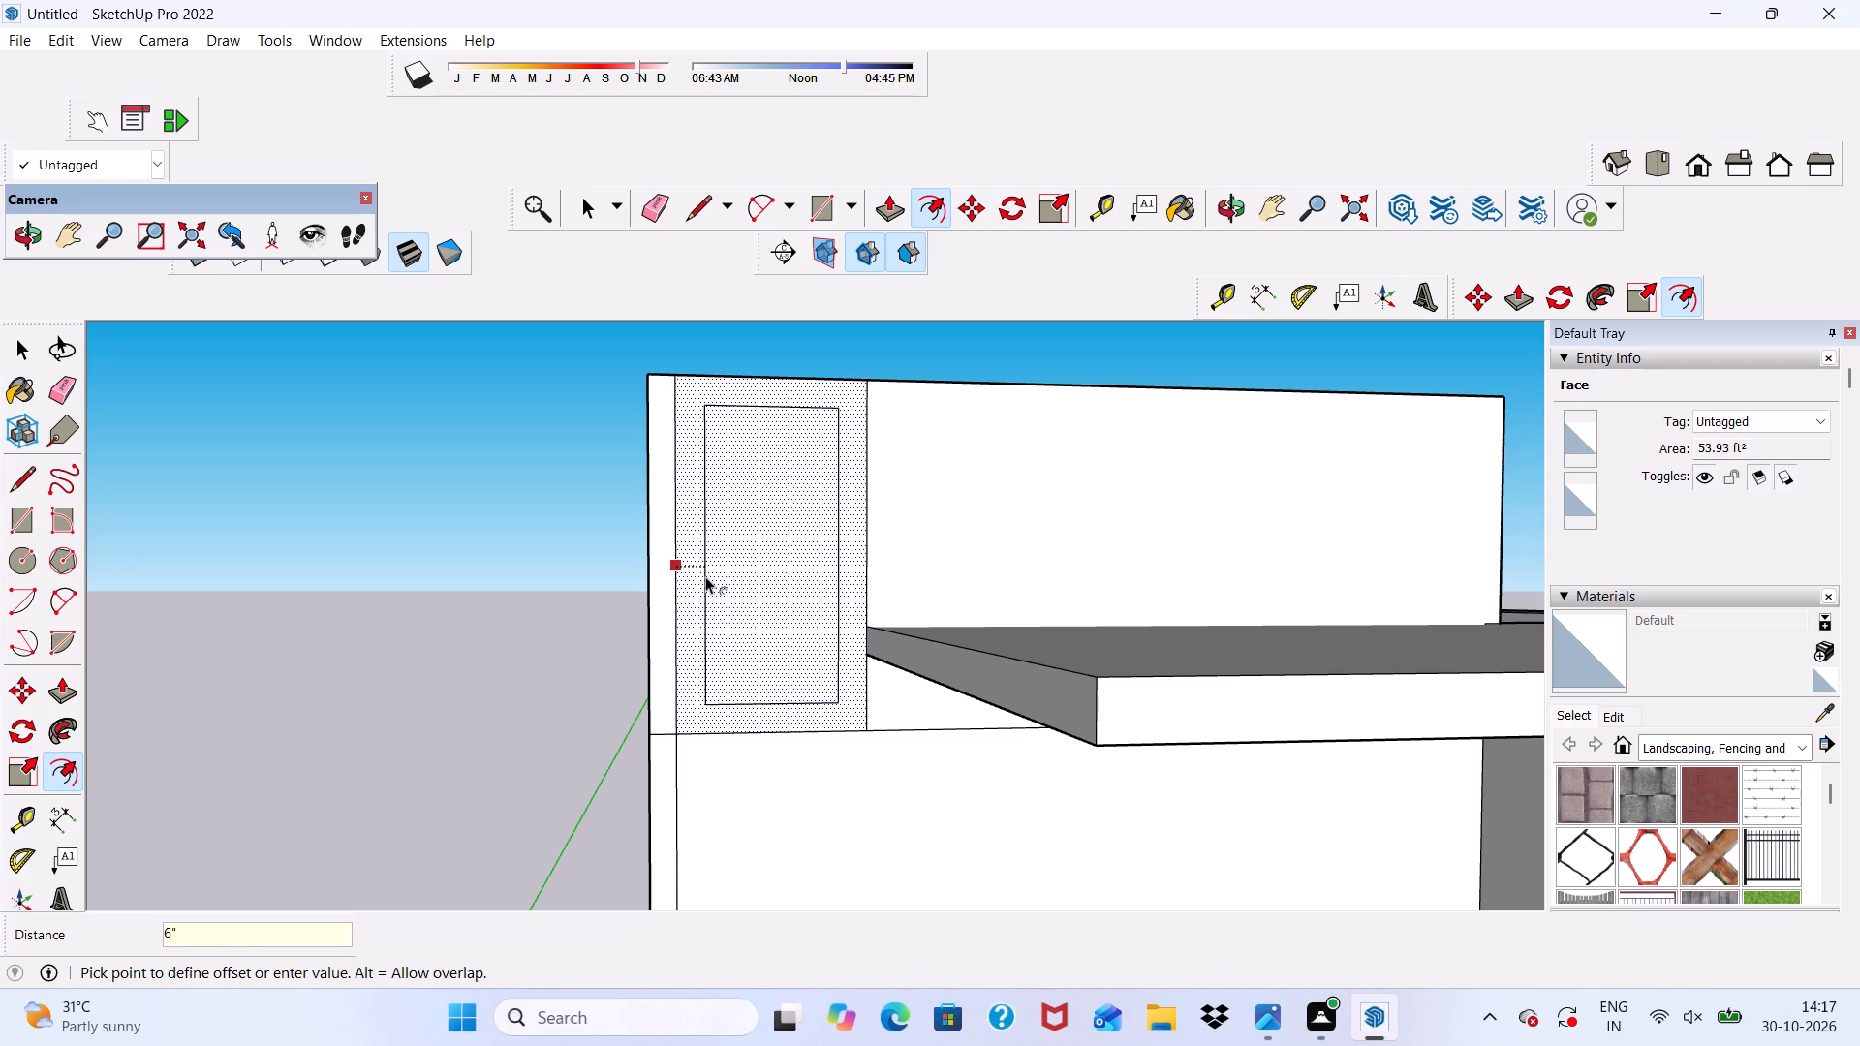
key(Return)
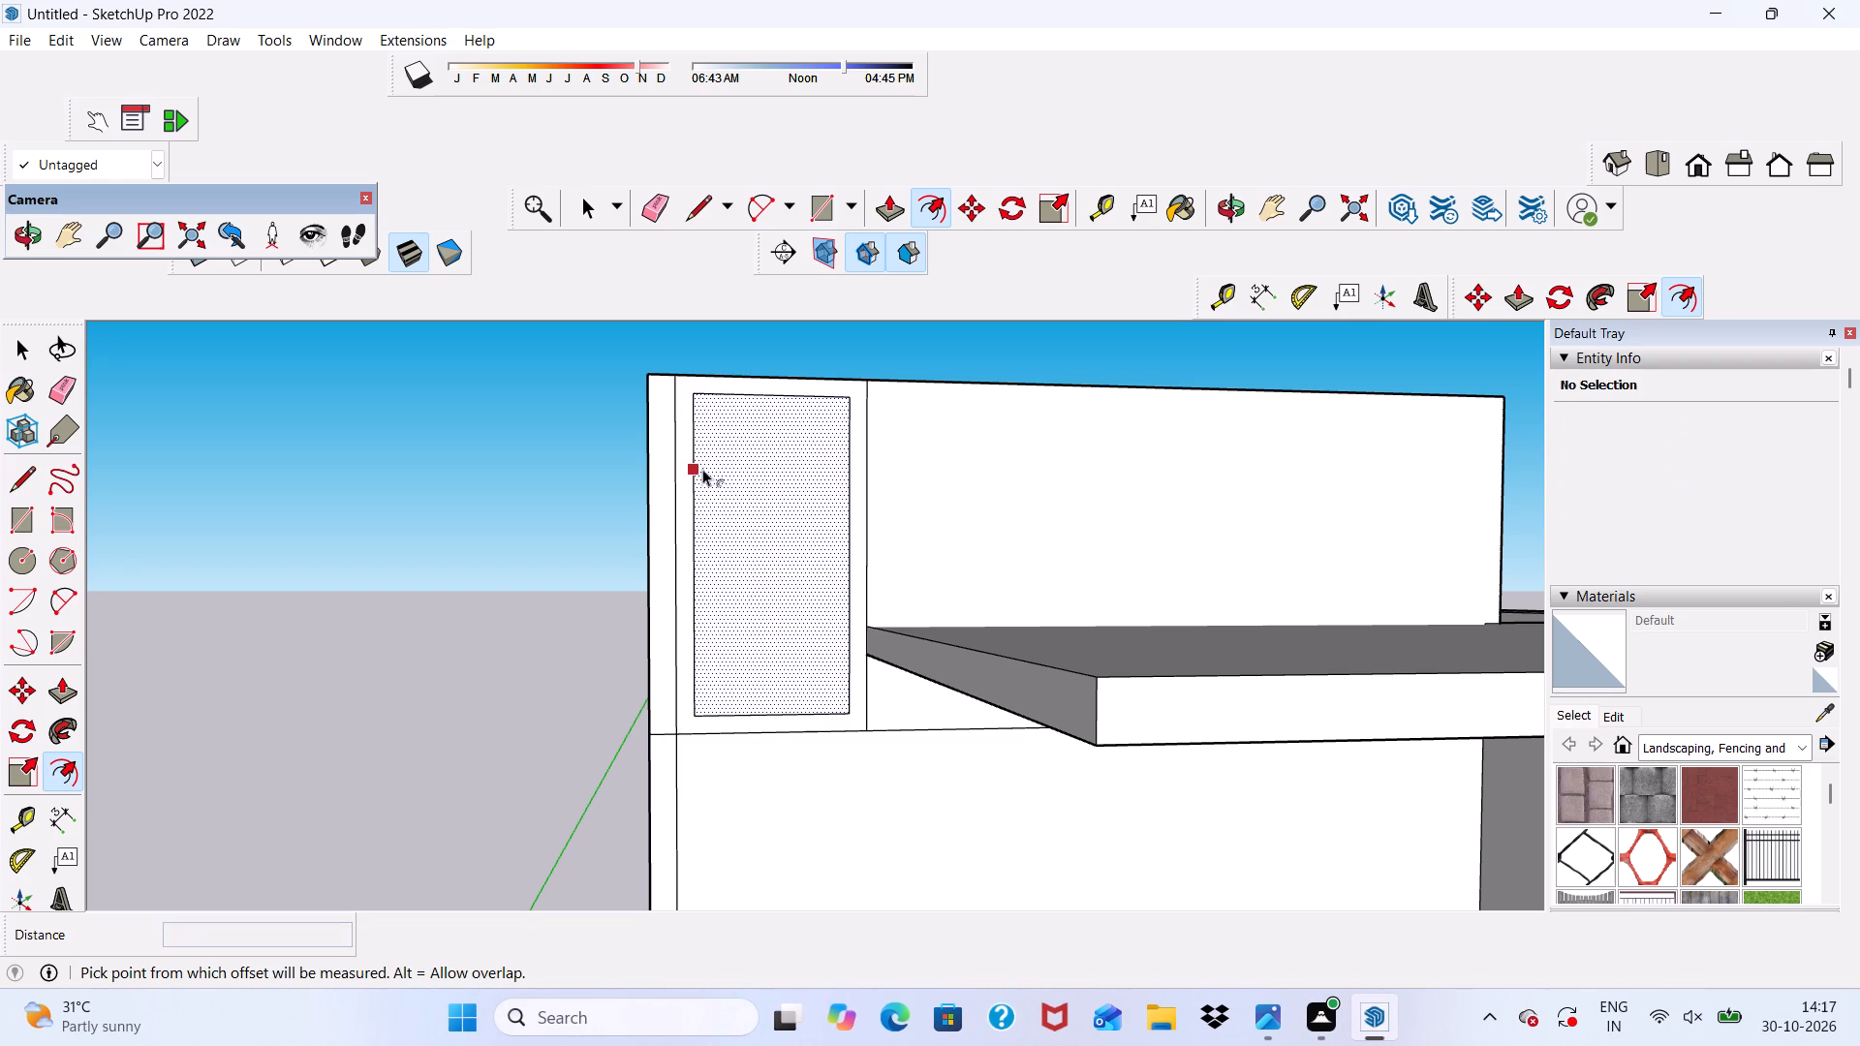
Erase the outer rectangle's vertical edge nearest the building's outer corner.
click(660, 201)
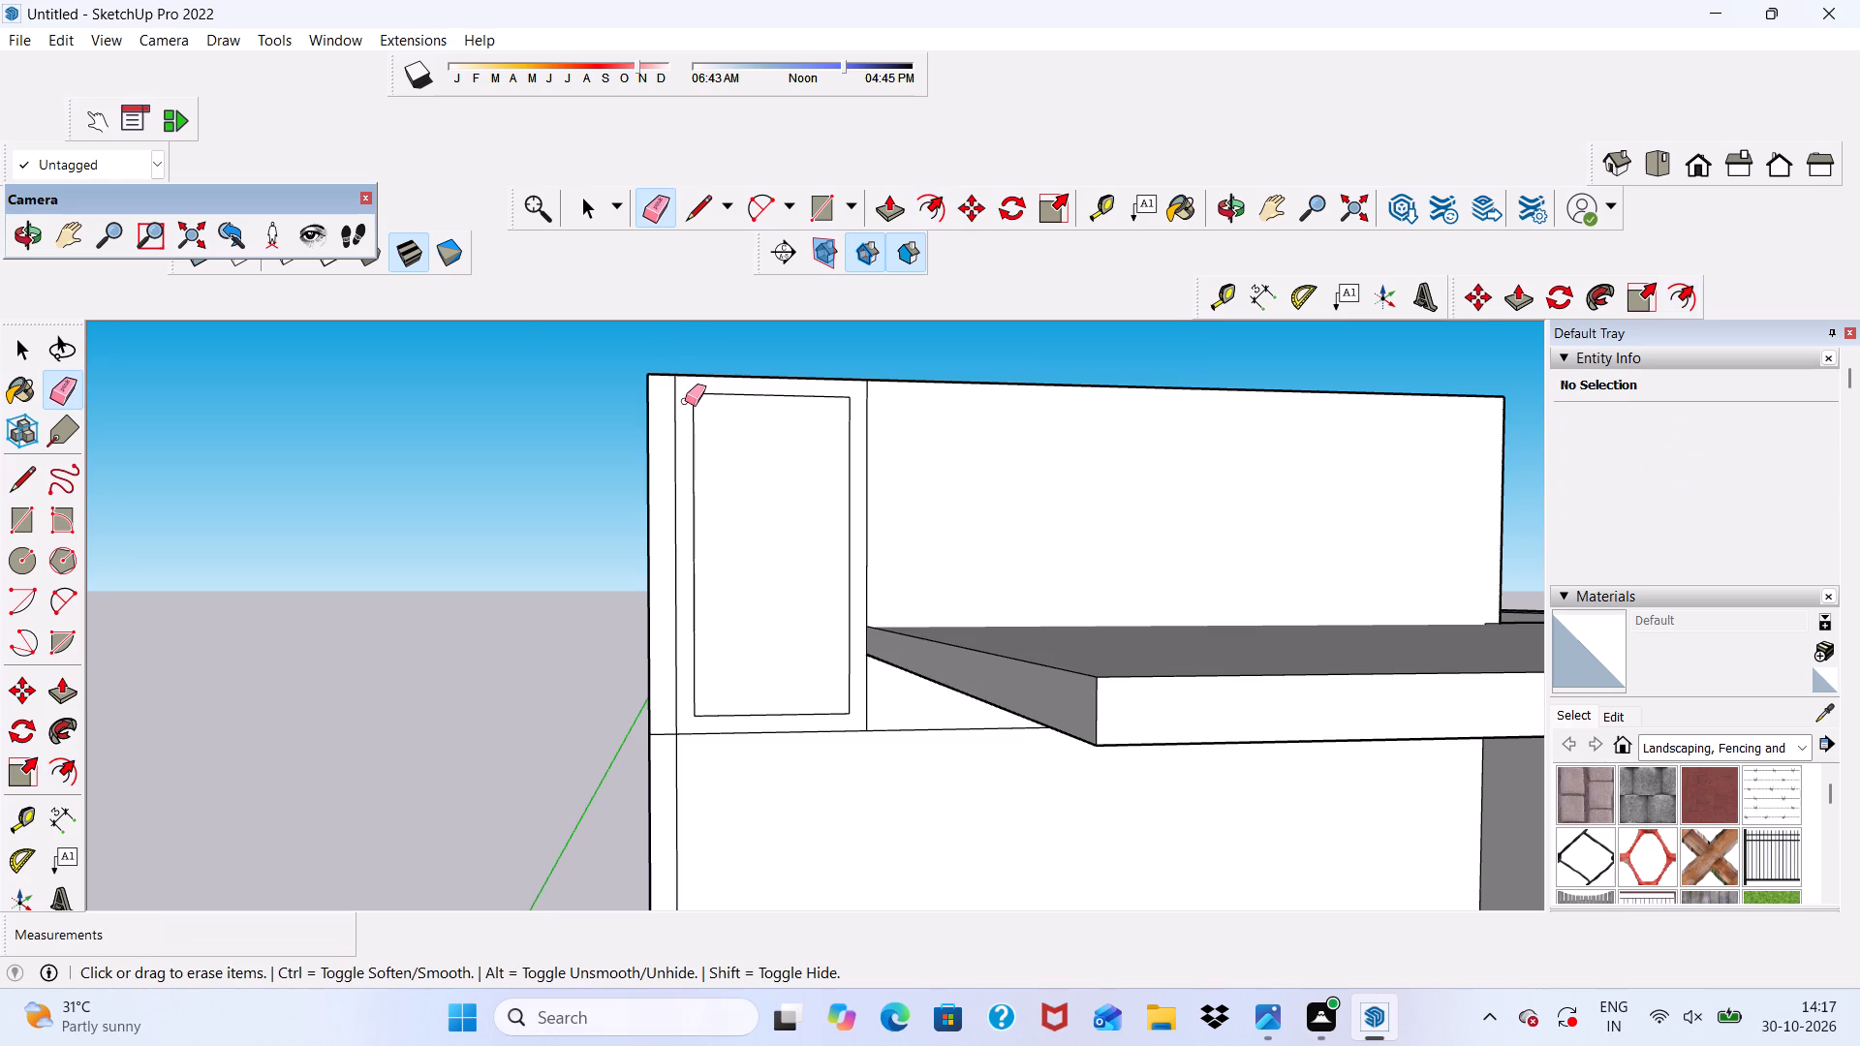
scroll(685, 401, up, 4)
drag(677, 414, 665, 428)
Erase the seam edges on the rooftop block's top surface at its outer front corner, above the framed rectangle.
scroll(662, 417, down, 6)
middle_drag(769, 495, 772, 641)
scroll(718, 462, up, 10)
click(614, 553)
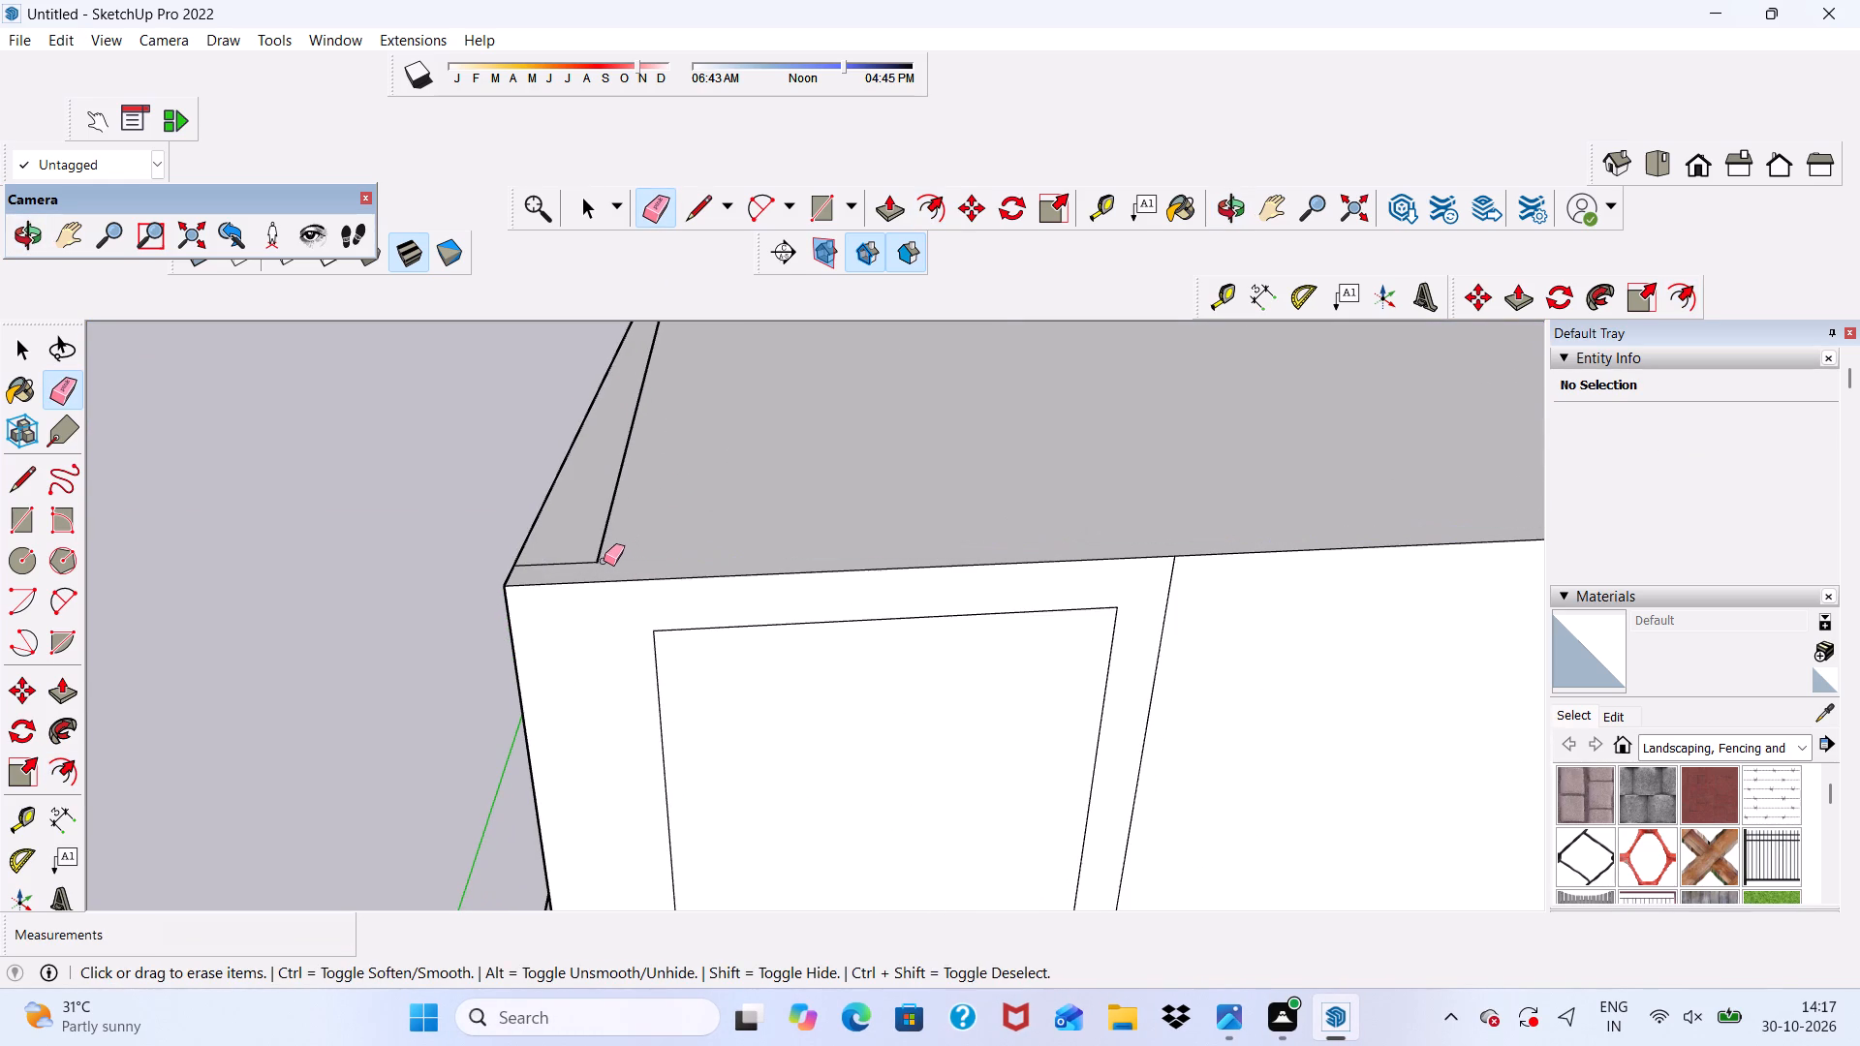
click(601, 561)
drag(592, 534, 615, 514)
drag(589, 546, 582, 569)
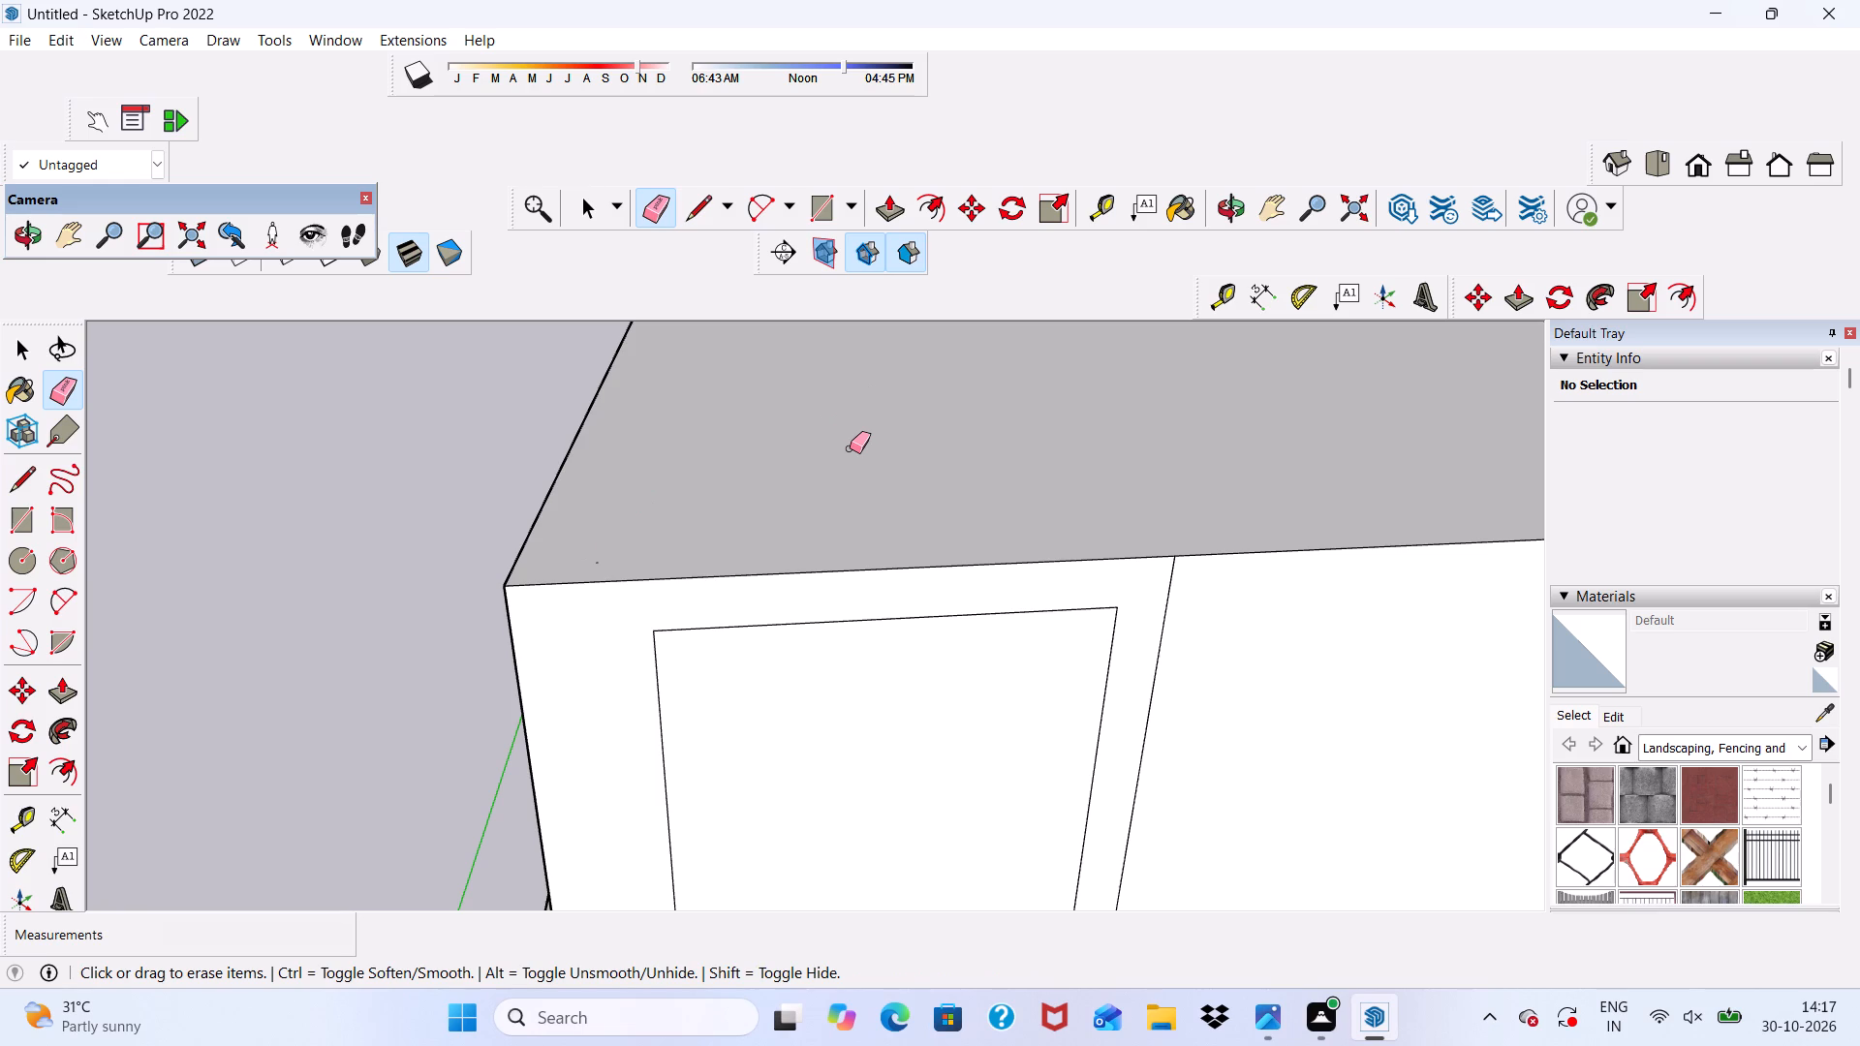
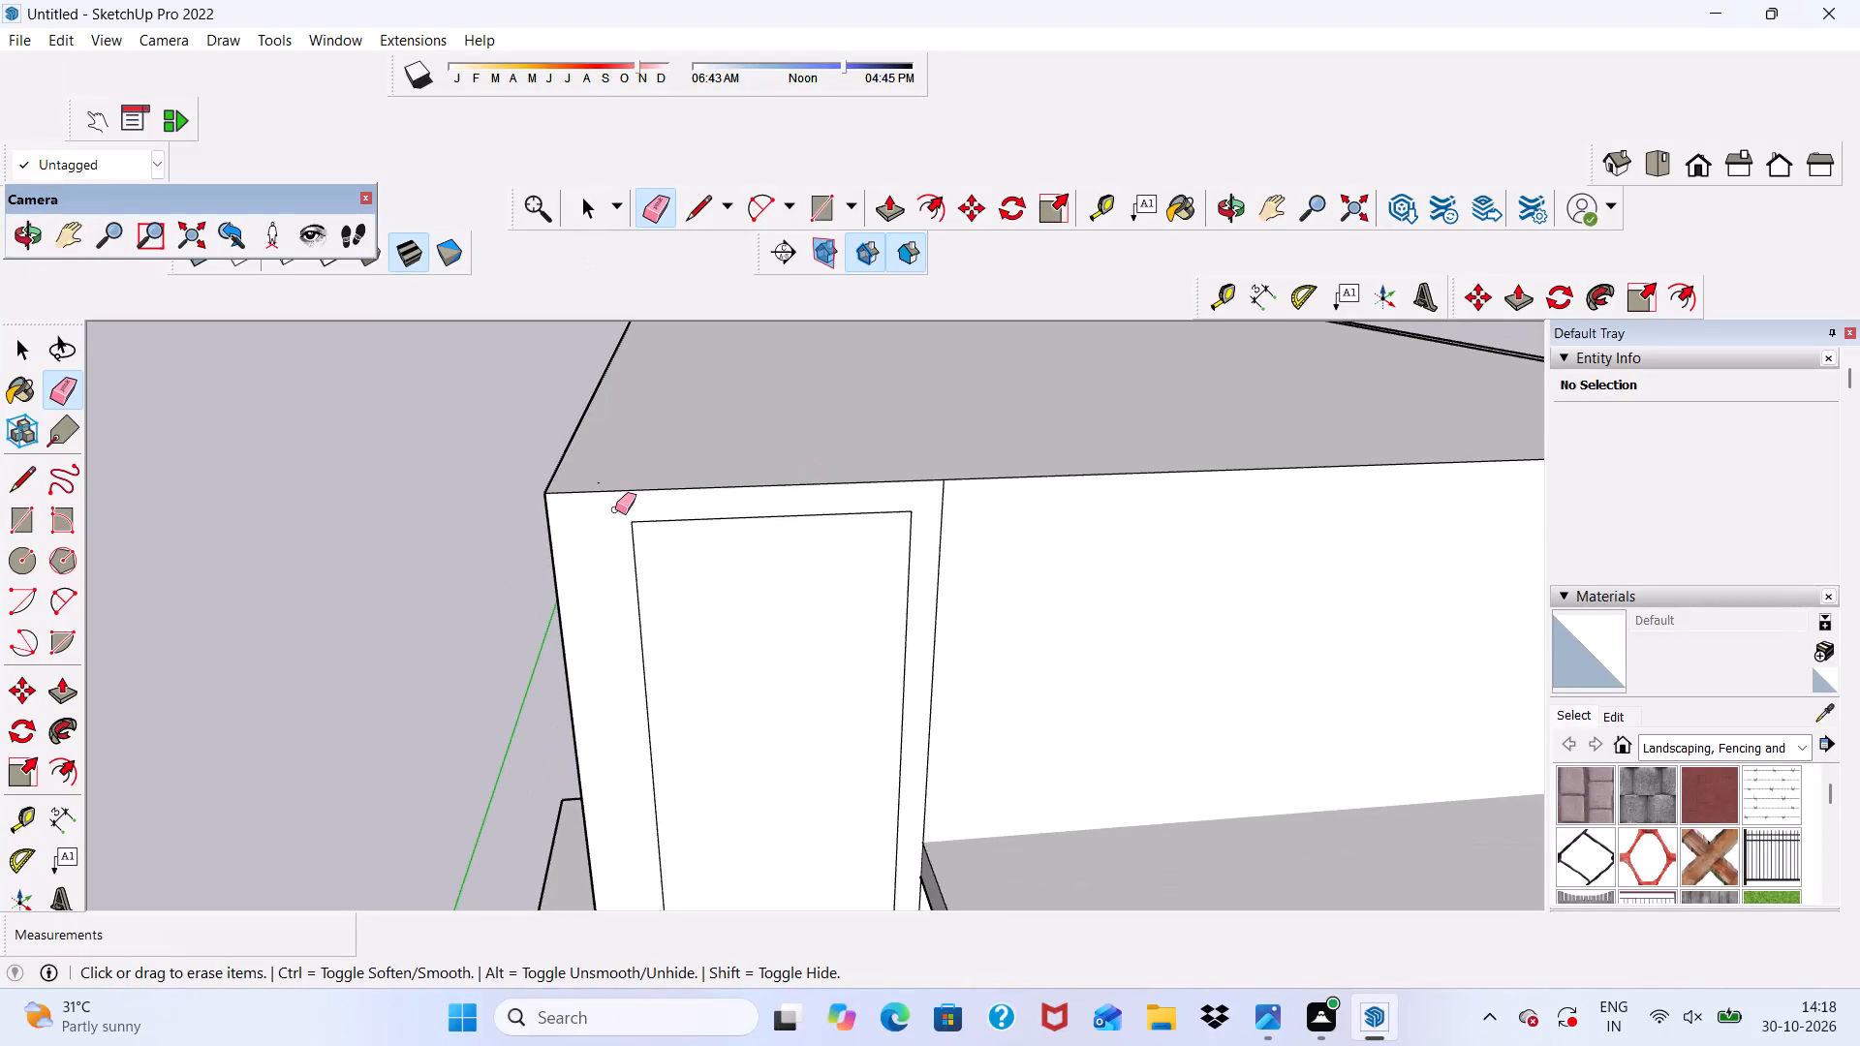
Erase the leftover seam edges running along the side and rear of the rooftop block's top surface.
middle_drag(762, 608, 705, 602)
scroll(931, 458, up, 1)
scroll(693, 560, down, 6)
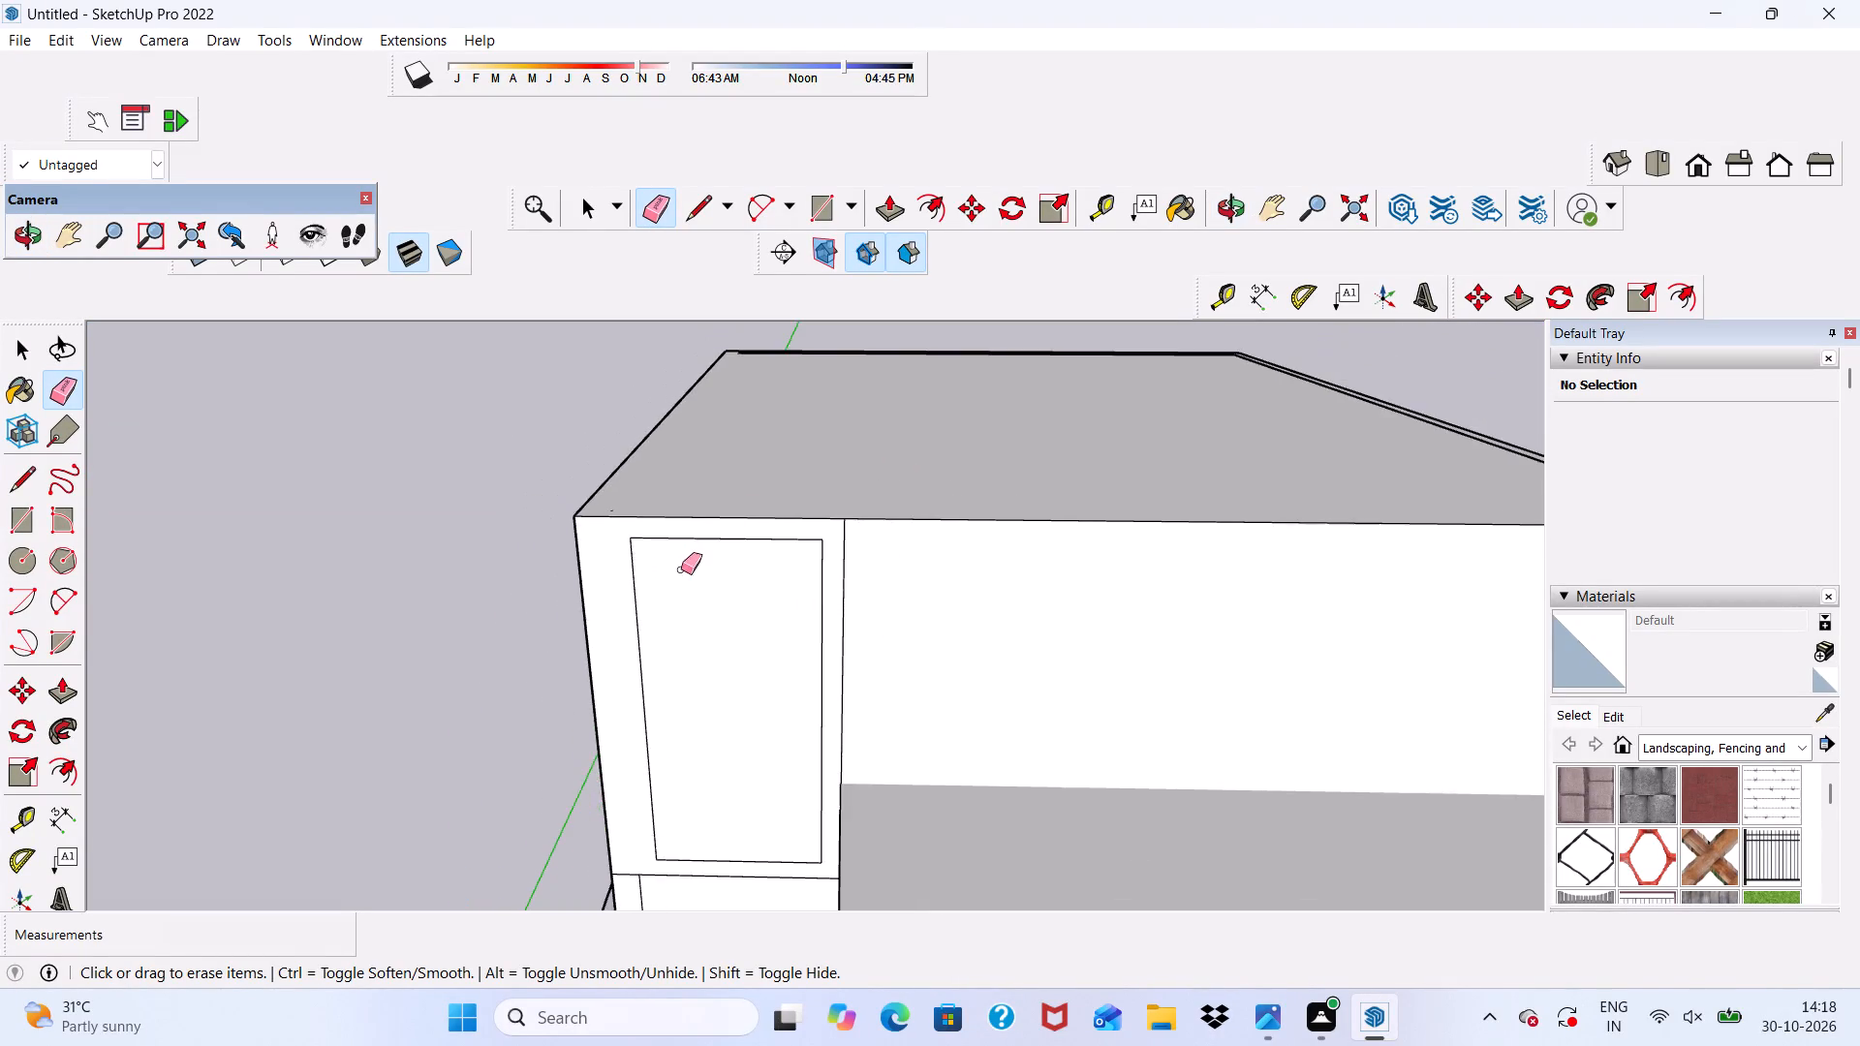
scroll(1297, 521, up, 6)
scroll(917, 405, down, 11)
scroll(1067, 422, up, 6)
scroll(992, 417, down, 6)
middle_drag(976, 429, 978, 657)
scroll(1010, 613, up, 1)
scroll(1089, 618, up, 8)
drag(1155, 617, 1155, 619)
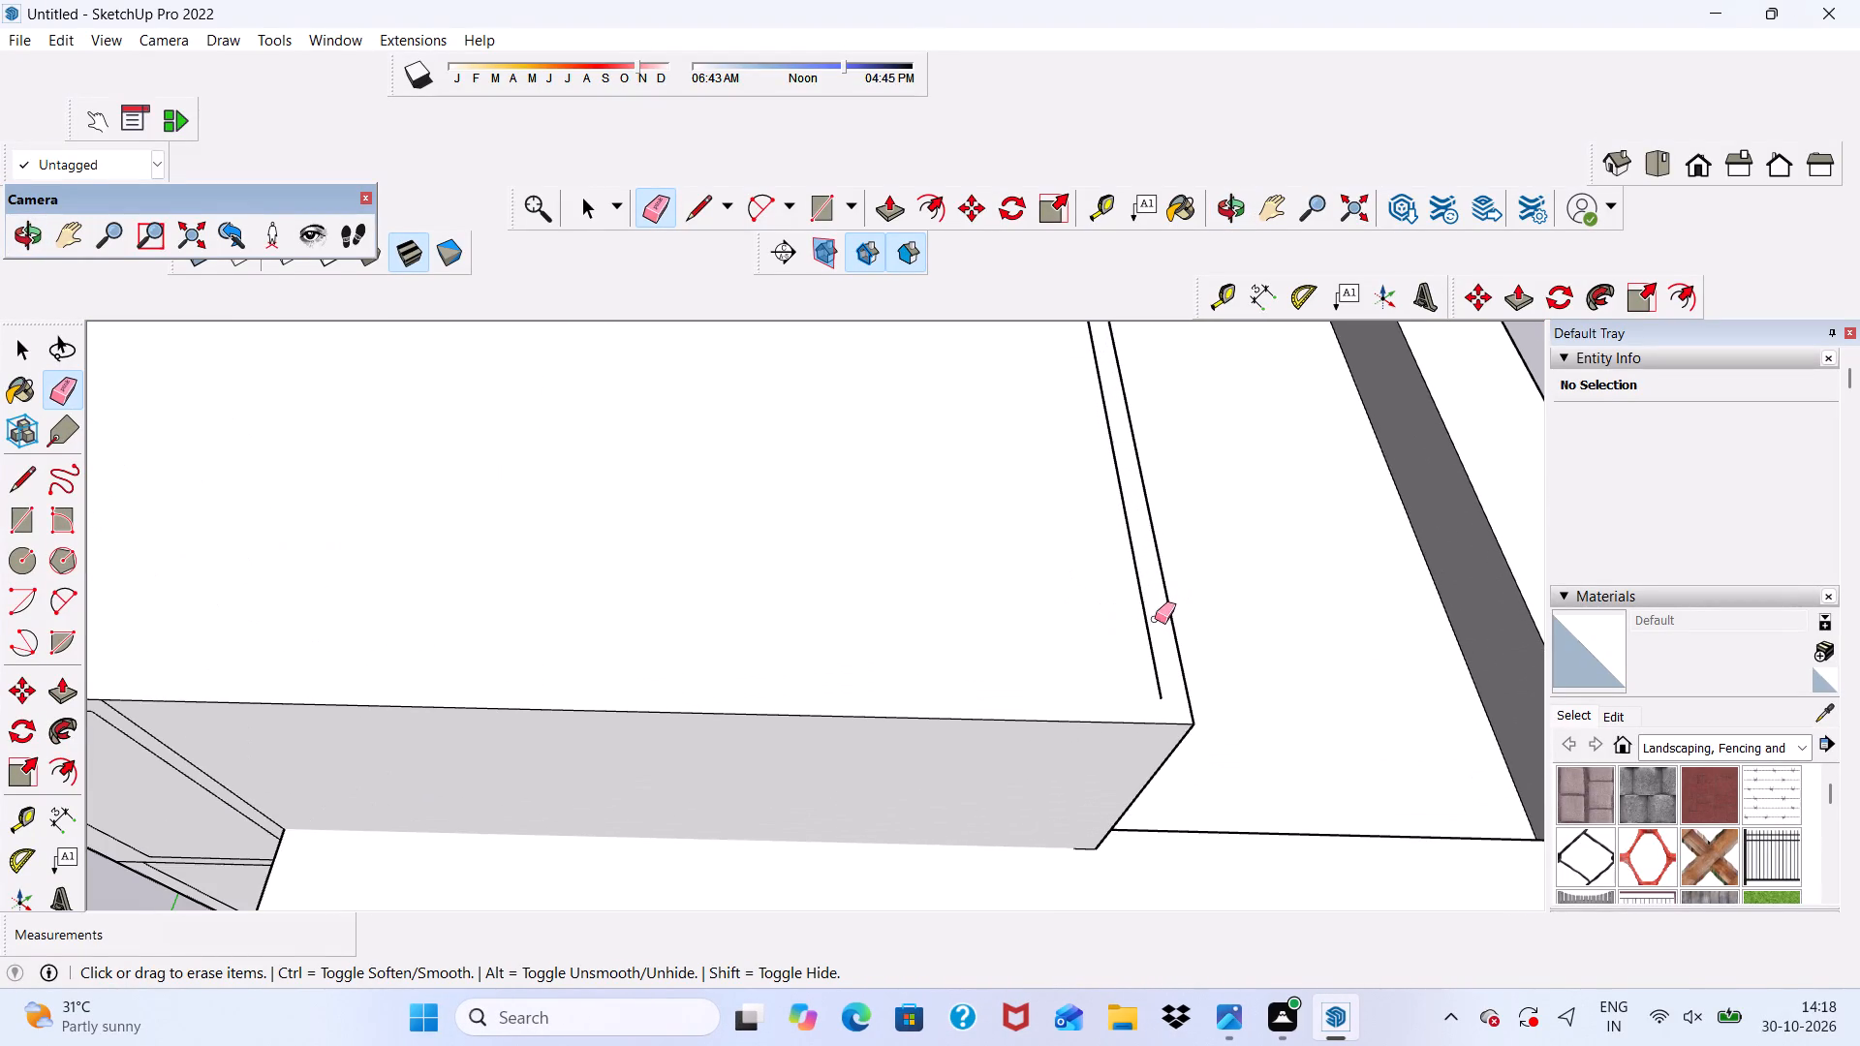
drag(1155, 619, 1137, 649)
scroll(1111, 686, down, 12)
scroll(963, 394, up, 7)
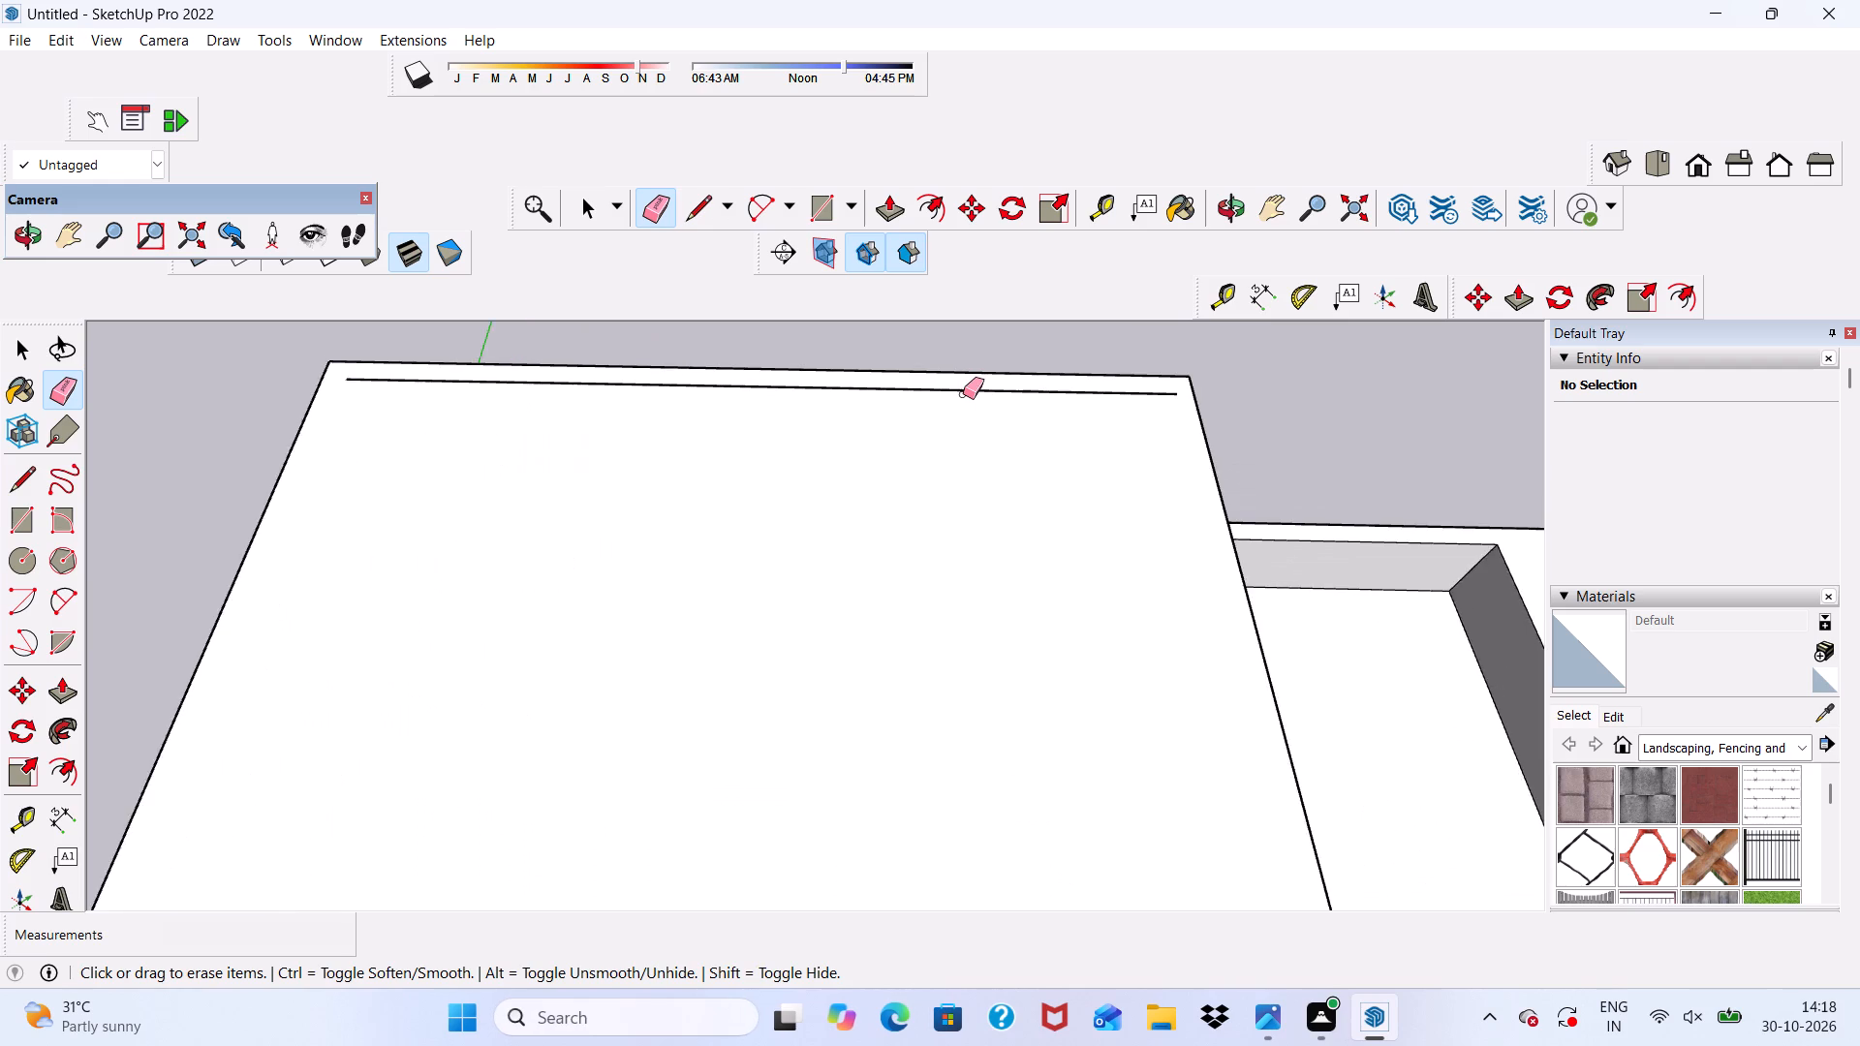
scroll(963, 394, up, 3)
drag(961, 385, 961, 401)
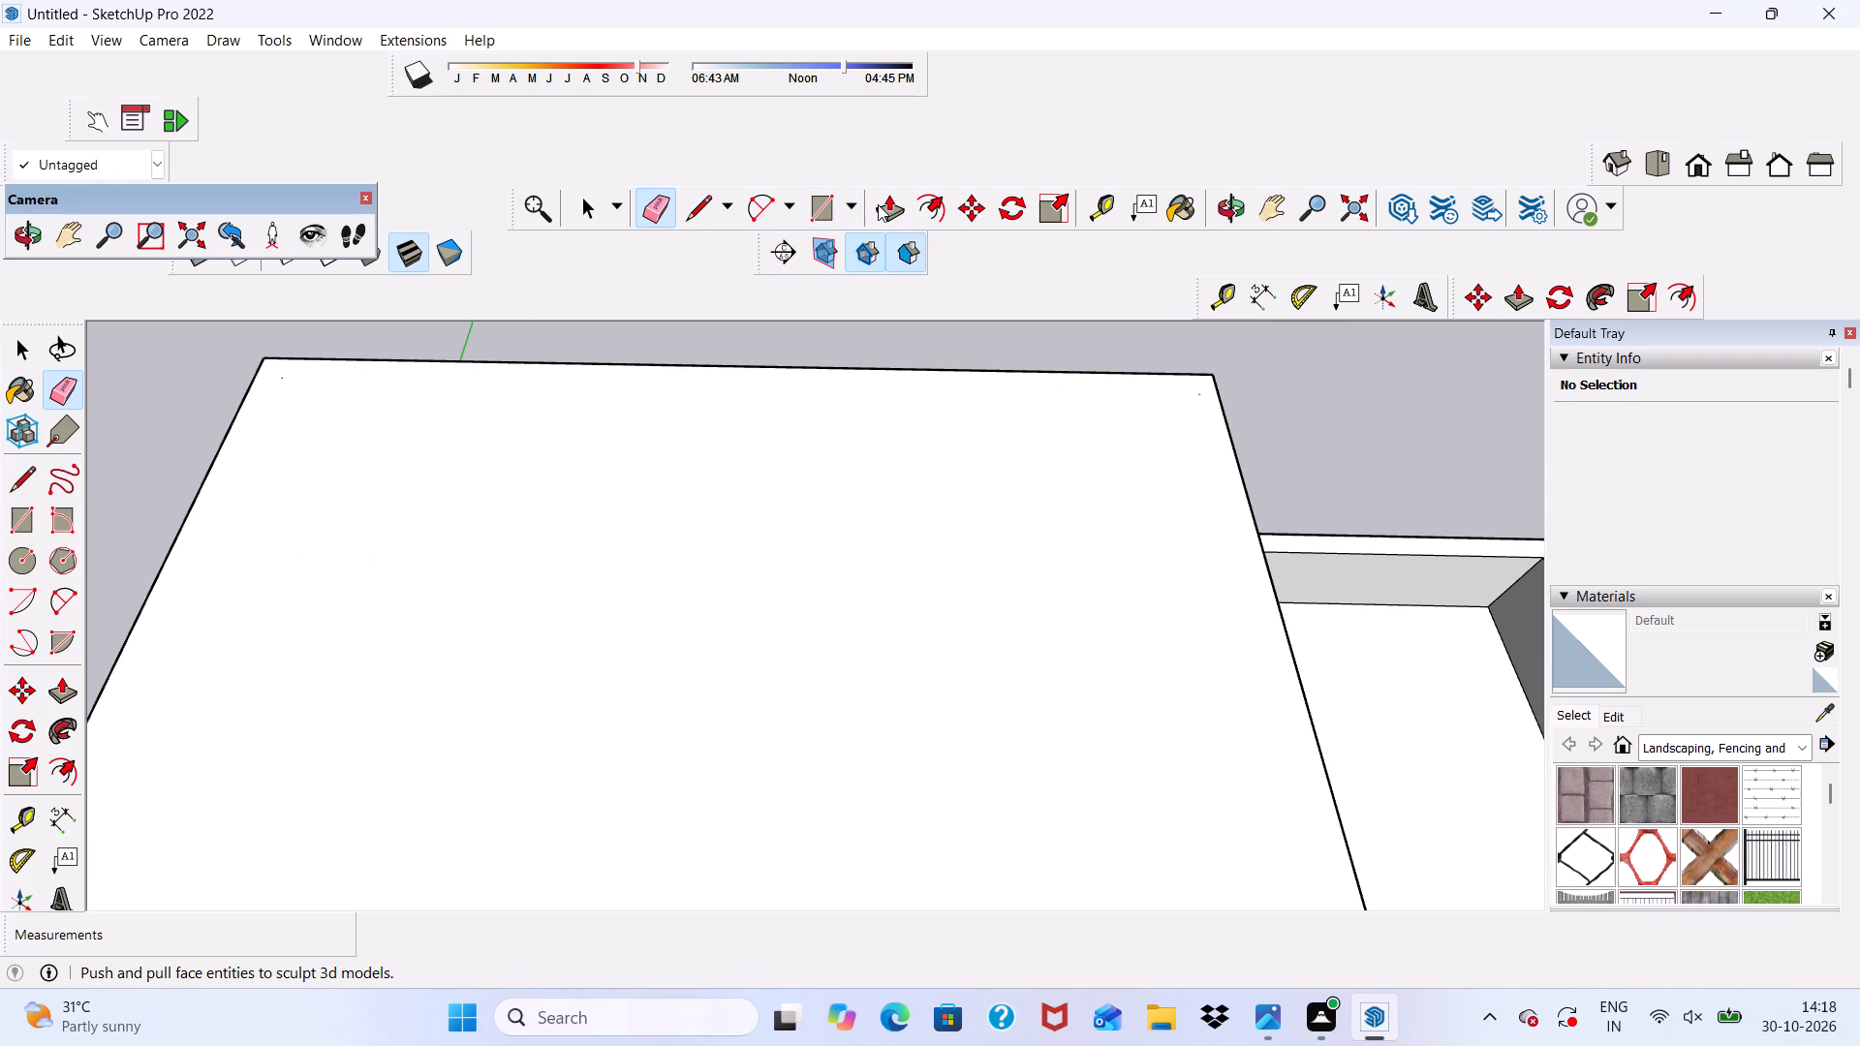
Push/Pull the rooftop block's top face upward by about 9 3/8".
click(878, 204)
scroll(879, 252, down, 6)
scroll(751, 532, down, 12)
middle_drag(745, 589, 744, 588)
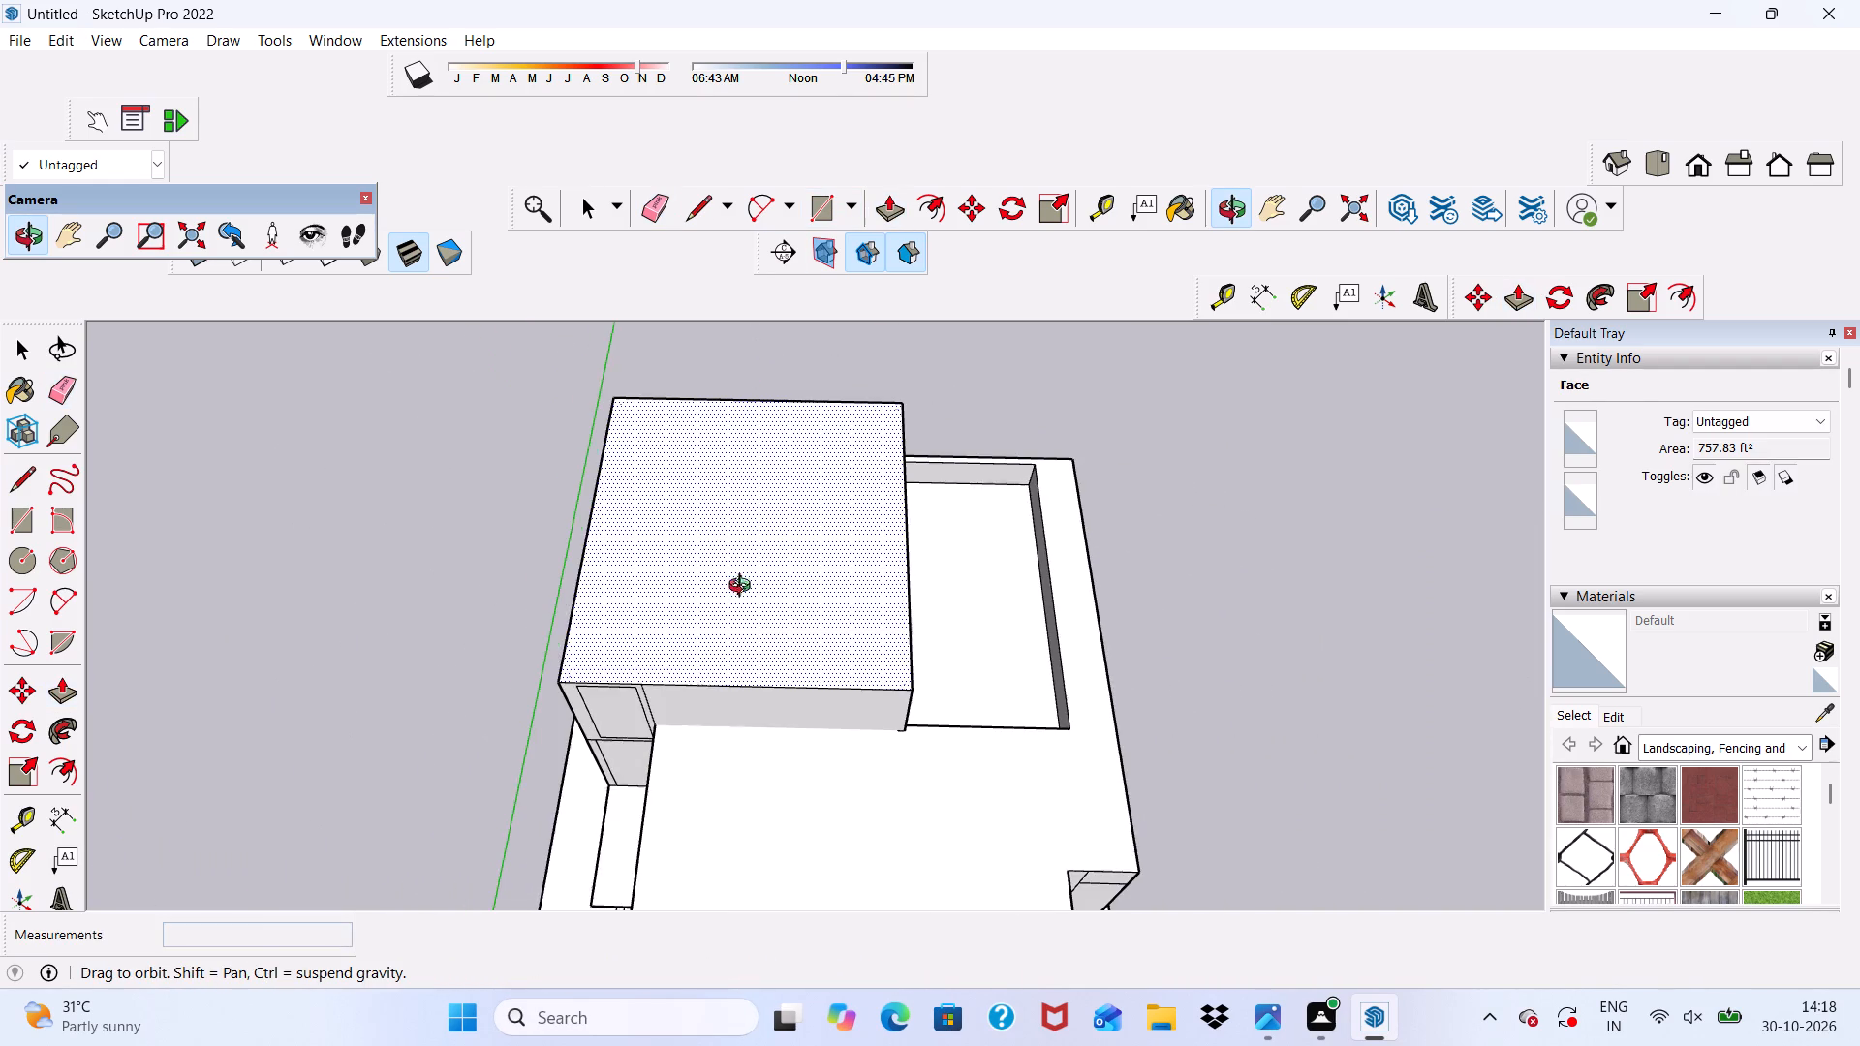
middle_drag(744, 588, 730, 477)
scroll(723, 501, up, 5)
click(700, 523)
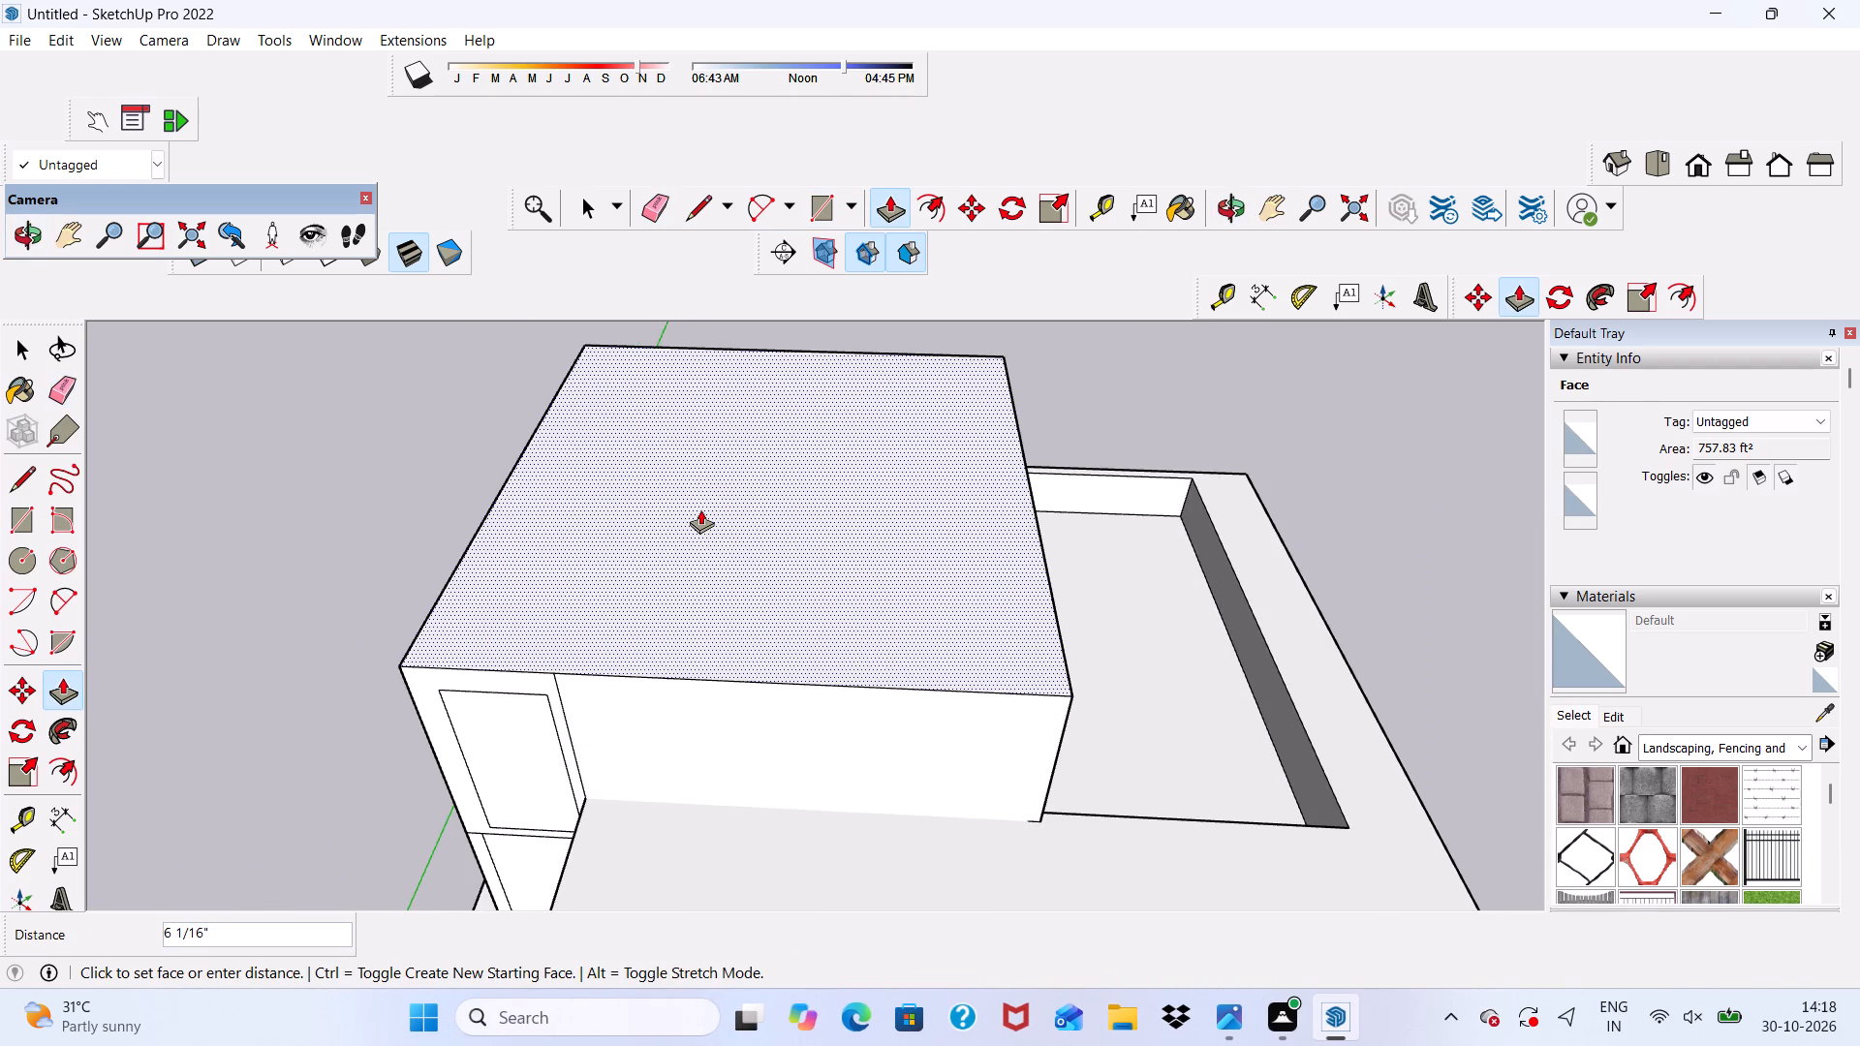
click(700, 509)
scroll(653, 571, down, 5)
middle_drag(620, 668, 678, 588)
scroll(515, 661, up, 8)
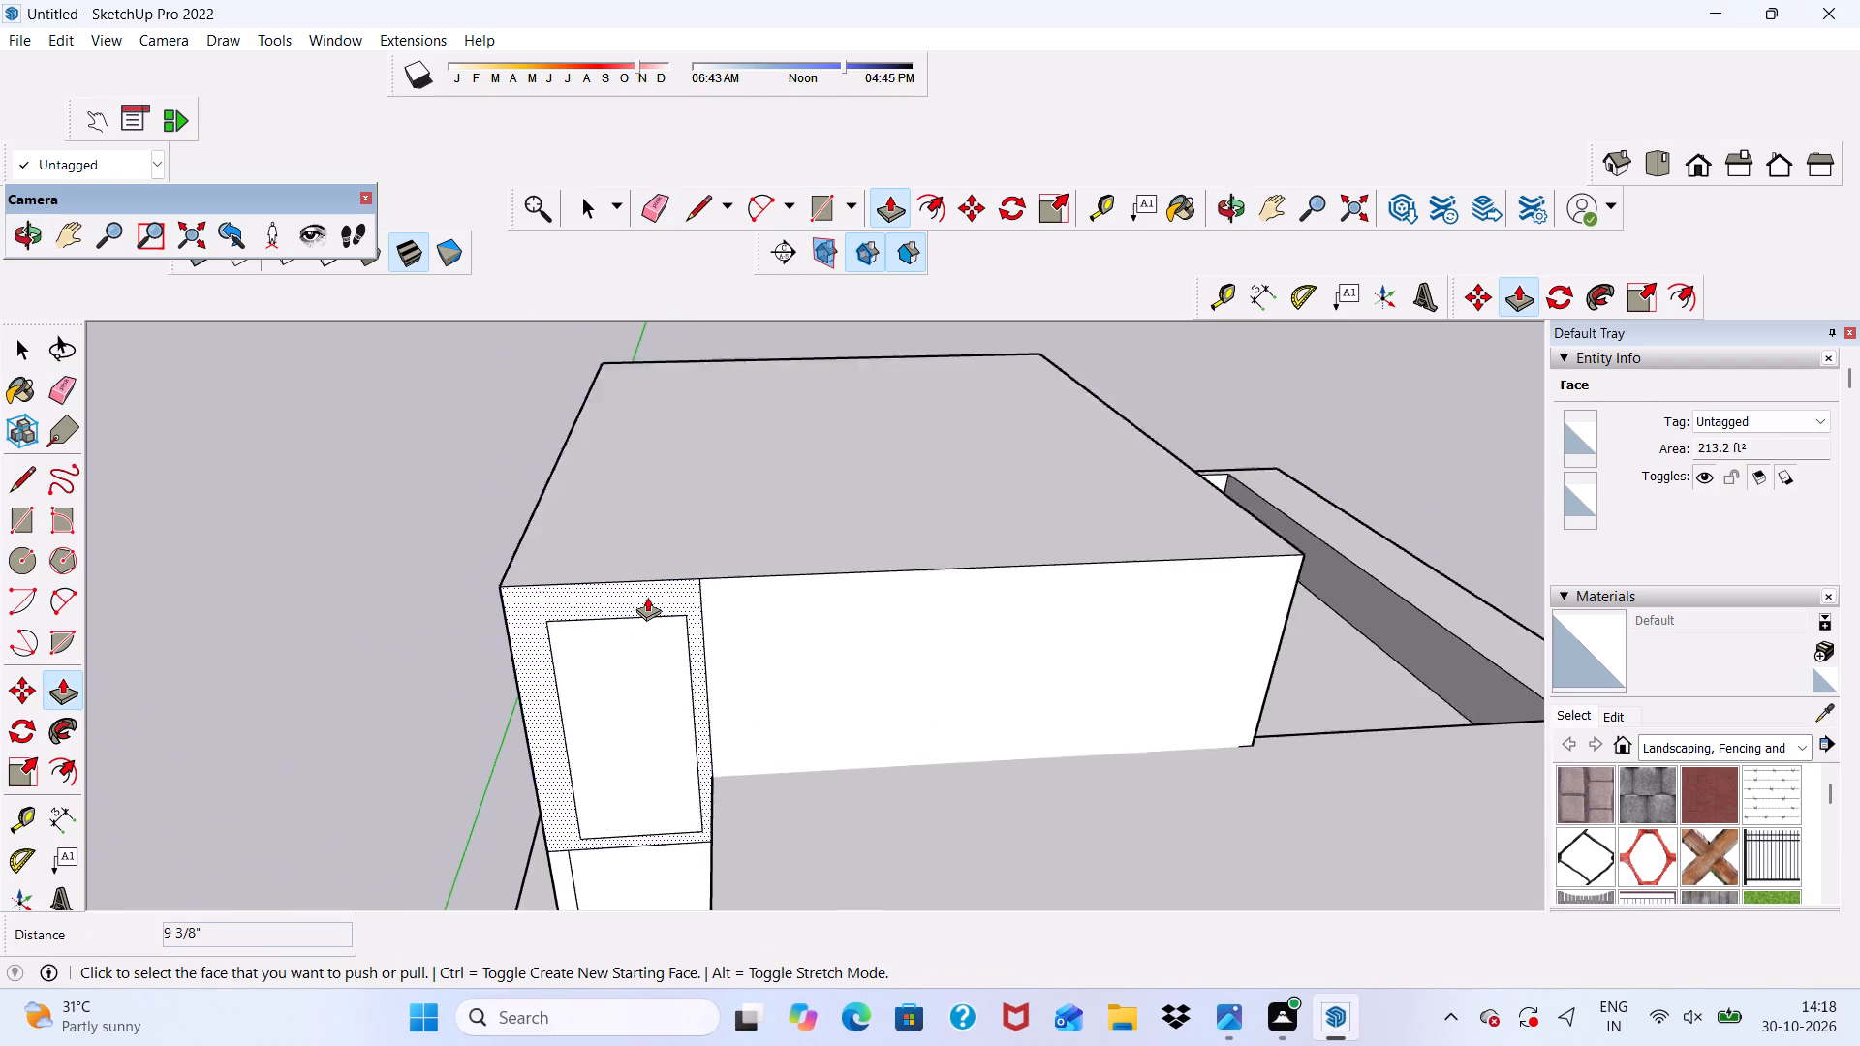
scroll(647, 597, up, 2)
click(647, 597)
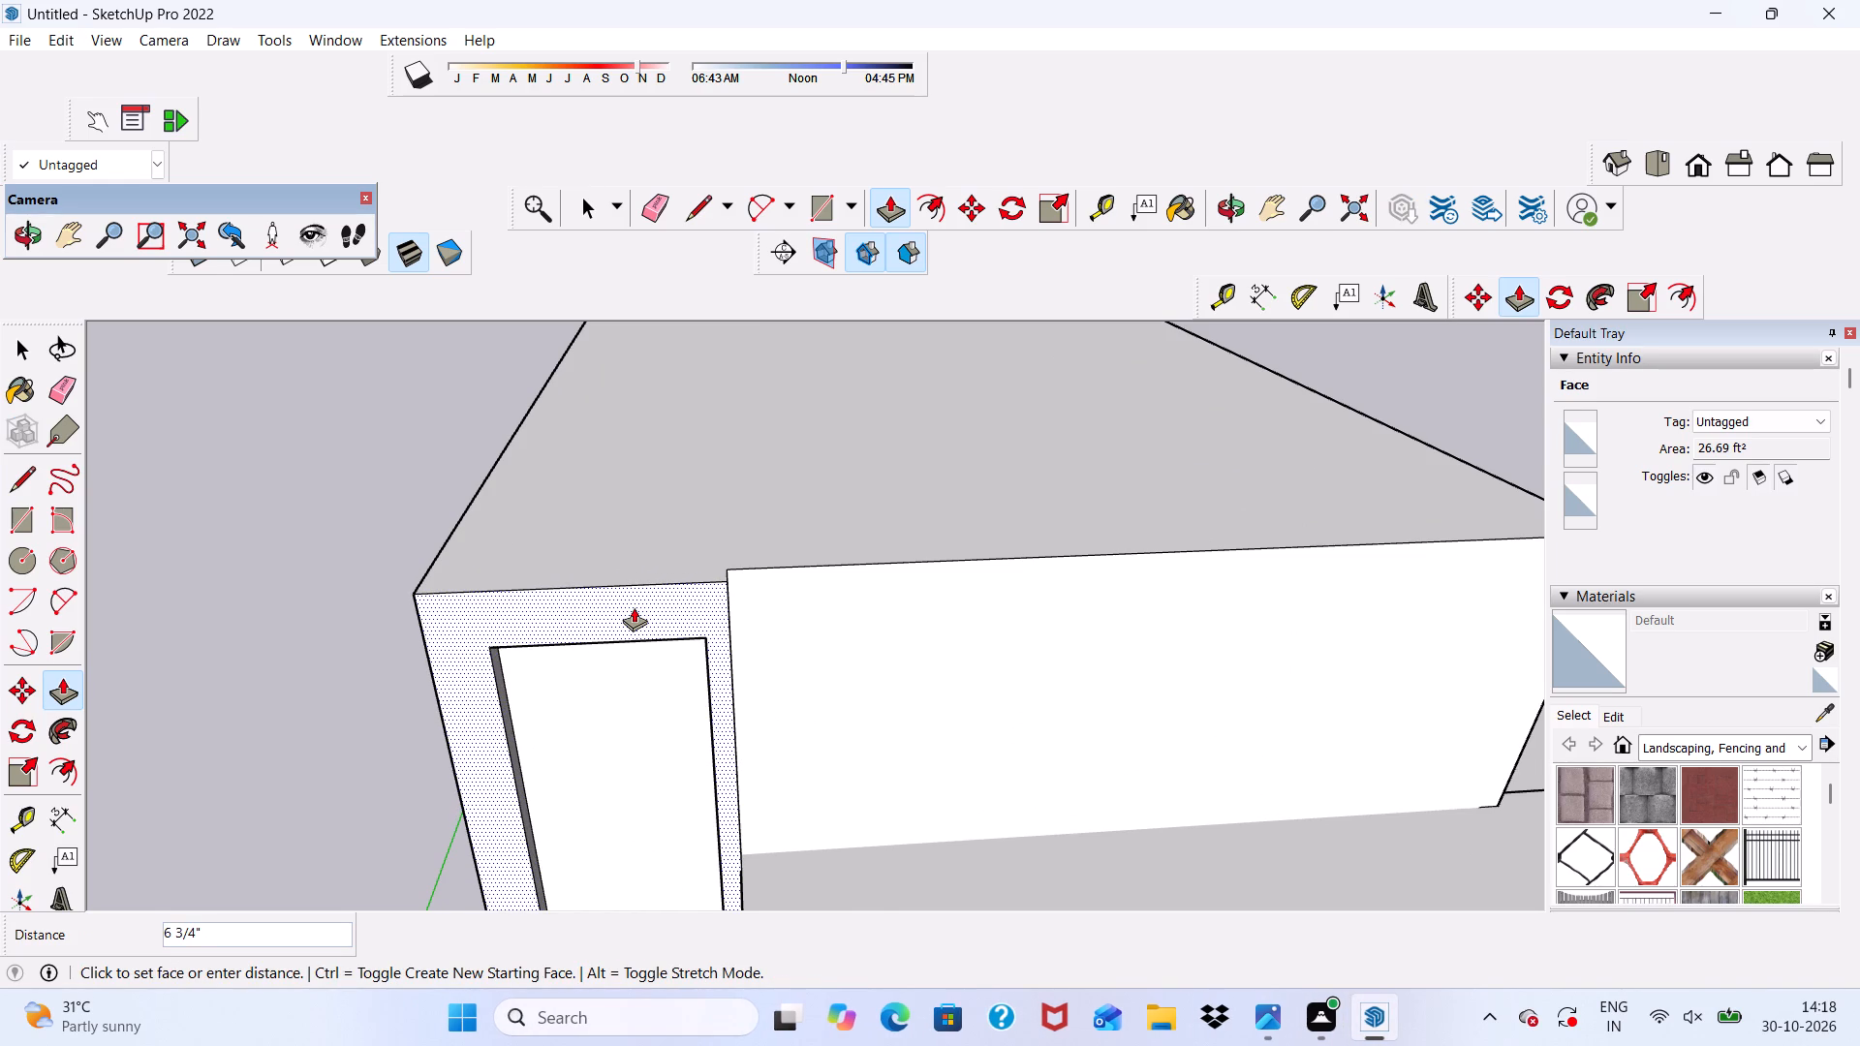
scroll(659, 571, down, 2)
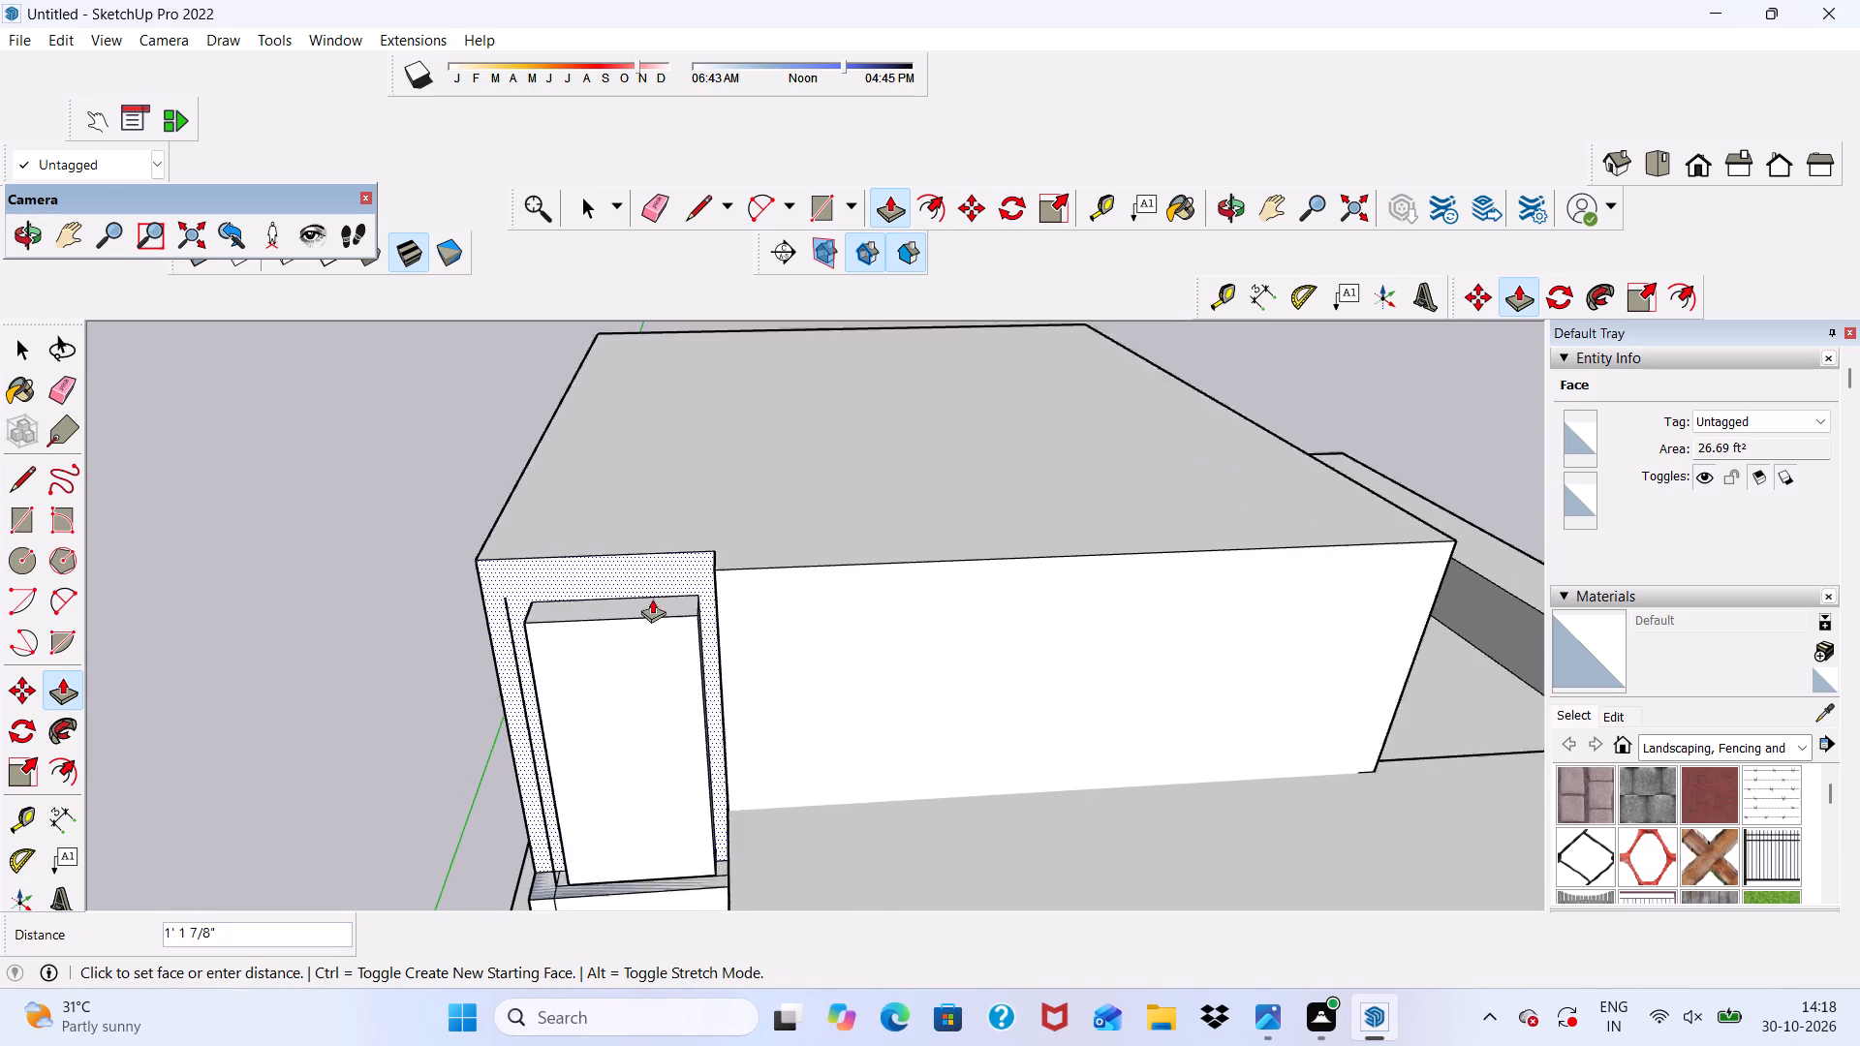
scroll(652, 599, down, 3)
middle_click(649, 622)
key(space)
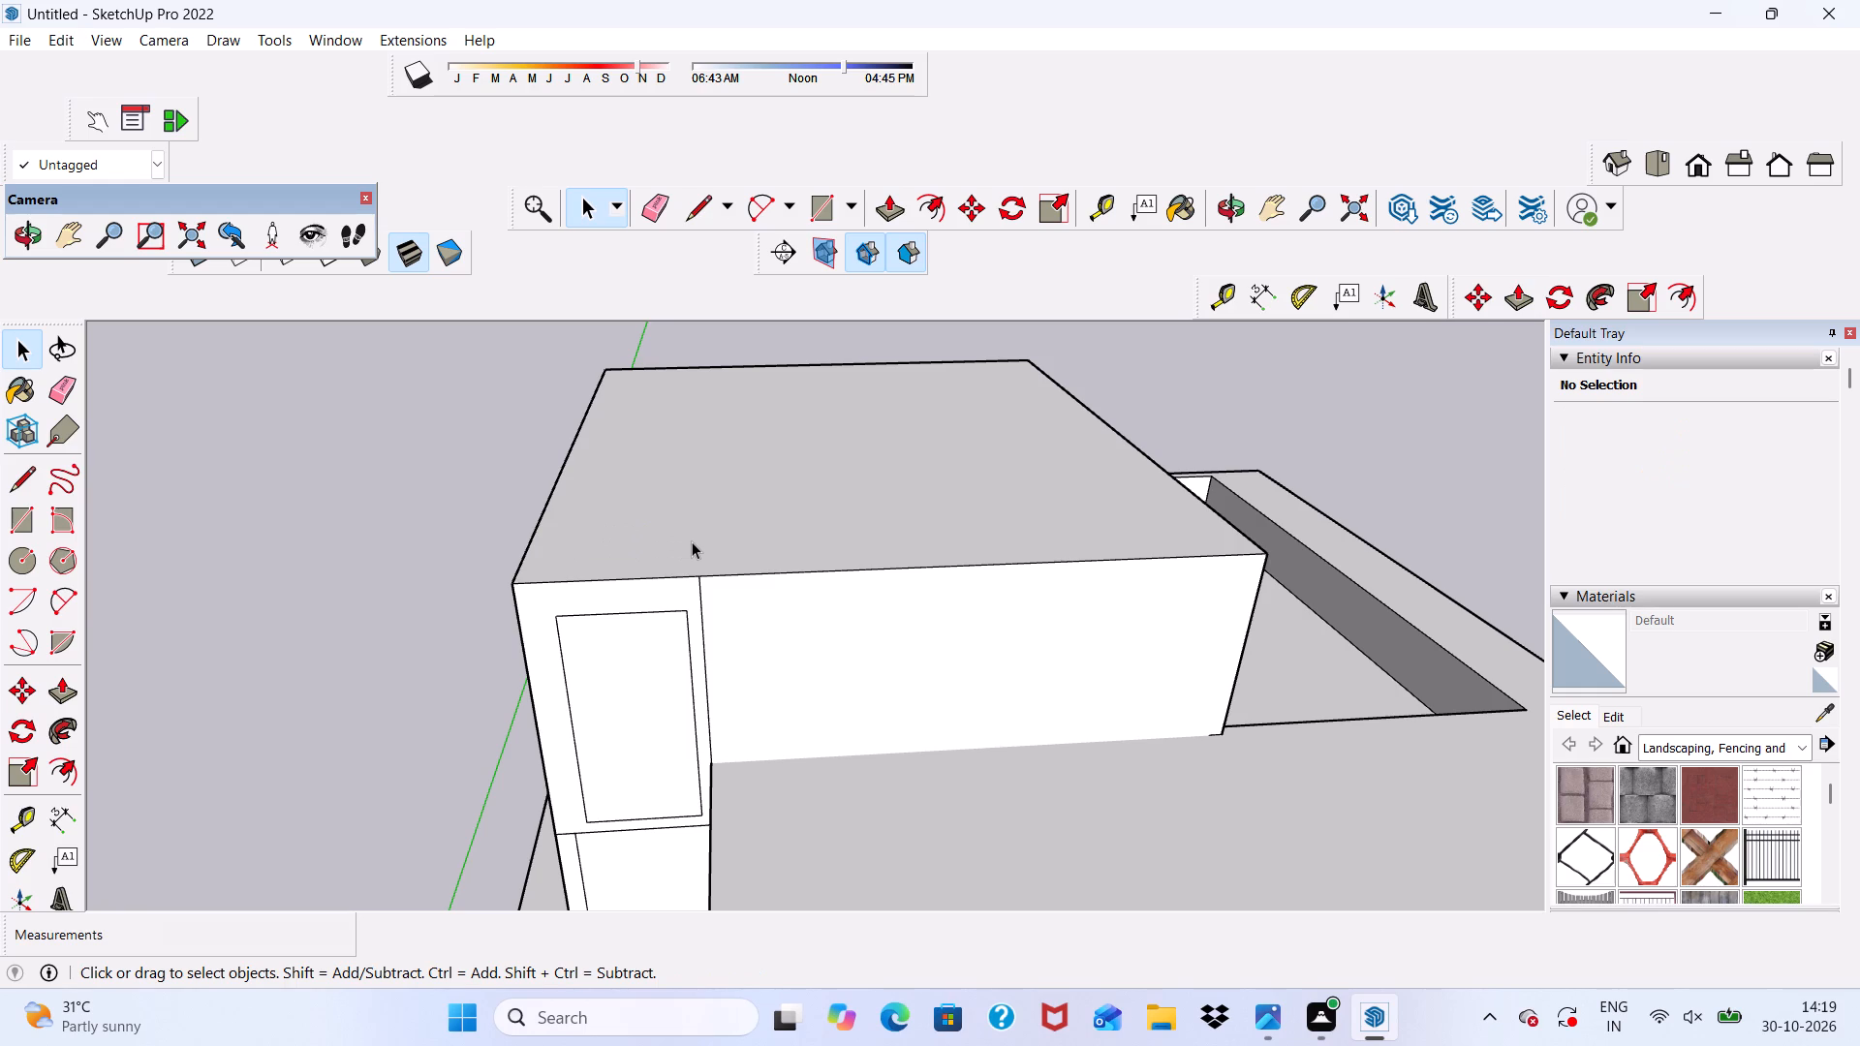
Push the inner rectangle on the rooftop block's front wall inward by about 2' 1 1/8" to form a recess.
scroll(690, 543, down, 2)
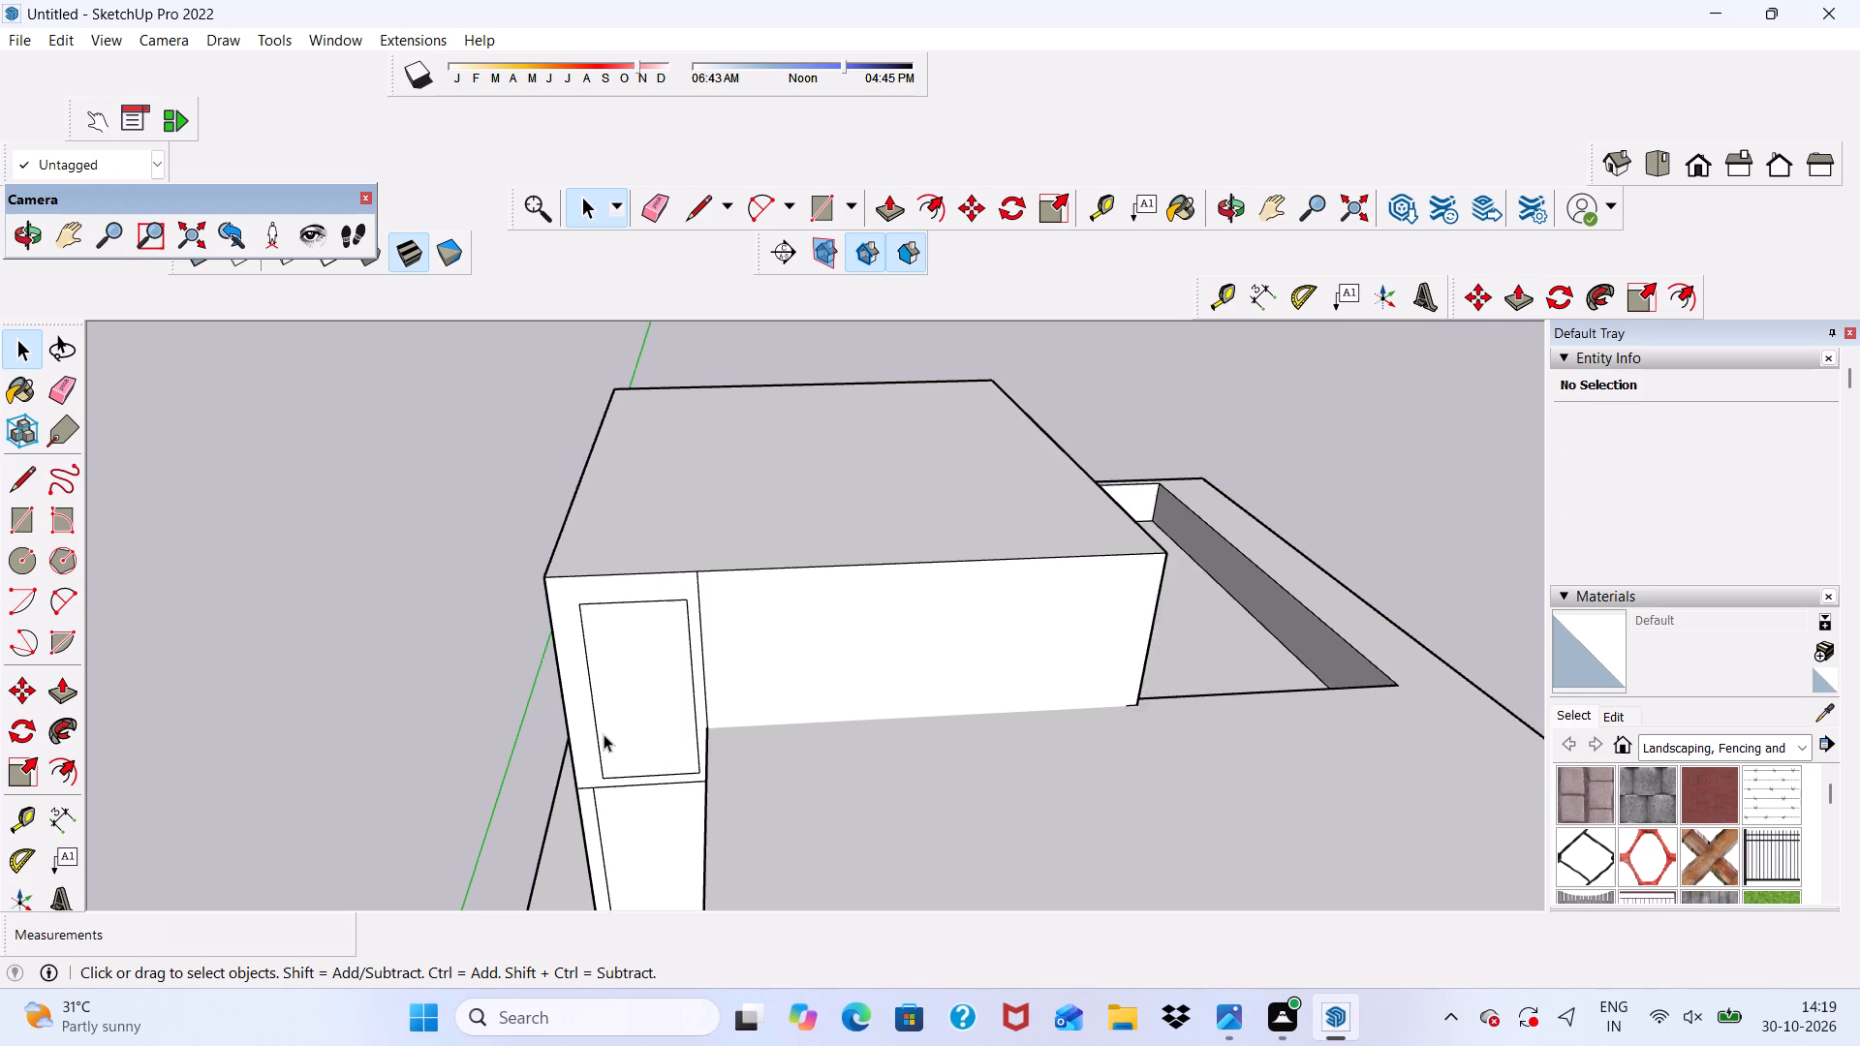
scroll(604, 734, down, 2)
middle_drag(604, 734, 634, 570)
scroll(634, 570, up, 5)
click(635, 571)
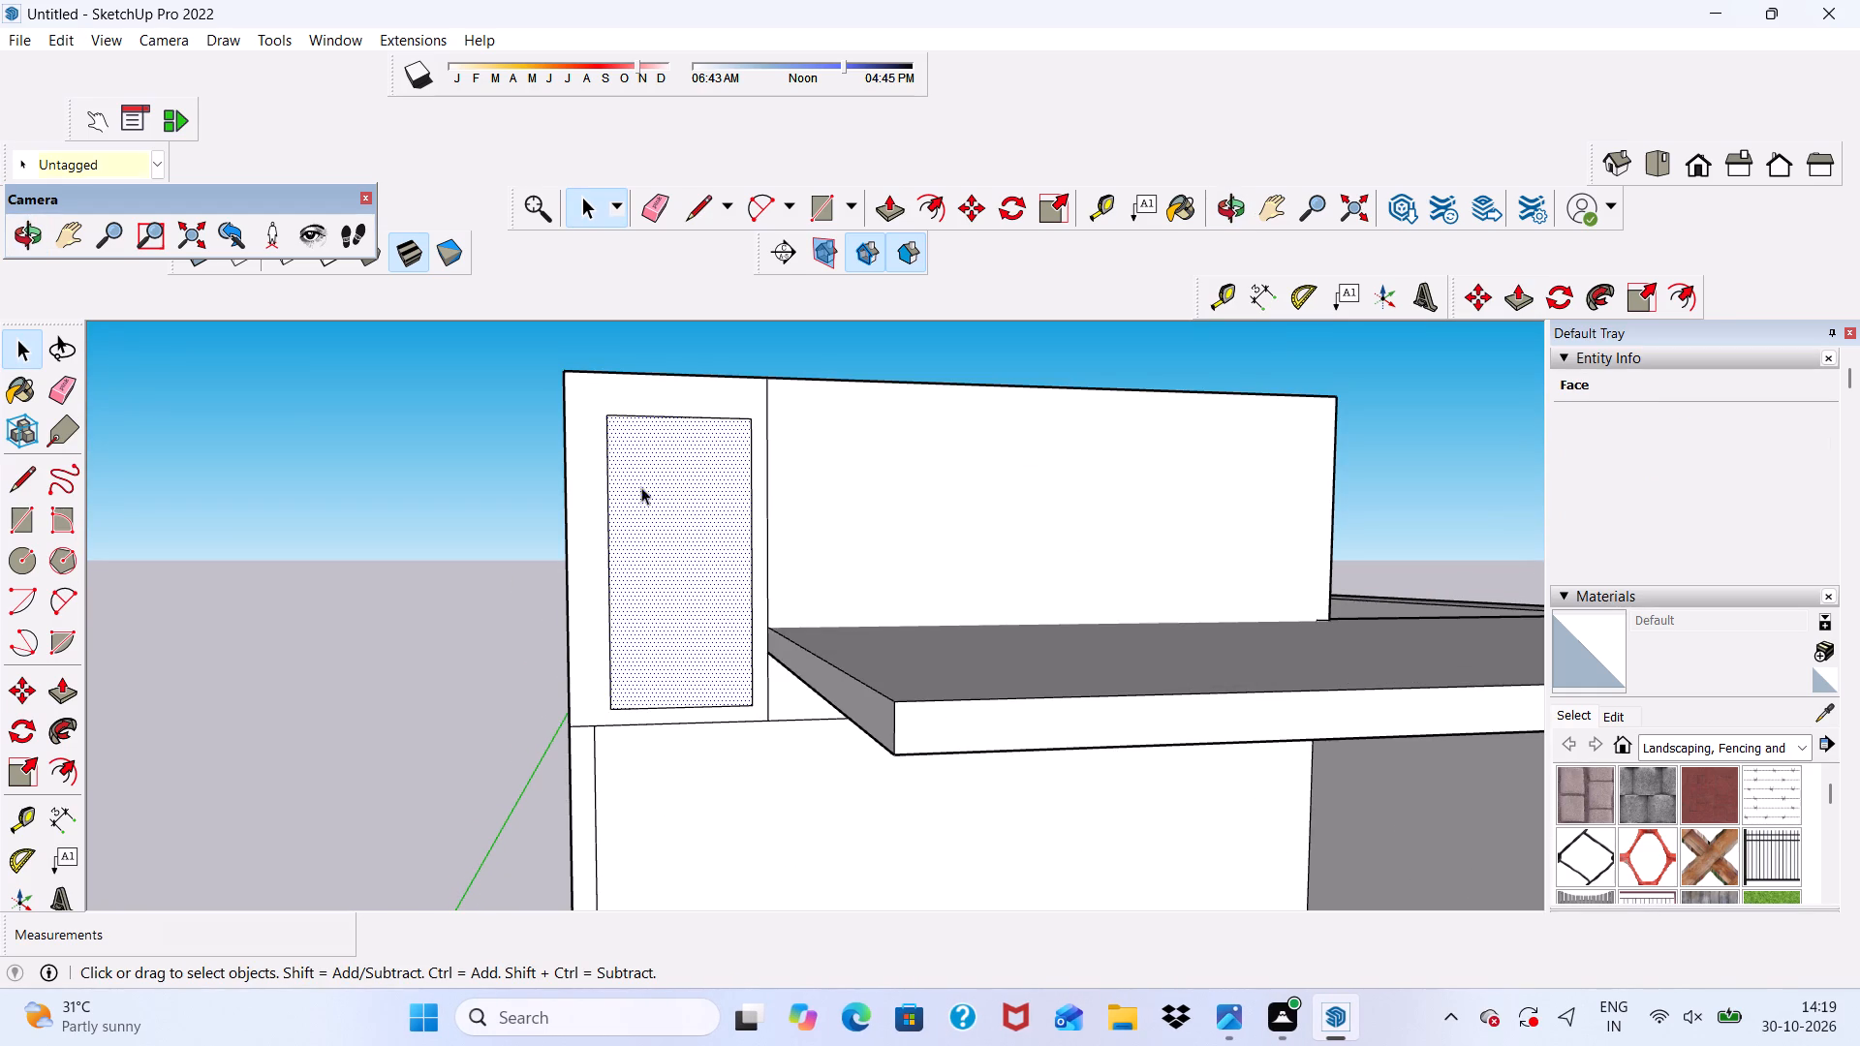
click(658, 197)
click(895, 215)
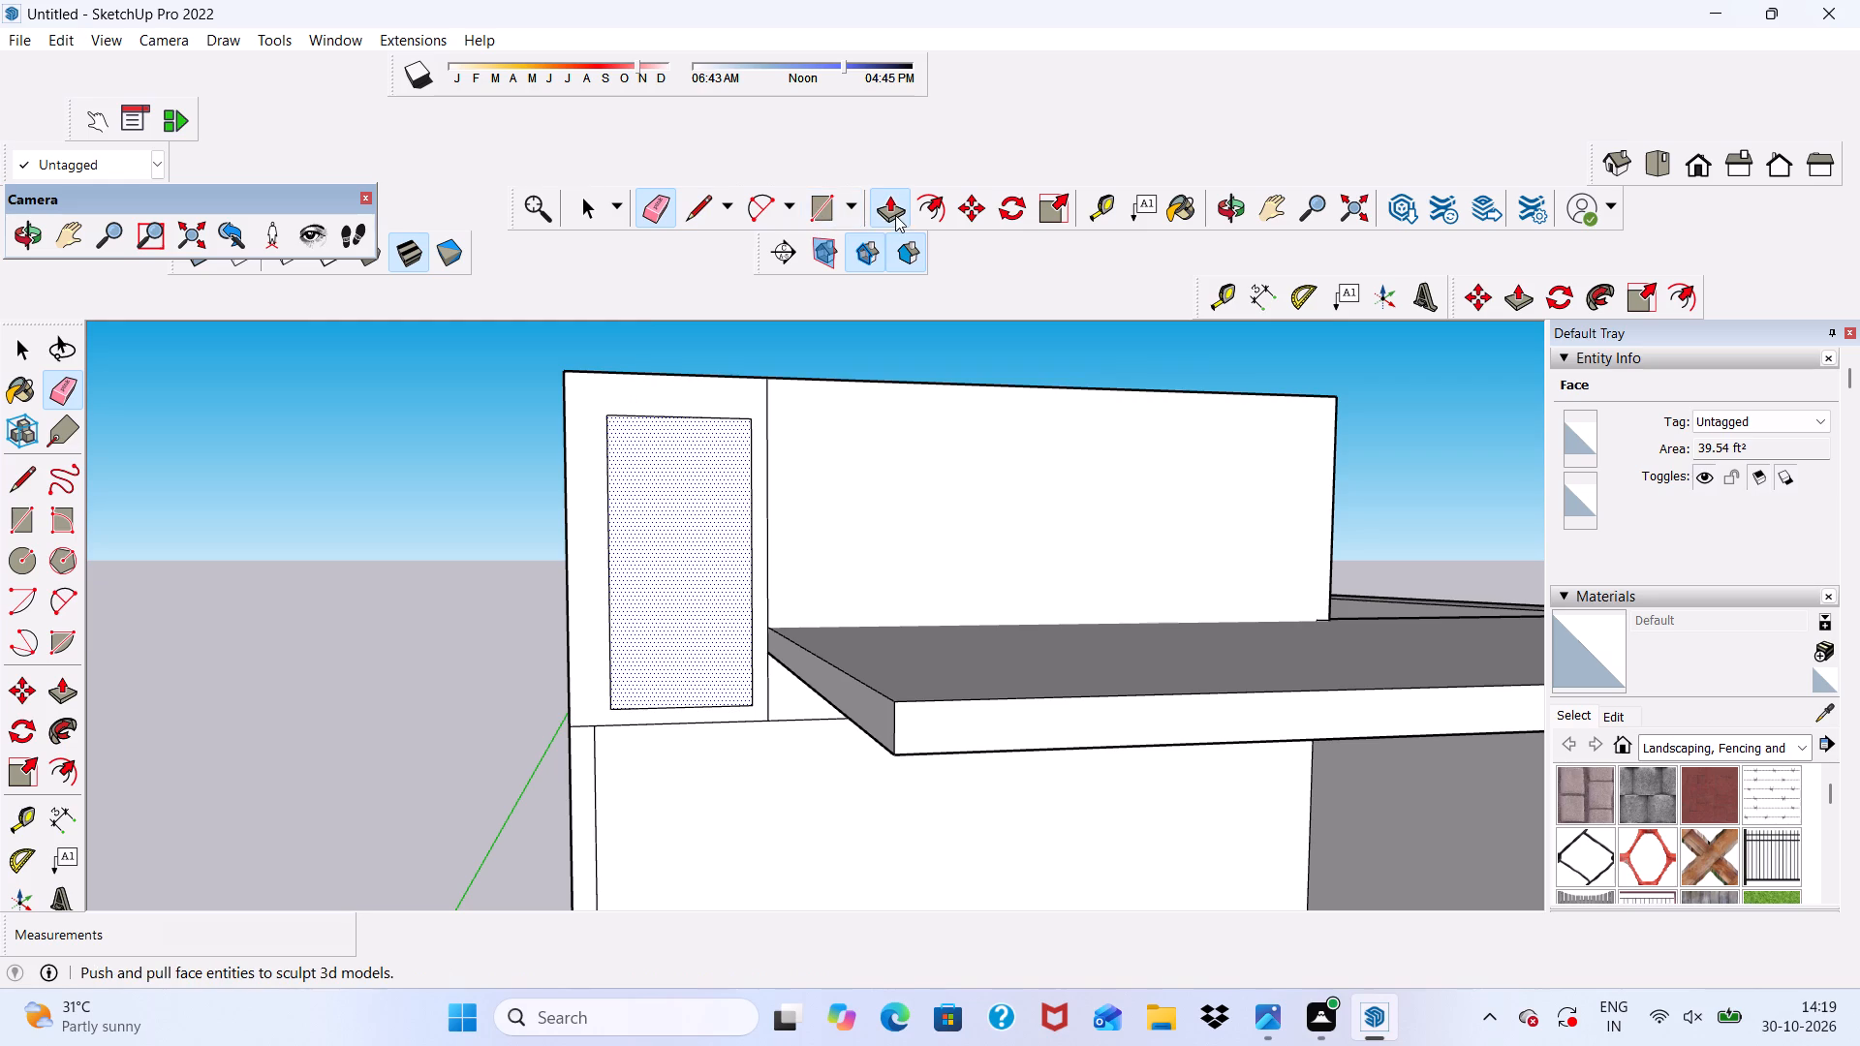
drag(686, 492, 681, 521)
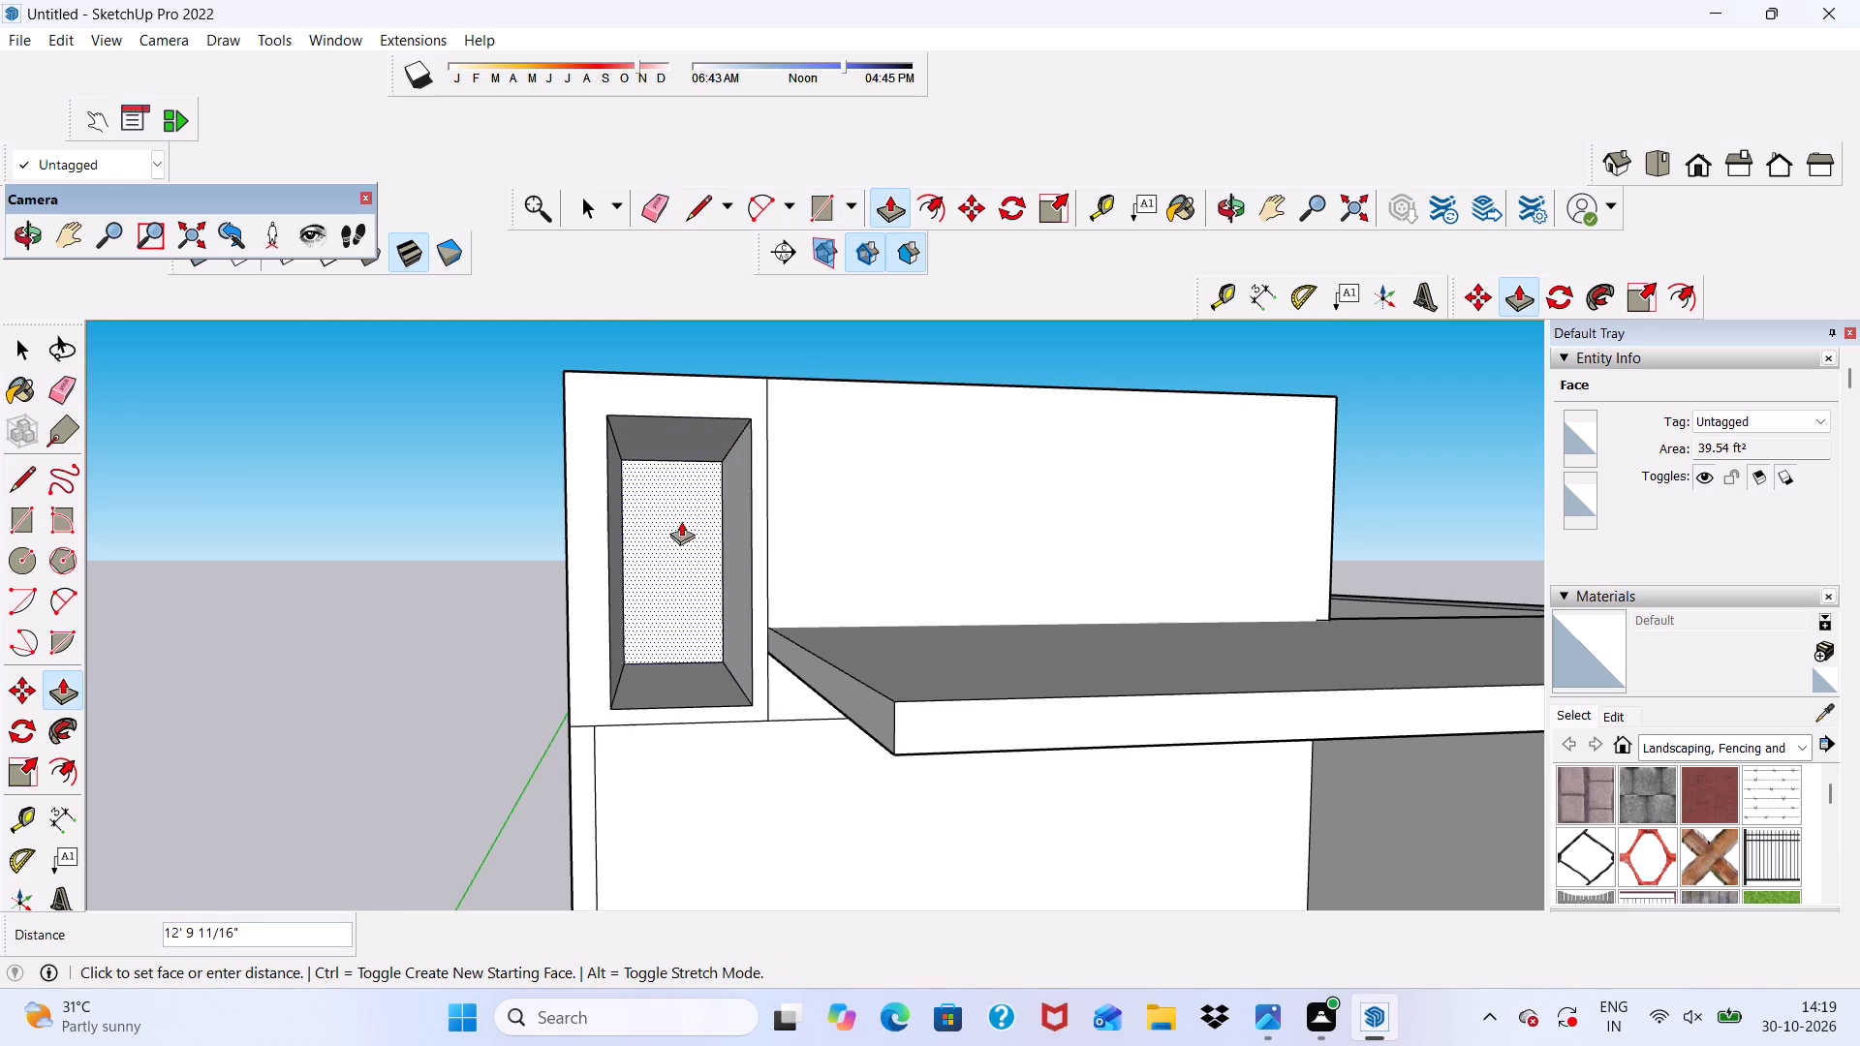
drag(681, 521, 664, 499)
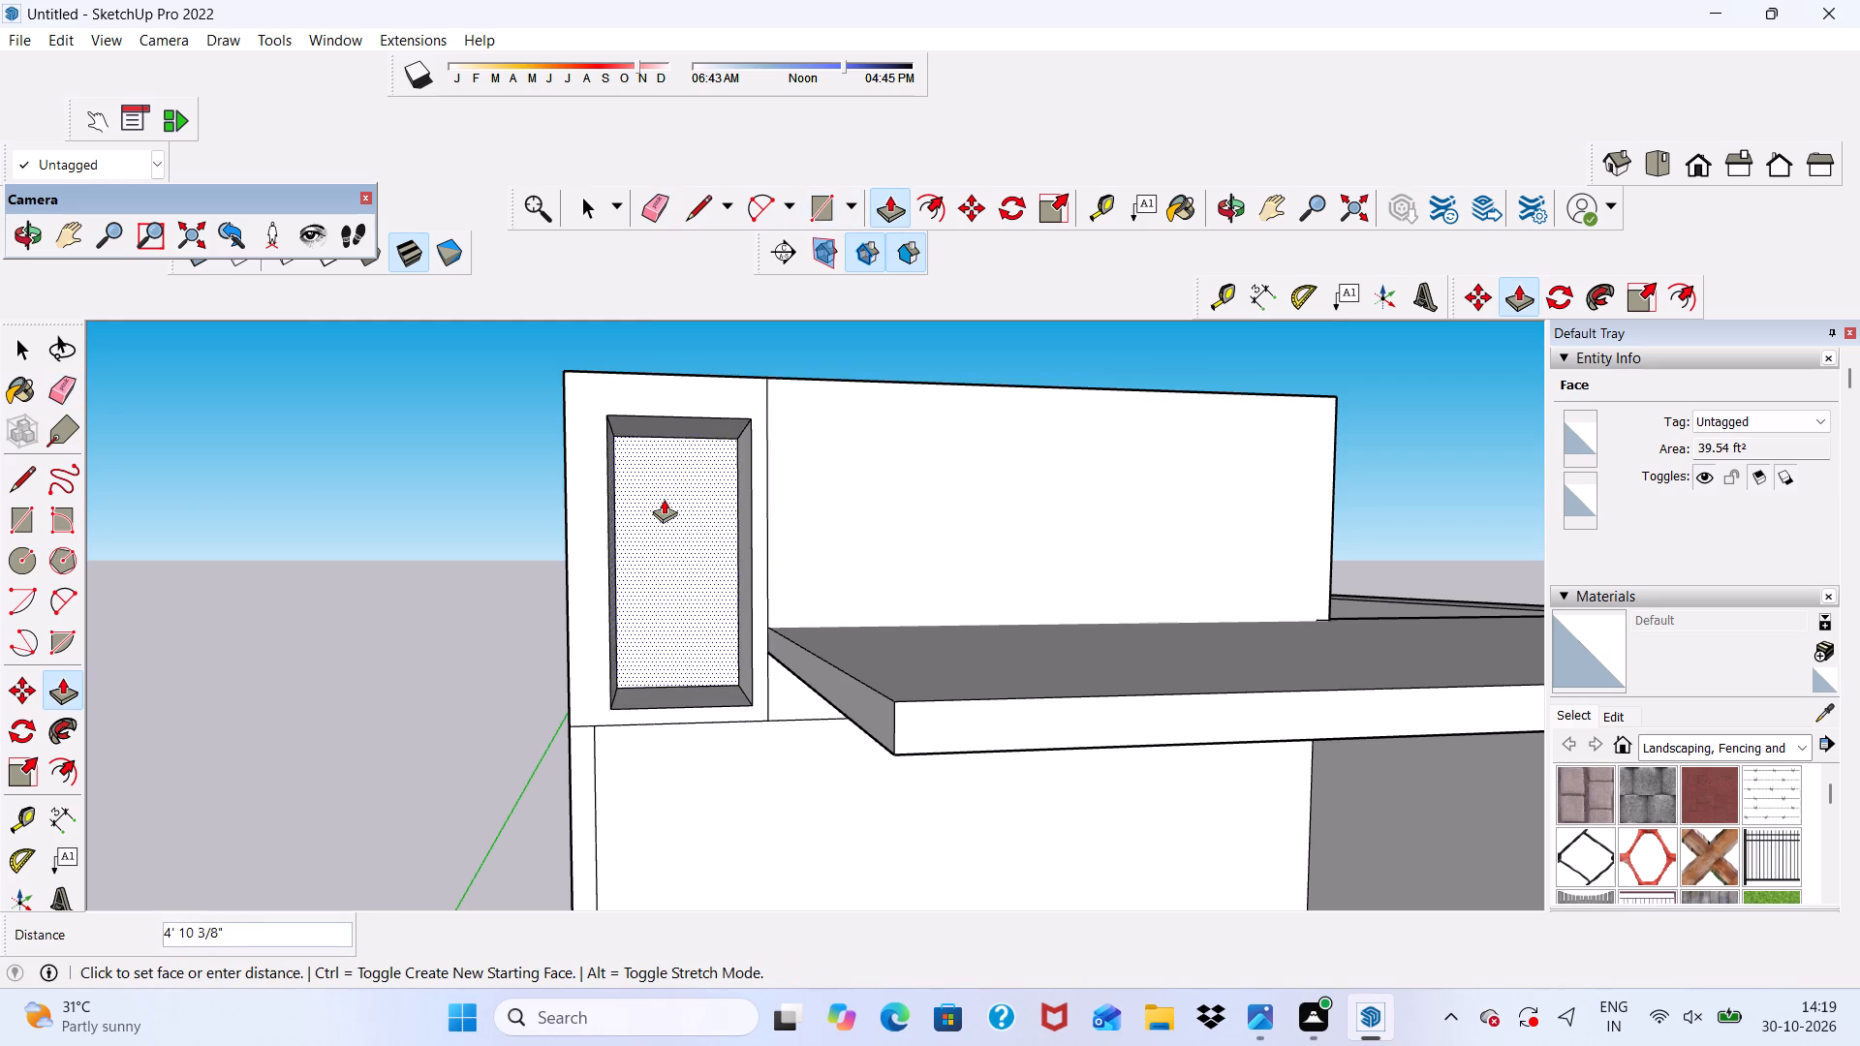
drag(664, 499, 661, 494)
Push the recess's back face a further 6 1/2" or so inward.
scroll(660, 483, down, 4)
middle_drag(690, 503, 619, 508)
scroll(618, 505, up, 5)
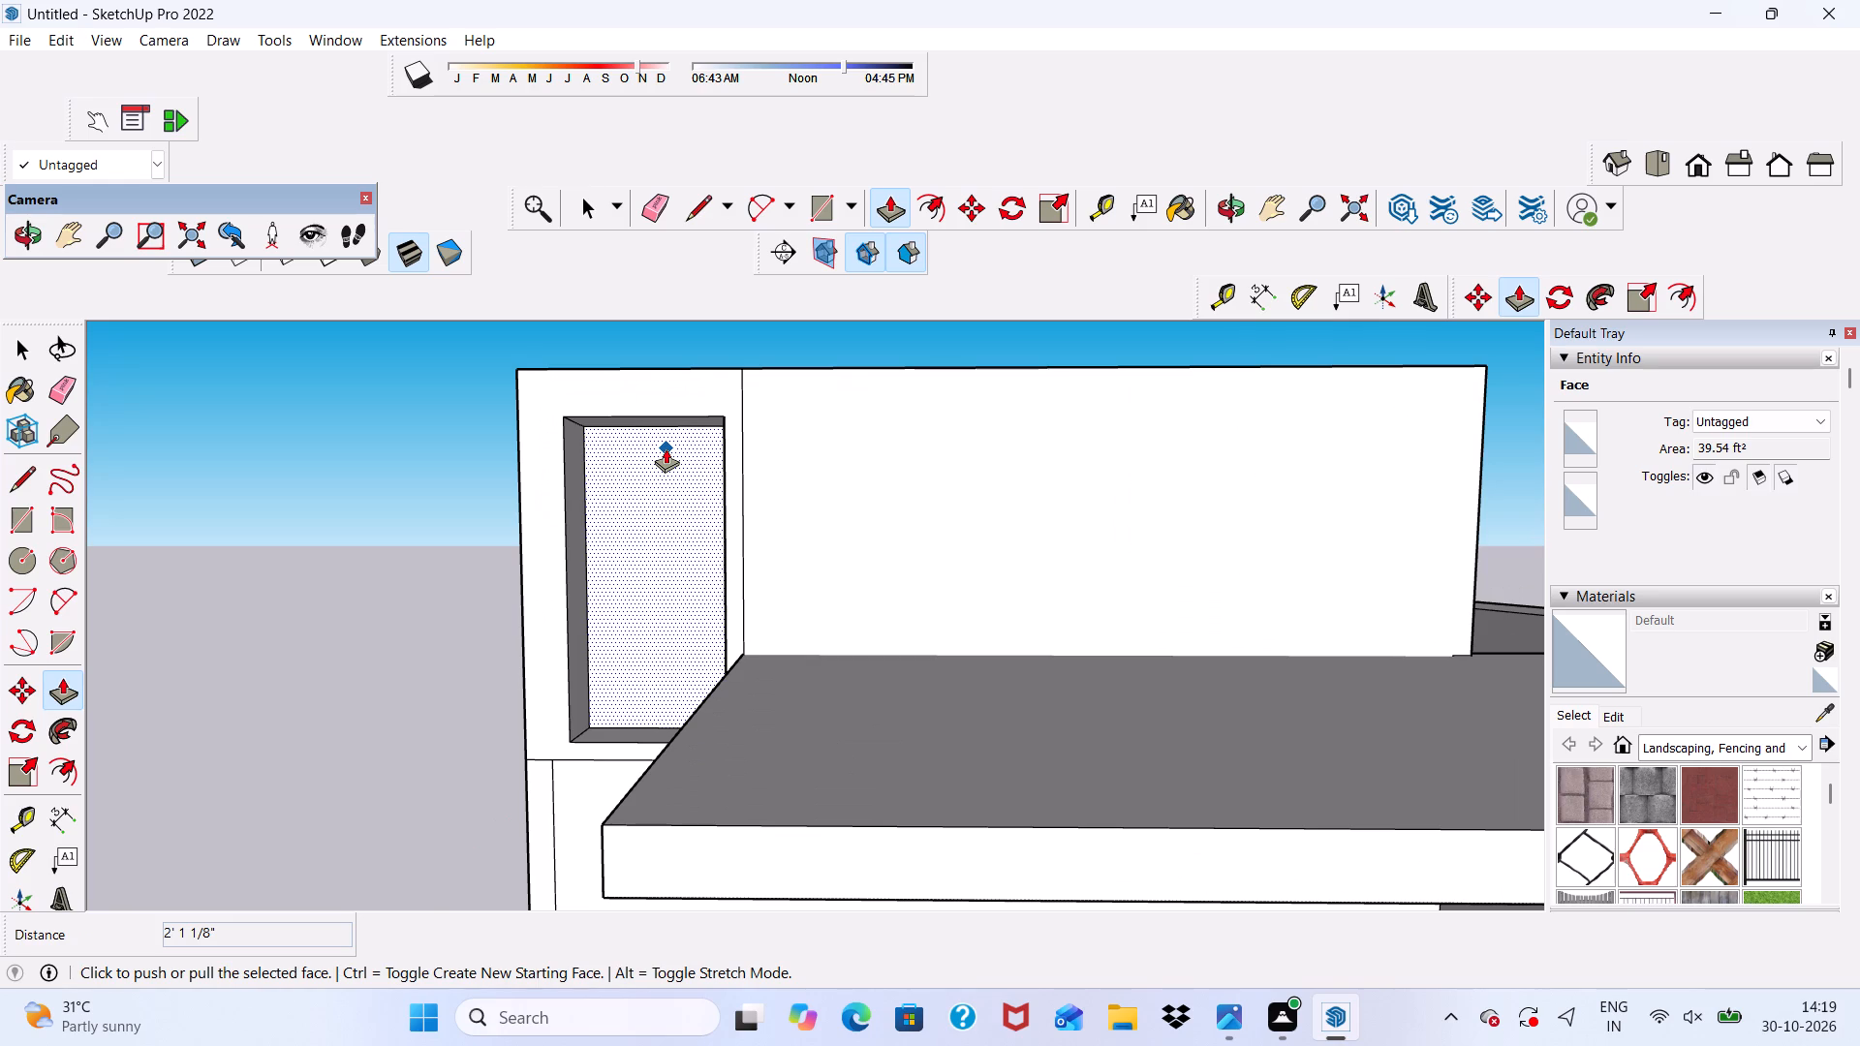
scroll(666, 448, up, 3)
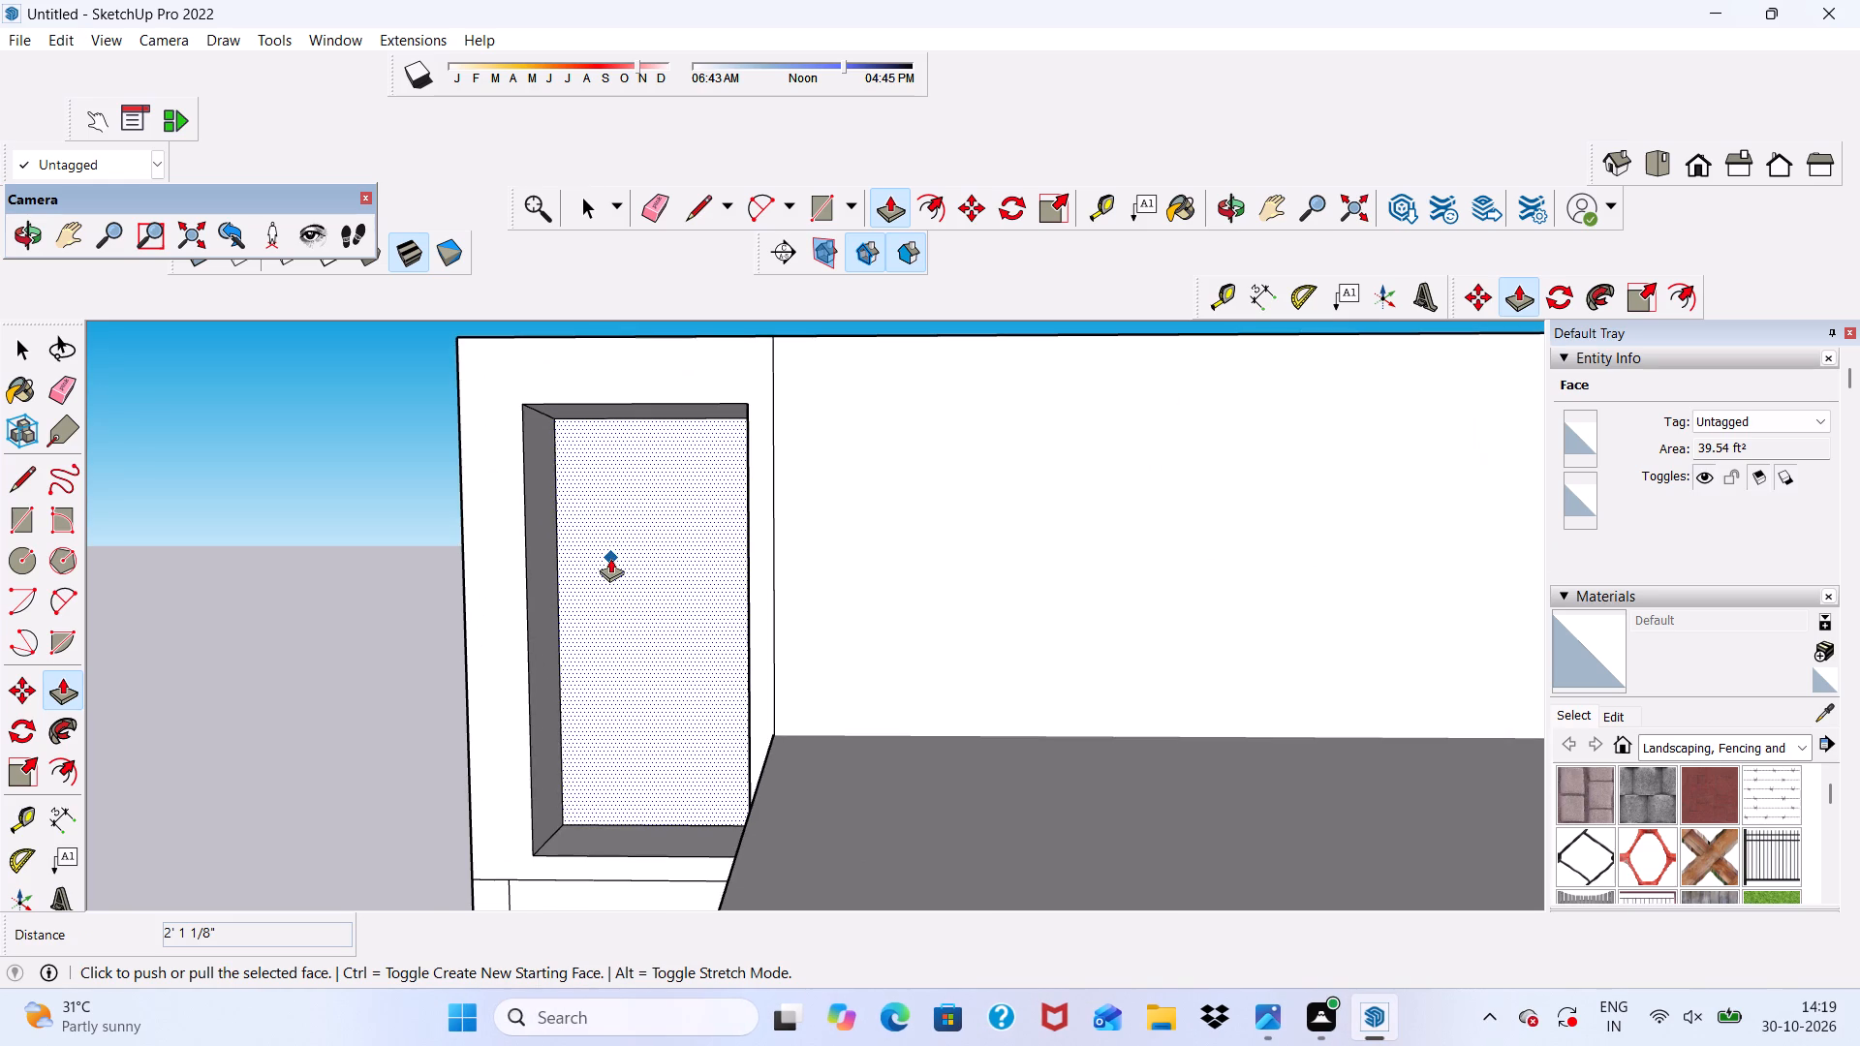
drag(610, 558, 616, 541)
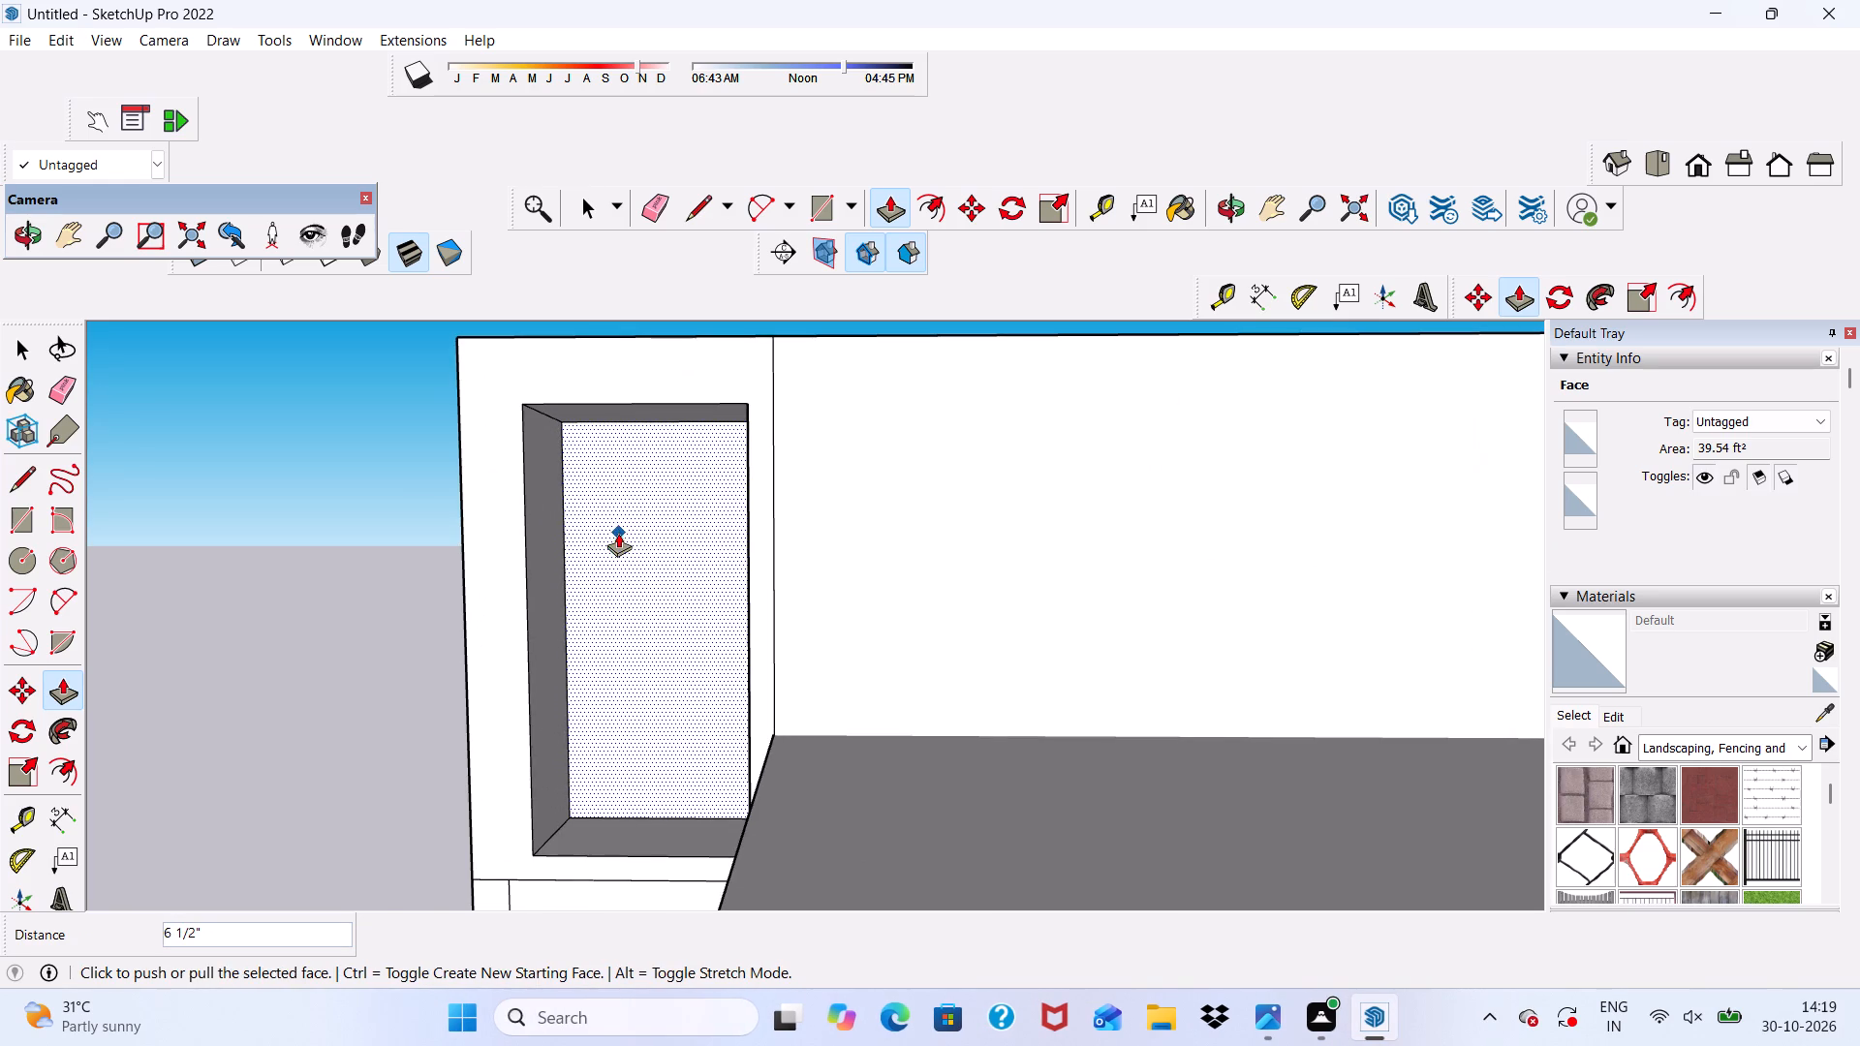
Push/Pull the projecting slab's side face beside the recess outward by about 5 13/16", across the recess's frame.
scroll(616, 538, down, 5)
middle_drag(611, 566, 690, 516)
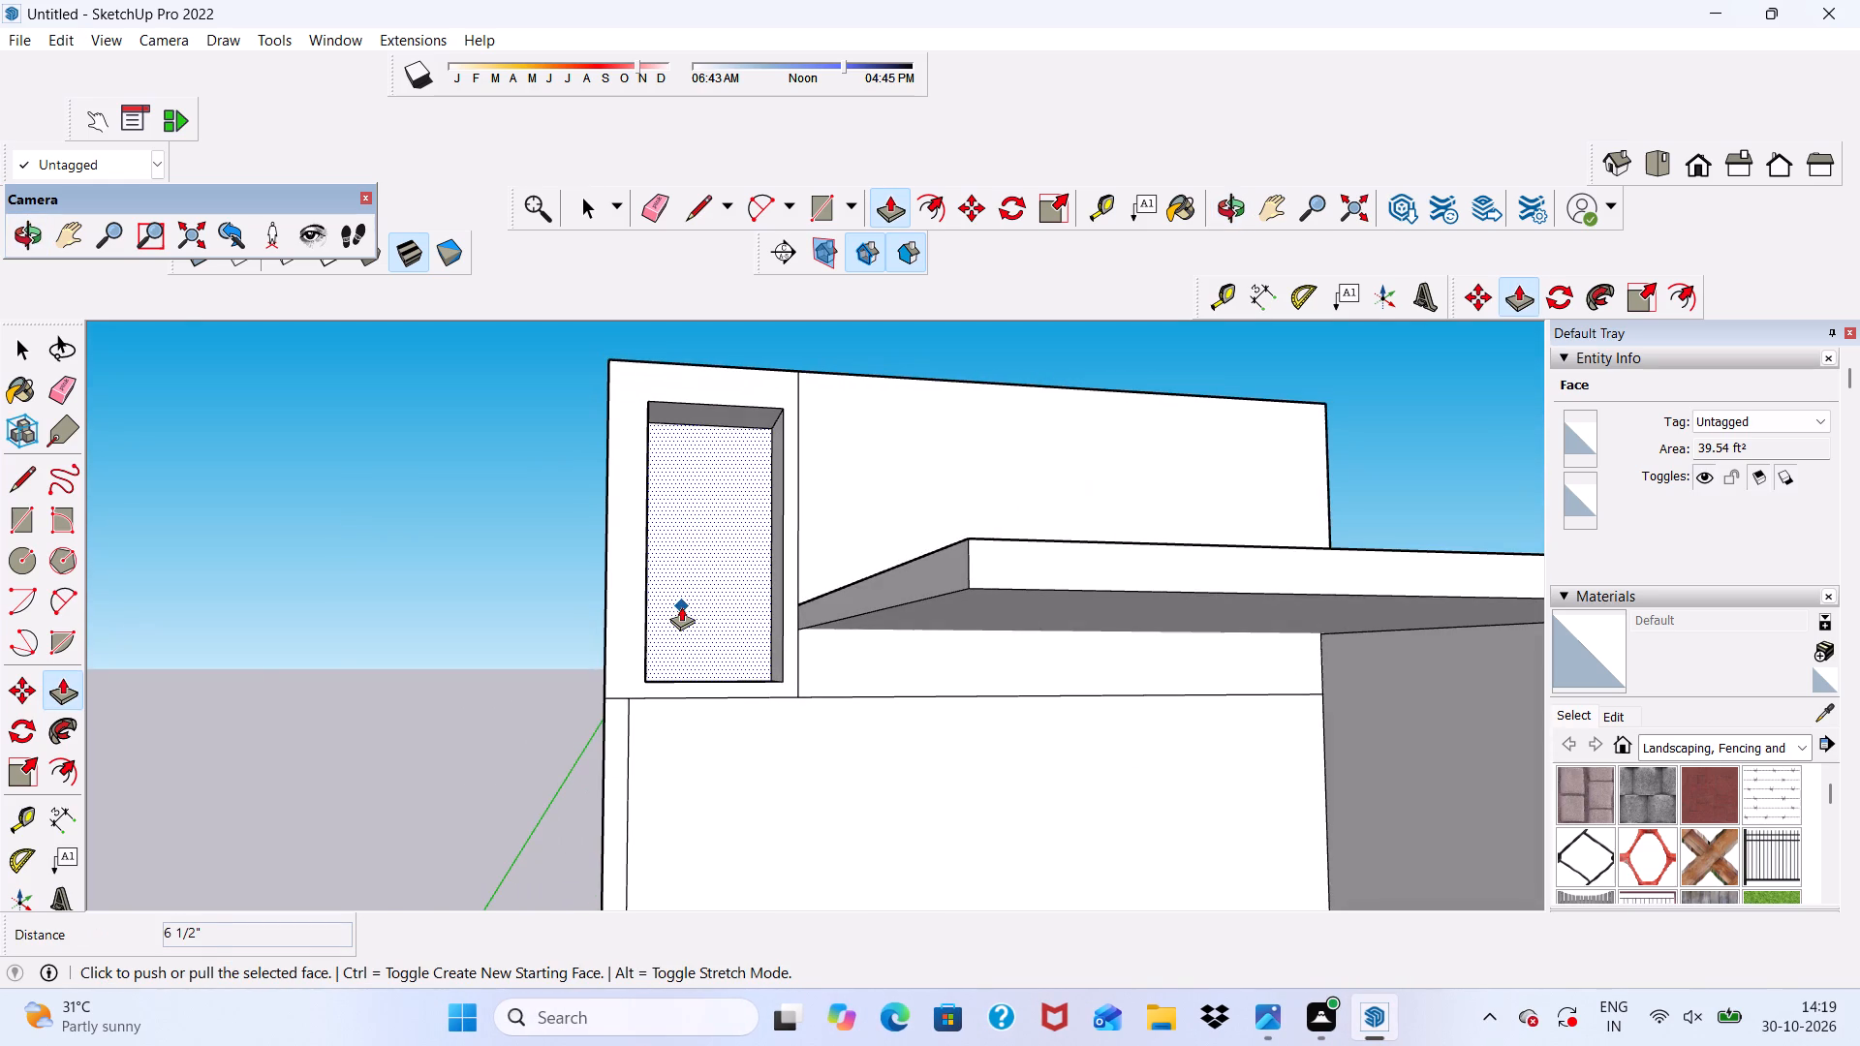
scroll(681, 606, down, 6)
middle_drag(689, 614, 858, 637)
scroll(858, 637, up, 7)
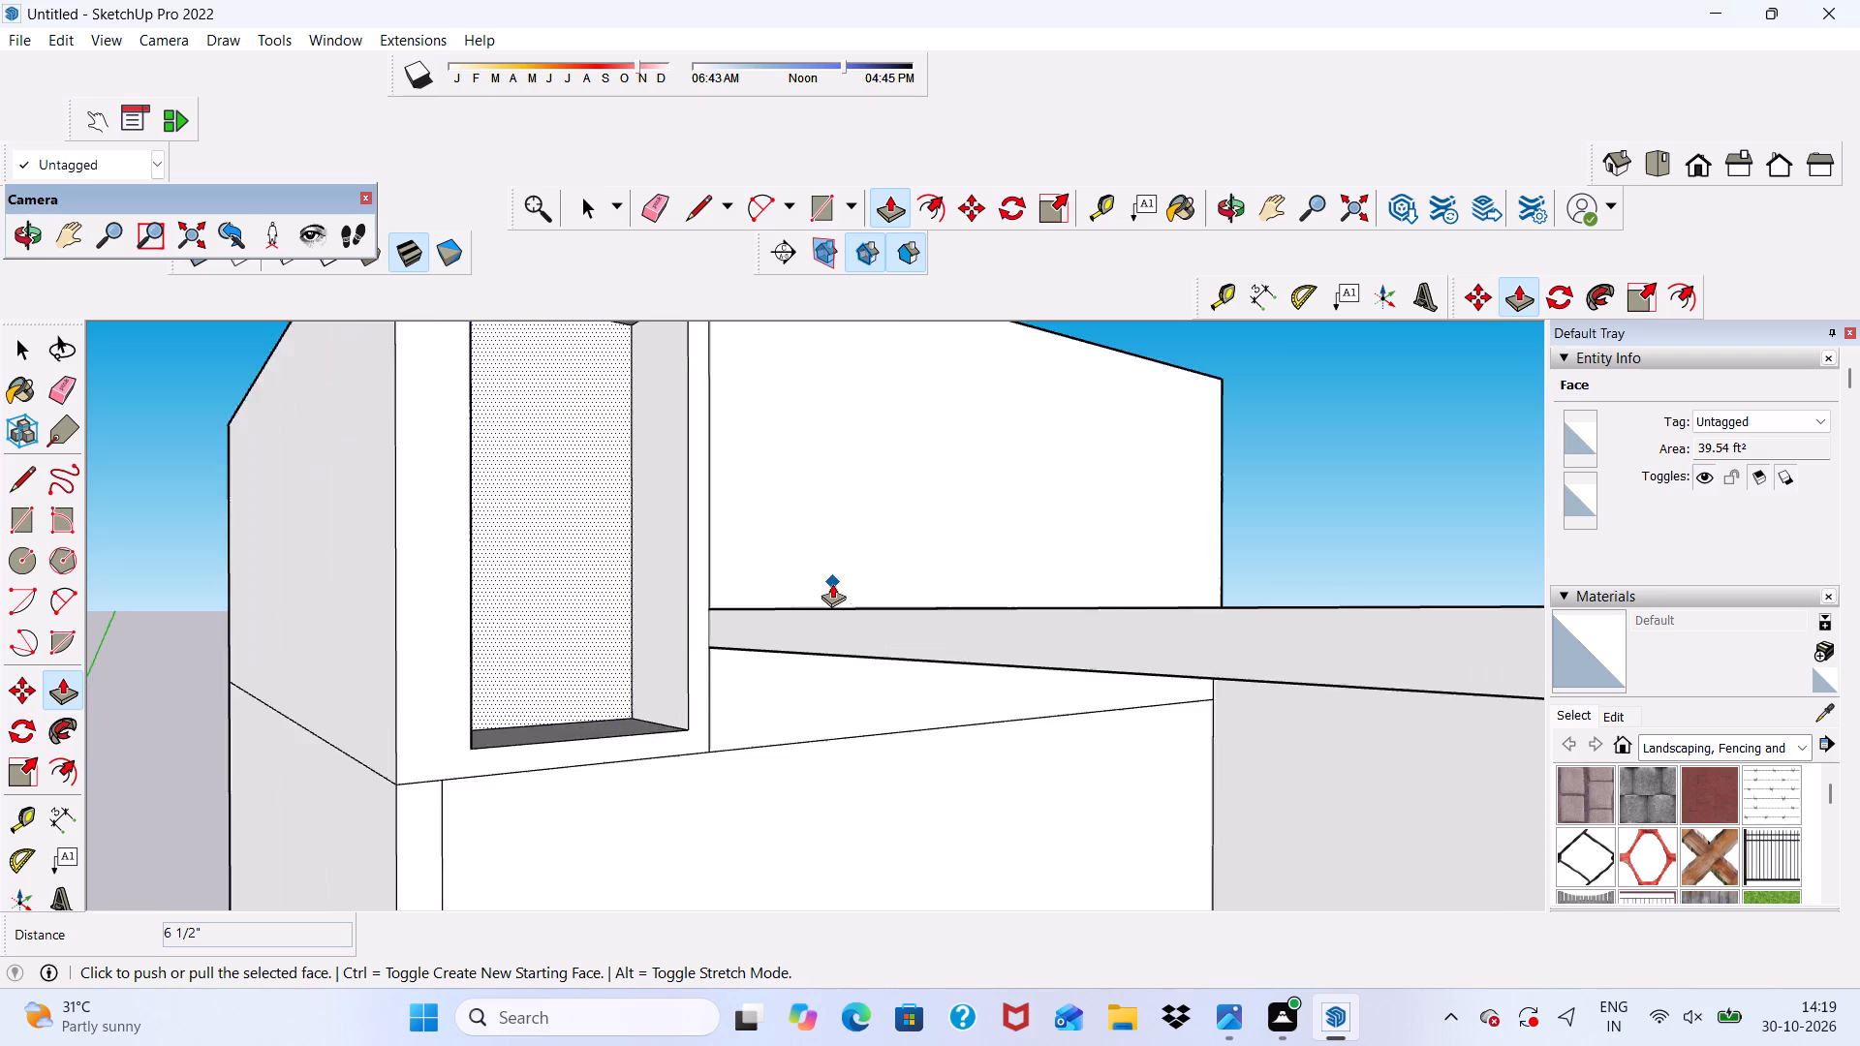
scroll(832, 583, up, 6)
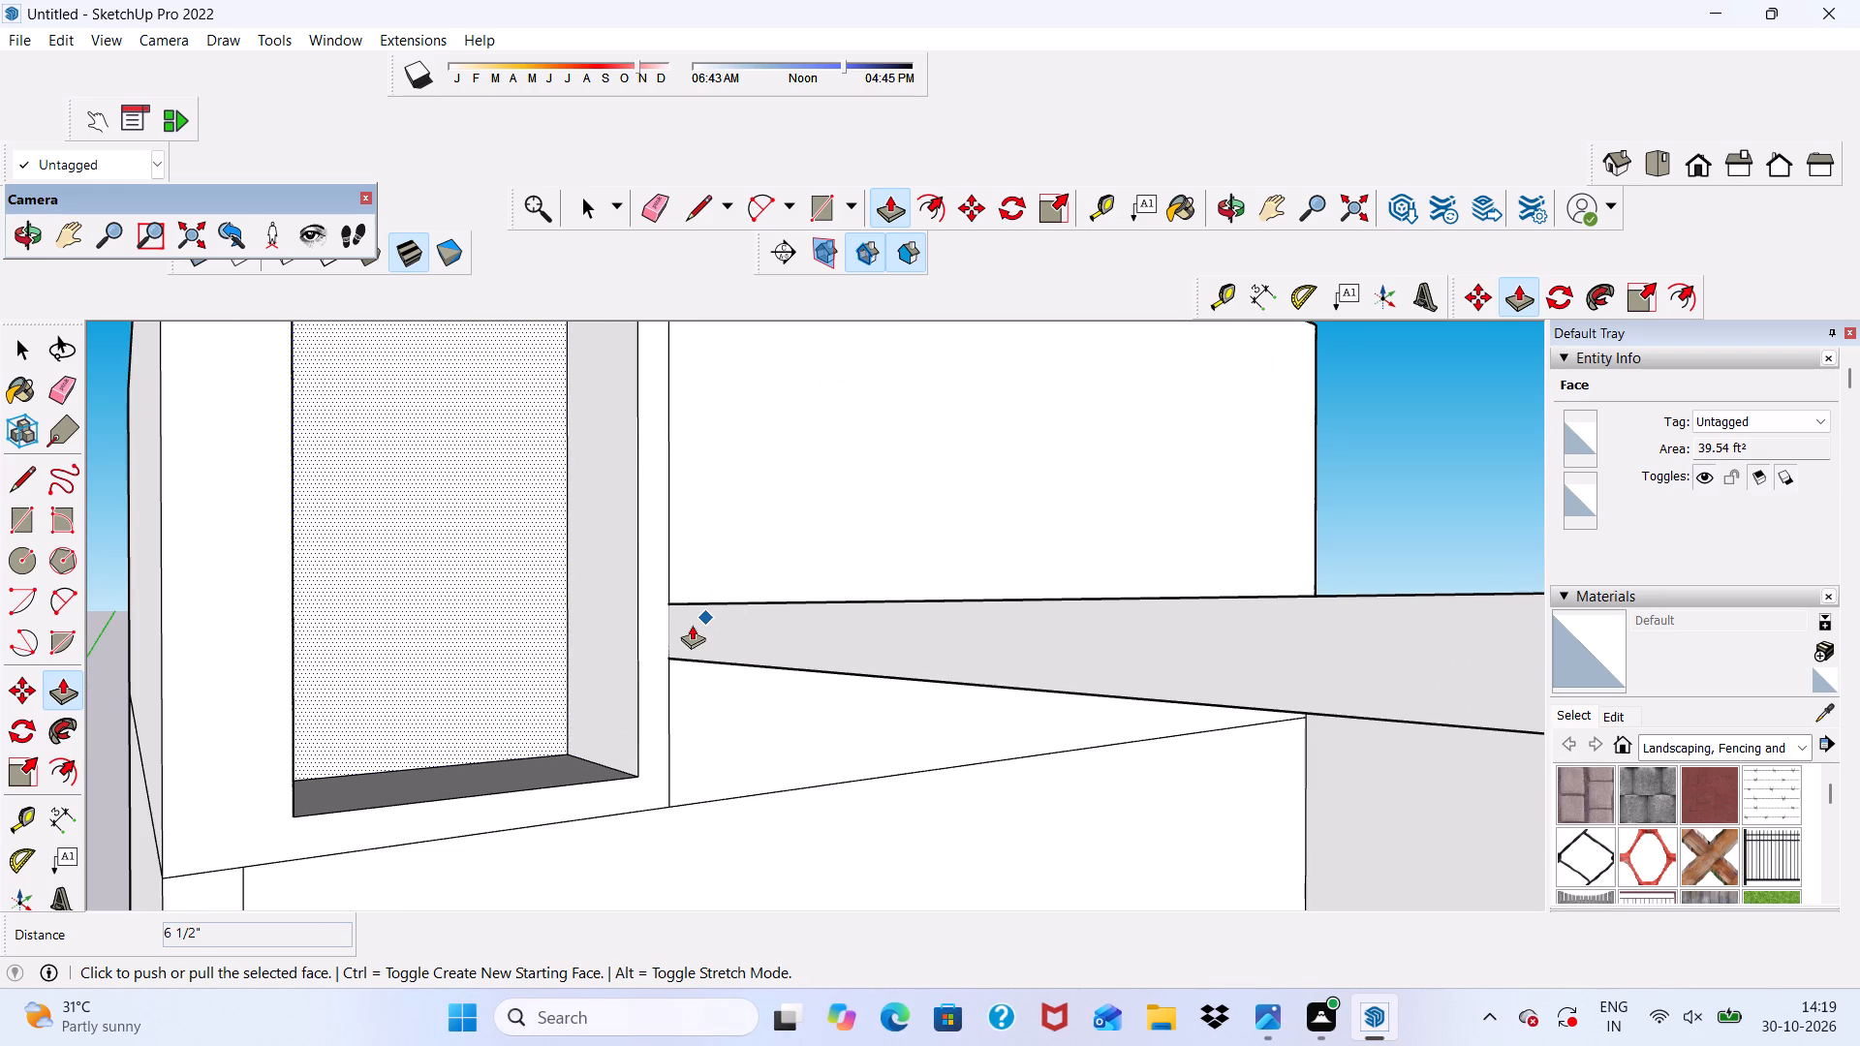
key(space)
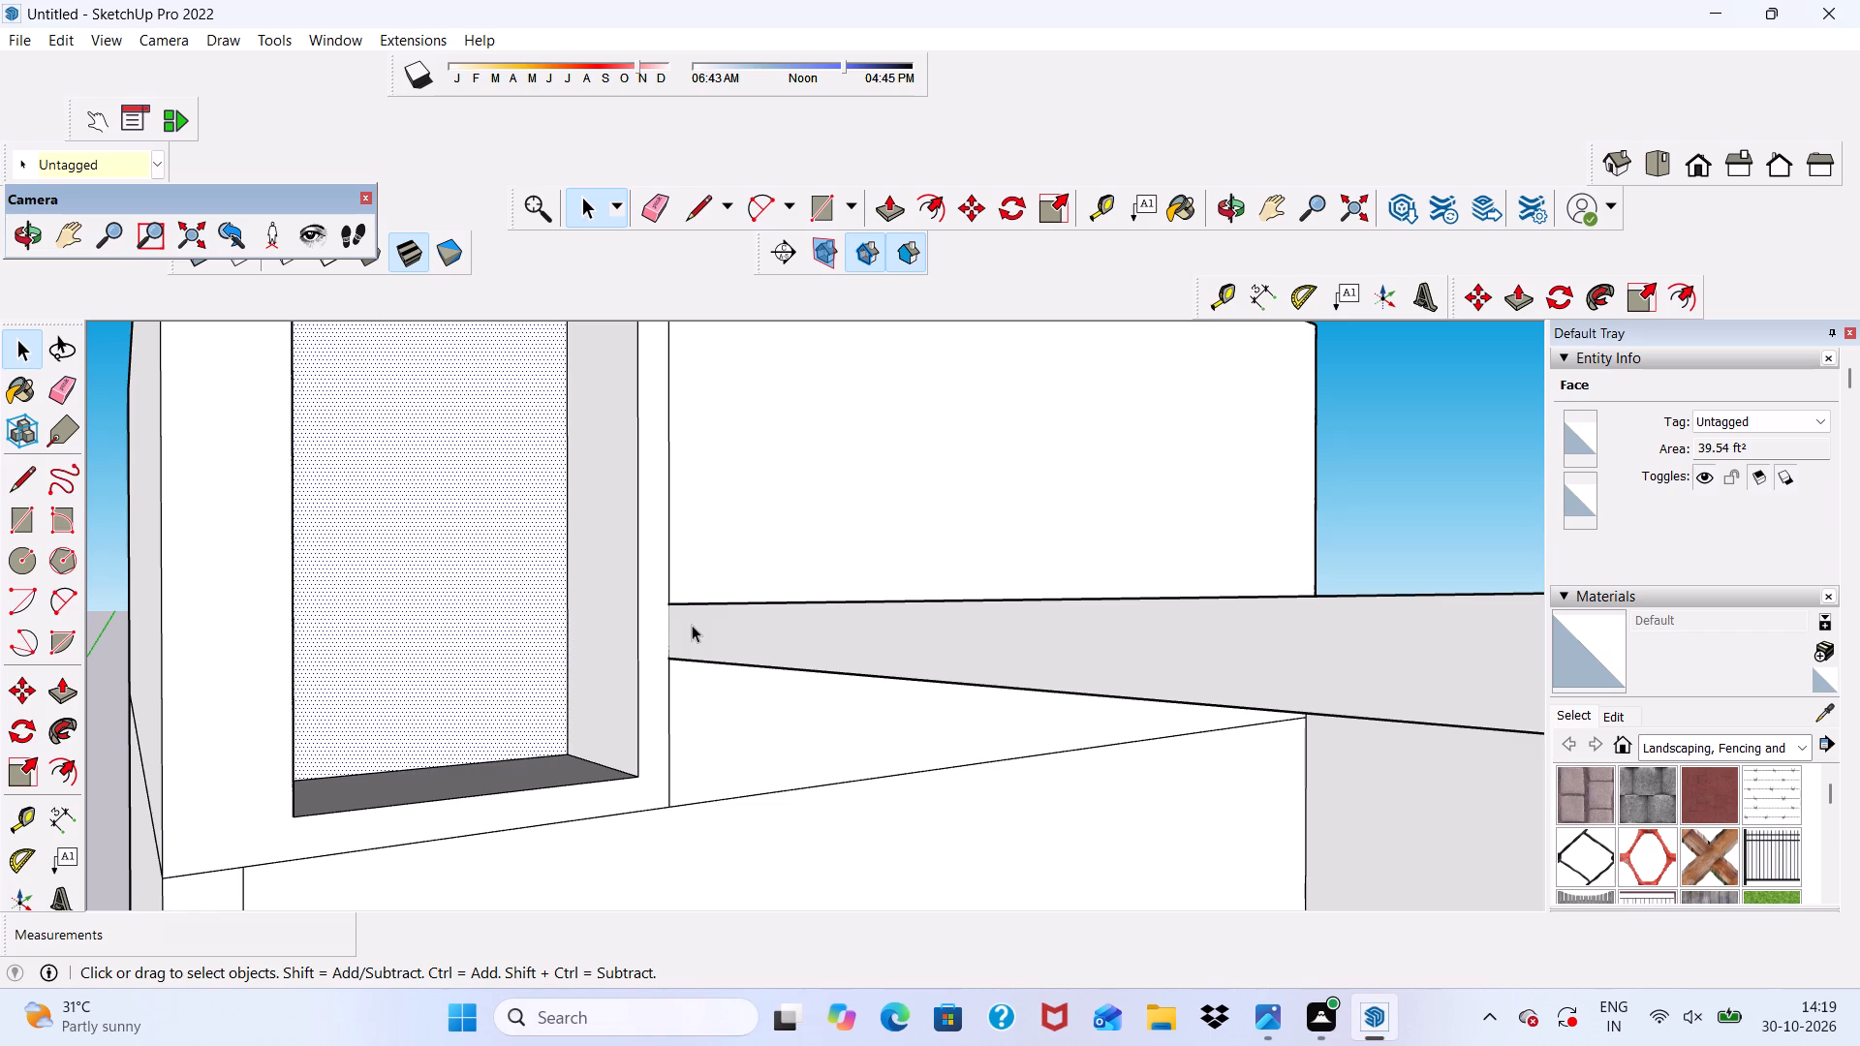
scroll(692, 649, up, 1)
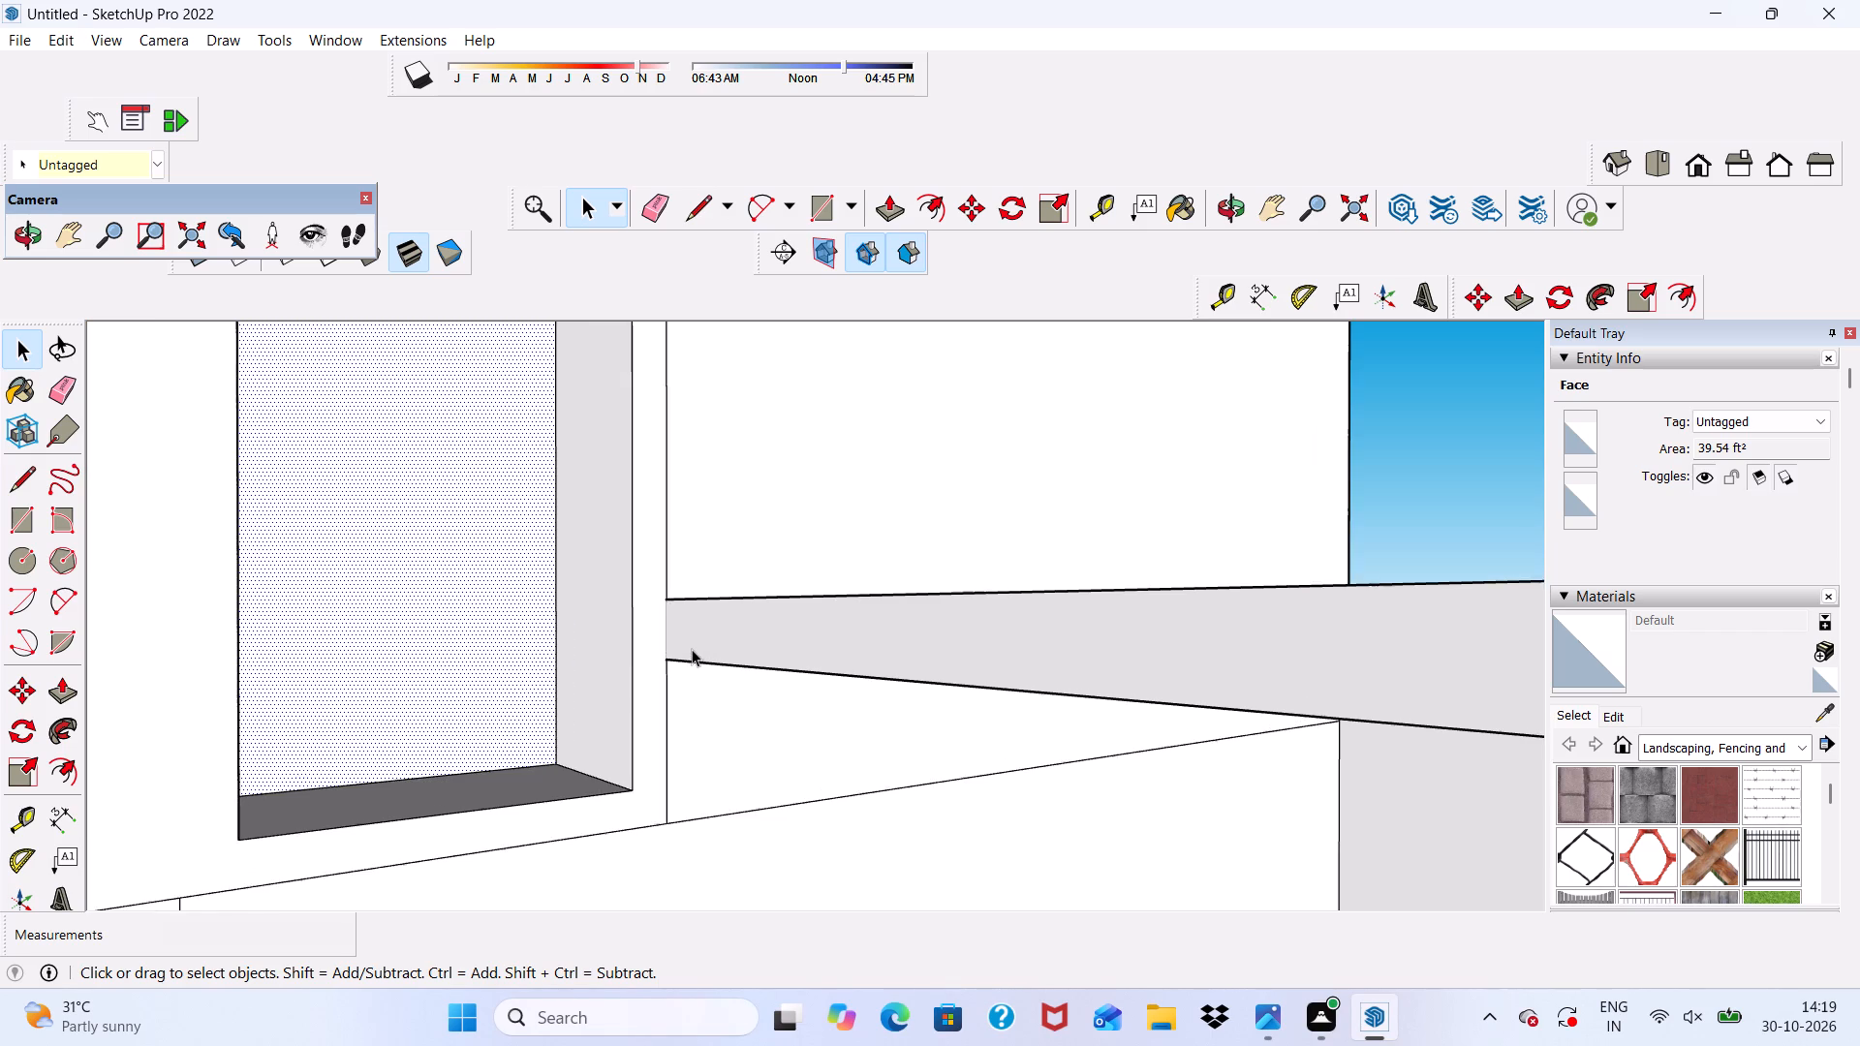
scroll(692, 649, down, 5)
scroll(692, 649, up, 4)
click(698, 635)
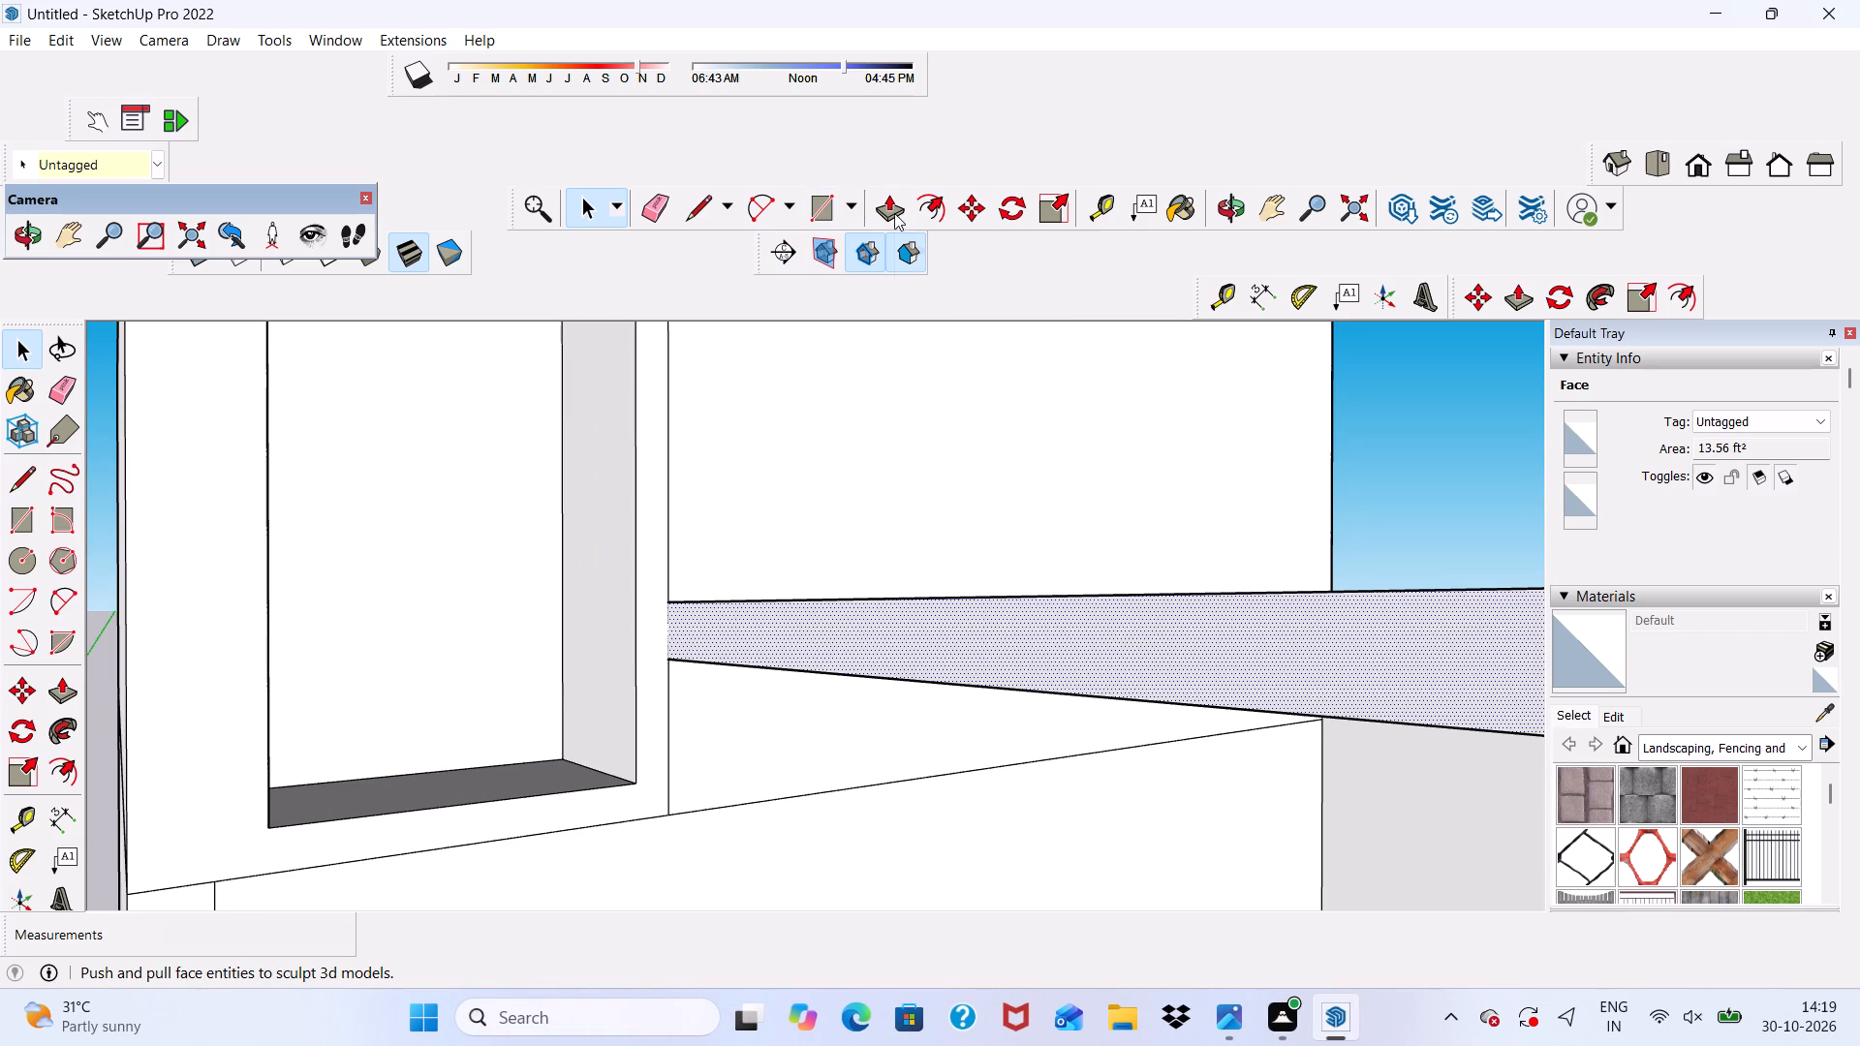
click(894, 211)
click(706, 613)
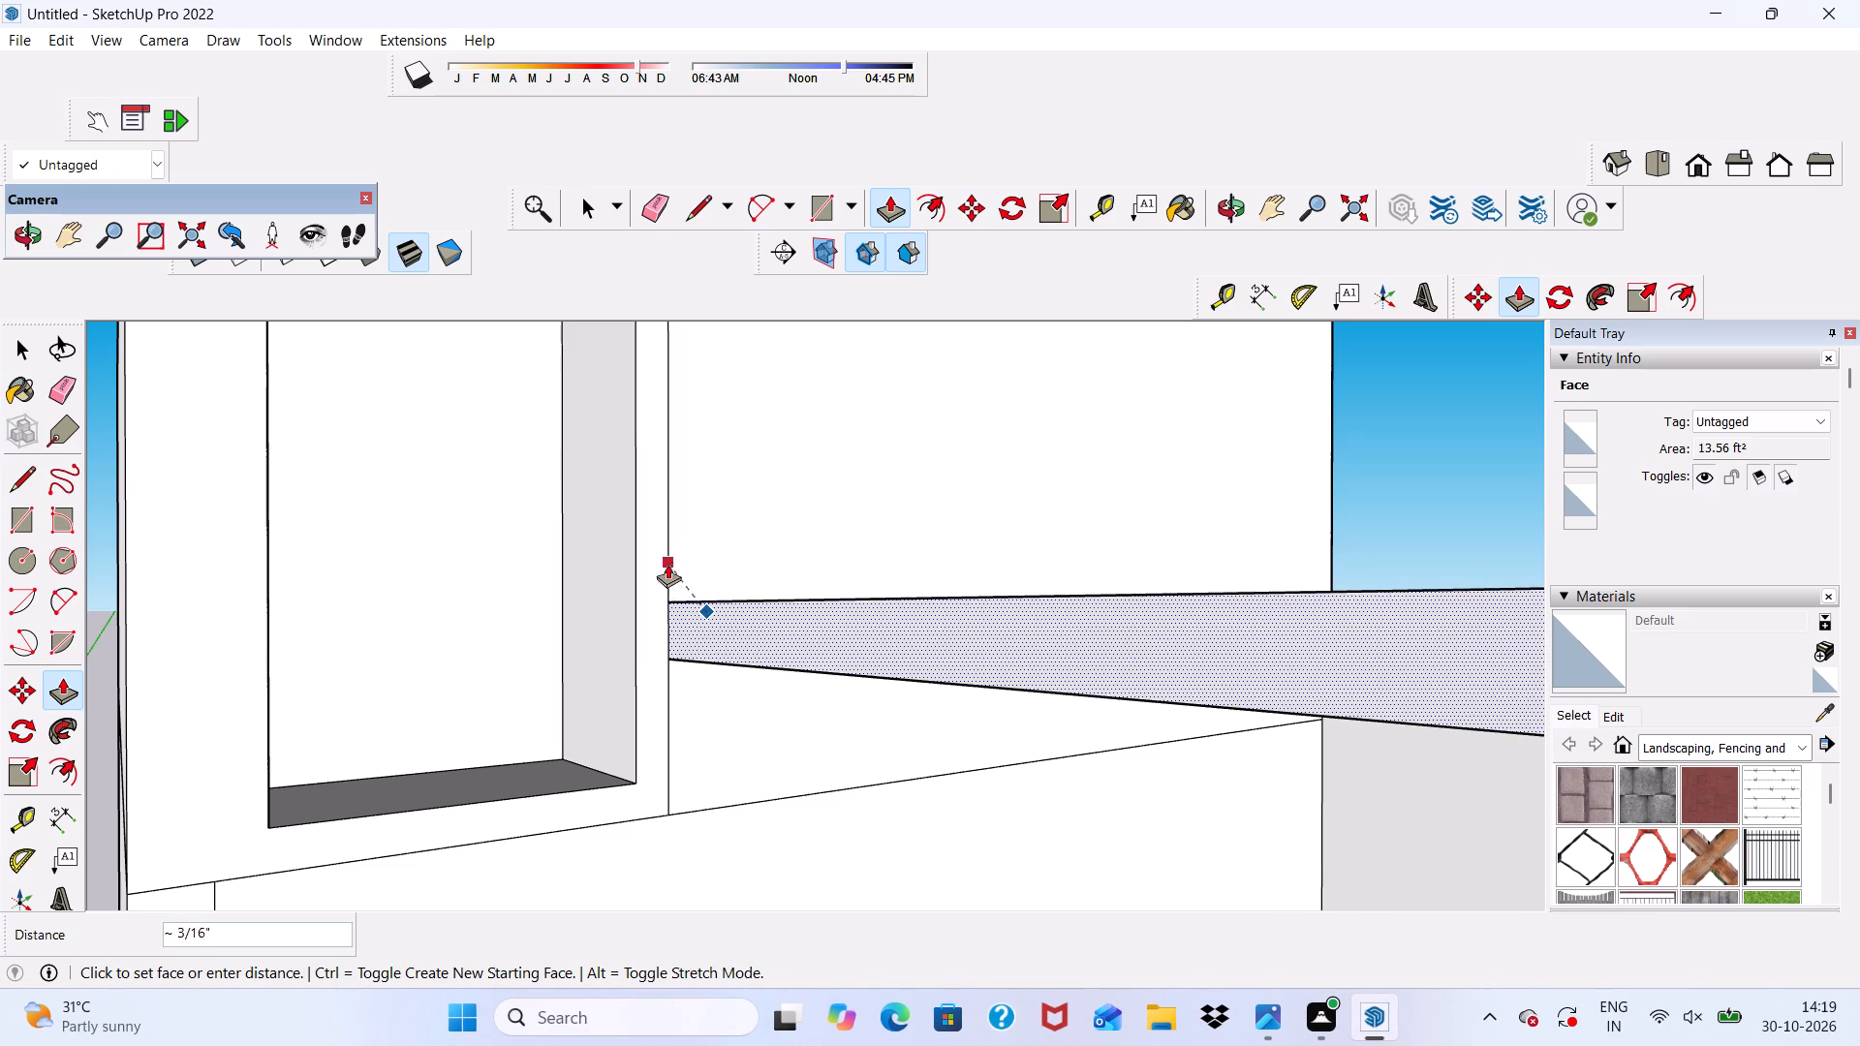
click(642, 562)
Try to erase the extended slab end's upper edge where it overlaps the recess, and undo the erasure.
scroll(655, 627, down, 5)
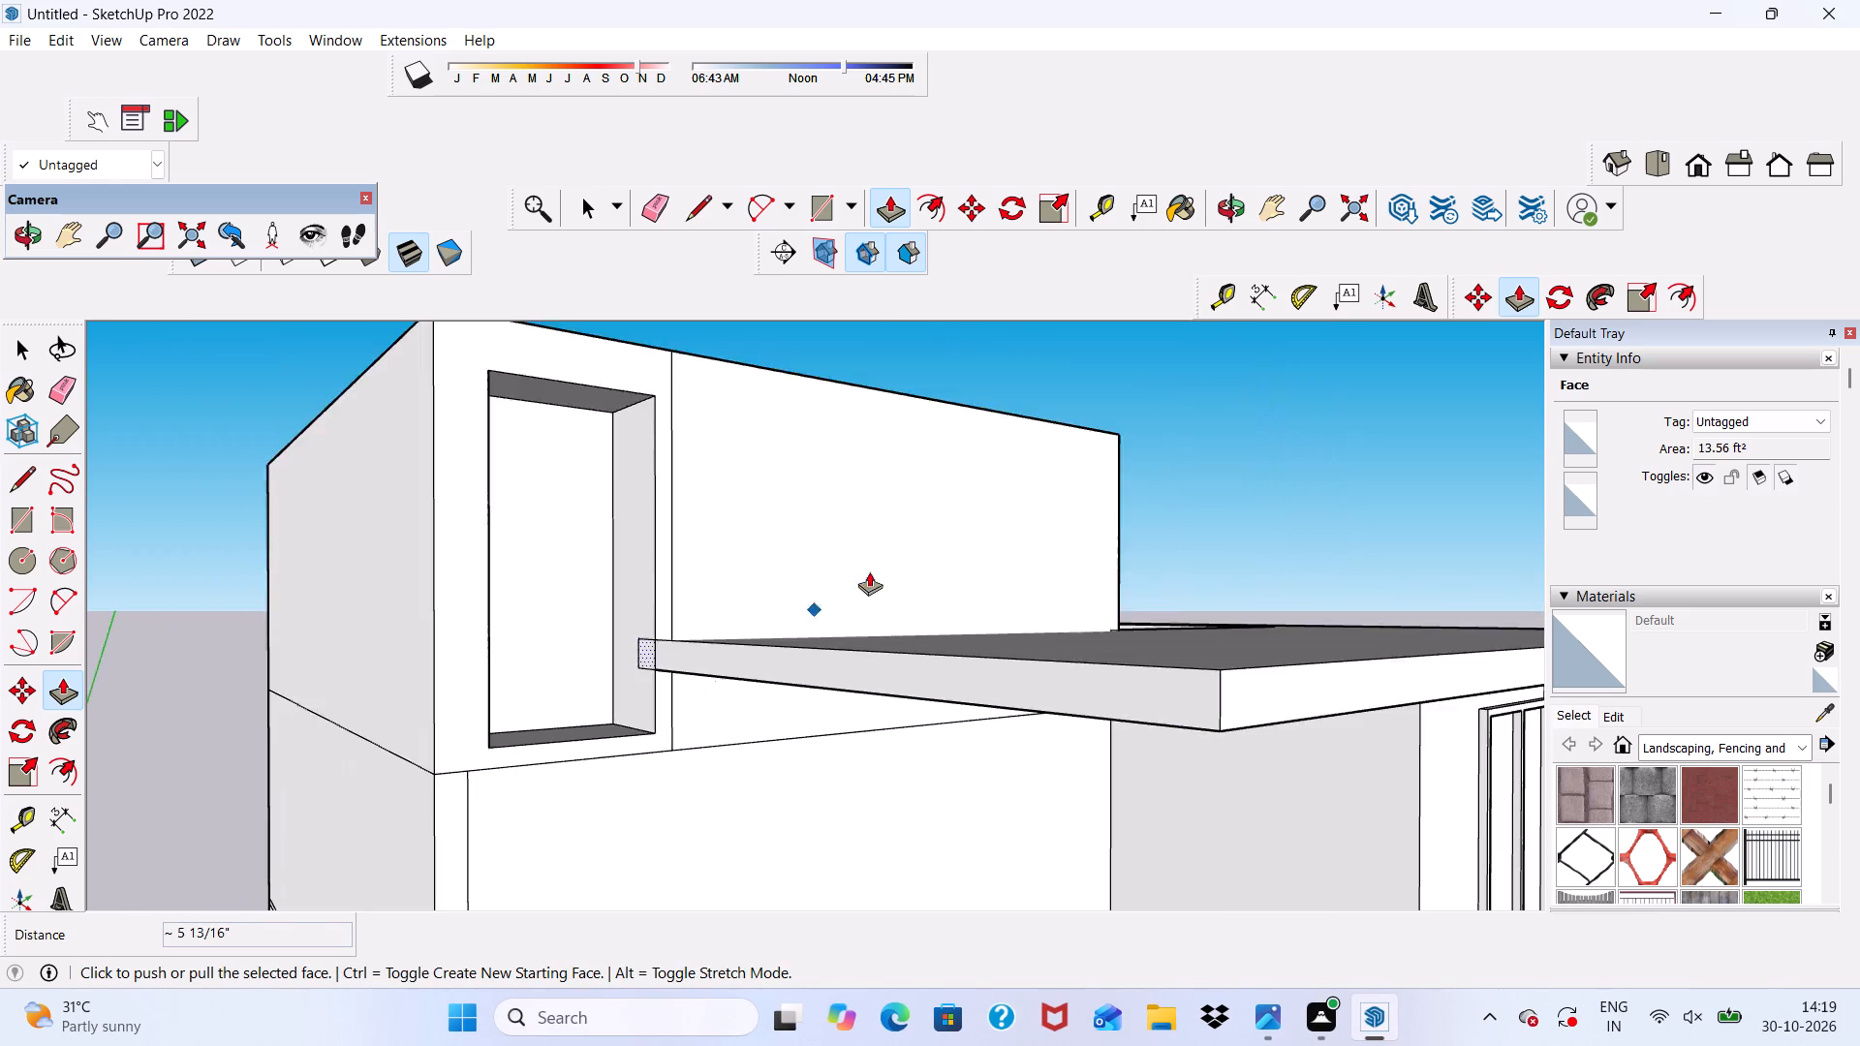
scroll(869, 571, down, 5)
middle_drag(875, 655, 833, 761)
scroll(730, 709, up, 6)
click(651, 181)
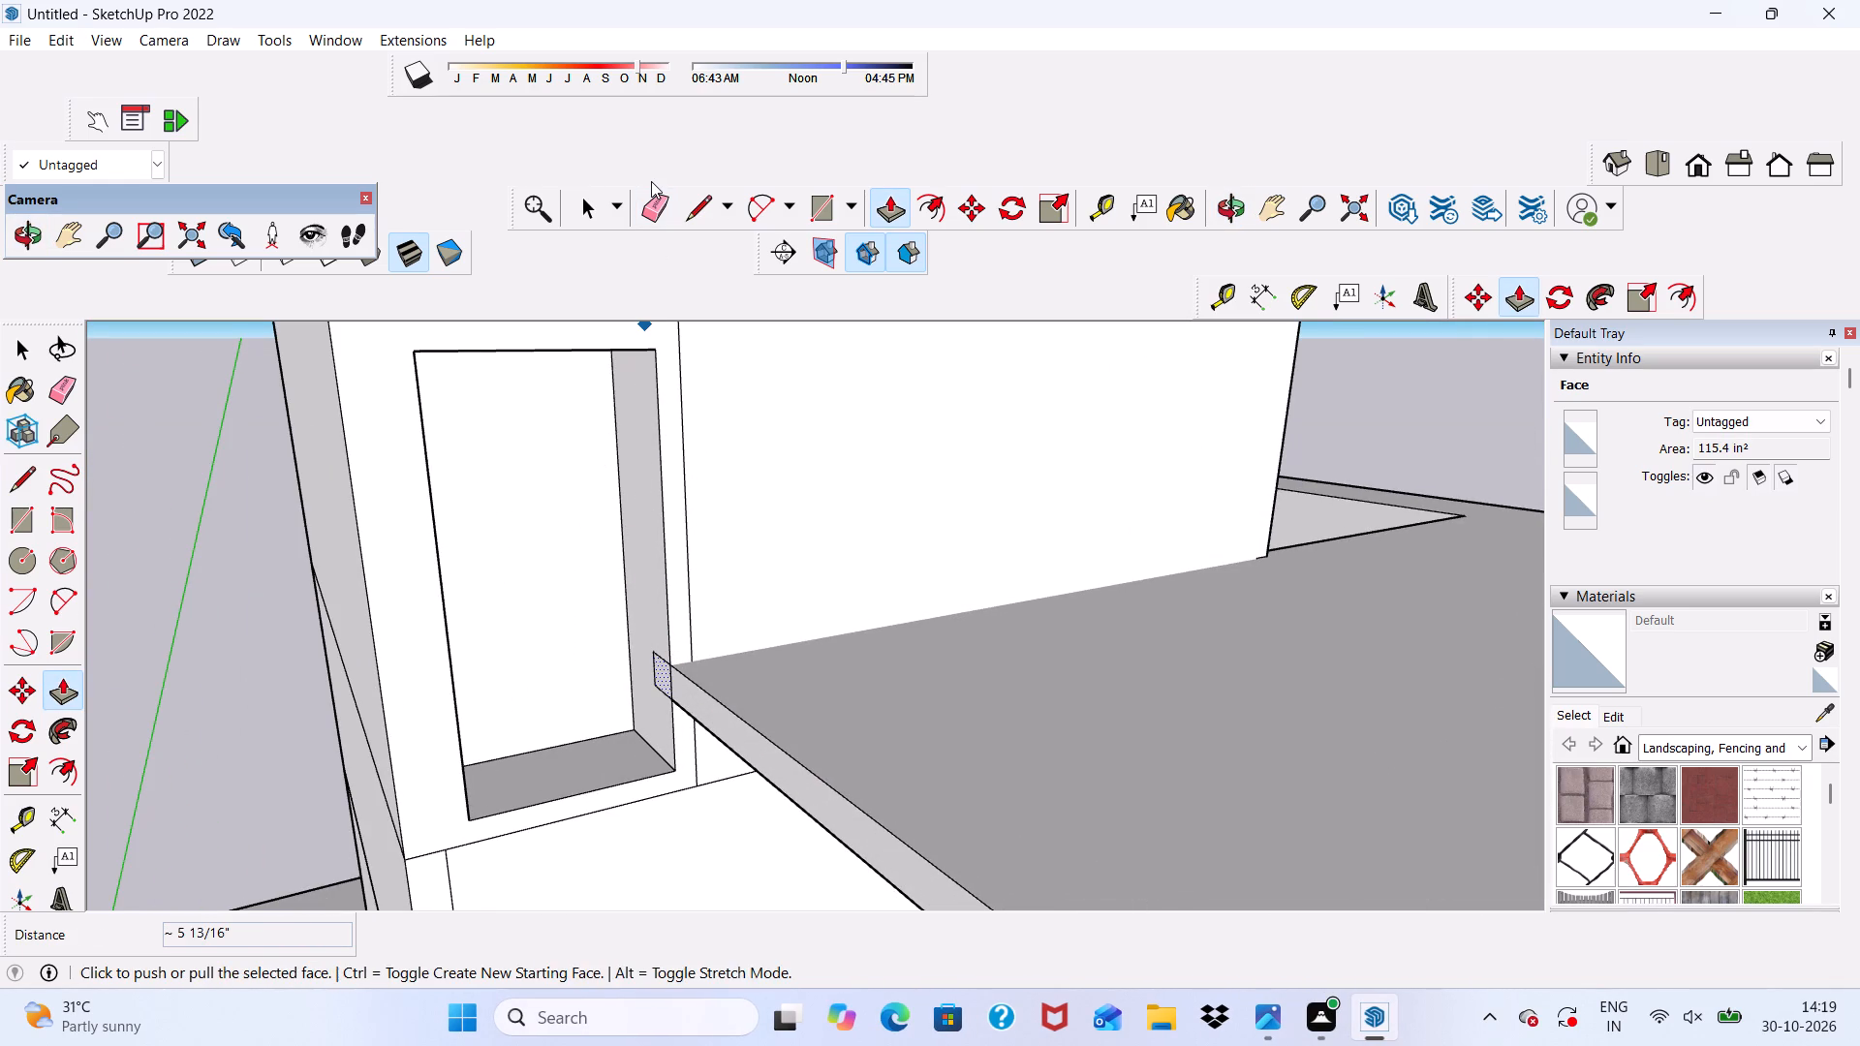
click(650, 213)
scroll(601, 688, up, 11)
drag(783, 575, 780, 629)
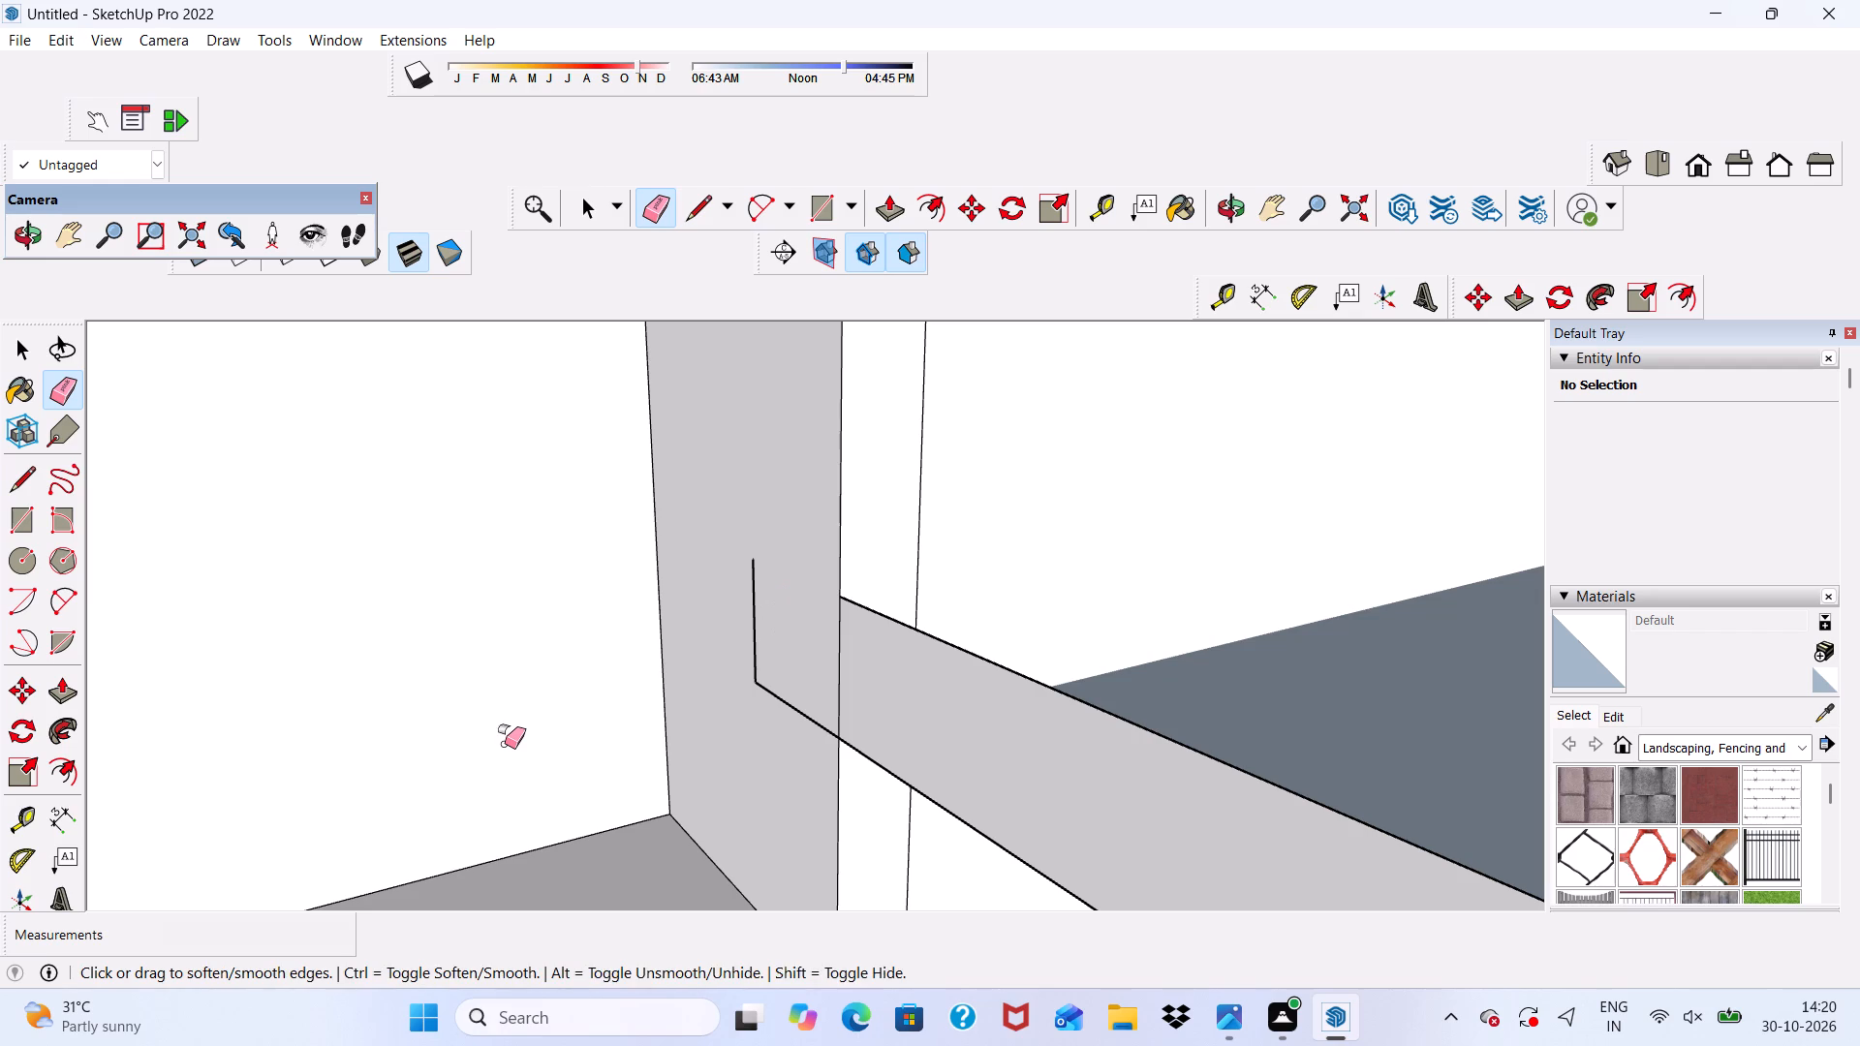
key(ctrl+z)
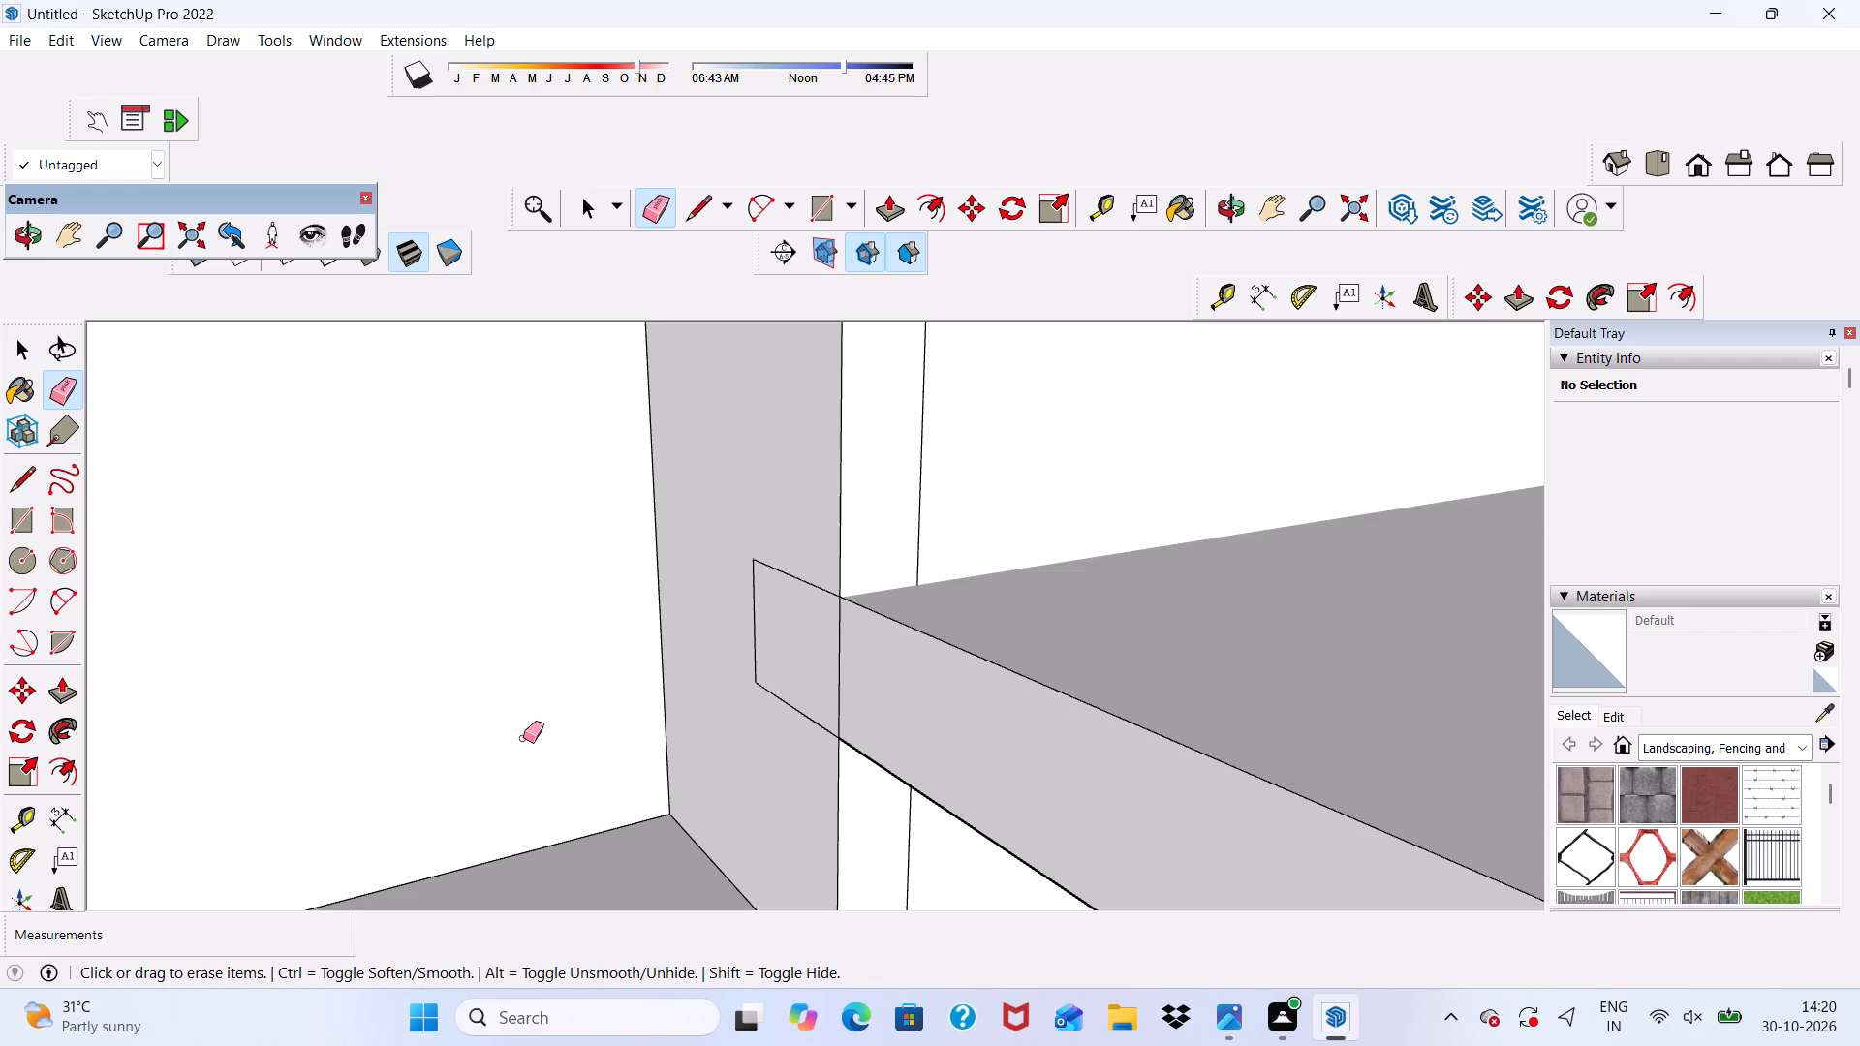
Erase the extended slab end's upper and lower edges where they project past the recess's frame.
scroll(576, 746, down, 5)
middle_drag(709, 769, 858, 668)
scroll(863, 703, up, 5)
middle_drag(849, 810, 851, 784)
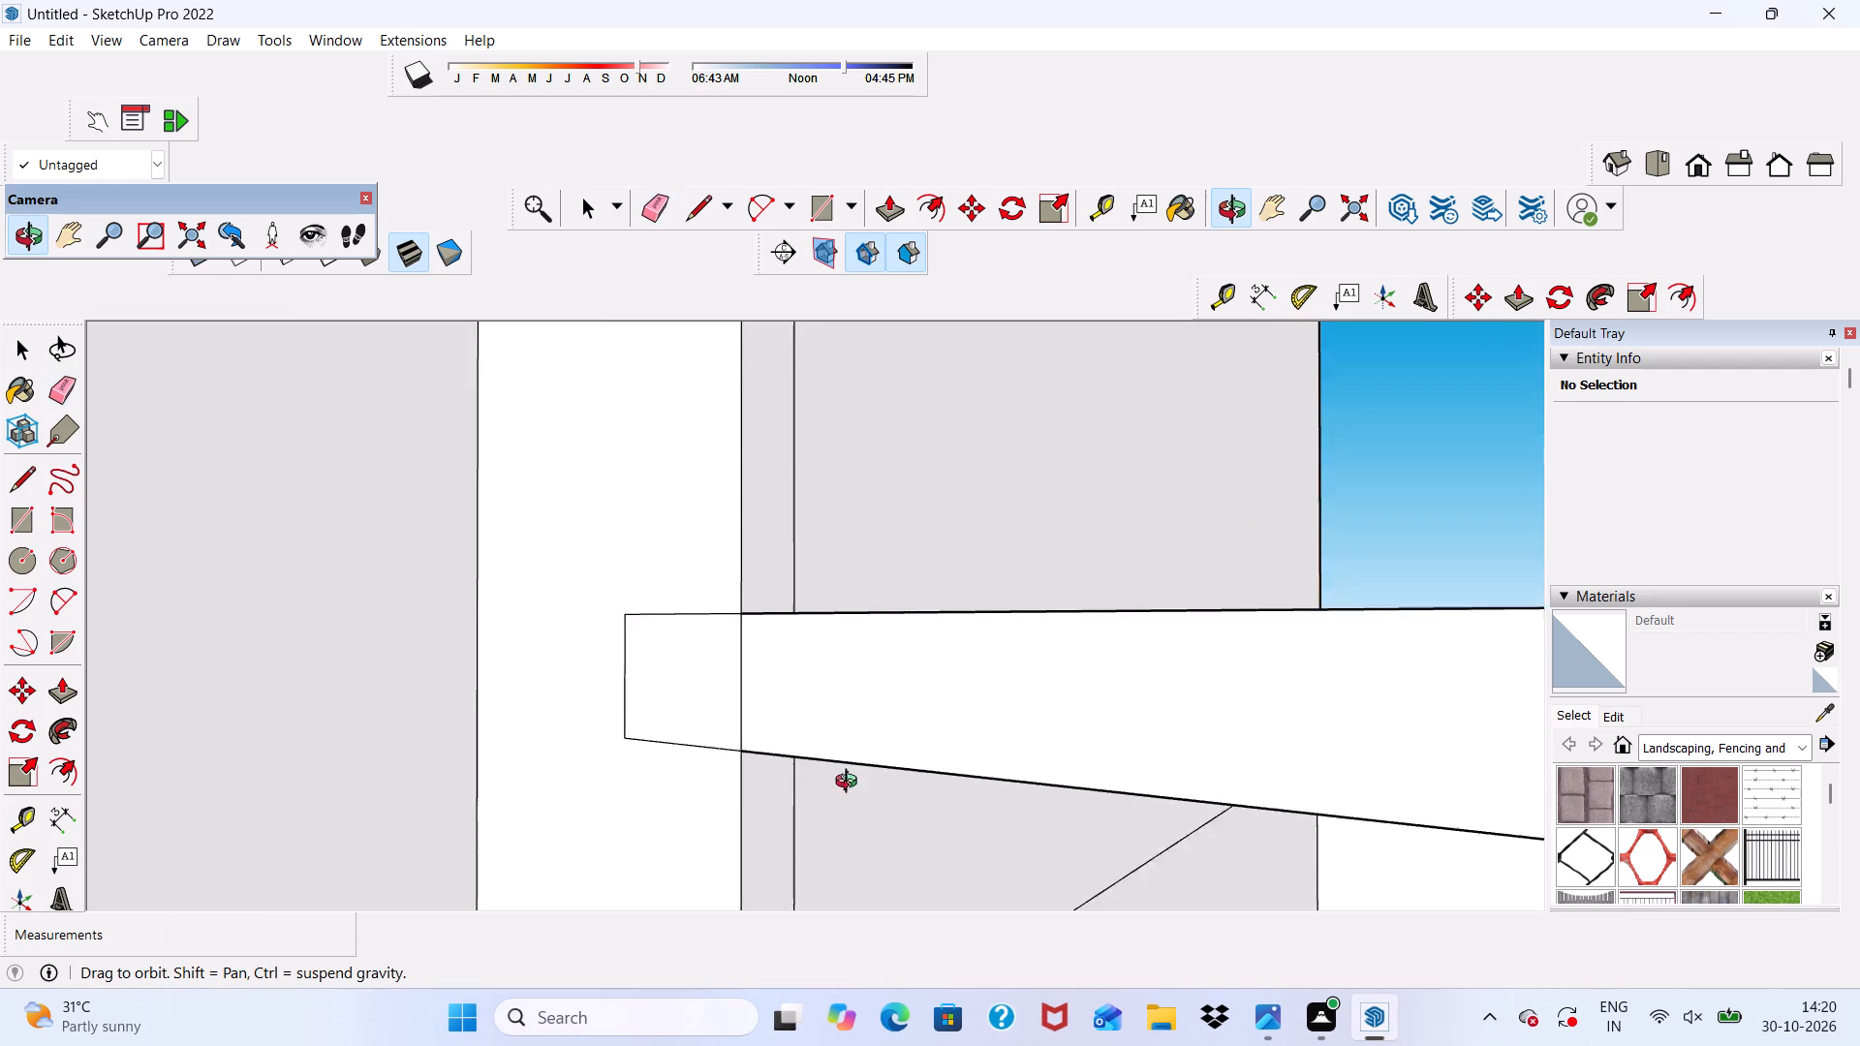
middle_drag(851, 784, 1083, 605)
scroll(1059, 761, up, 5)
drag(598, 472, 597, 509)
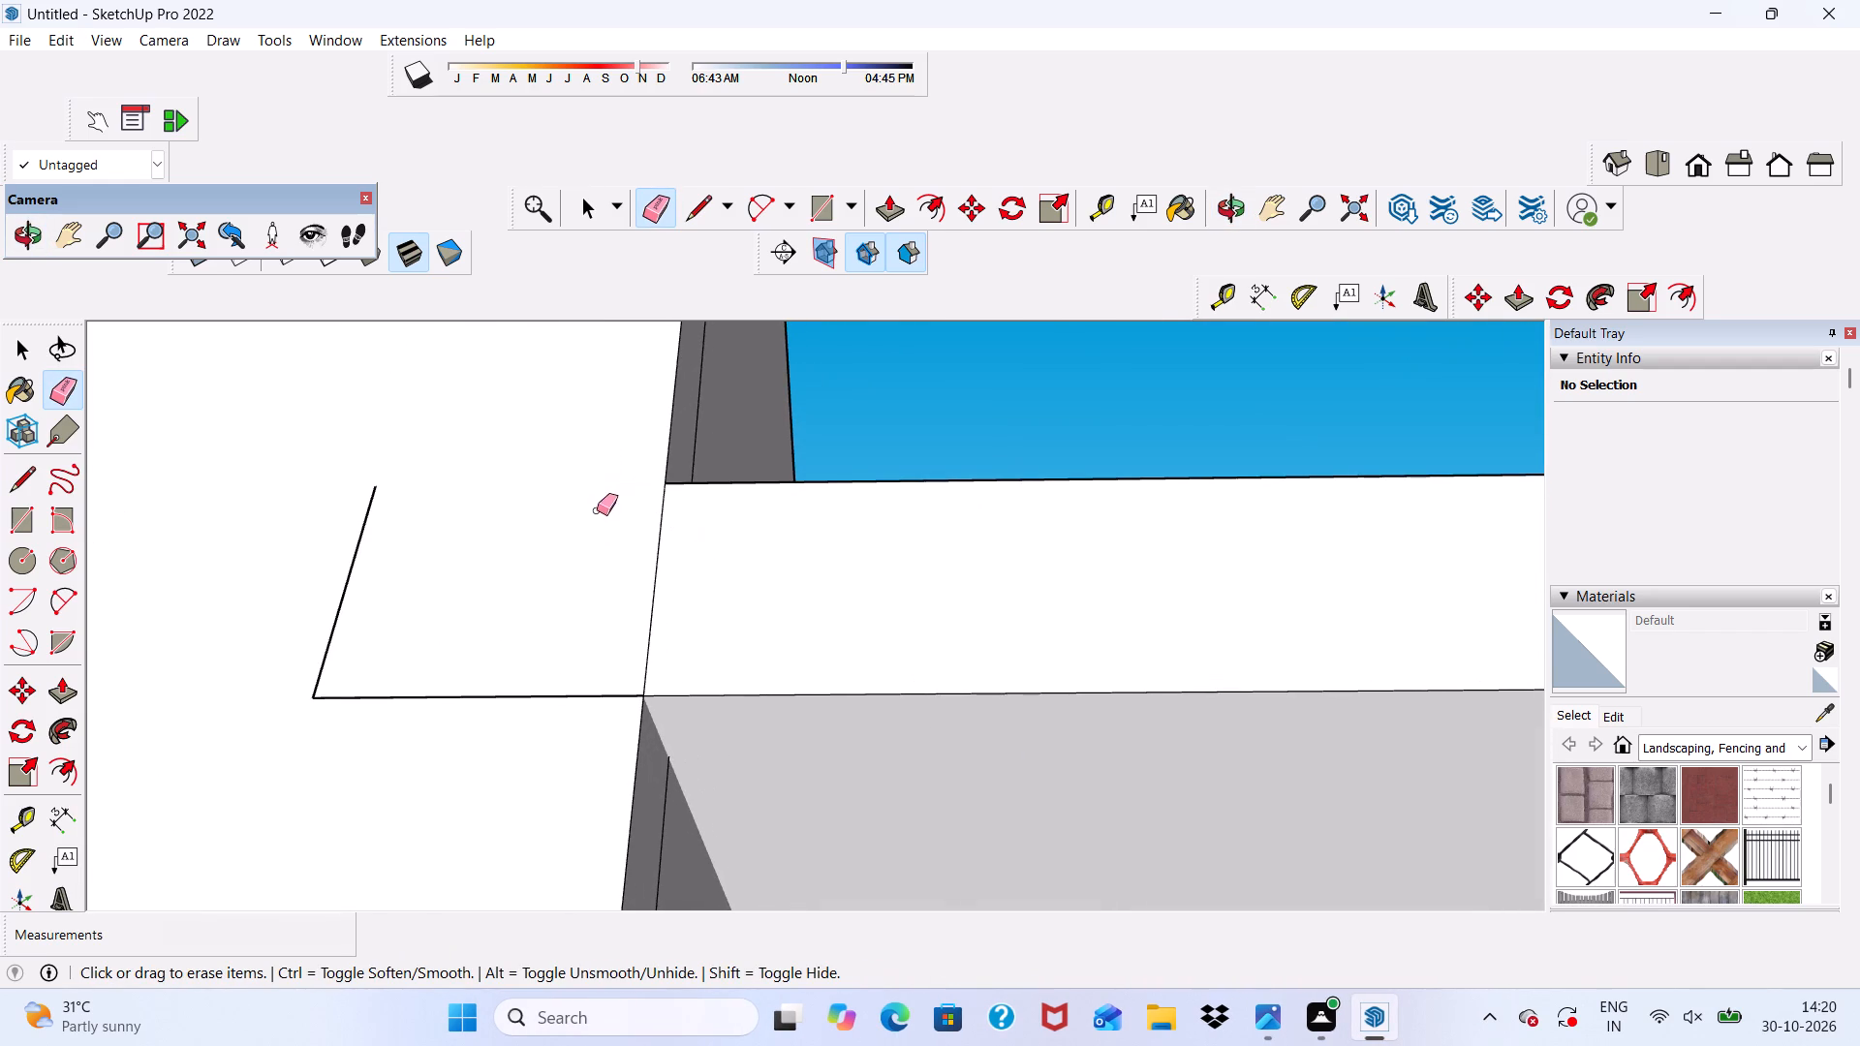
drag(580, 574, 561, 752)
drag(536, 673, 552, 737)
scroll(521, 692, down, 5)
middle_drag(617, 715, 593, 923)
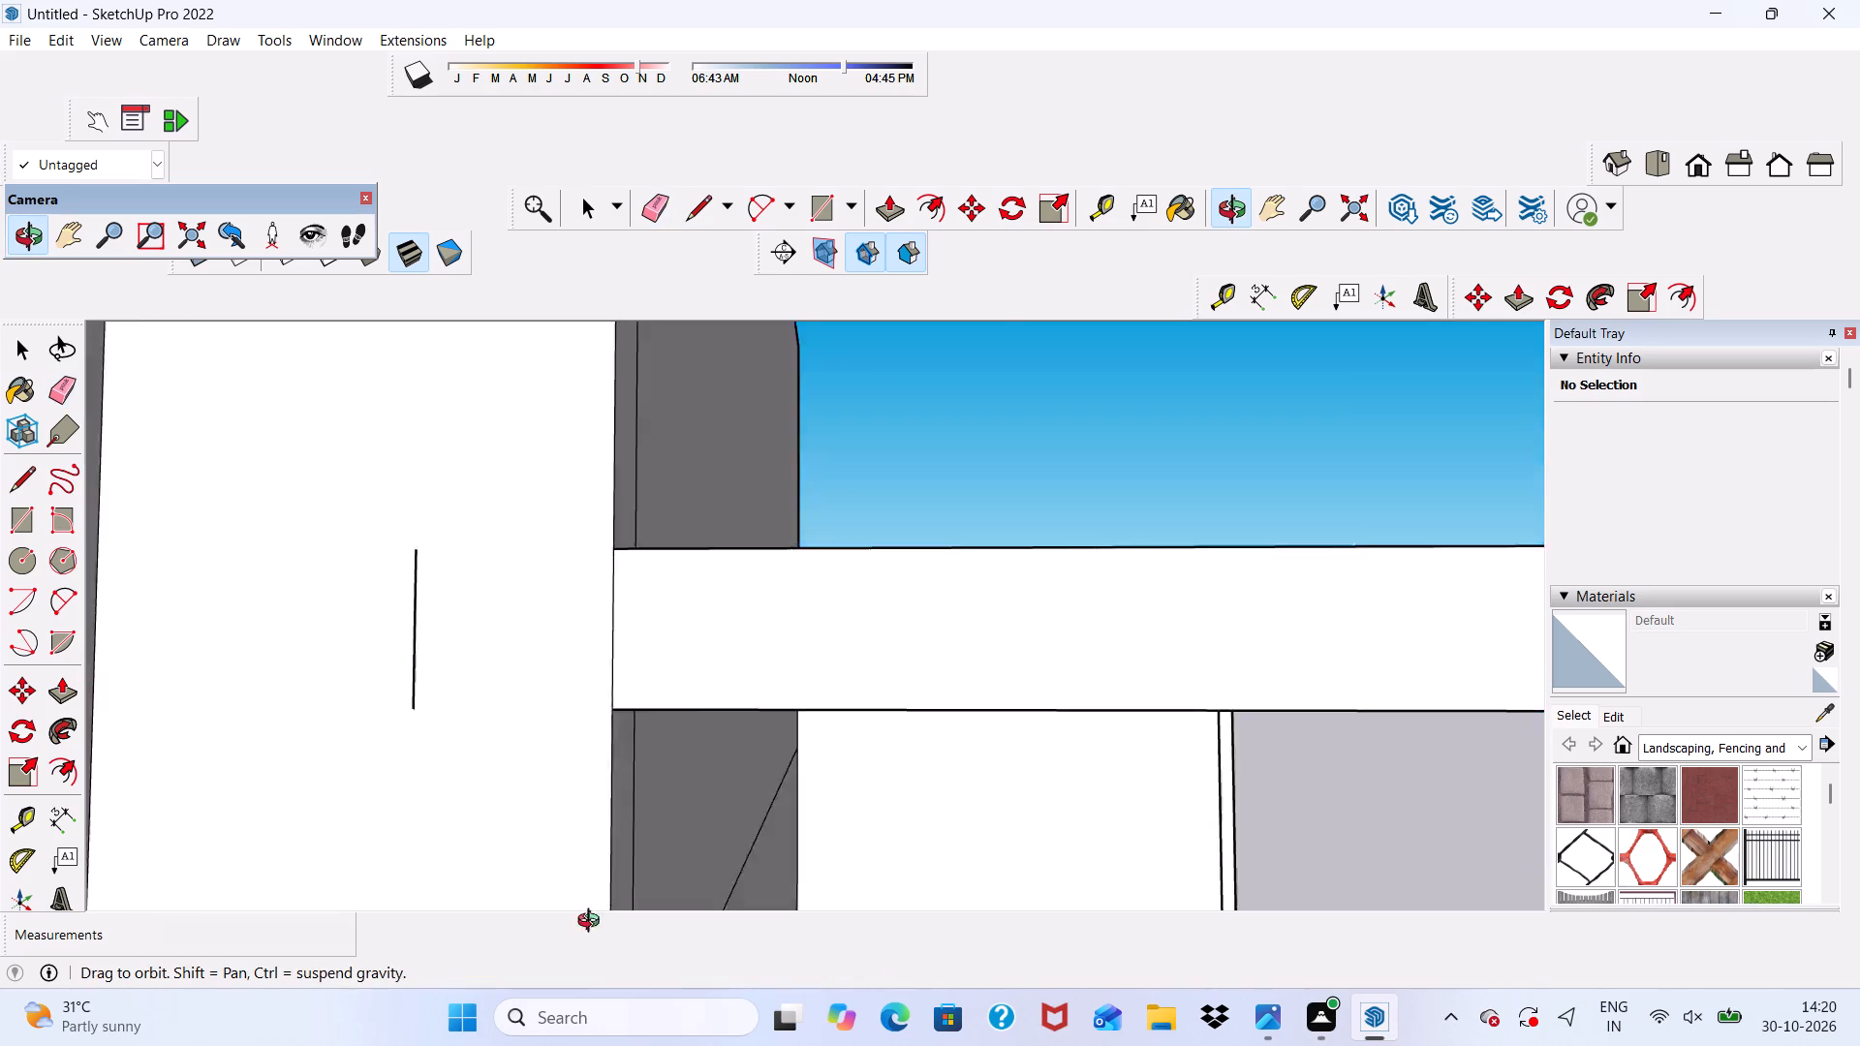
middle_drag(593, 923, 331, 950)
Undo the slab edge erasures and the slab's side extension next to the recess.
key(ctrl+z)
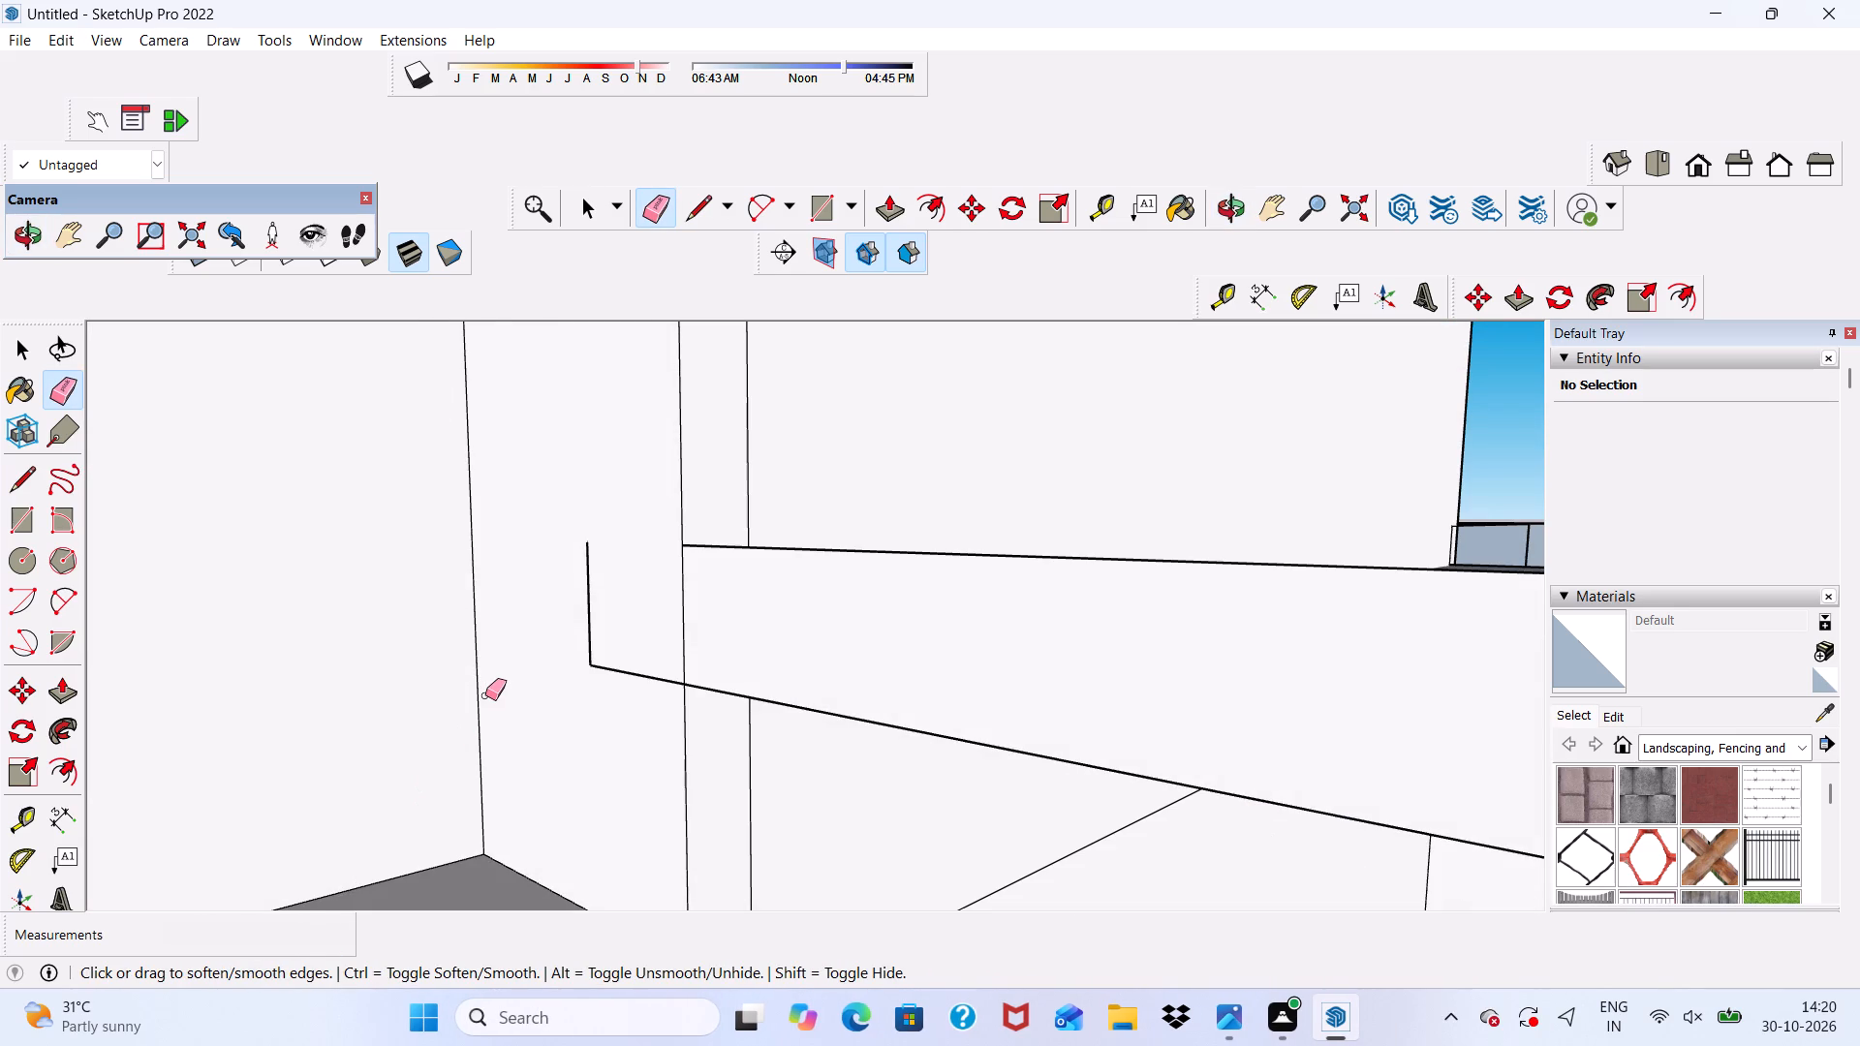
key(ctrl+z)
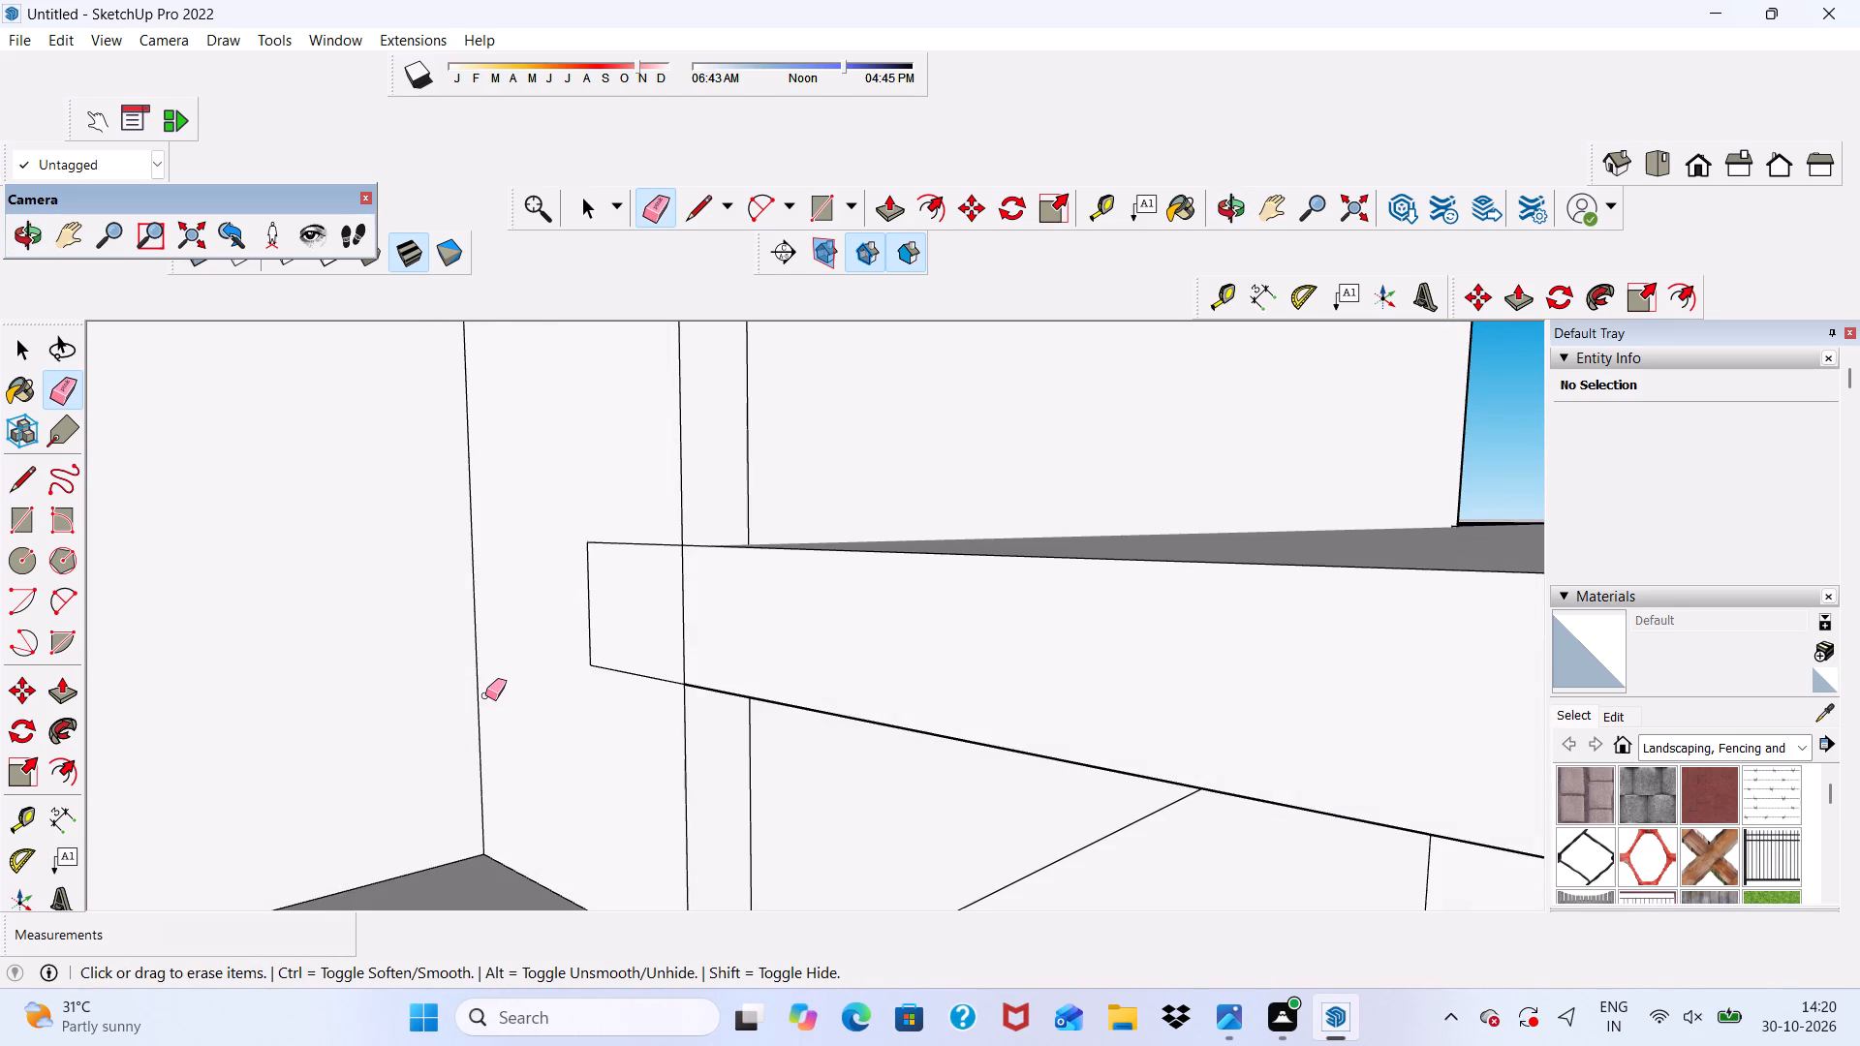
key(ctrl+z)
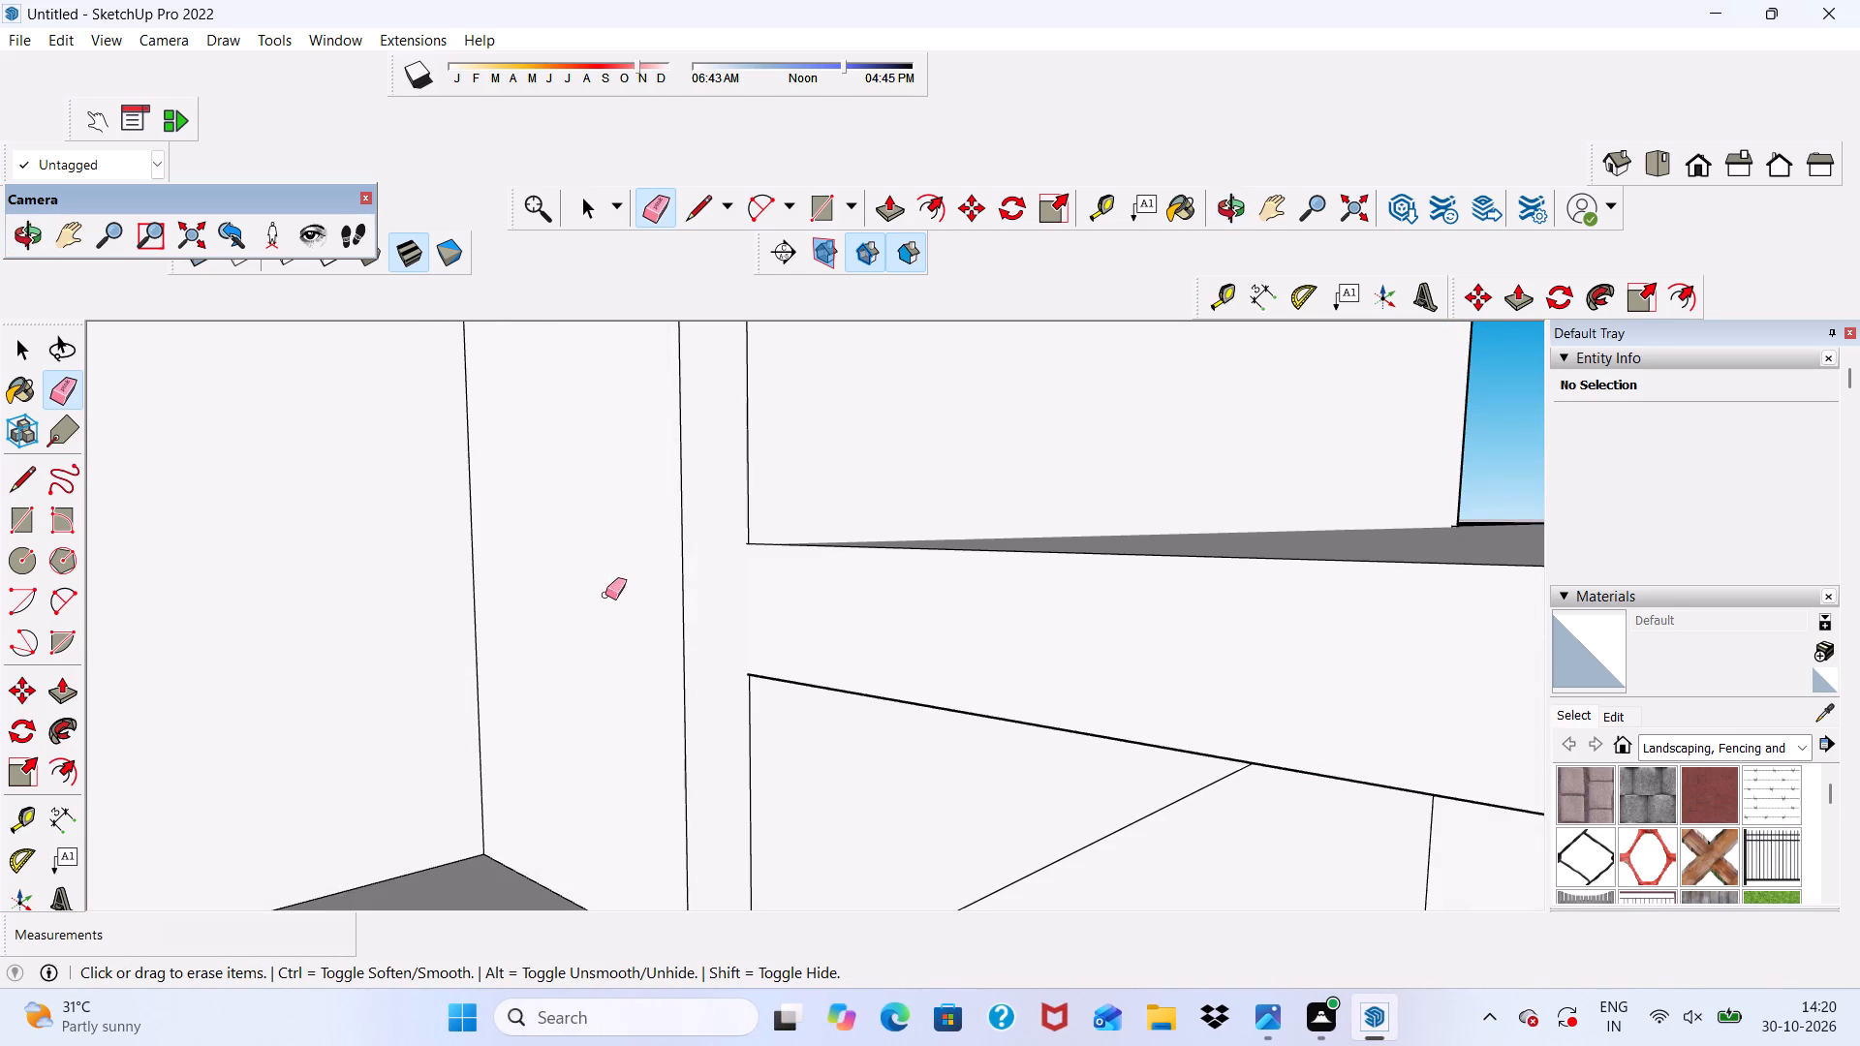
Draw a vertical line about 9 3/4" long closing the projecting slab's end where it meets the rooftop block's front wall.
click(693, 208)
scroll(768, 631, up, 2)
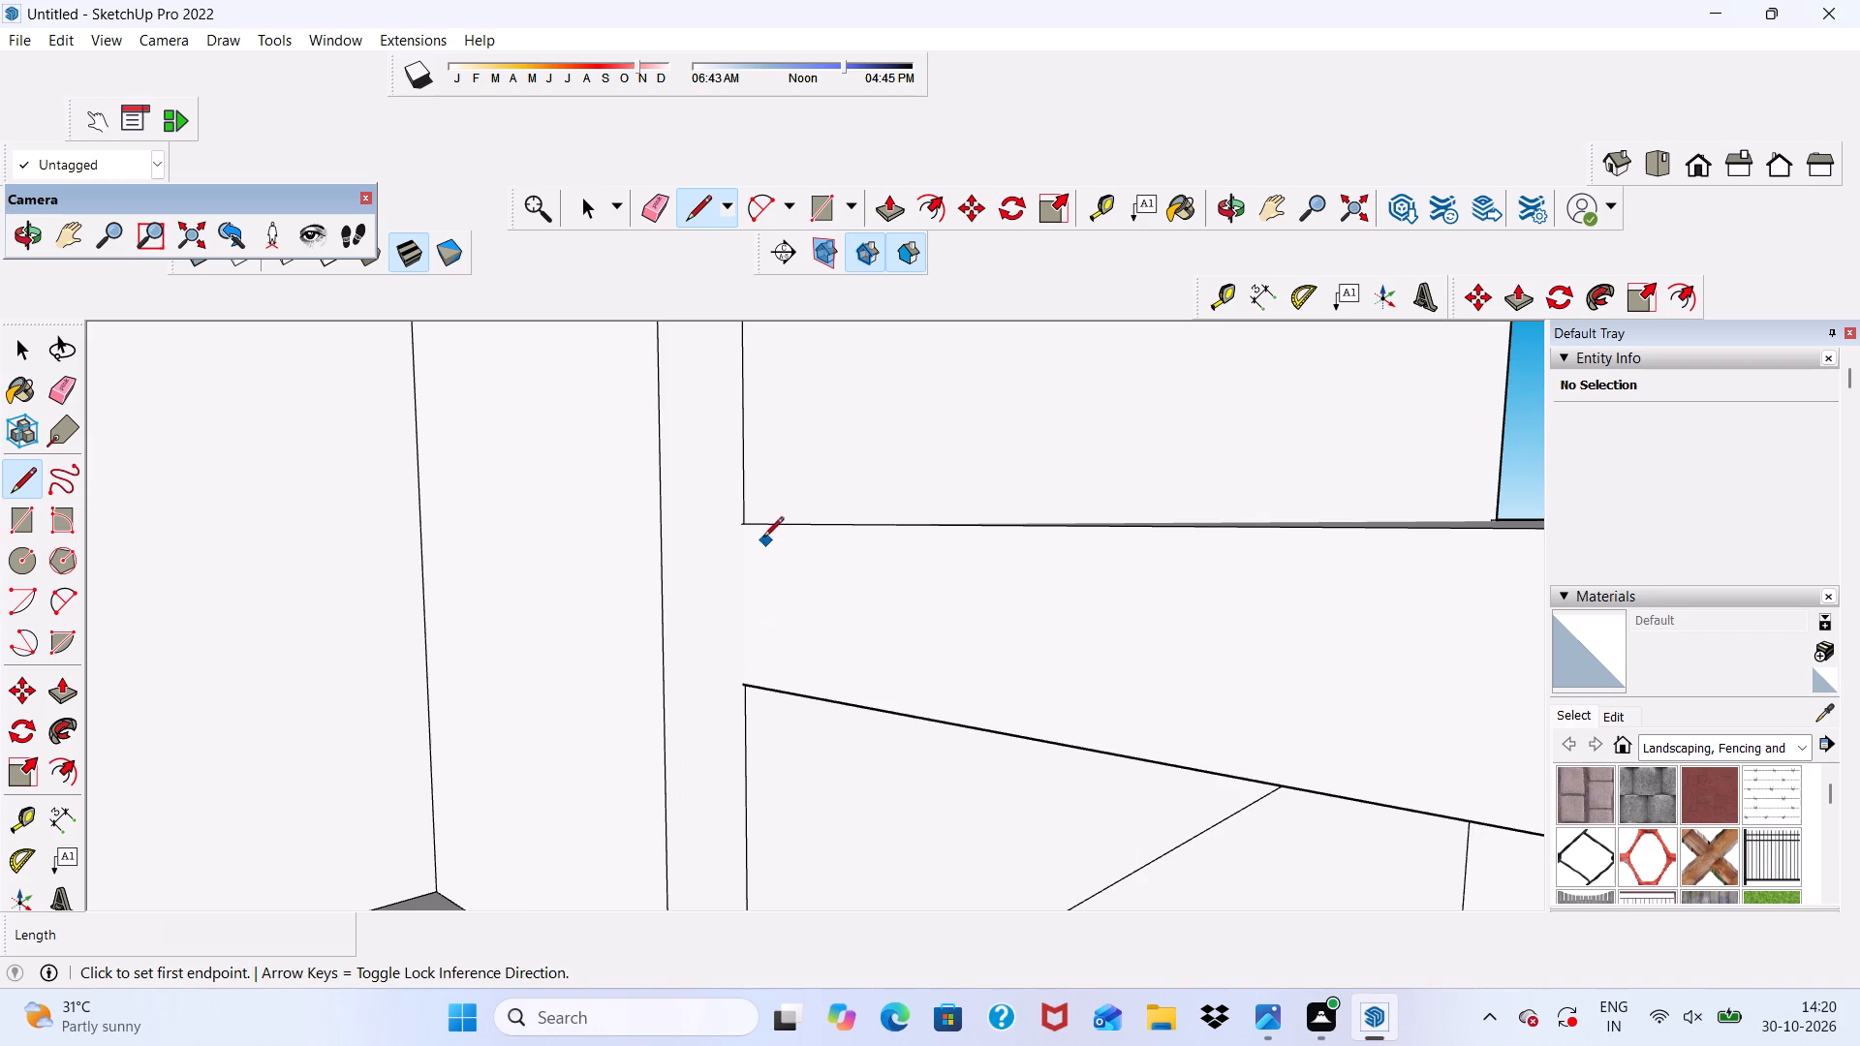
click(746, 526)
click(733, 687)
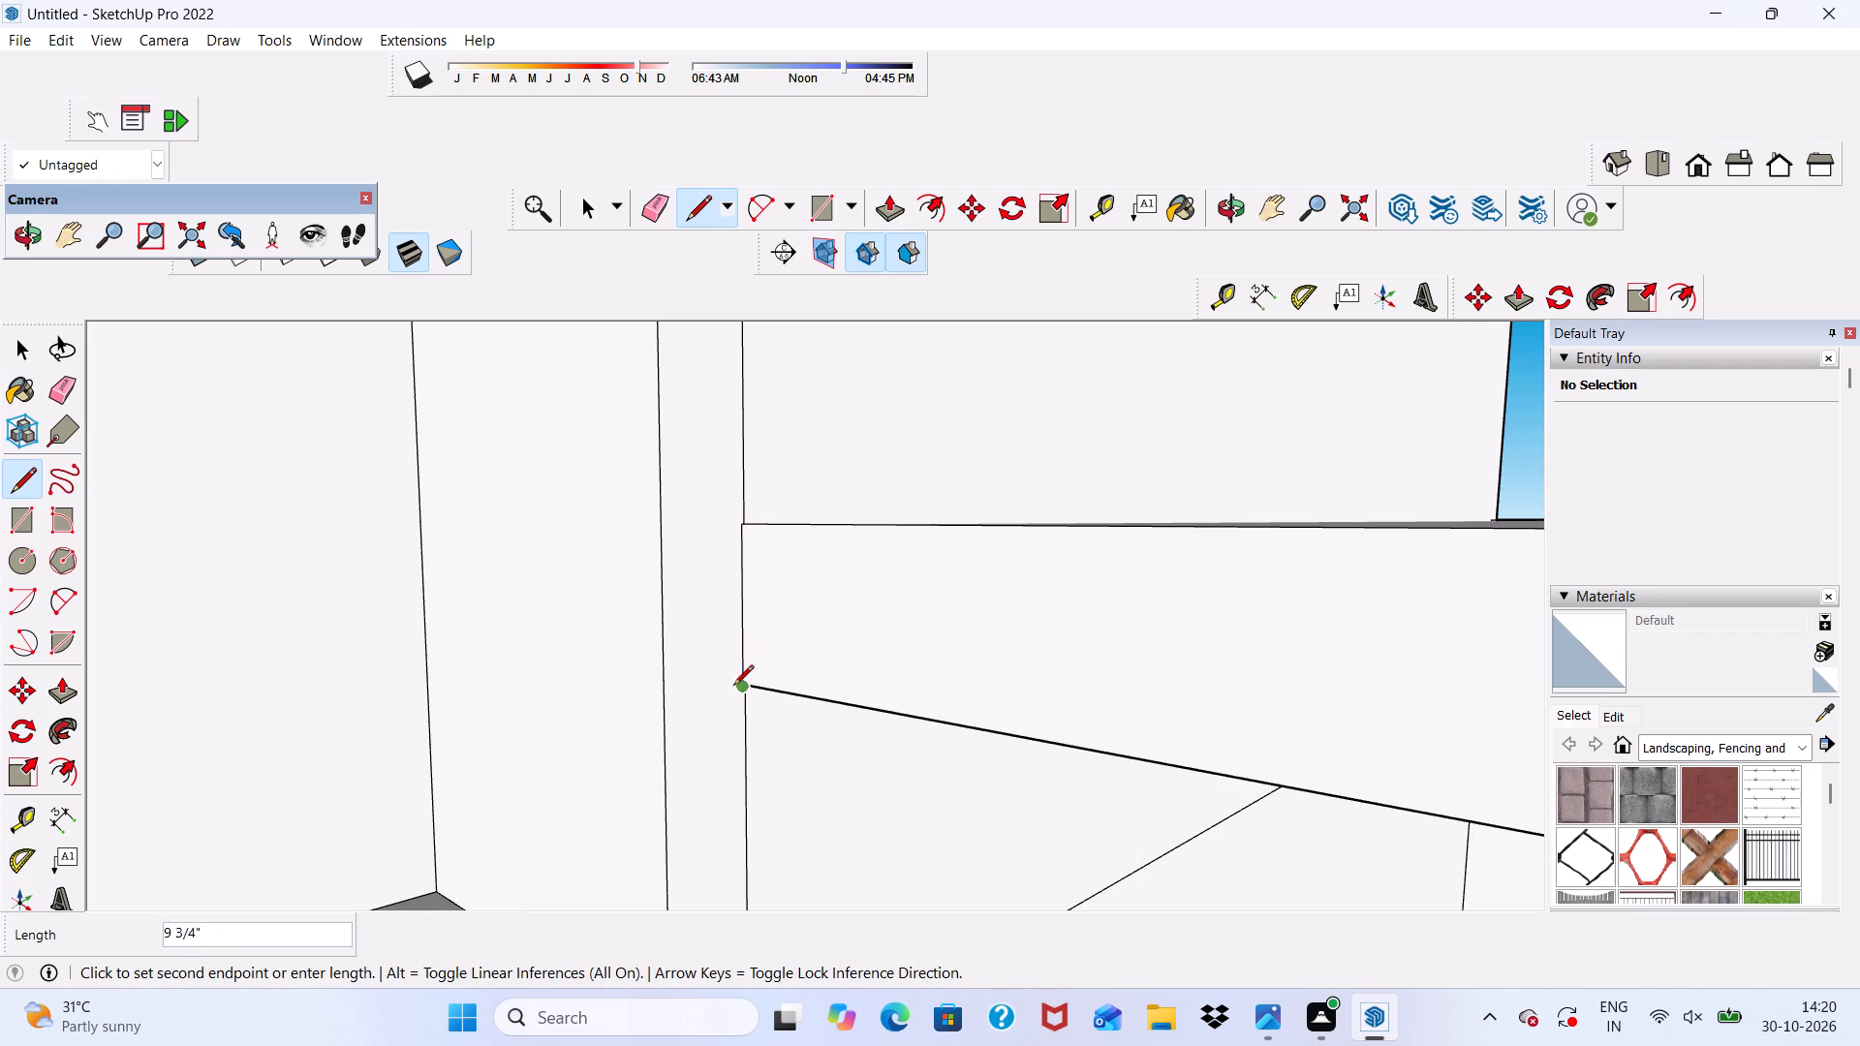
scroll(709, 418, down, 5)
key(space)
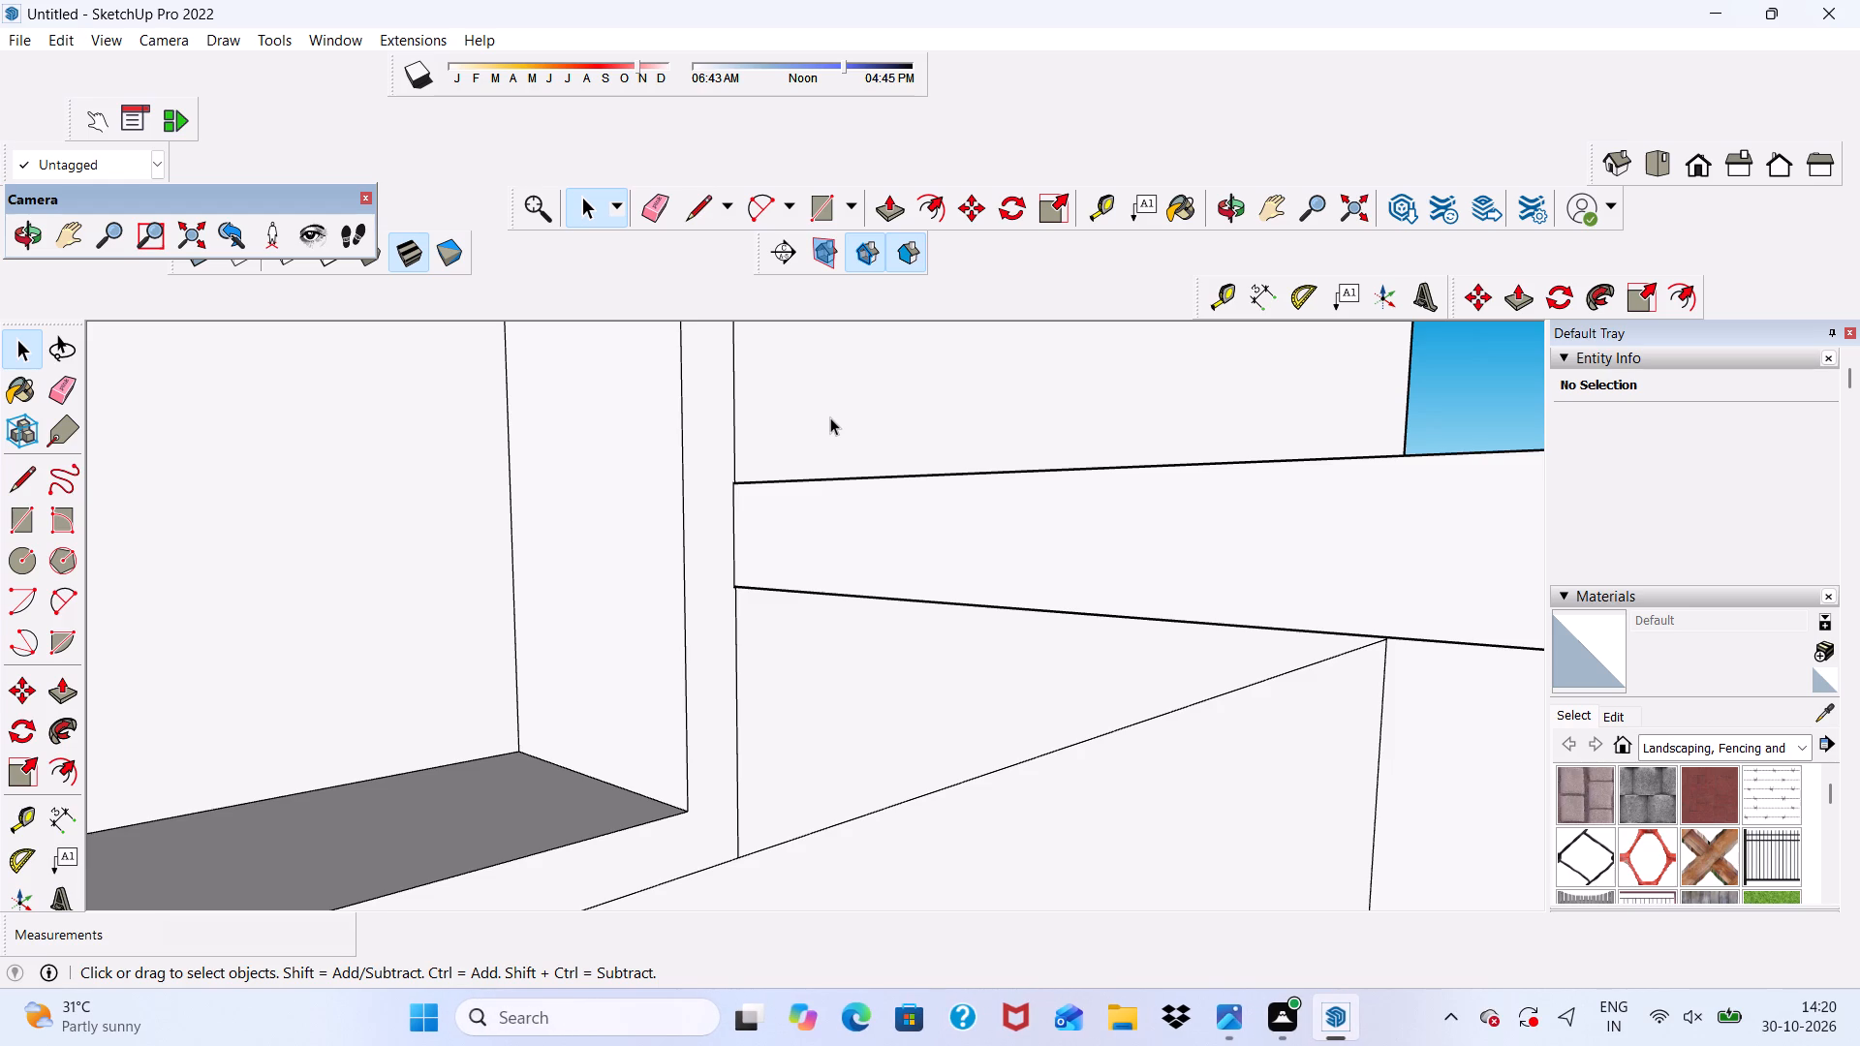
Push/Pull the projecting slab's side face outward by about 5 5/8", towards the recess's edge.
click(887, 194)
click(834, 501)
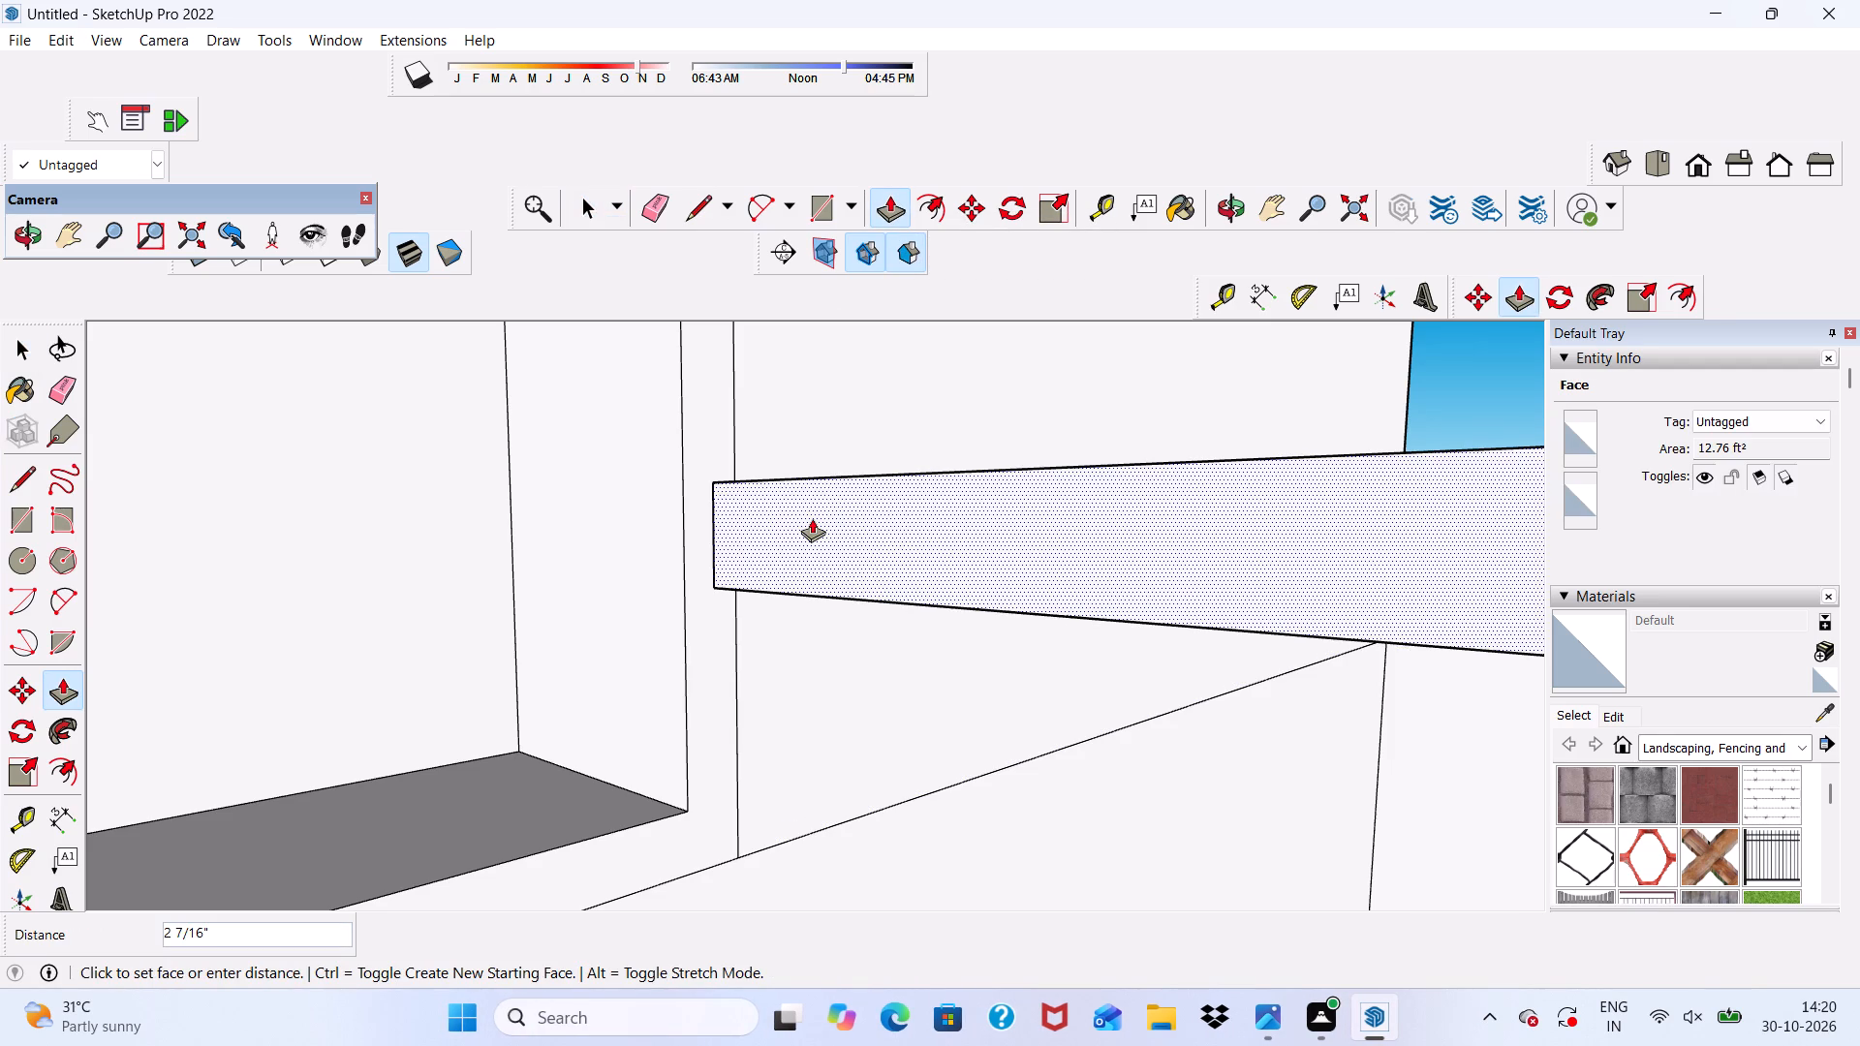
click(786, 532)
Examine the extended slab's junction with the rooftop recess and the building's front elevation from above, below and the side.
scroll(785, 529, down, 12)
middle_drag(849, 628, 531, 727)
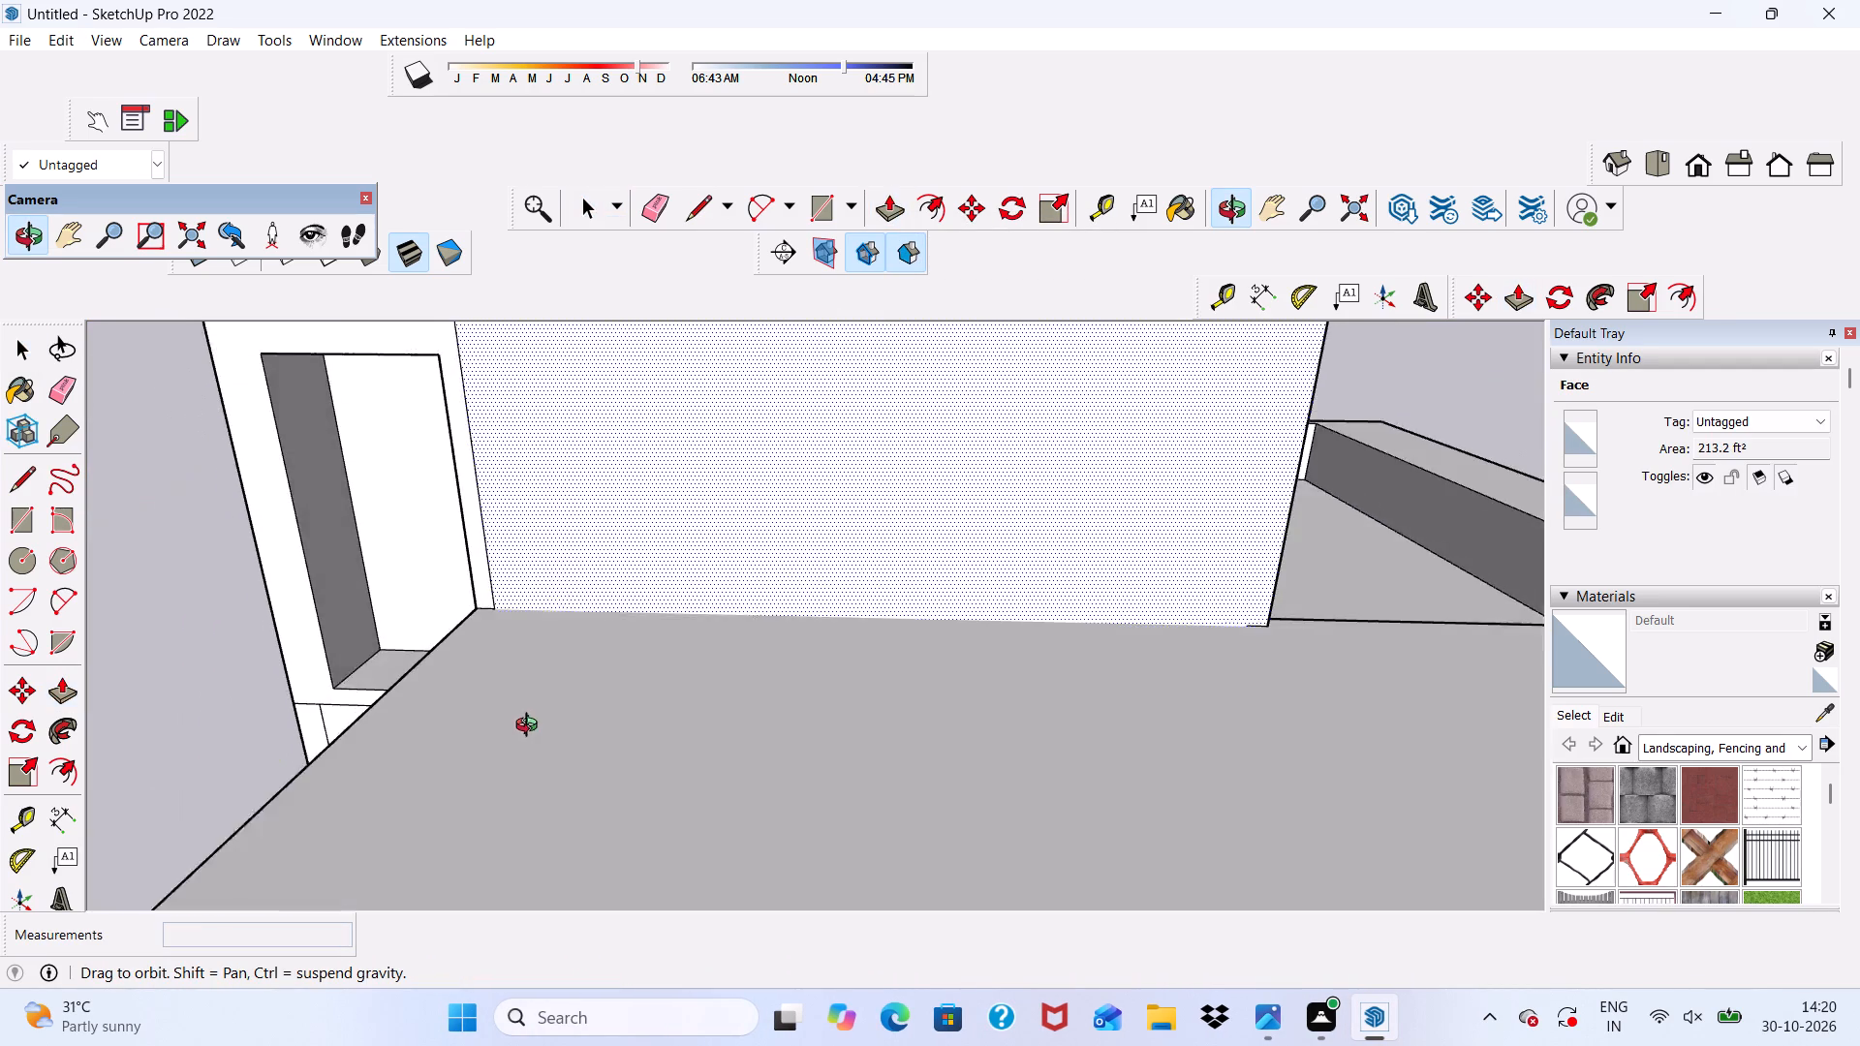
middle_drag(531, 727, 725, 667)
scroll(716, 652, up, 5)
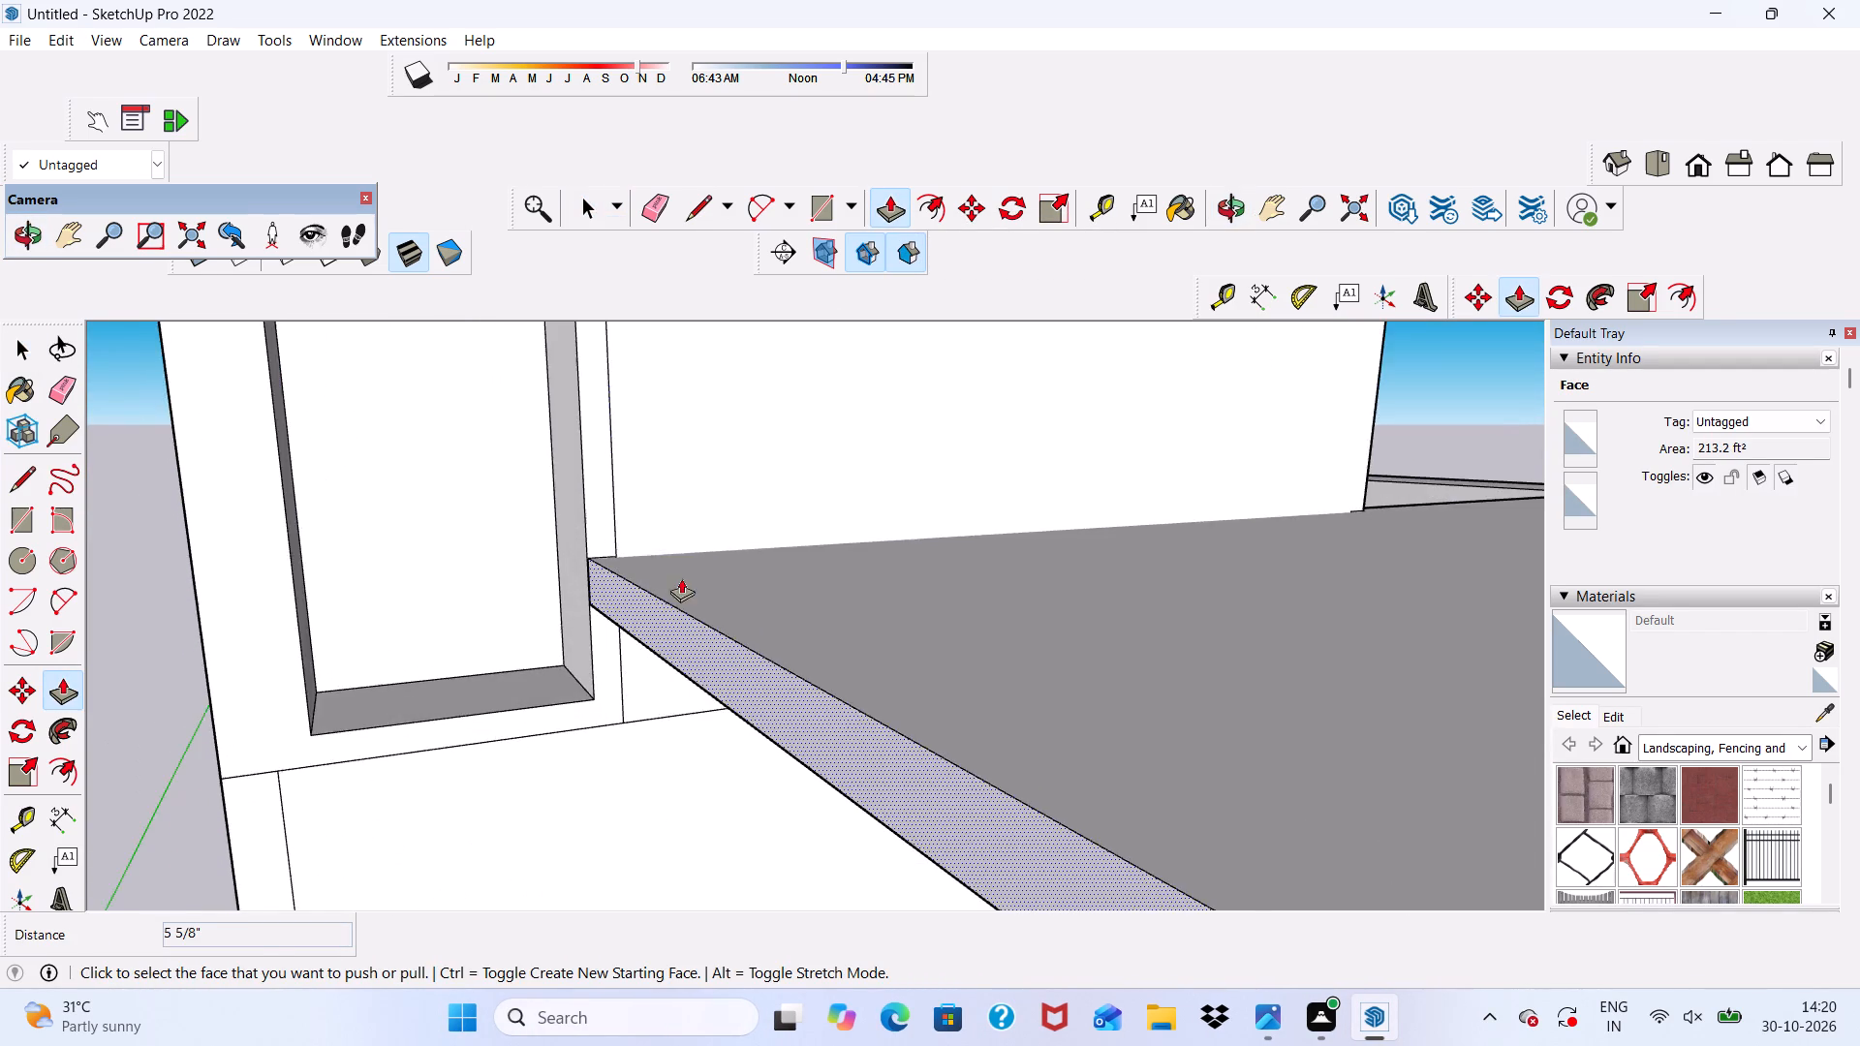
scroll(681, 571, down, 6)
middle_drag(930, 711, 676, 625)
scroll(676, 612, down, 5)
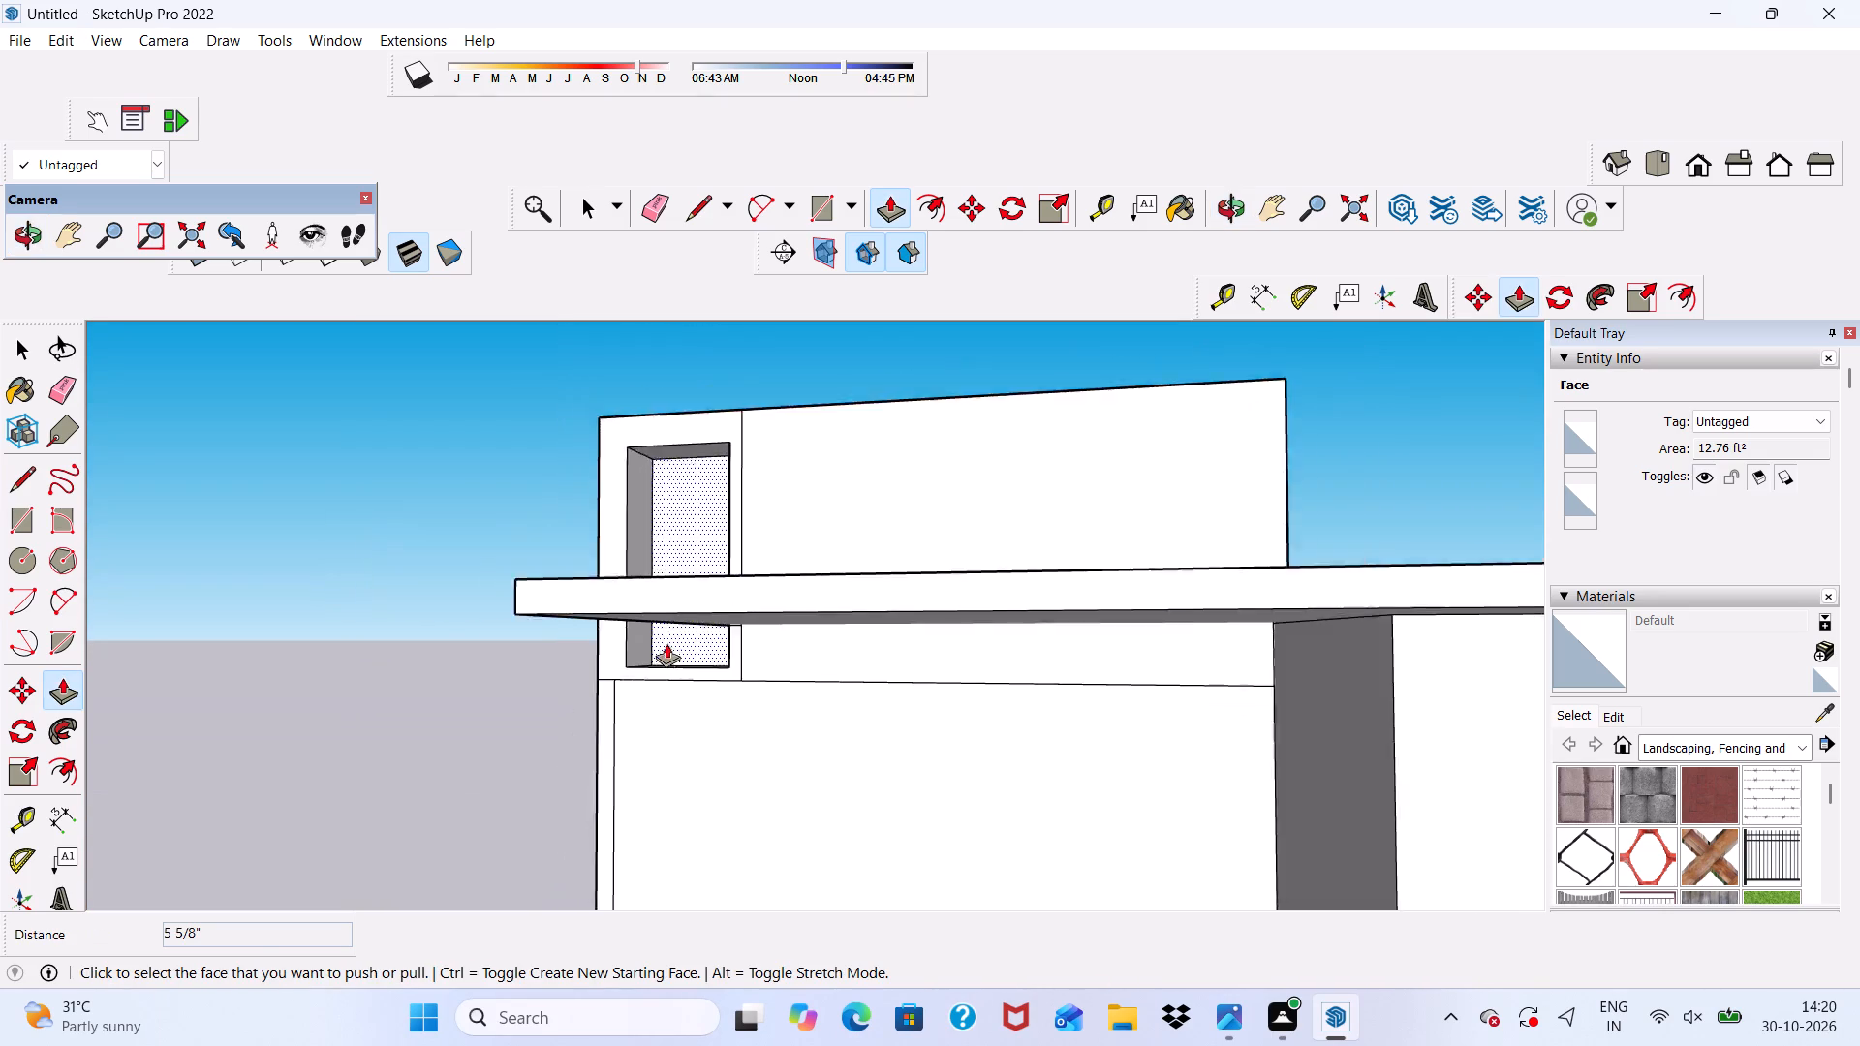
scroll(666, 643, down, 2)
middle_drag(734, 617, 854, 659)
key(space)
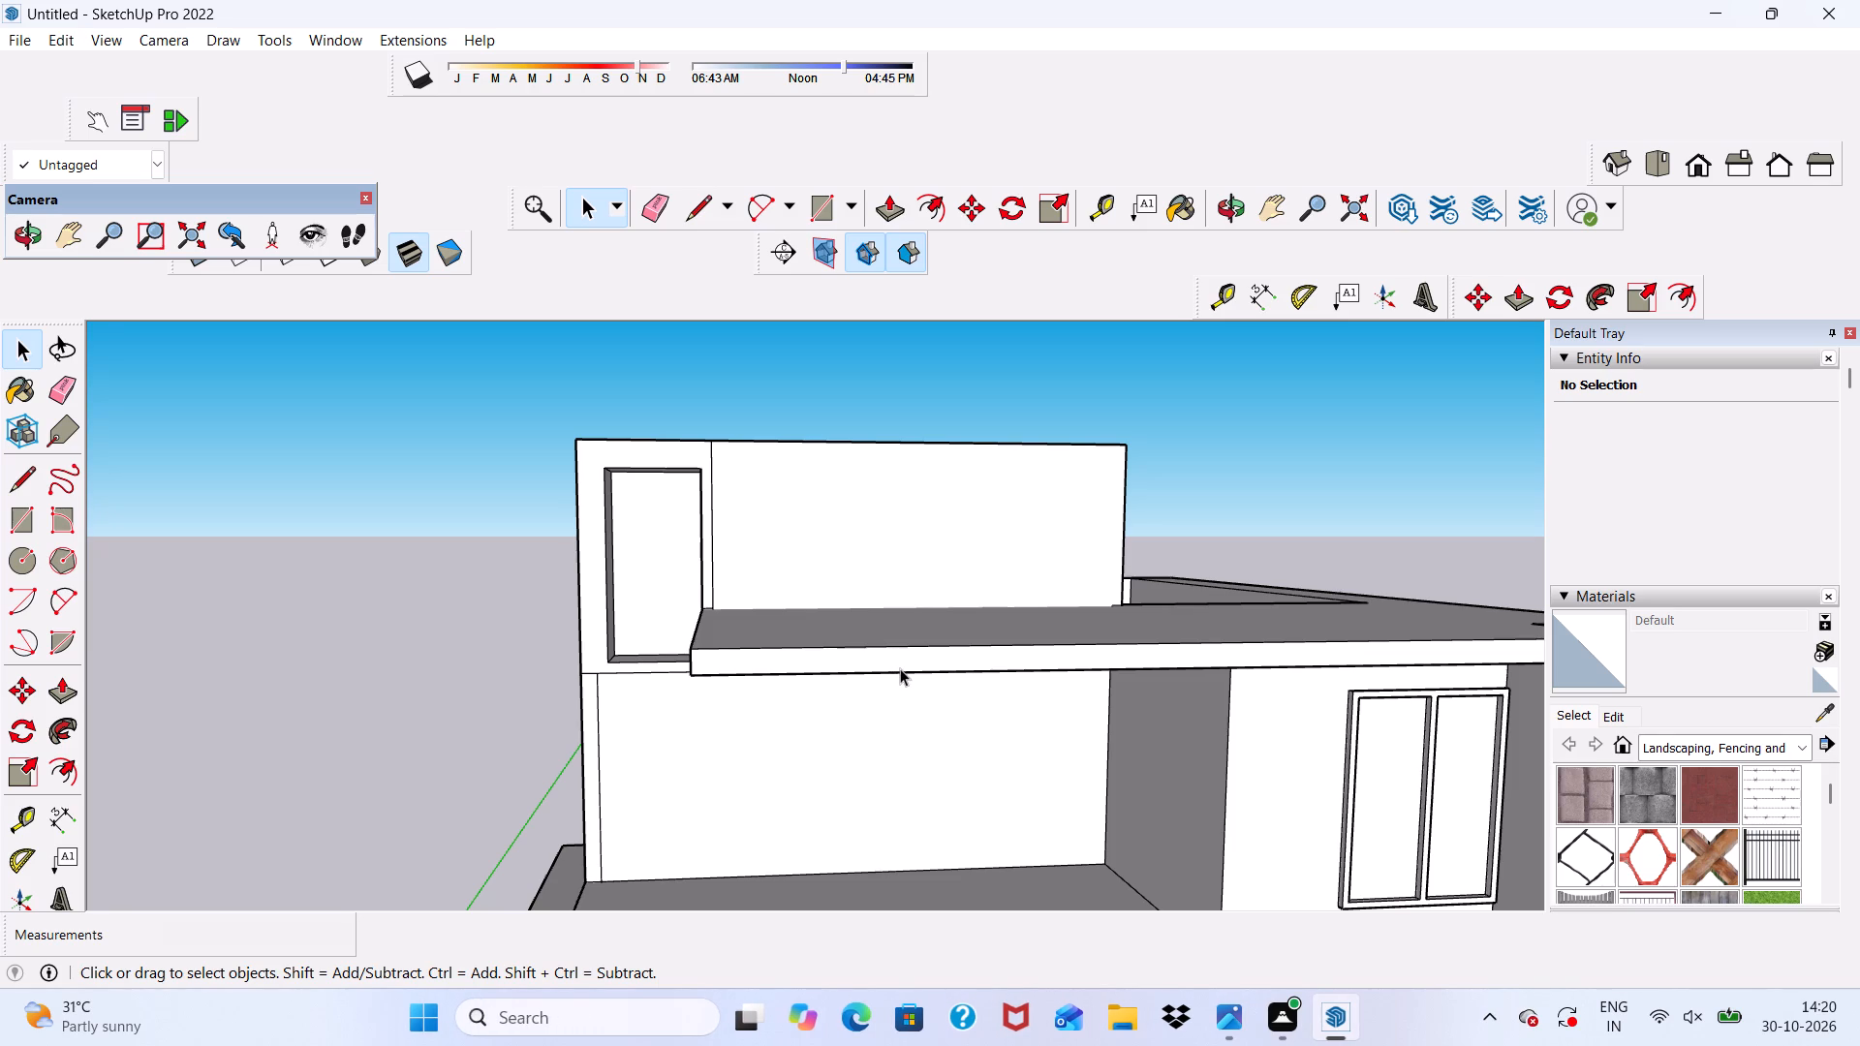
scroll(900, 668, down, 6)
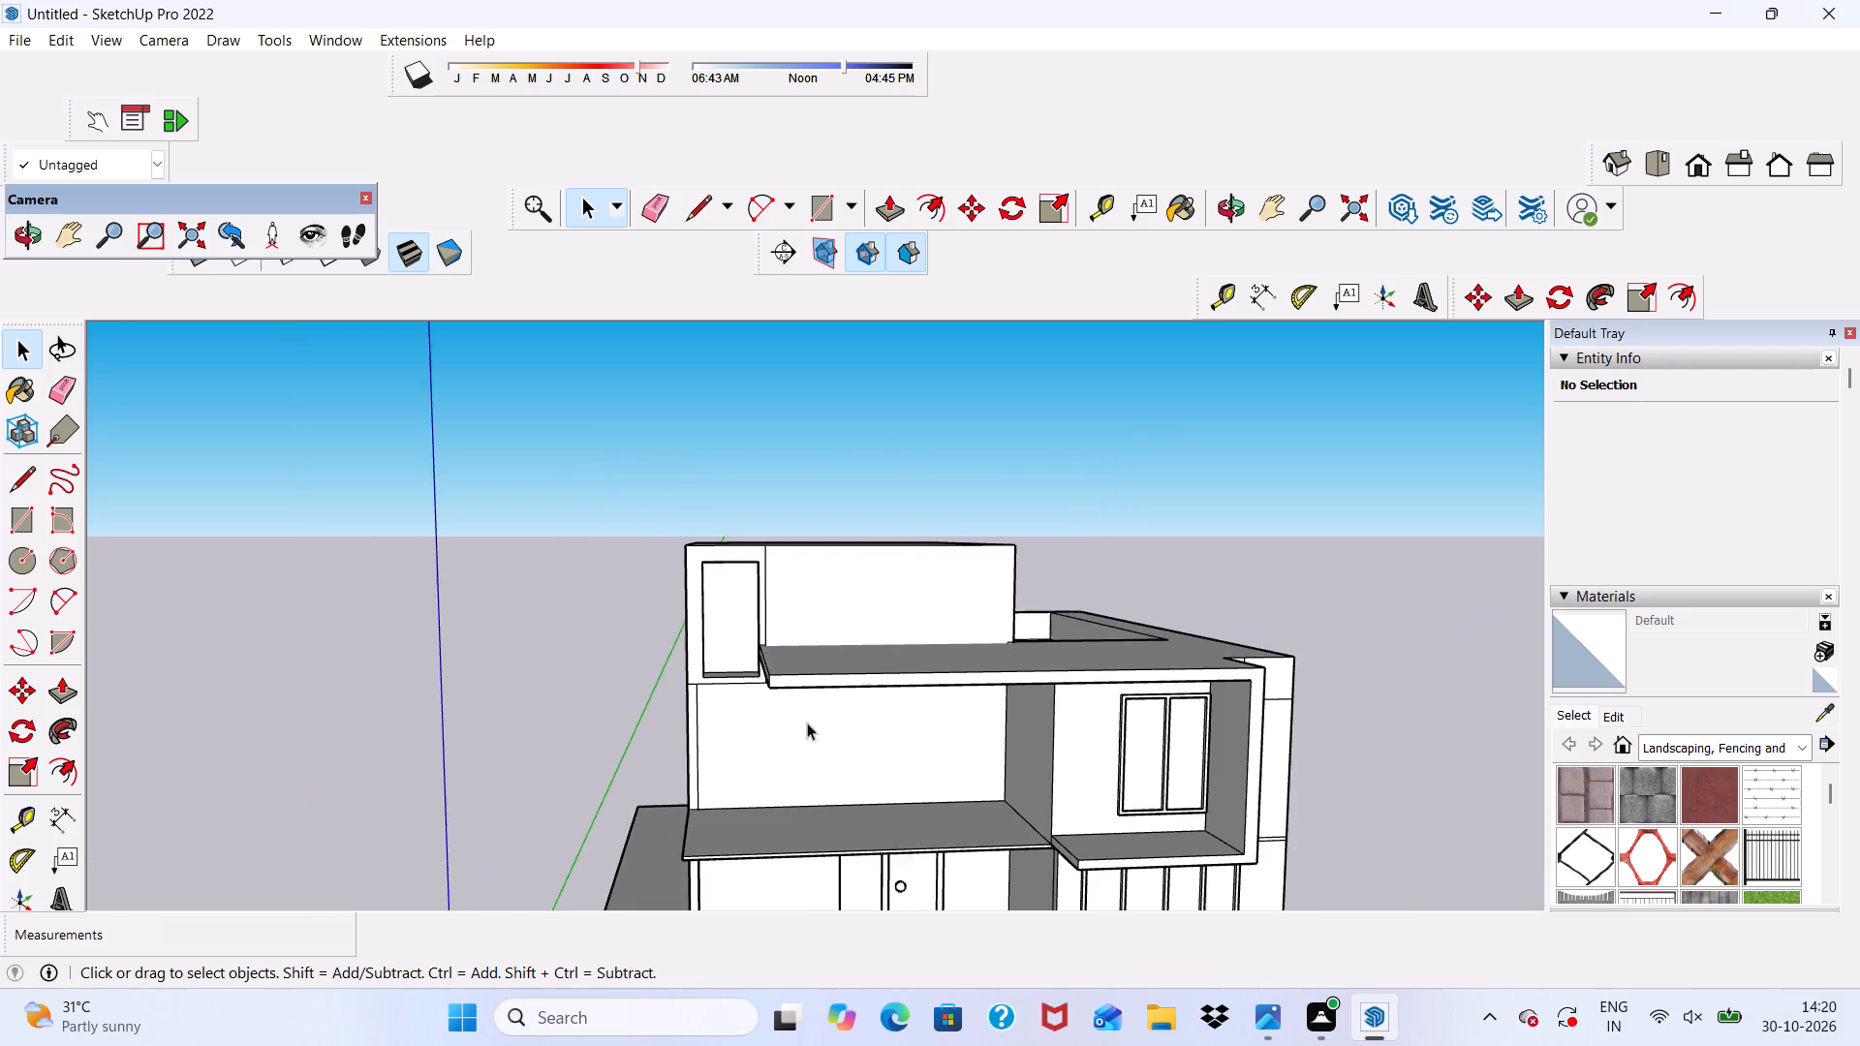
middle_drag(807, 723, 873, 650)
scroll(873, 650, up, 6)
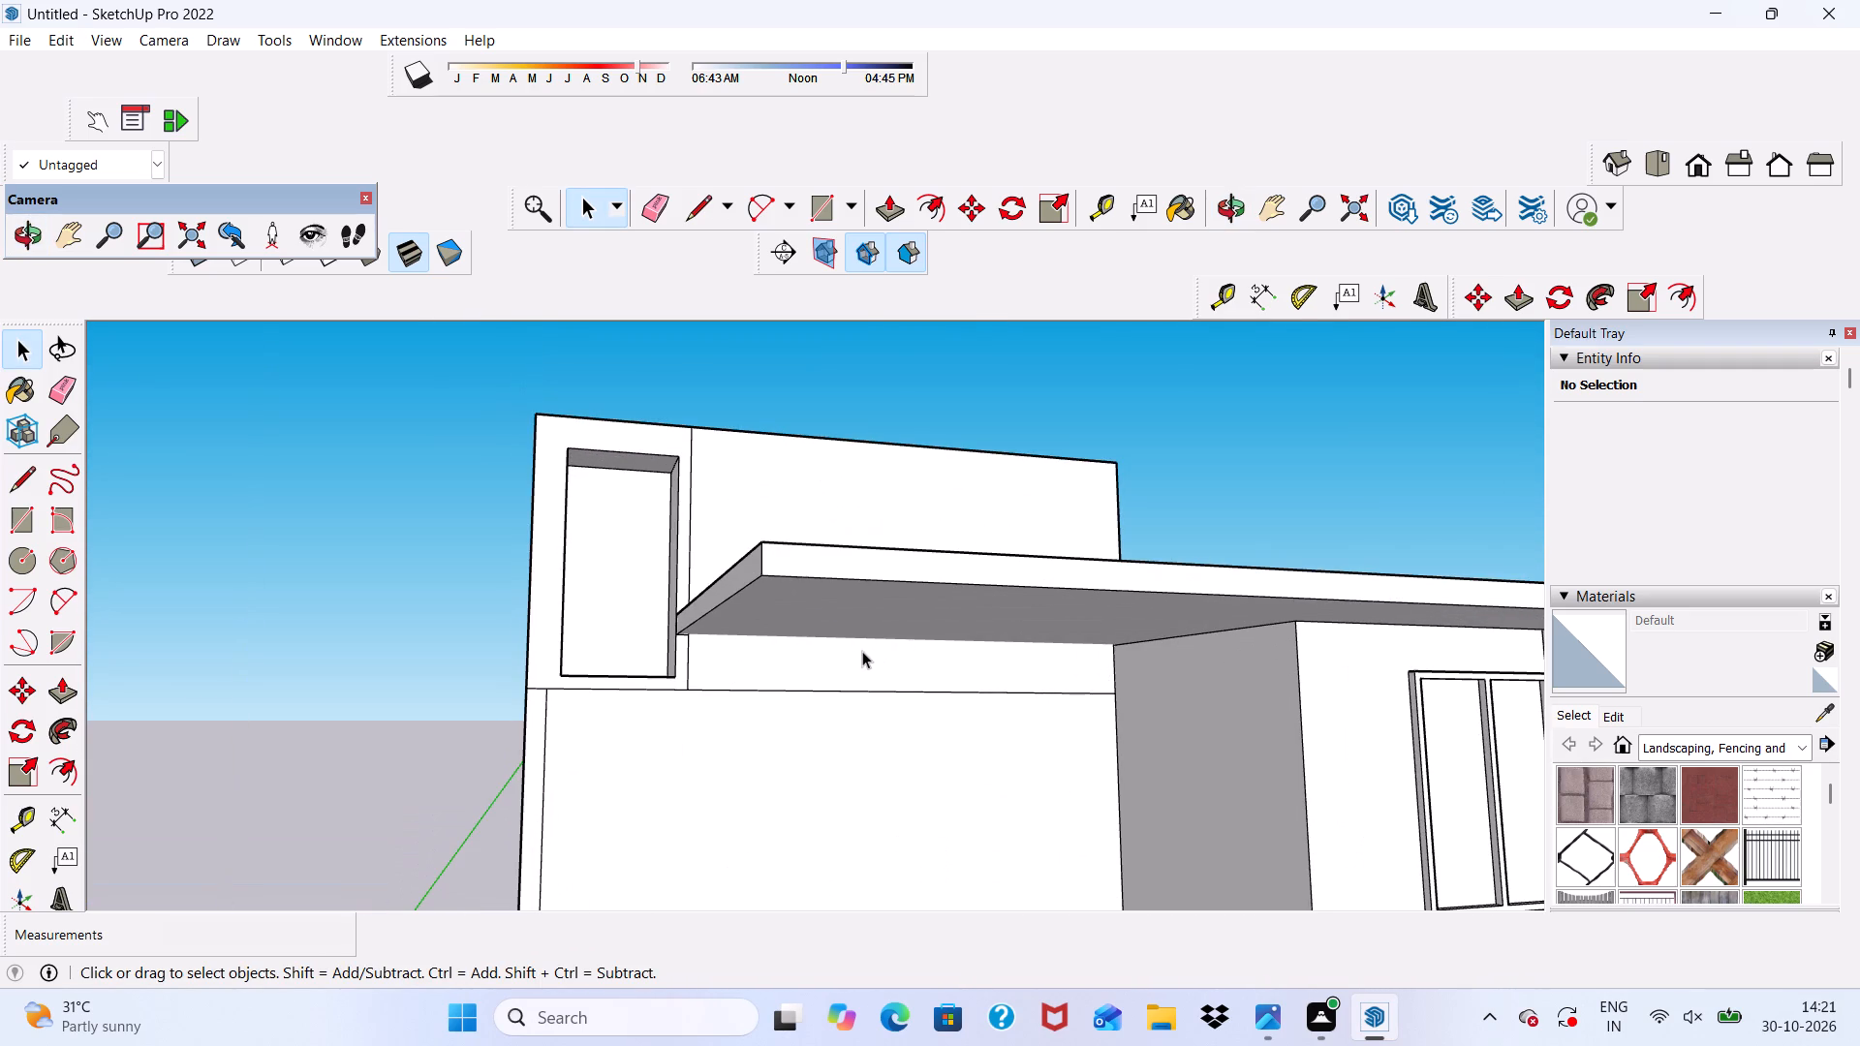
scroll(714, 540, down, 11)
middle_drag(767, 683, 767, 686)
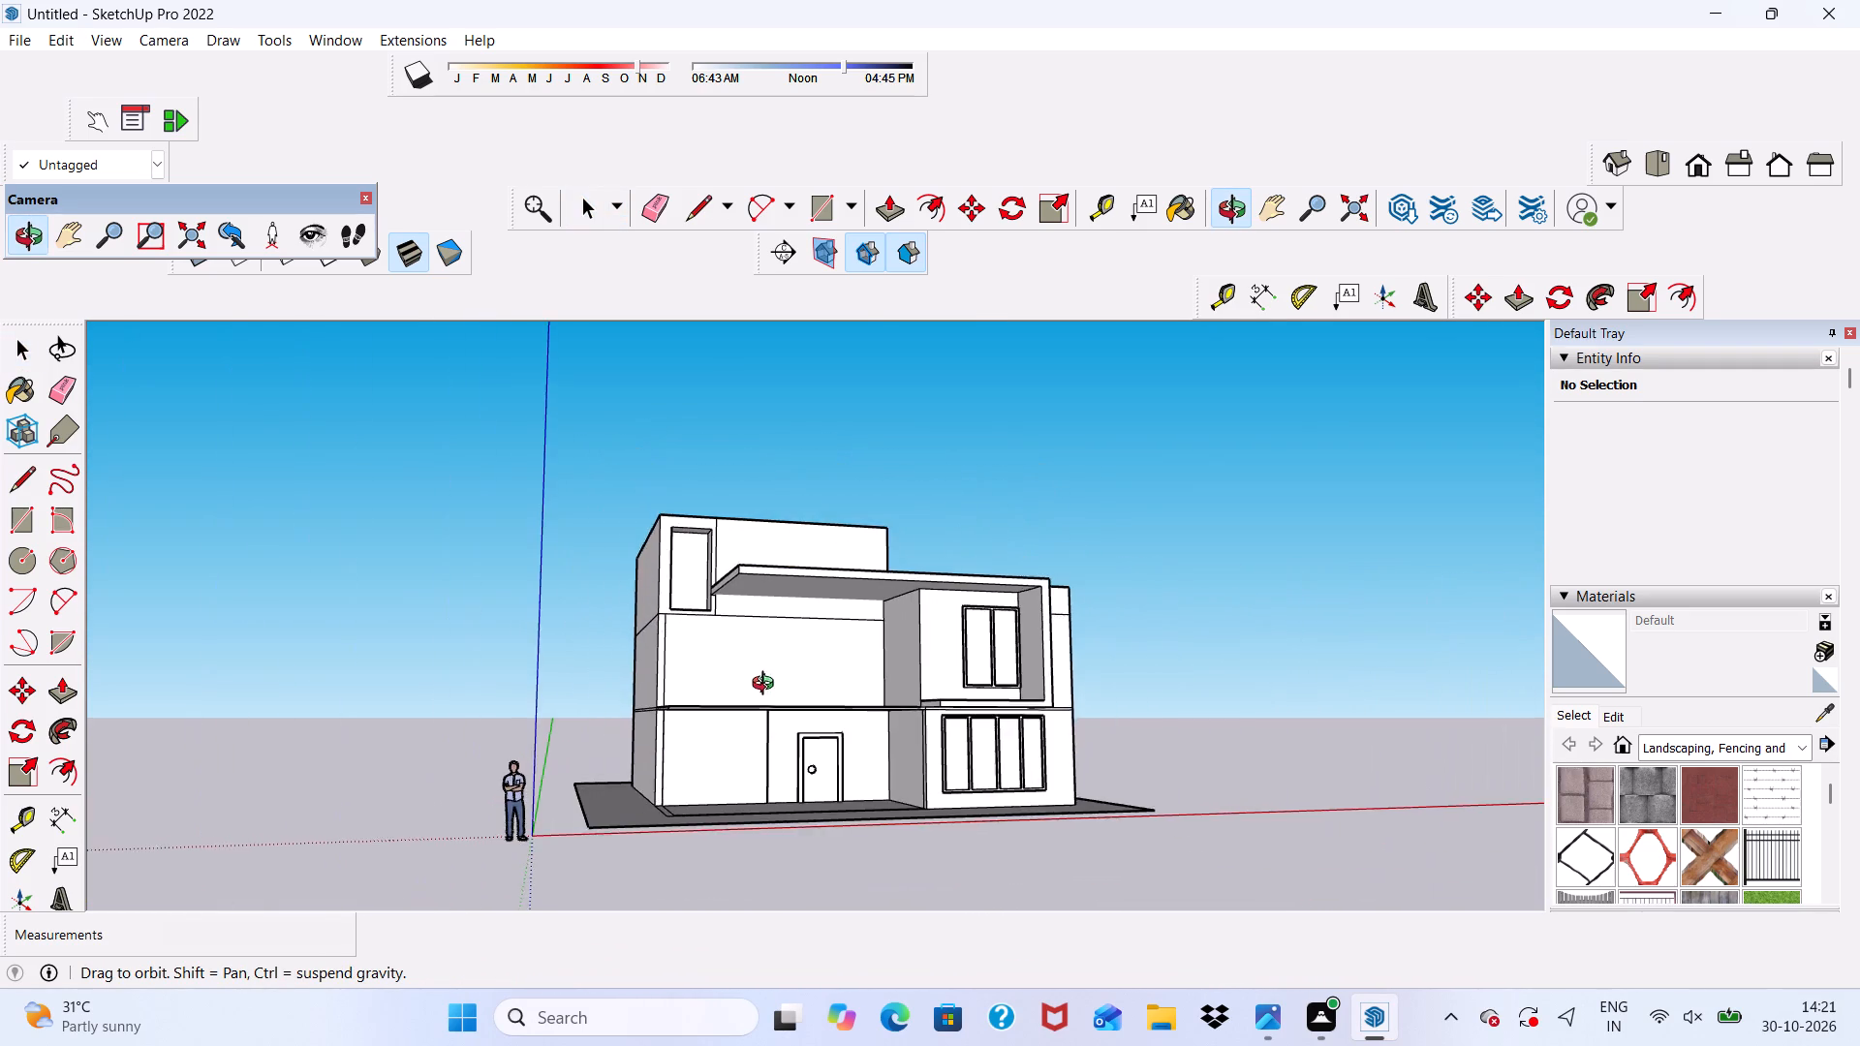
middle_drag(767, 686, 643, 770)
scroll(673, 725, up, 1)
scroll(697, 688, down, 3)
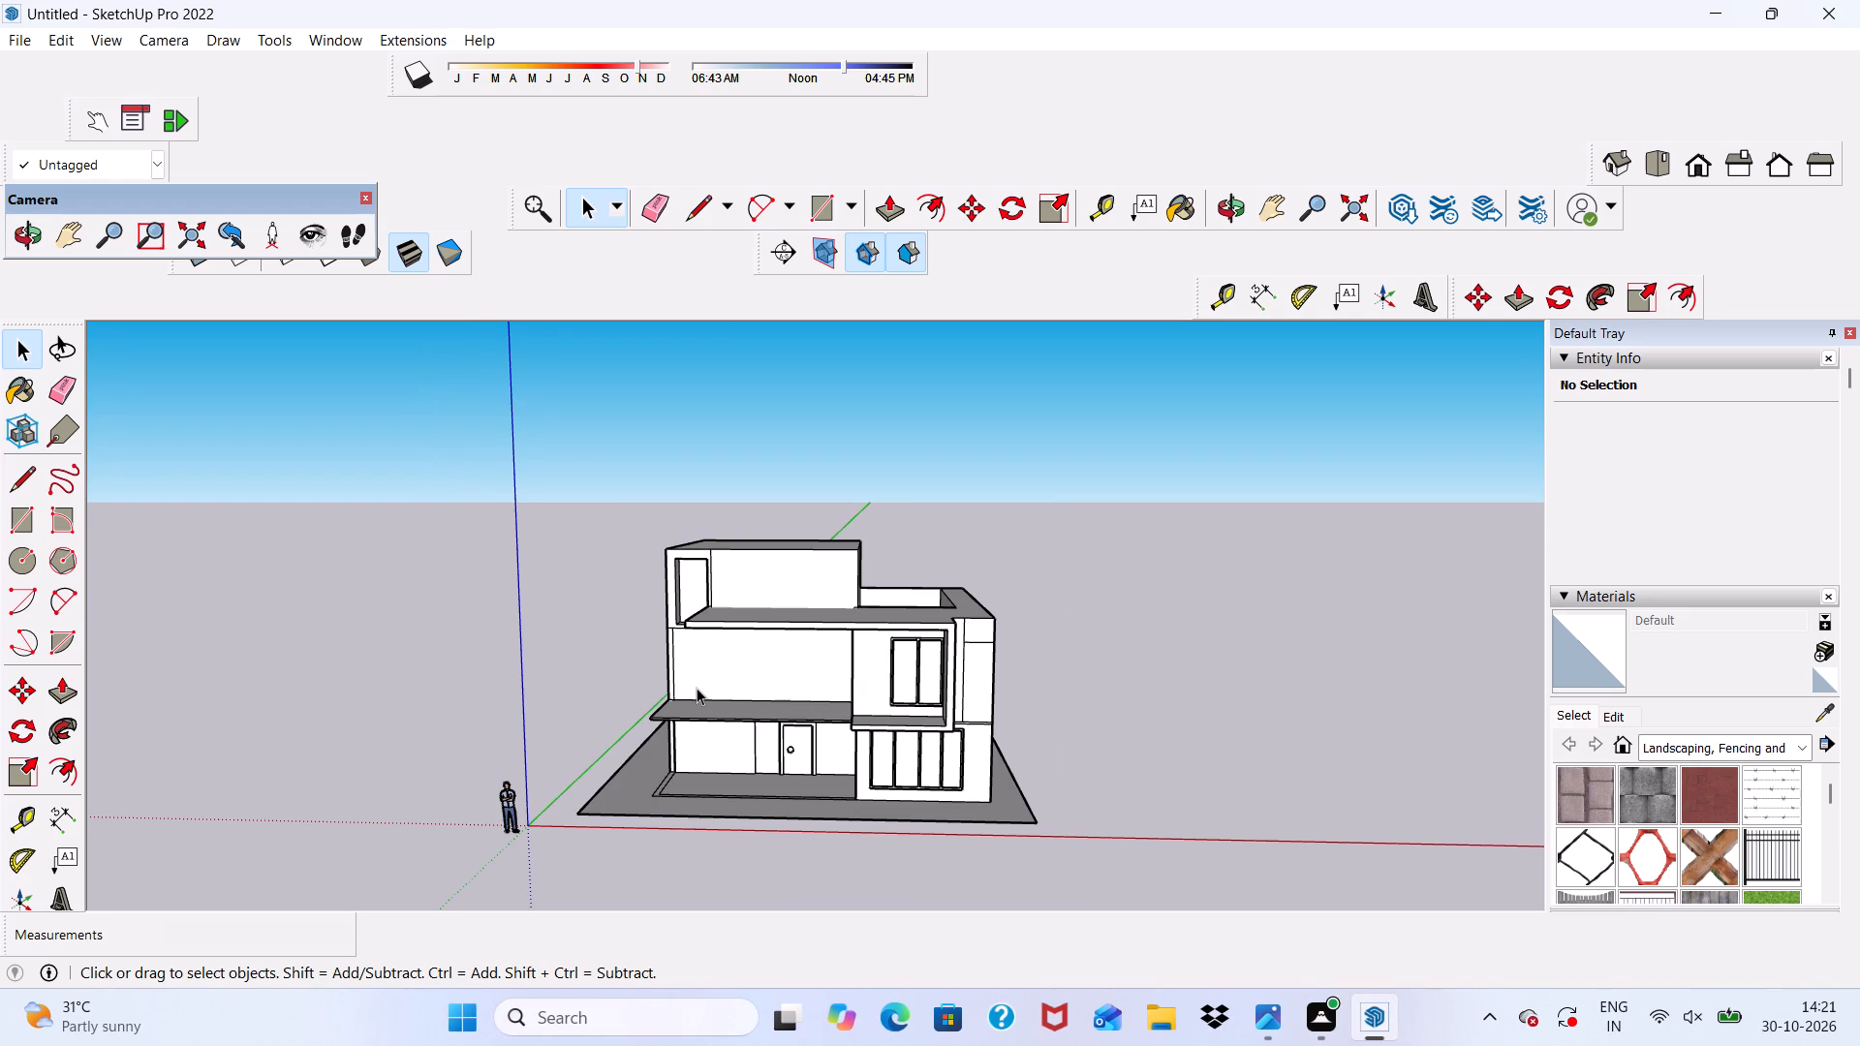
scroll(728, 661, down, 5)
middle_drag(741, 763, 742, 631)
scroll(742, 631, up, 8)
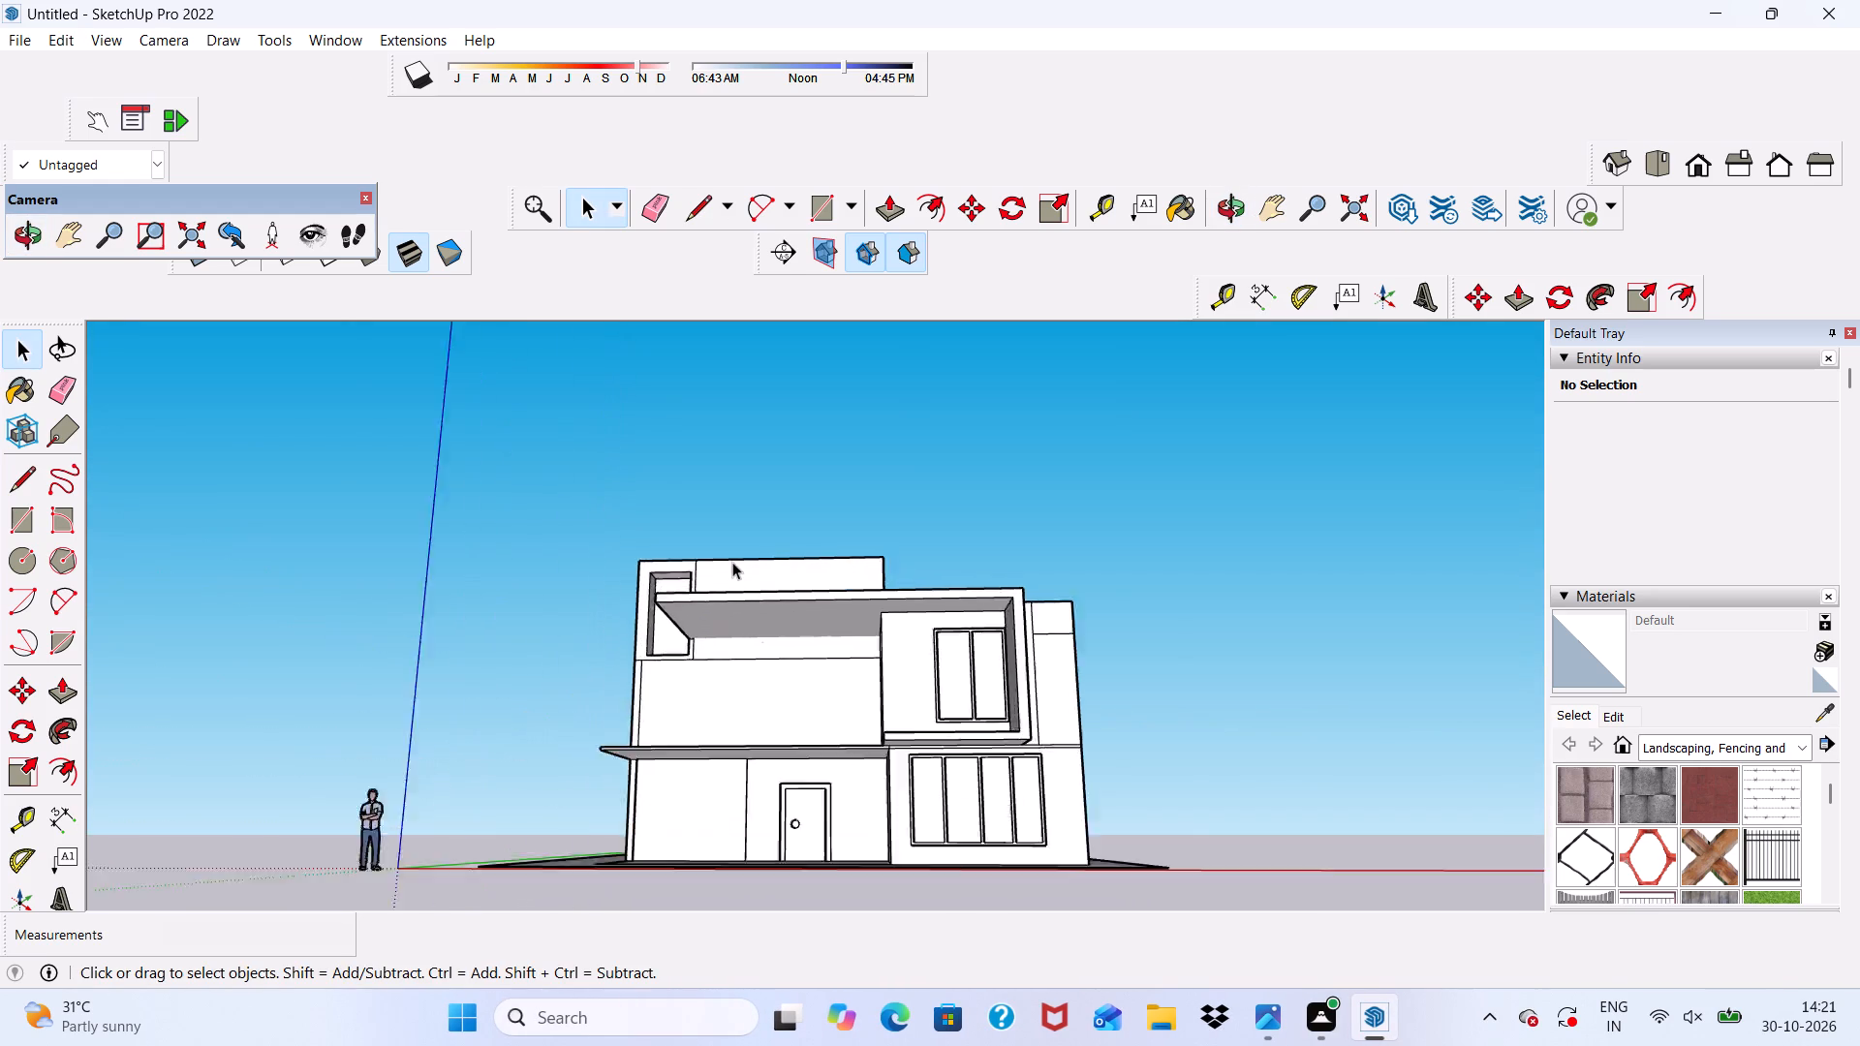
scroll(732, 562, up, 2)
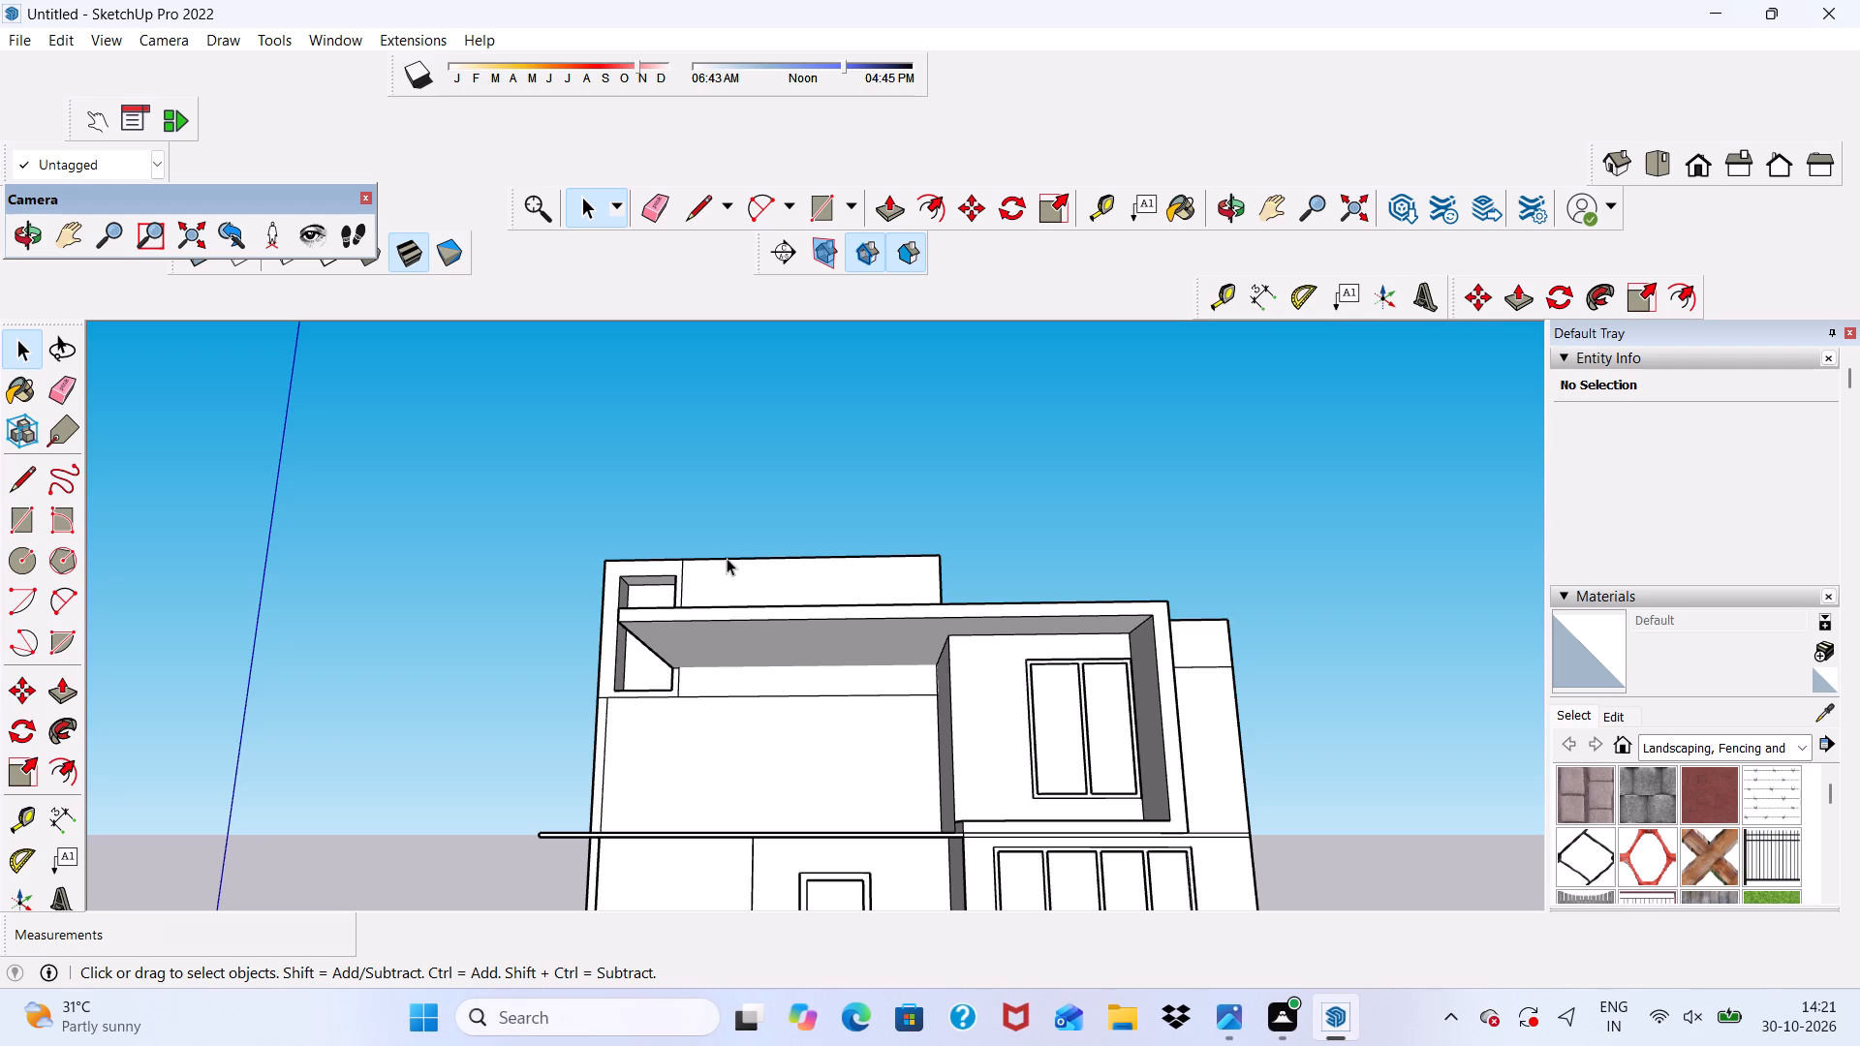
scroll(654, 573, down, 4)
middle_drag(646, 591, 654, 508)
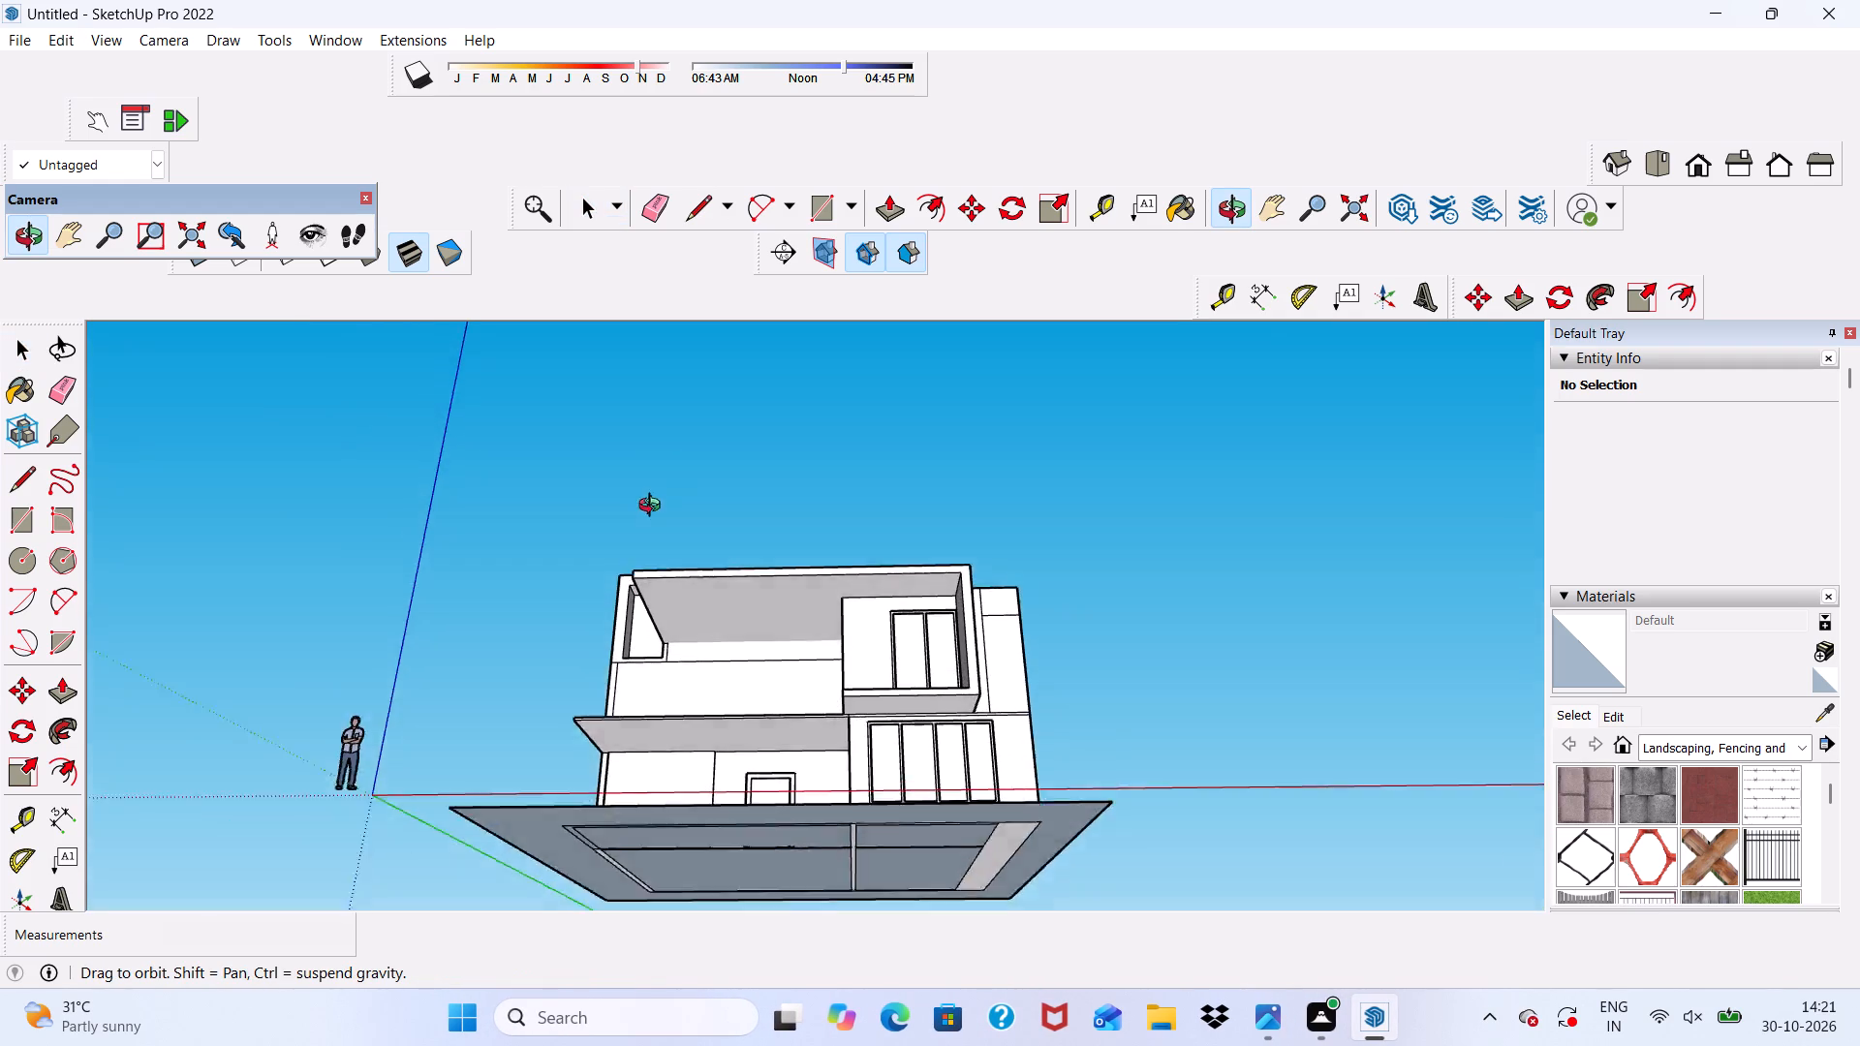
middle_drag(654, 508, 660, 644)
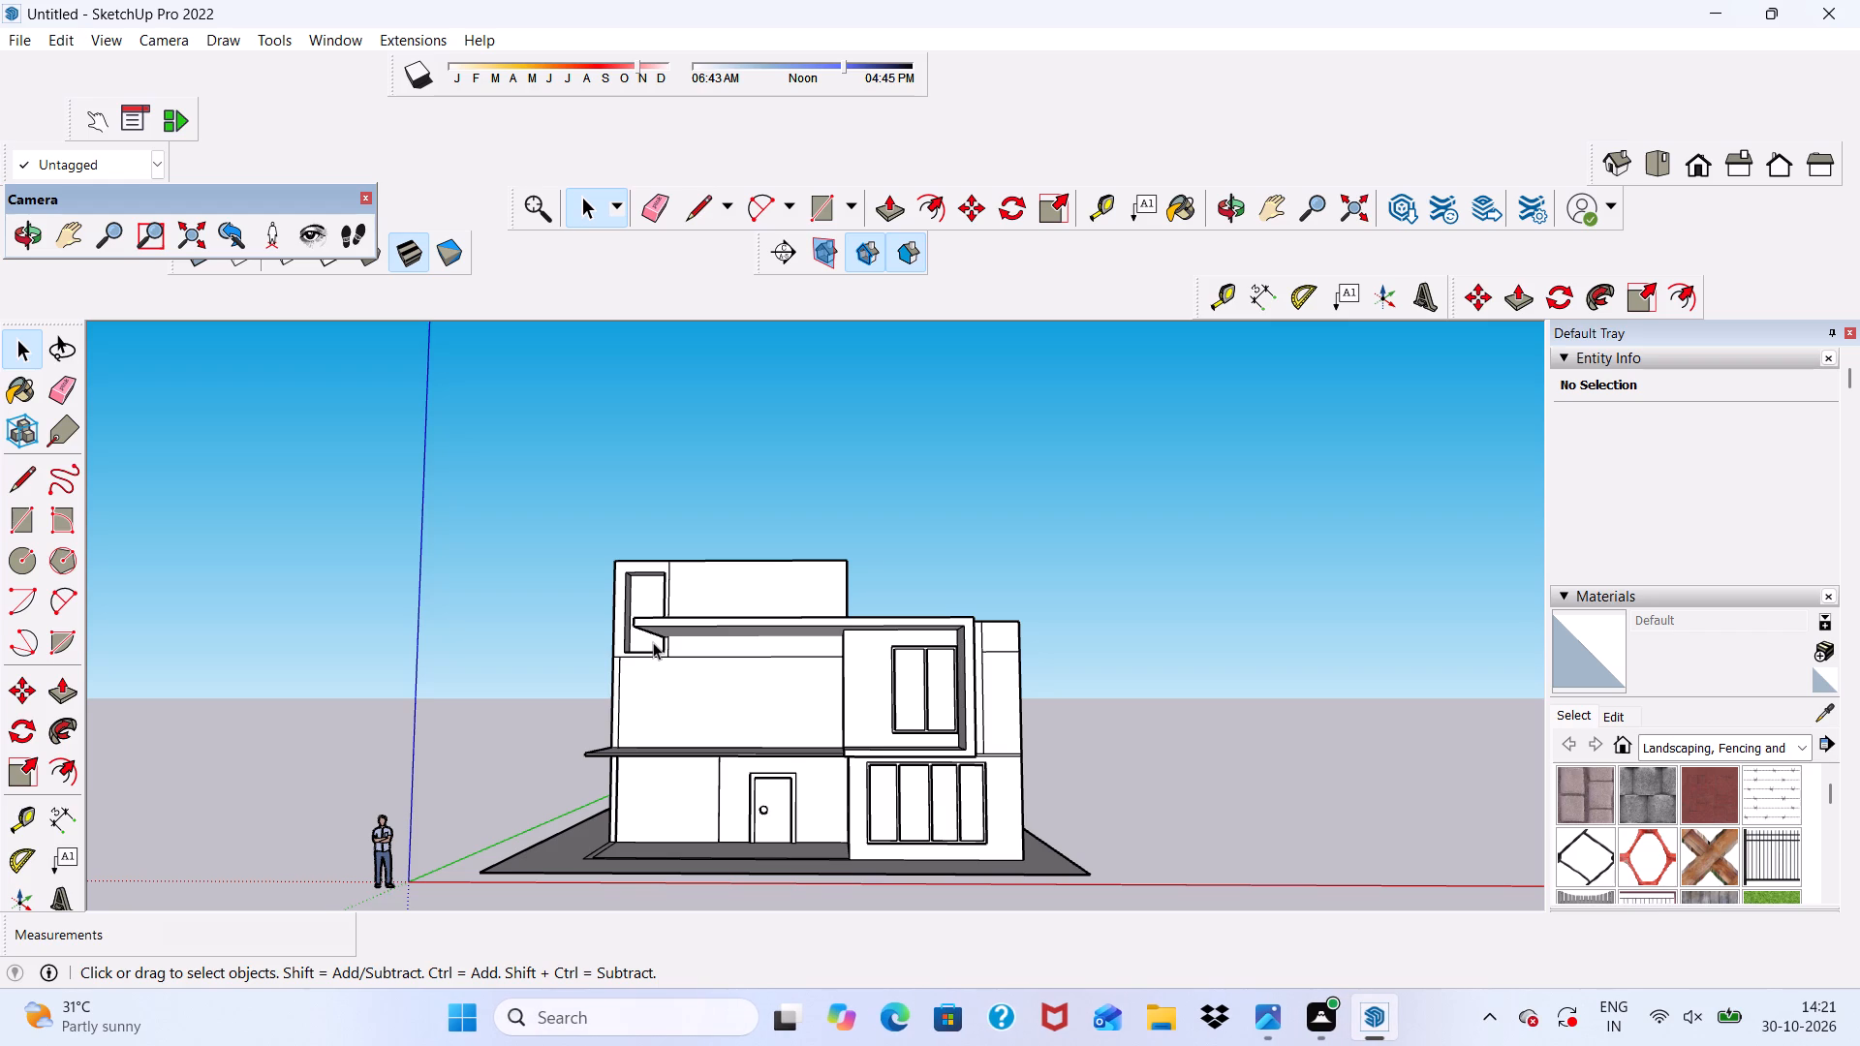
scroll(598, 641, down, 6)
scroll(653, 742, up, 12)
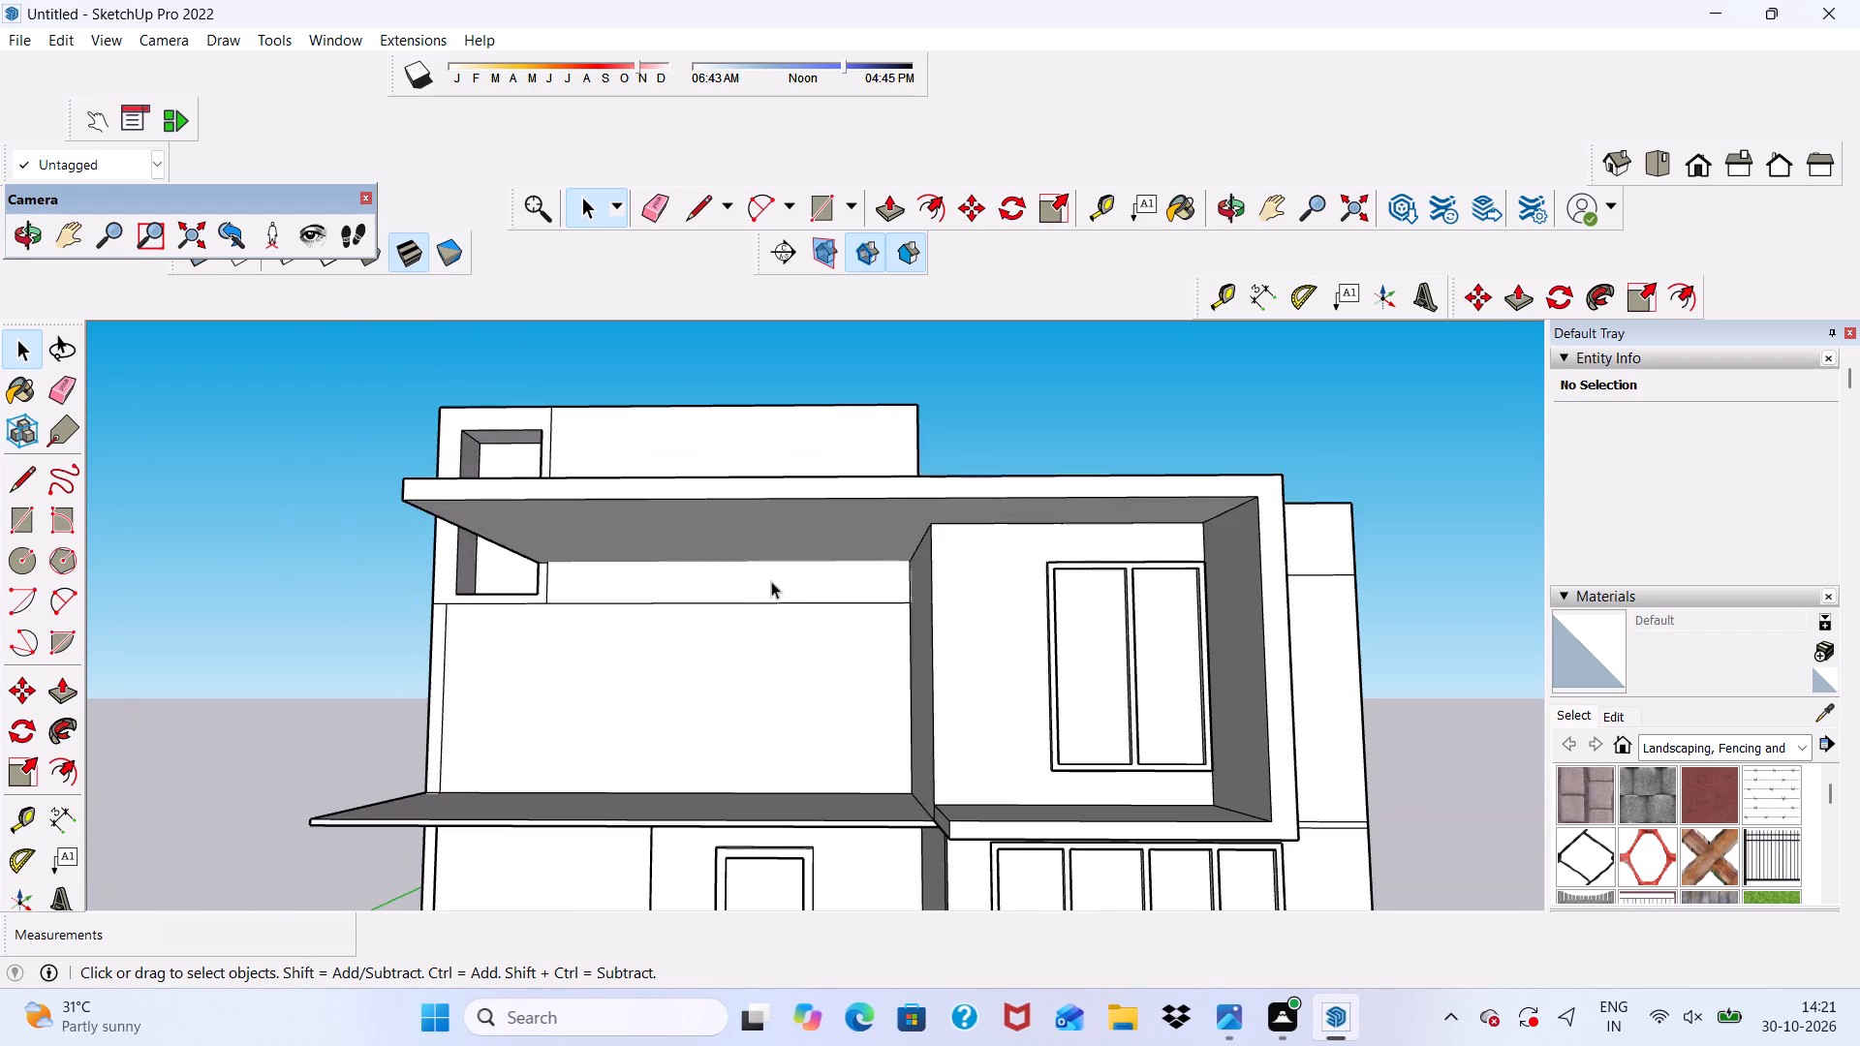
middle_drag(779, 578, 812, 633)
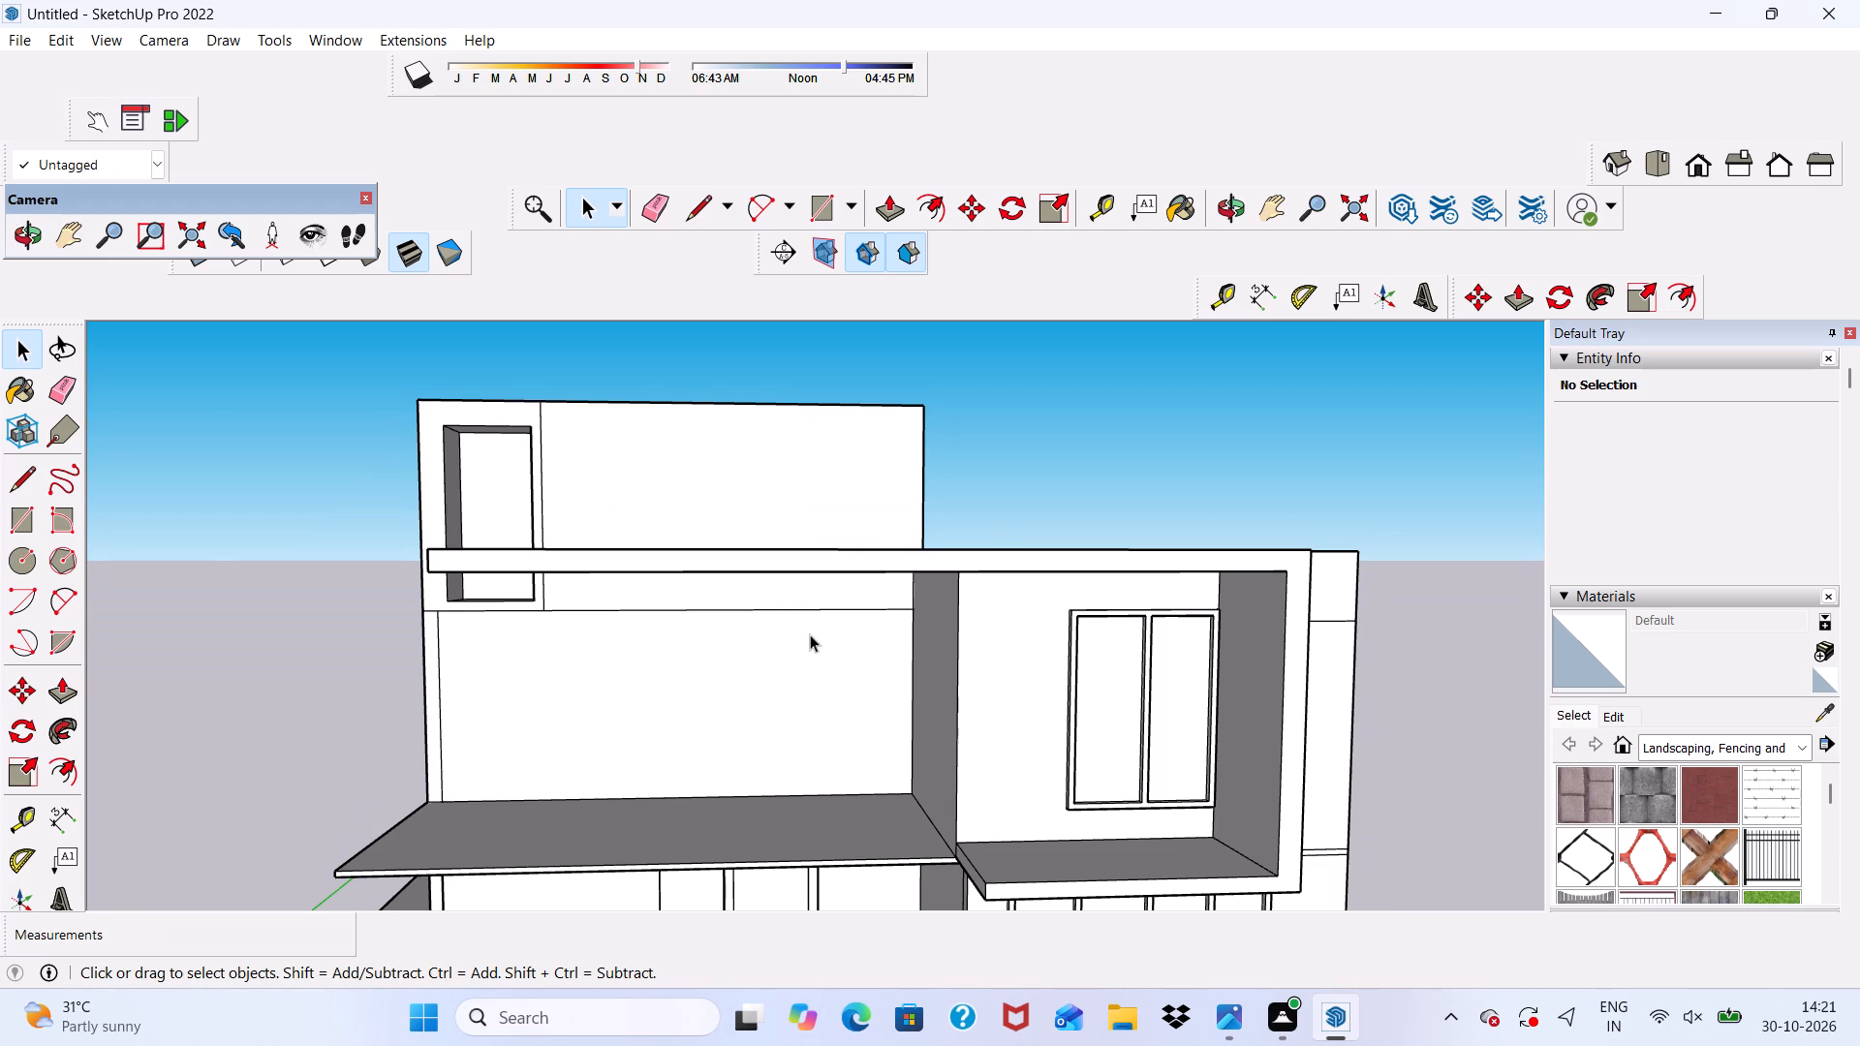
scroll(810, 634, down, 6)
scroll(813, 743, up, 5)
middle_drag(656, 656, 653, 602)
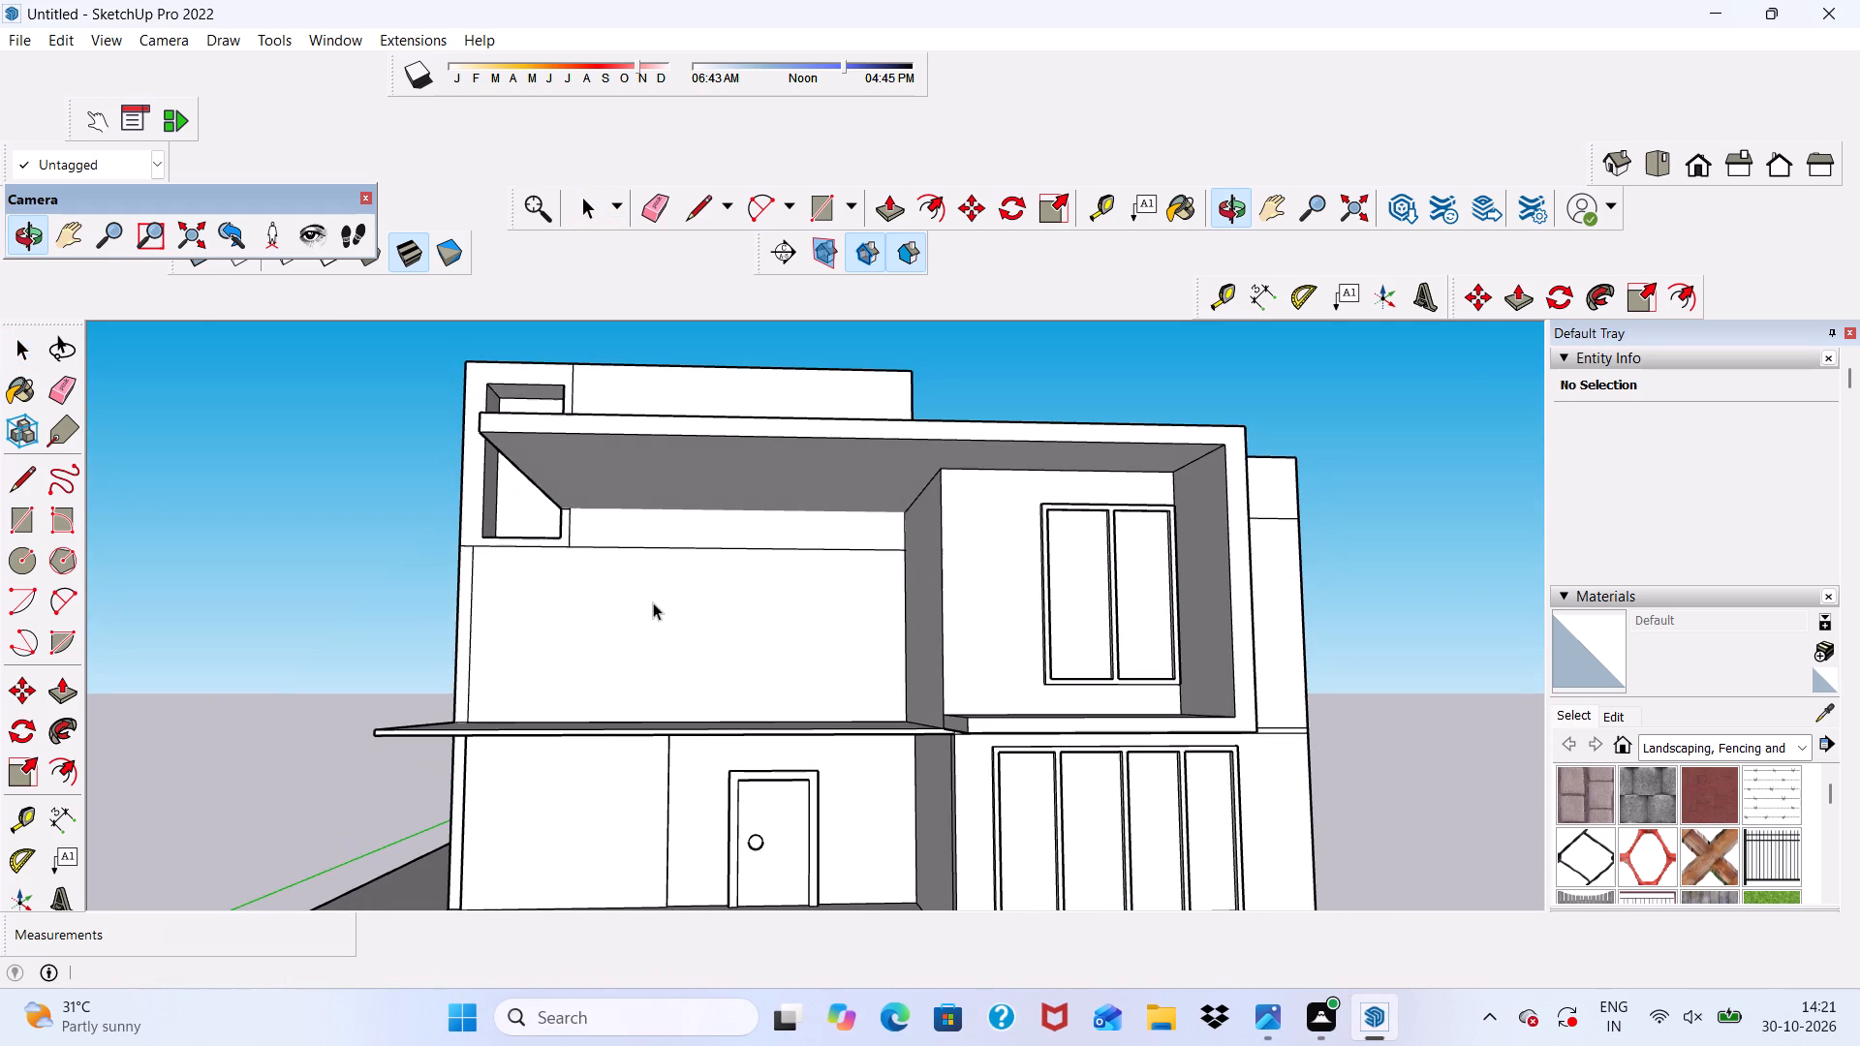
scroll(653, 602, down, 6)
middle_drag(687, 628, 709, 707)
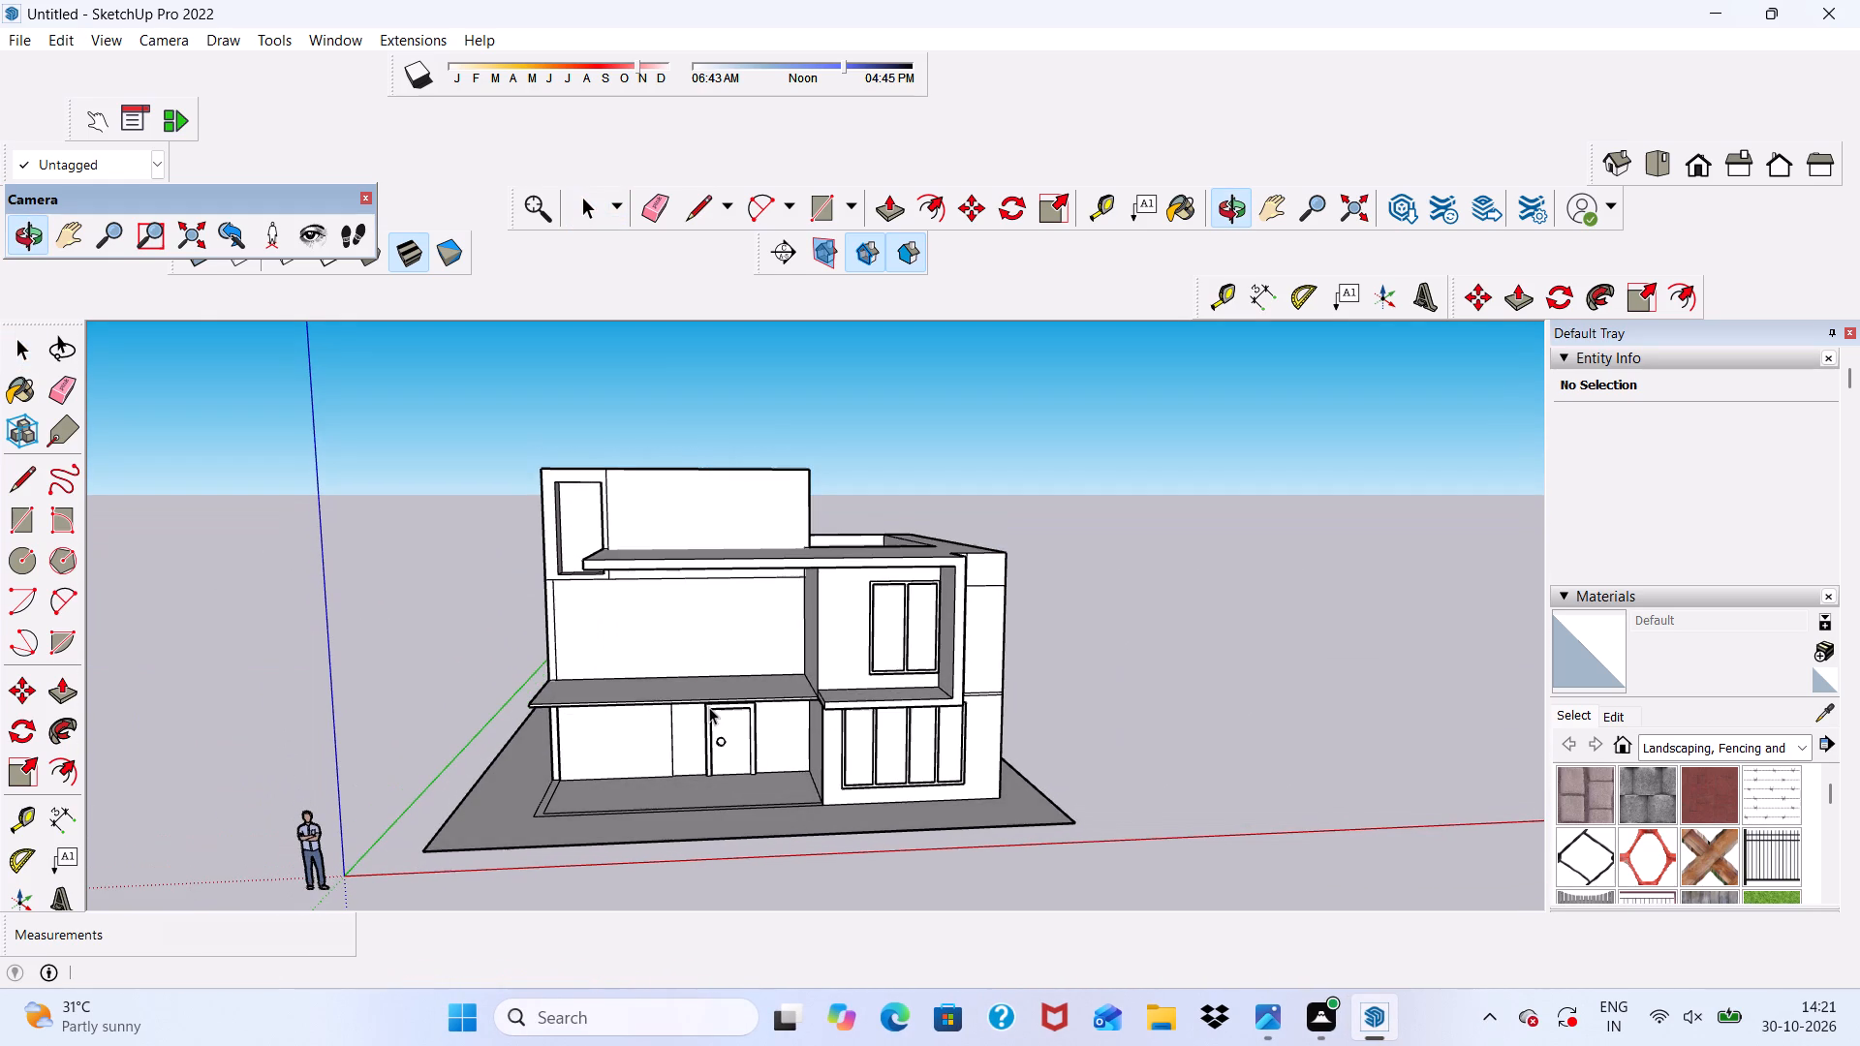
Draw a 4' by 7' door rectangle on the middle storey's front wall, rising from the canopy slab near the wall's outer corner.
click(813, 204)
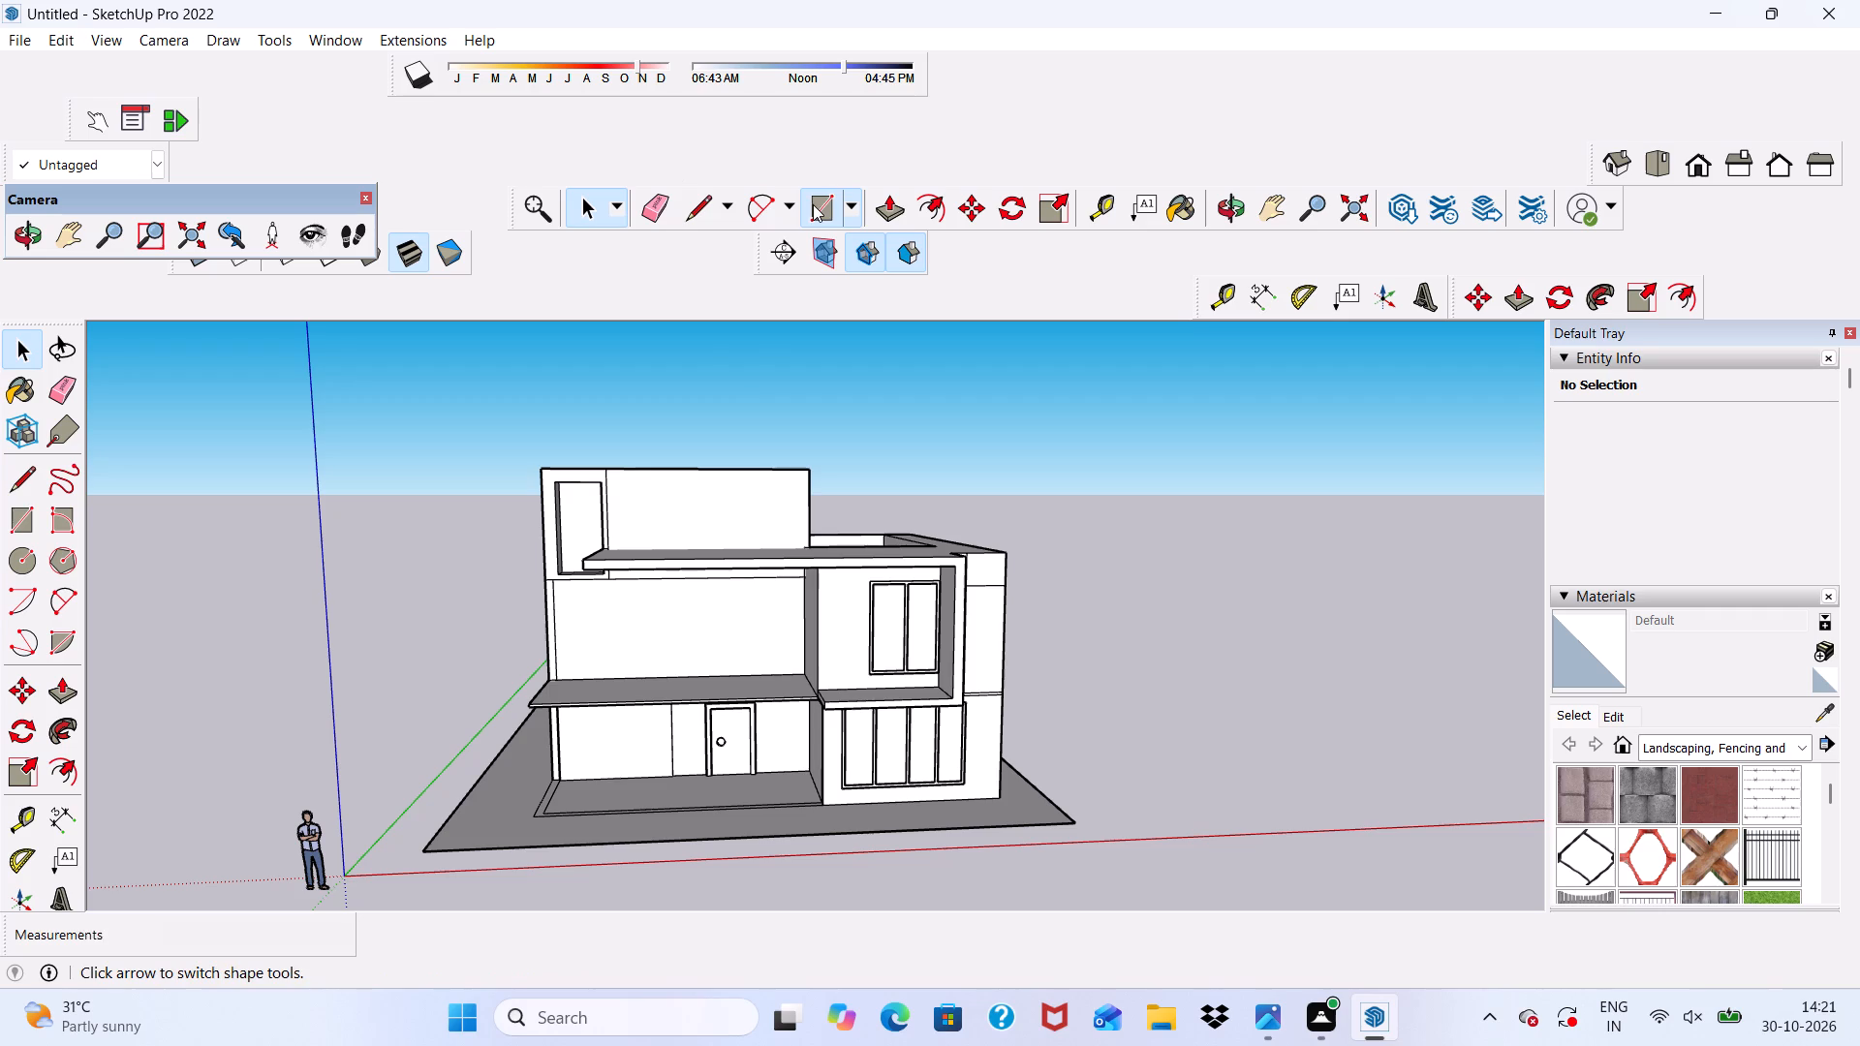
scroll(672, 520, down, 5)
scroll(675, 567, up, 7)
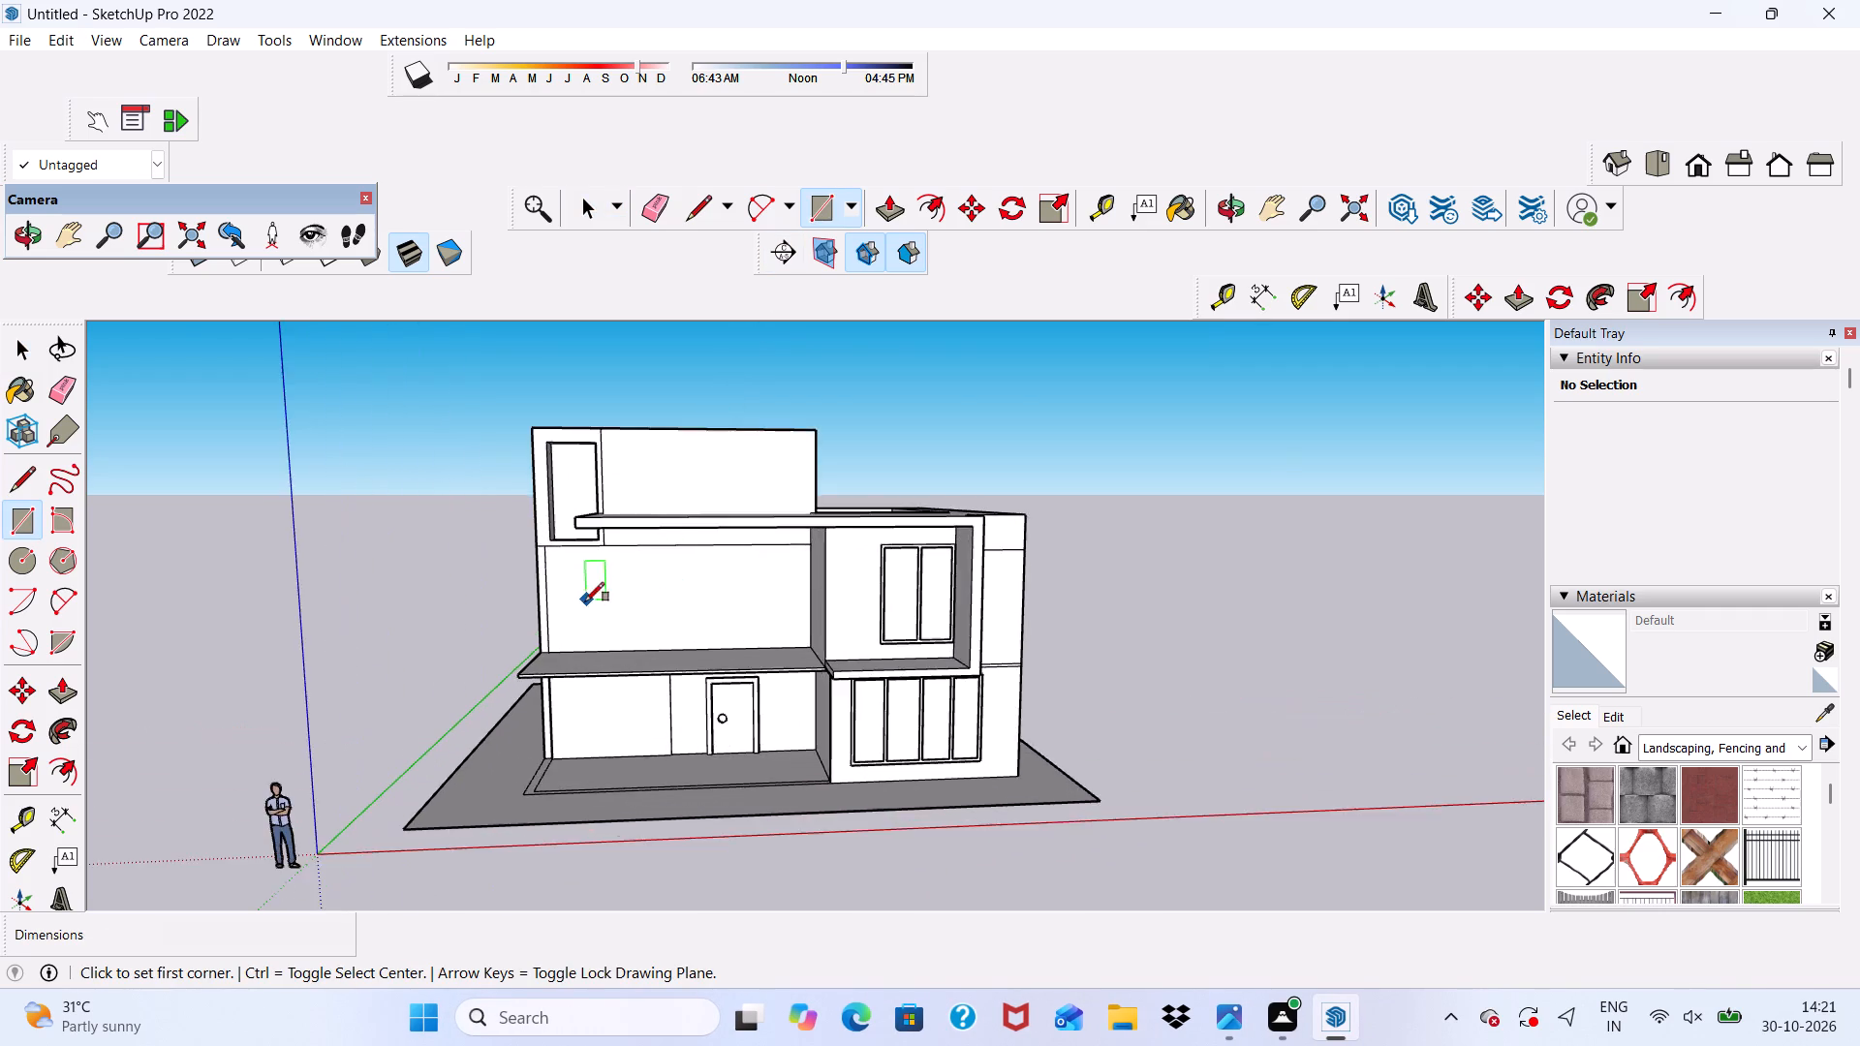
scroll(585, 601, up, 3)
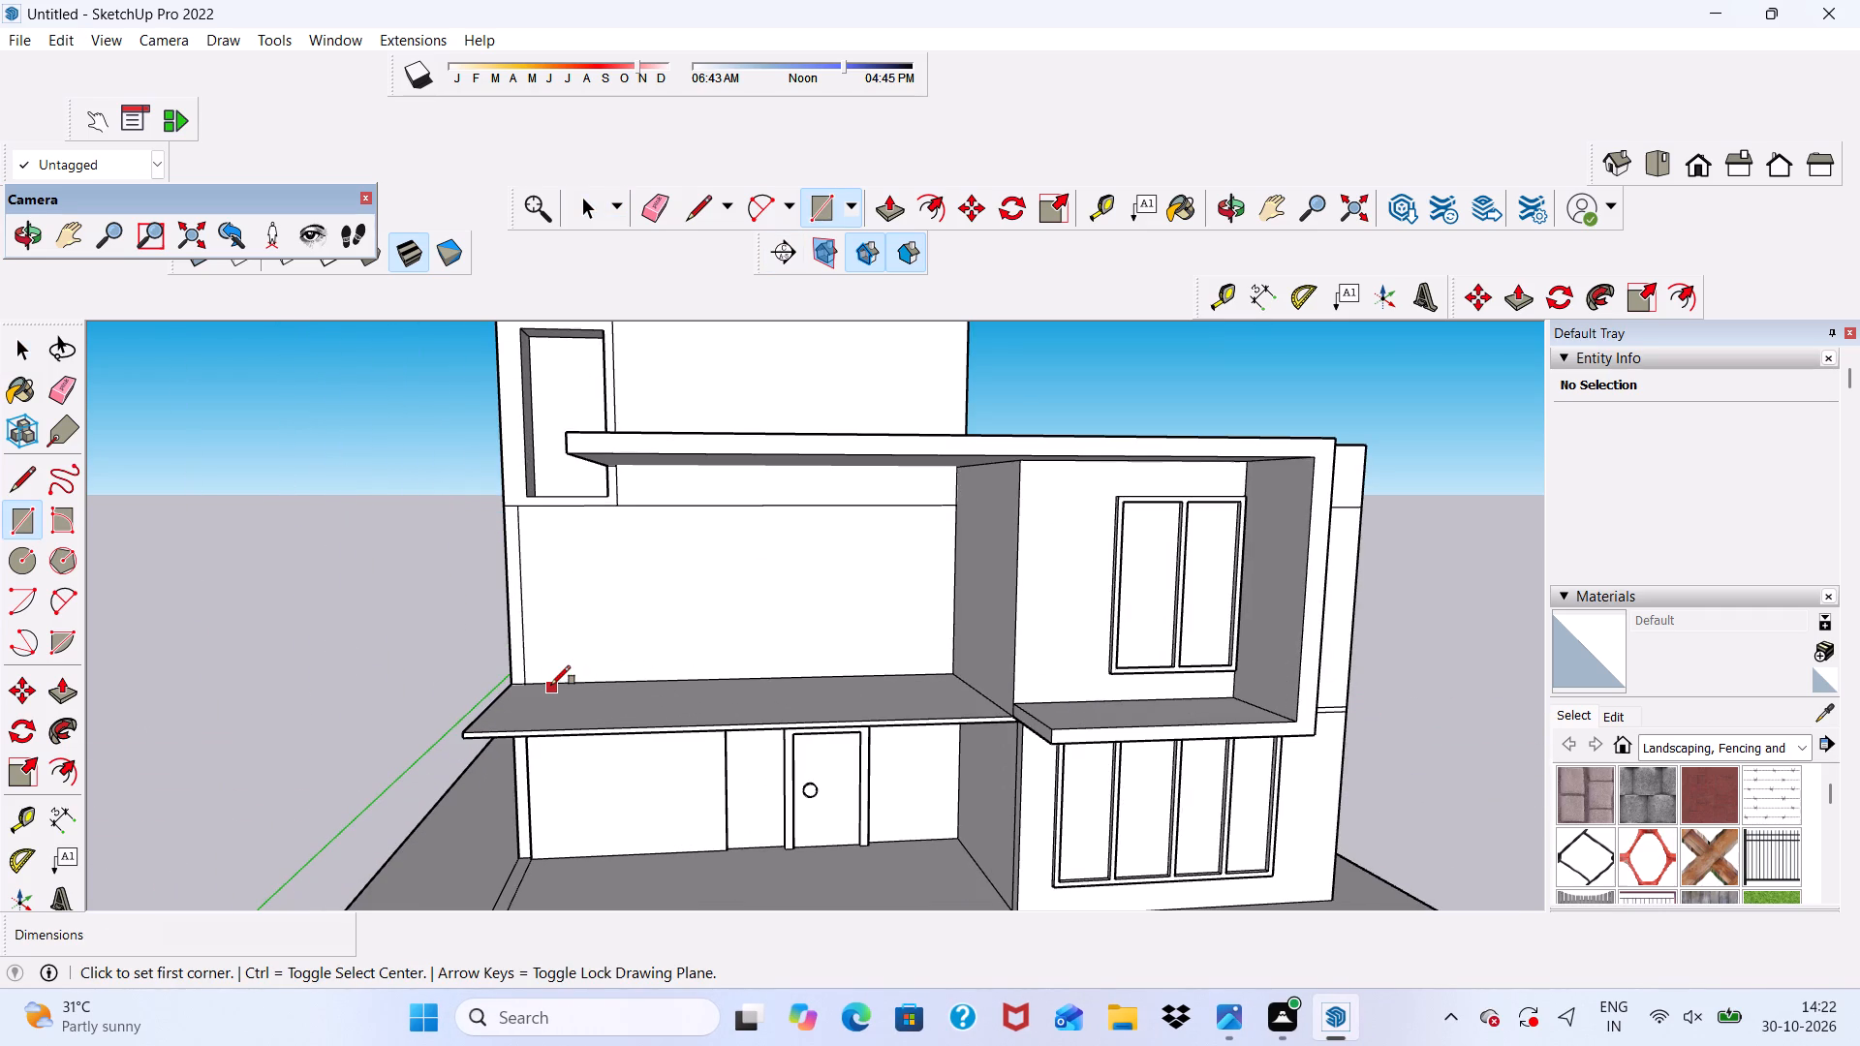
scroll(551, 688, up, 1)
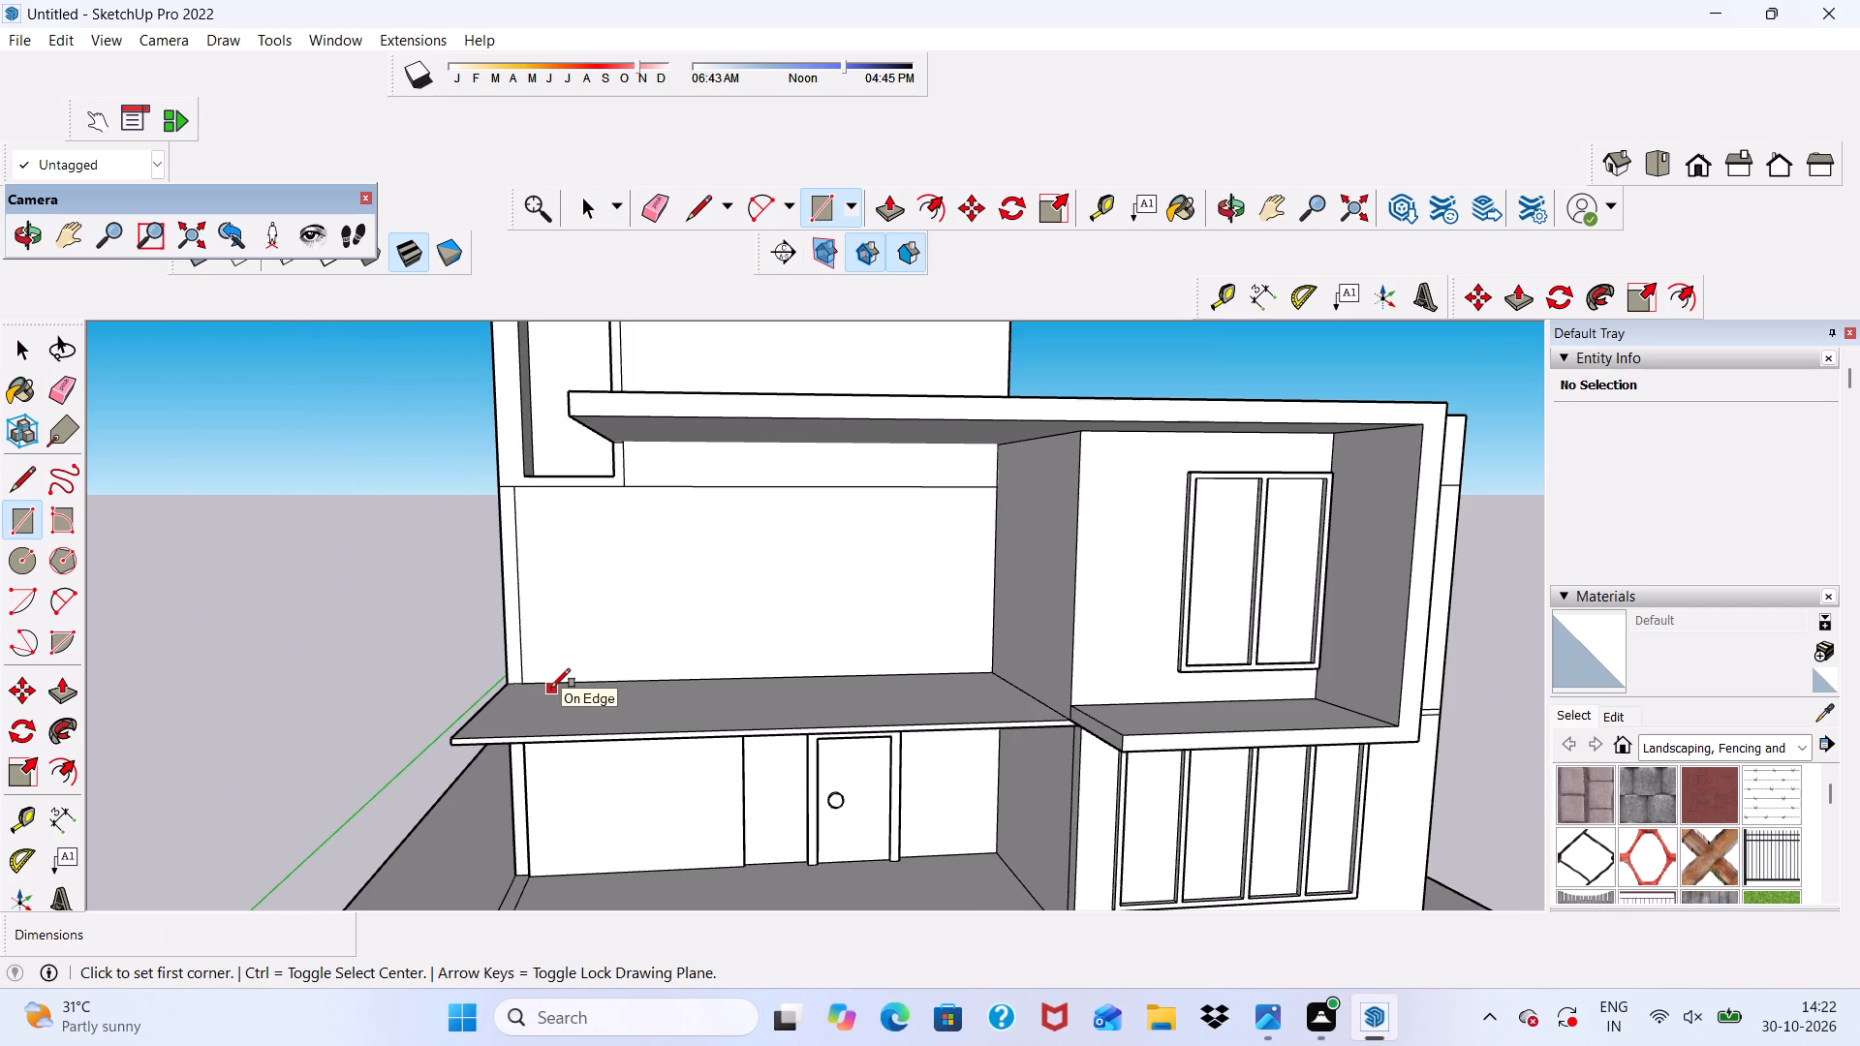
scroll(549, 656, up, 4)
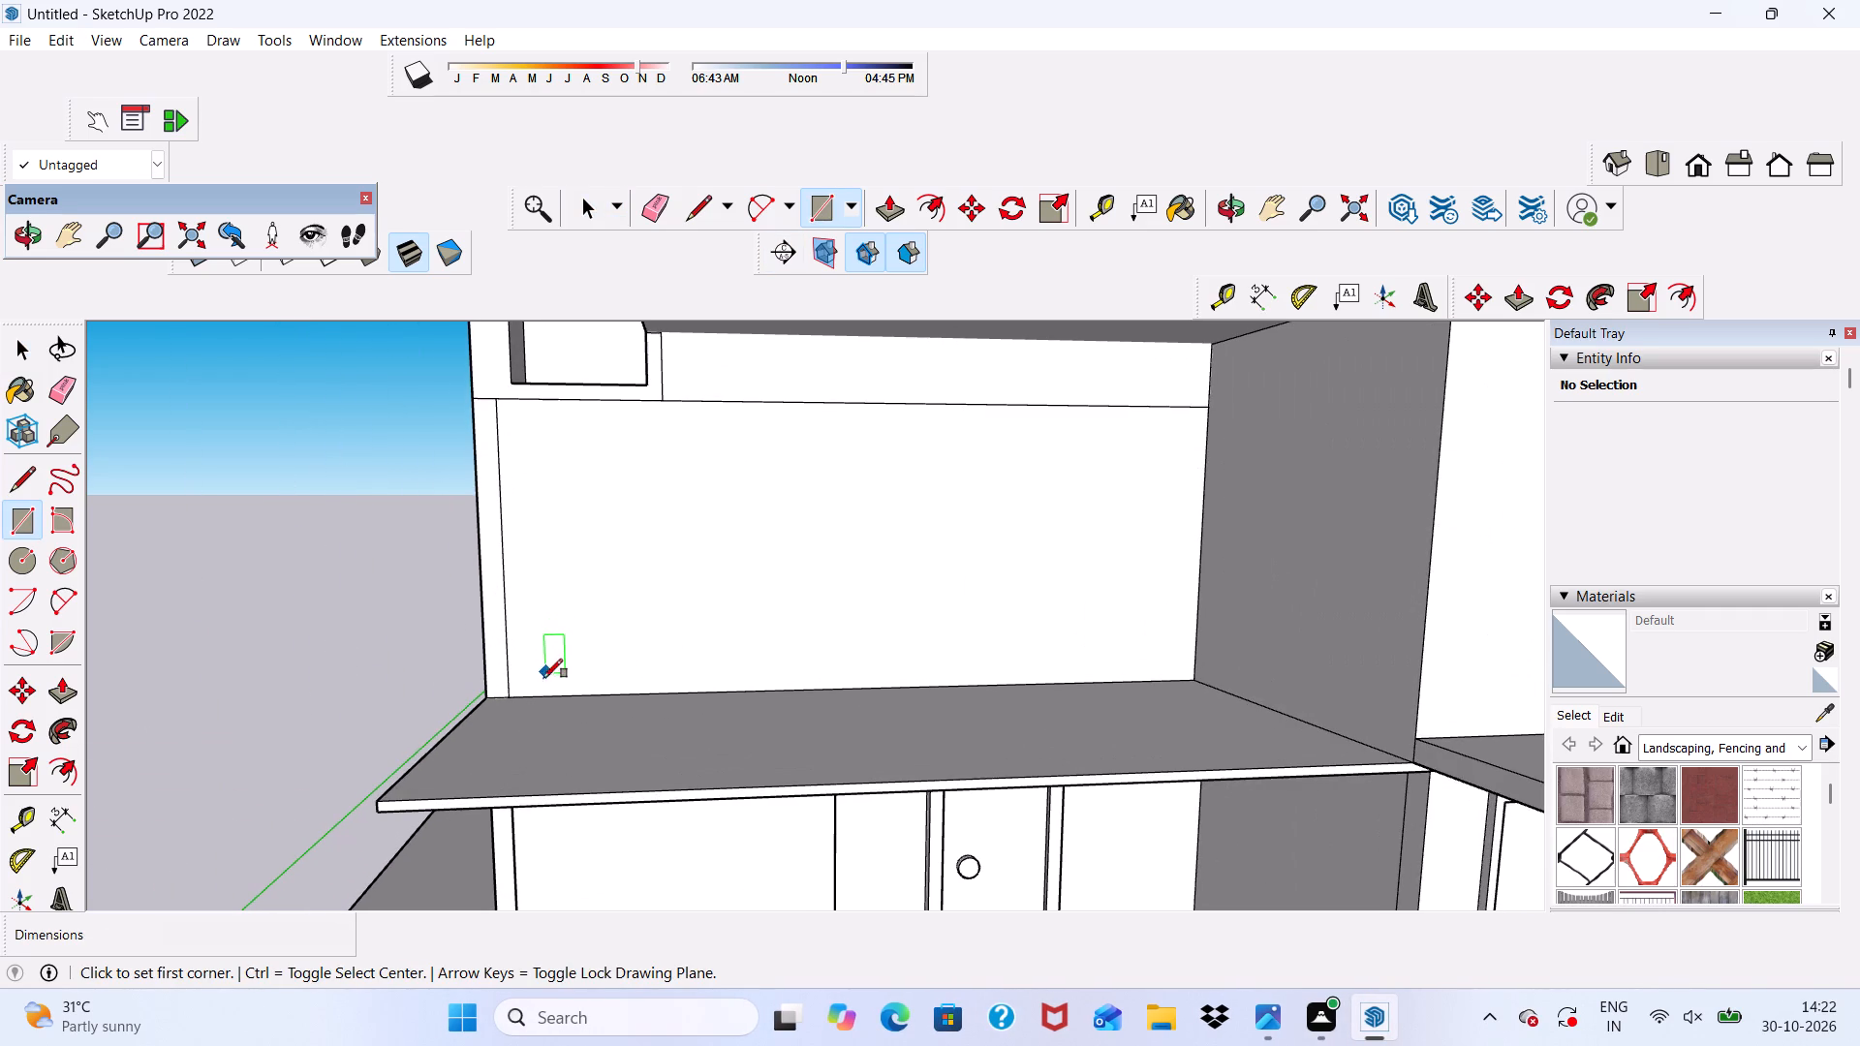
click(539, 692)
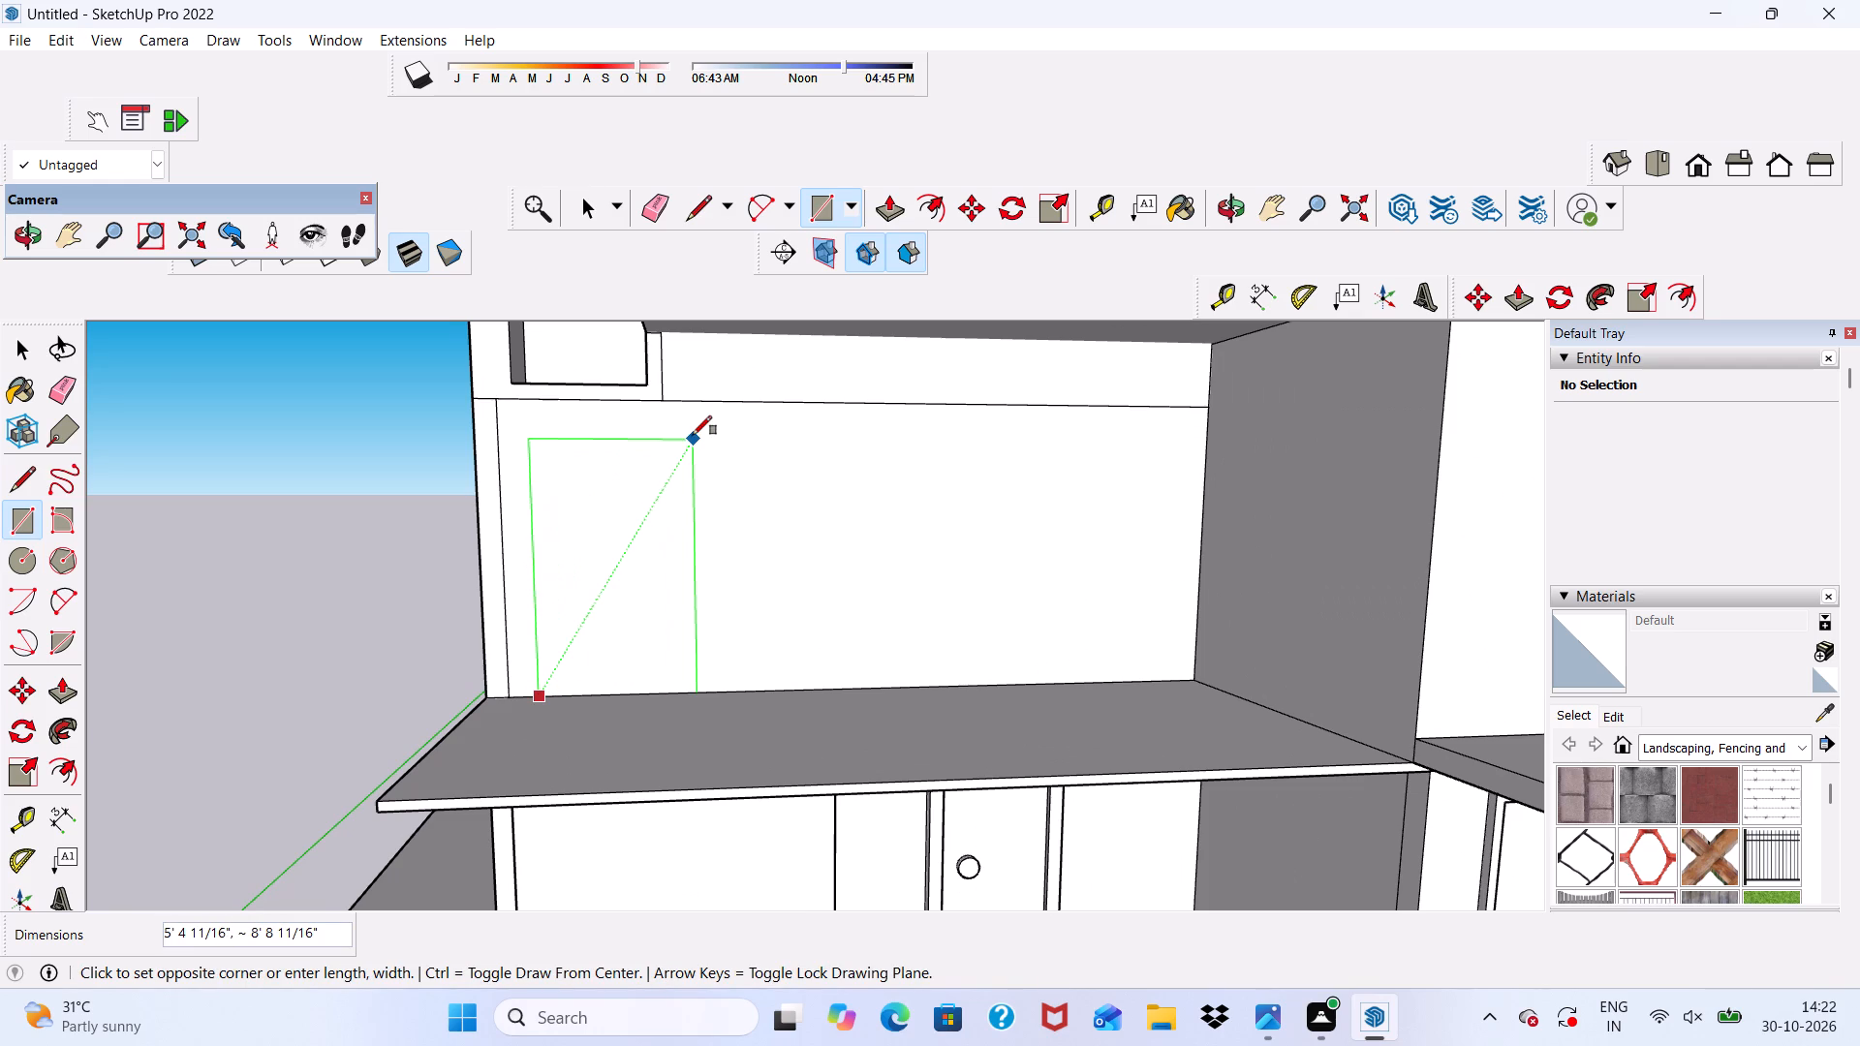
key(4)
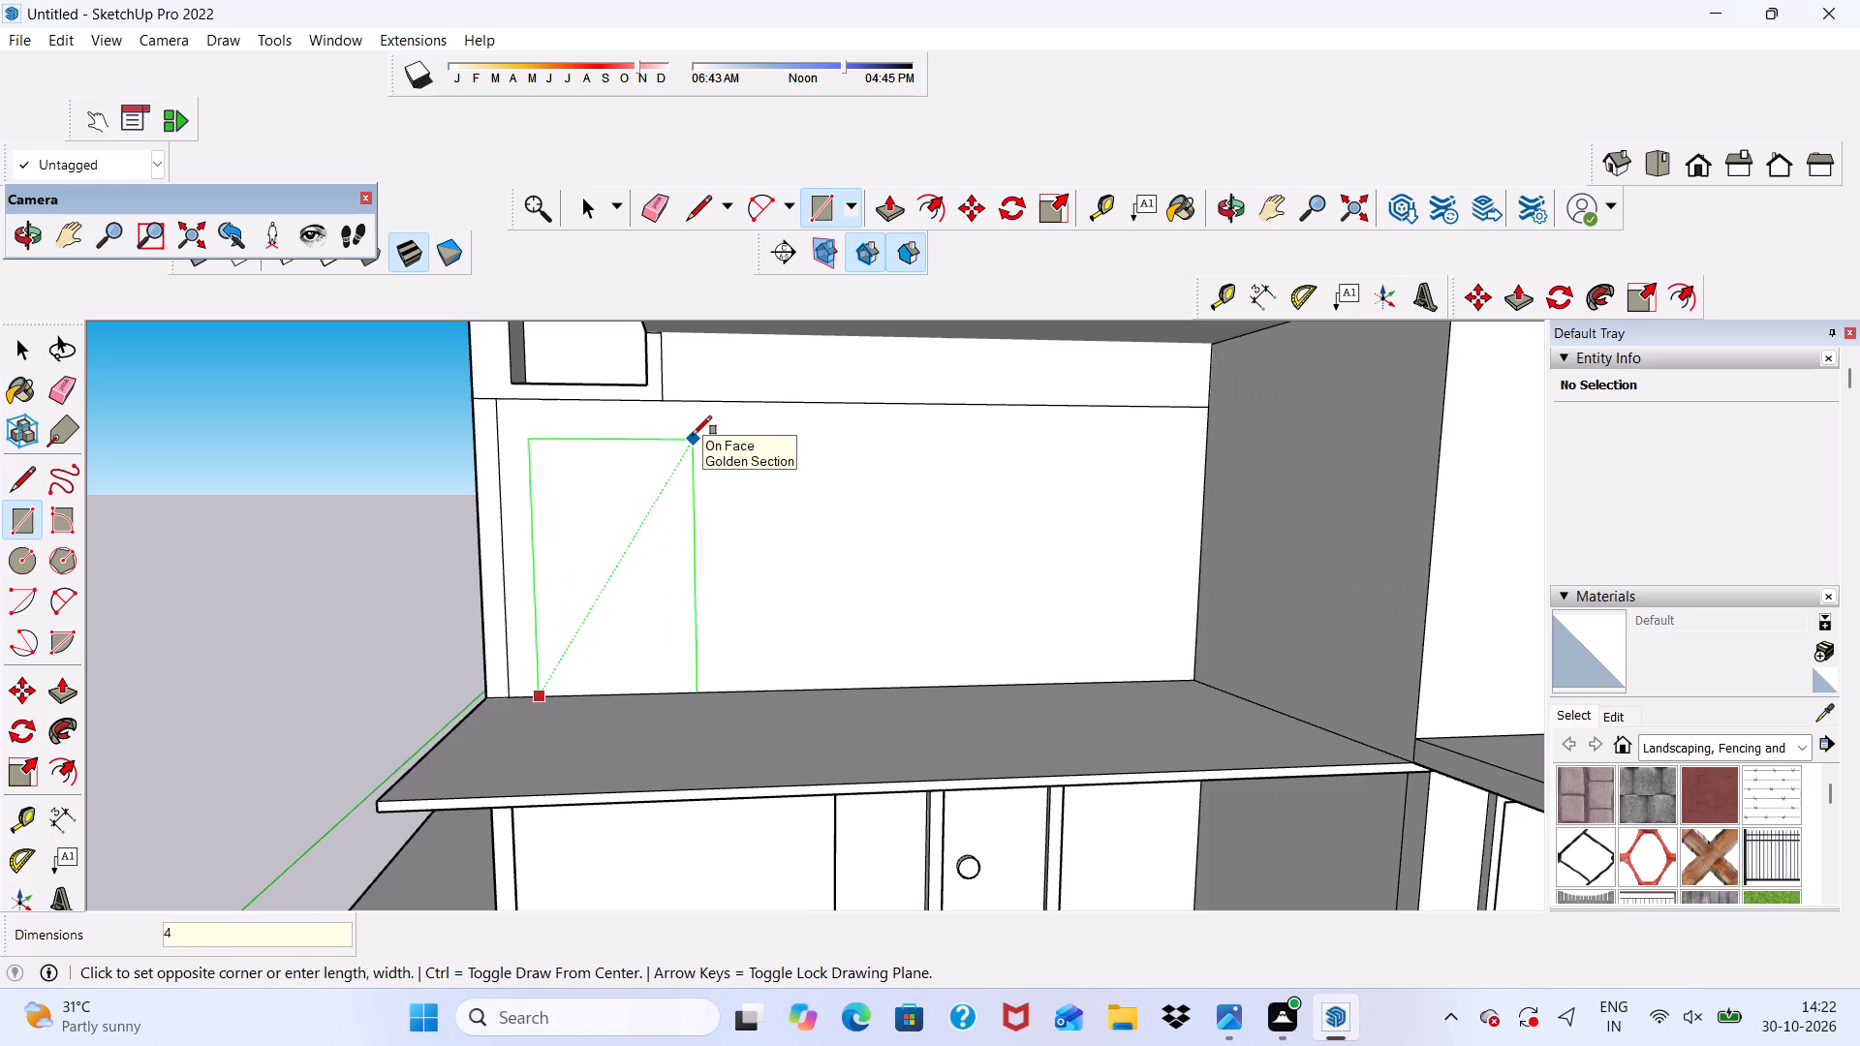
text(',7')
key(Return)
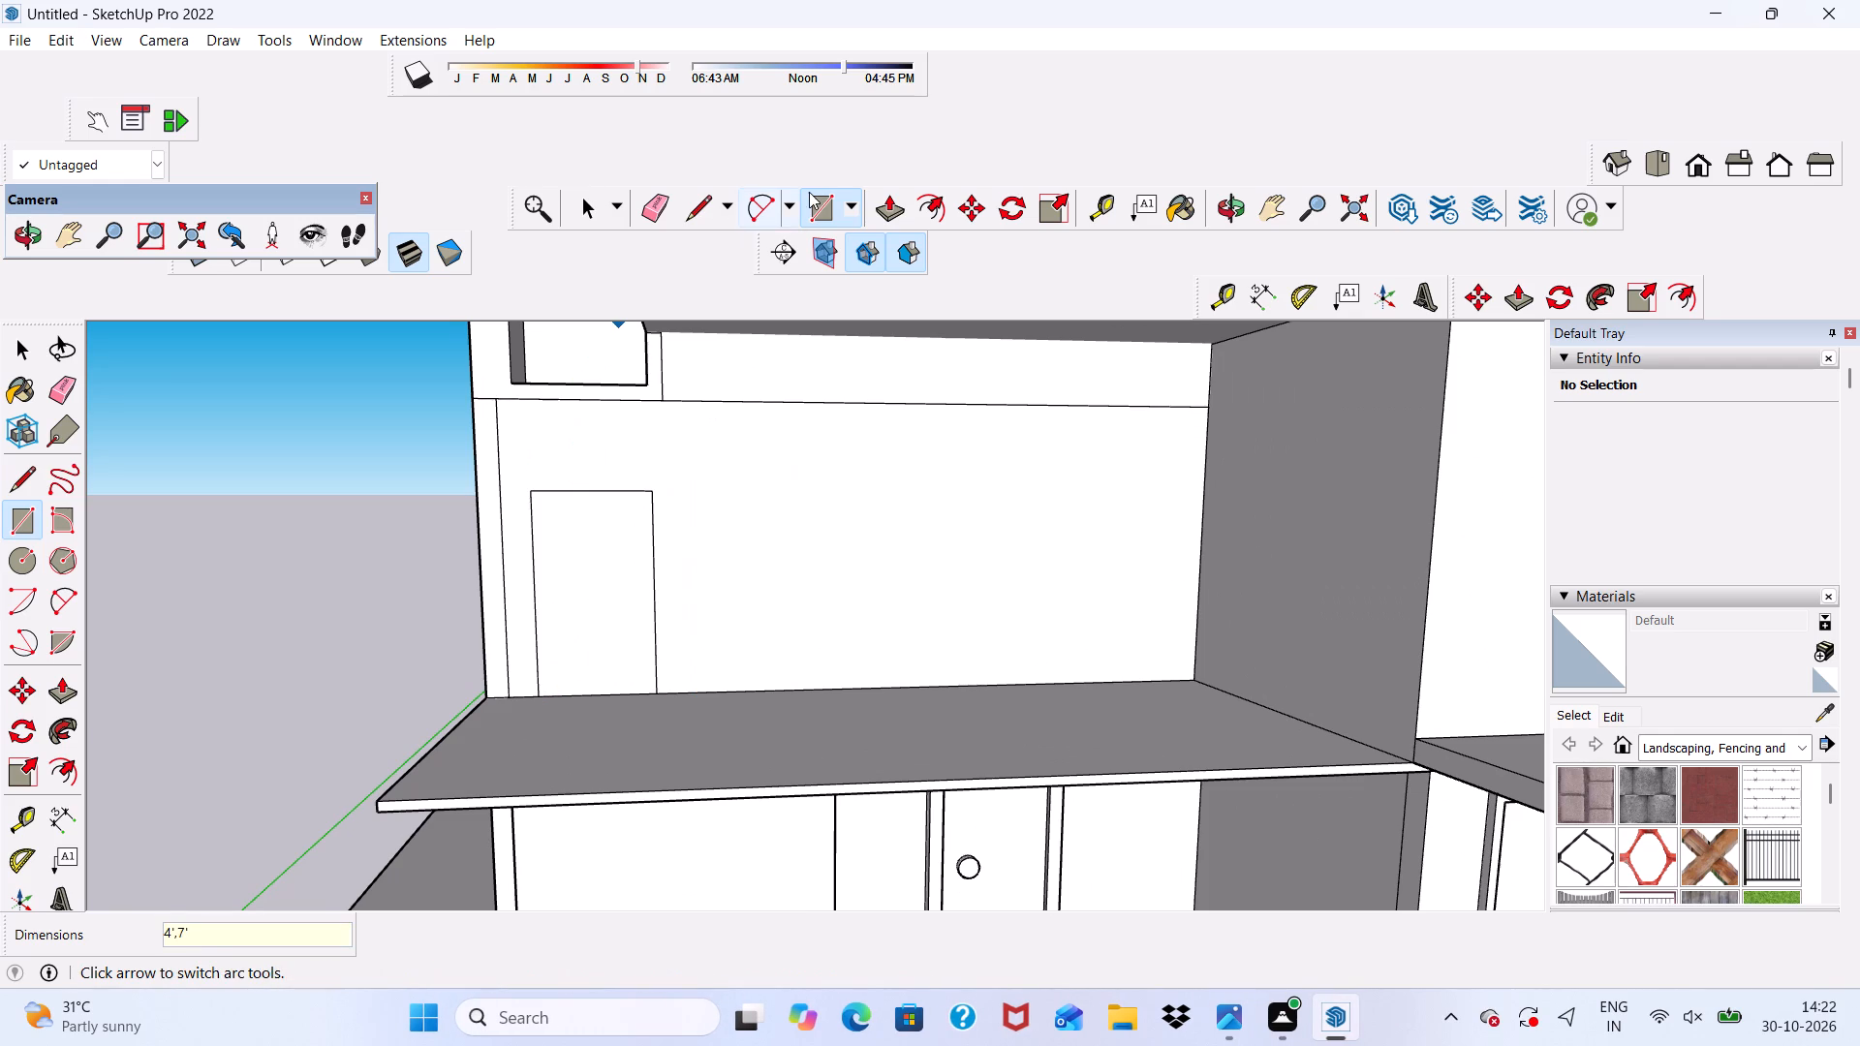
Offset the door rectangle's outline outward by 6" to form the door frame.
scroll(809, 192, up, 3)
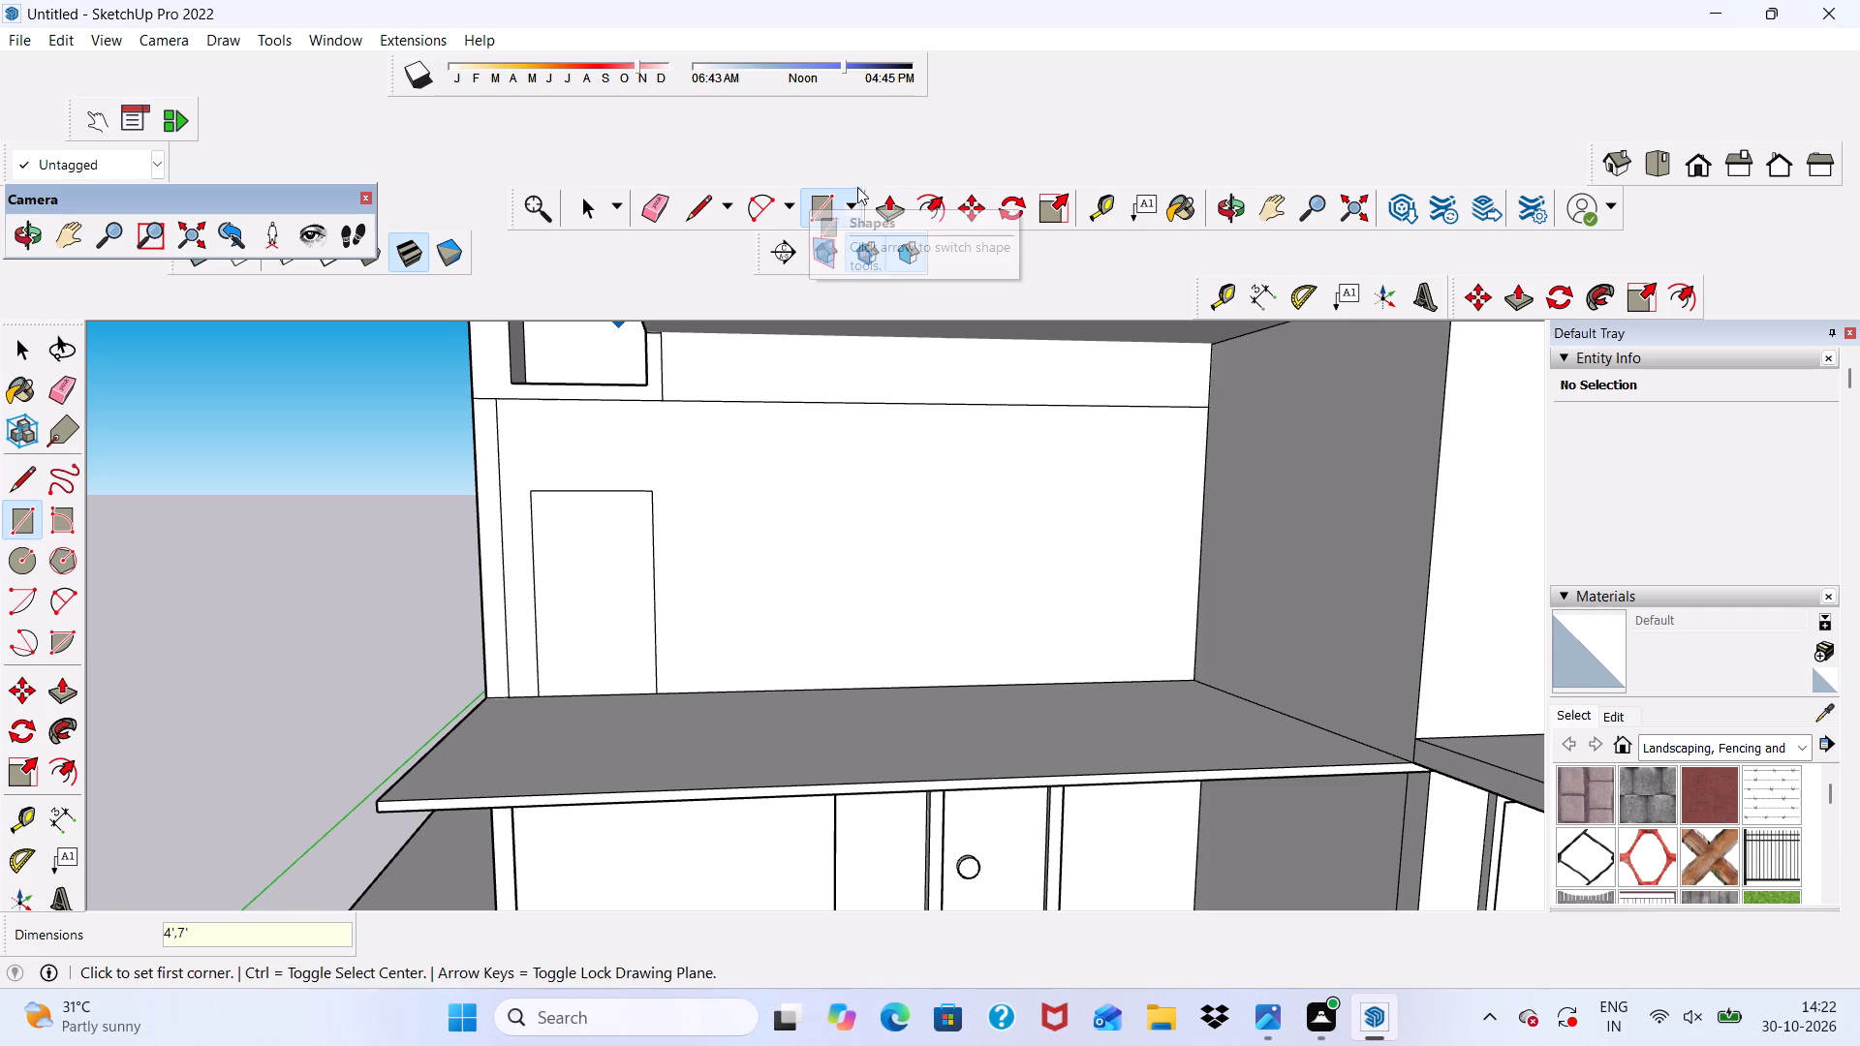
click(940, 208)
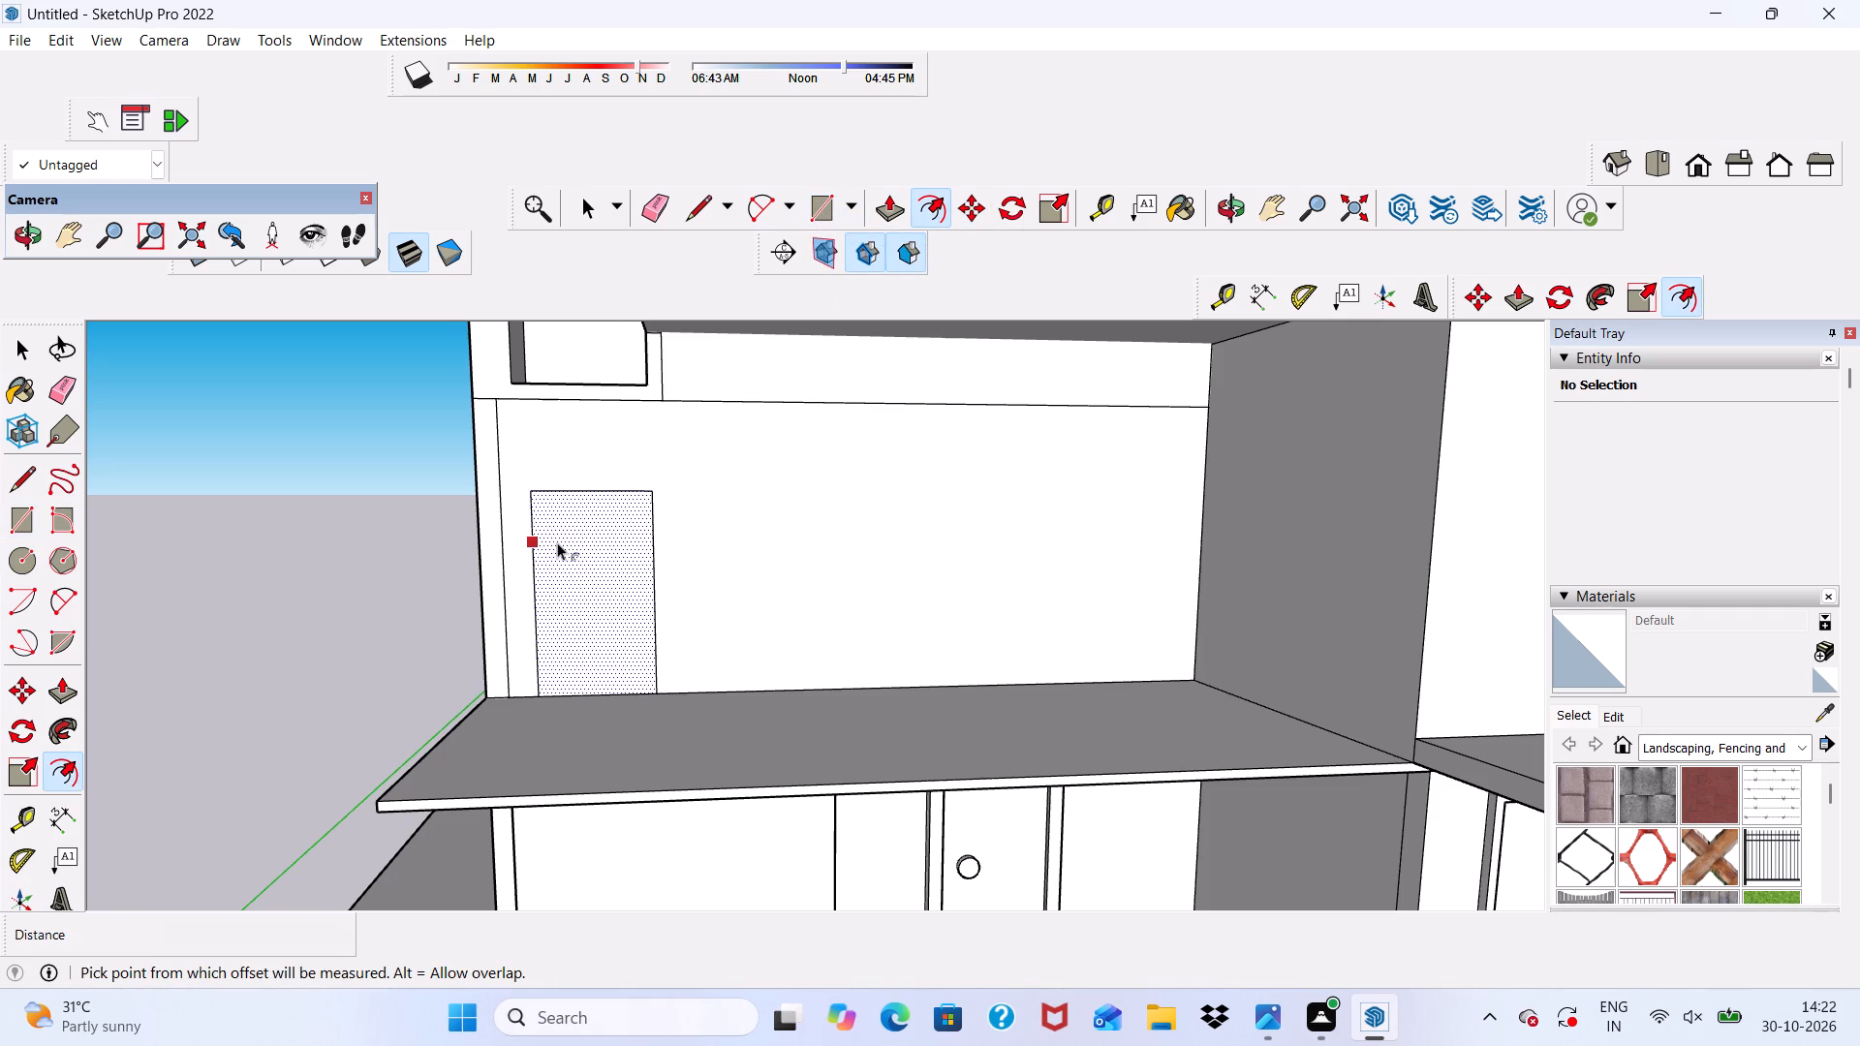
click(557, 542)
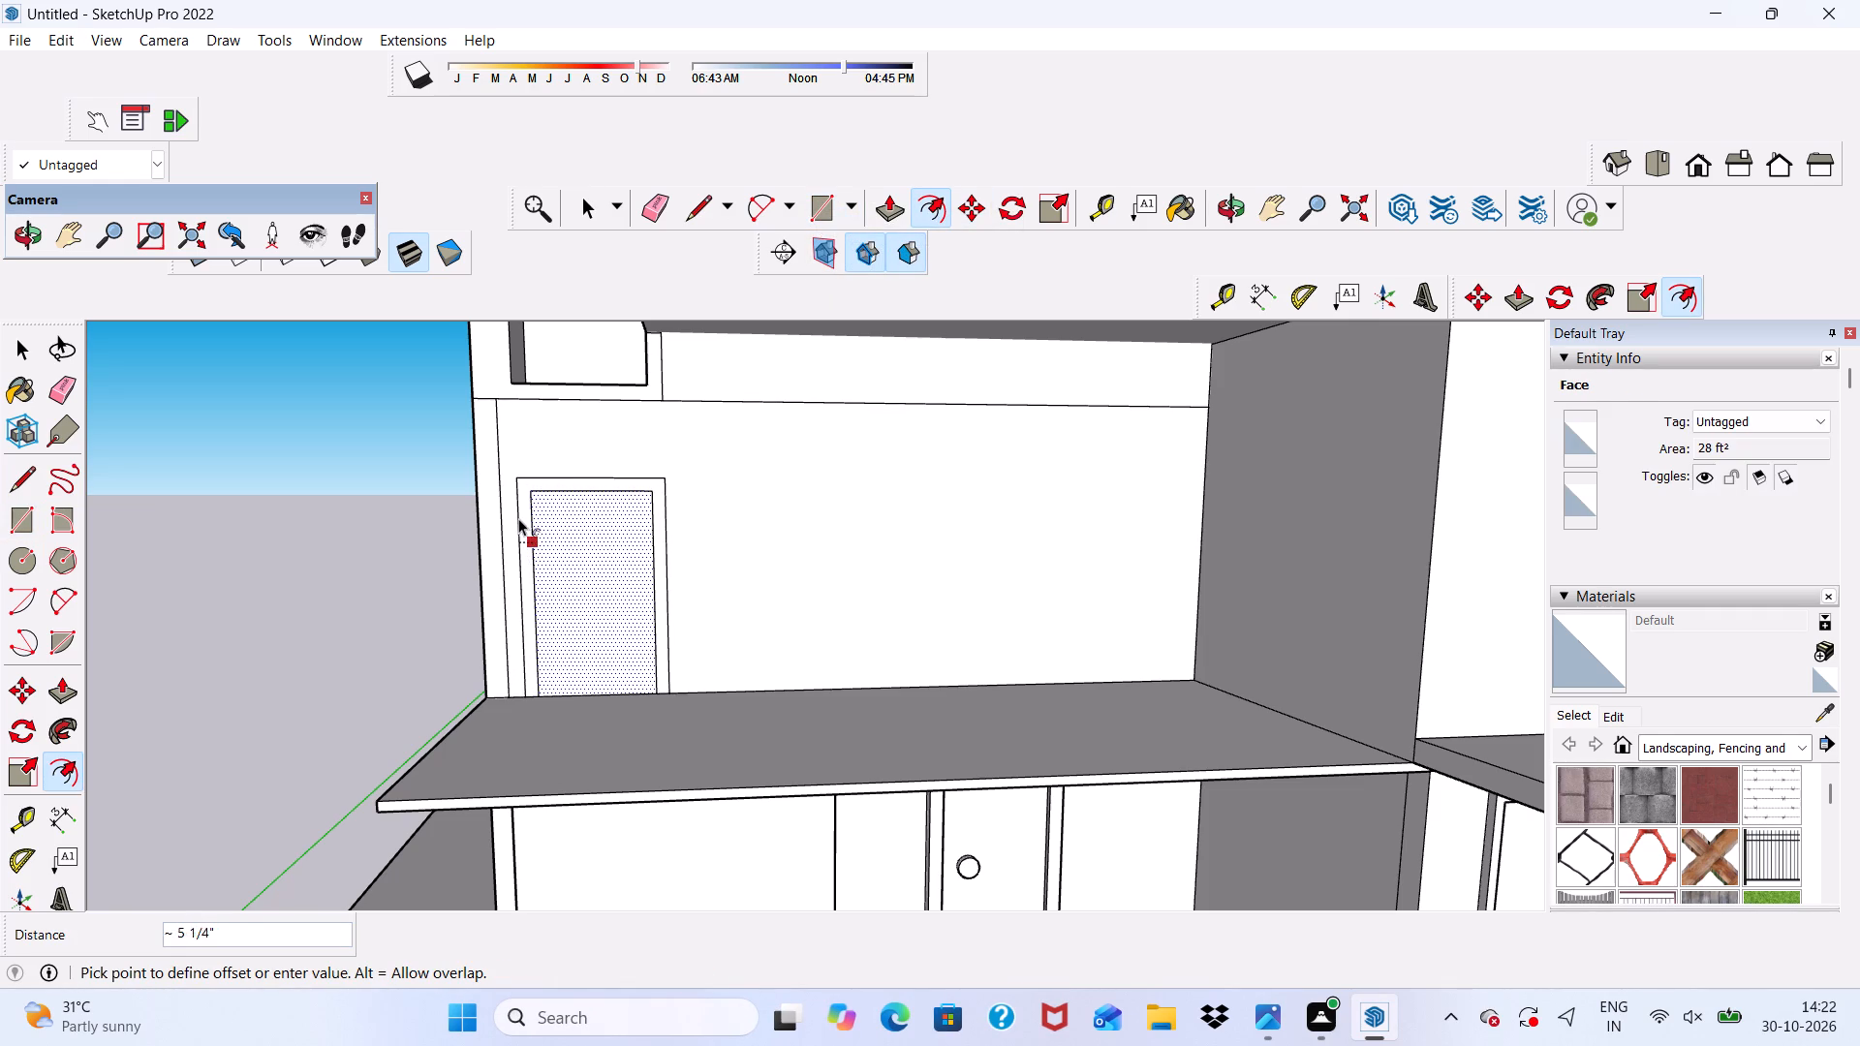
scroll(518, 517, up, 4)
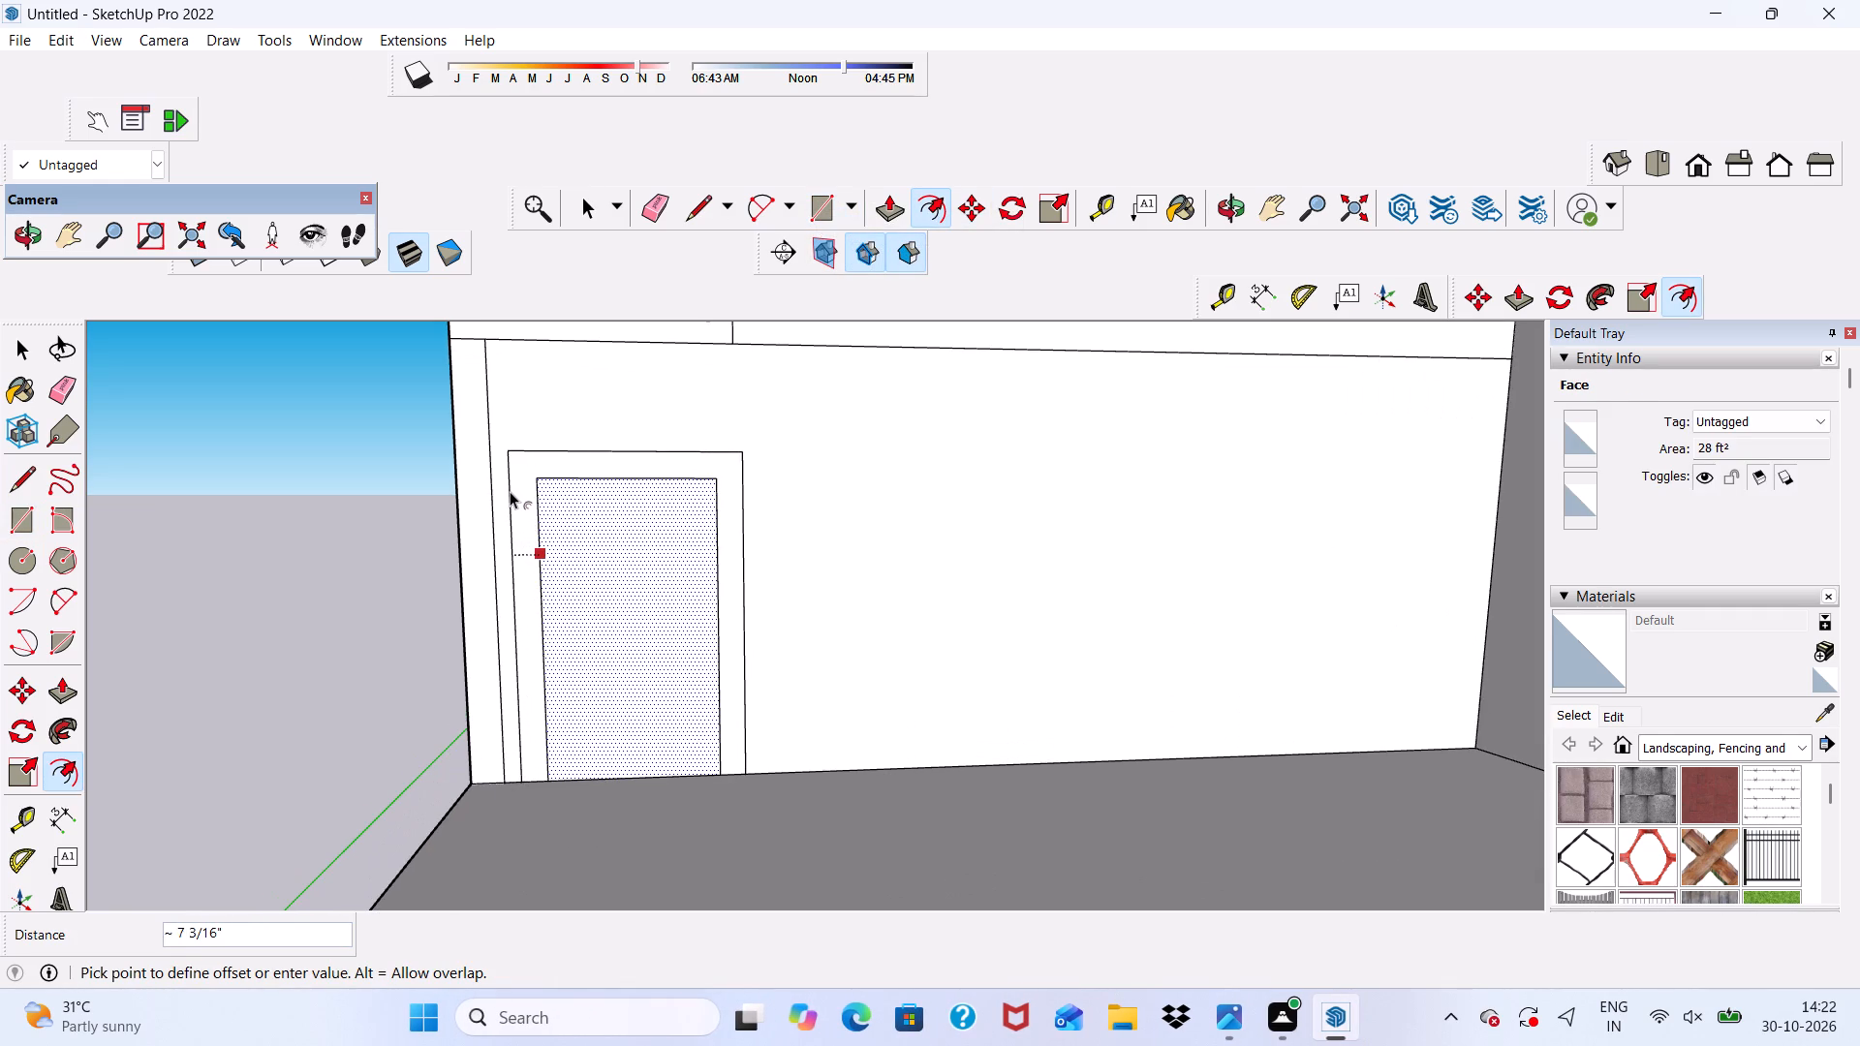
key(6)
key(shift+quotedbl)
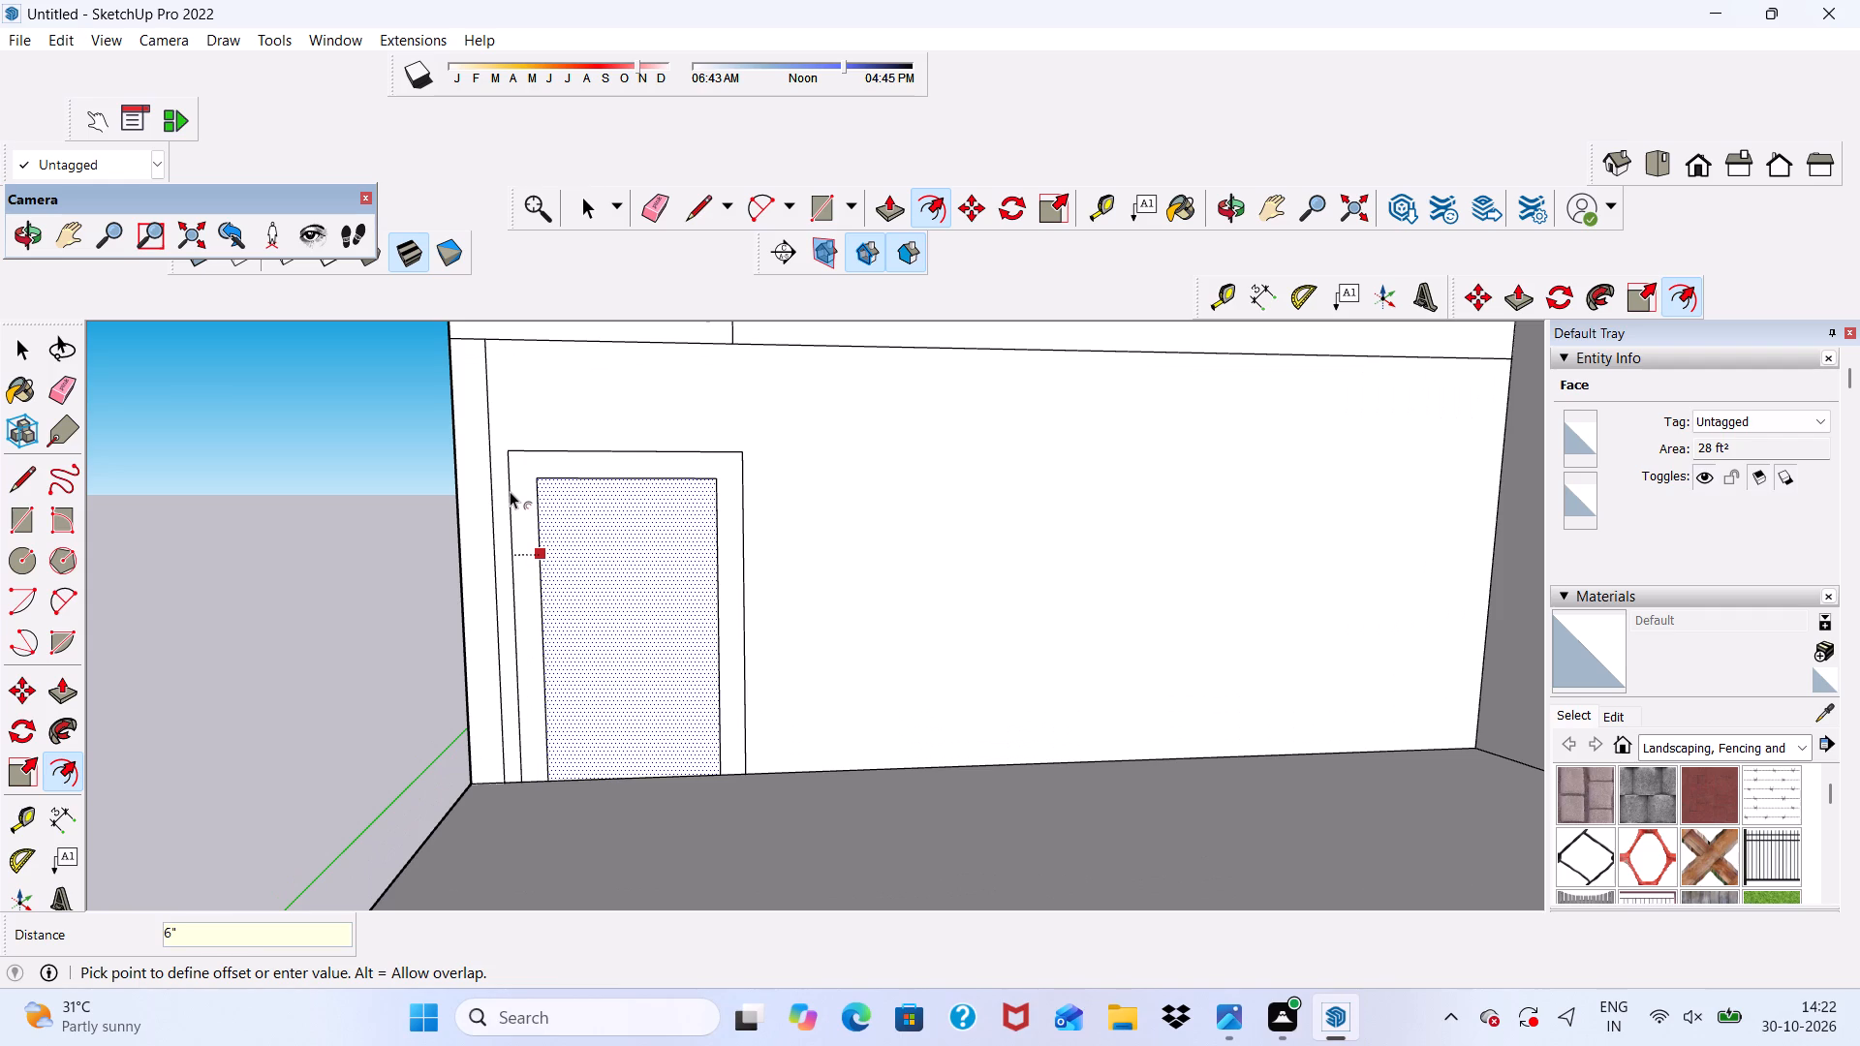
key(Return)
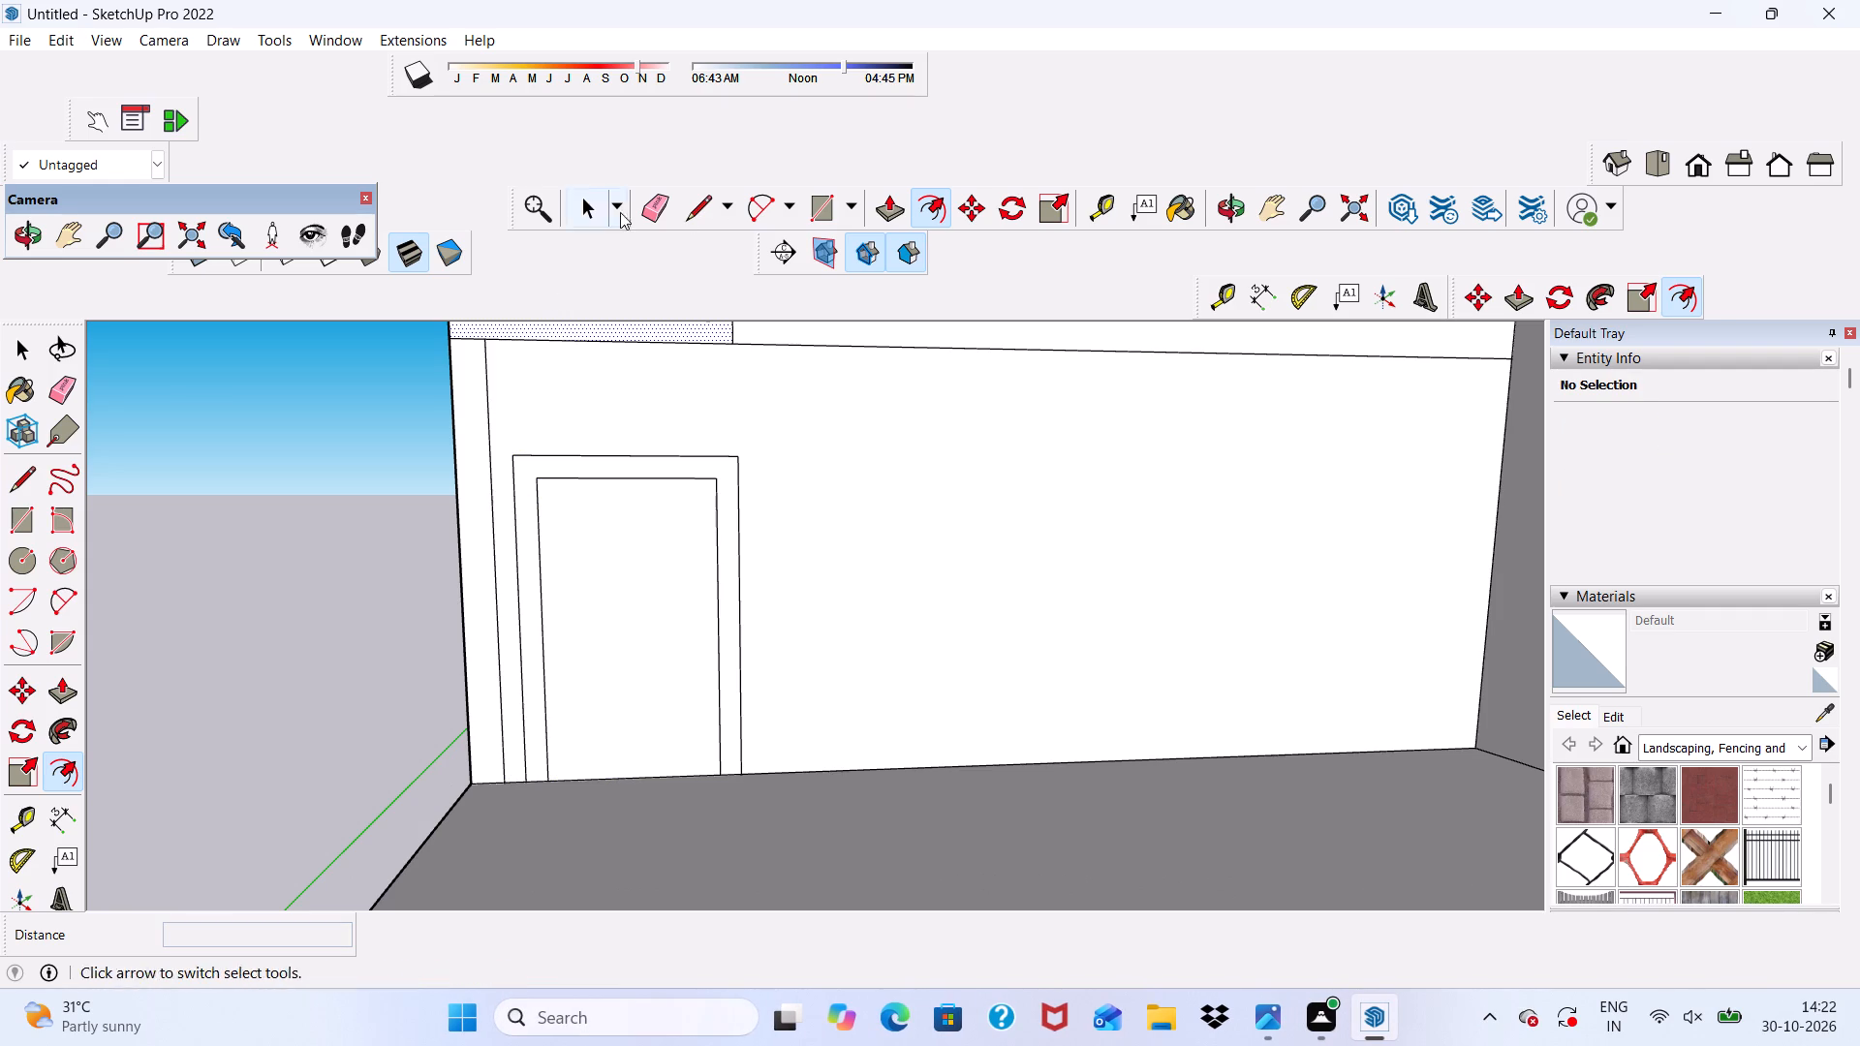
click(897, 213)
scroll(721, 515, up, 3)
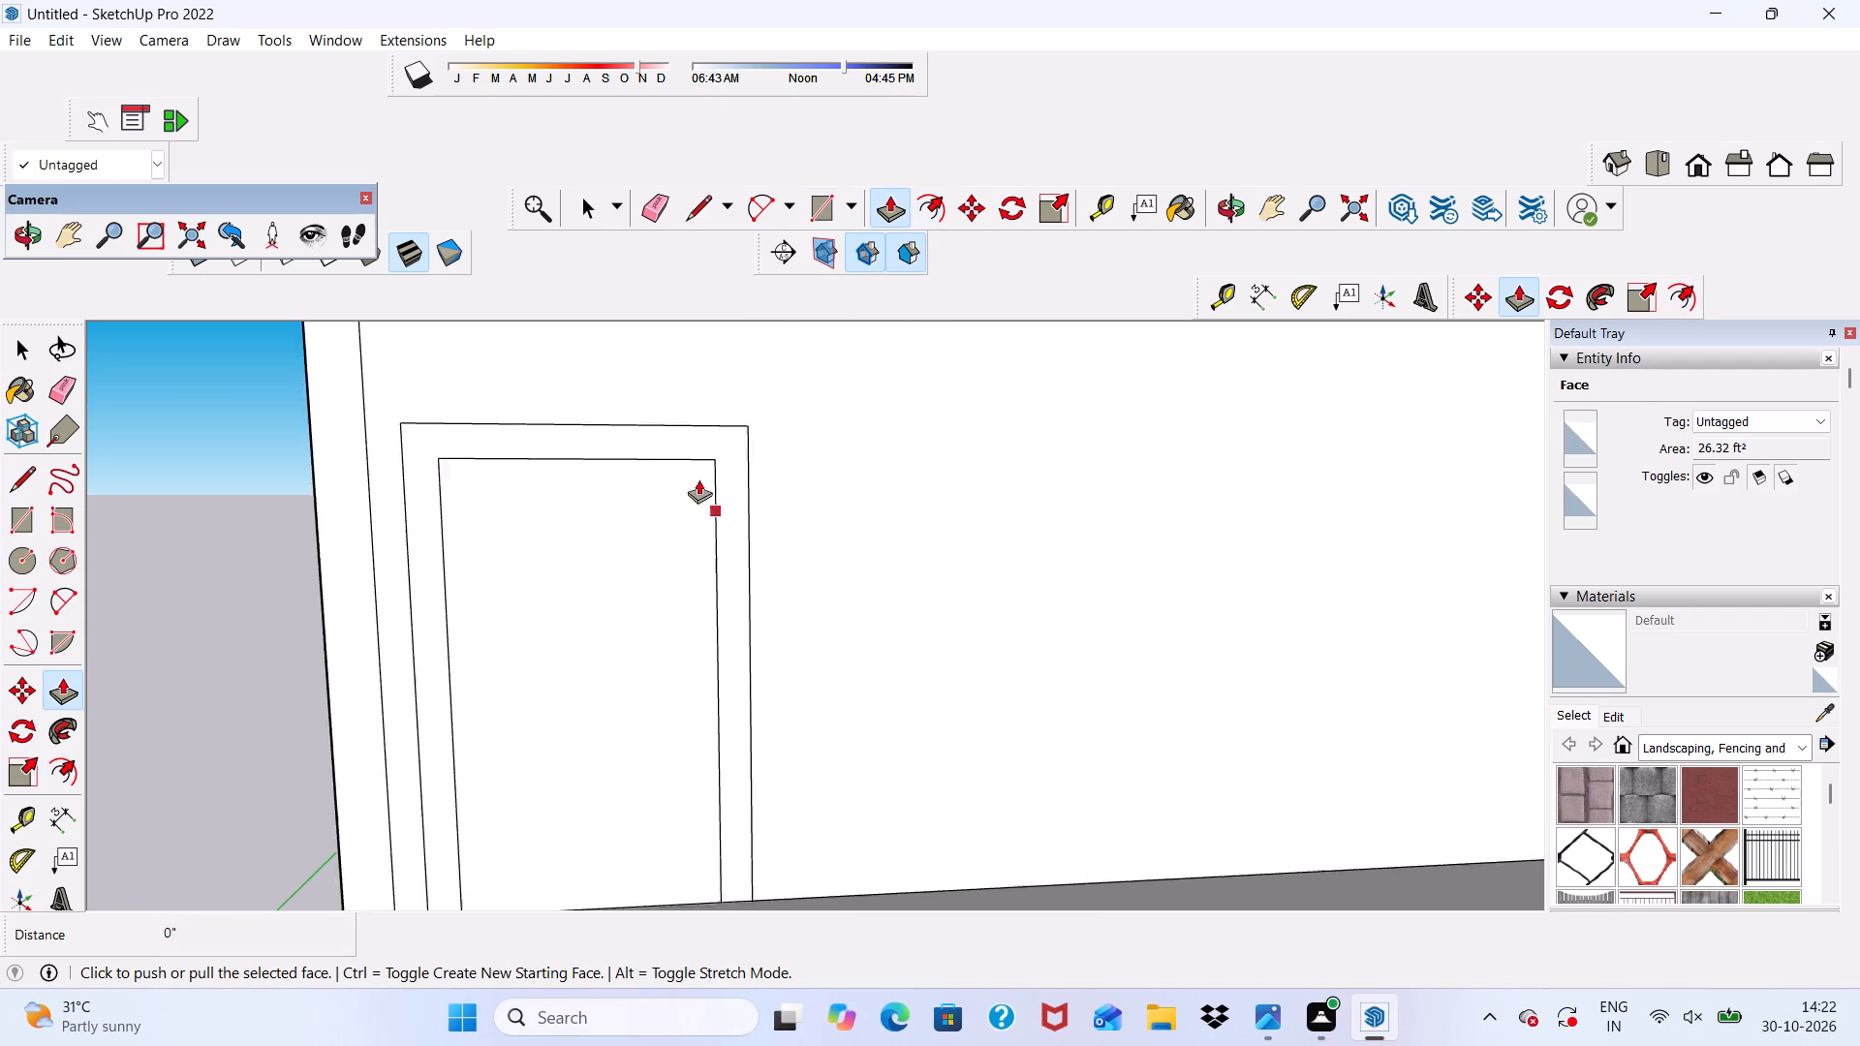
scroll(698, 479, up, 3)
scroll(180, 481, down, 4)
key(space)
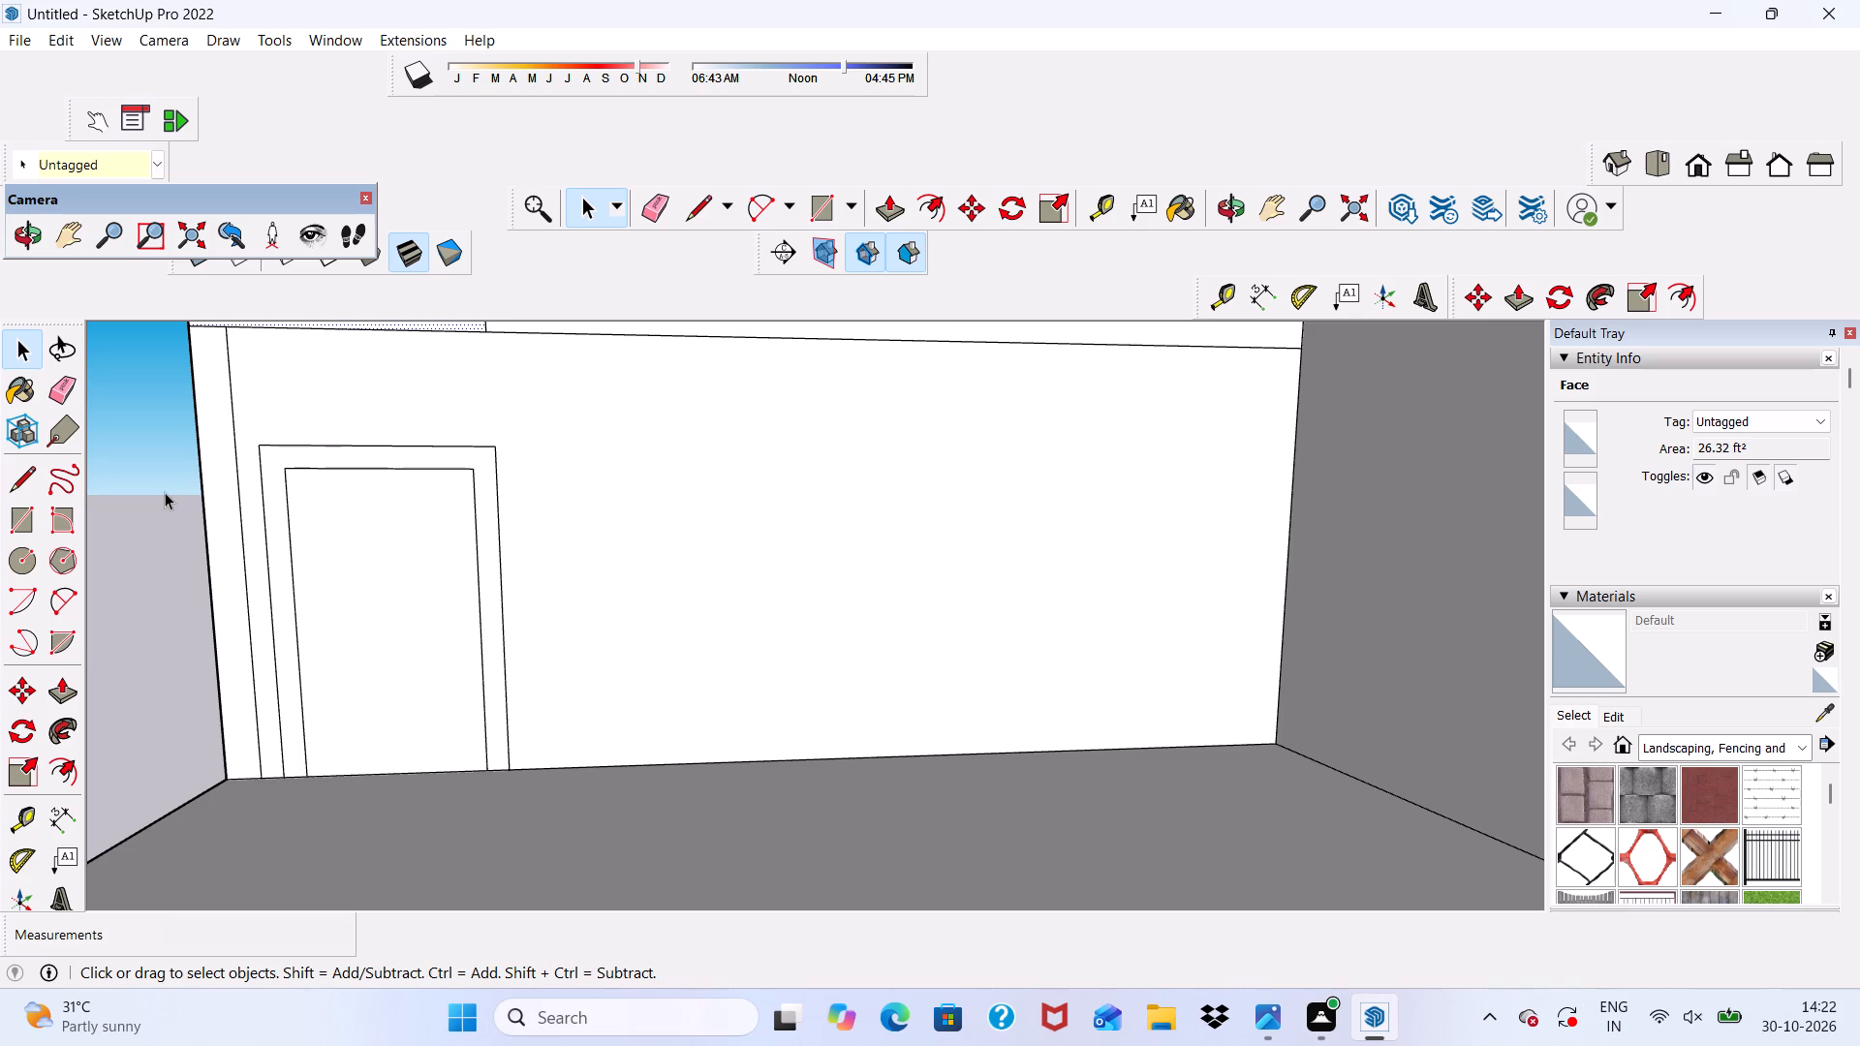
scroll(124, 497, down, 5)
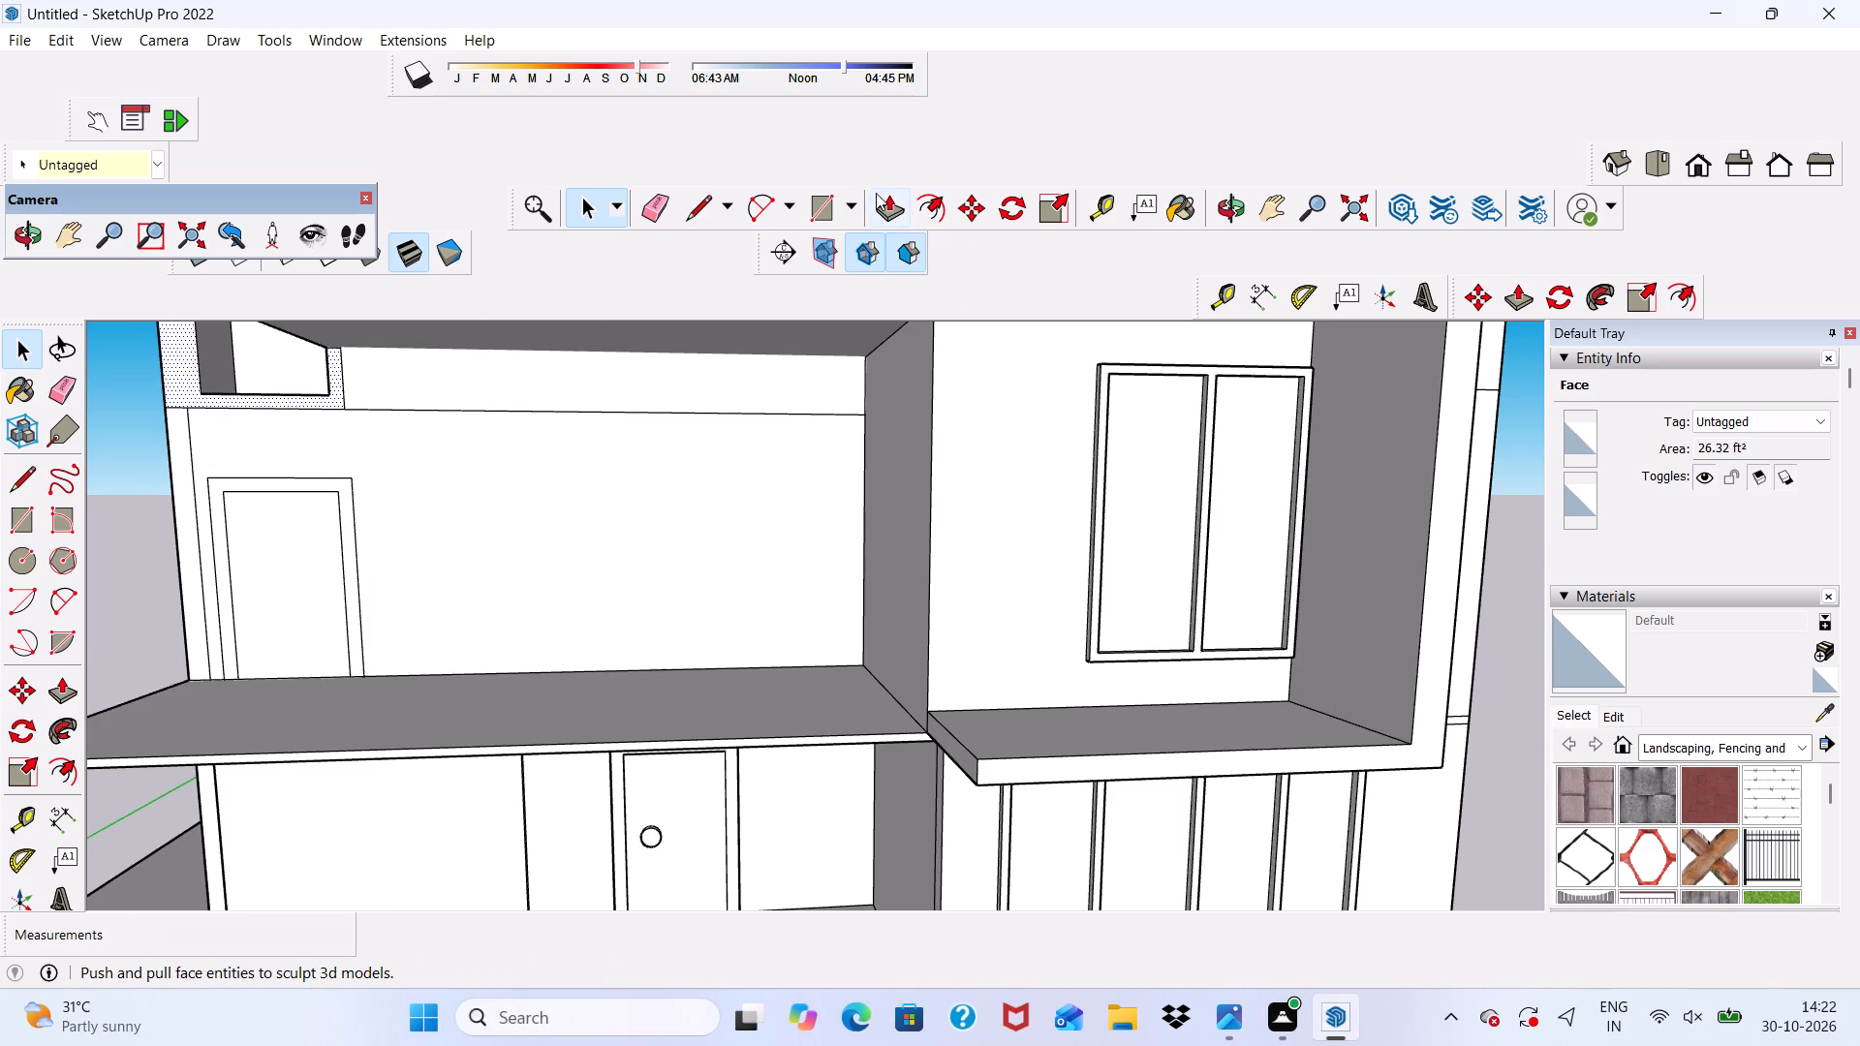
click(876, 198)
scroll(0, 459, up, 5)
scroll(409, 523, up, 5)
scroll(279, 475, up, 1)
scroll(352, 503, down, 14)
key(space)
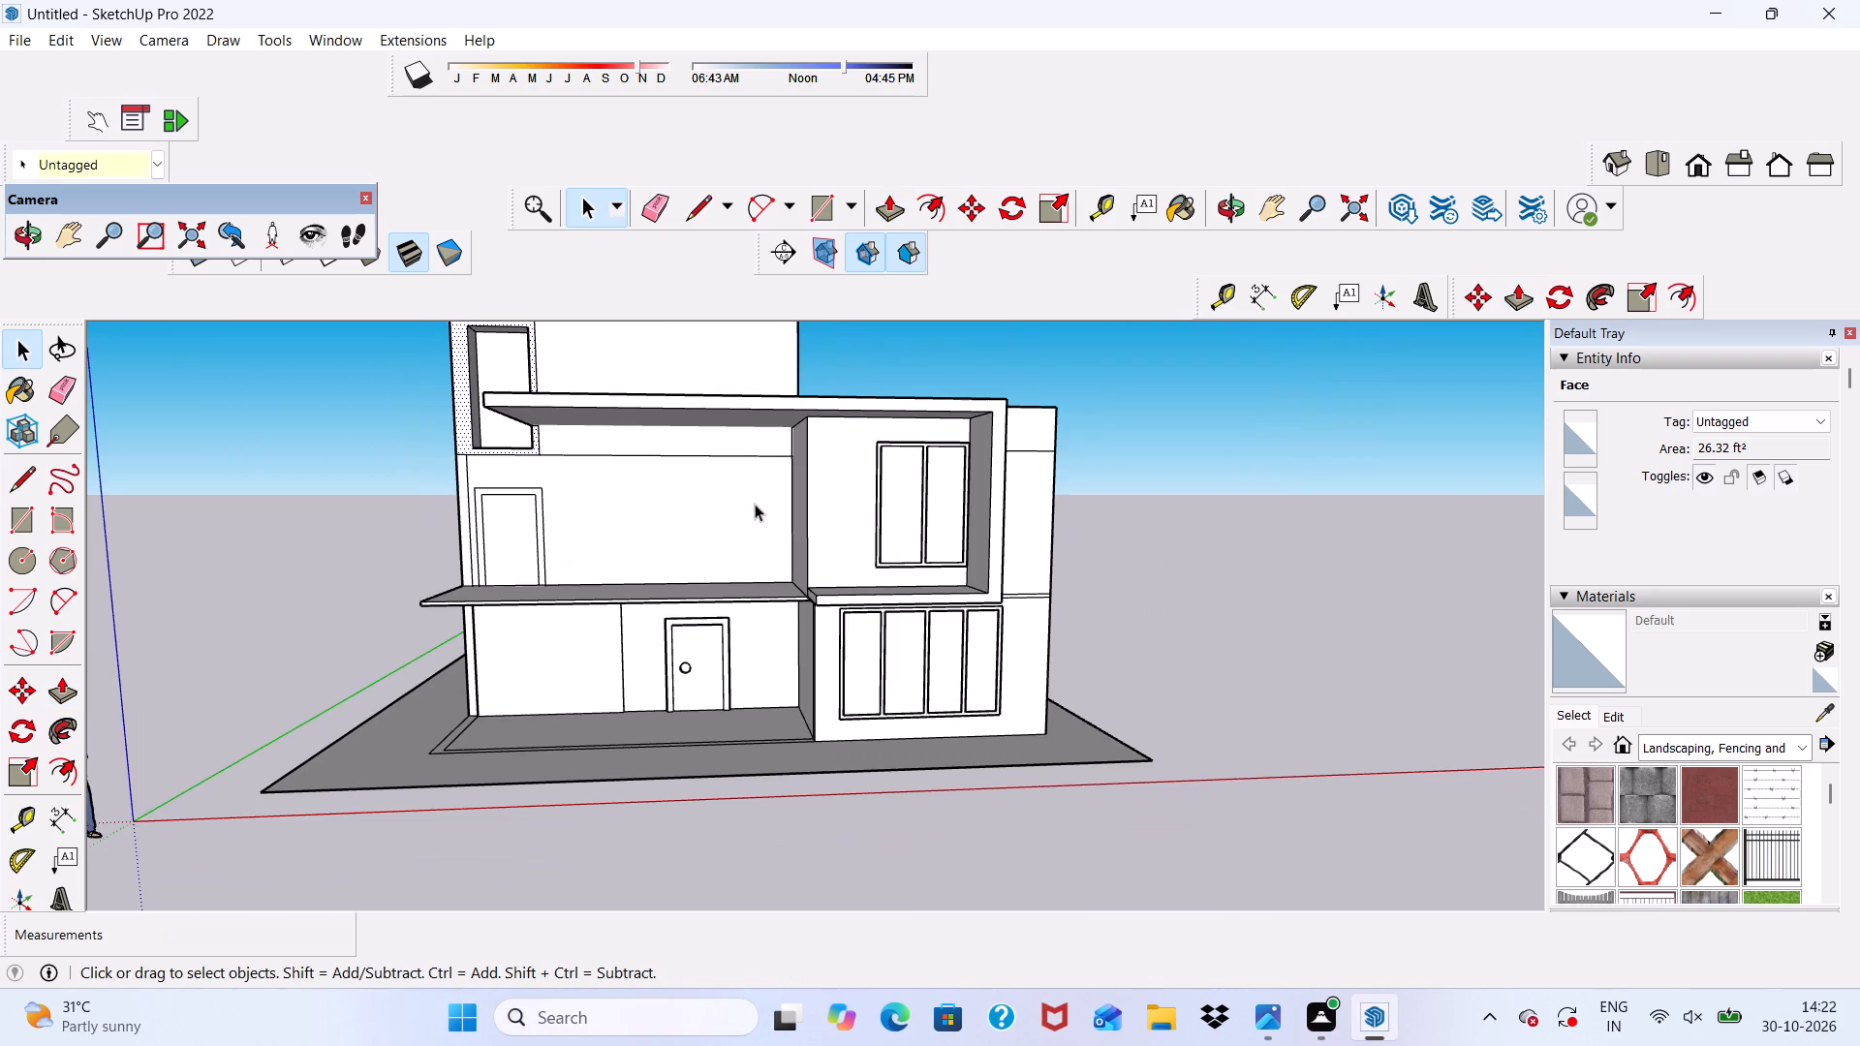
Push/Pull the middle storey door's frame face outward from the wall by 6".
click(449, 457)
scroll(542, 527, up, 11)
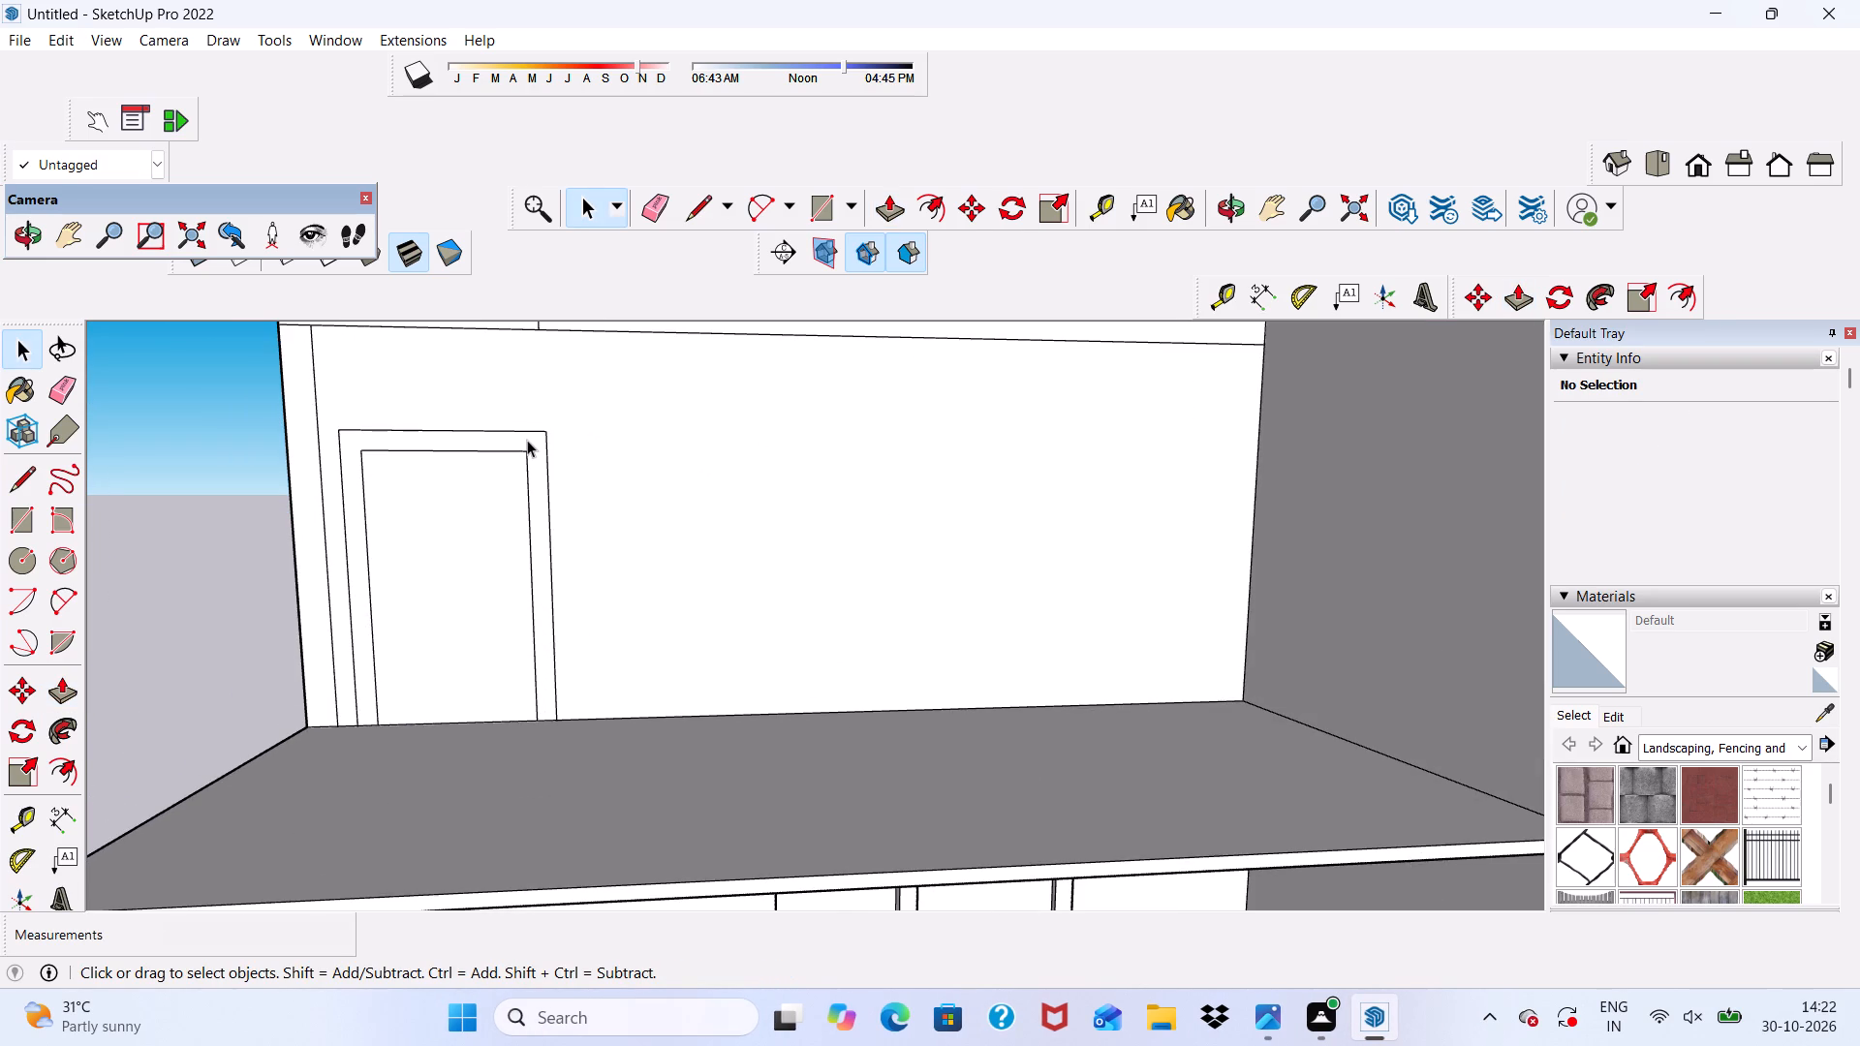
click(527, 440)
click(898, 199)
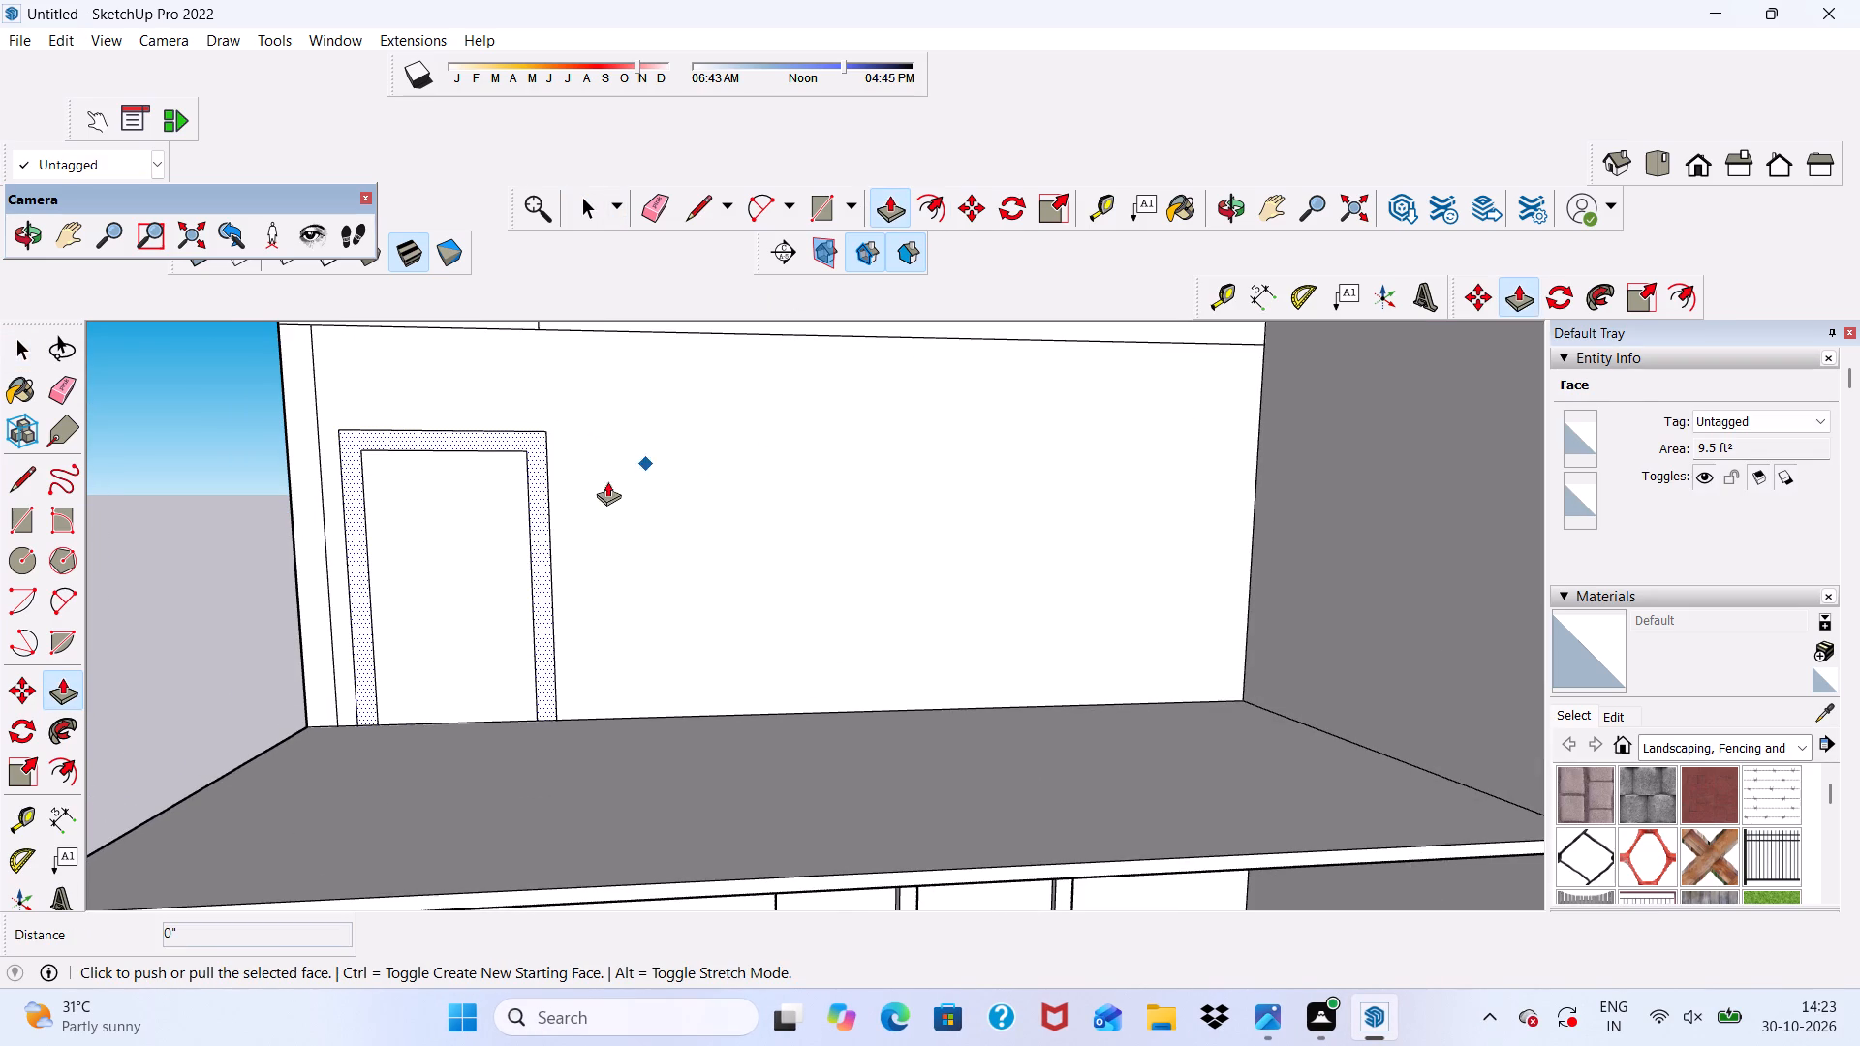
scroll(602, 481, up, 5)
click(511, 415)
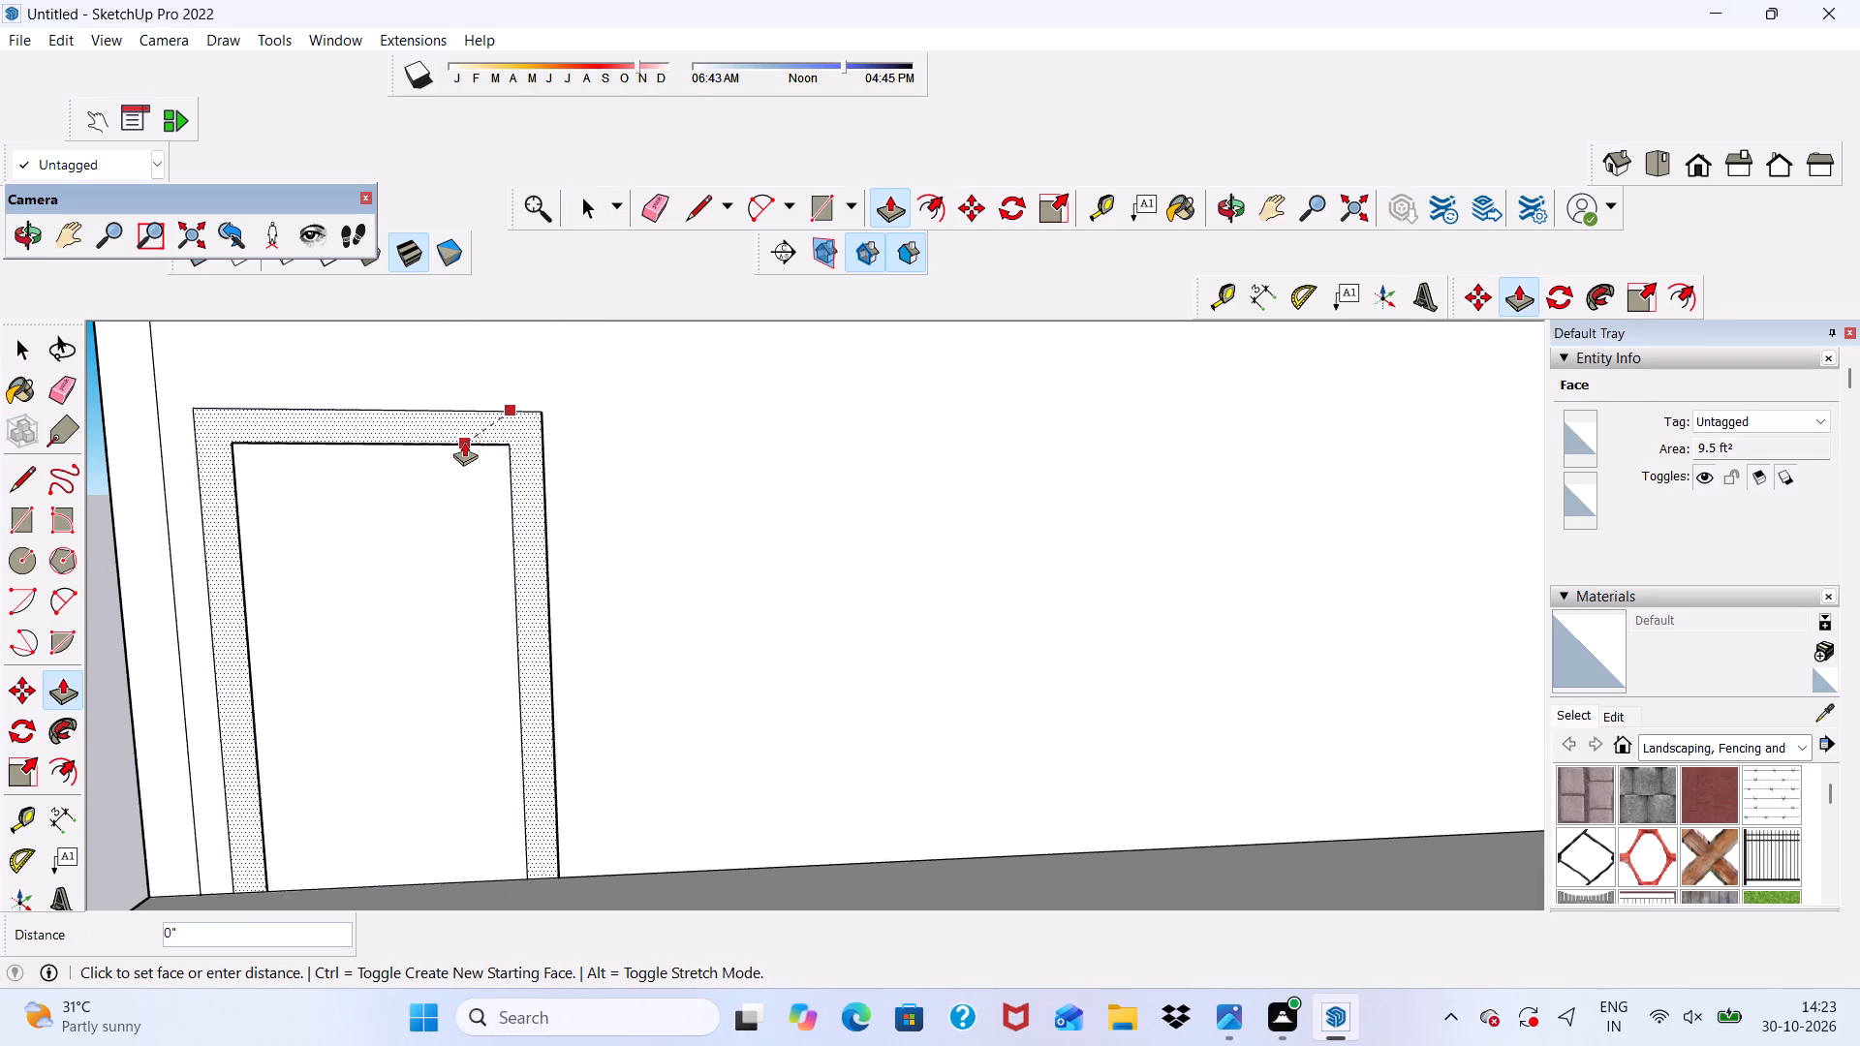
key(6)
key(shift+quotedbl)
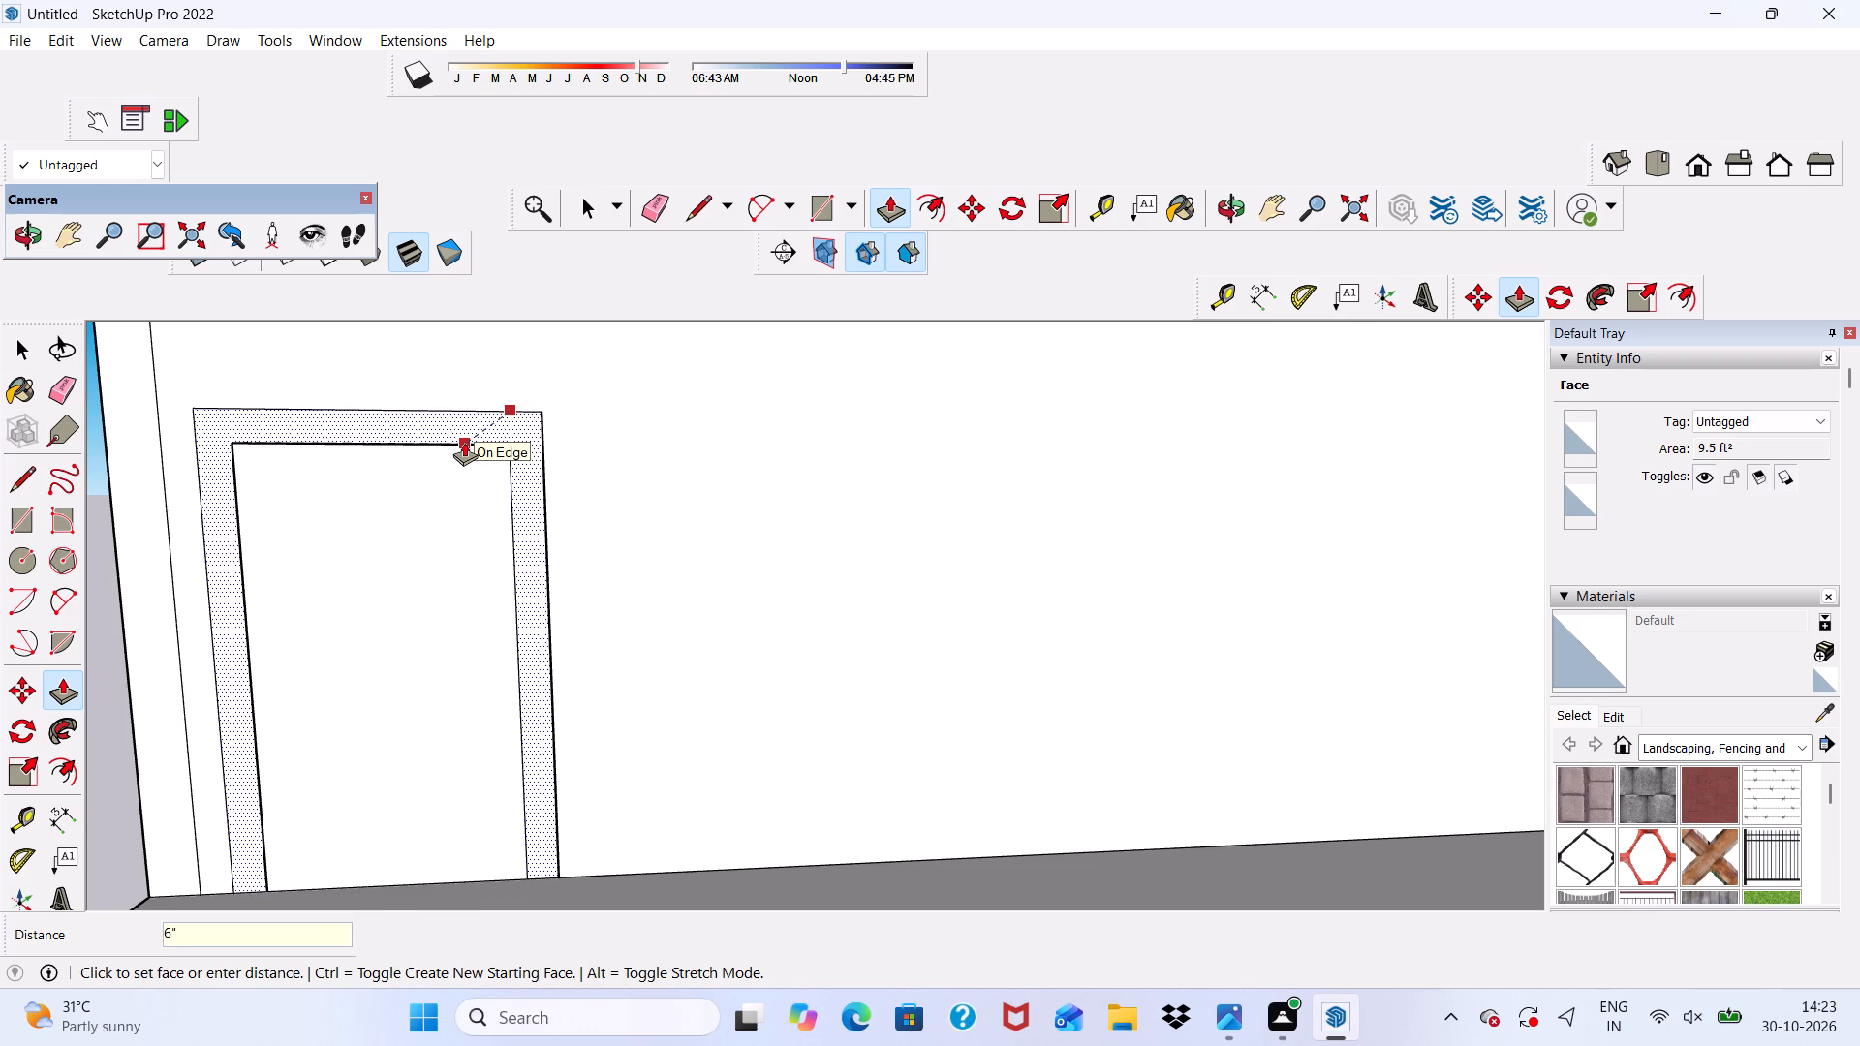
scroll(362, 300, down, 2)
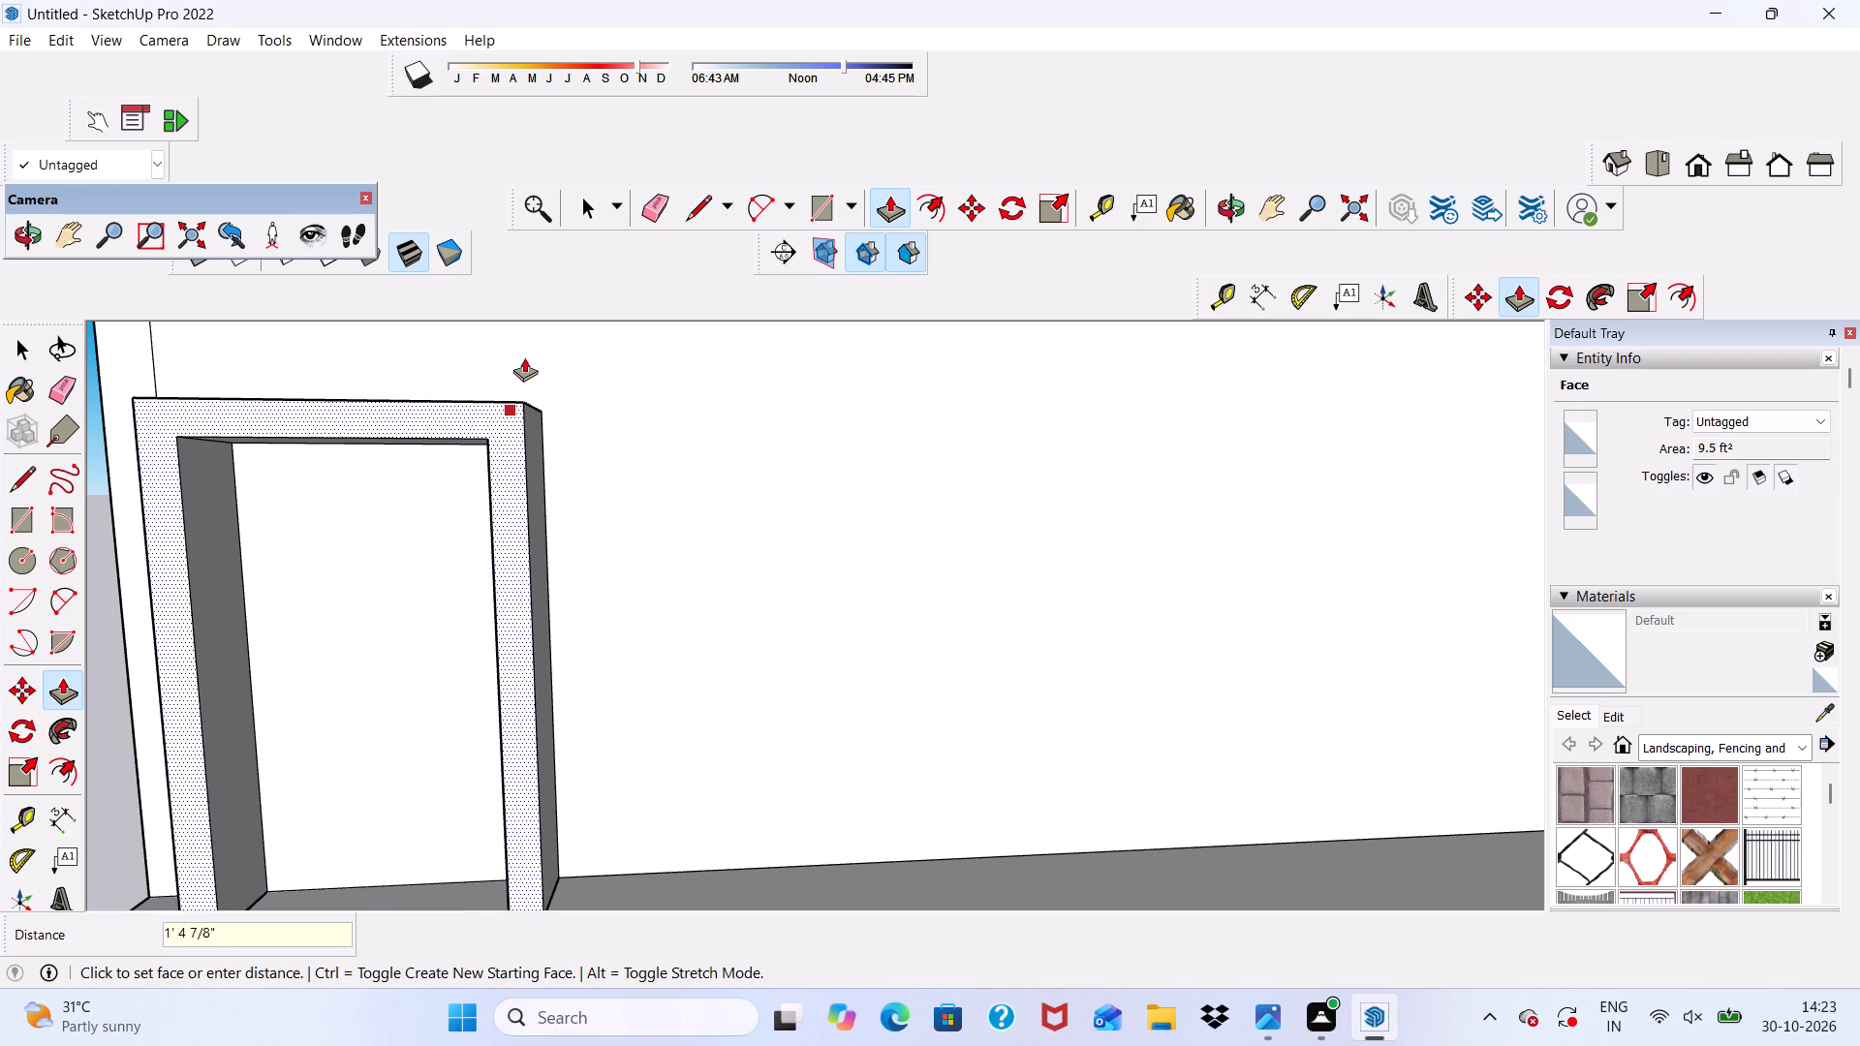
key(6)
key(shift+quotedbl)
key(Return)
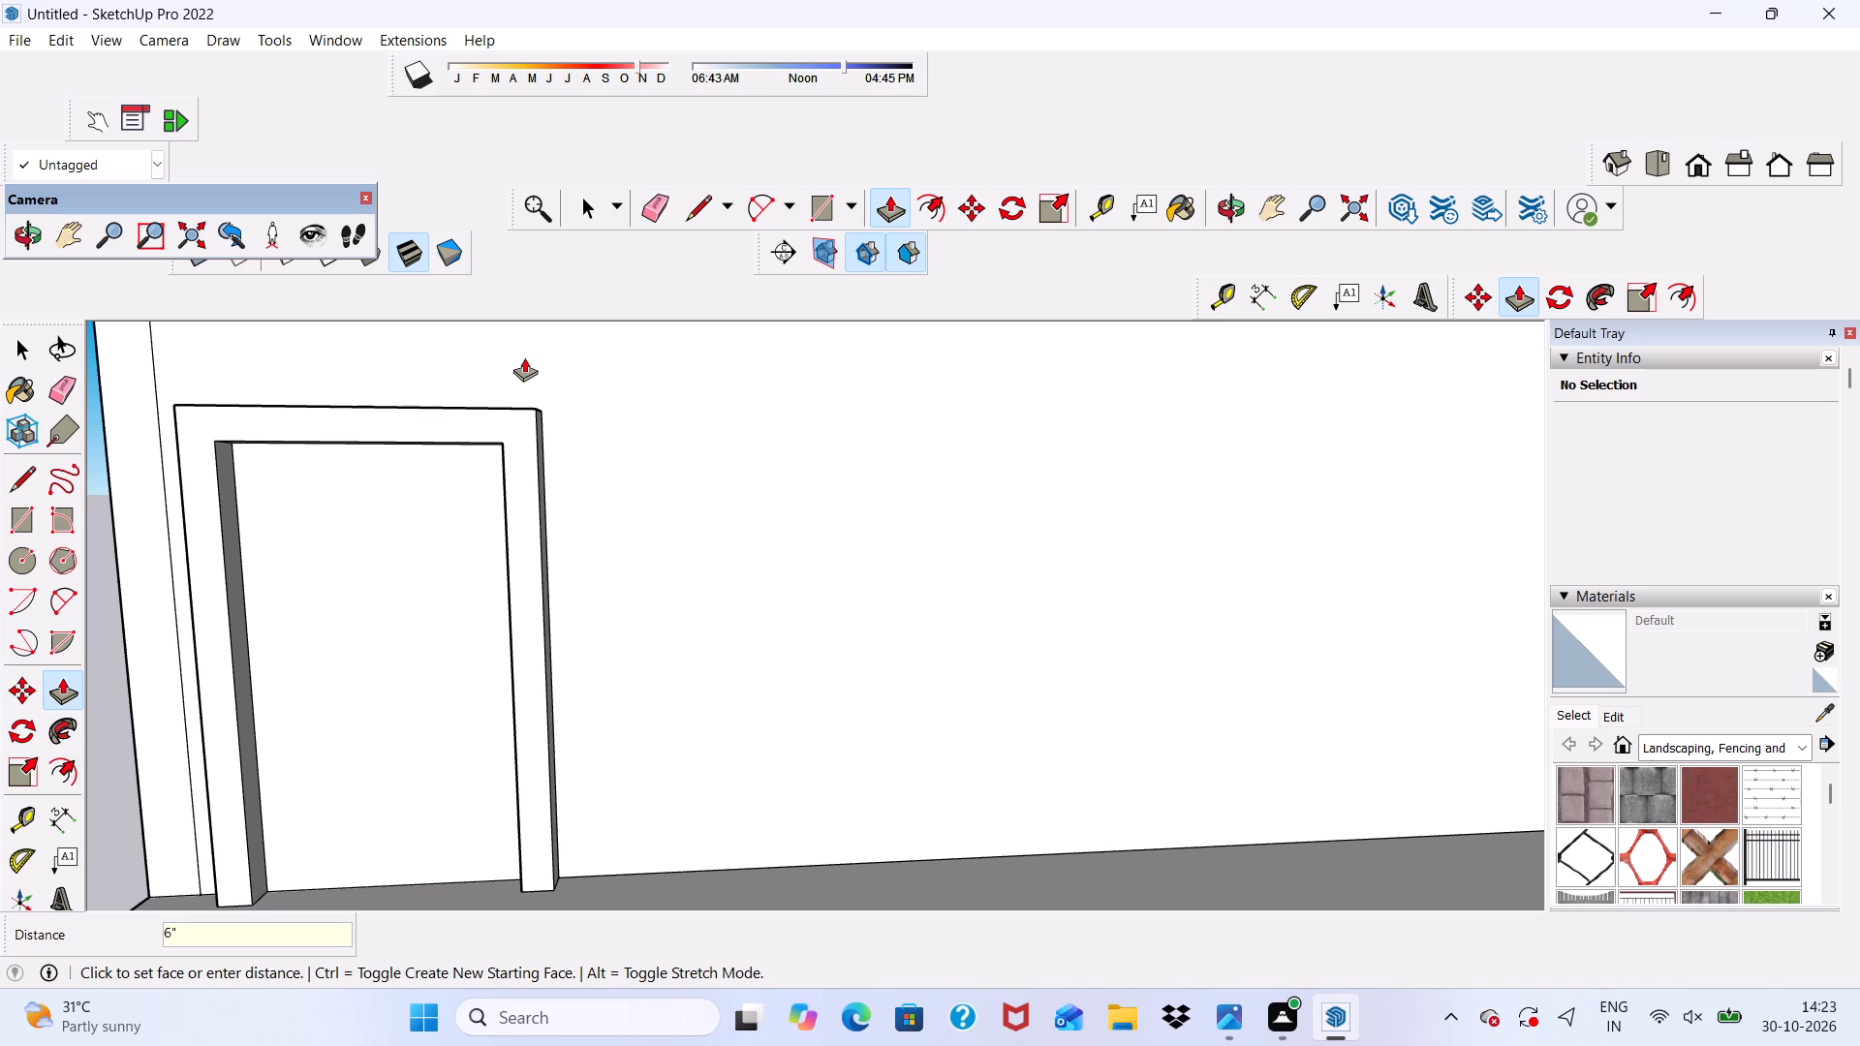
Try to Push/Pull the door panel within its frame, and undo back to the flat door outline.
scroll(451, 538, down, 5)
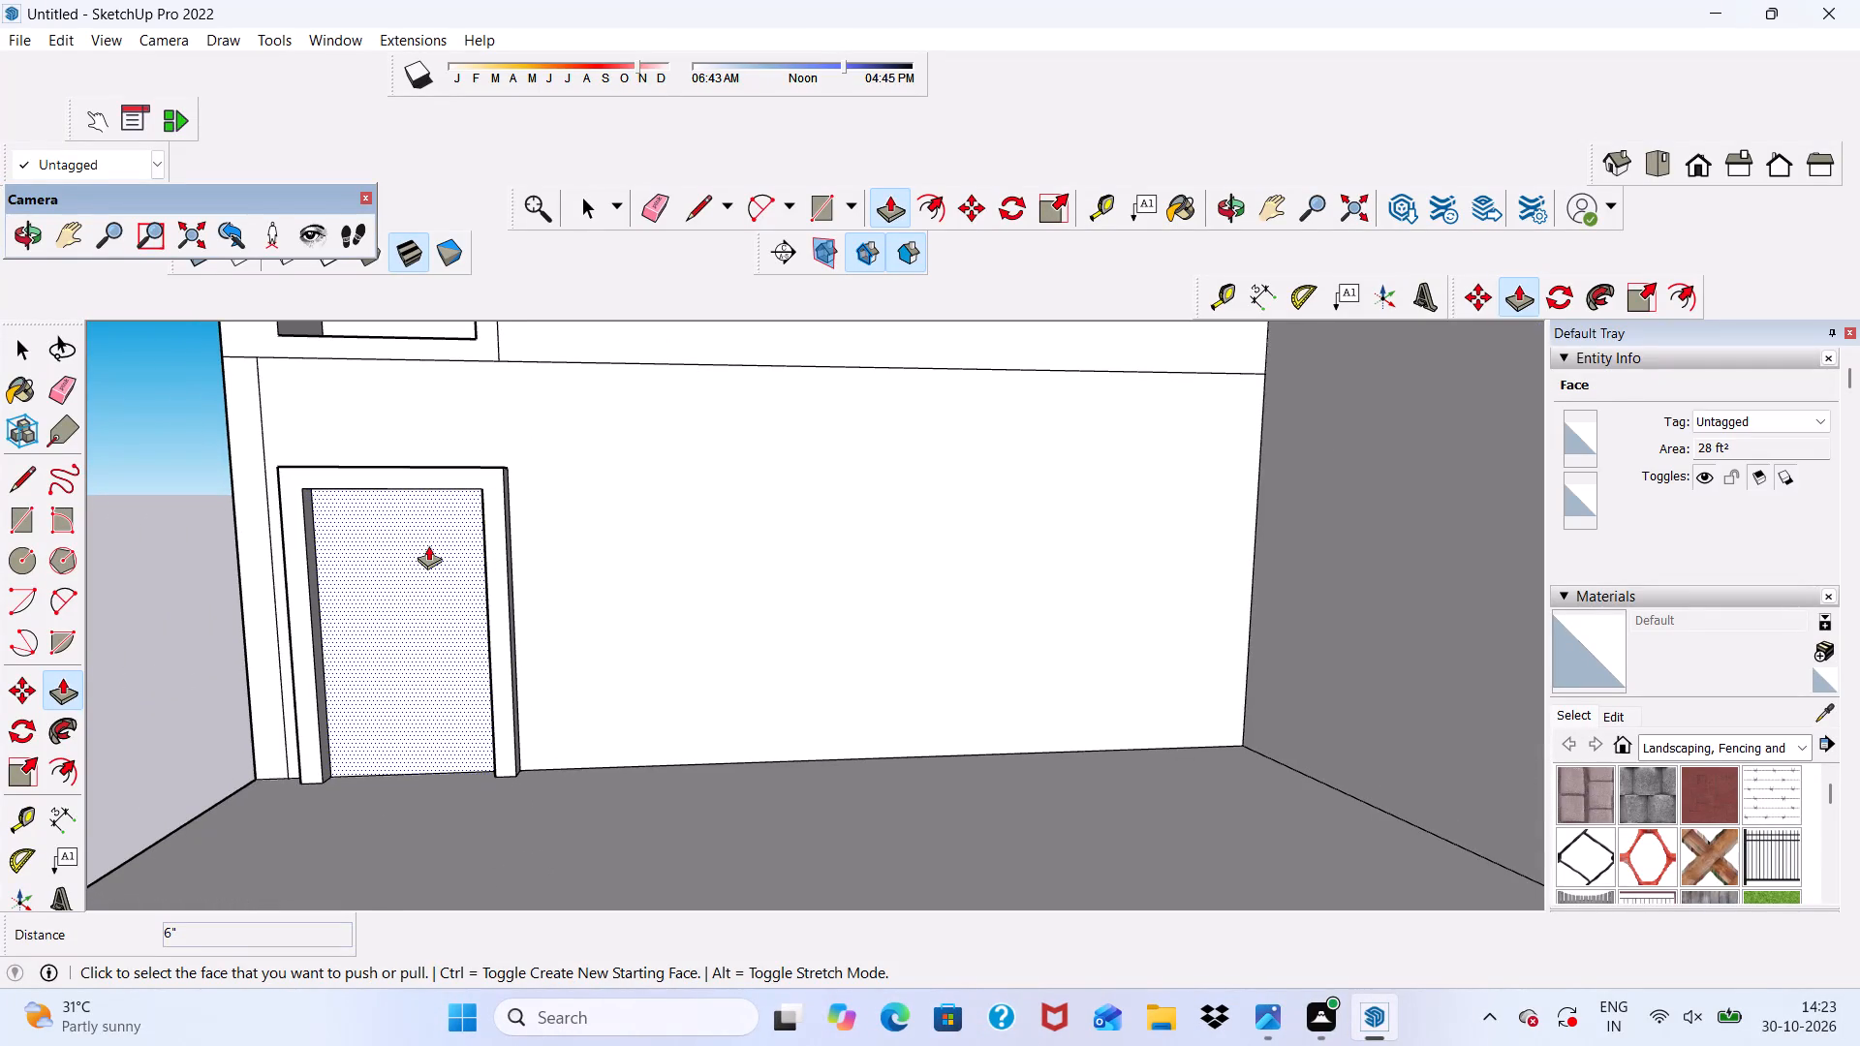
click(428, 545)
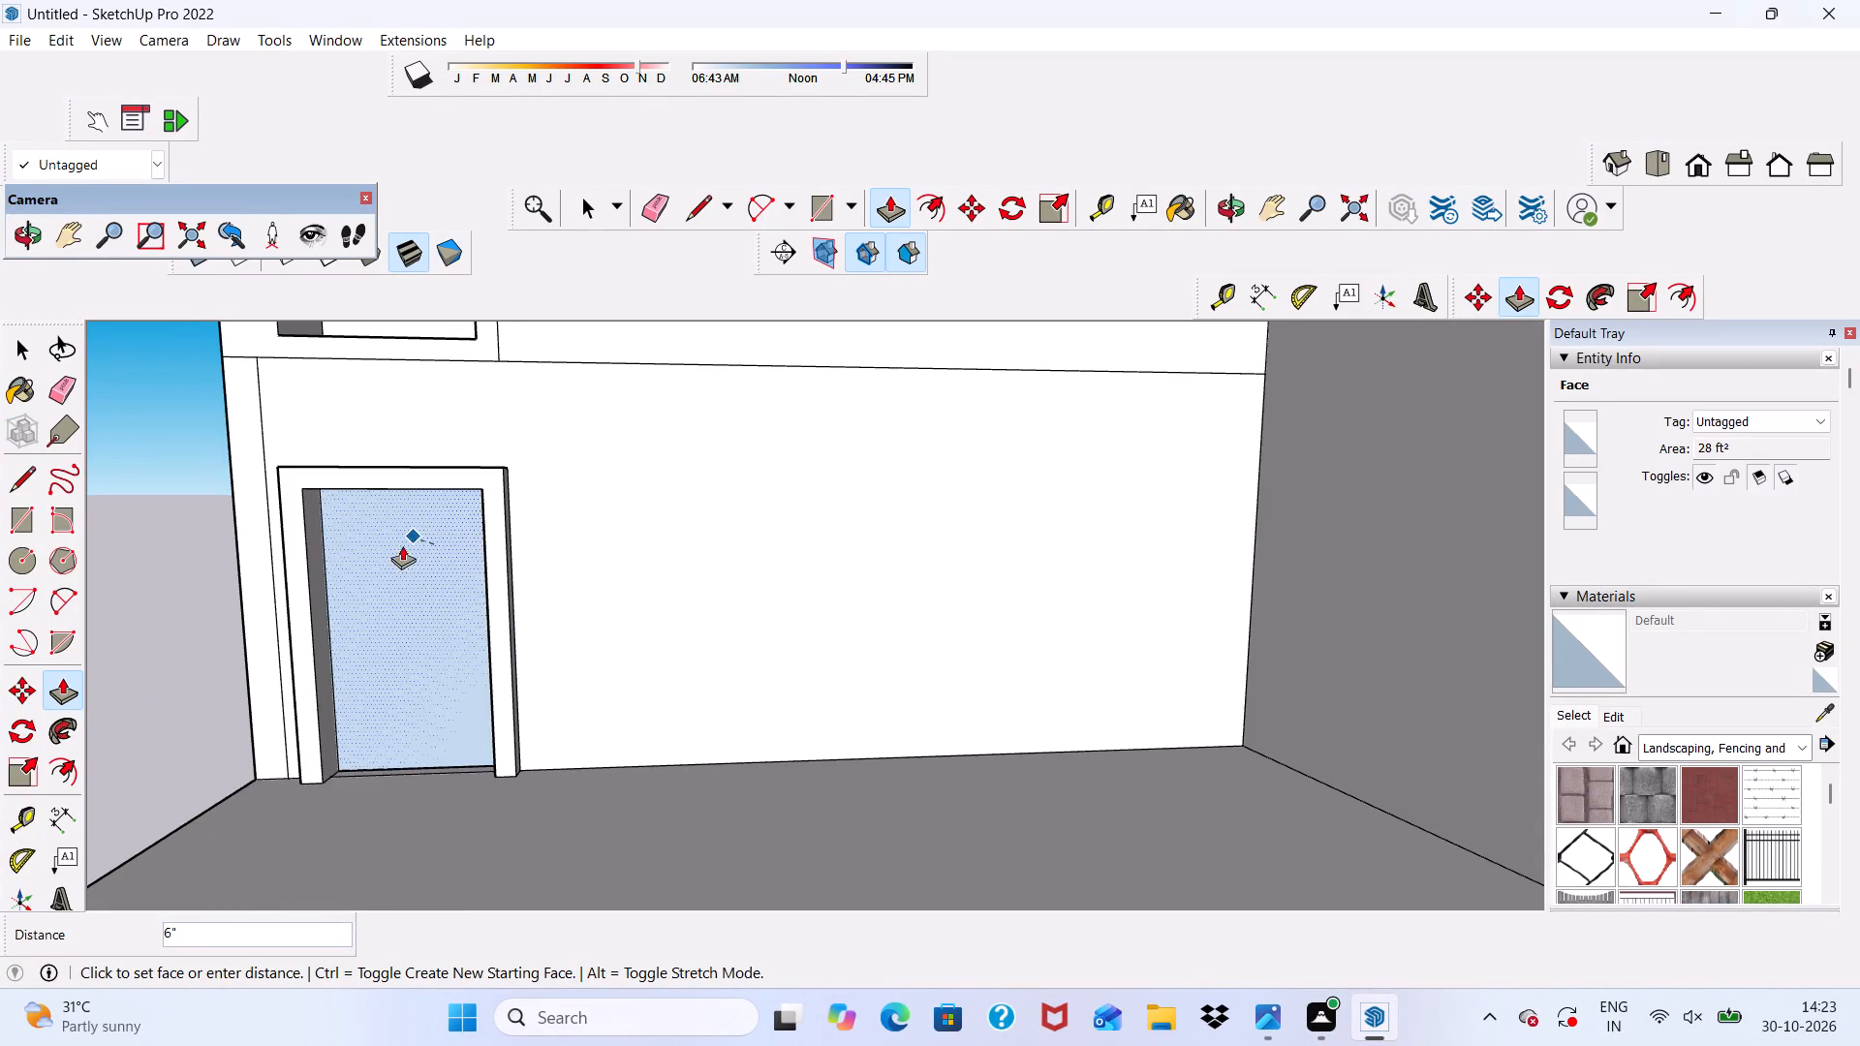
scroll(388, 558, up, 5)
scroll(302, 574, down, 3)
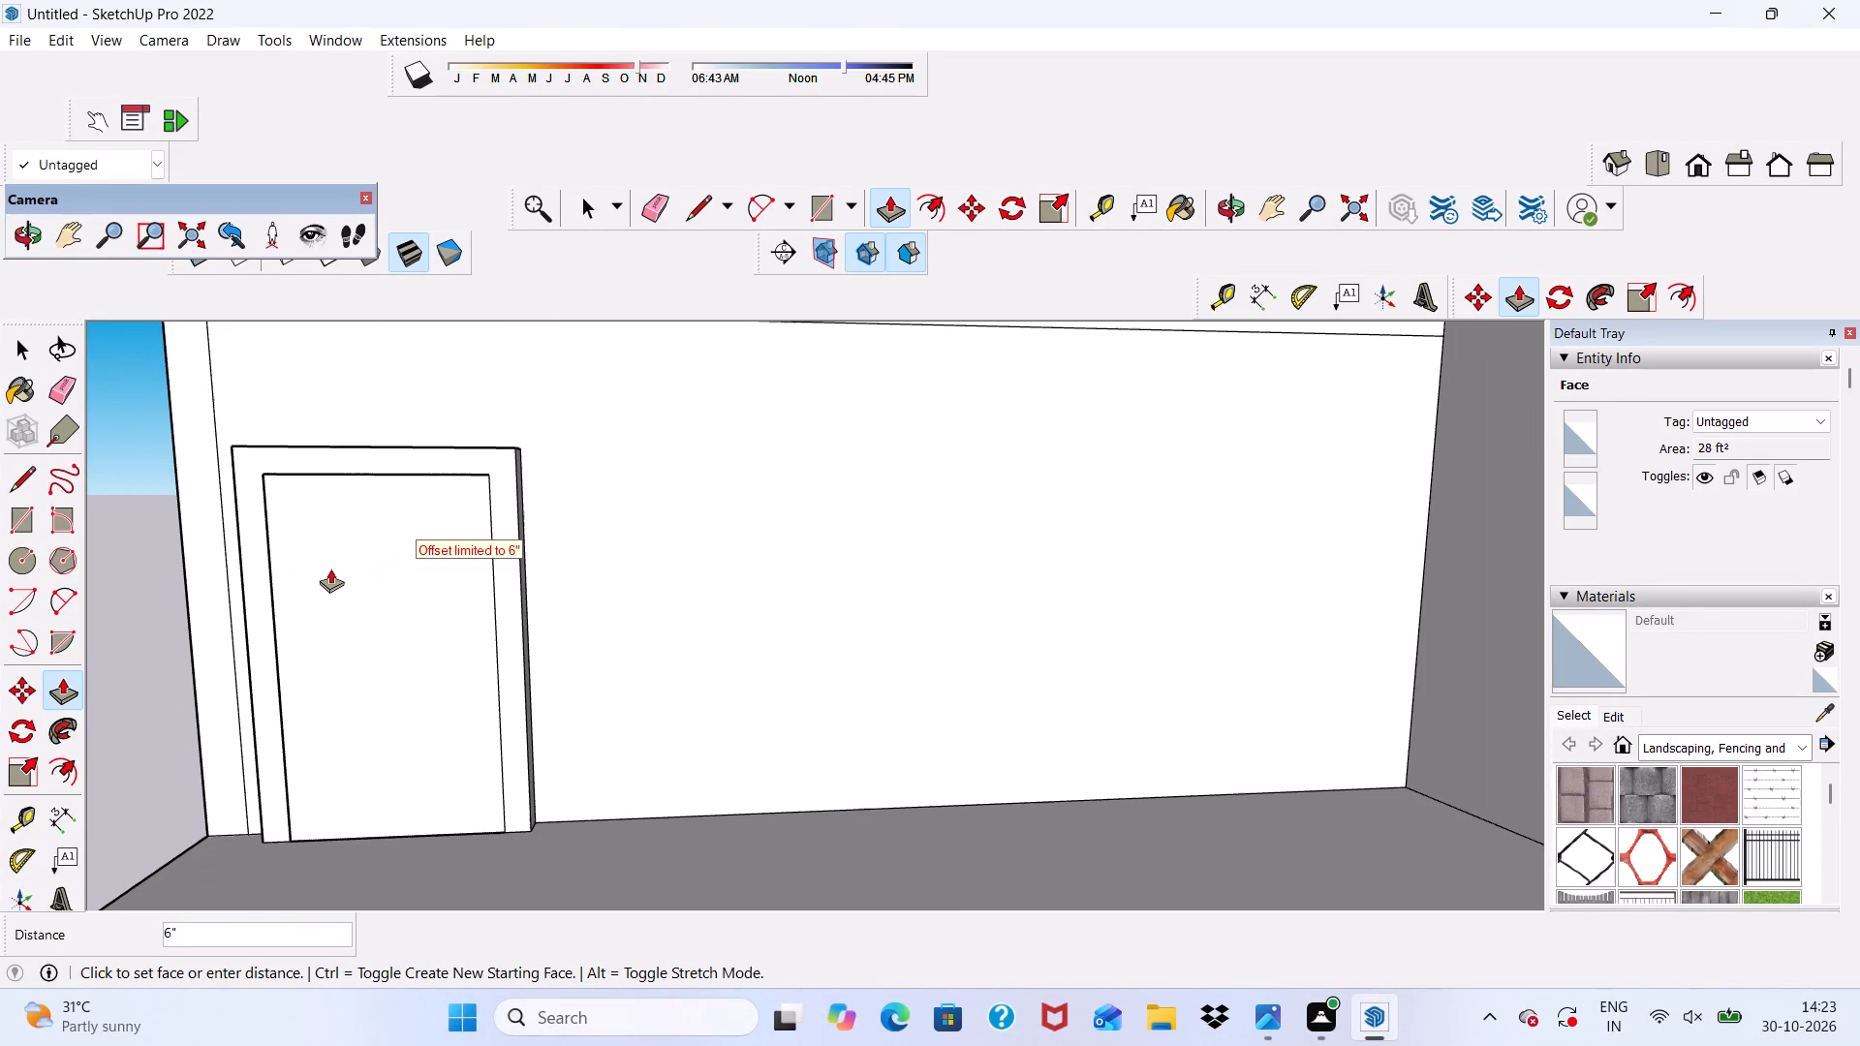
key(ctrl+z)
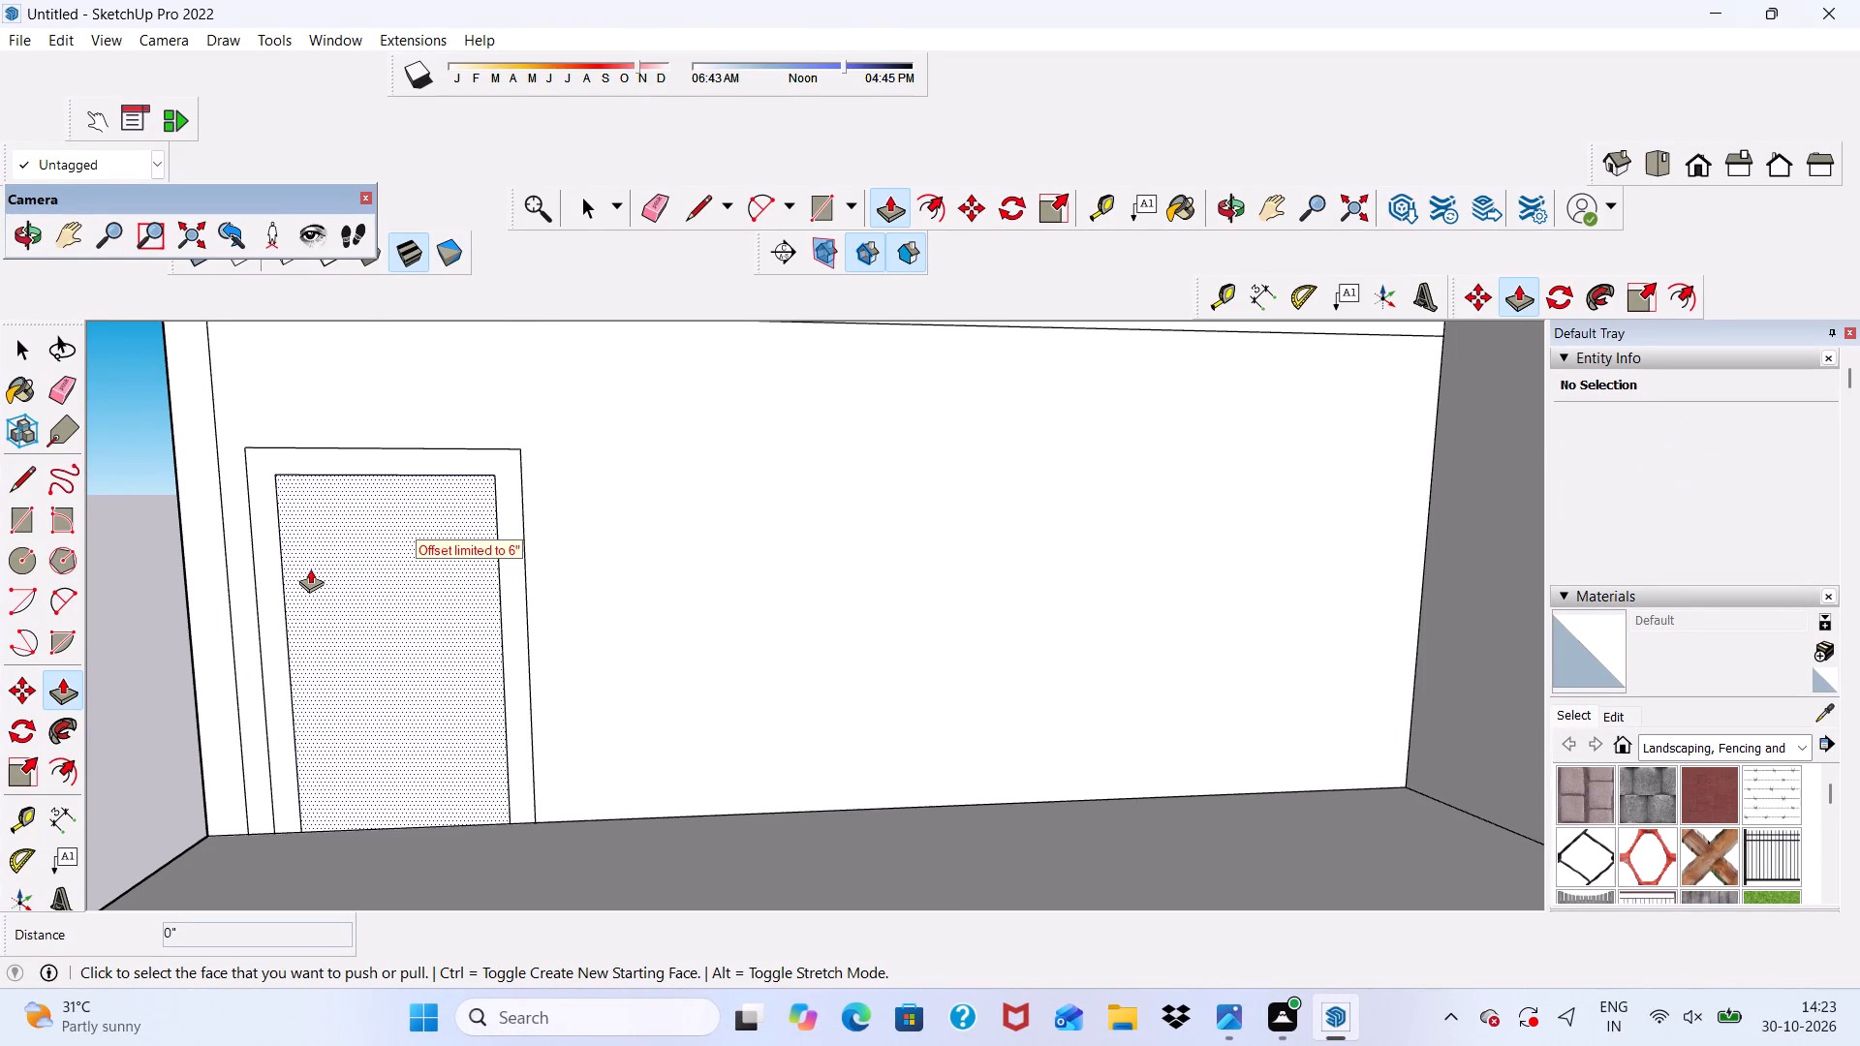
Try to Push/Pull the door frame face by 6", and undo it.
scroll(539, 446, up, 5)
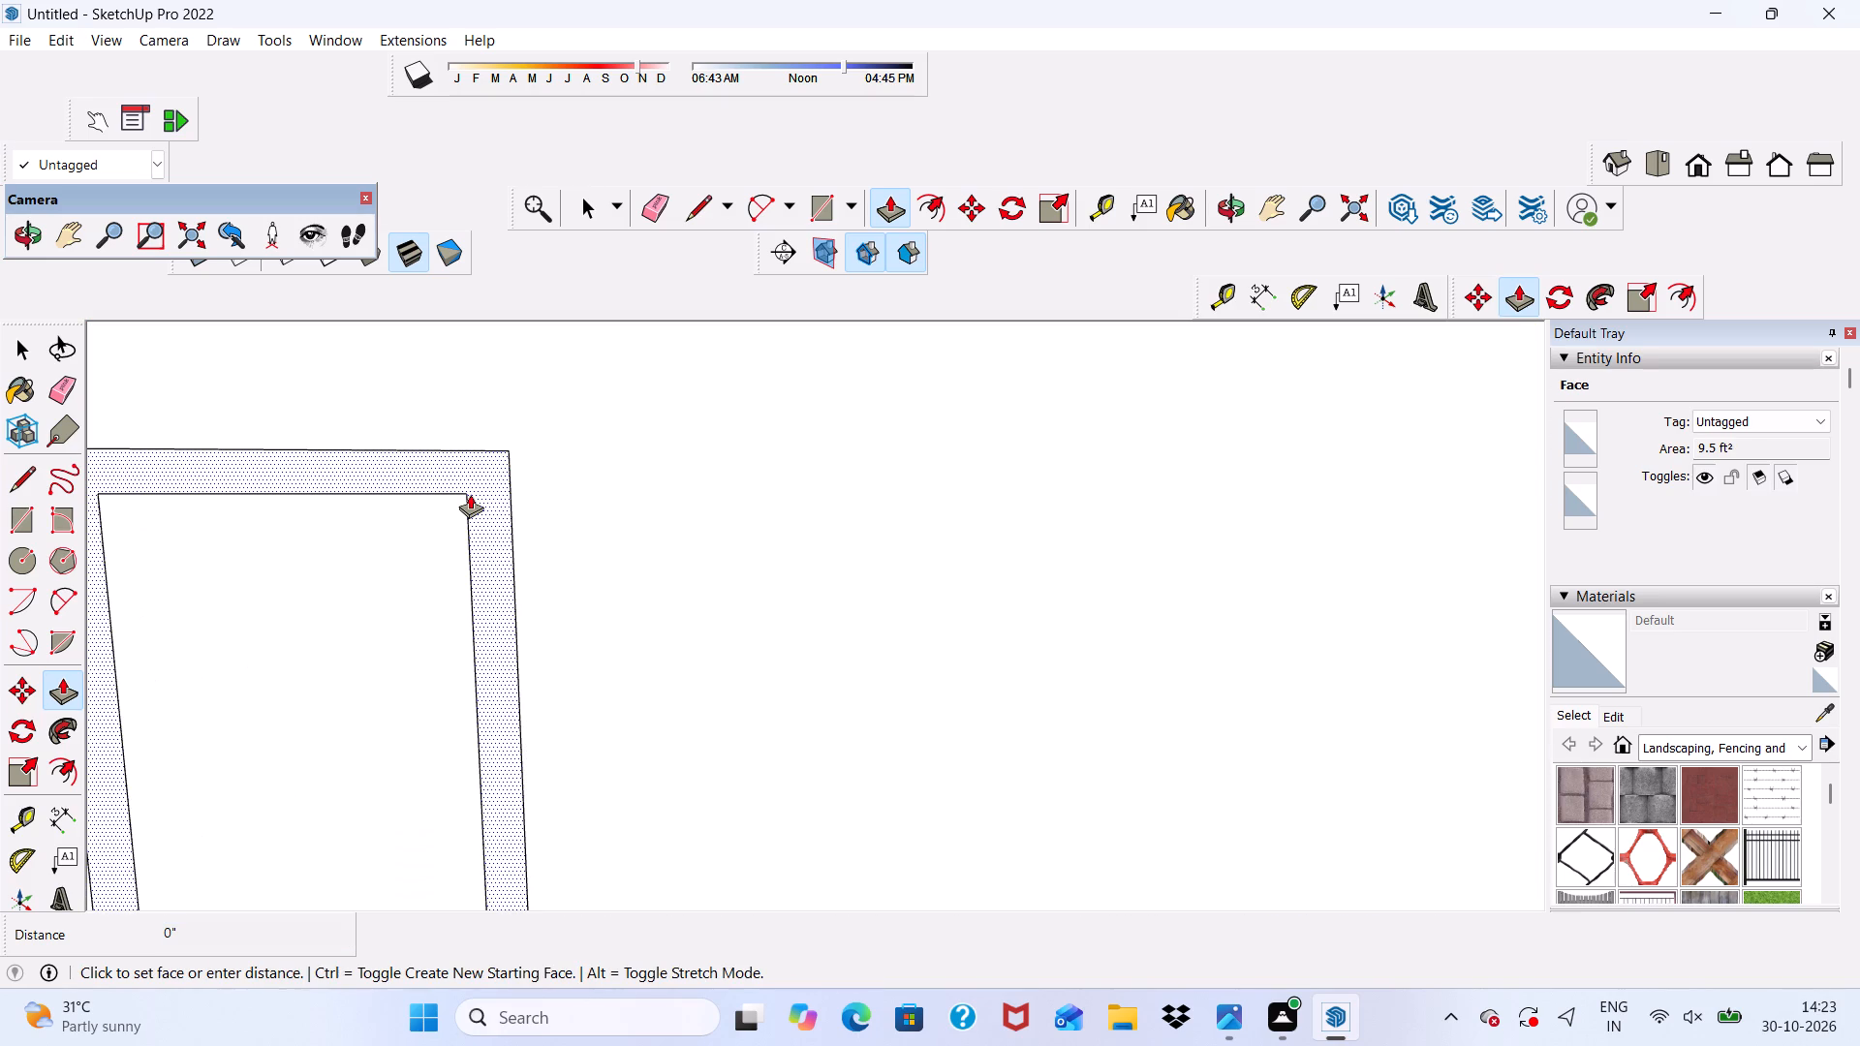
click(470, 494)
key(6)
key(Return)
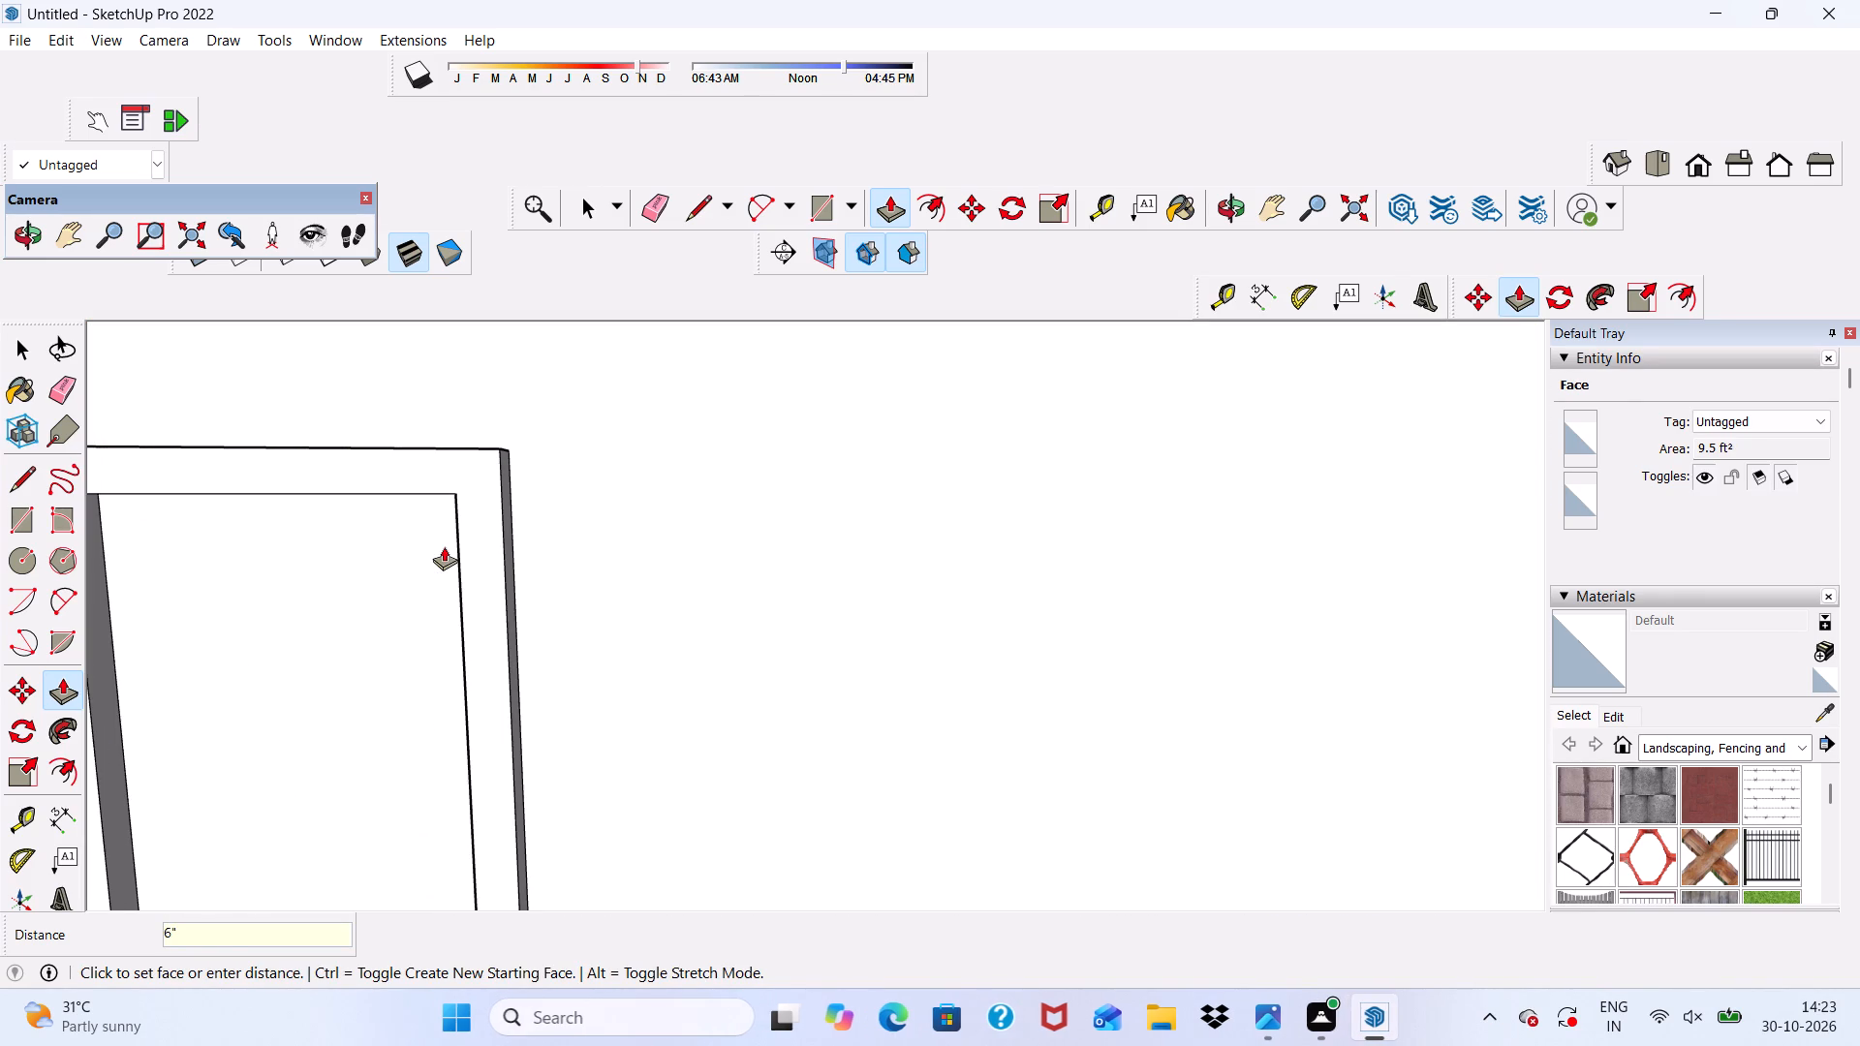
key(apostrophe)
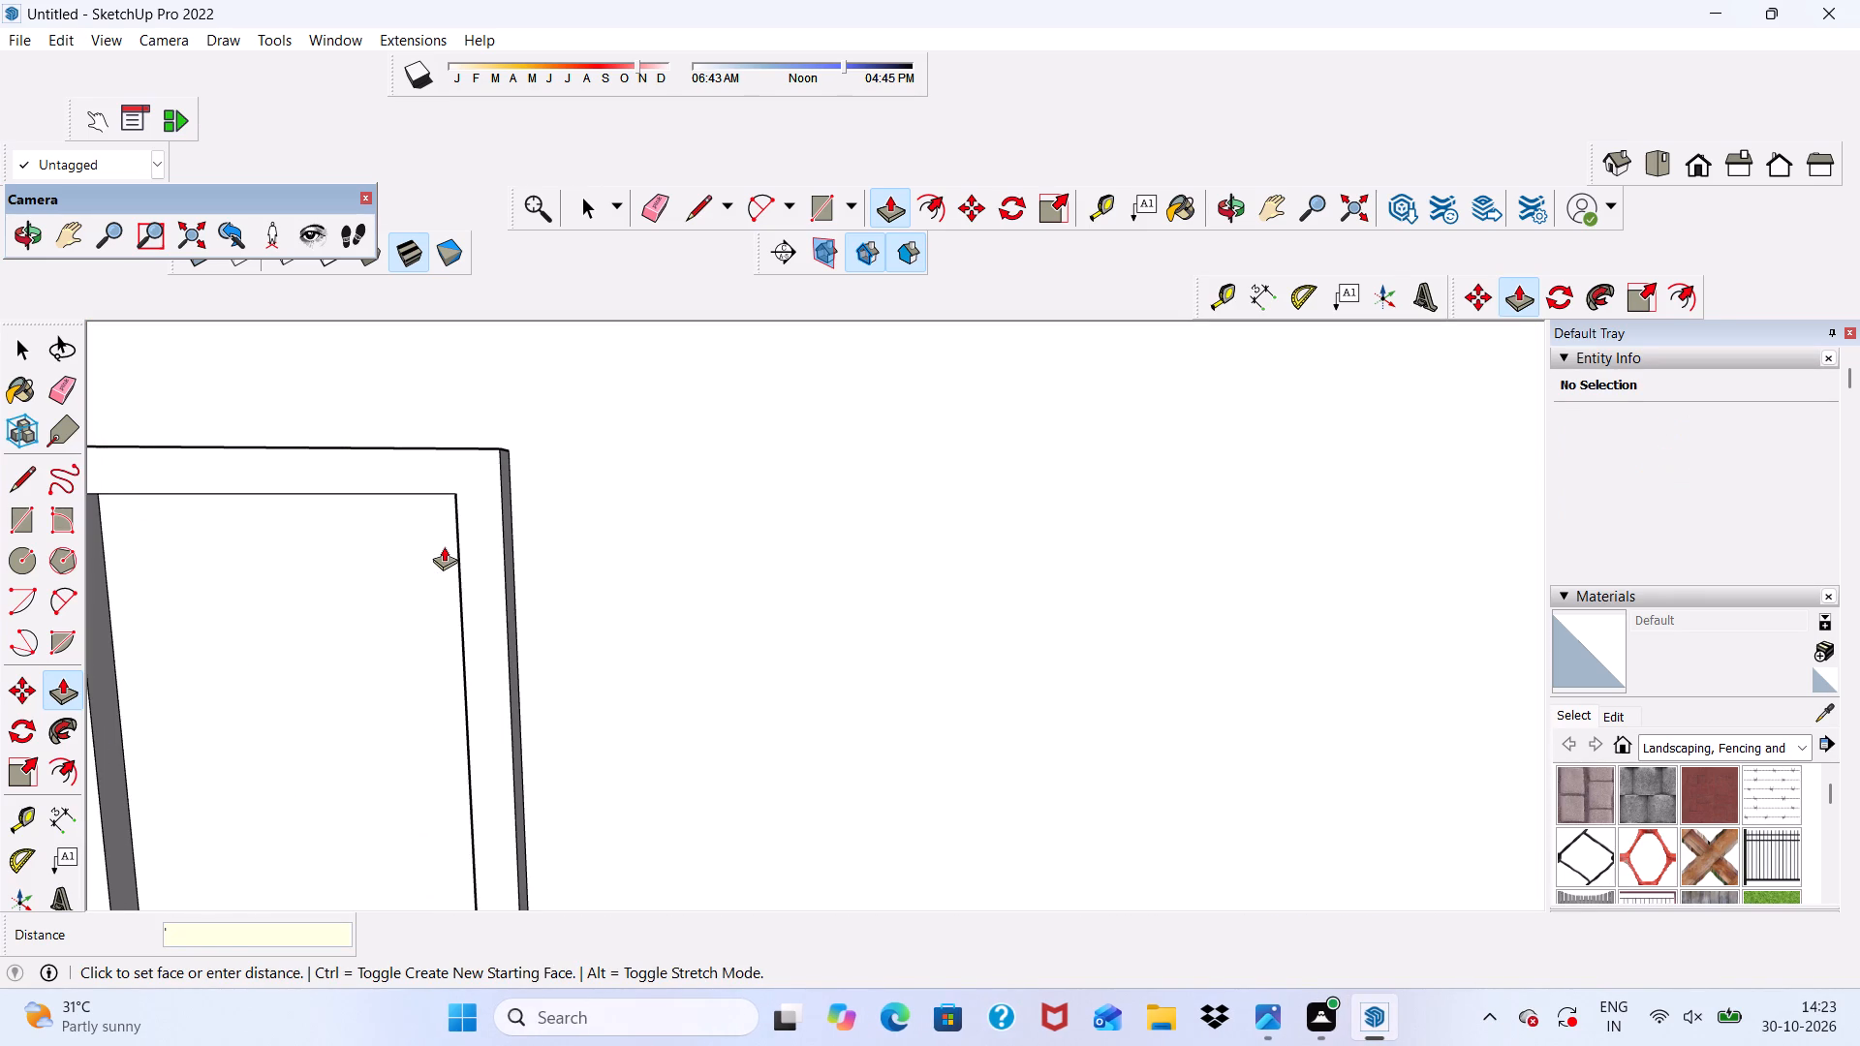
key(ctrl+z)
Push/Pull the middle storey door's frame face outward from the wall by 6".
scroll(444, 546, down, 1)
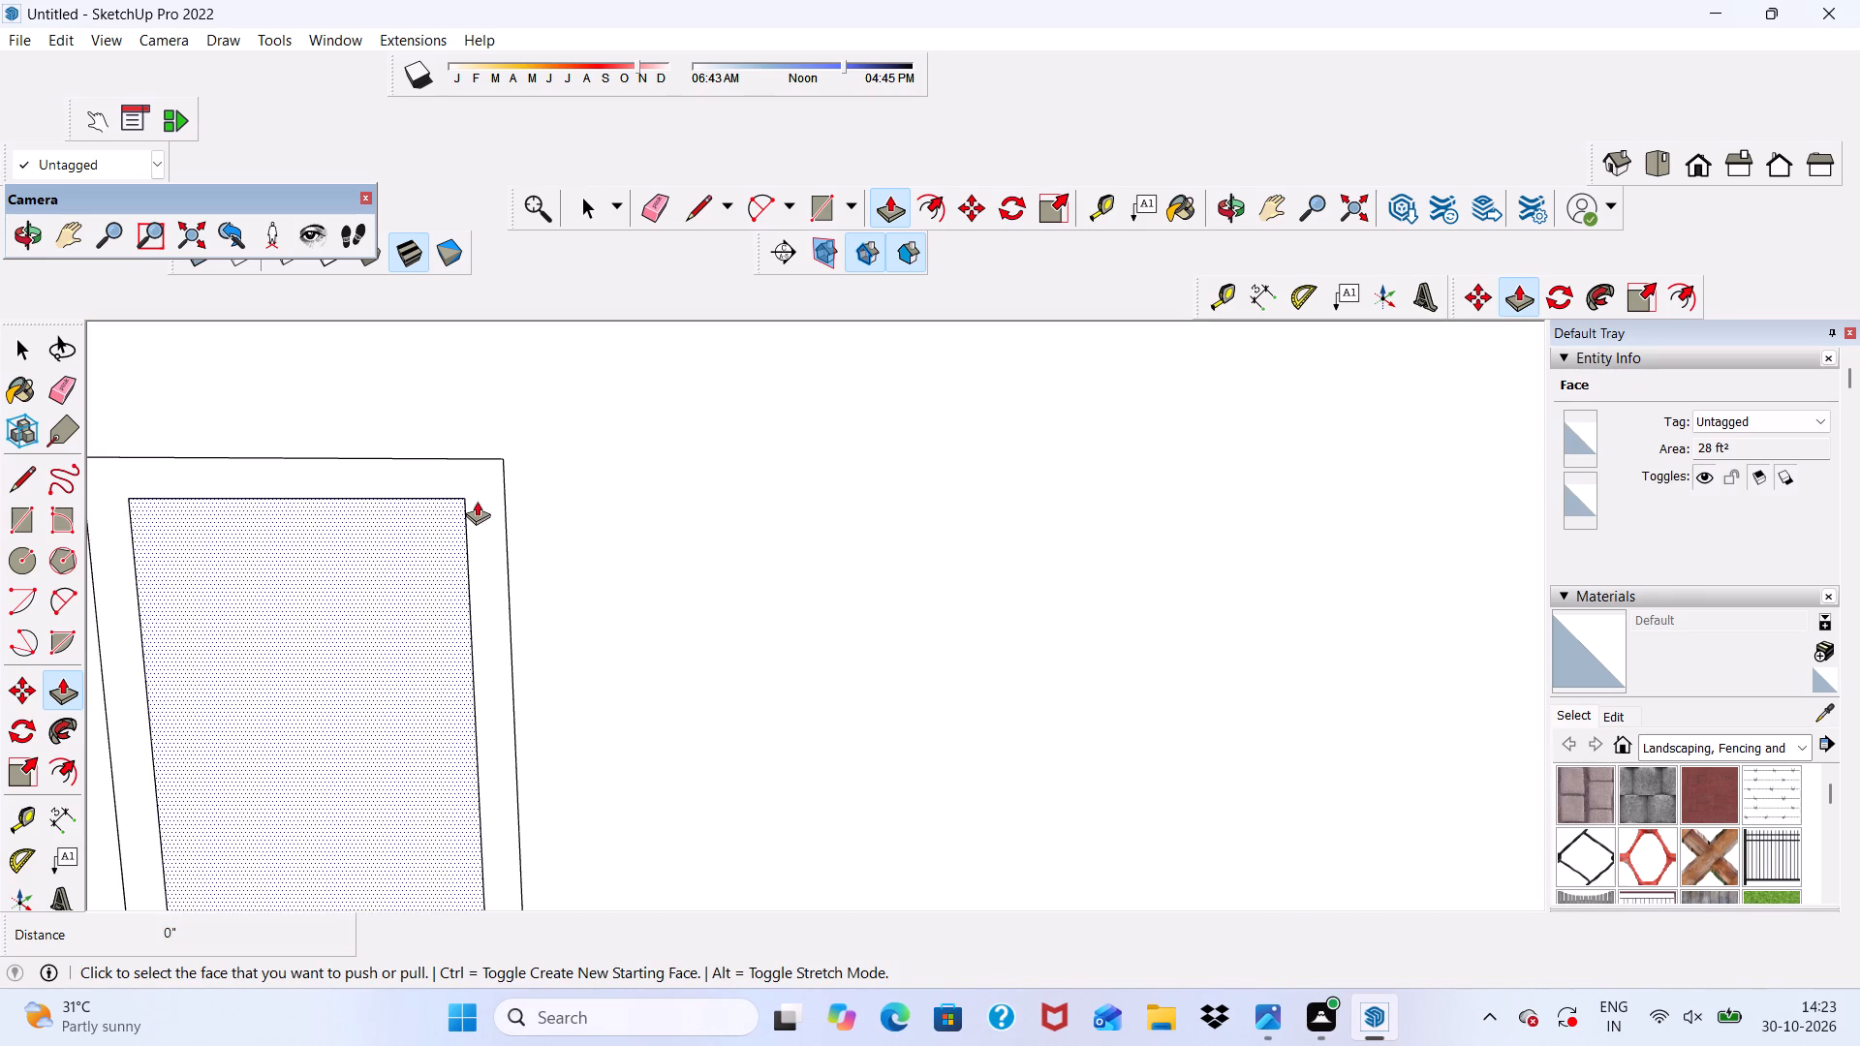
click(477, 501)
key(6)
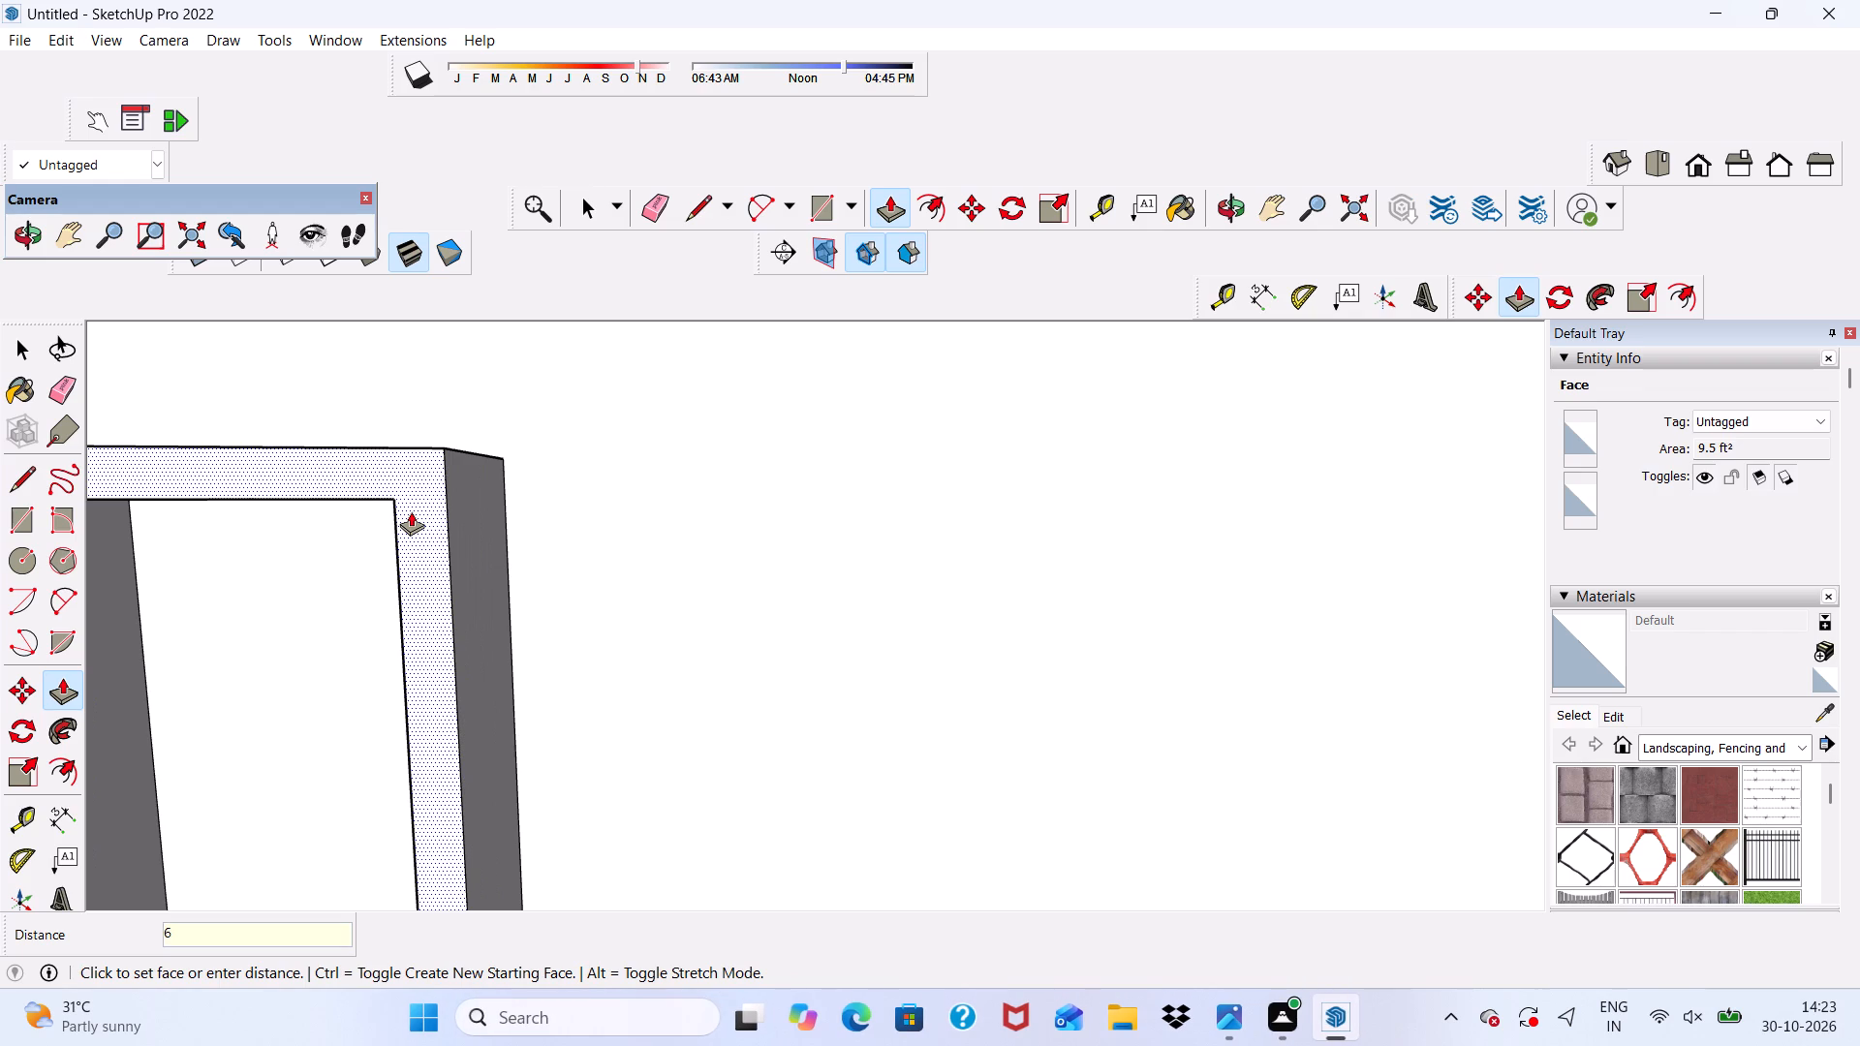
key(shift+quotedbl)
key(Return)
Push/Pull the door panel inside the frame outward by 3".
scroll(402, 537, down, 5)
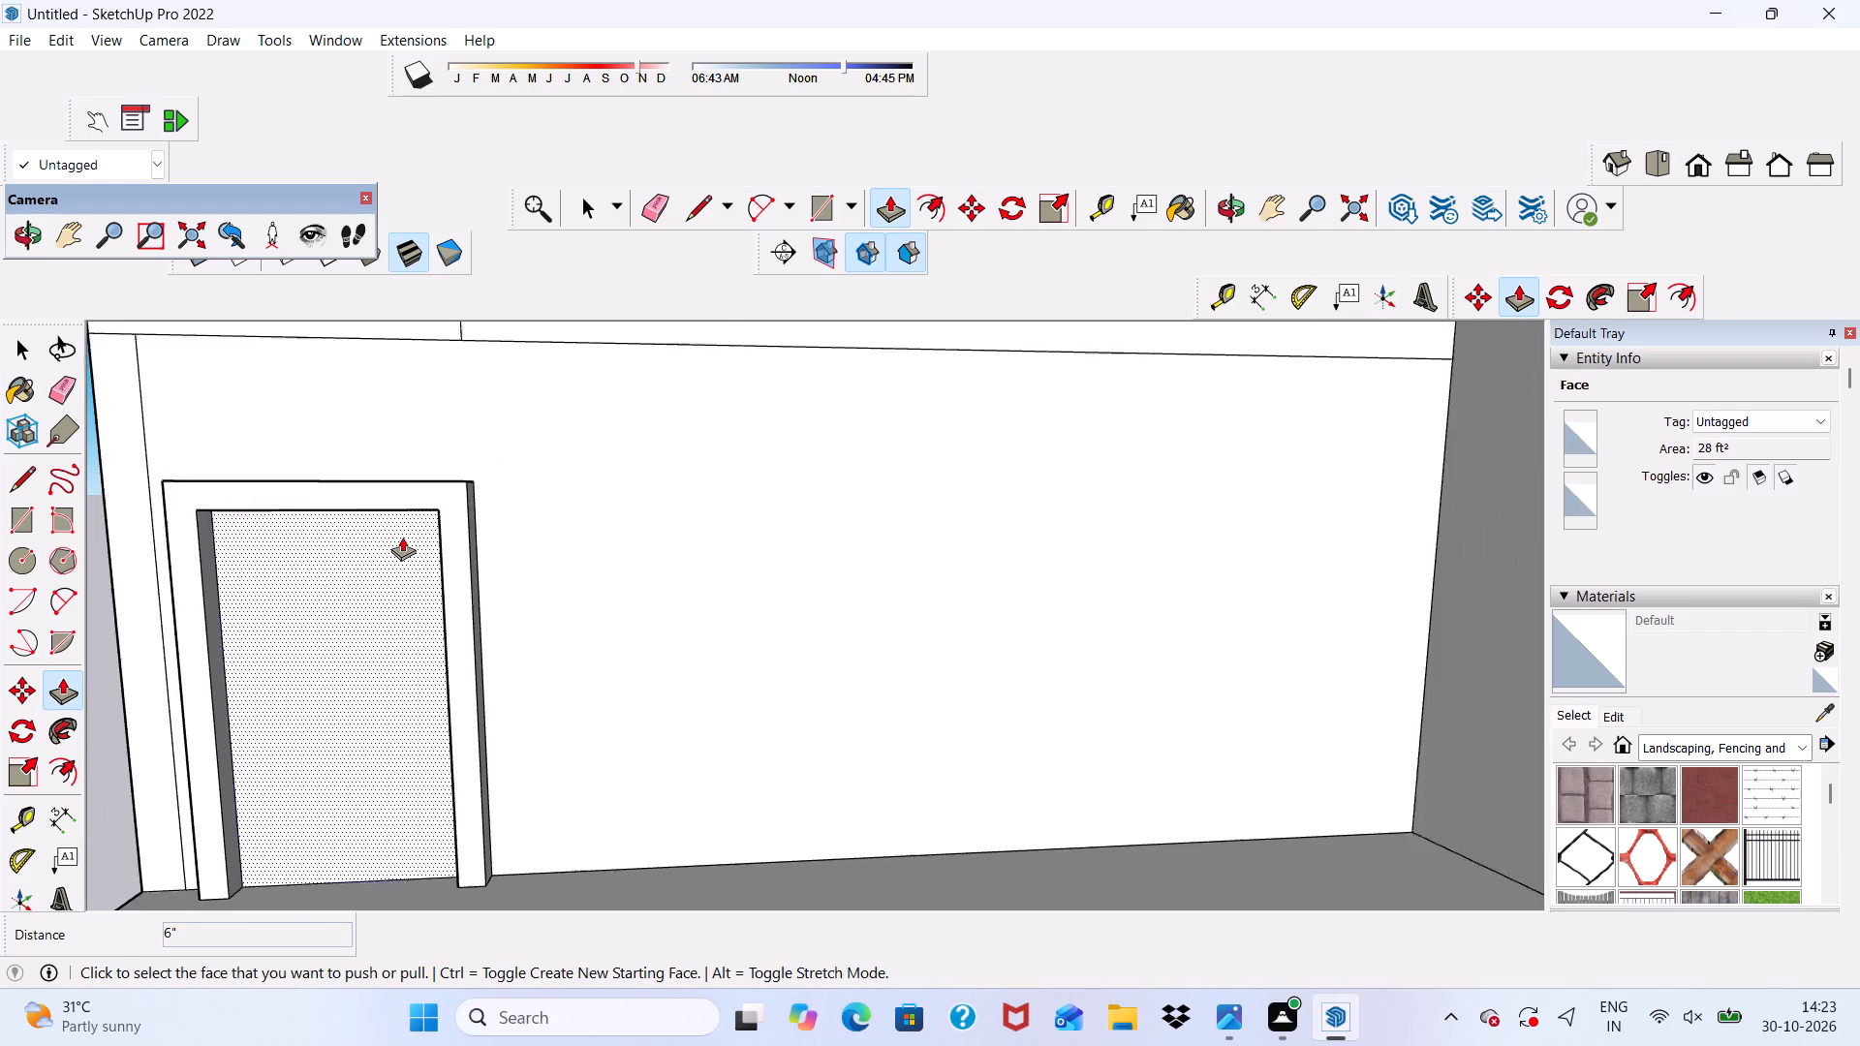
scroll(356, 606, up, 4)
click(356, 606)
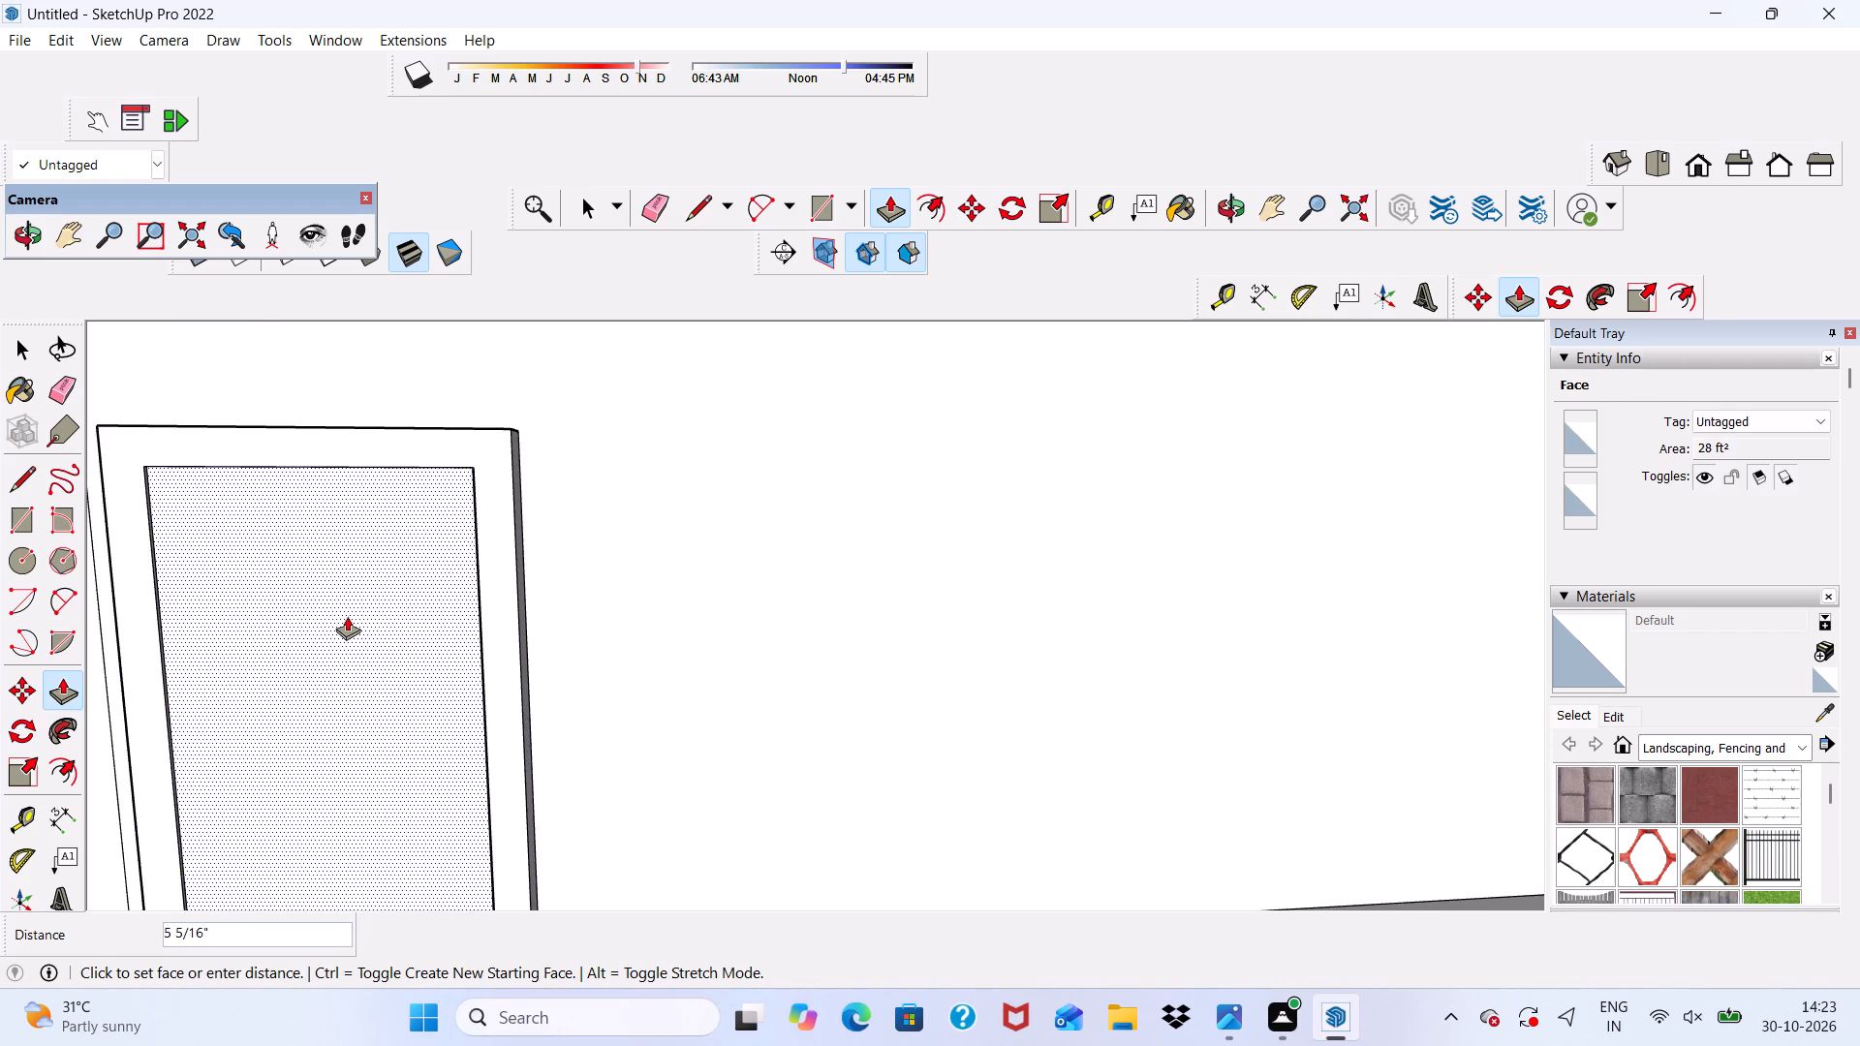
key(3)
key(shift+quotedbl)
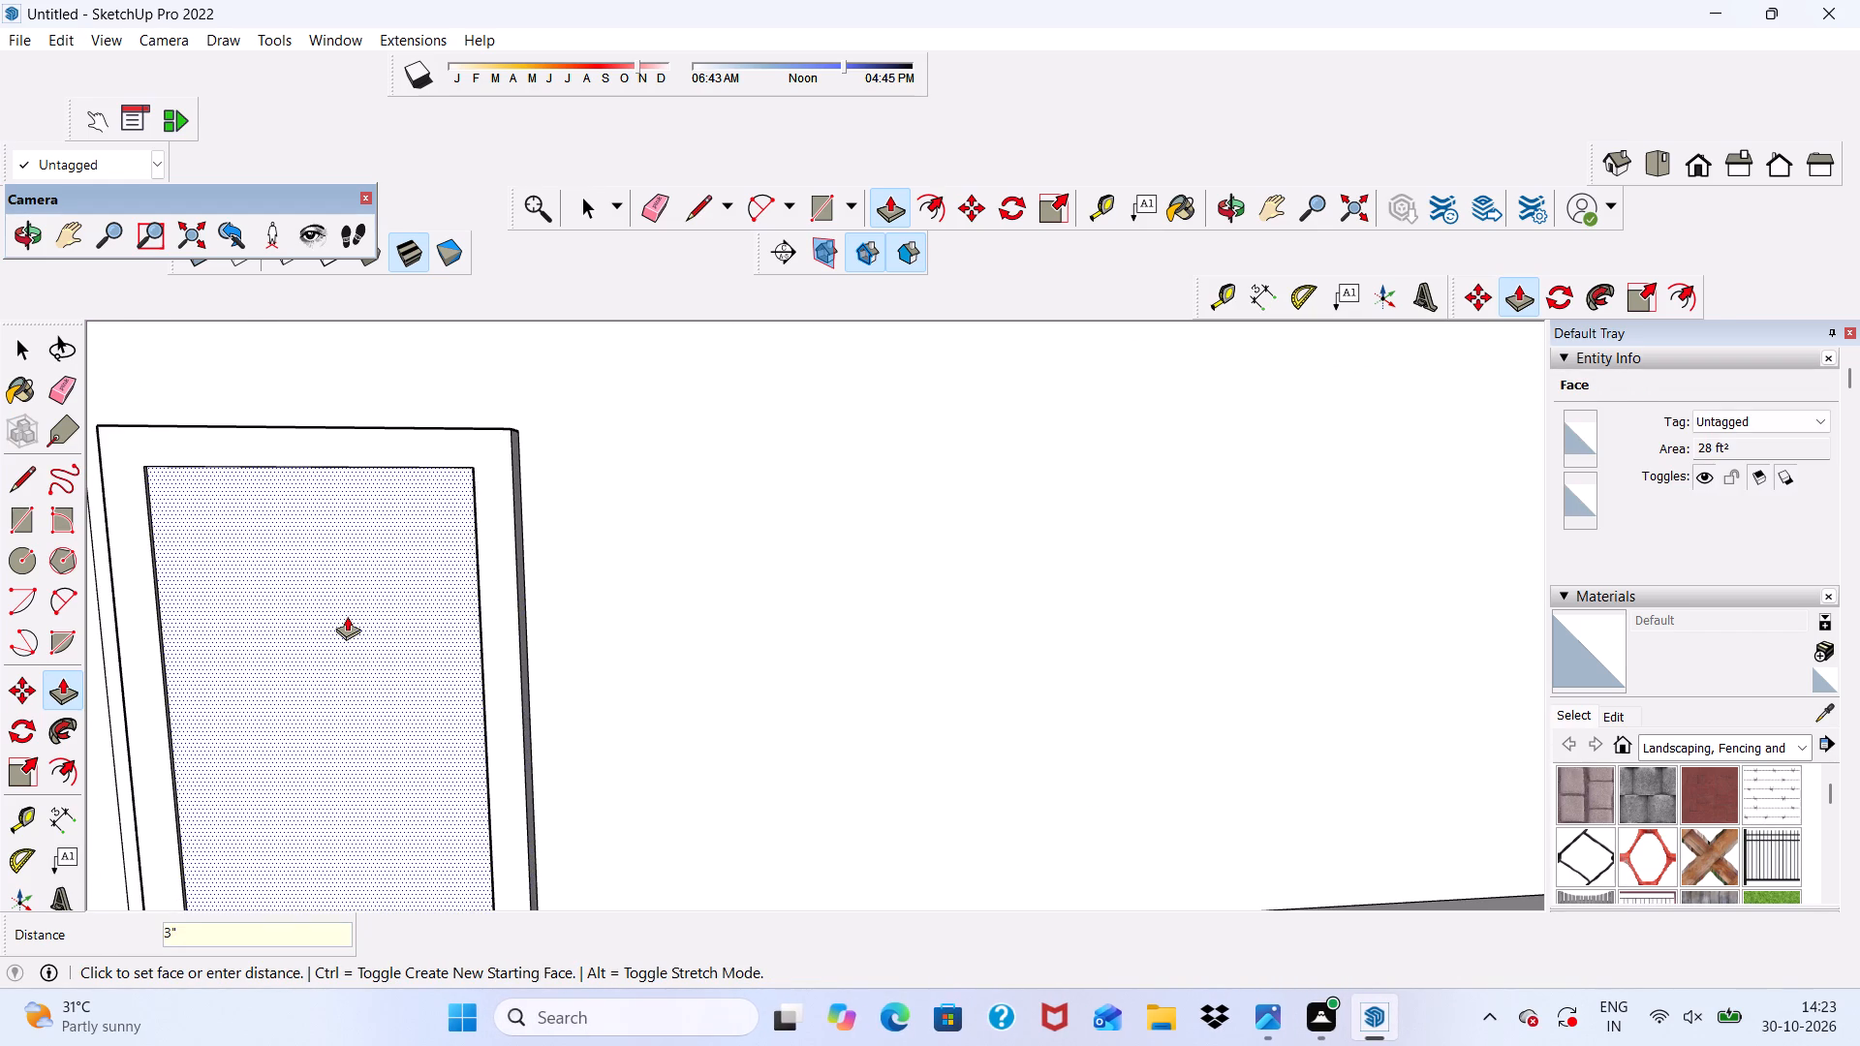
key(Return)
scroll(317, 706, down, 5)
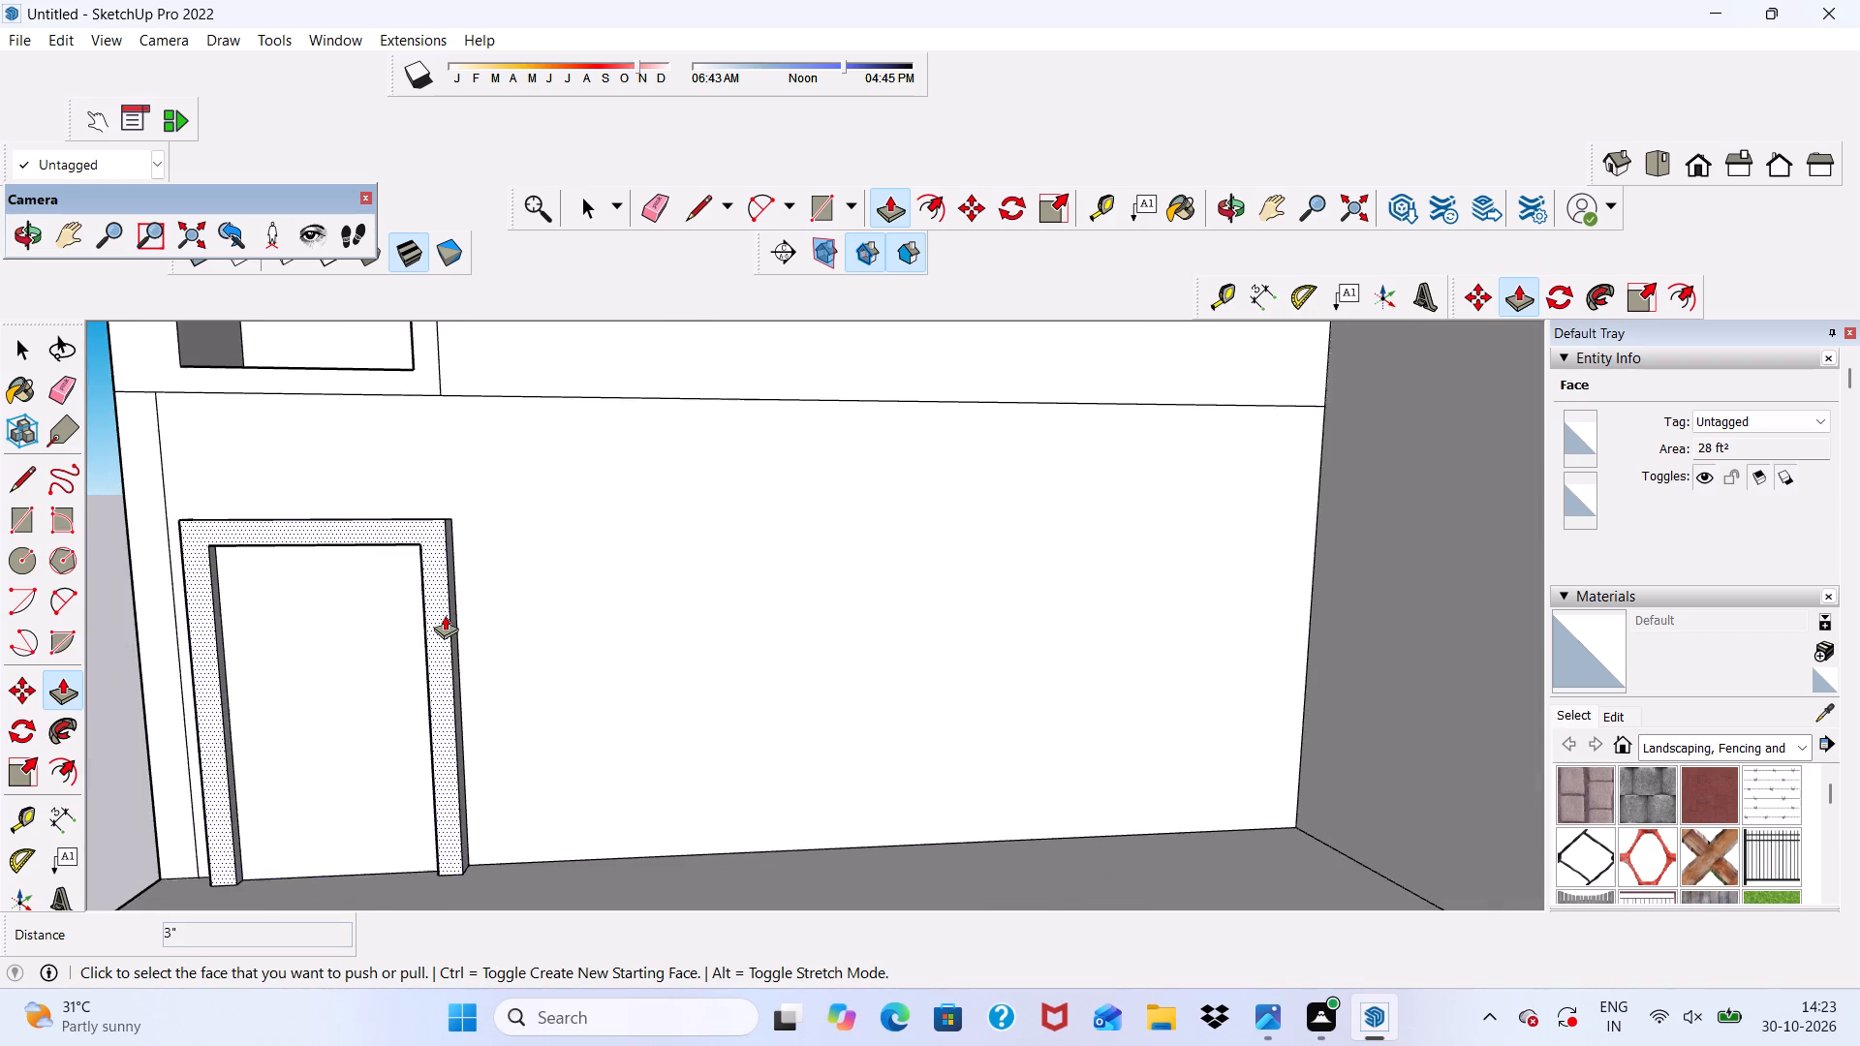
Draw a door-knob circle of about 45 in² on the door panel, near its edge closest to the building's outer corner.
scroll(441, 633, down, 2)
middle_drag(428, 666, 456, 639)
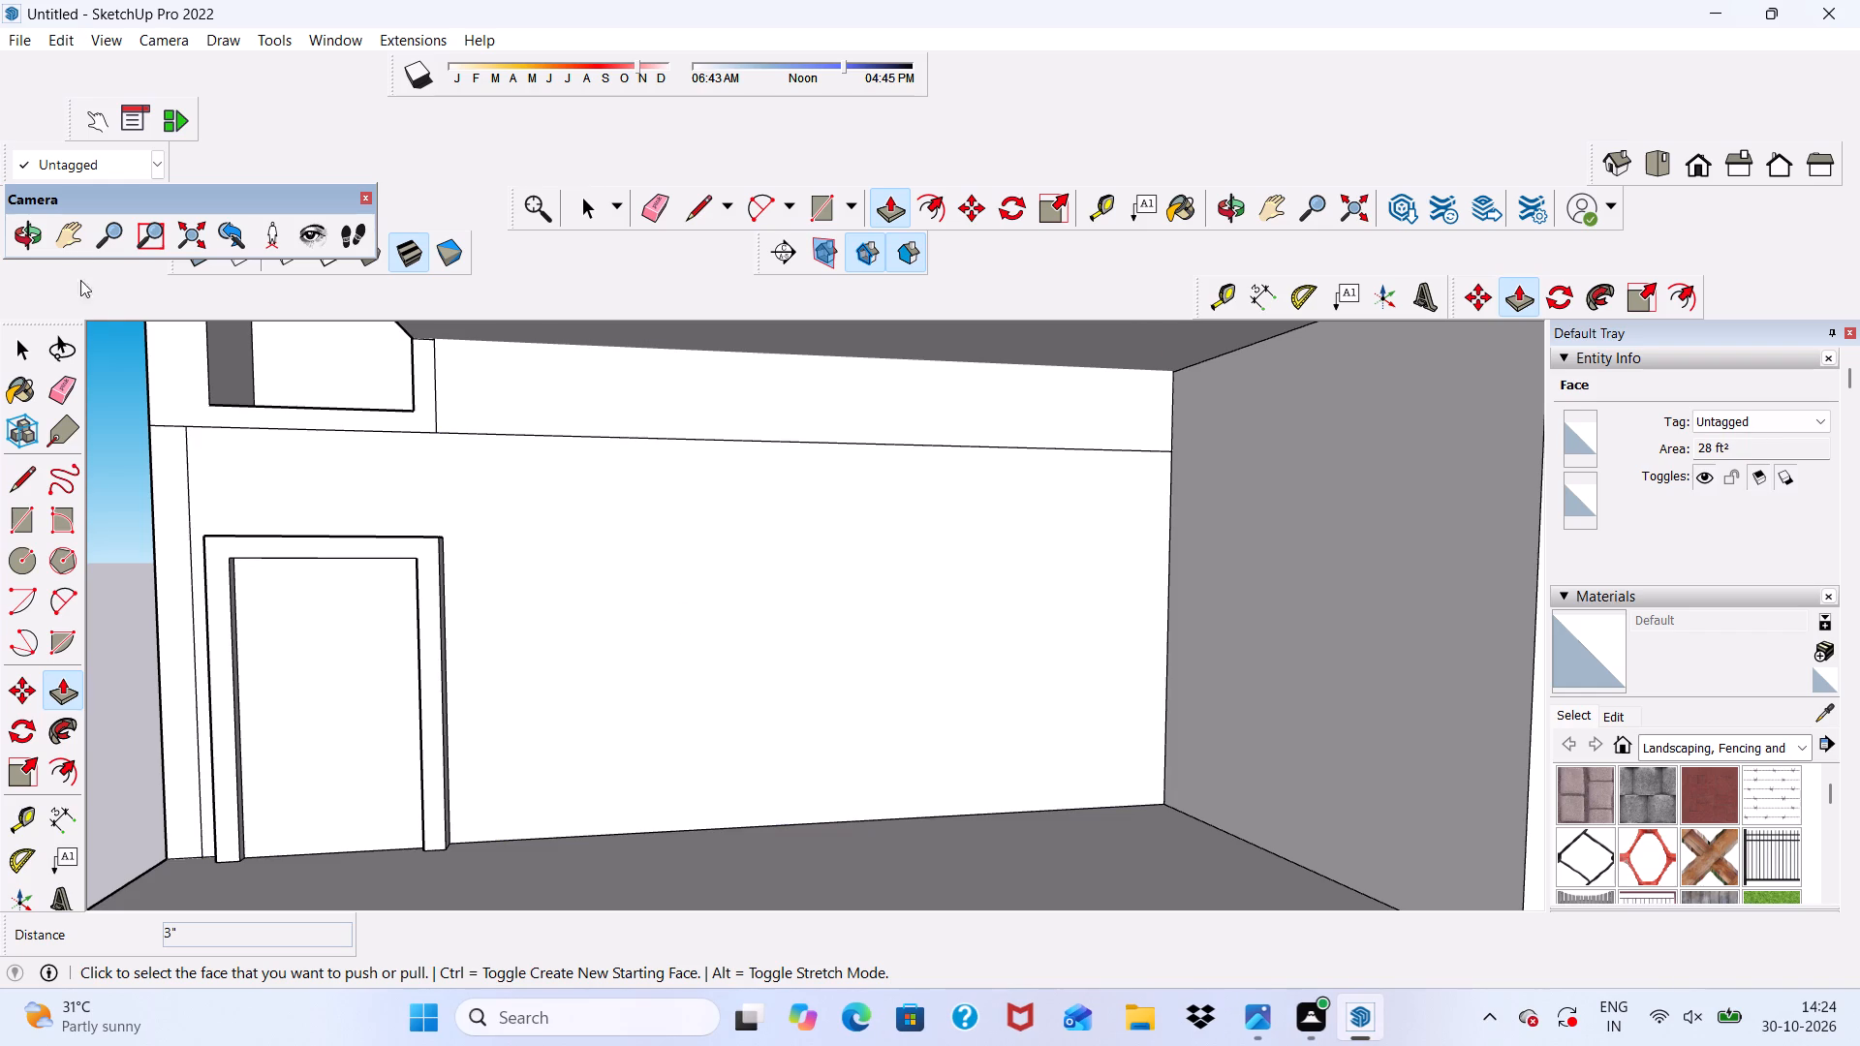
click(15, 561)
scroll(274, 589, down, 6)
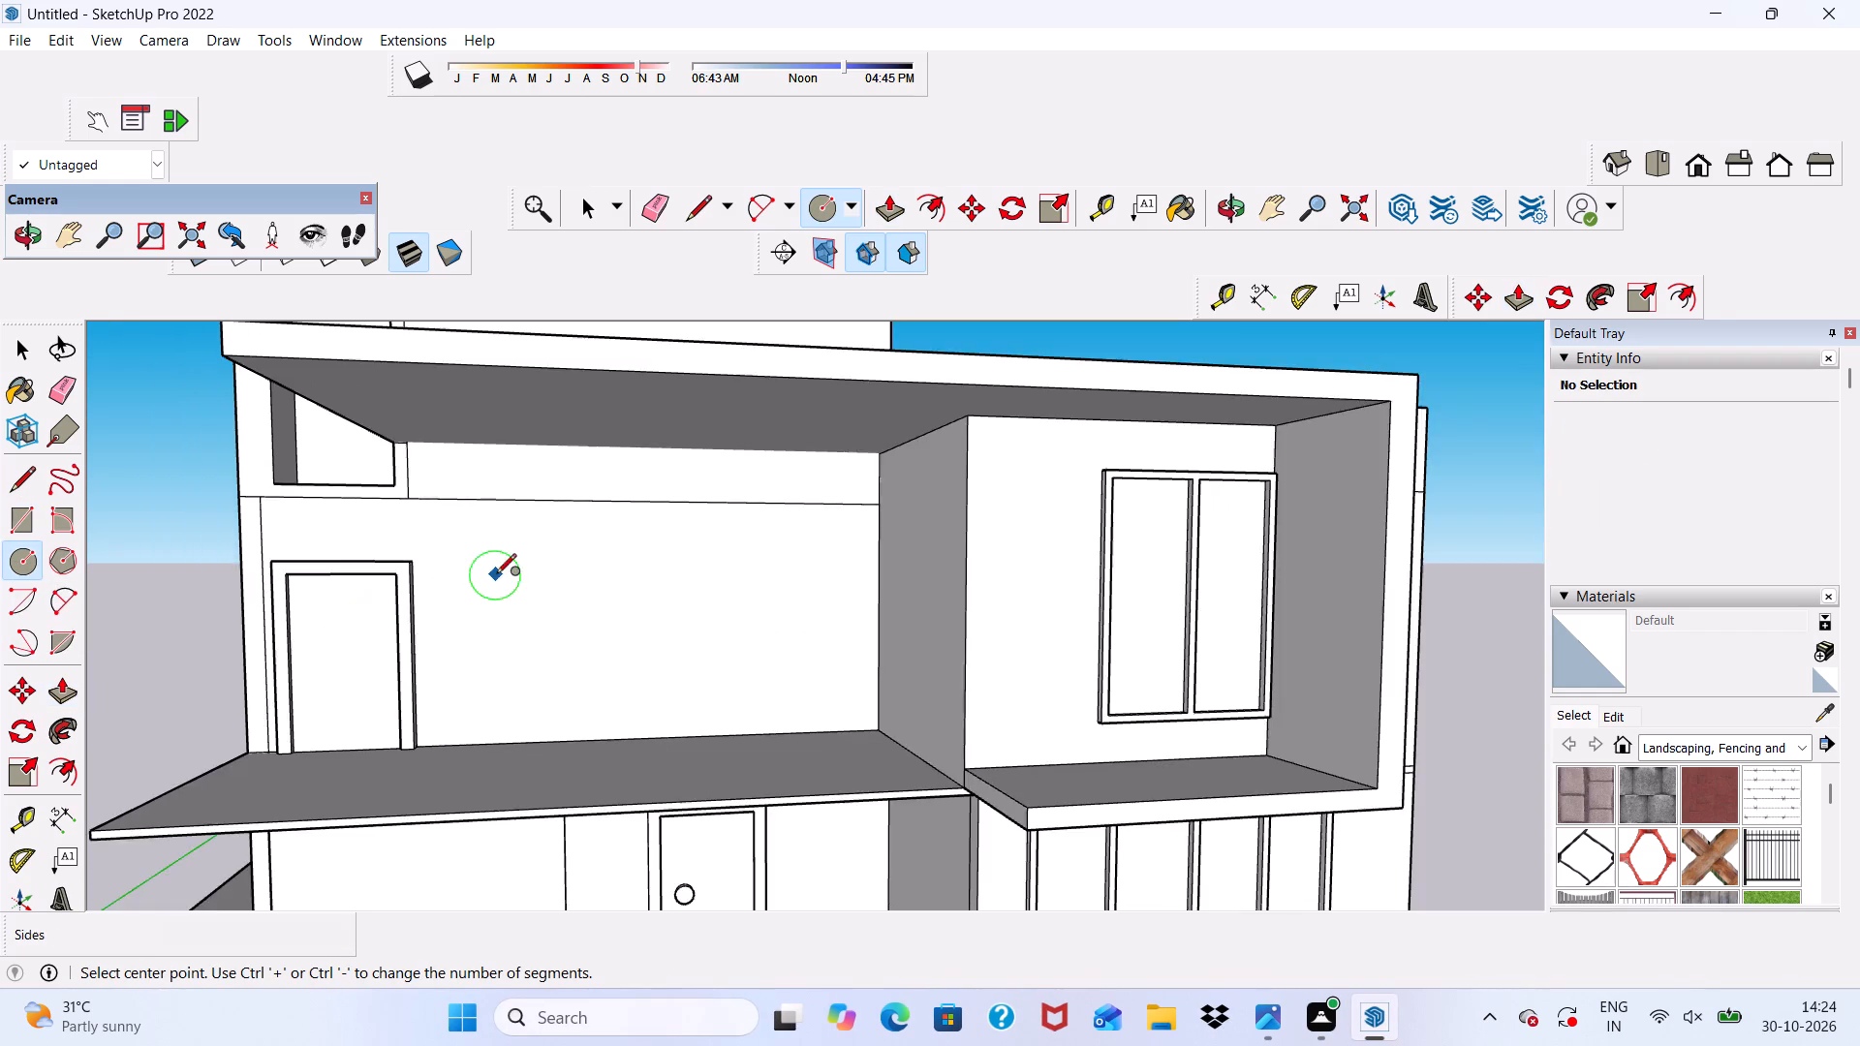
scroll(202, 727, up, 16)
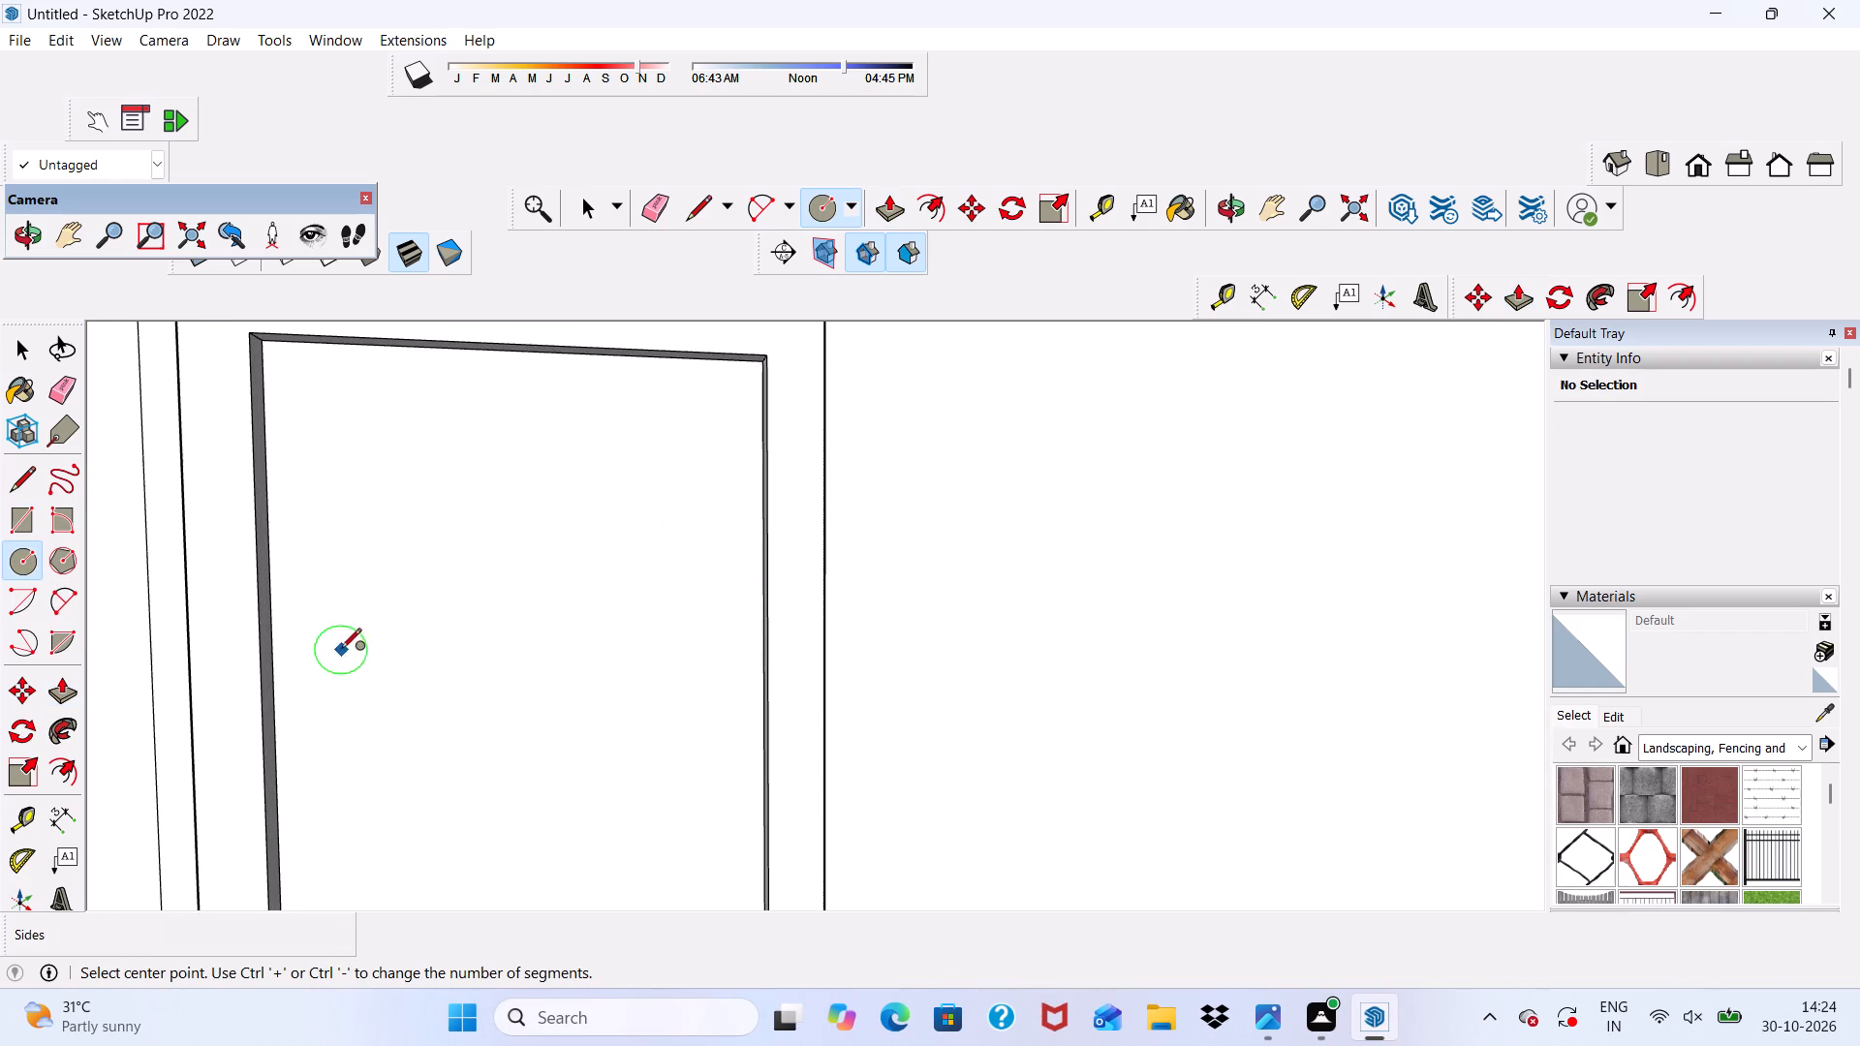
click(367, 671)
click(364, 632)
Push/Pull the door-knob circle outward from the door panel by 3".
scroll(361, 616, down, 5)
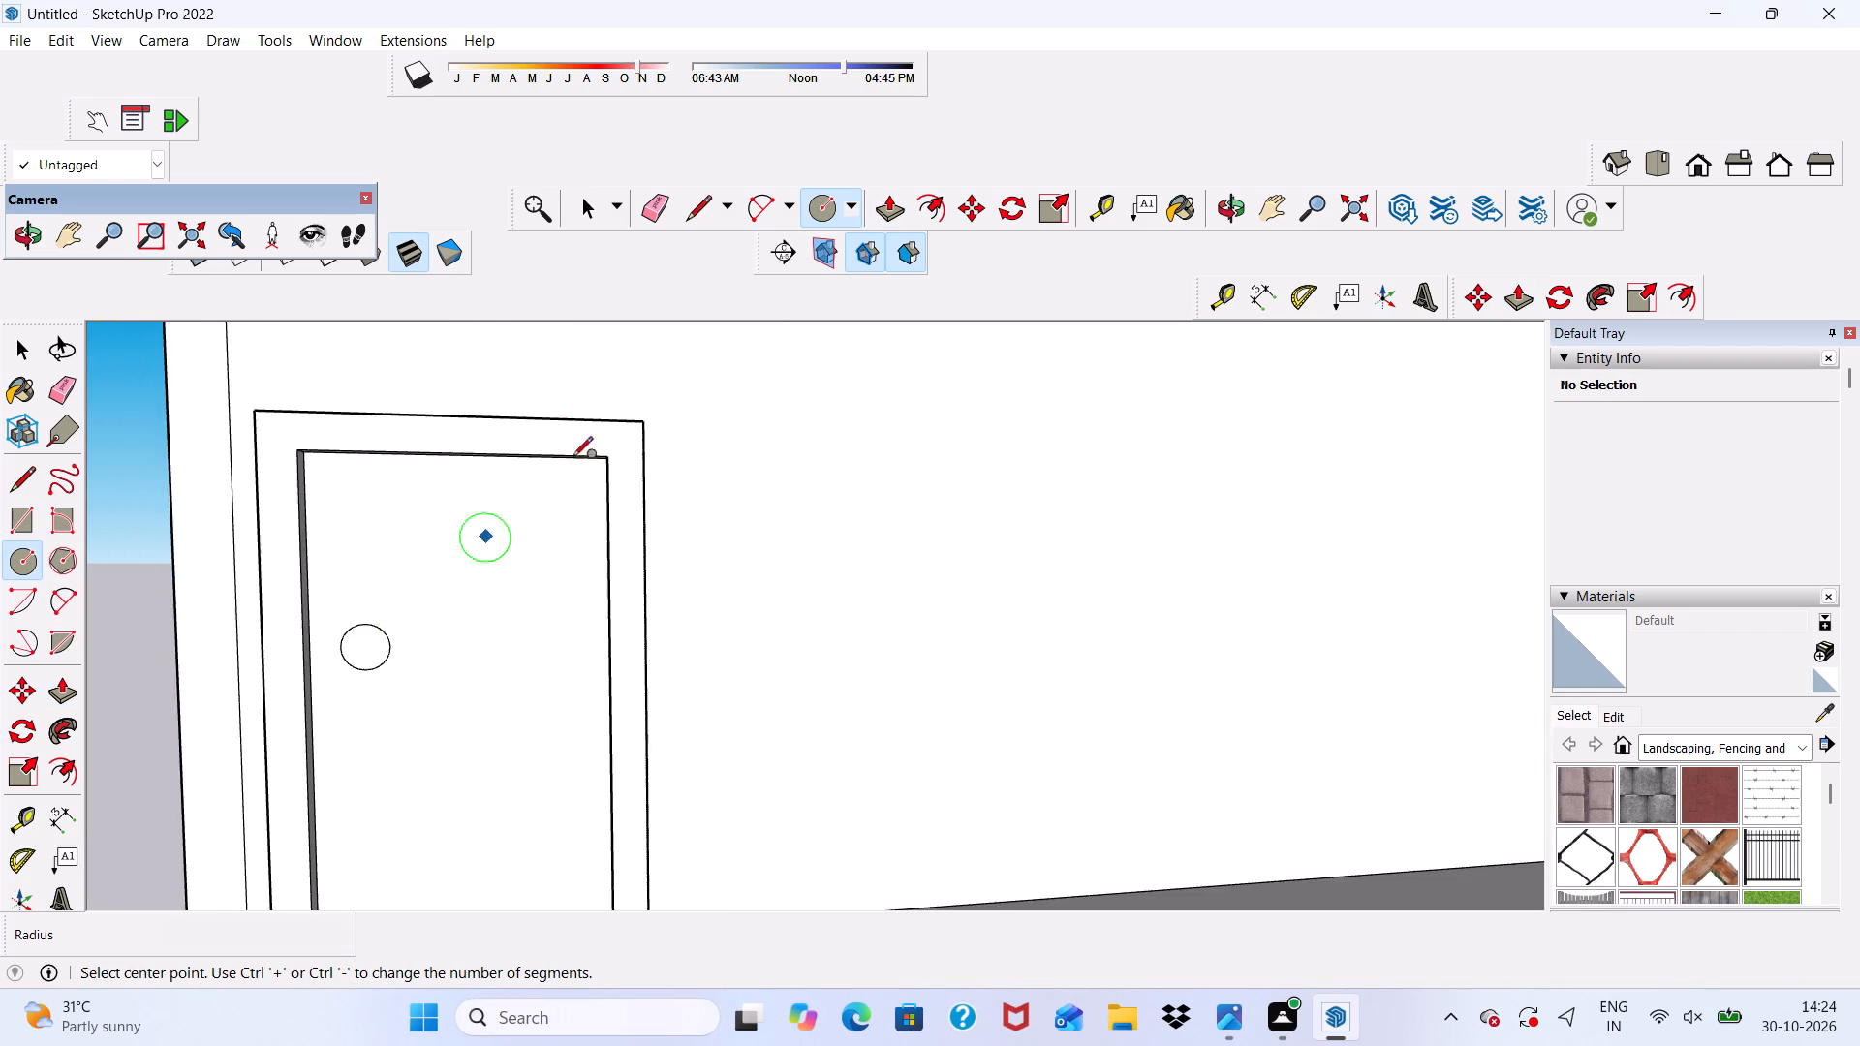
scroll(573, 458, down, 7)
middle_drag(520, 577, 512, 495)
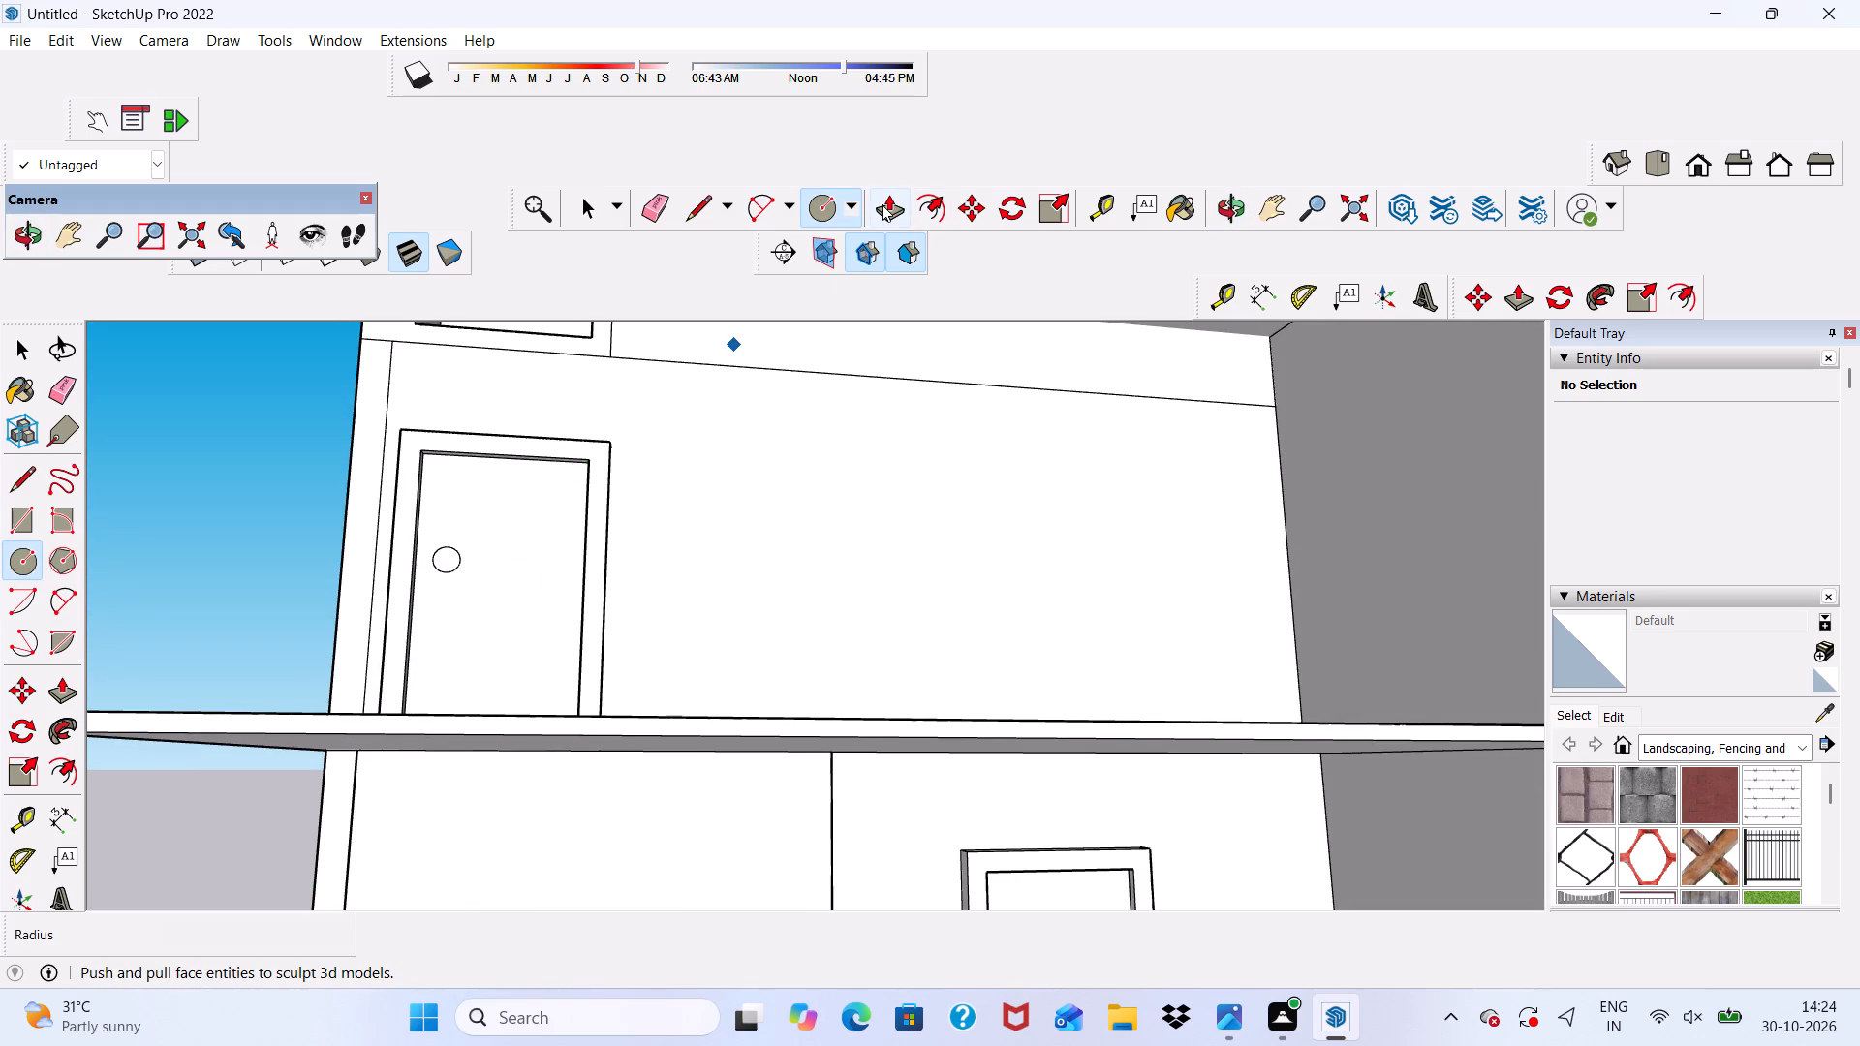
click(882, 204)
scroll(770, 365, down, 4)
scroll(714, 436, up, 5)
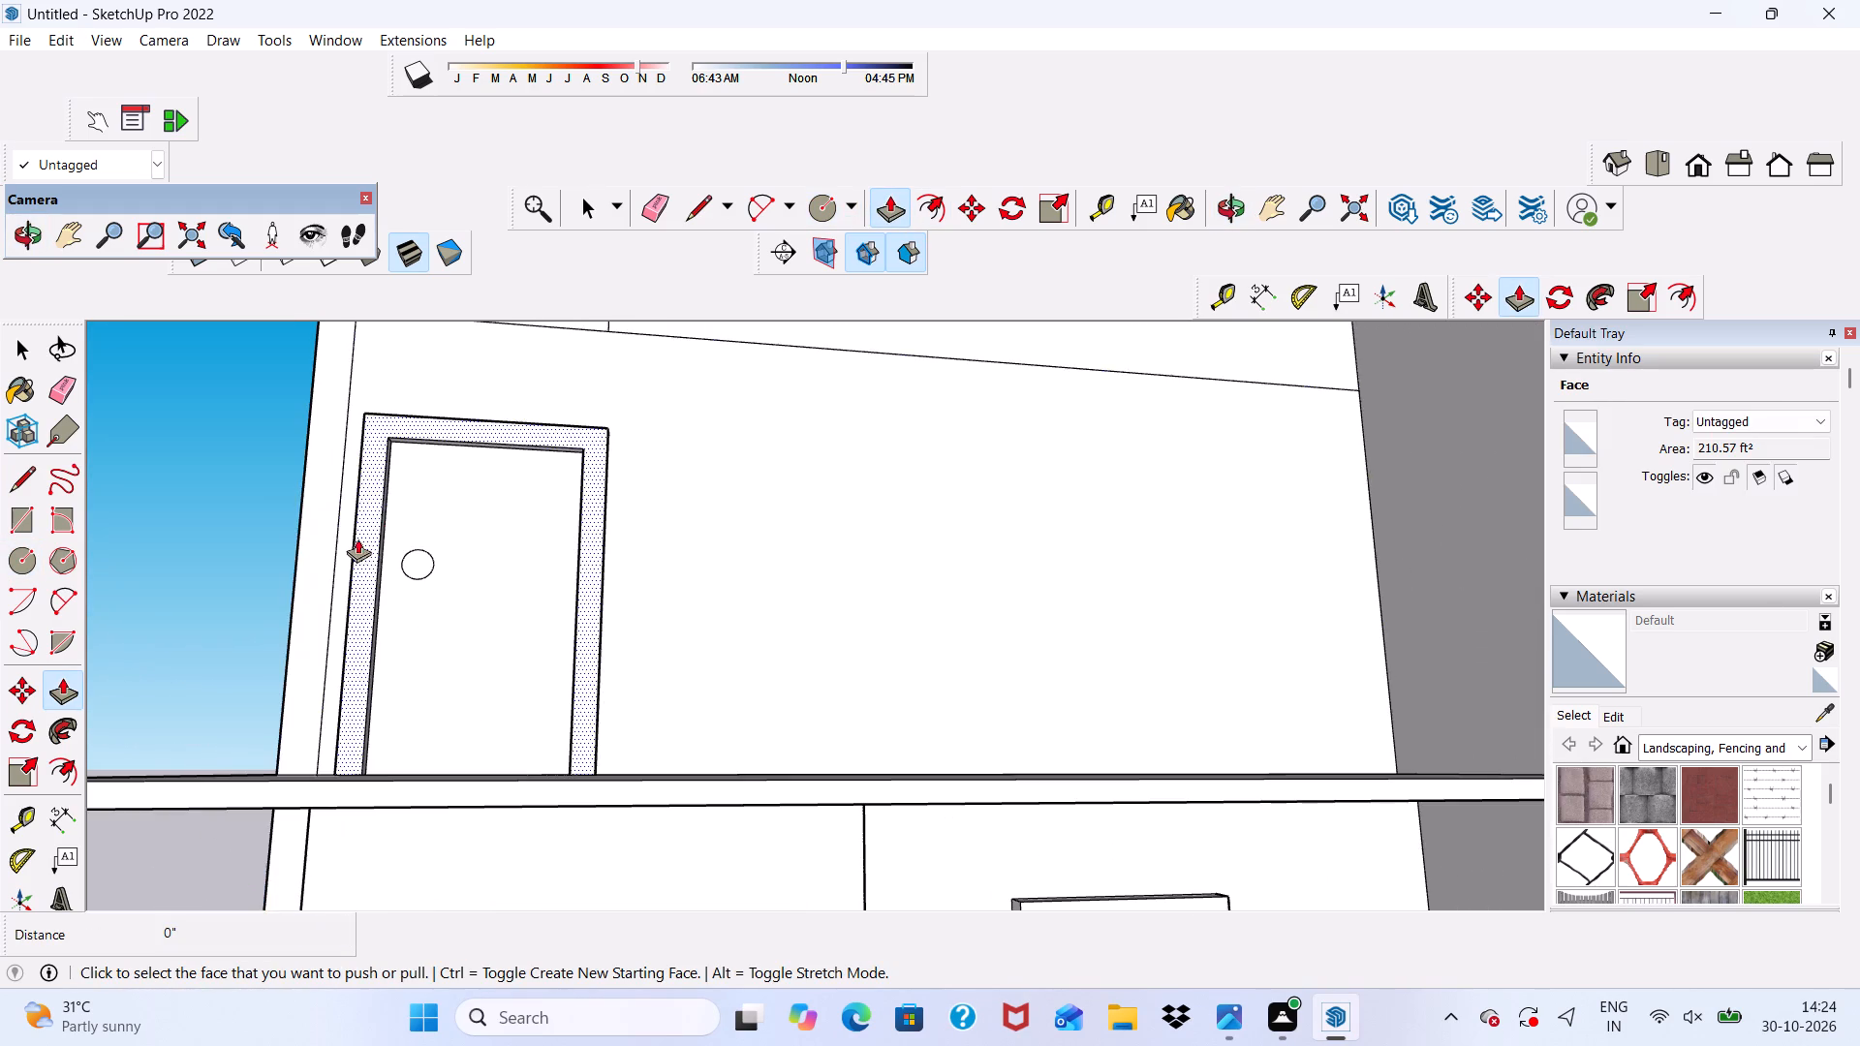
scroll(412, 567, up, 9)
click(414, 554)
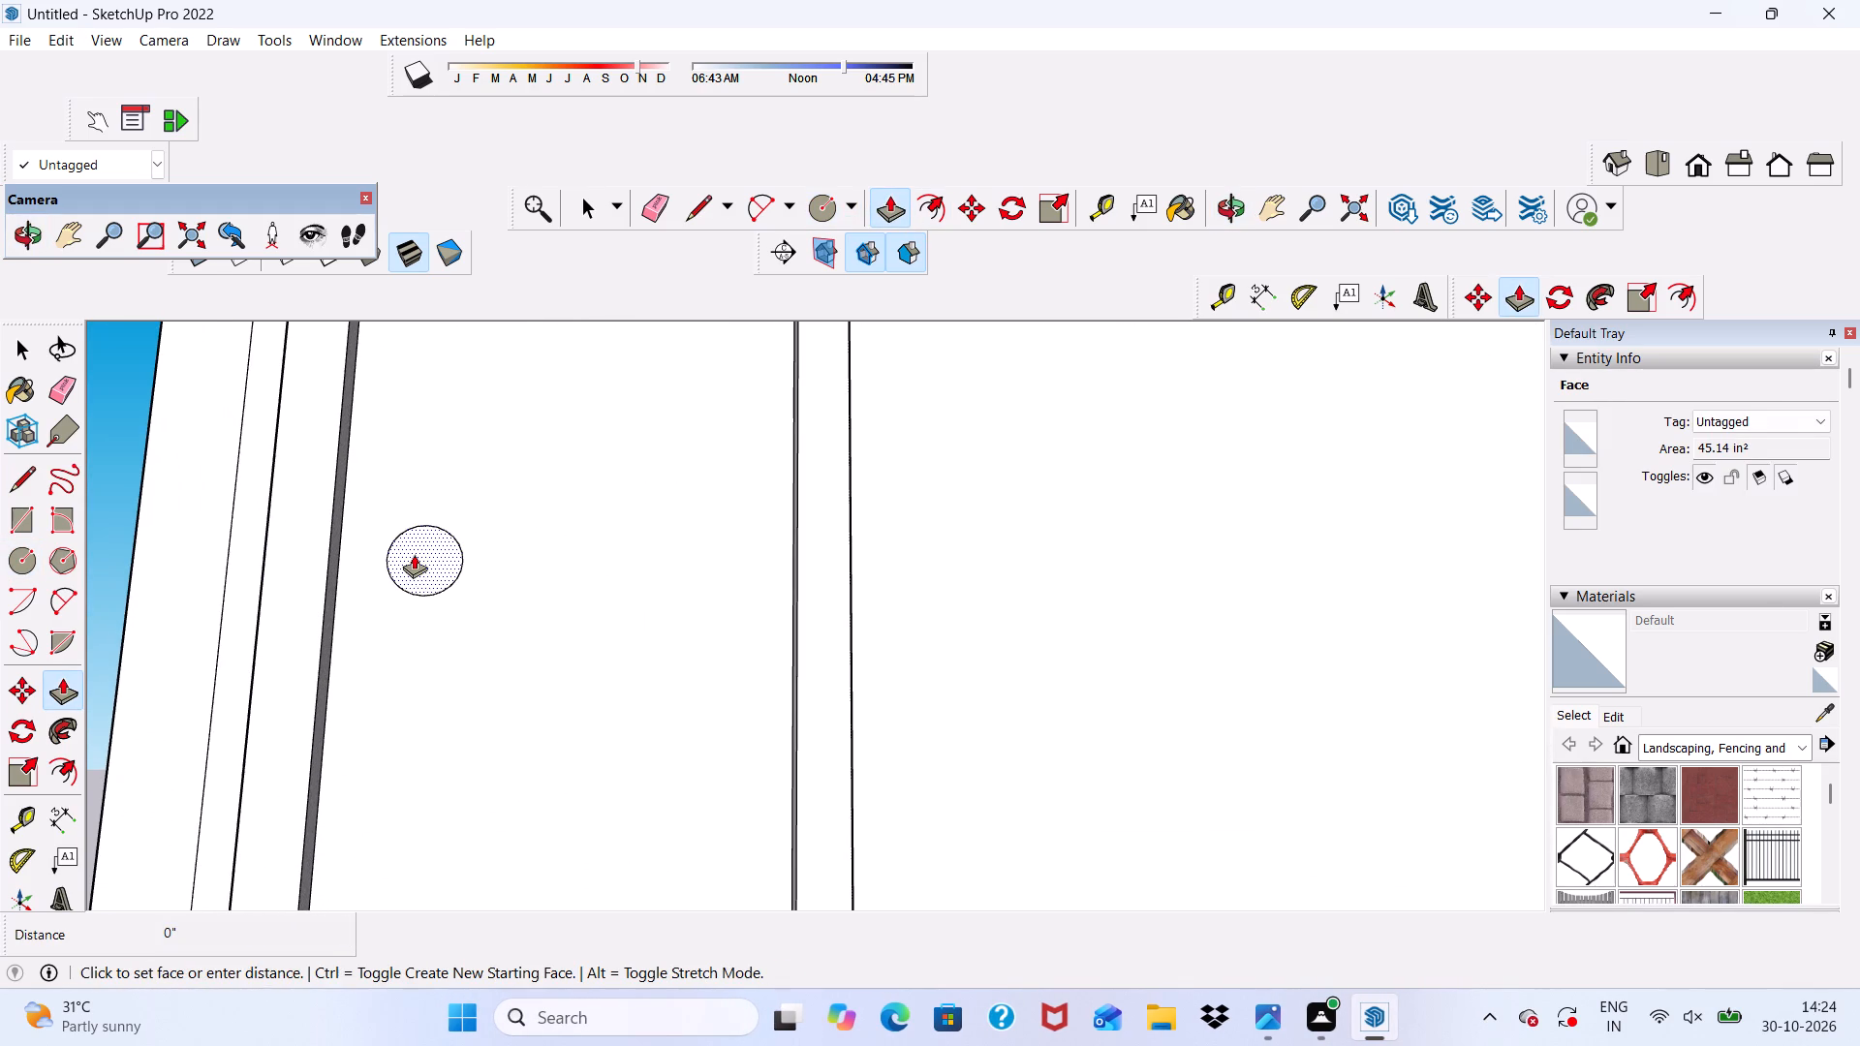
scroll(418, 485, down, 2)
middle_drag(418, 485, 298, 700)
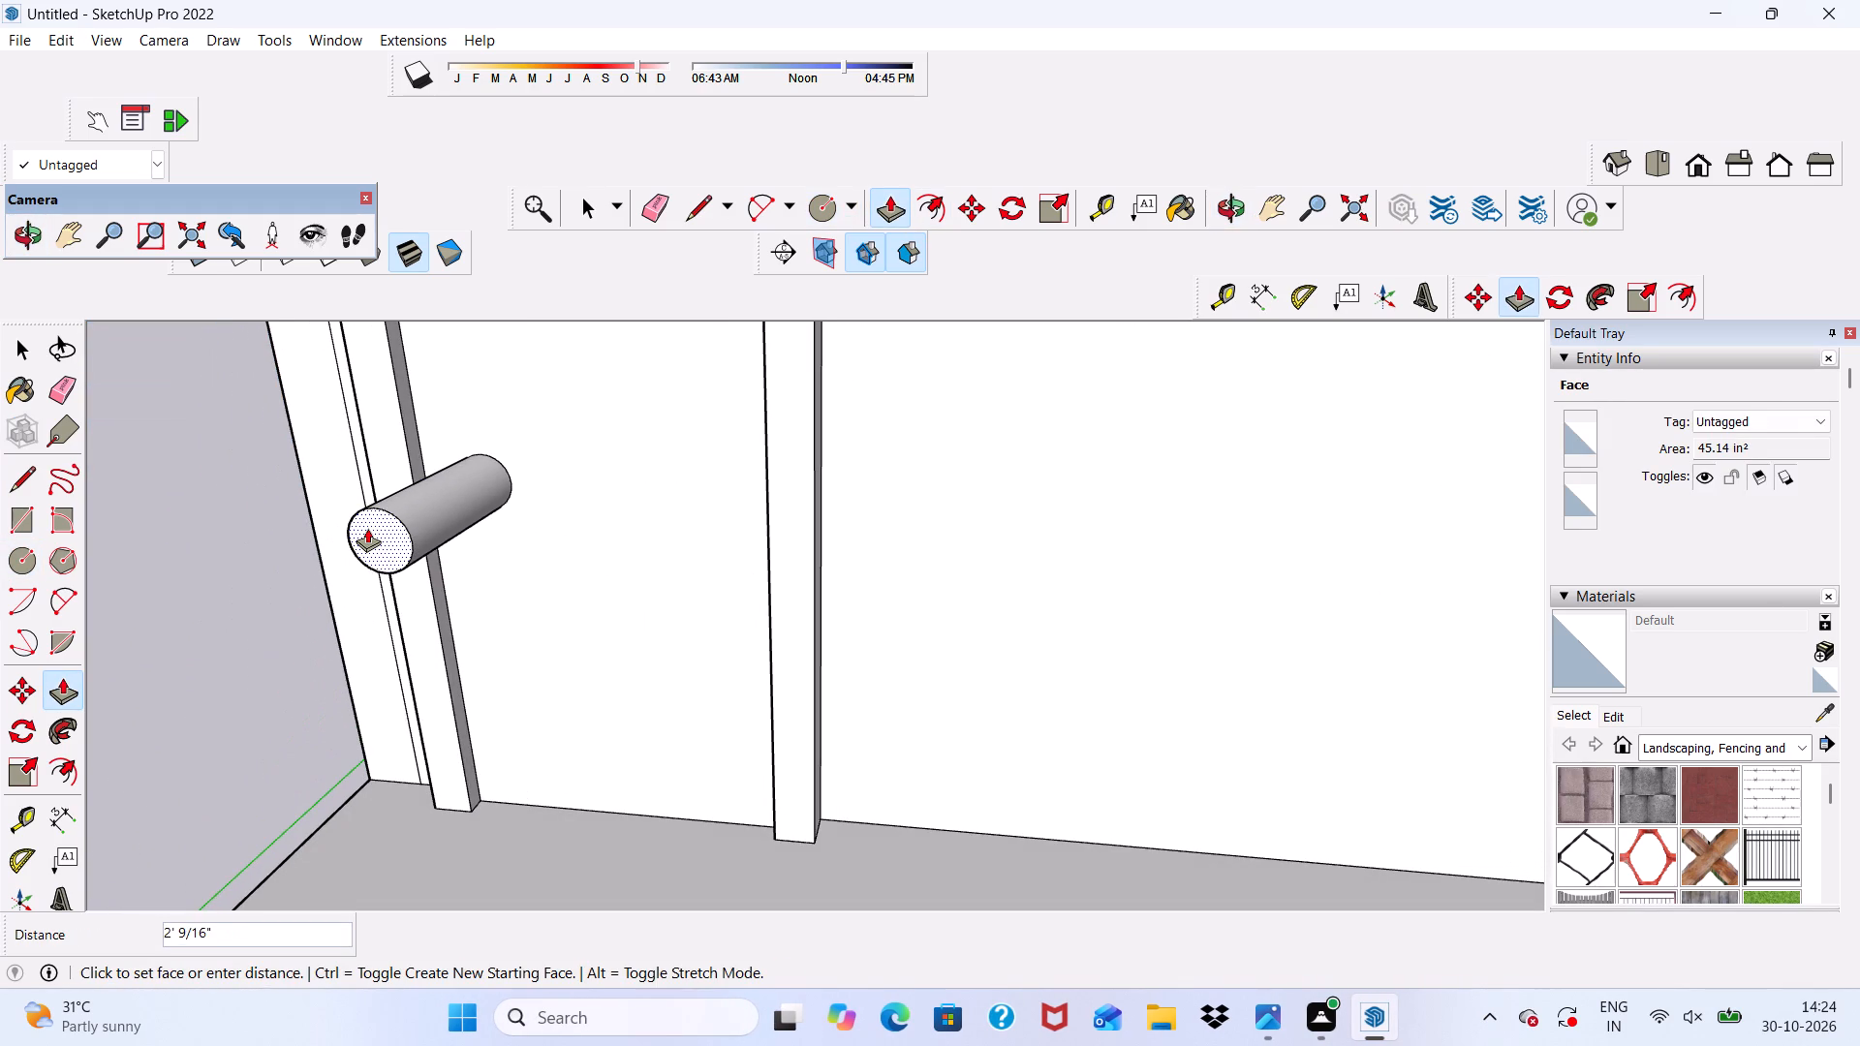
key(3)
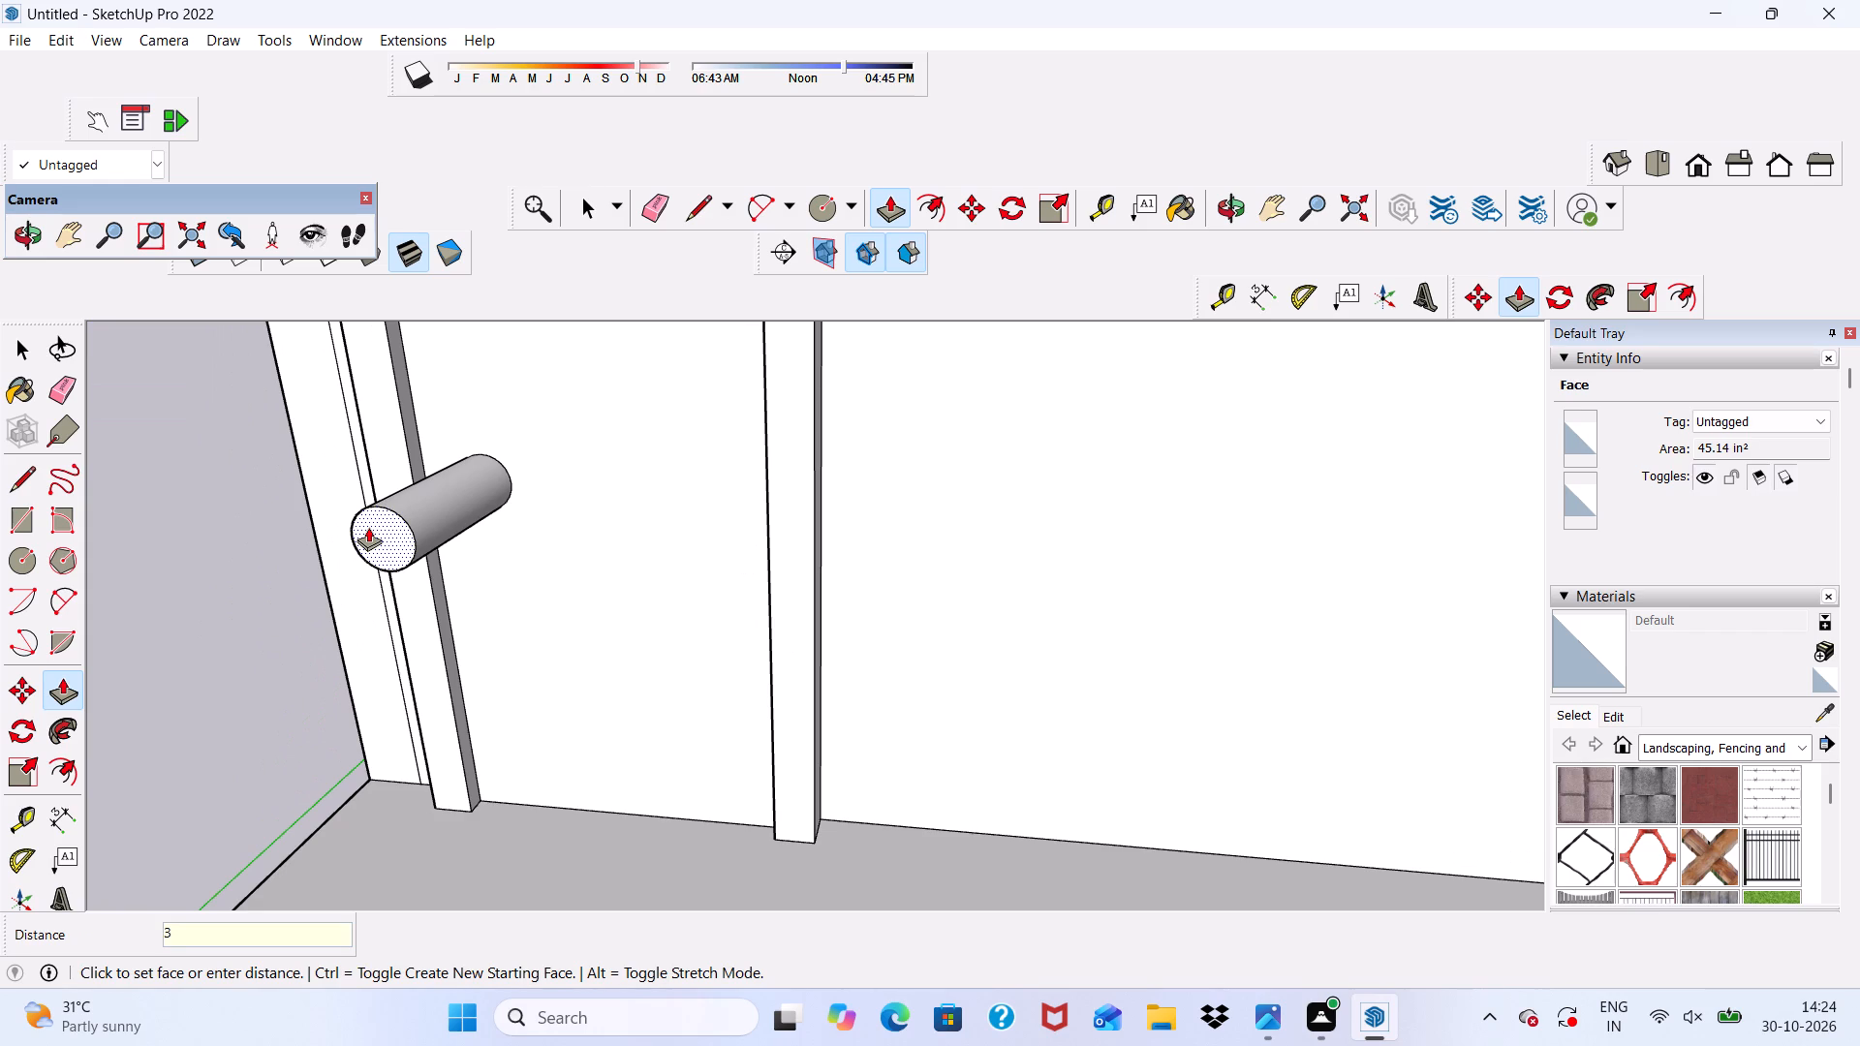
key(shift+quotedbl)
key(Return)
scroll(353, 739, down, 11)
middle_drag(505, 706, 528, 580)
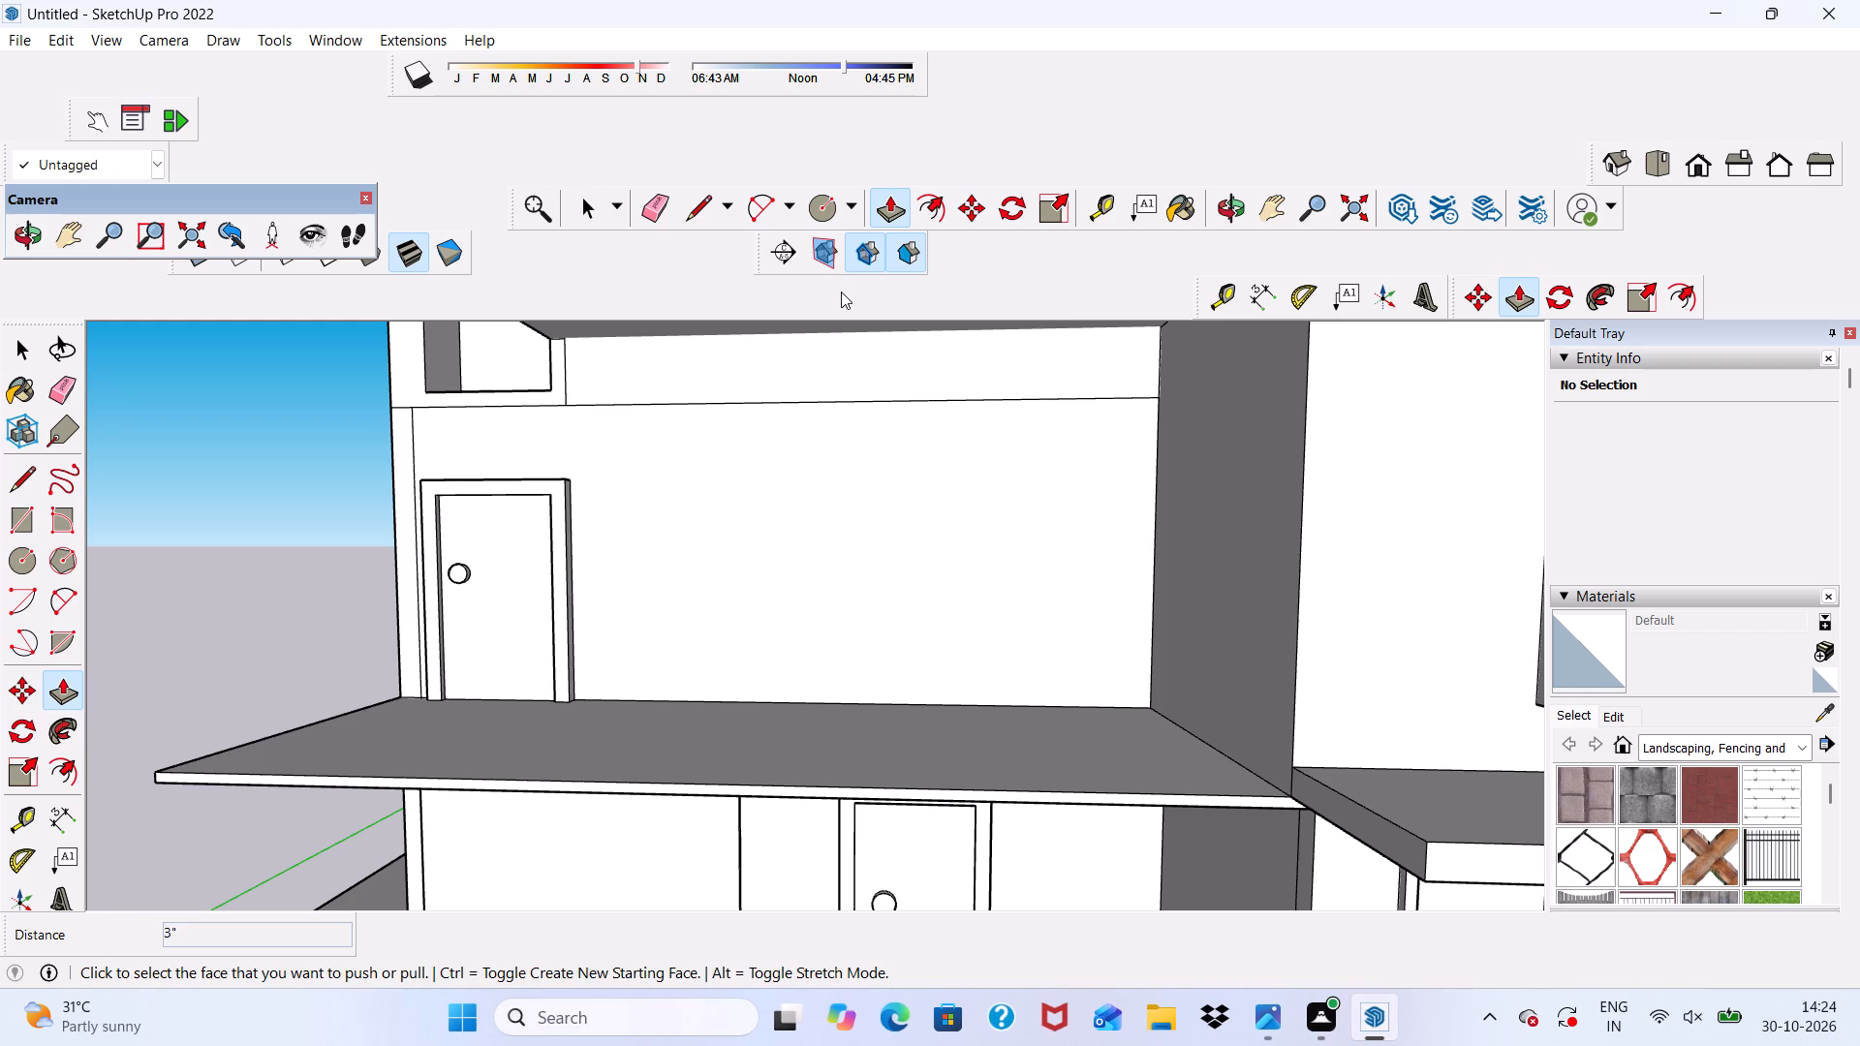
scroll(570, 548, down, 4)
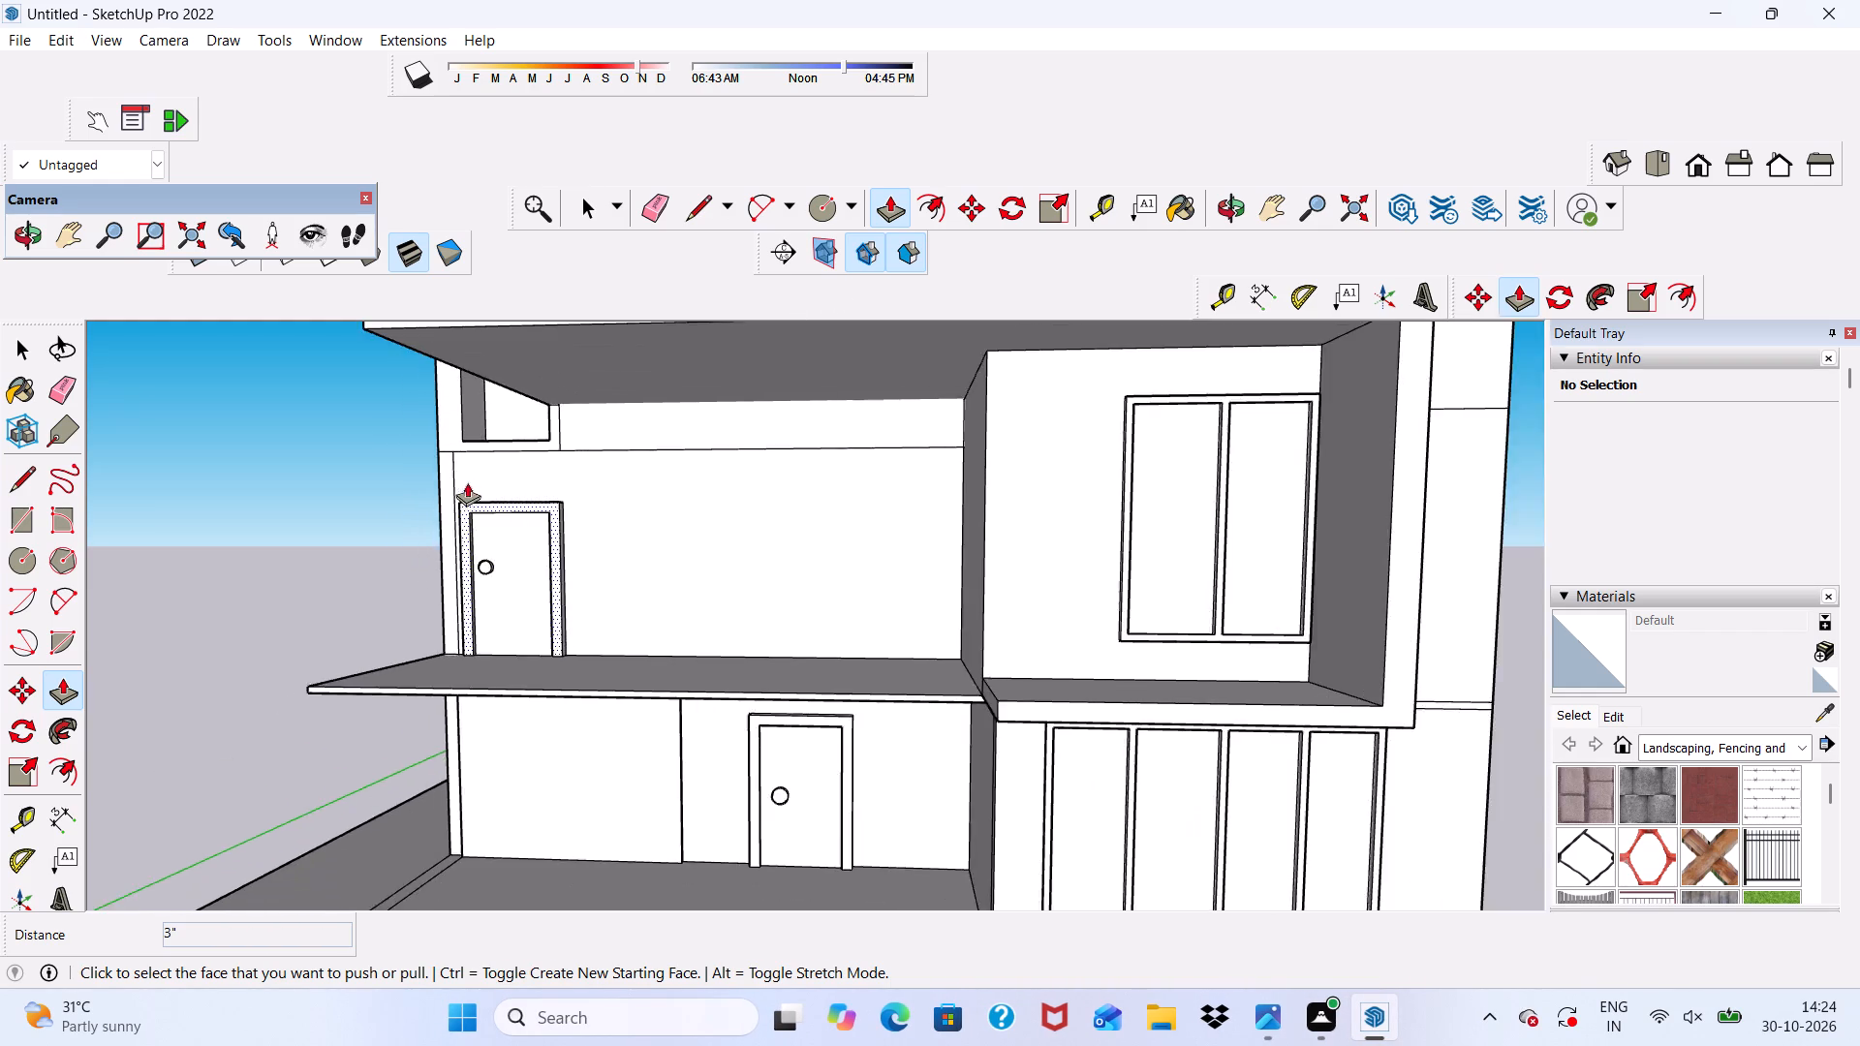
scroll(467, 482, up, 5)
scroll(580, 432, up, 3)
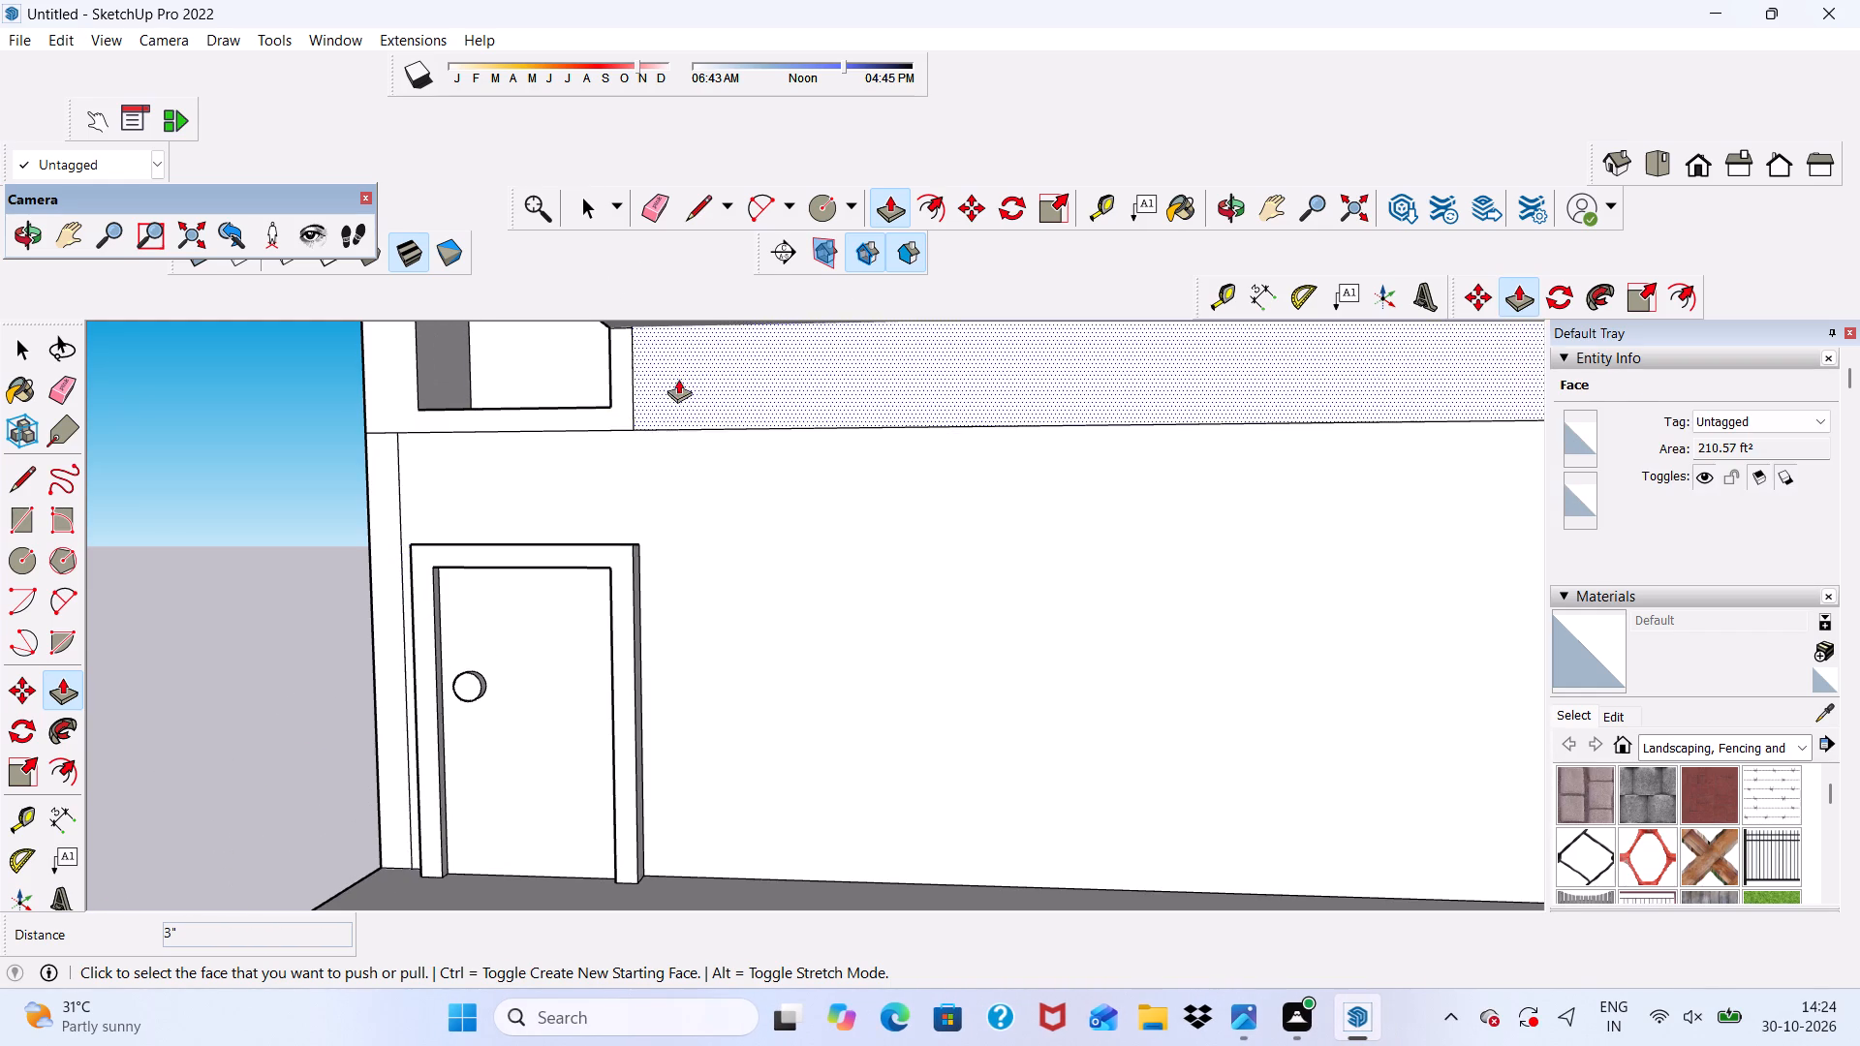
Erase the stray vertical edge beside the upper-storey wall opening, above the middle storey's door.
click(654, 205)
scroll(619, 421, up, 3)
drag(627, 420, 630, 420)
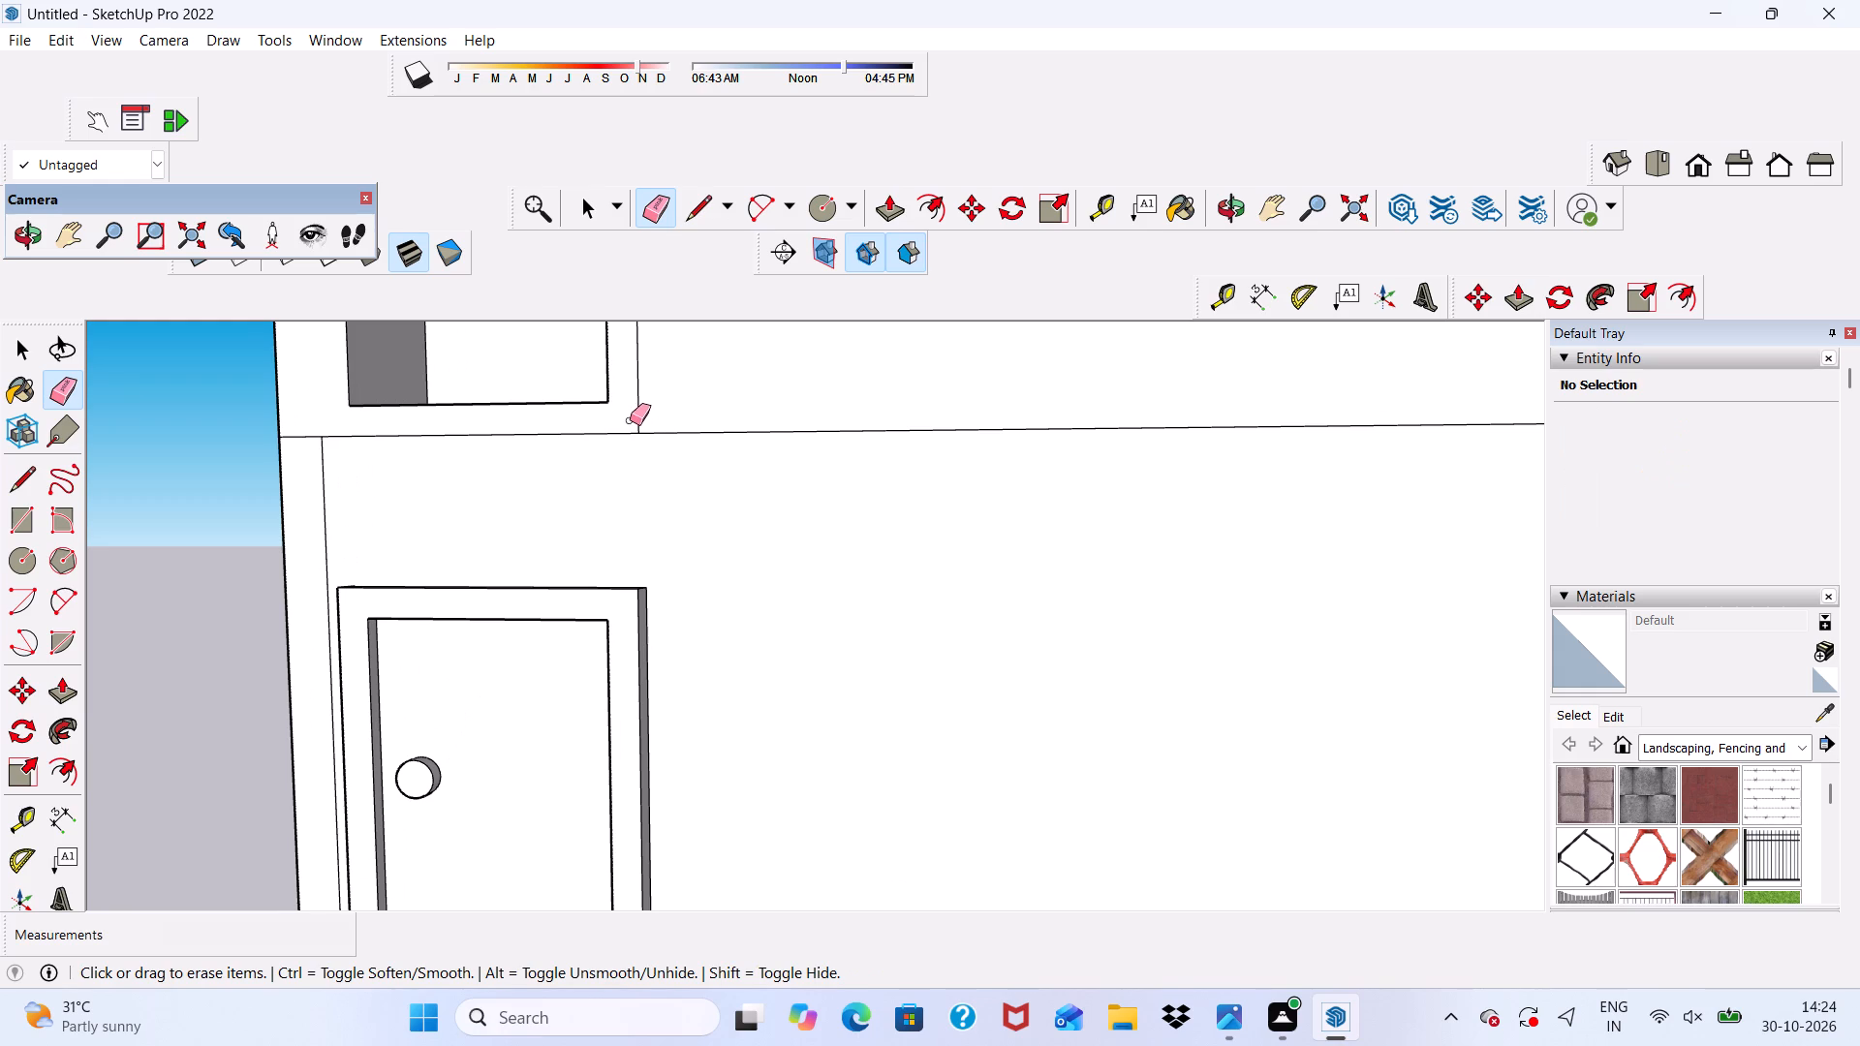
drag(630, 420, 638, 417)
scroll(592, 410, down, 6)
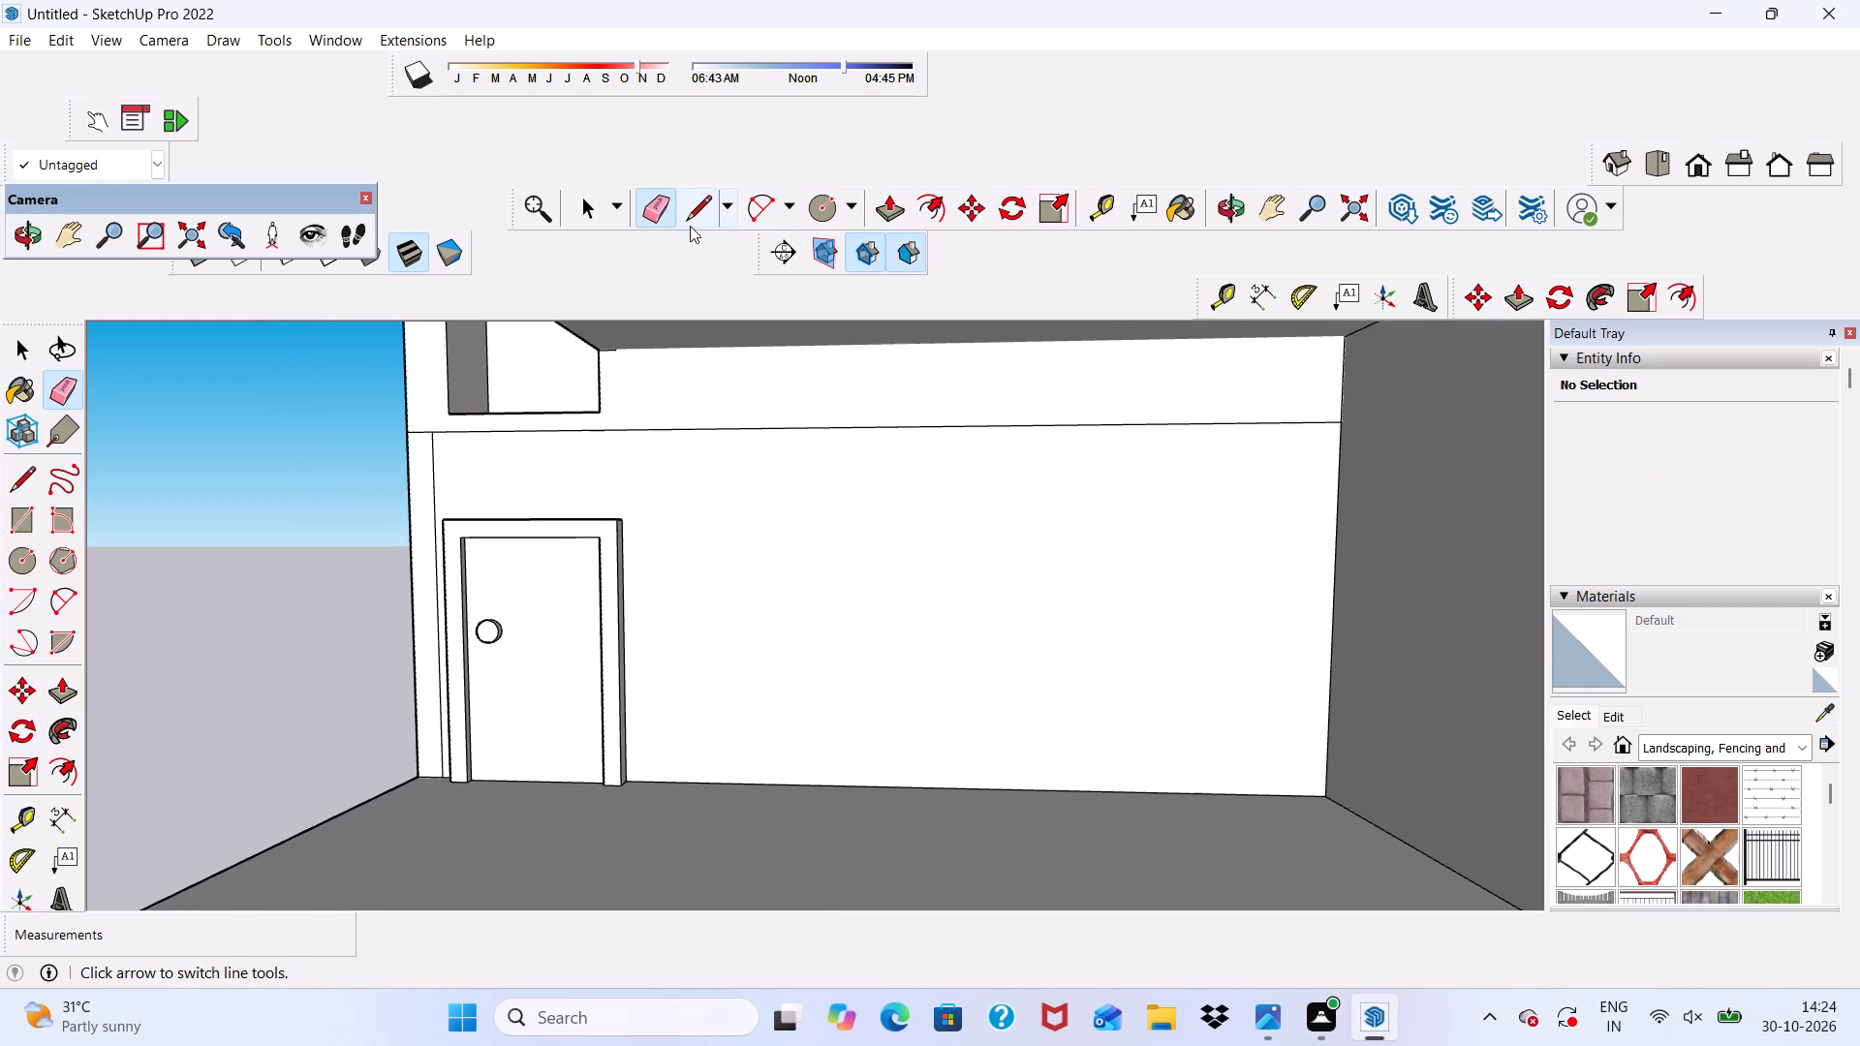
Draw a thin rectangle about 25' 6 11/16" by 6 1/16" across the front wall, along the line above the door.
click(21, 516)
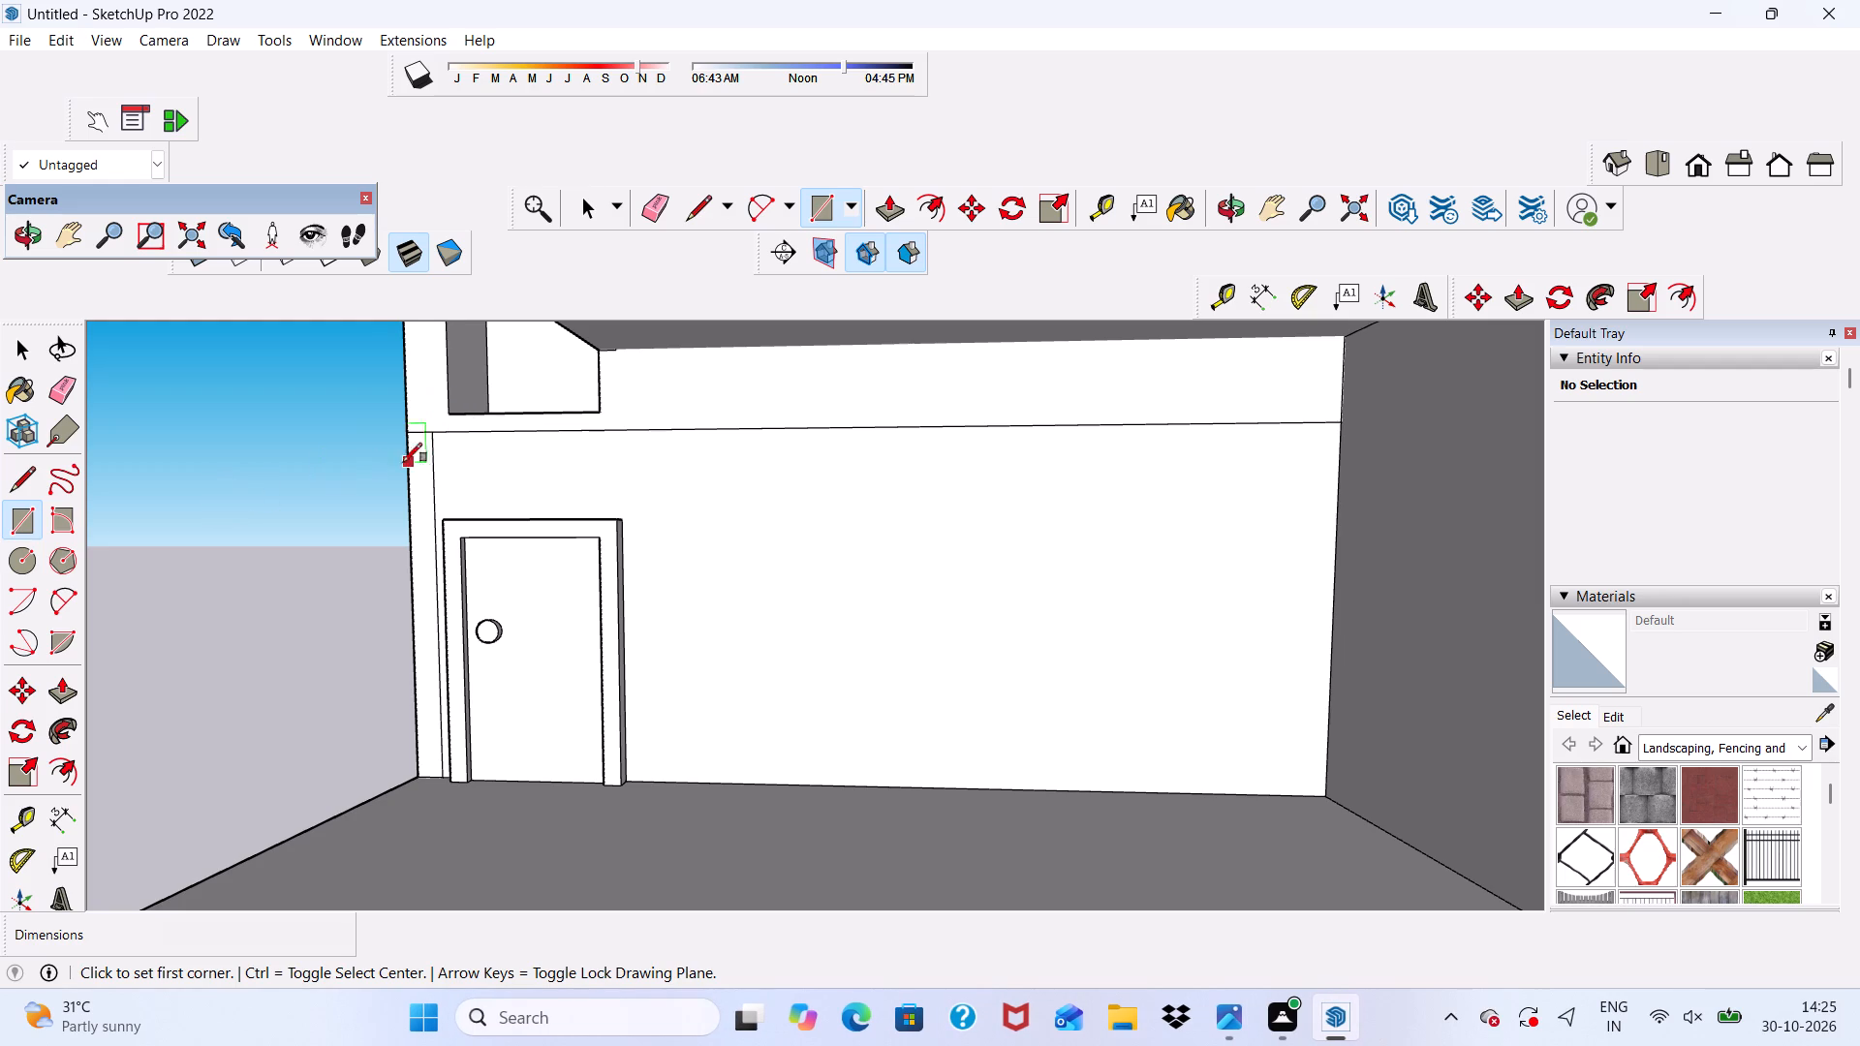
scroll(413, 445, up, 5)
click(405, 436)
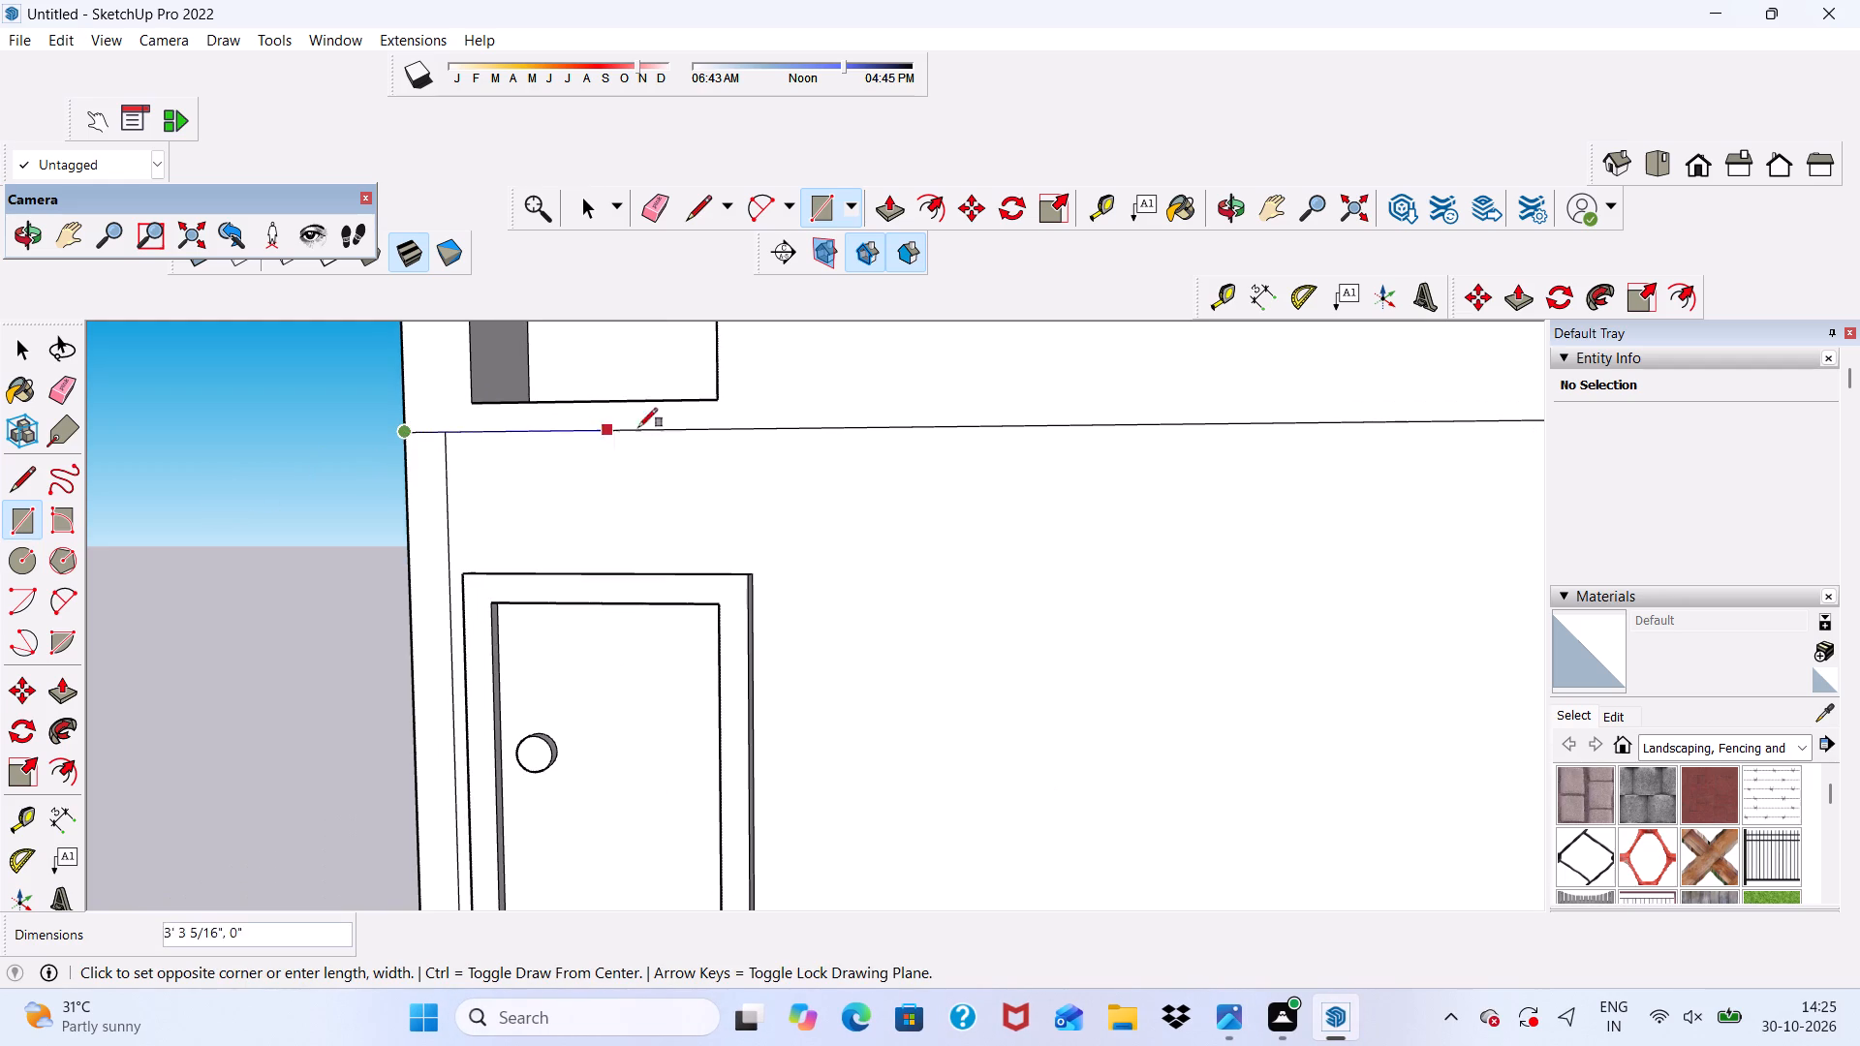
scroll(774, 422, down, 5)
scroll(859, 383, up, 2)
scroll(1025, 389, up, 1)
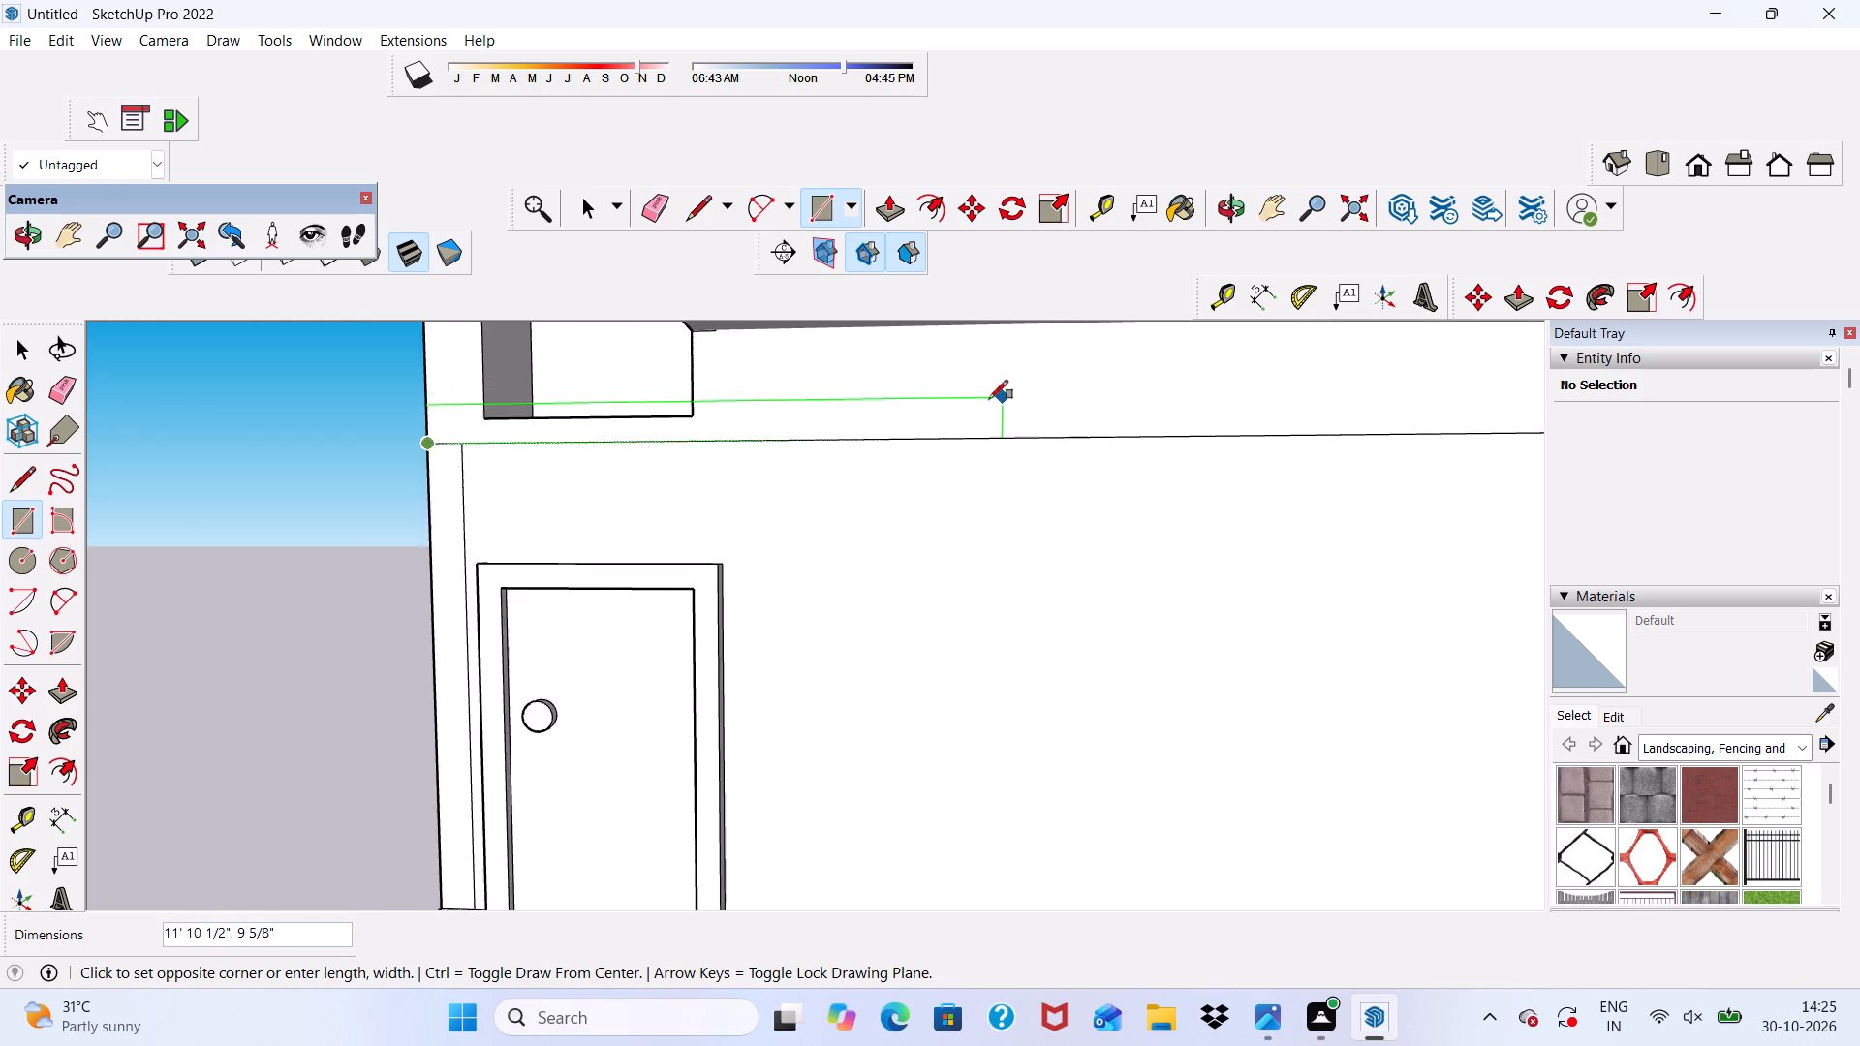
scroll(989, 399, up, 1)
scroll(788, 391, down, 5)
scroll(1368, 401, up, 6)
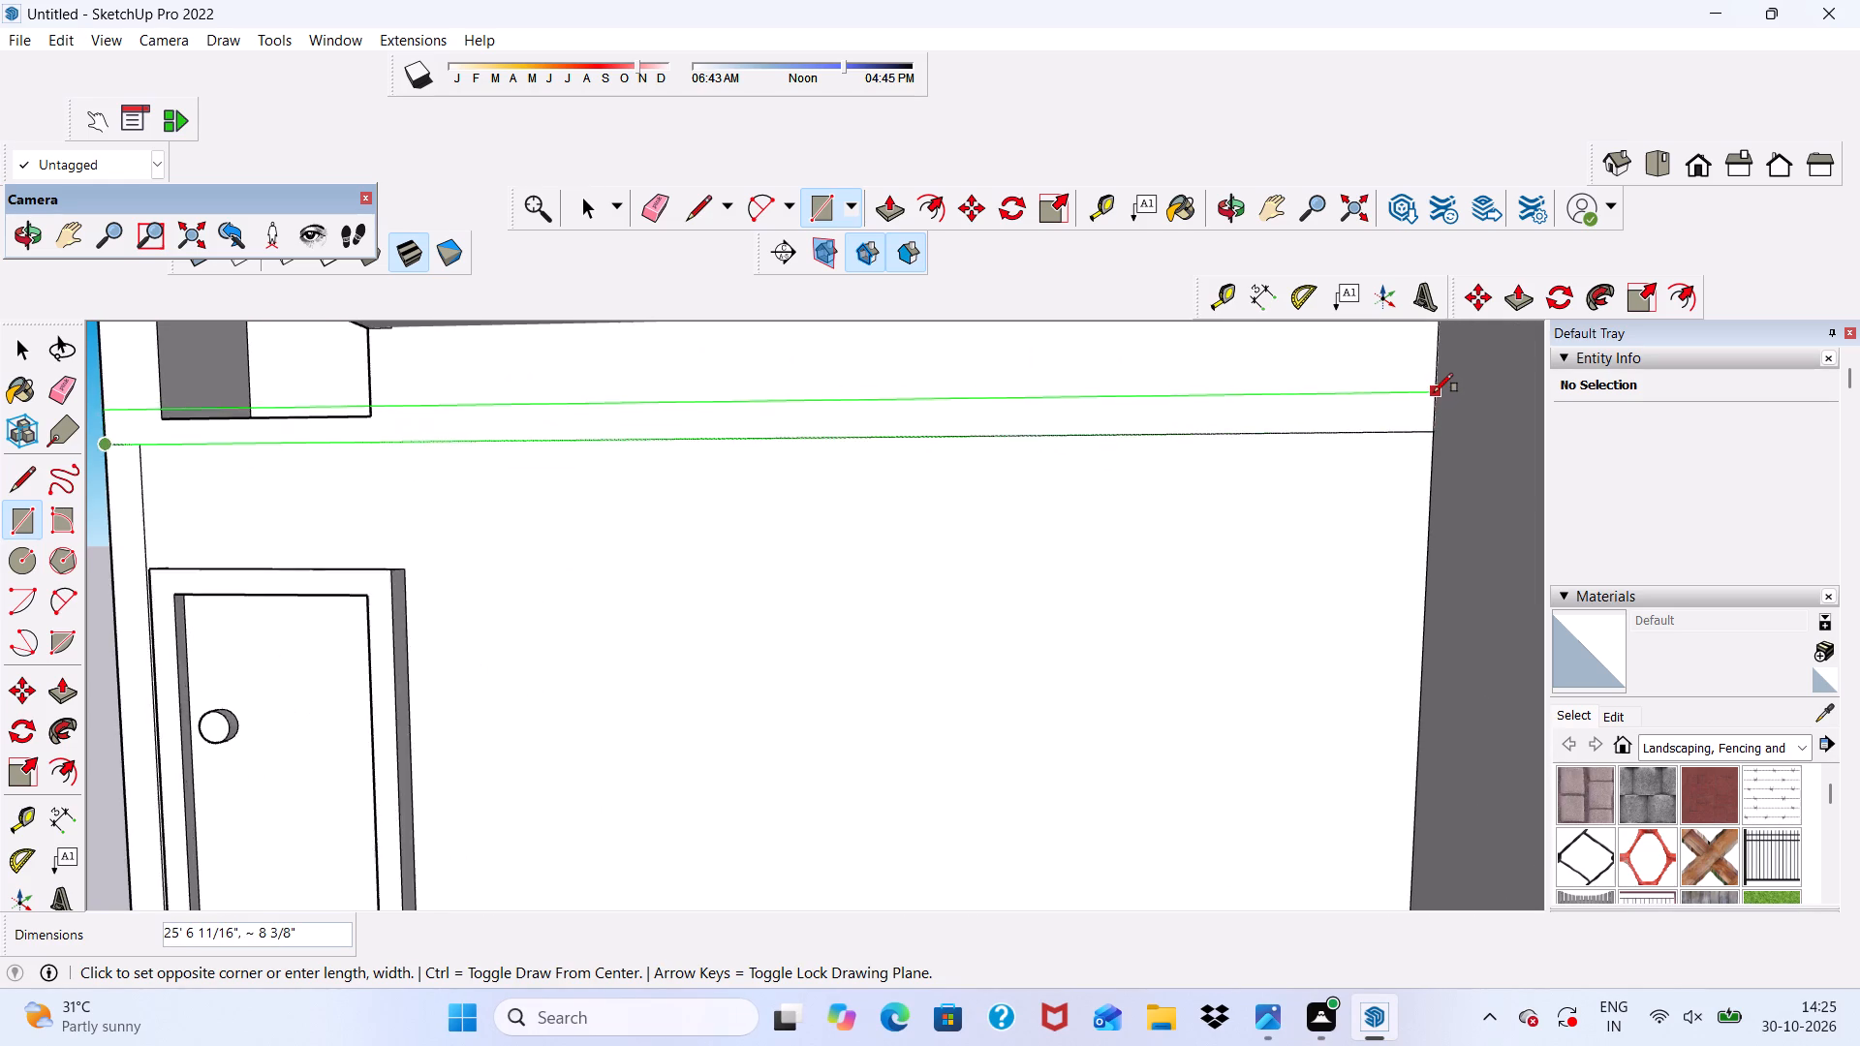
scroll(1434, 392, up, 1)
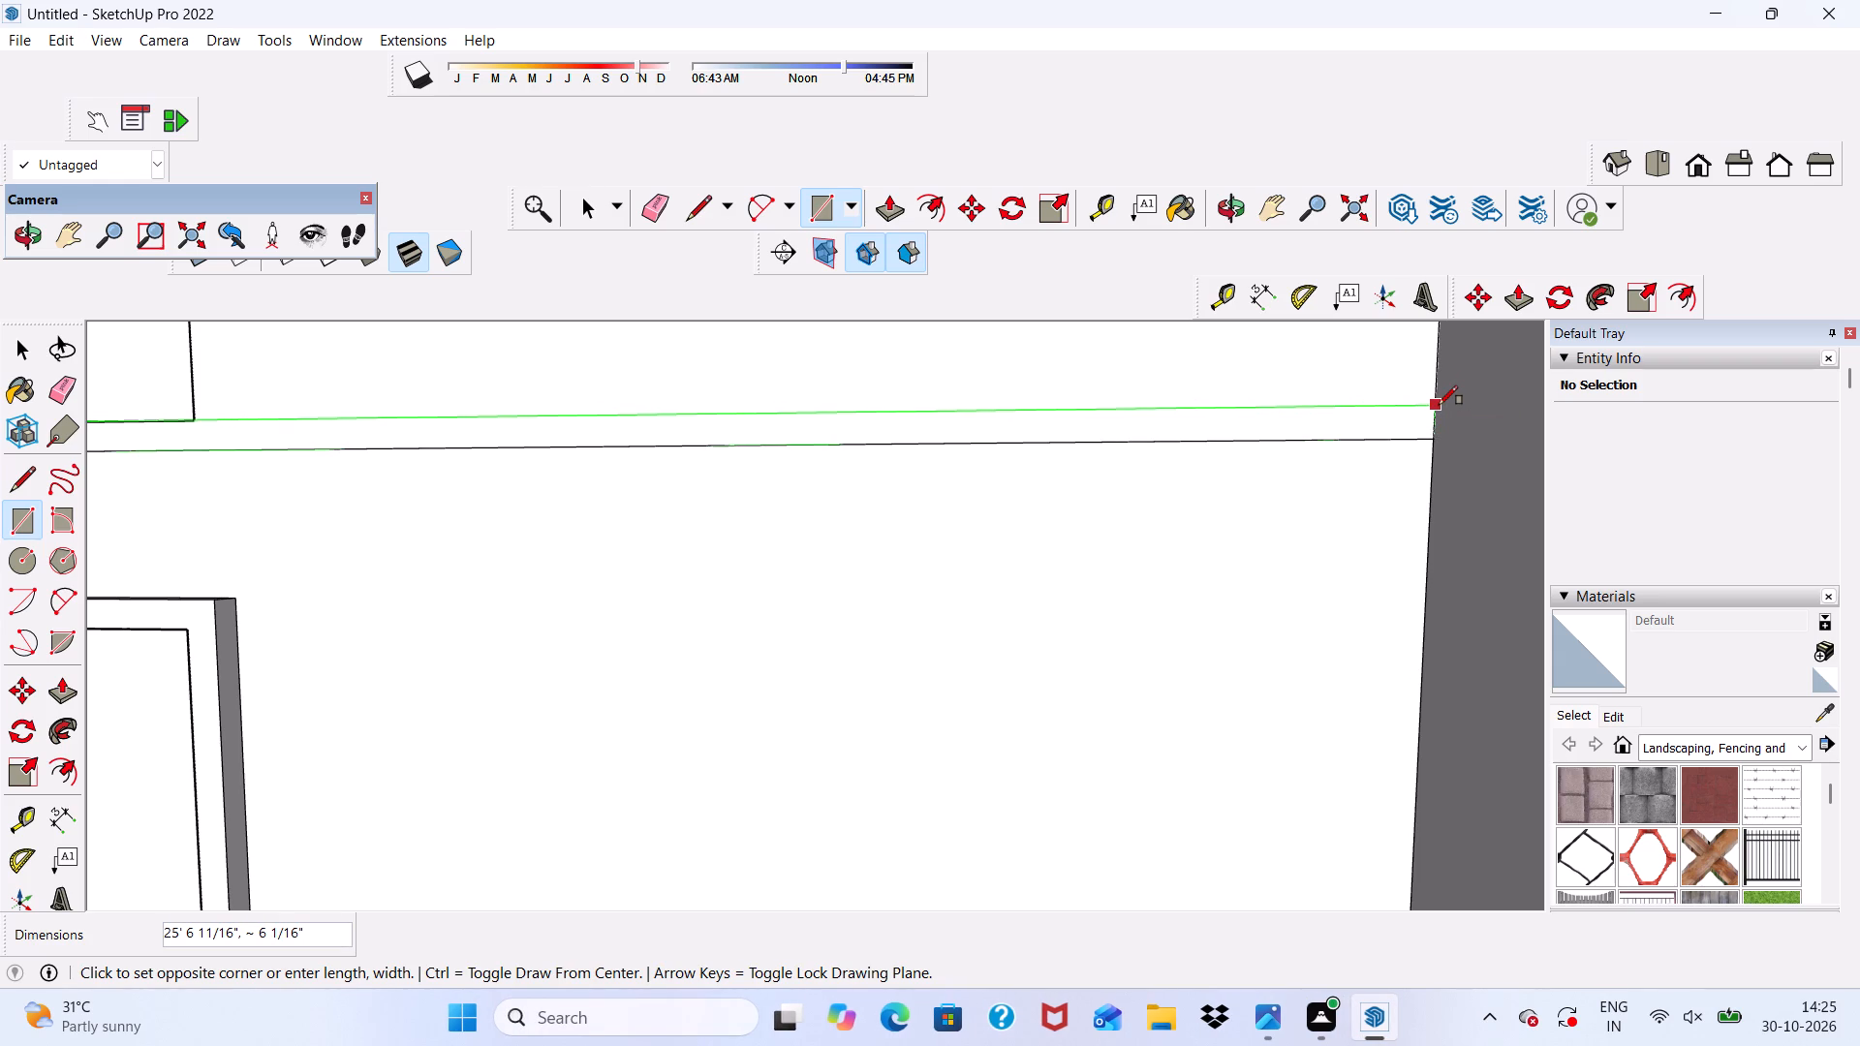
click(1439, 405)
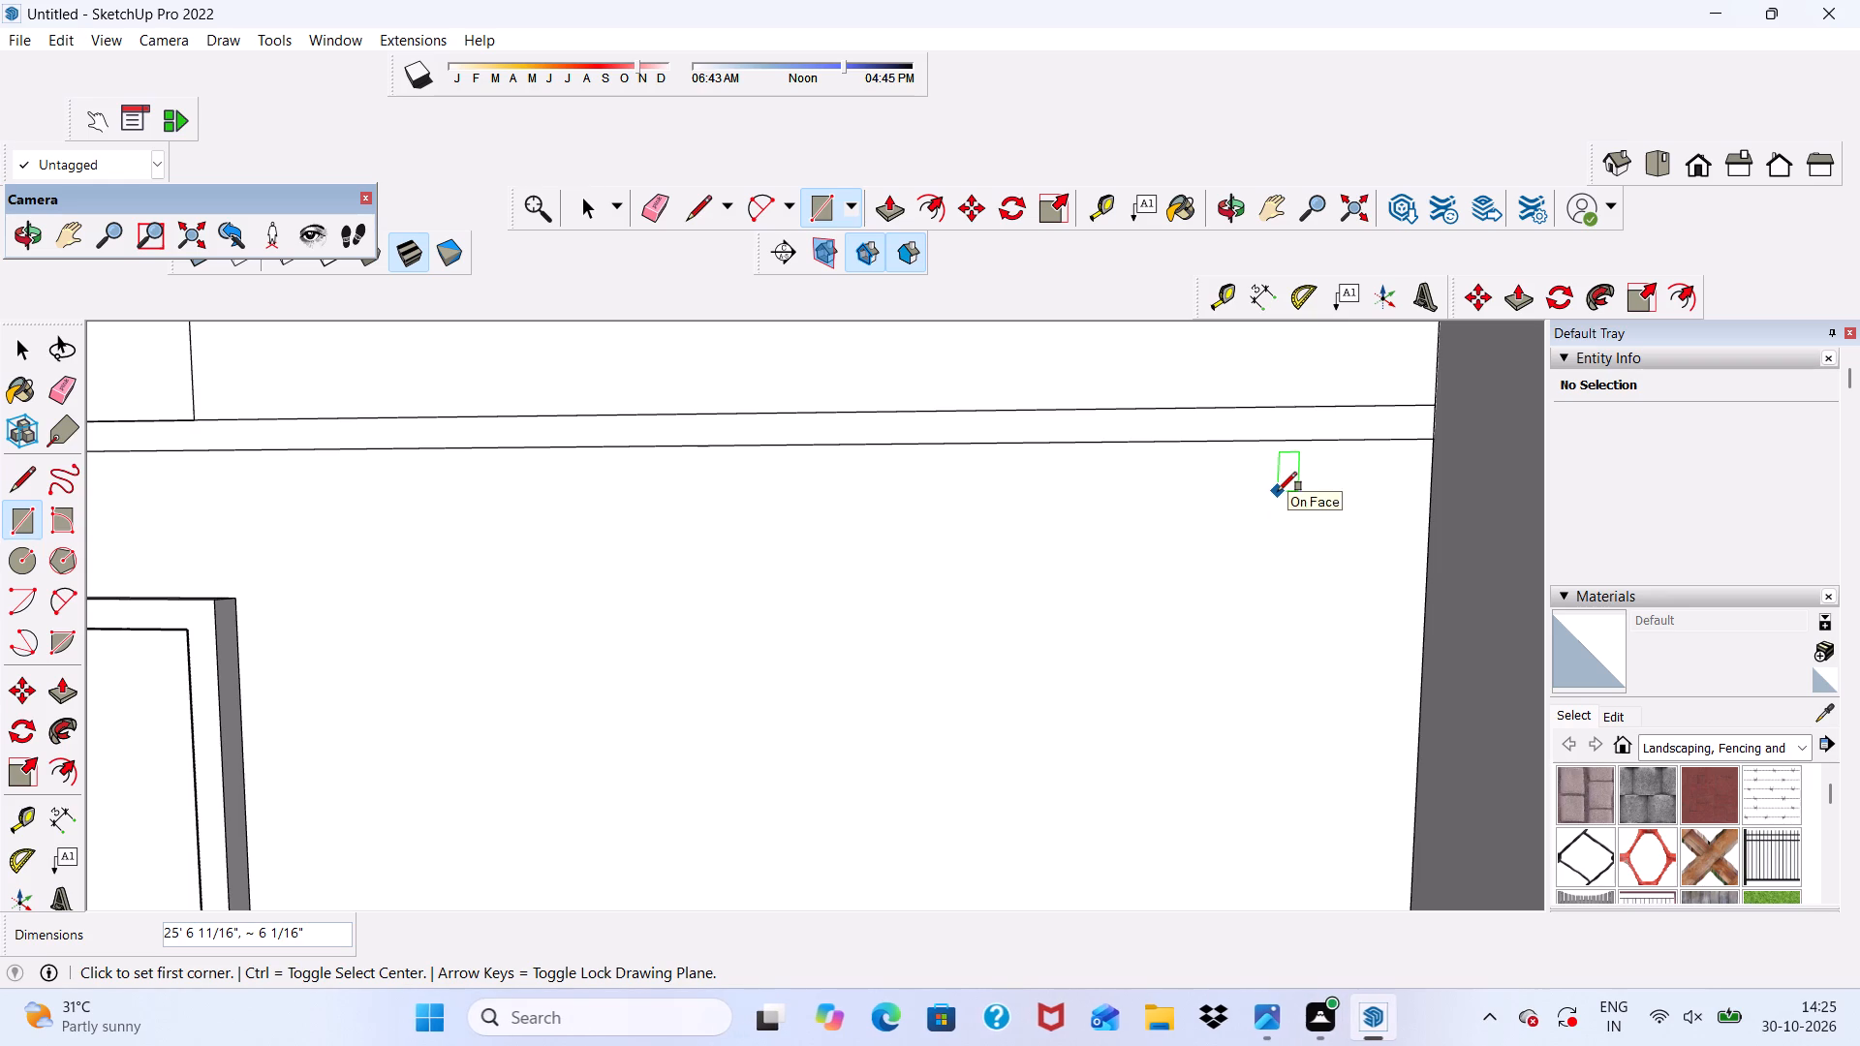
Delete the face filling the upper-storey wall opening just above the new thin band.
scroll(1278, 491, down, 6)
scroll(850, 443, down, 4)
scroll(544, 335, up, 6)
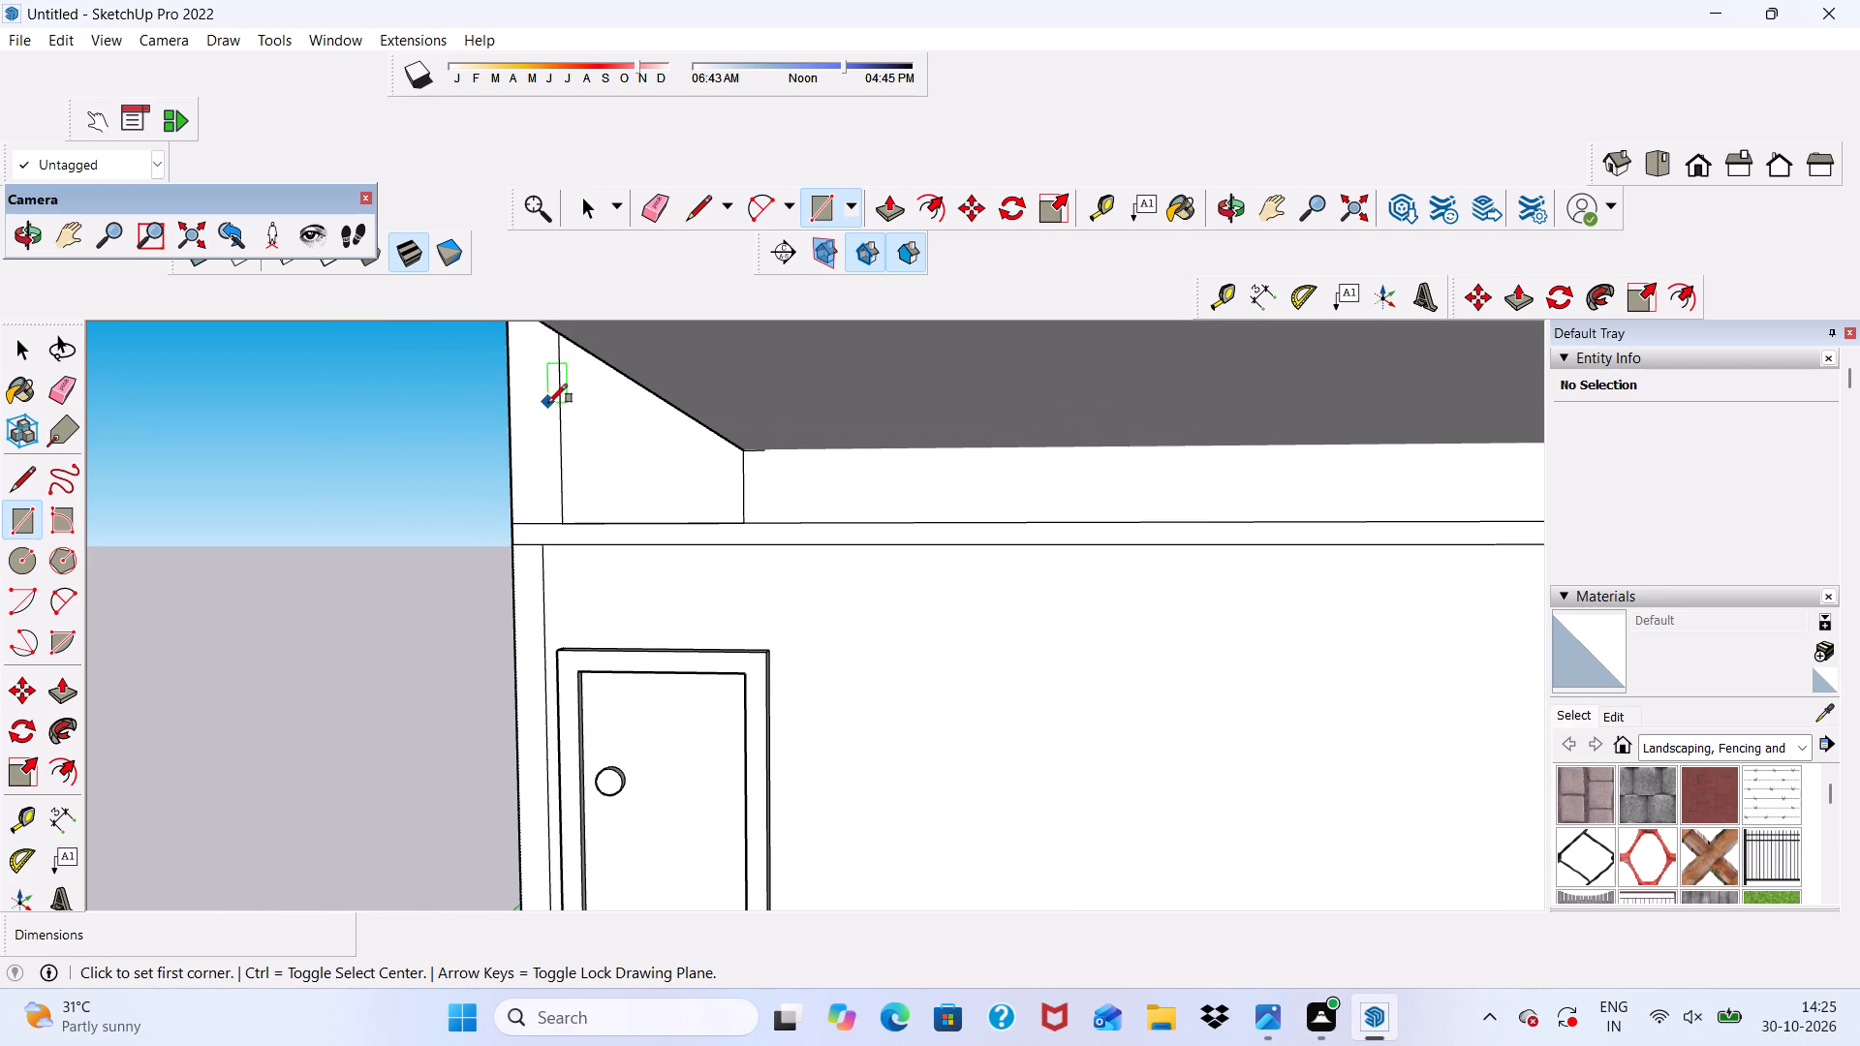
key(space)
scroll(544, 409, down, 1)
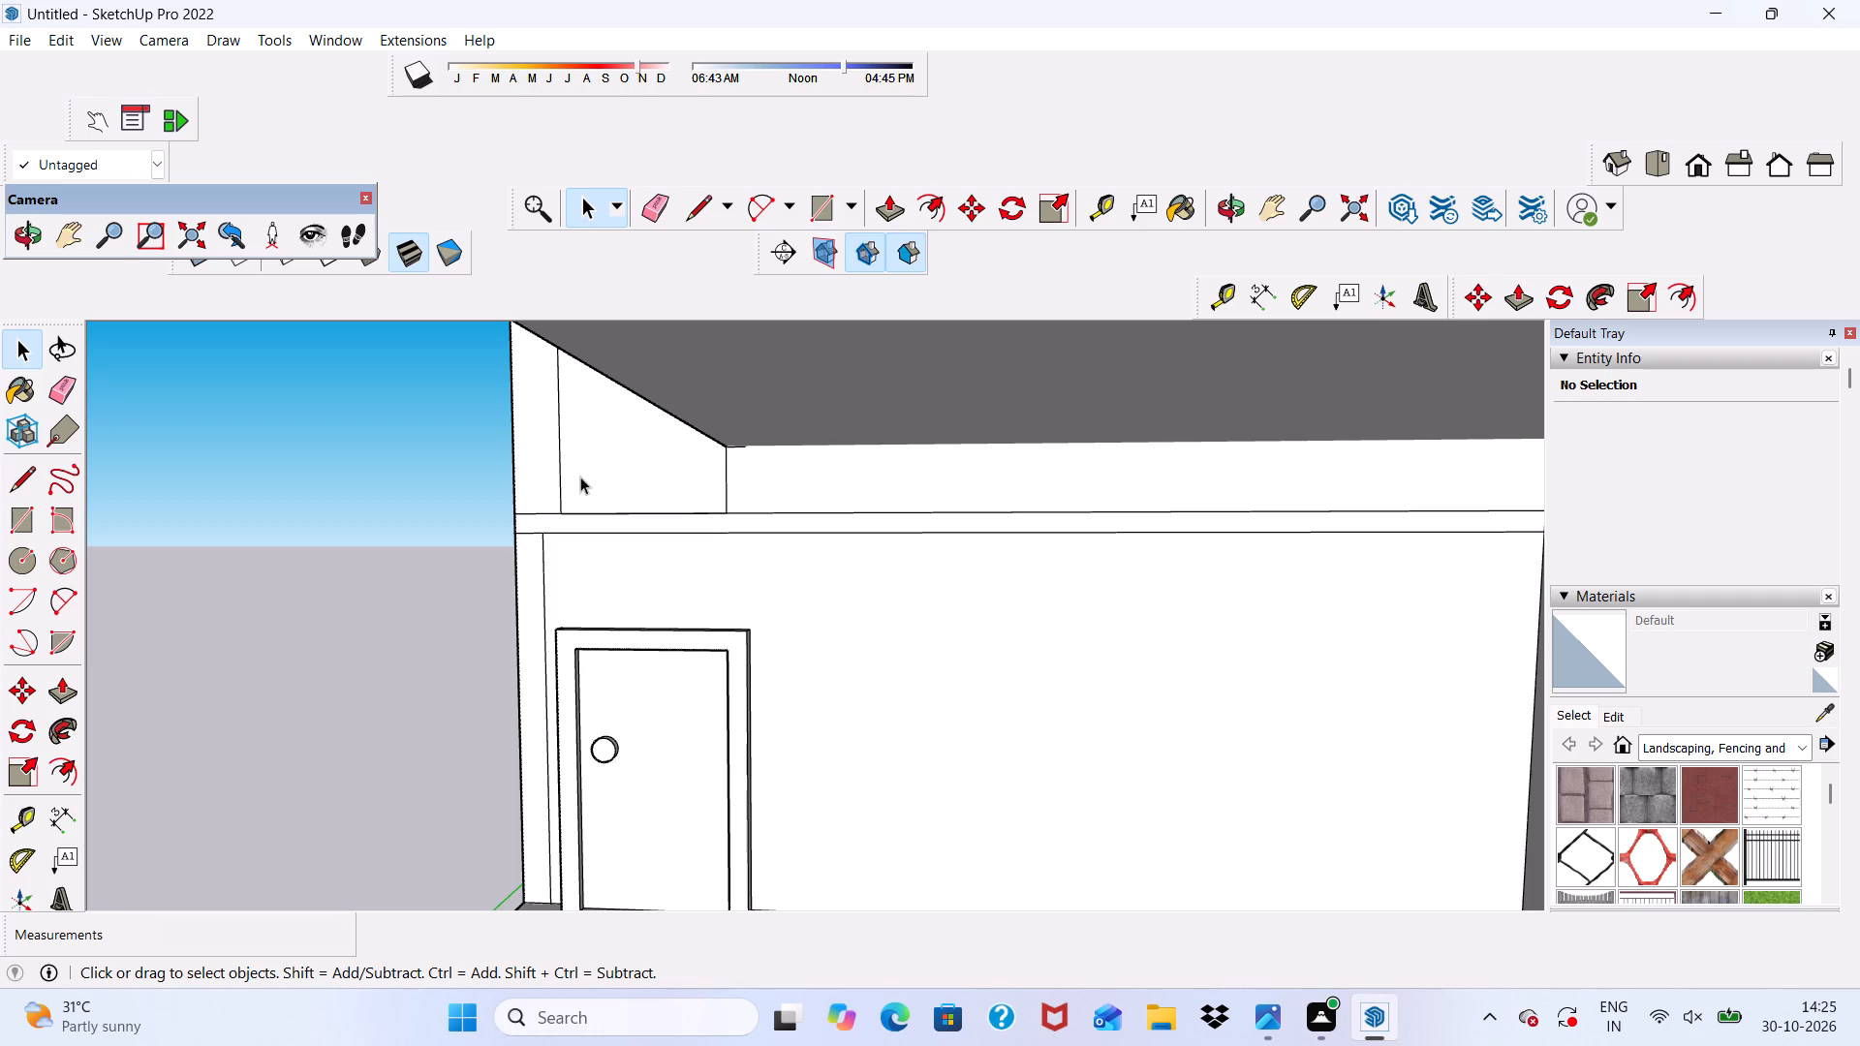
click(580, 477)
key(Delete)
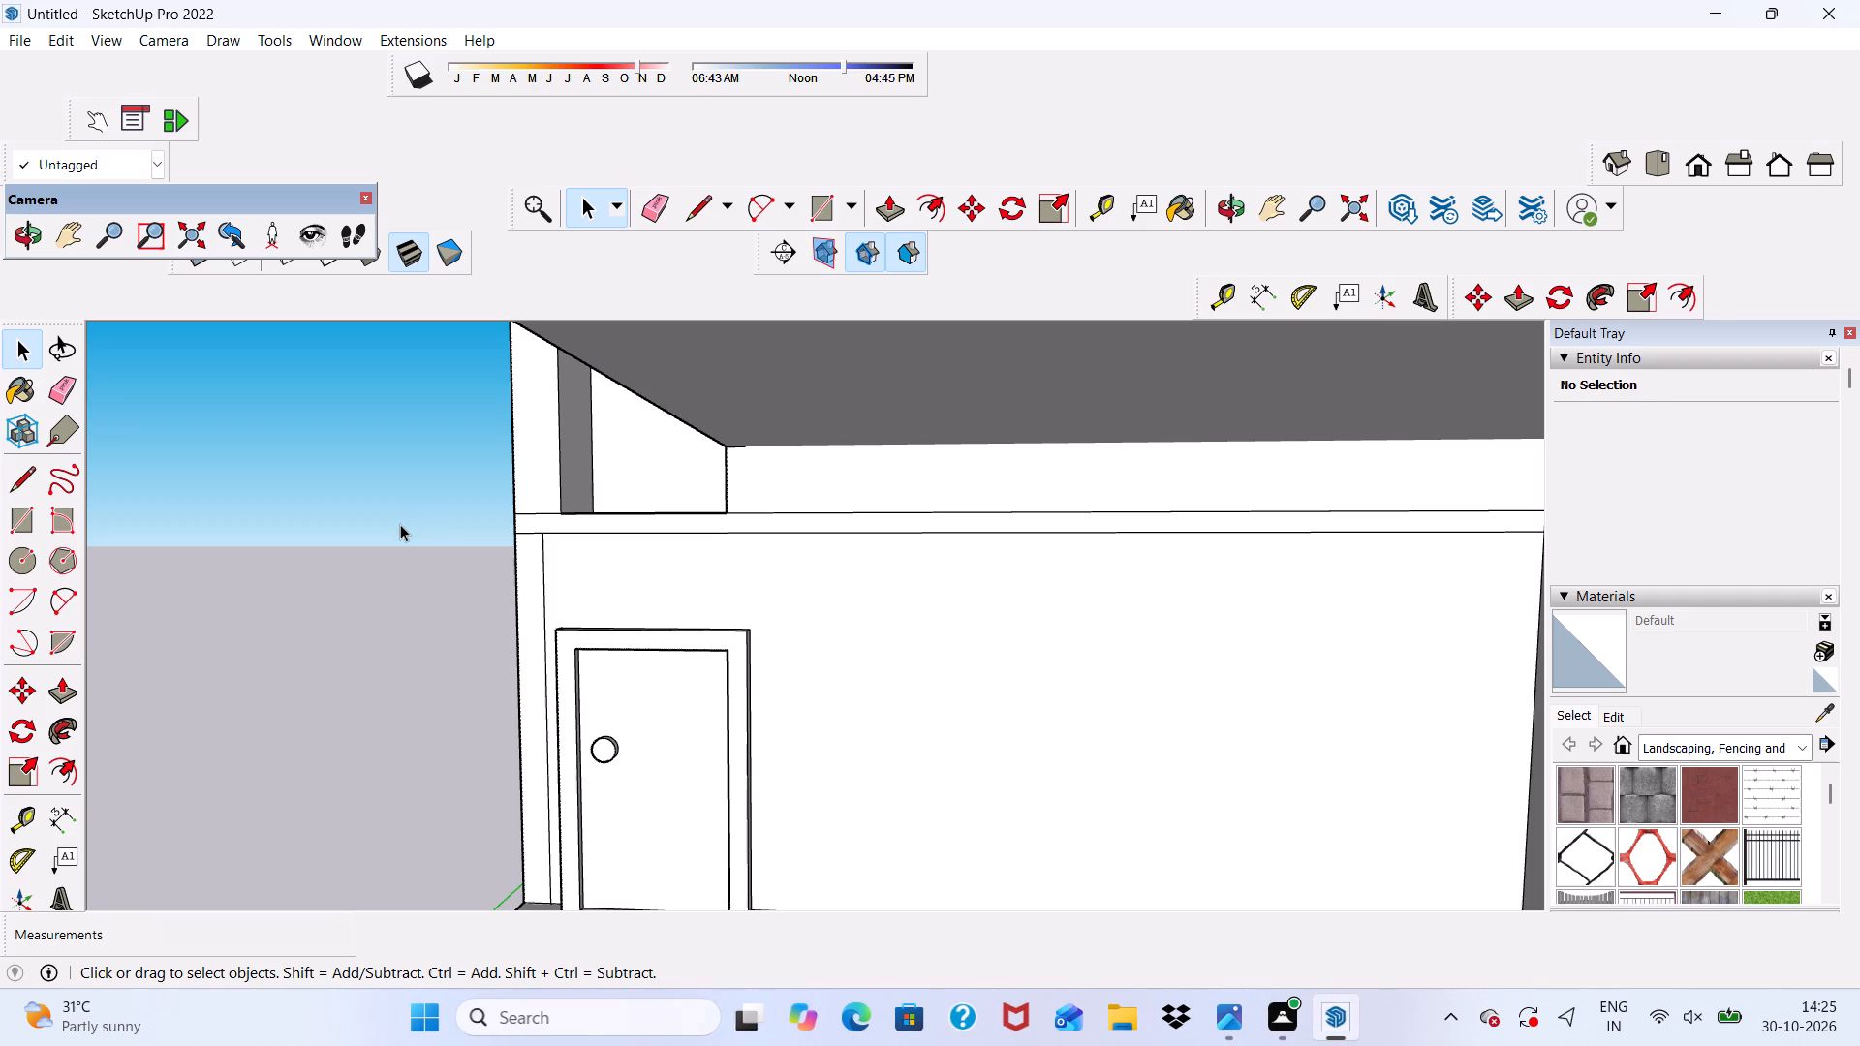
Push/Pull the thin band above the door outward from the wall by 3' to form a ledge.
click(892, 192)
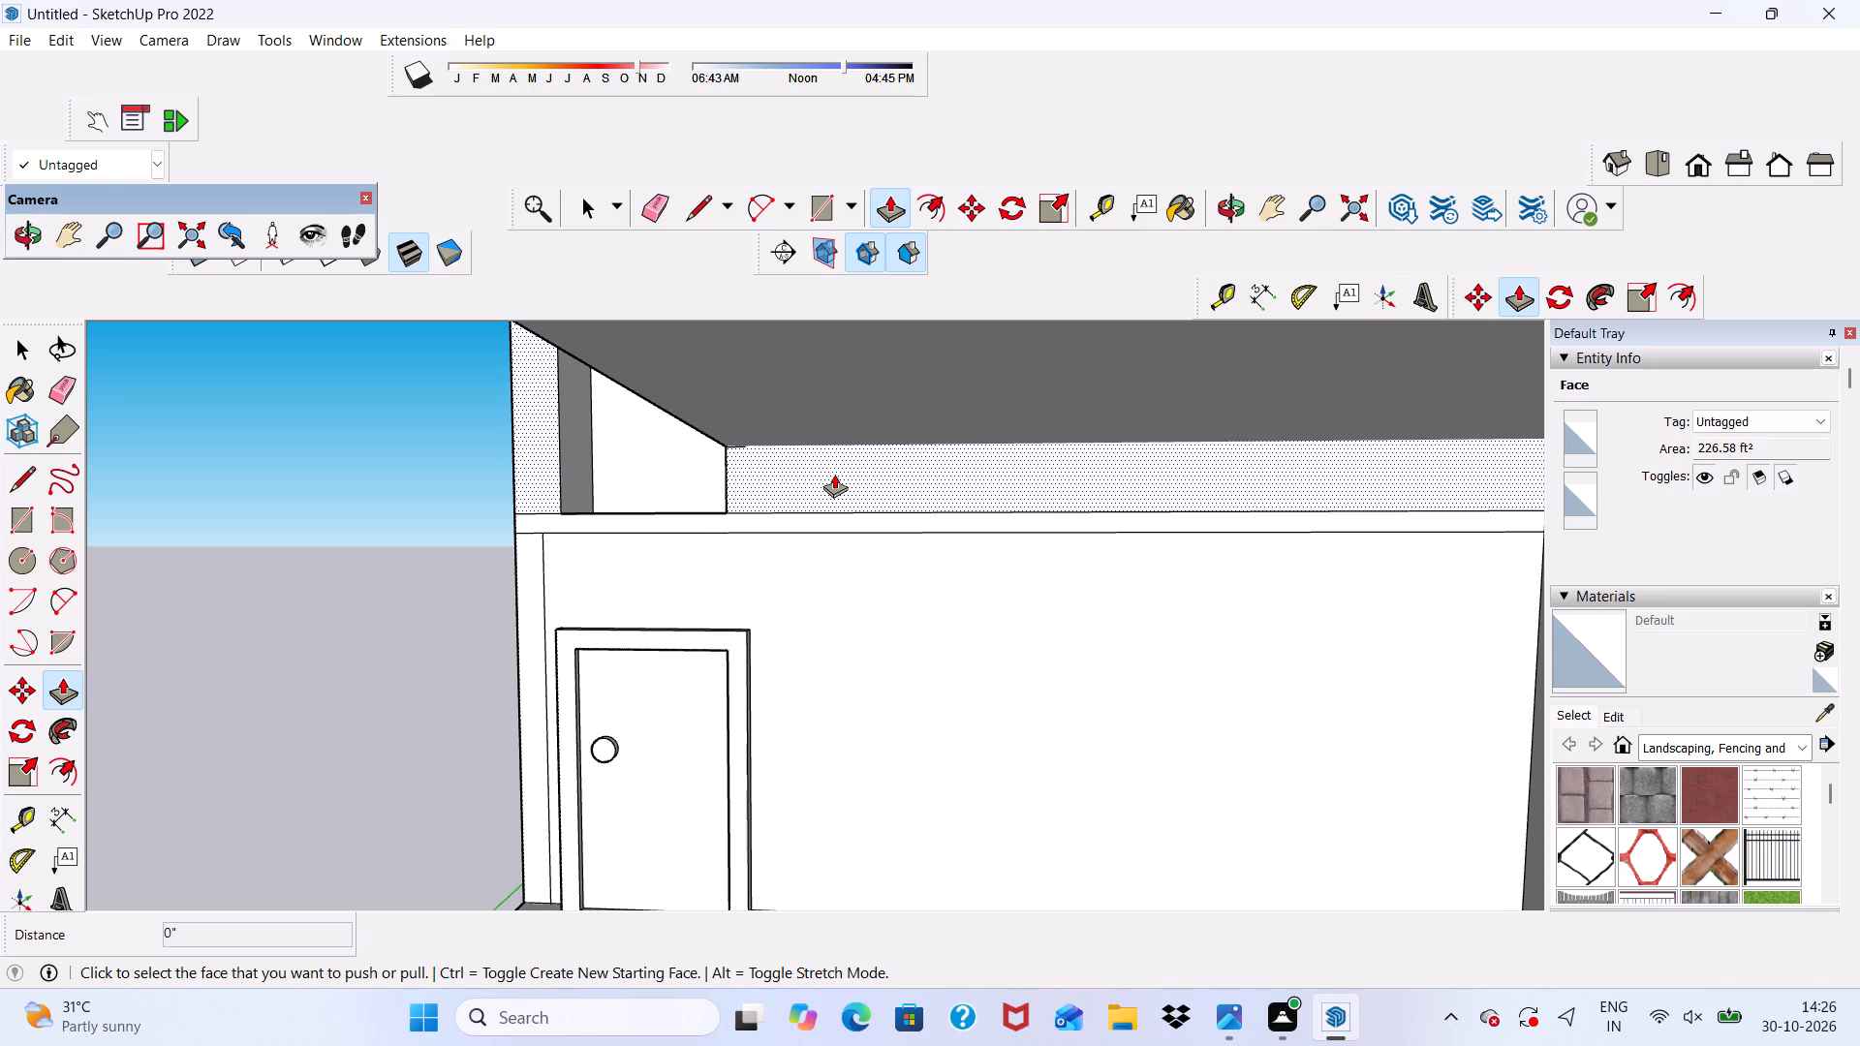
scroll(717, 530, up, 10)
click(674, 520)
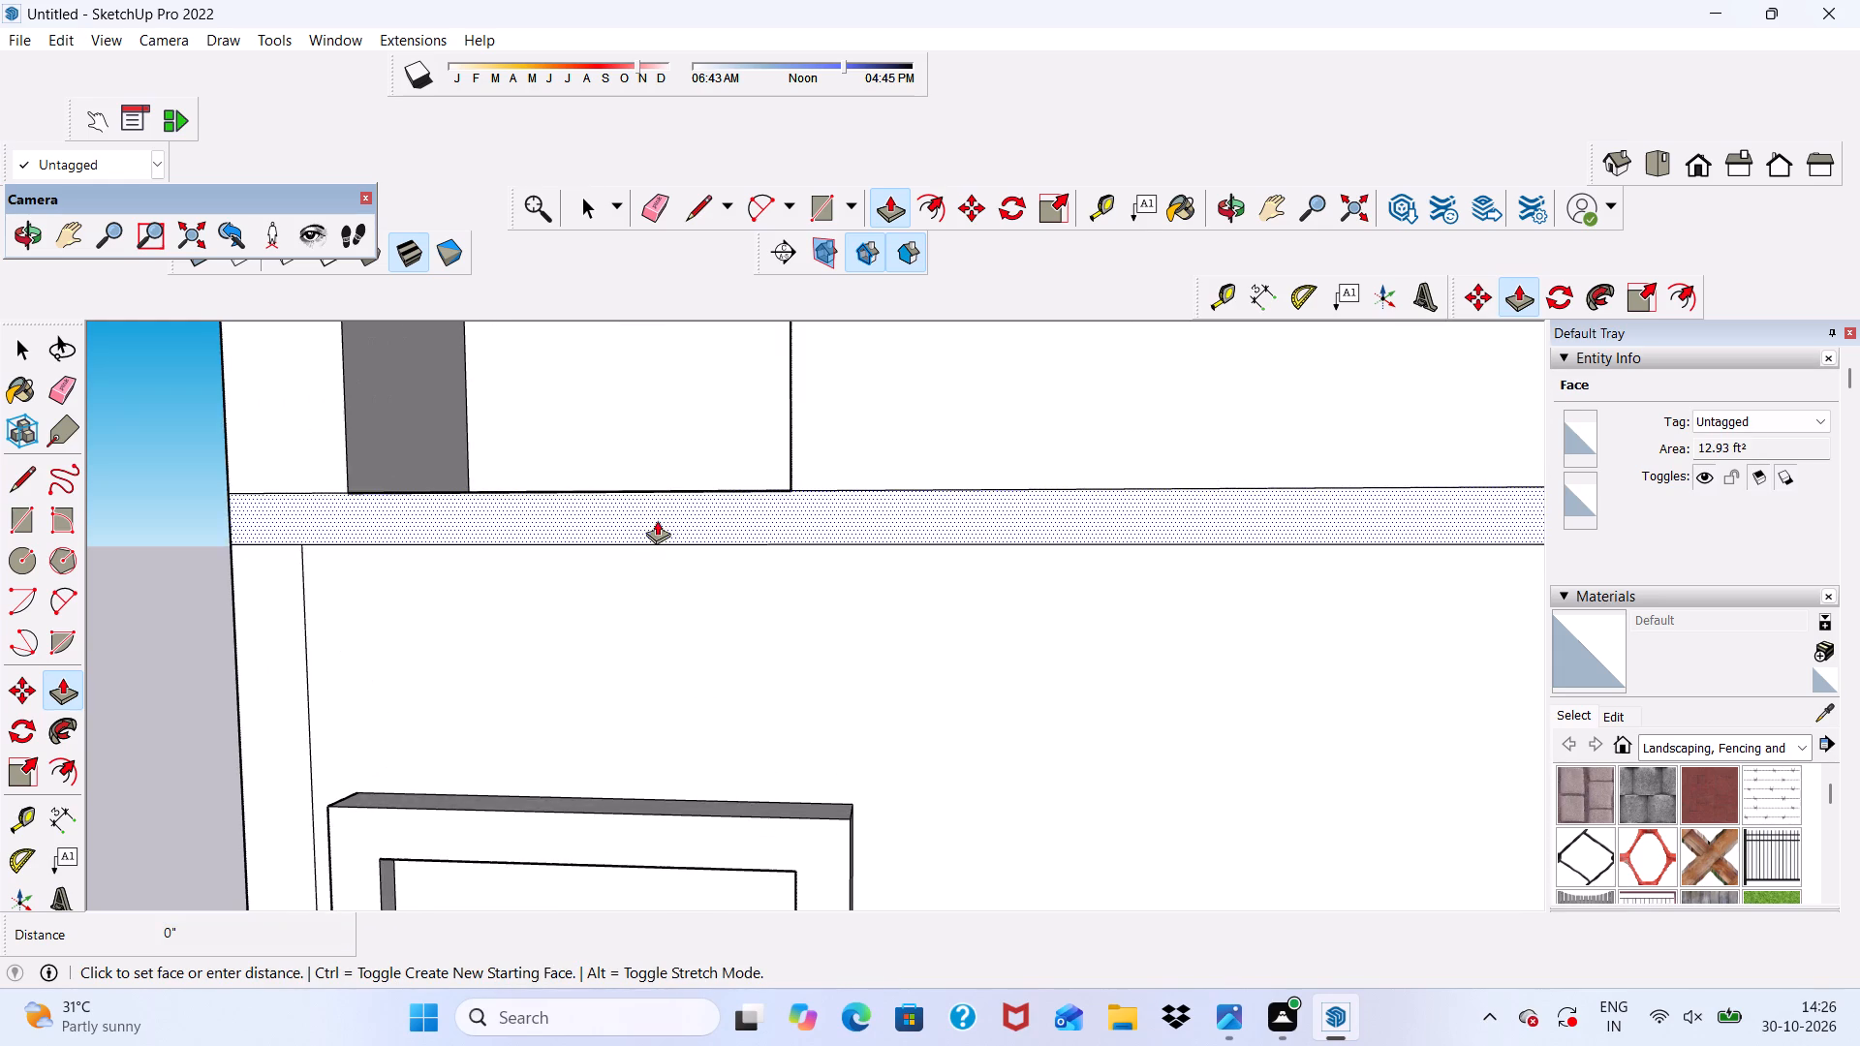
scroll(484, 542, down, 6)
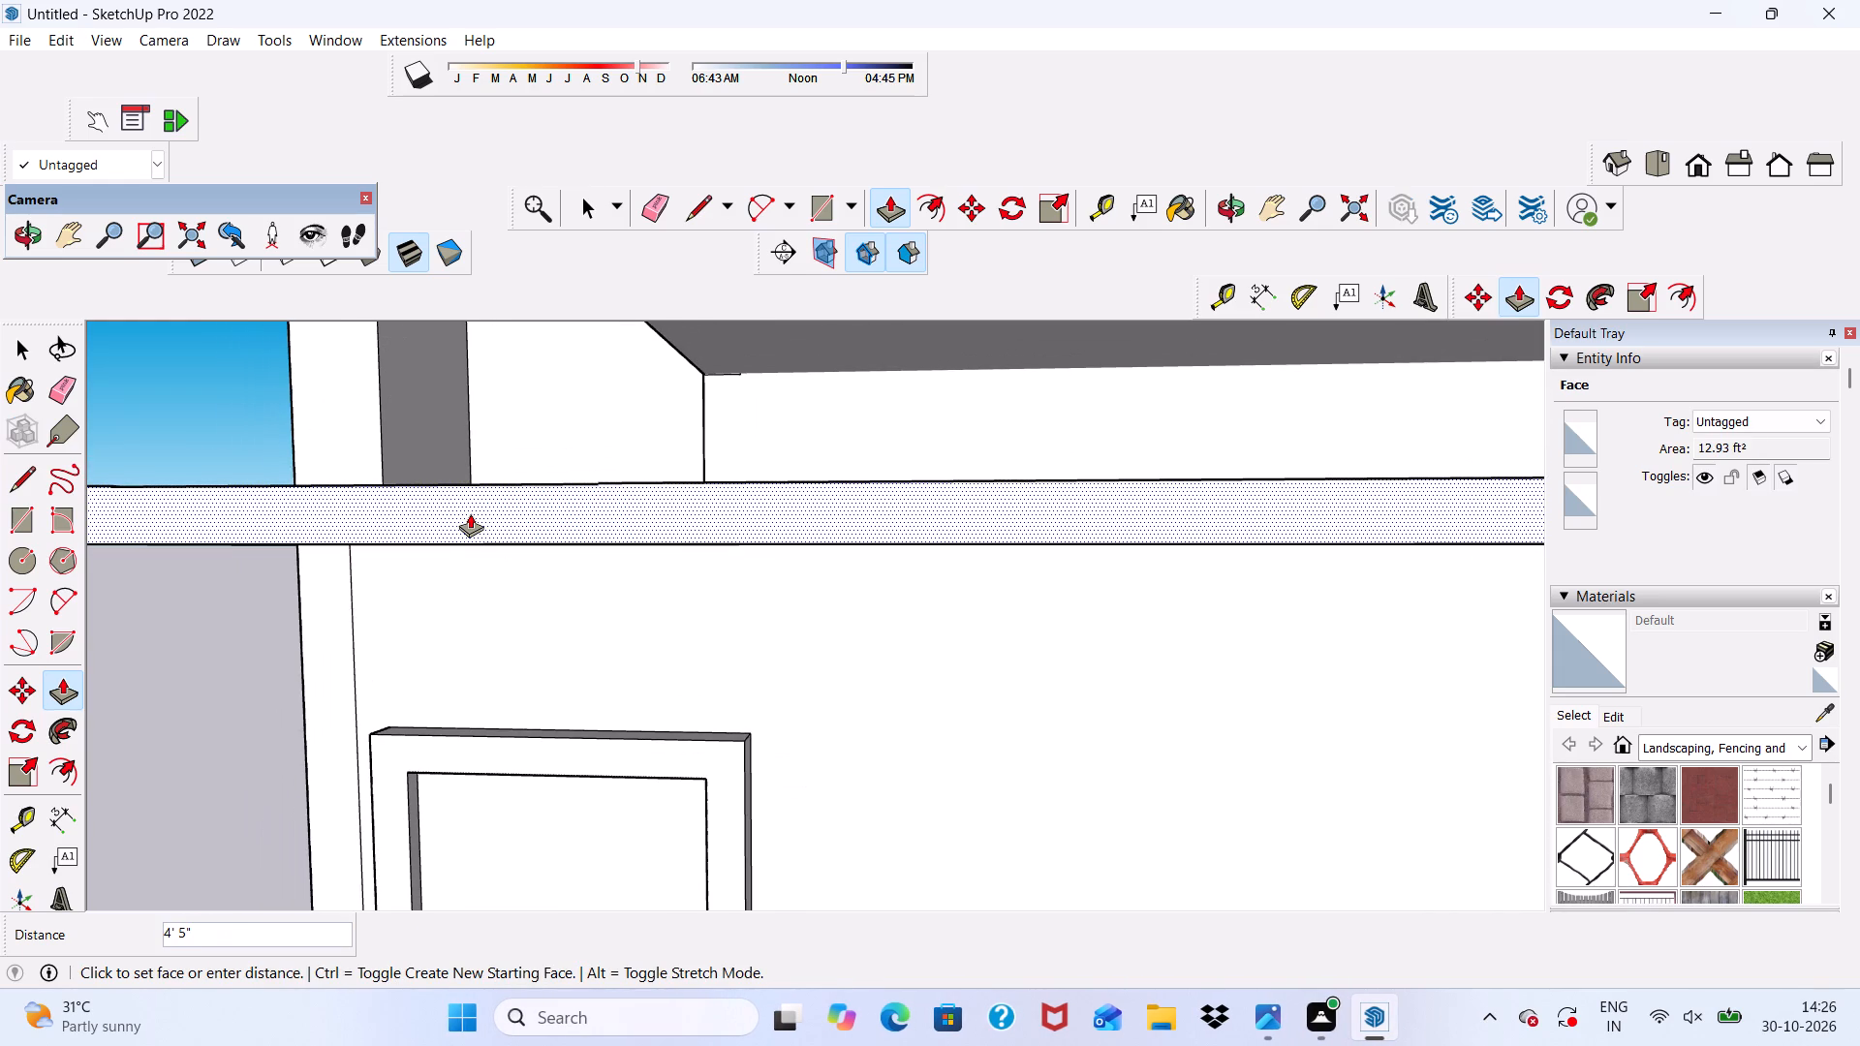
scroll(470, 513, down, 6)
scroll(410, 608, up, 1)
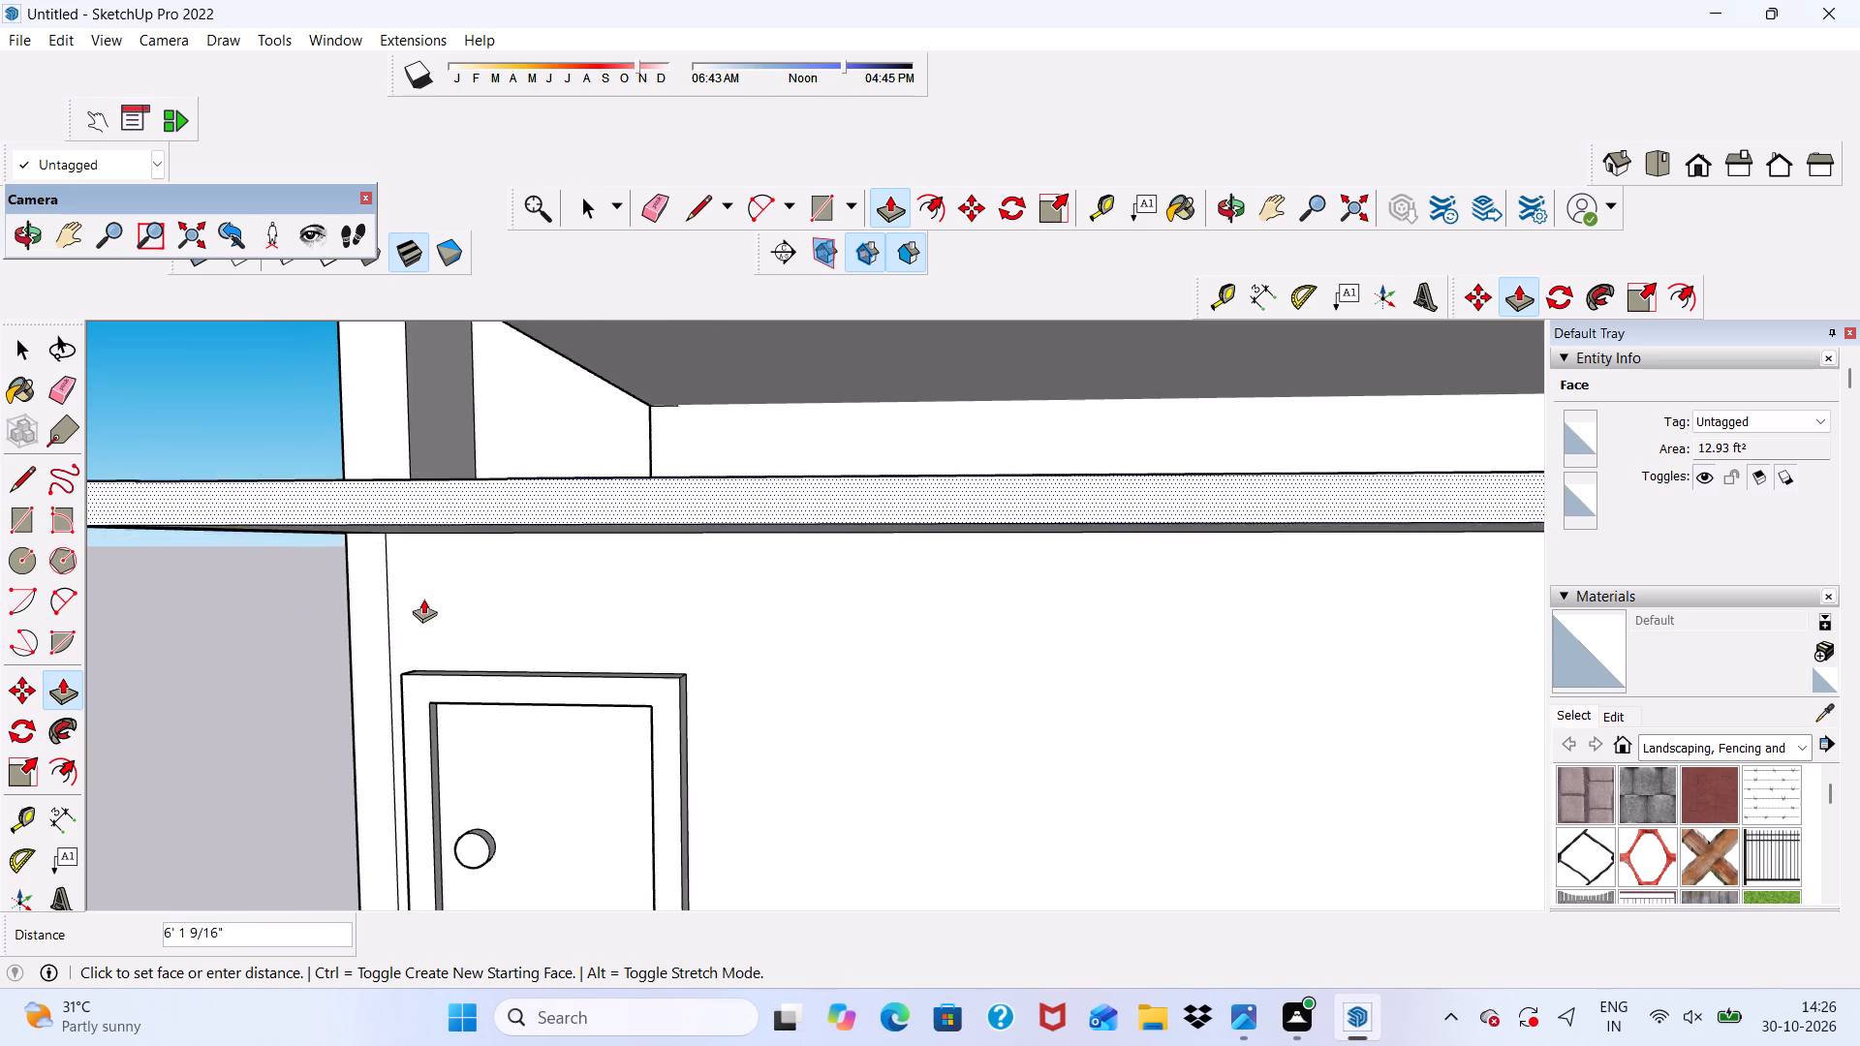
scroll(423, 599, down, 4)
middle_drag(441, 624, 797, 653)
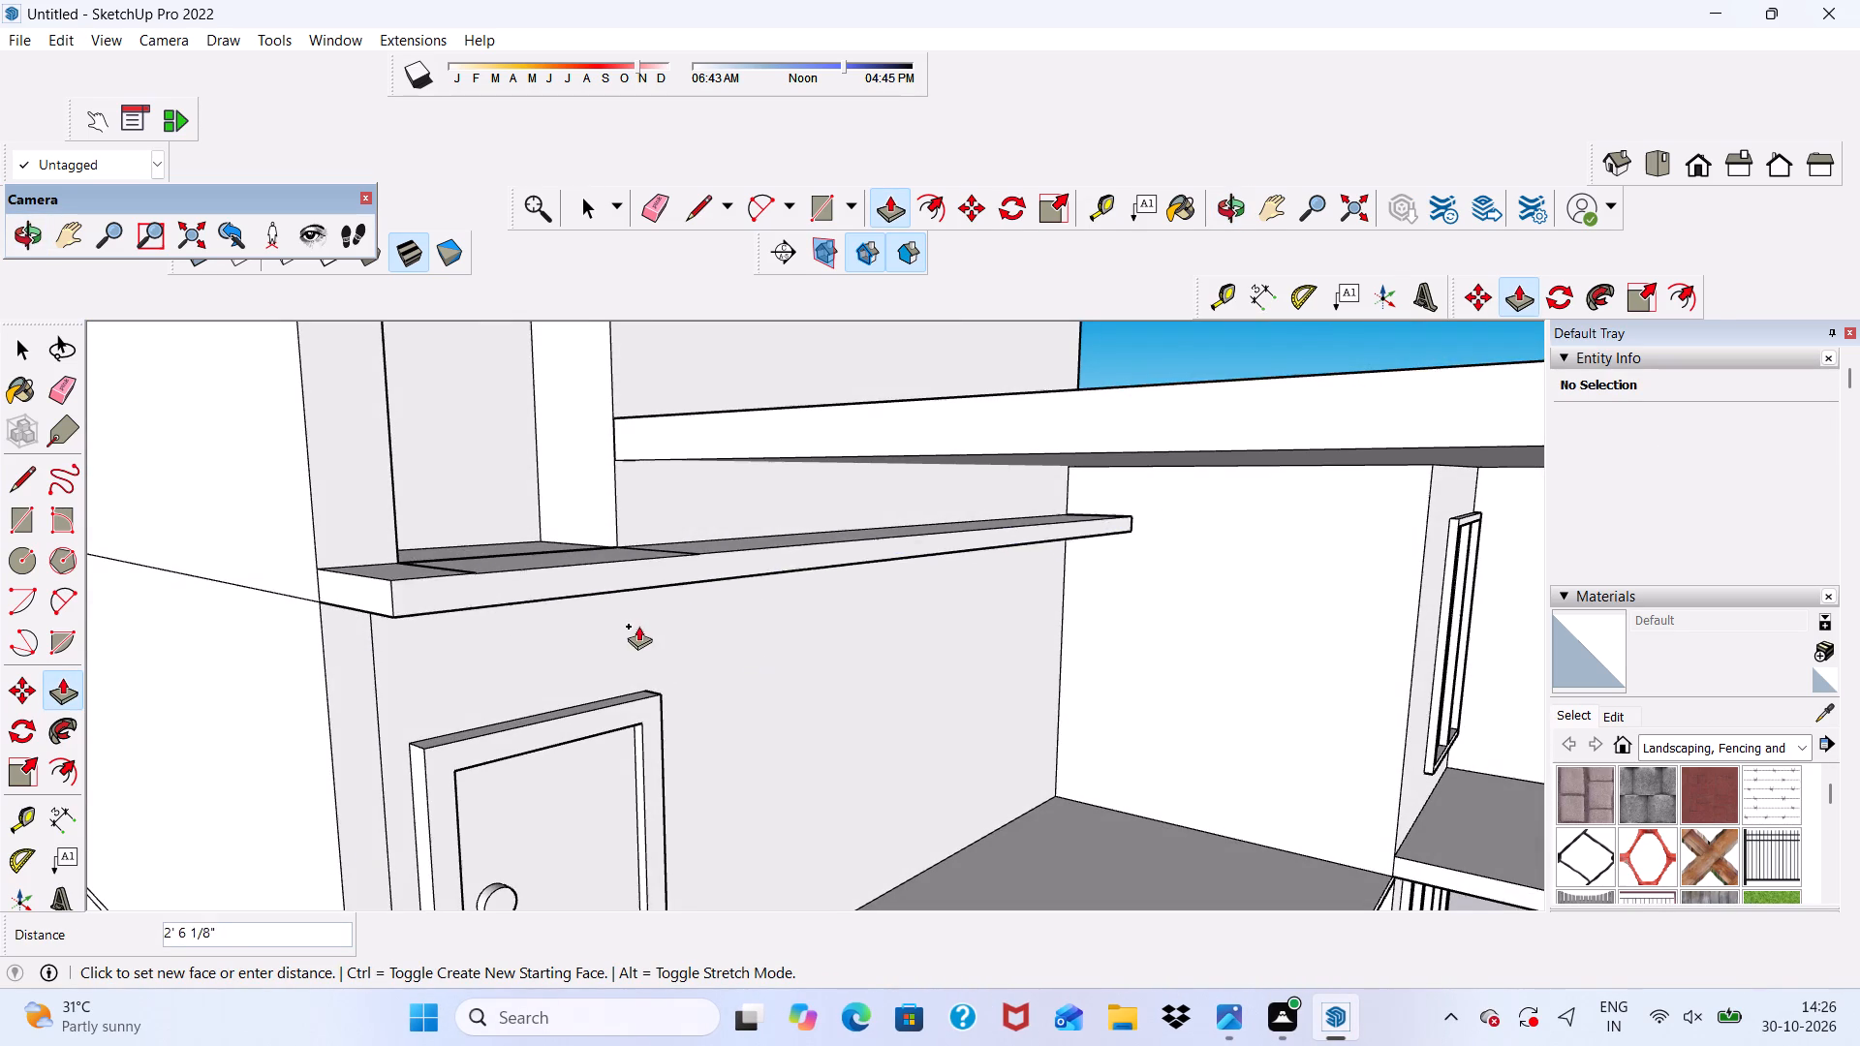
scroll(637, 625, down, 2)
middle_drag(680, 767, 518, 561)
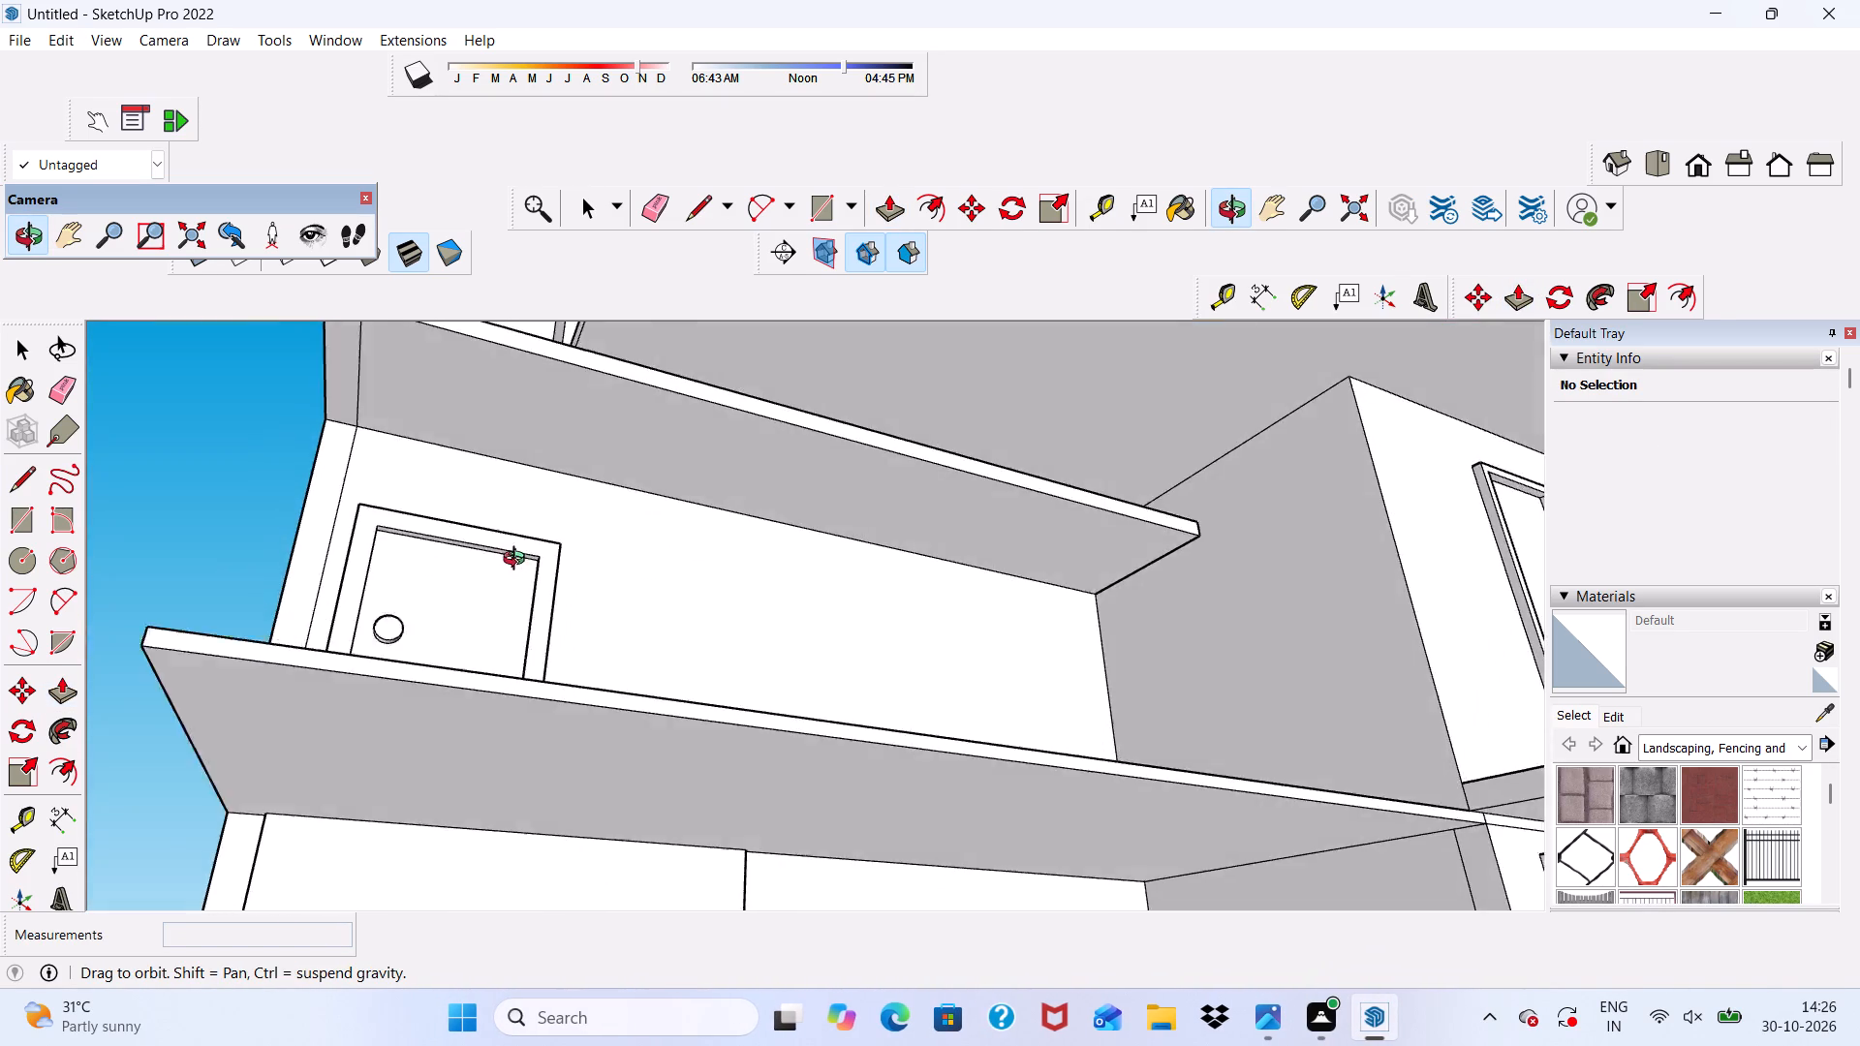
middle_drag(518, 561, 419, 686)
scroll(408, 610, up, 1)
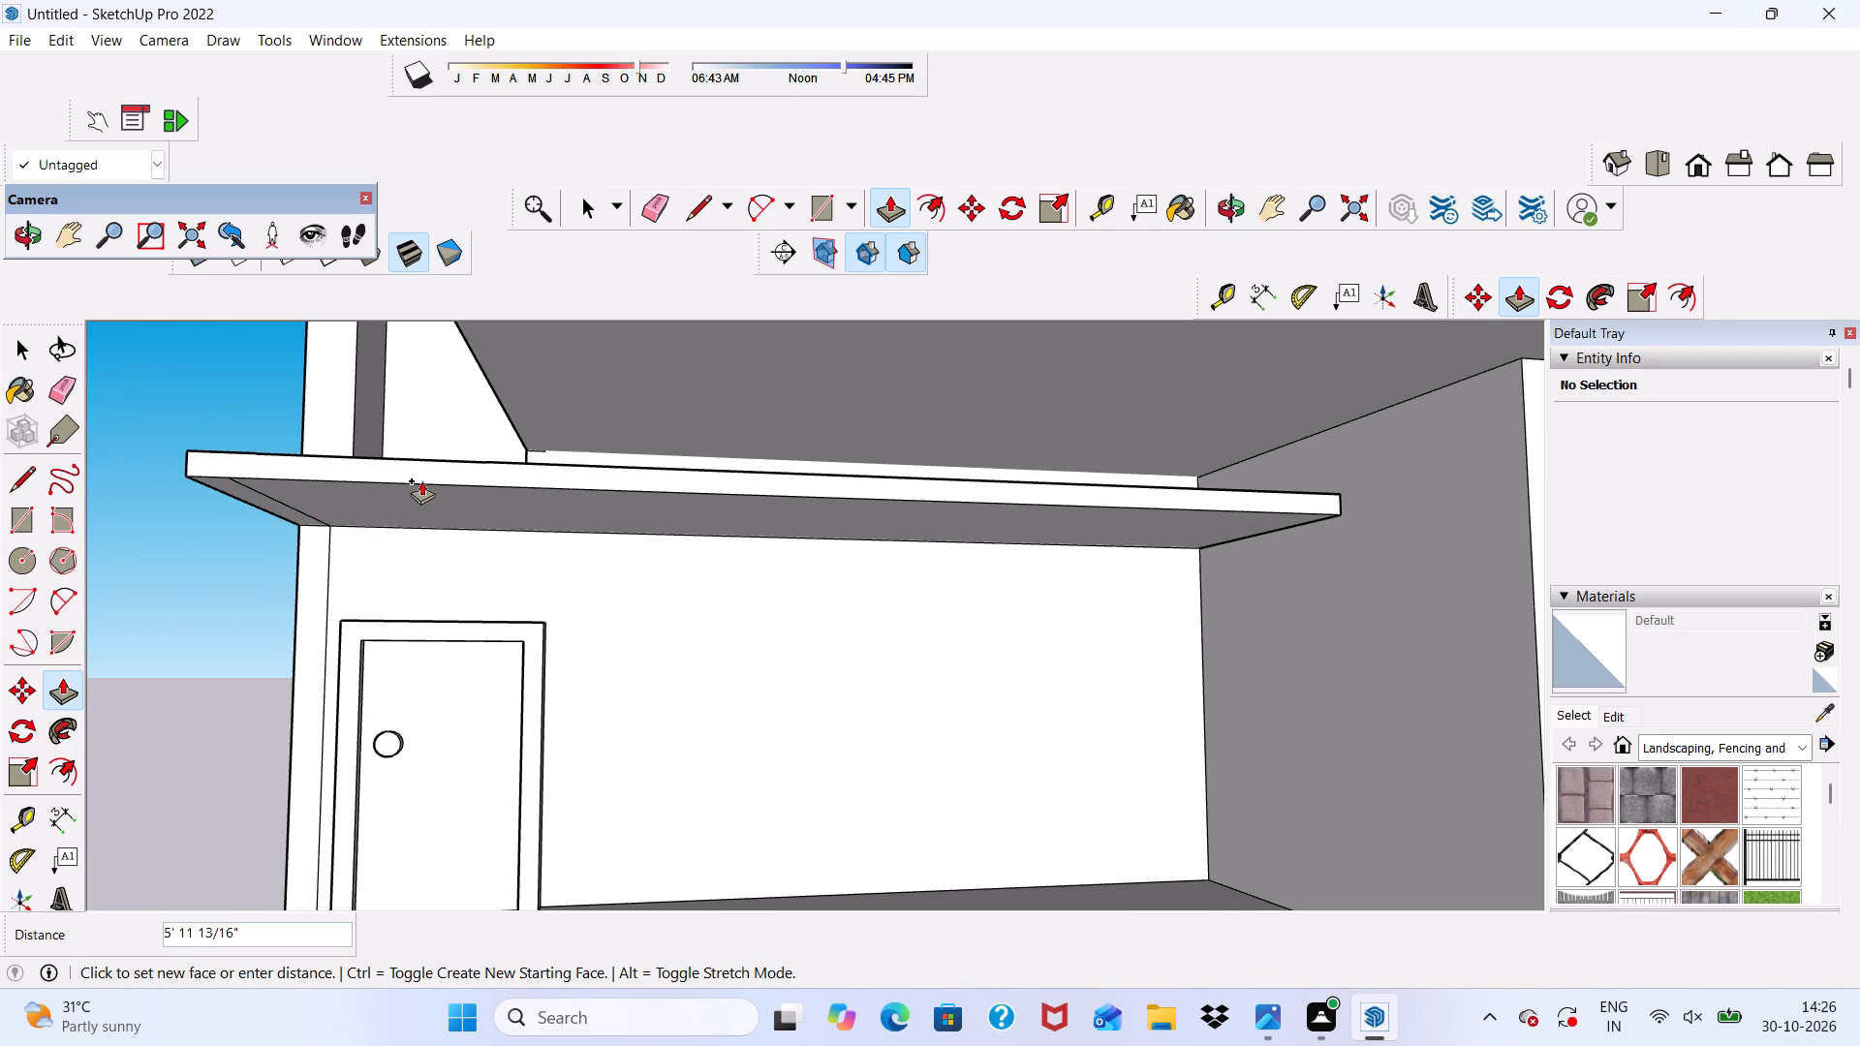
text(3')
key(Return)
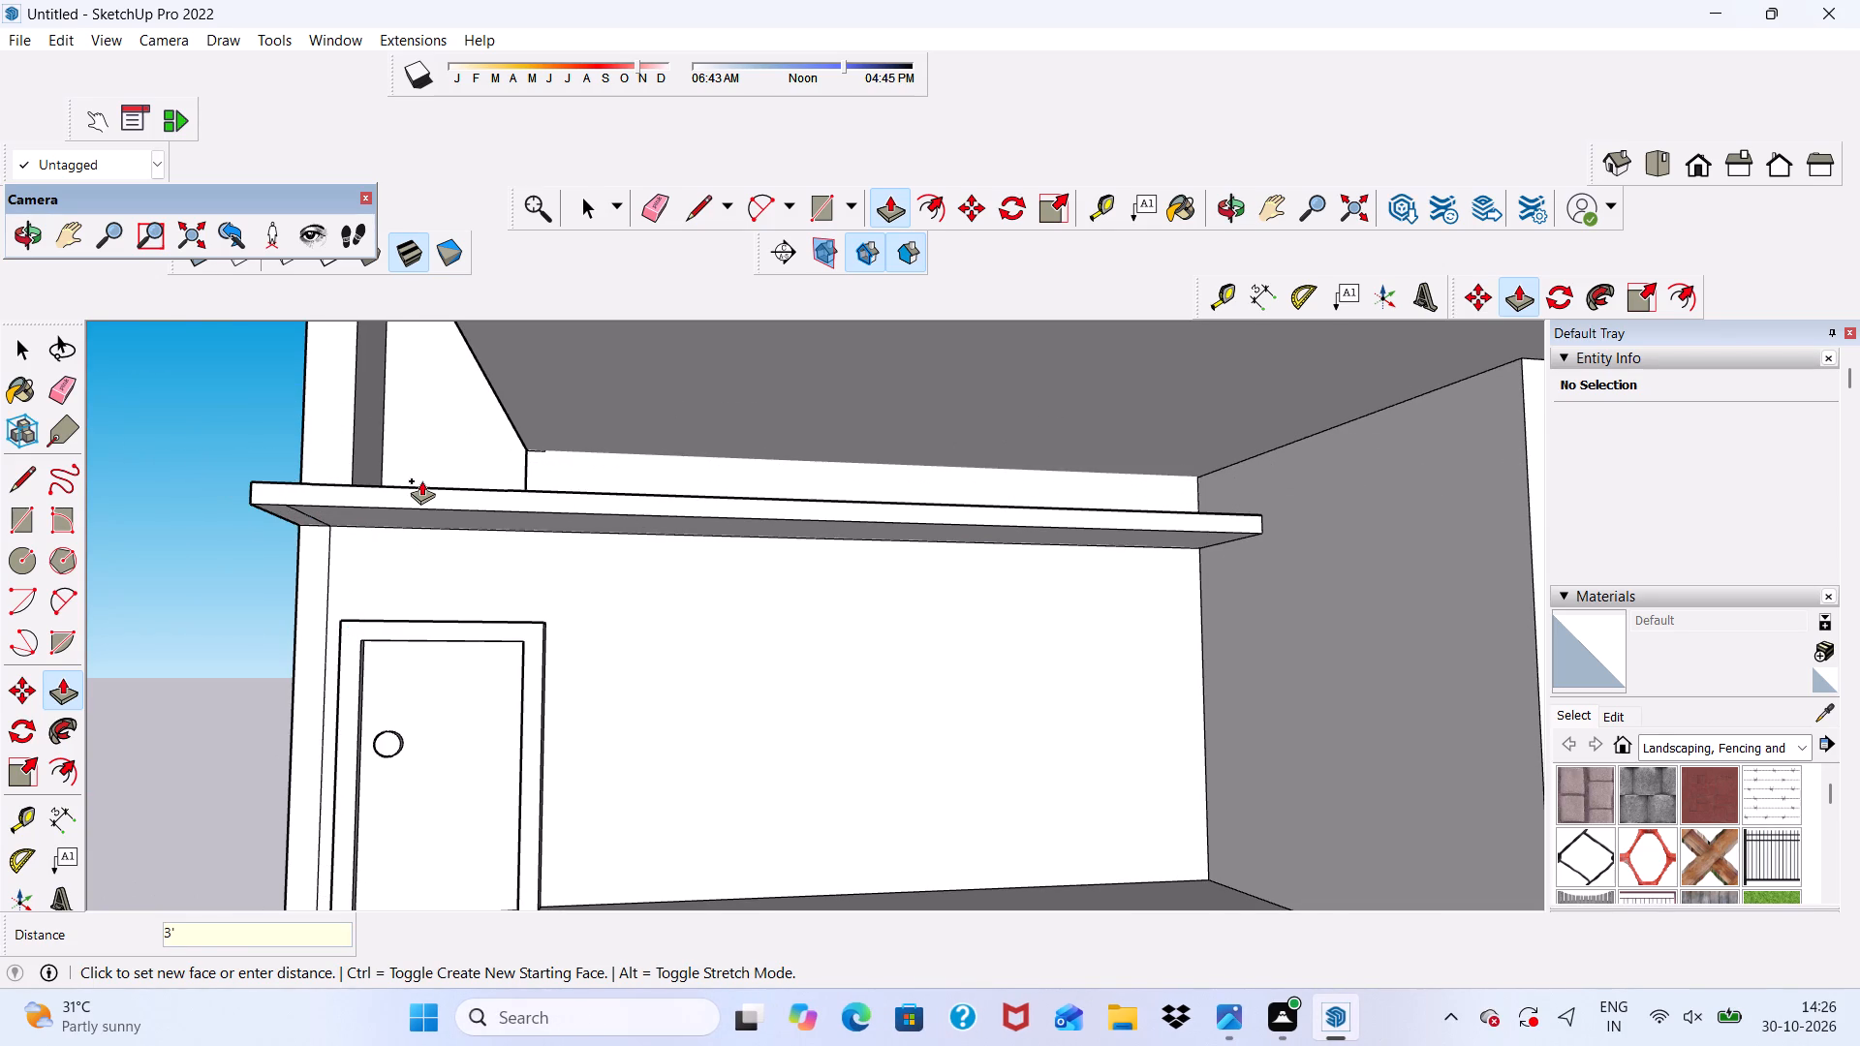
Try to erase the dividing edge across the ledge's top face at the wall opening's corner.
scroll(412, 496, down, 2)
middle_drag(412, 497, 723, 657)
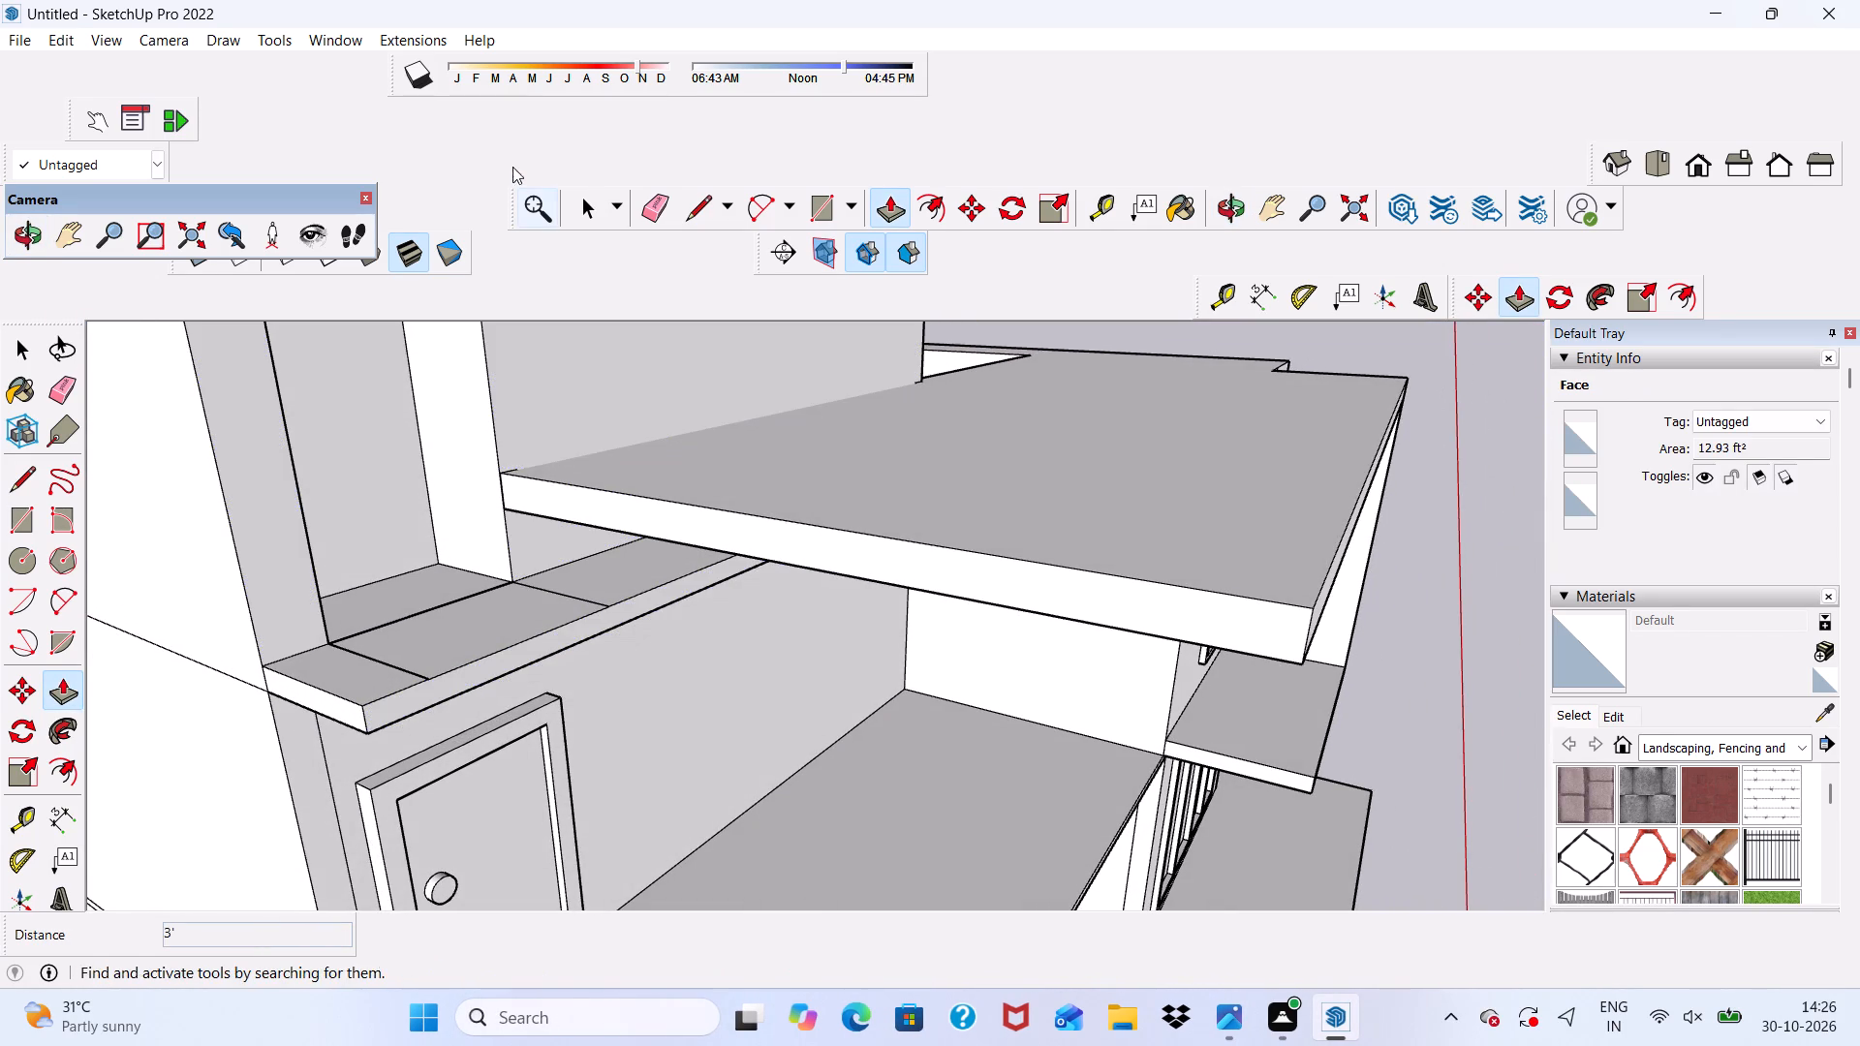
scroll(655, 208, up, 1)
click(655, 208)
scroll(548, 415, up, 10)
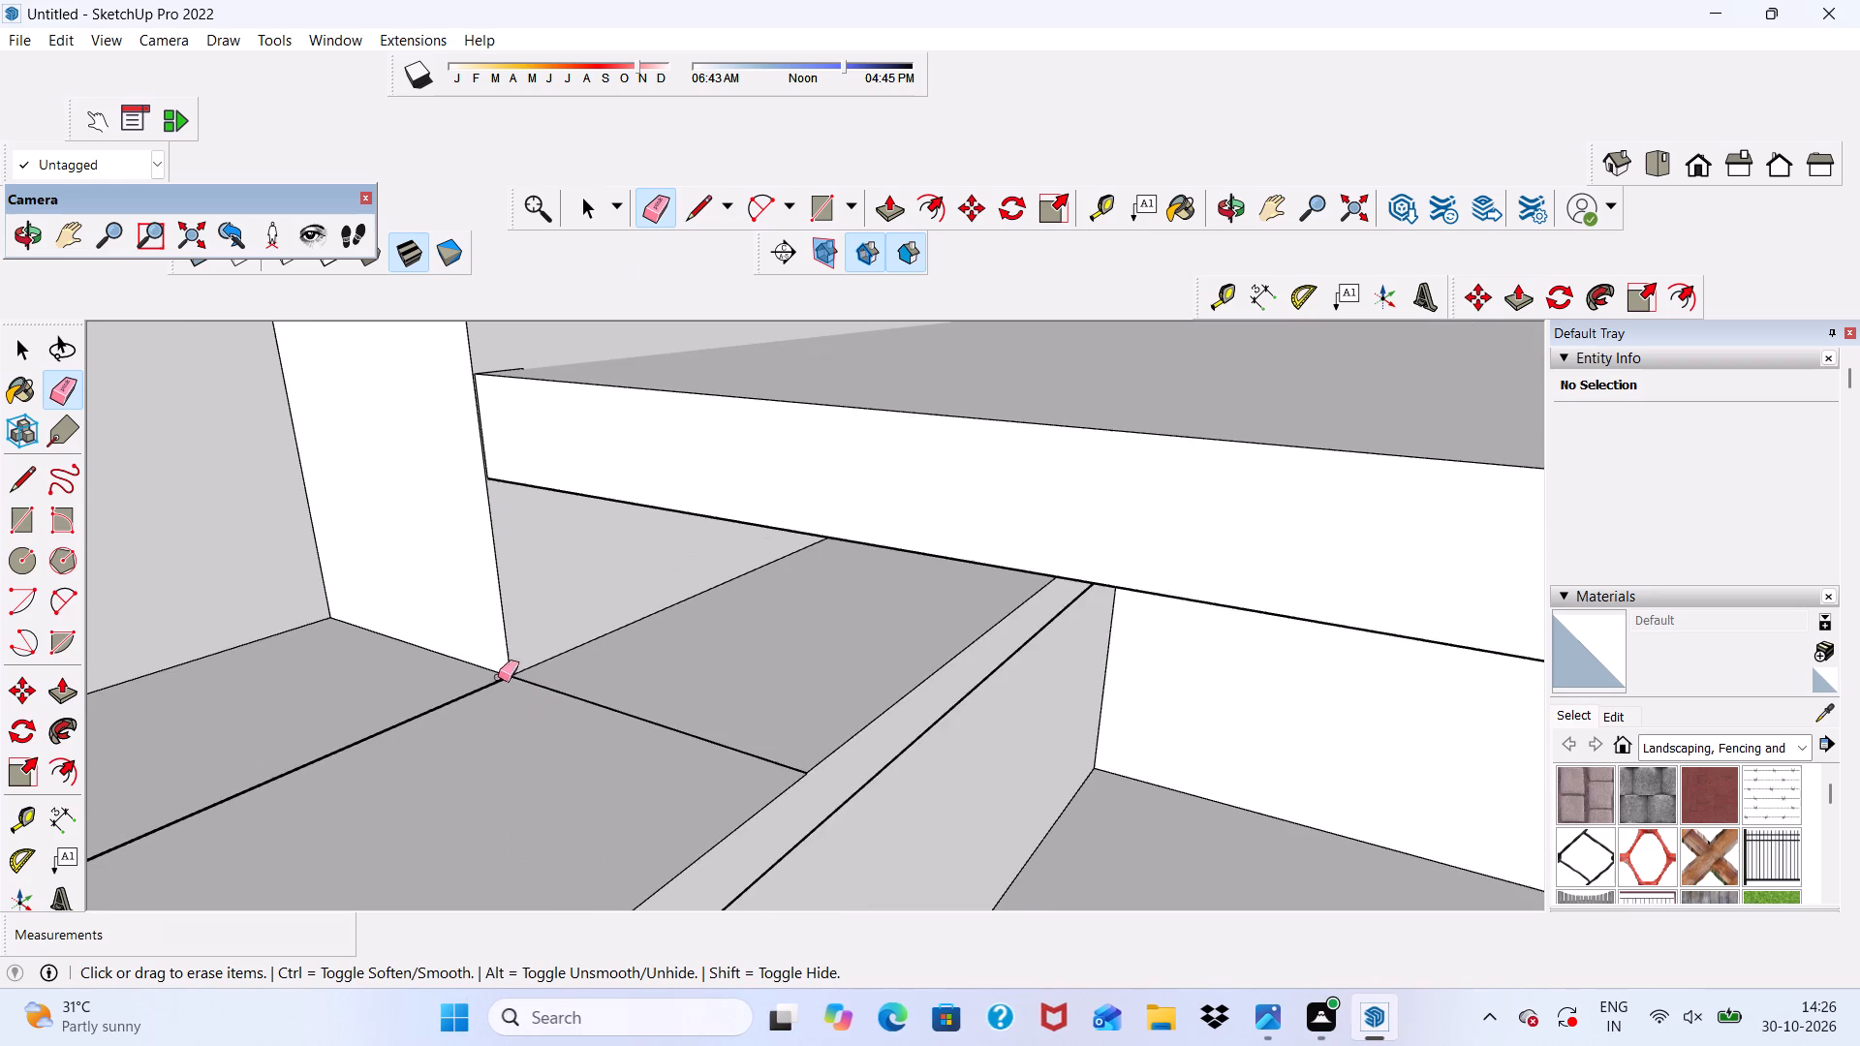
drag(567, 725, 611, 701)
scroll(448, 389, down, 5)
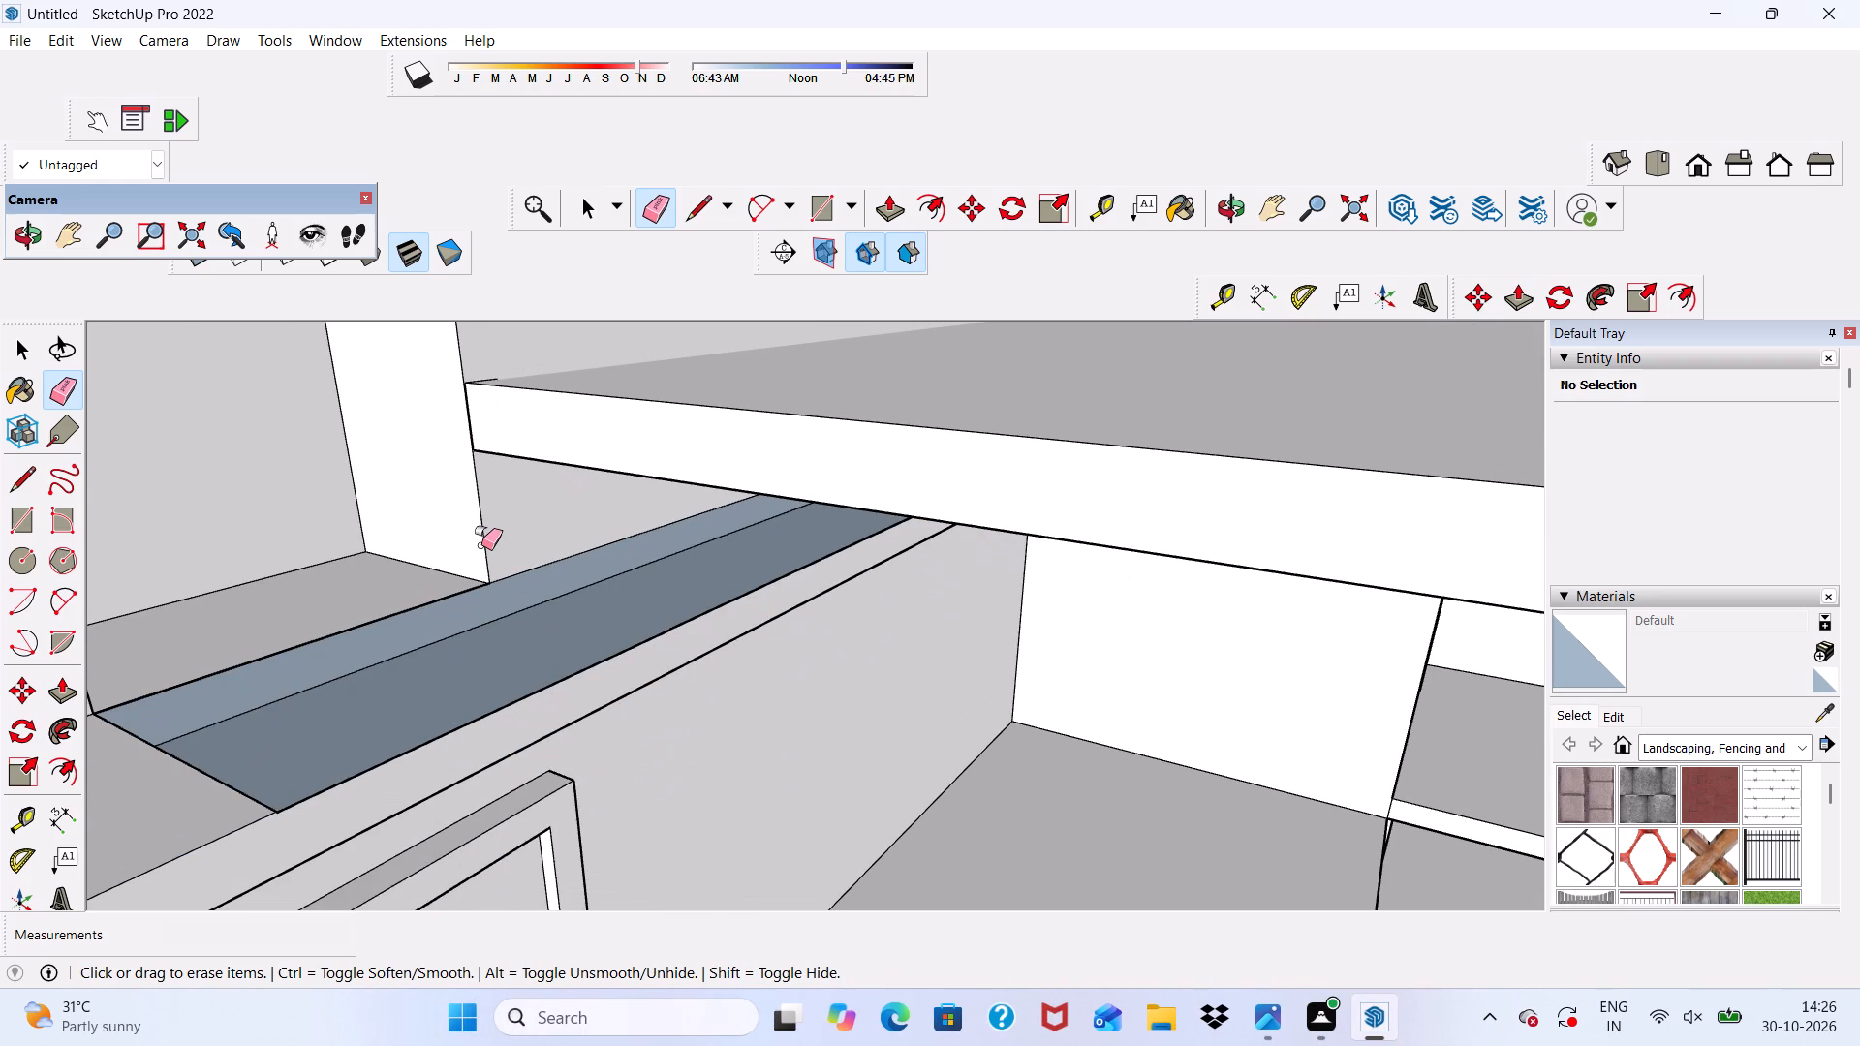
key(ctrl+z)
Push/Pull the face at the wall opening on the ledge's top by about 1/16" to meet the adjoining surface.
key(space)
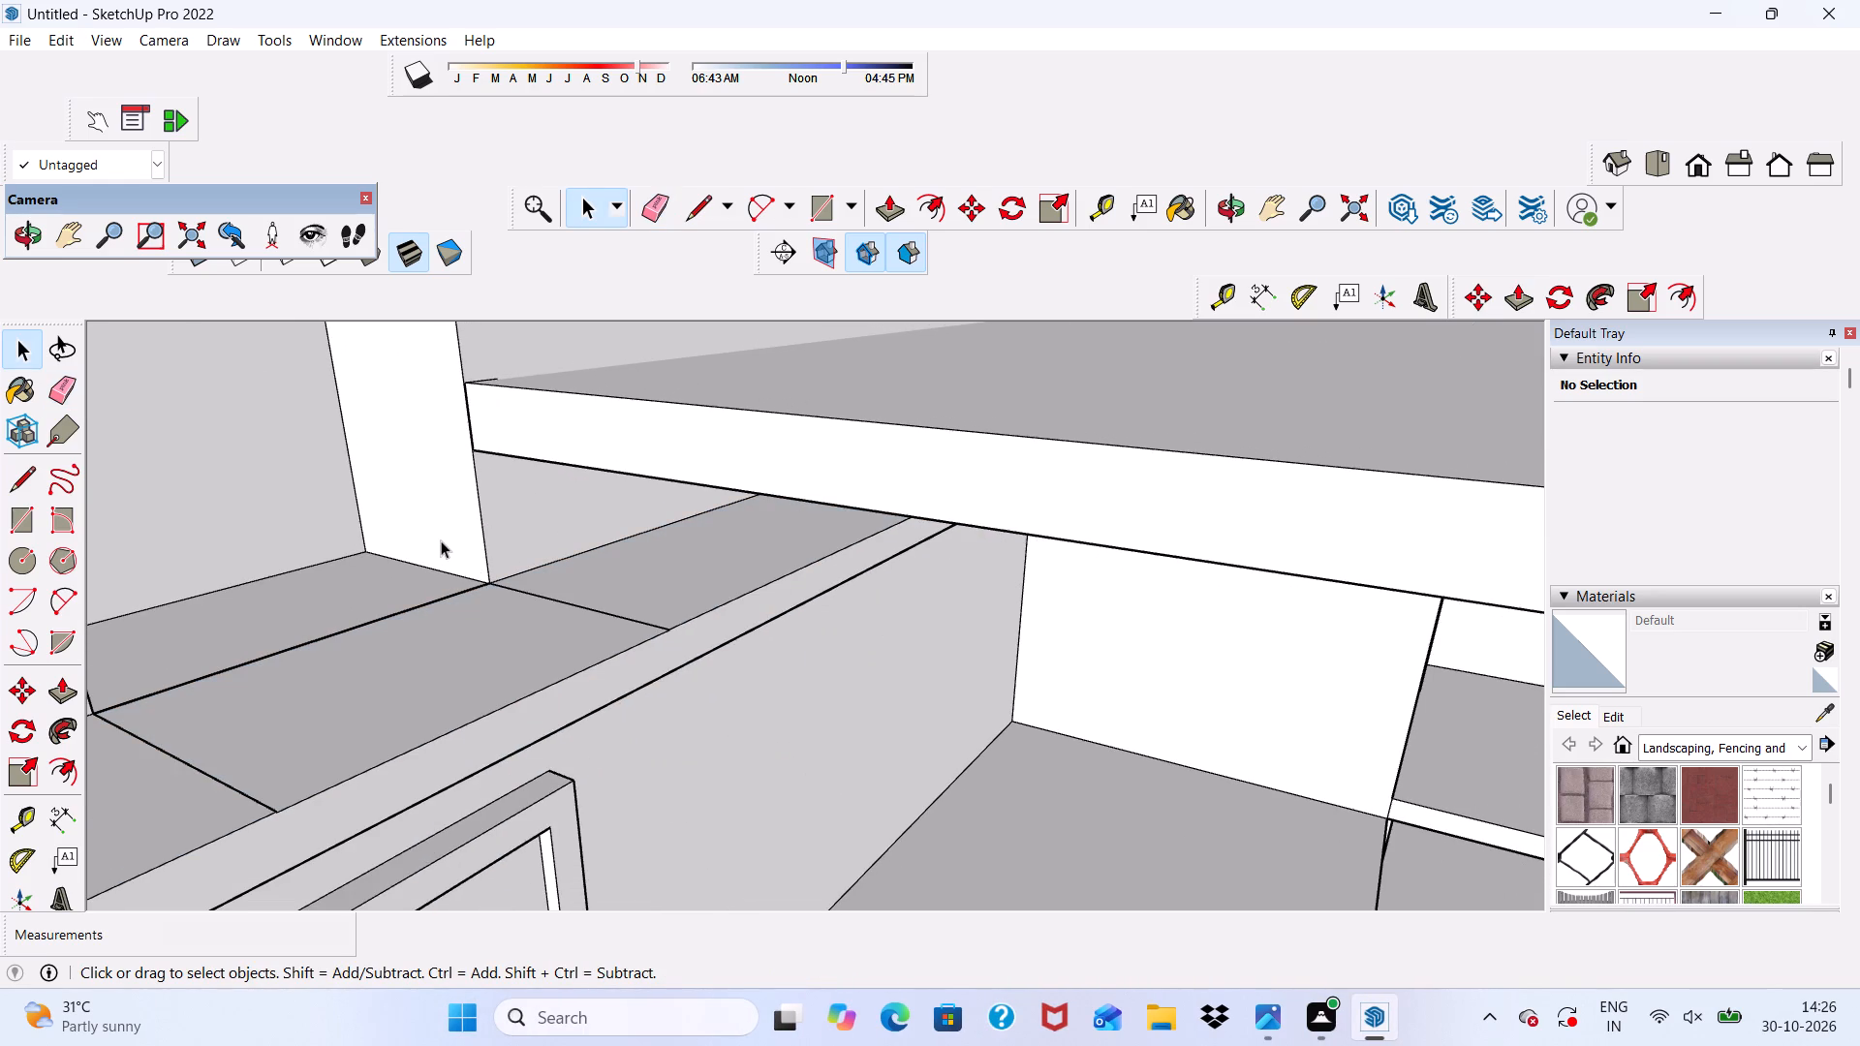
scroll(441, 540, up, 7)
scroll(441, 540, down, 7)
middle_drag(480, 606, 498, 833)
scroll(477, 749, up, 3)
scroll(521, 372, down, 5)
scroll(584, 702, up, 4)
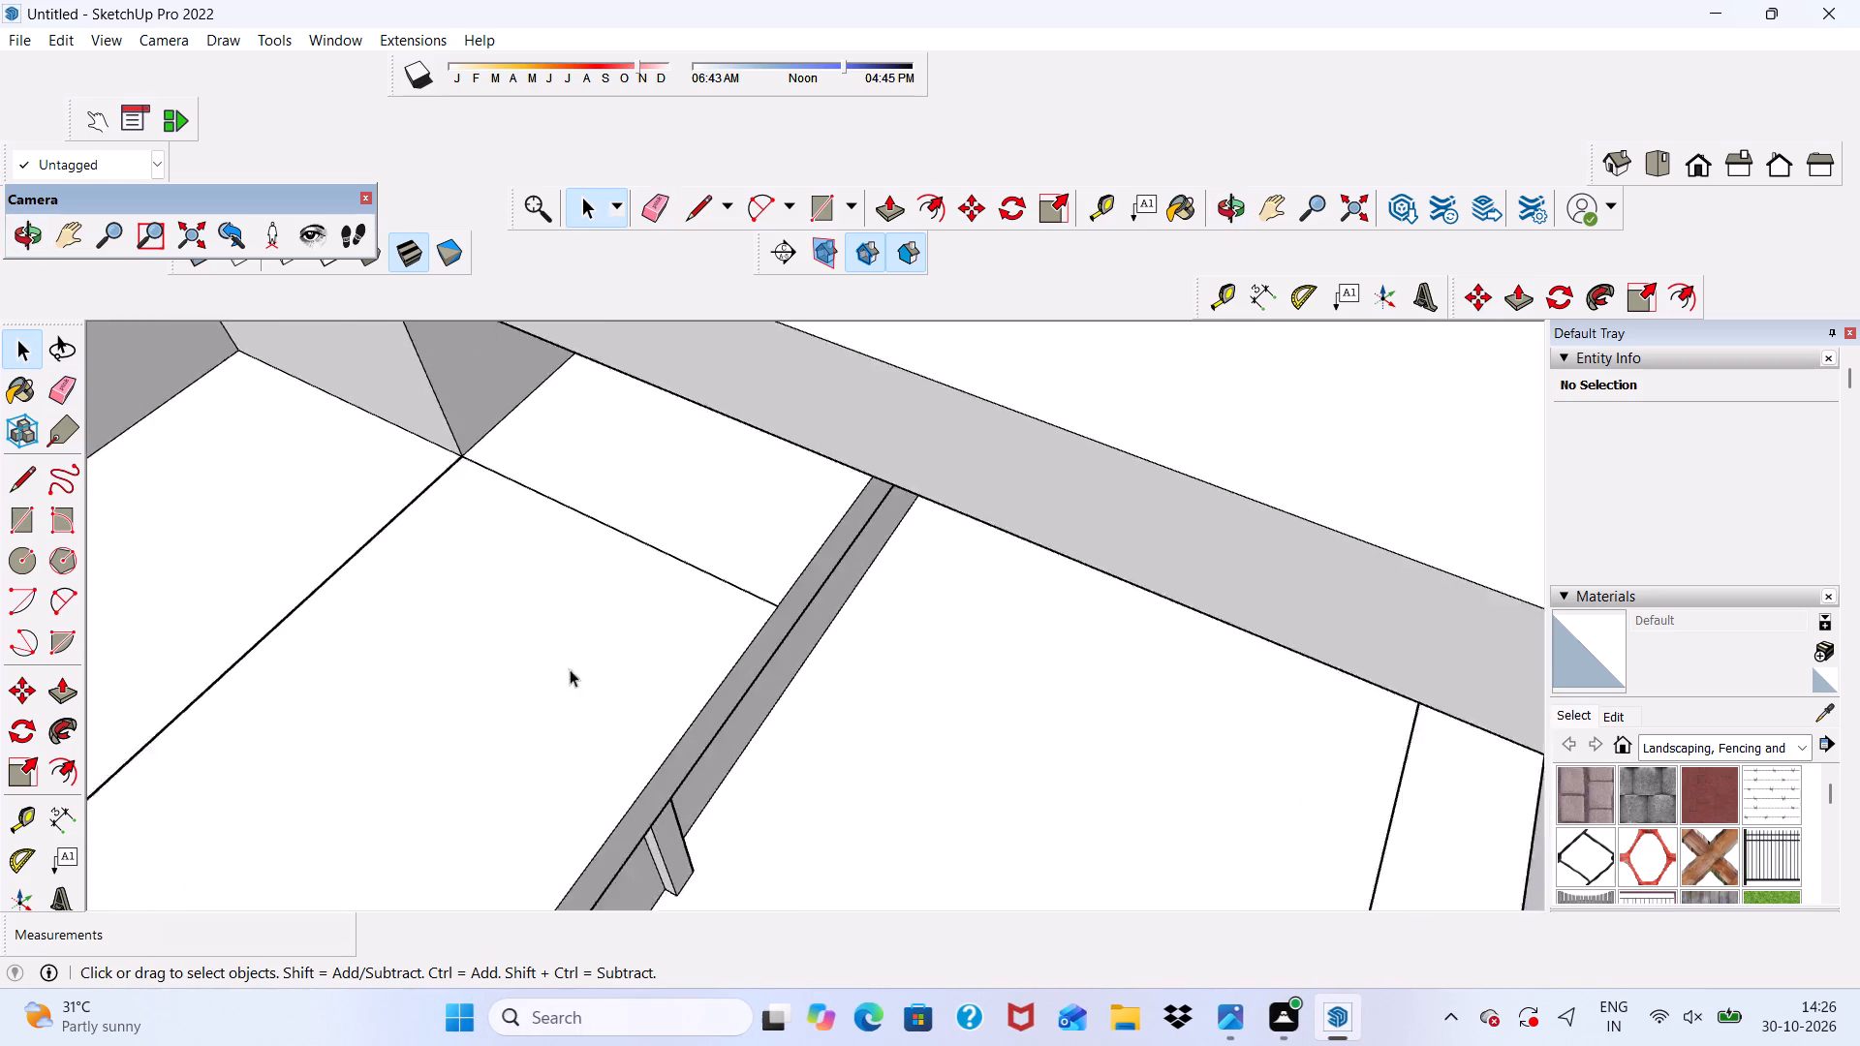
scroll(570, 669, up, 8)
scroll(489, 594, down, 1)
middle_drag(489, 594, 979, 361)
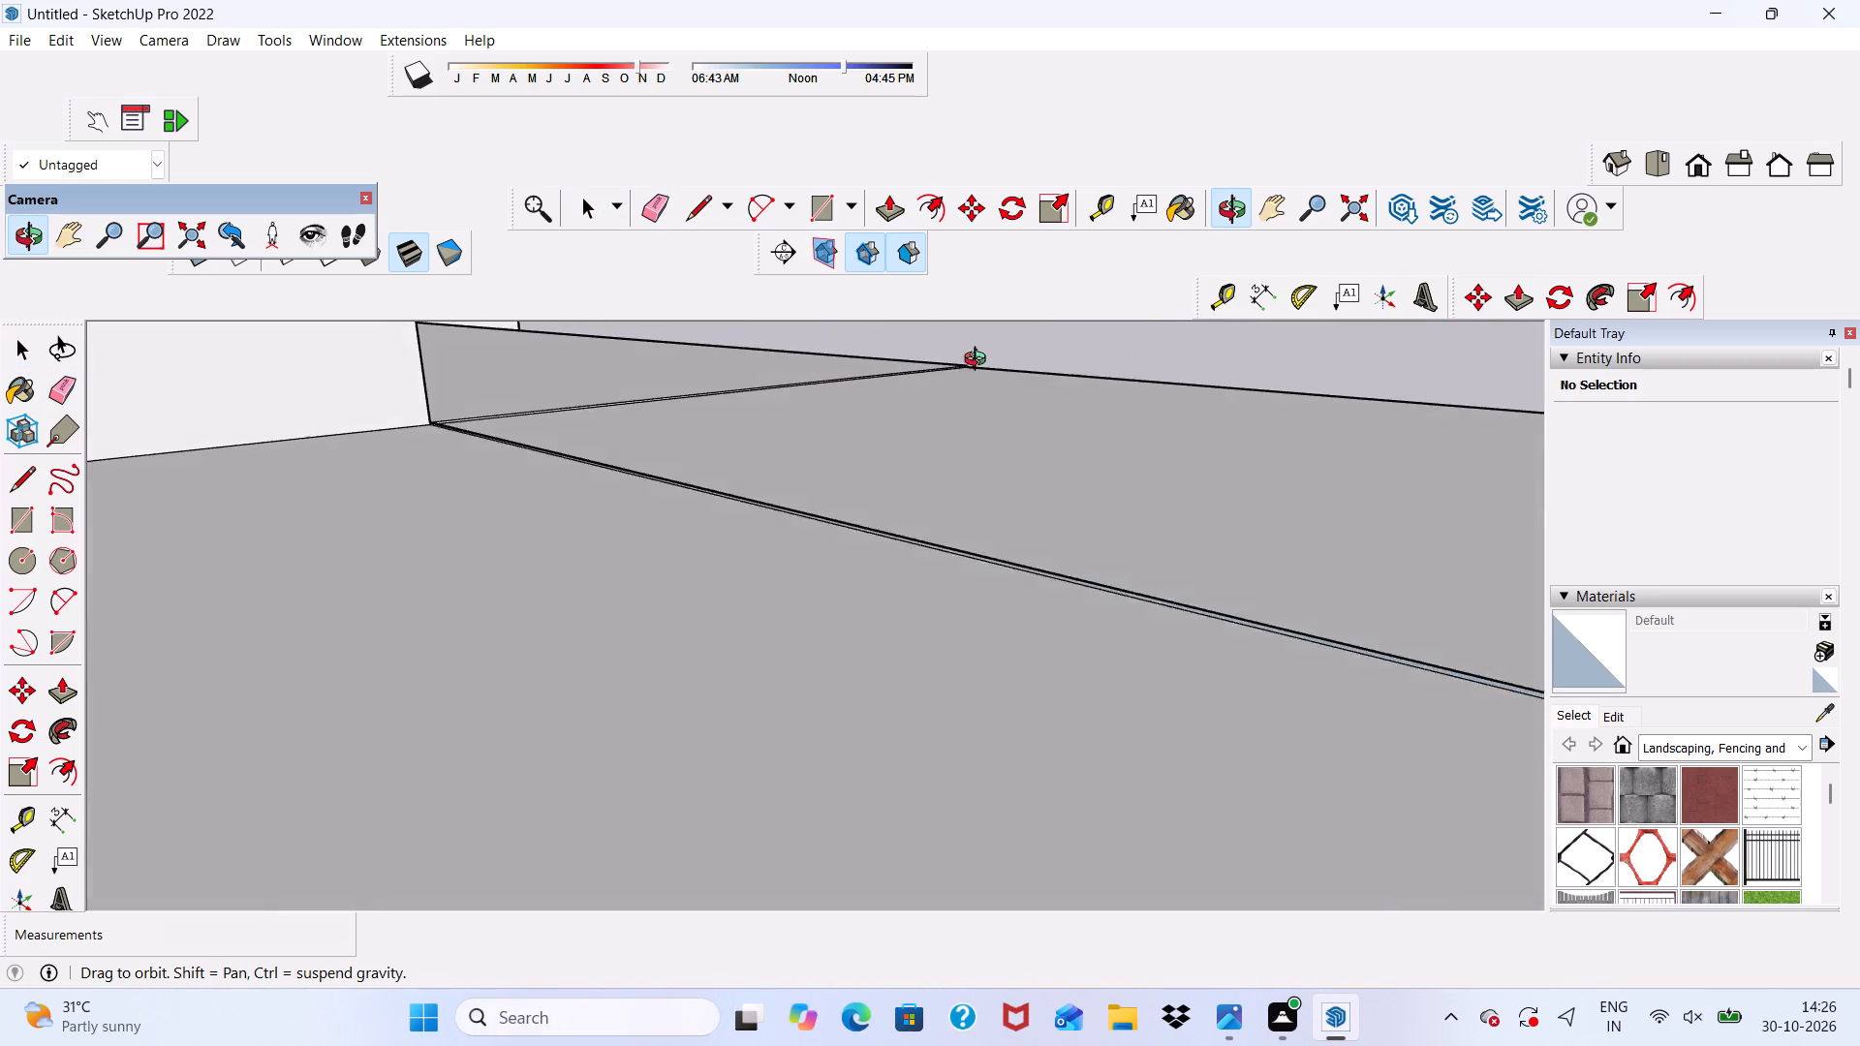
middle_drag(979, 361, 971, 403)
scroll(971, 403, up, 12)
click(276, 569)
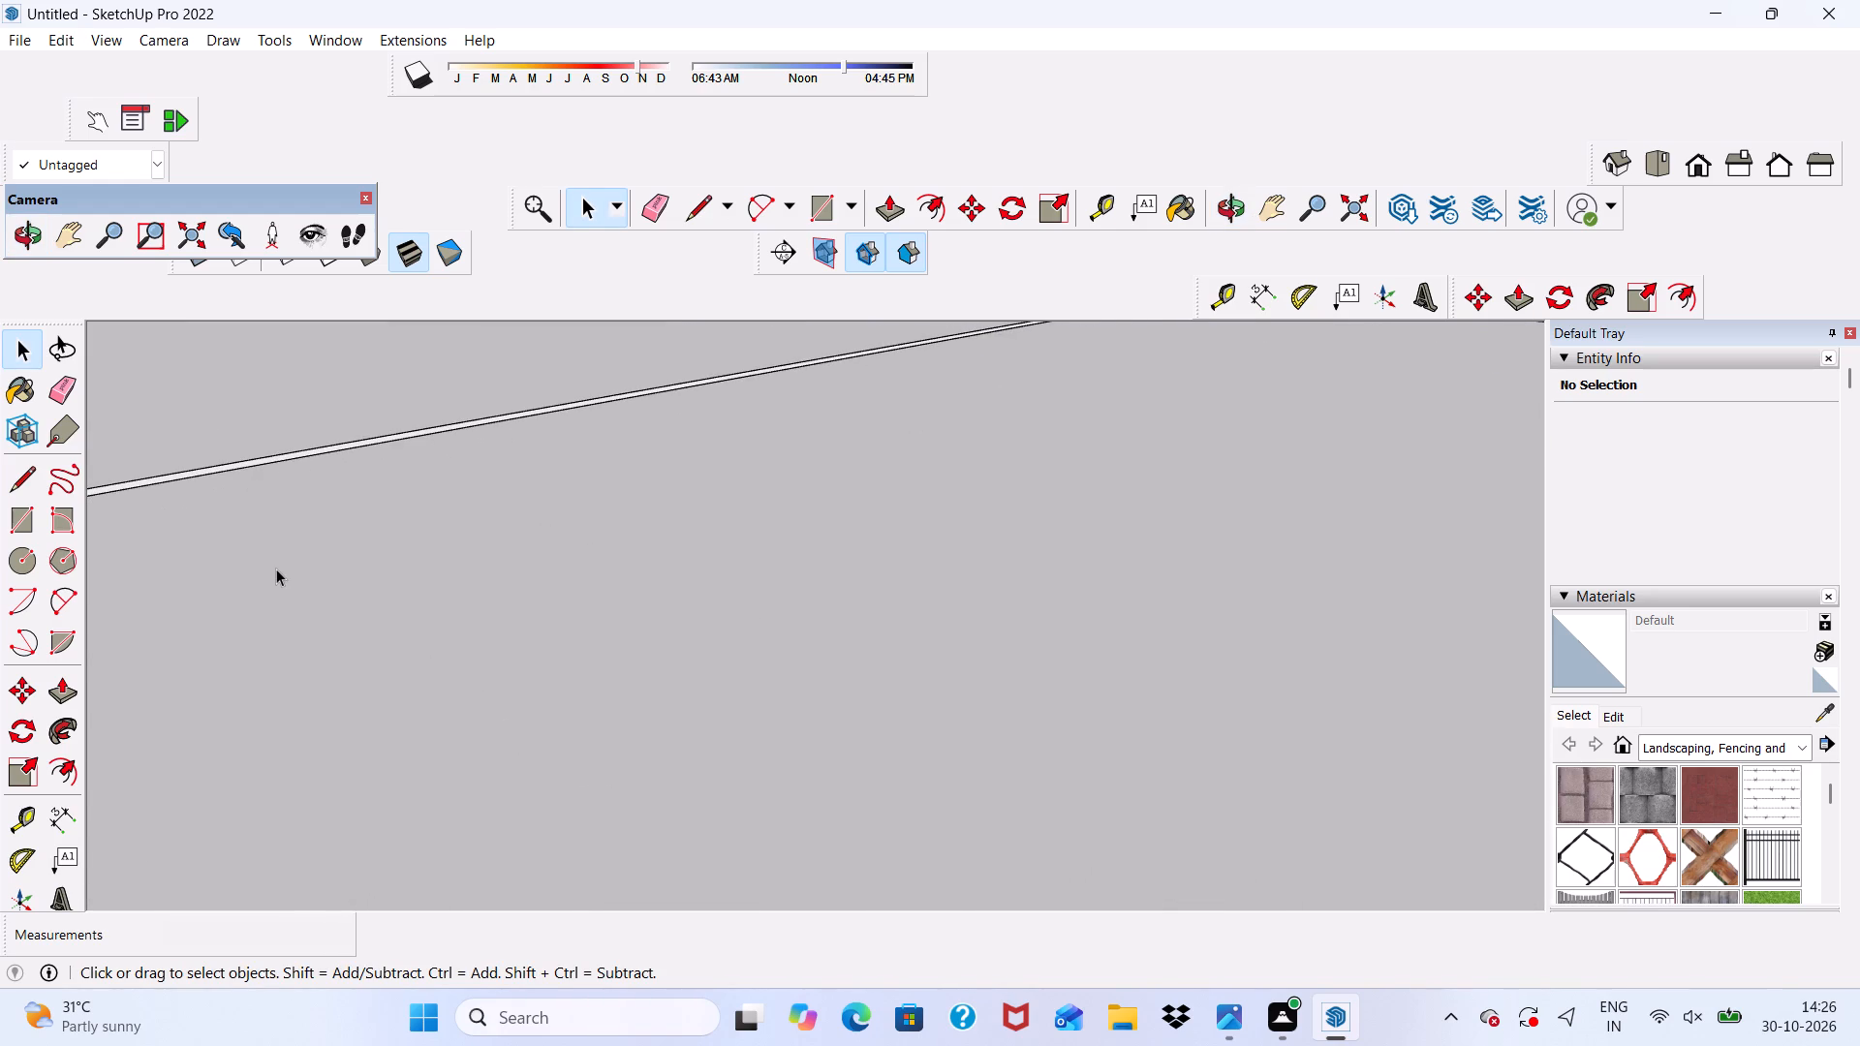
click(864, 217)
click(431, 683)
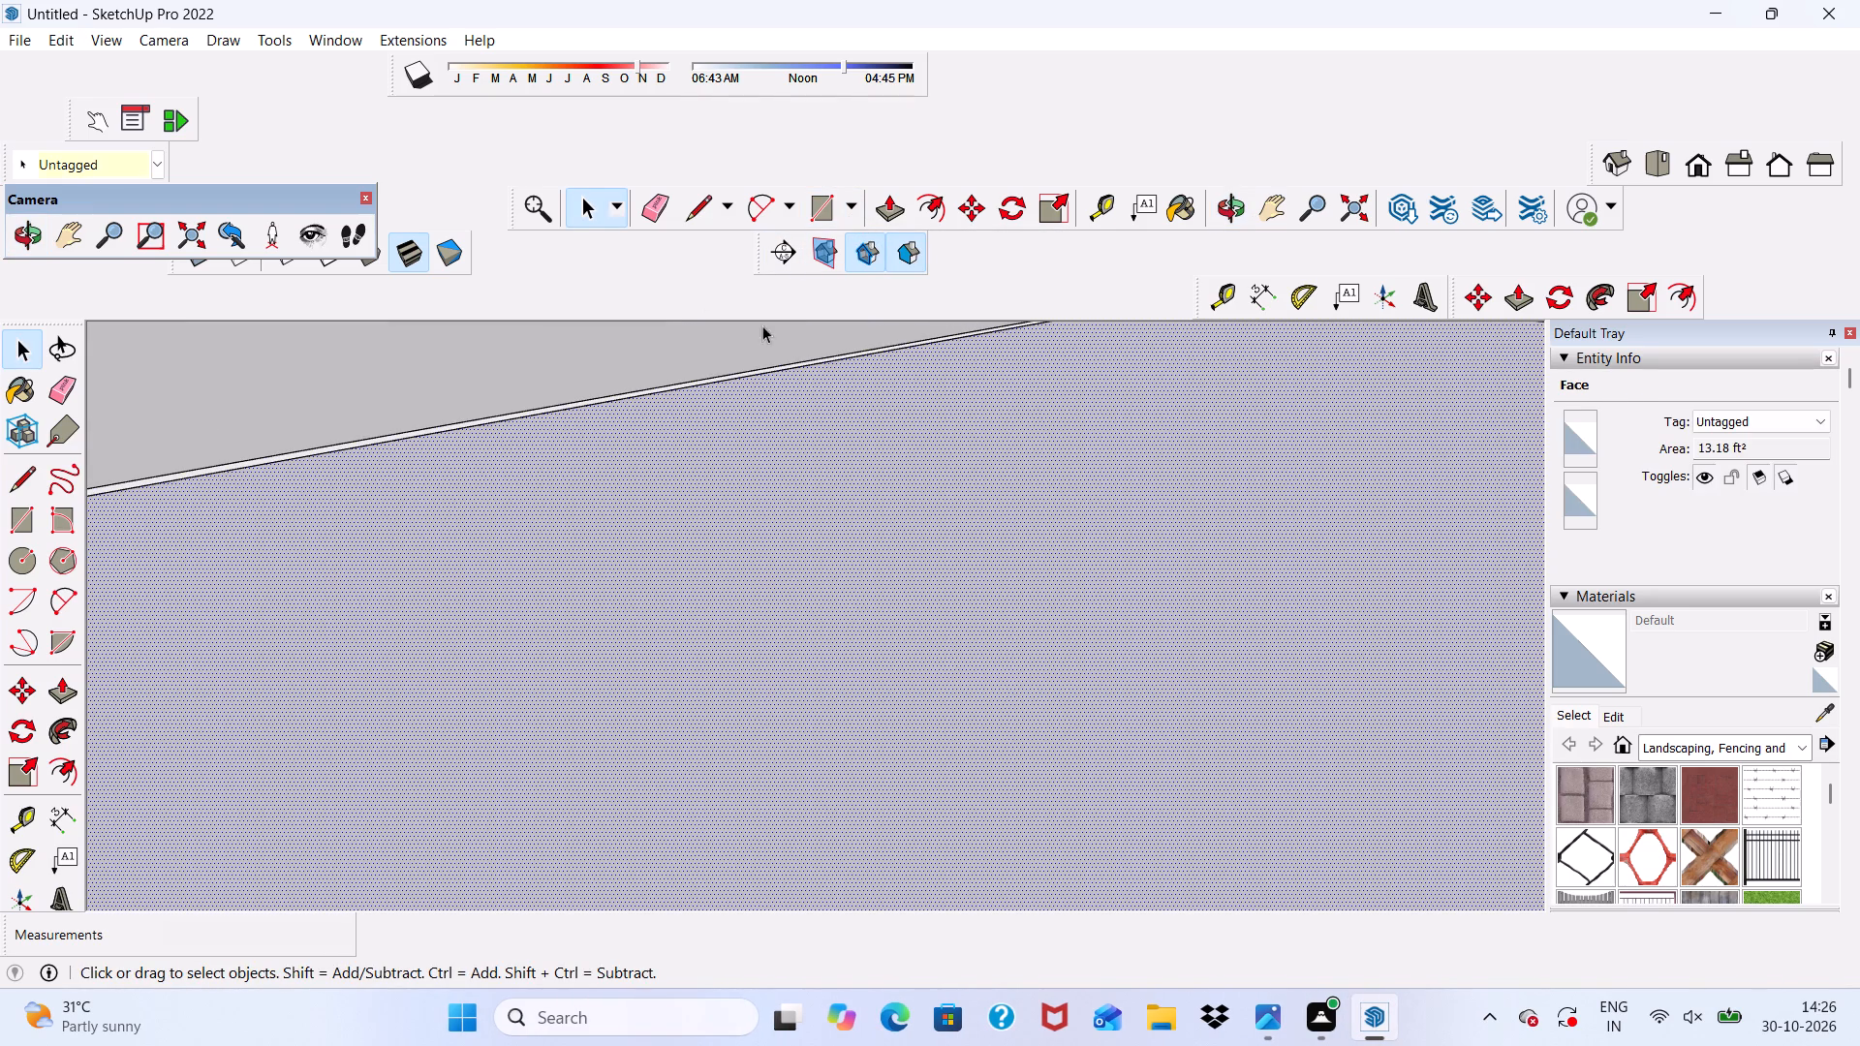
click(882, 203)
click(396, 524)
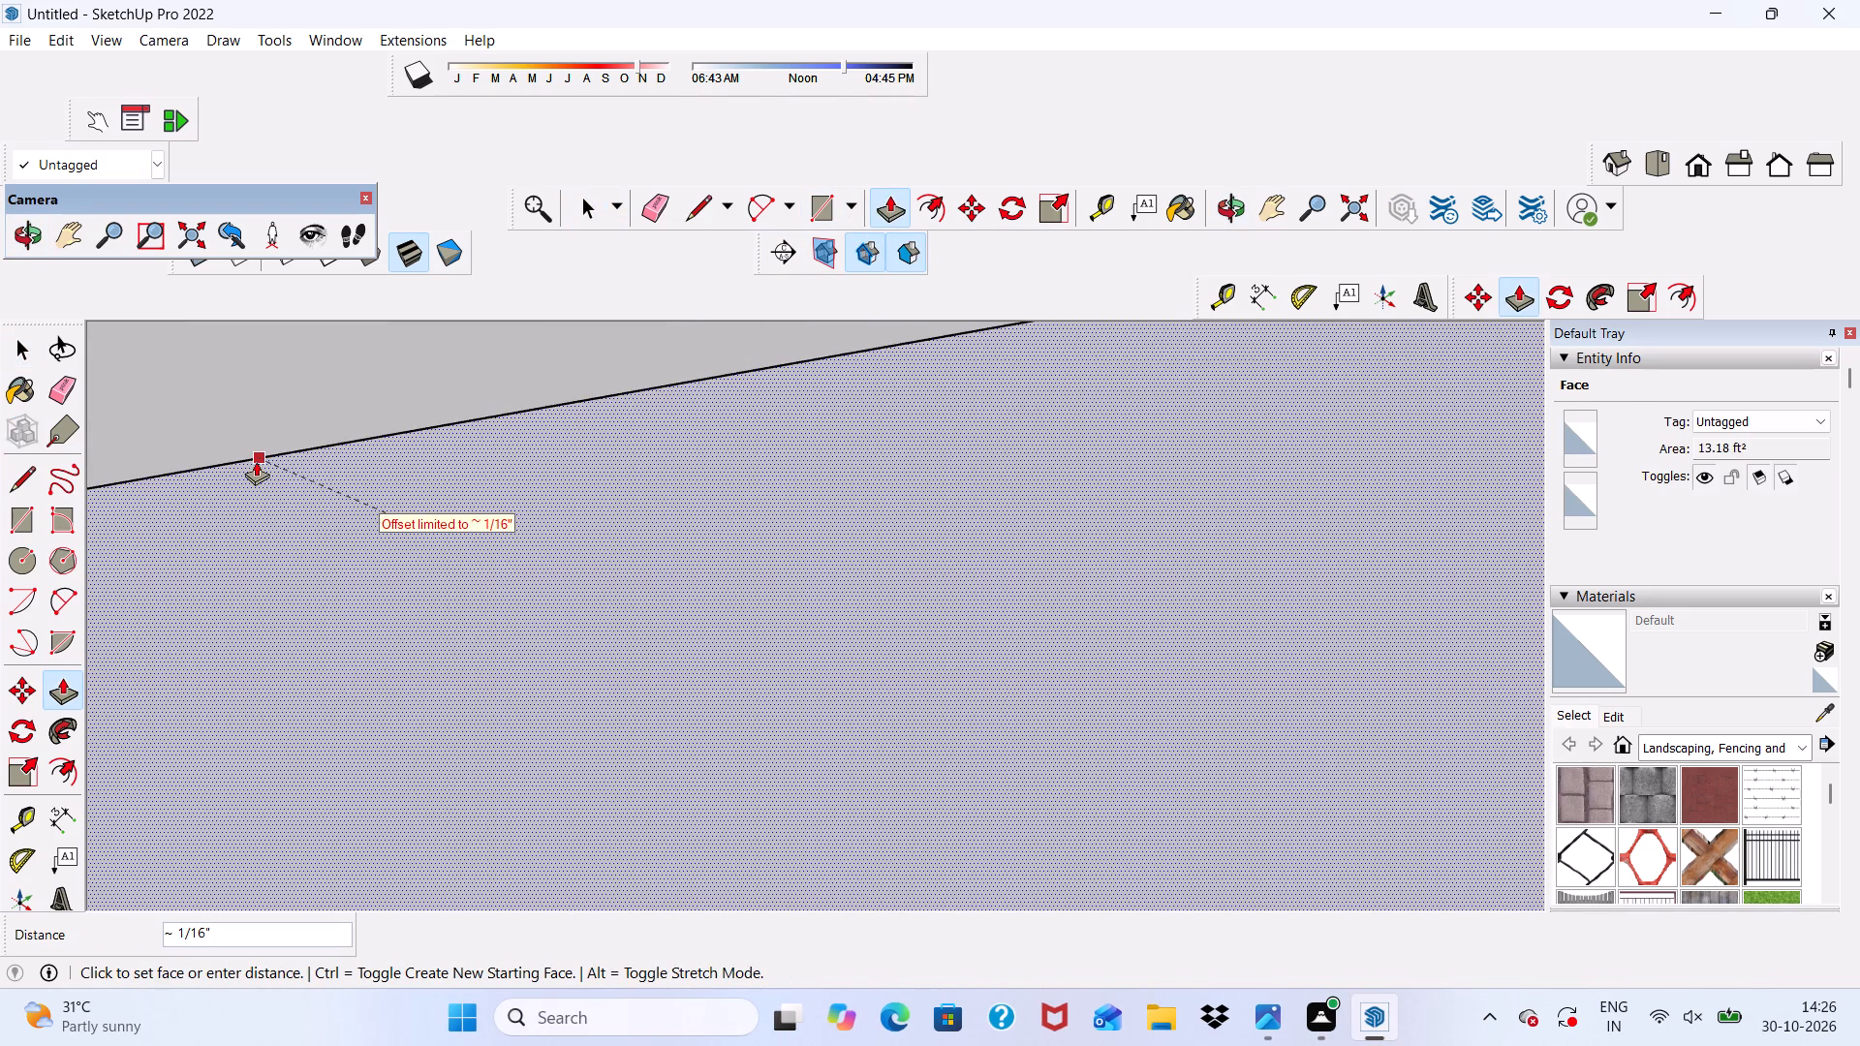
click(251, 456)
Erase the dividing edges across the ledge's top surface around the wall opening.
drag(658, 212, 657, 212)
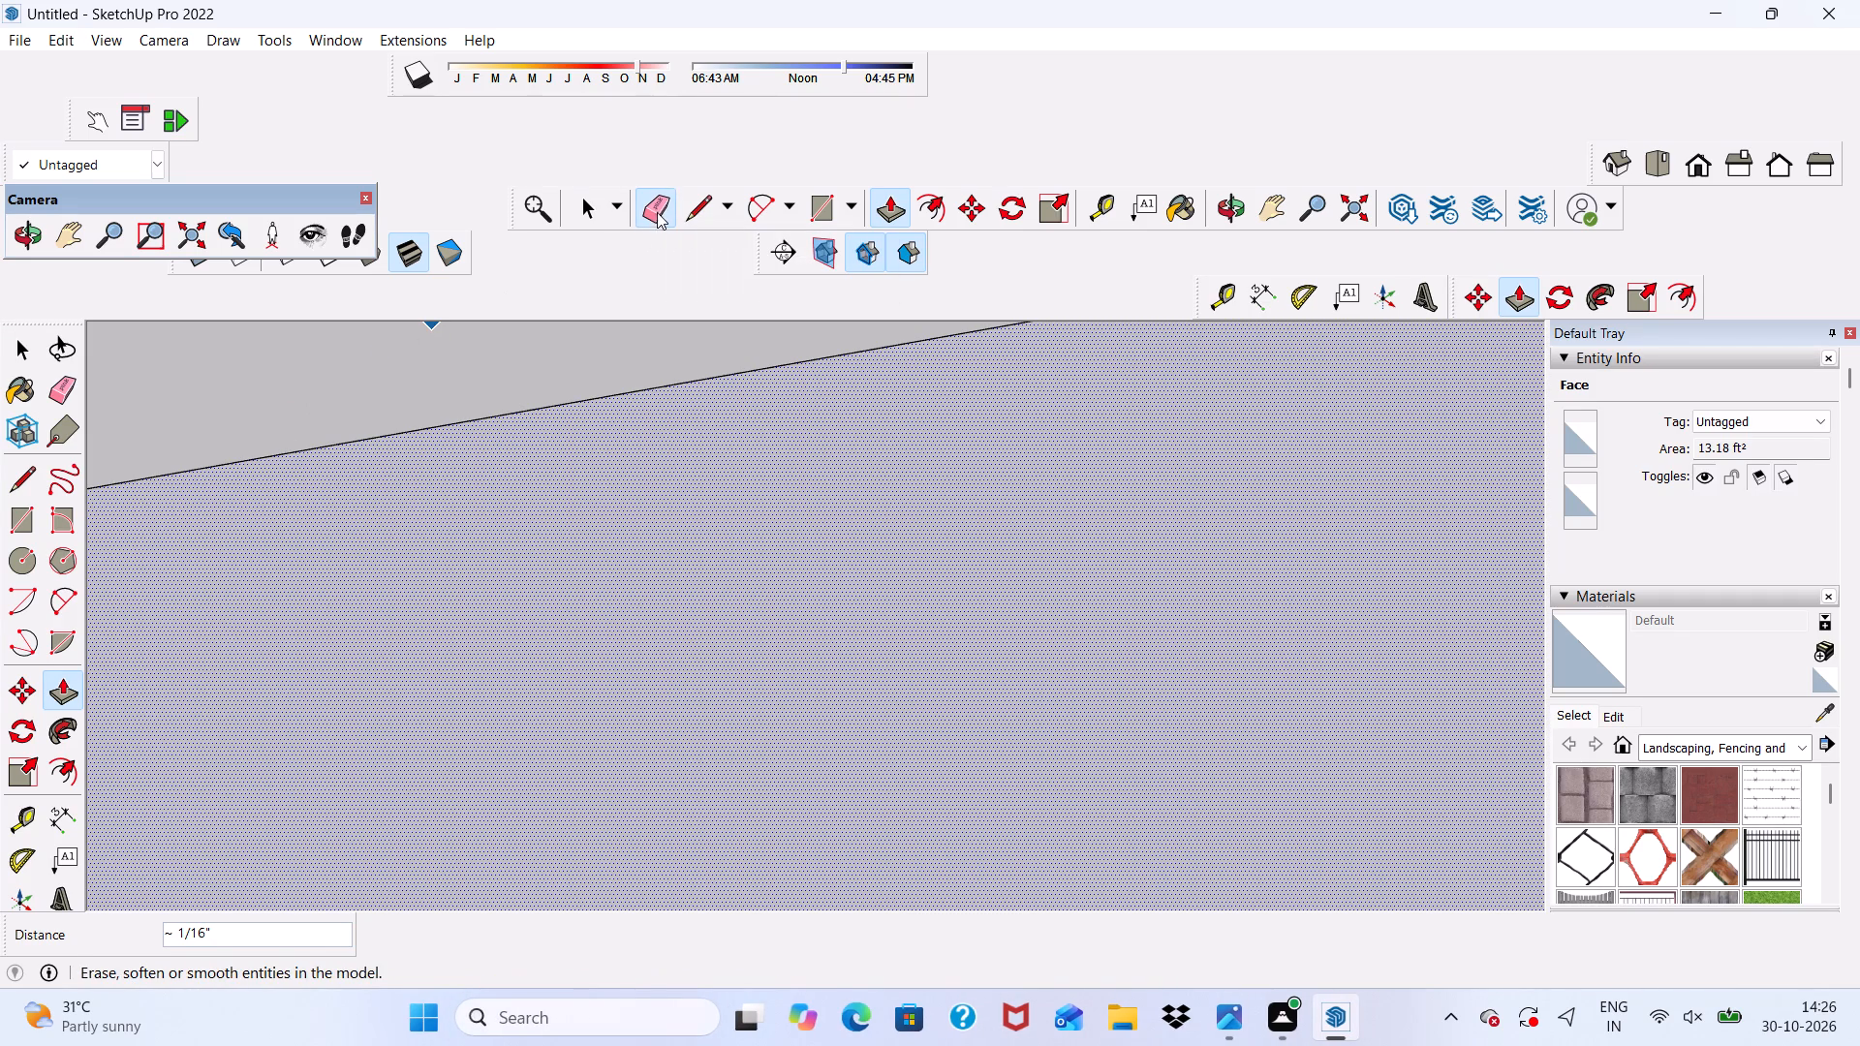
drag(657, 212, 653, 221)
drag(472, 398, 476, 440)
scroll(253, 421, down, 20)
scroll(253, 421, down, 4)
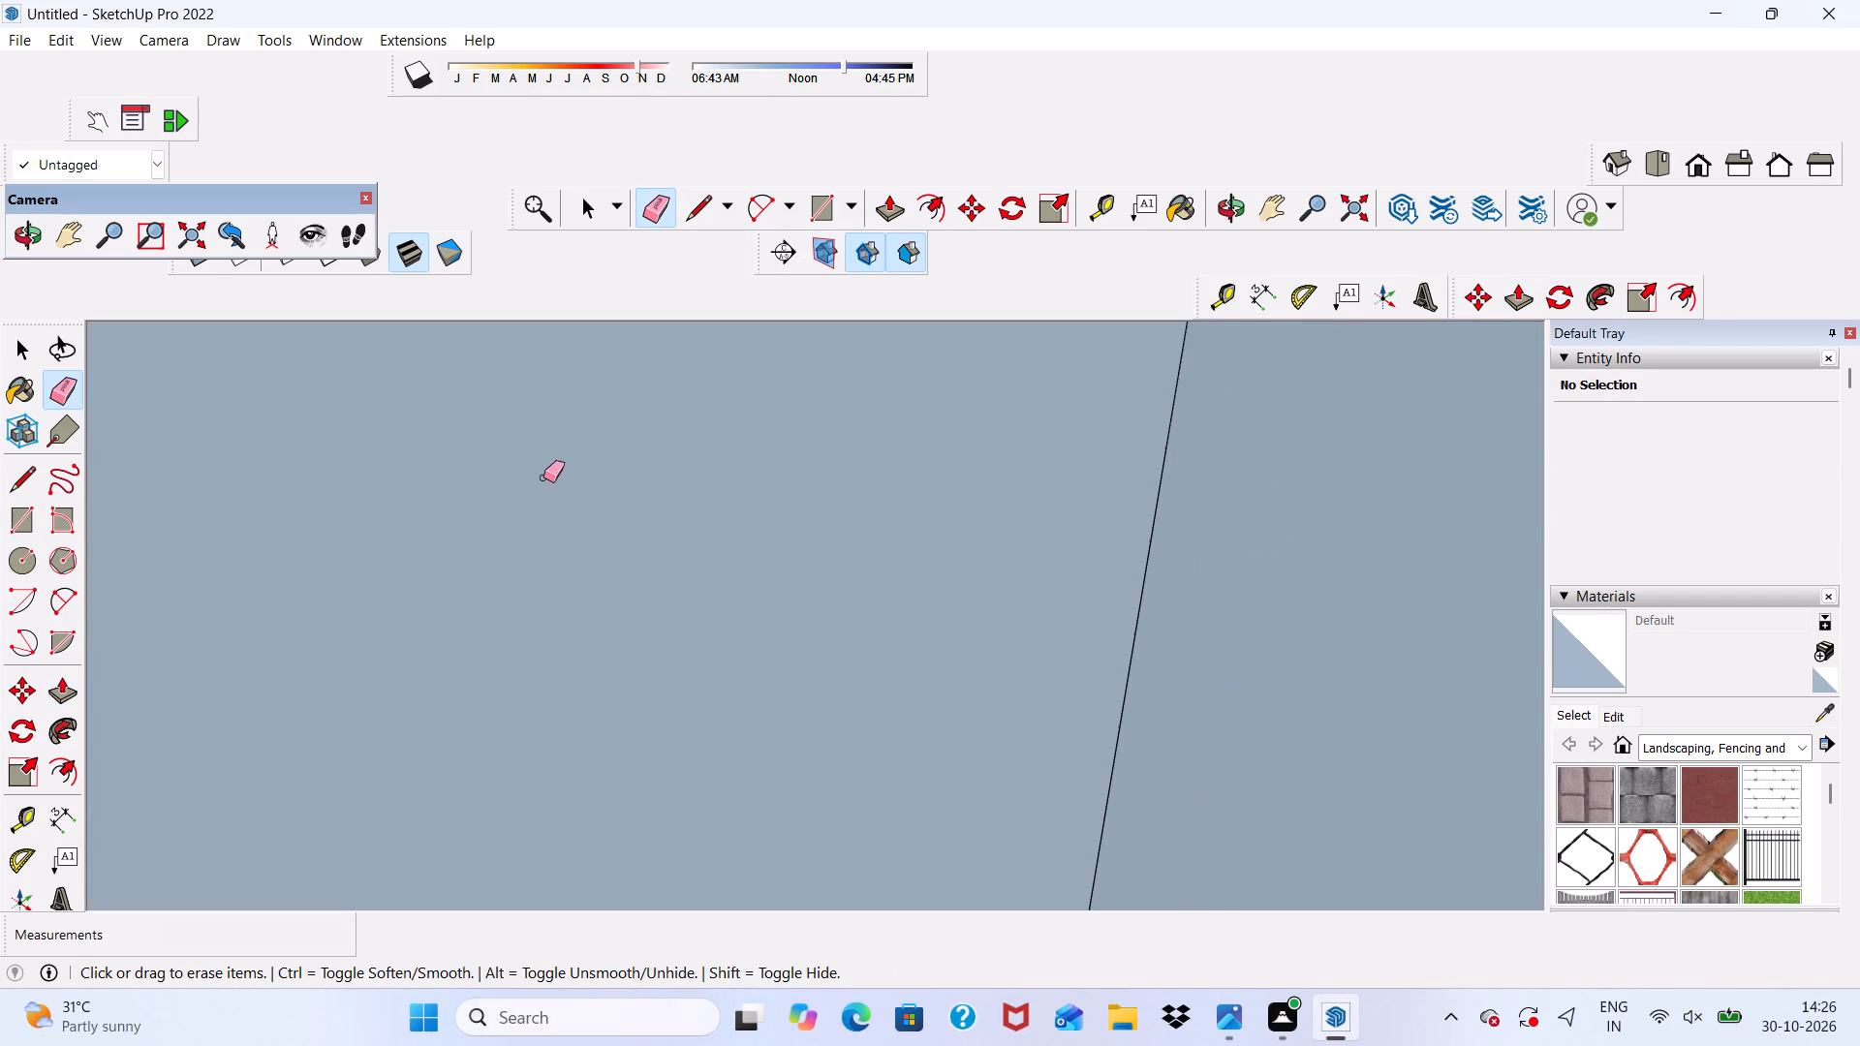
scroll(543, 477, down, 1)
click(1706, 157)
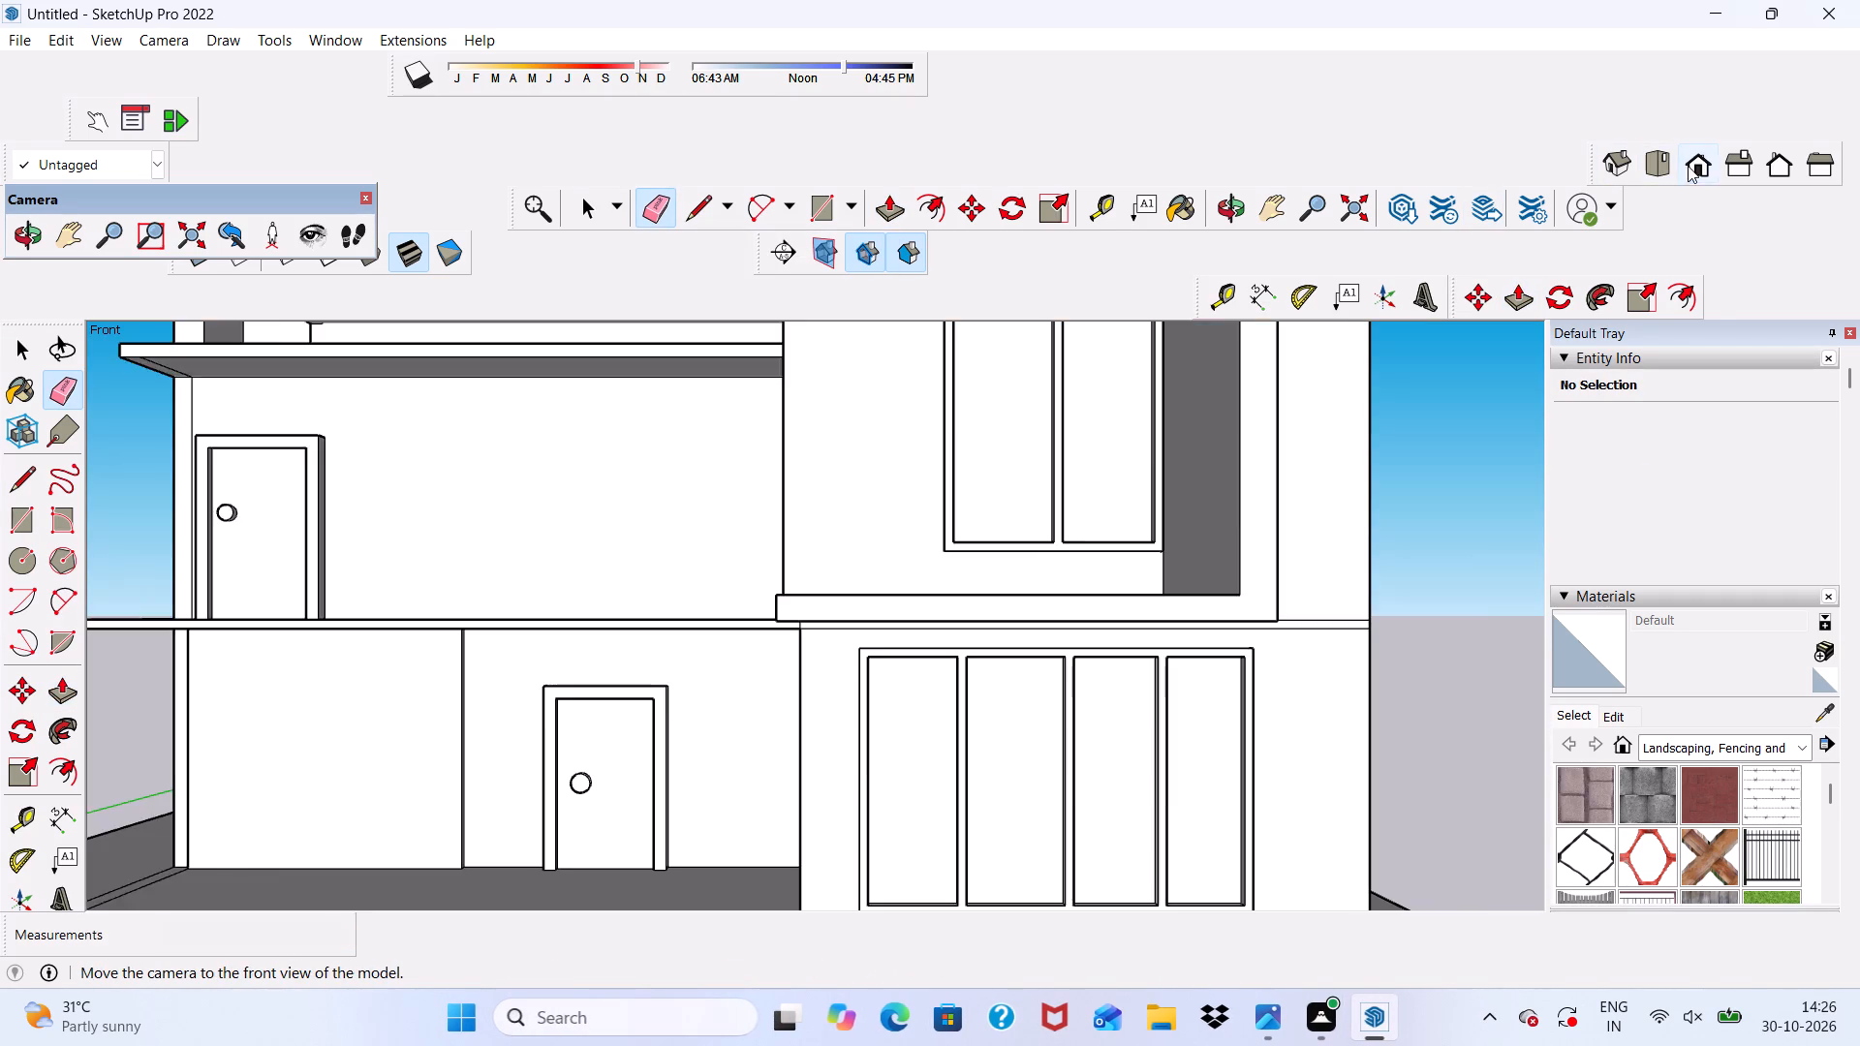
scroll(1099, 494, down, 7)
scroll(428, 468, up, 10)
middle_drag(506, 413, 534, 471)
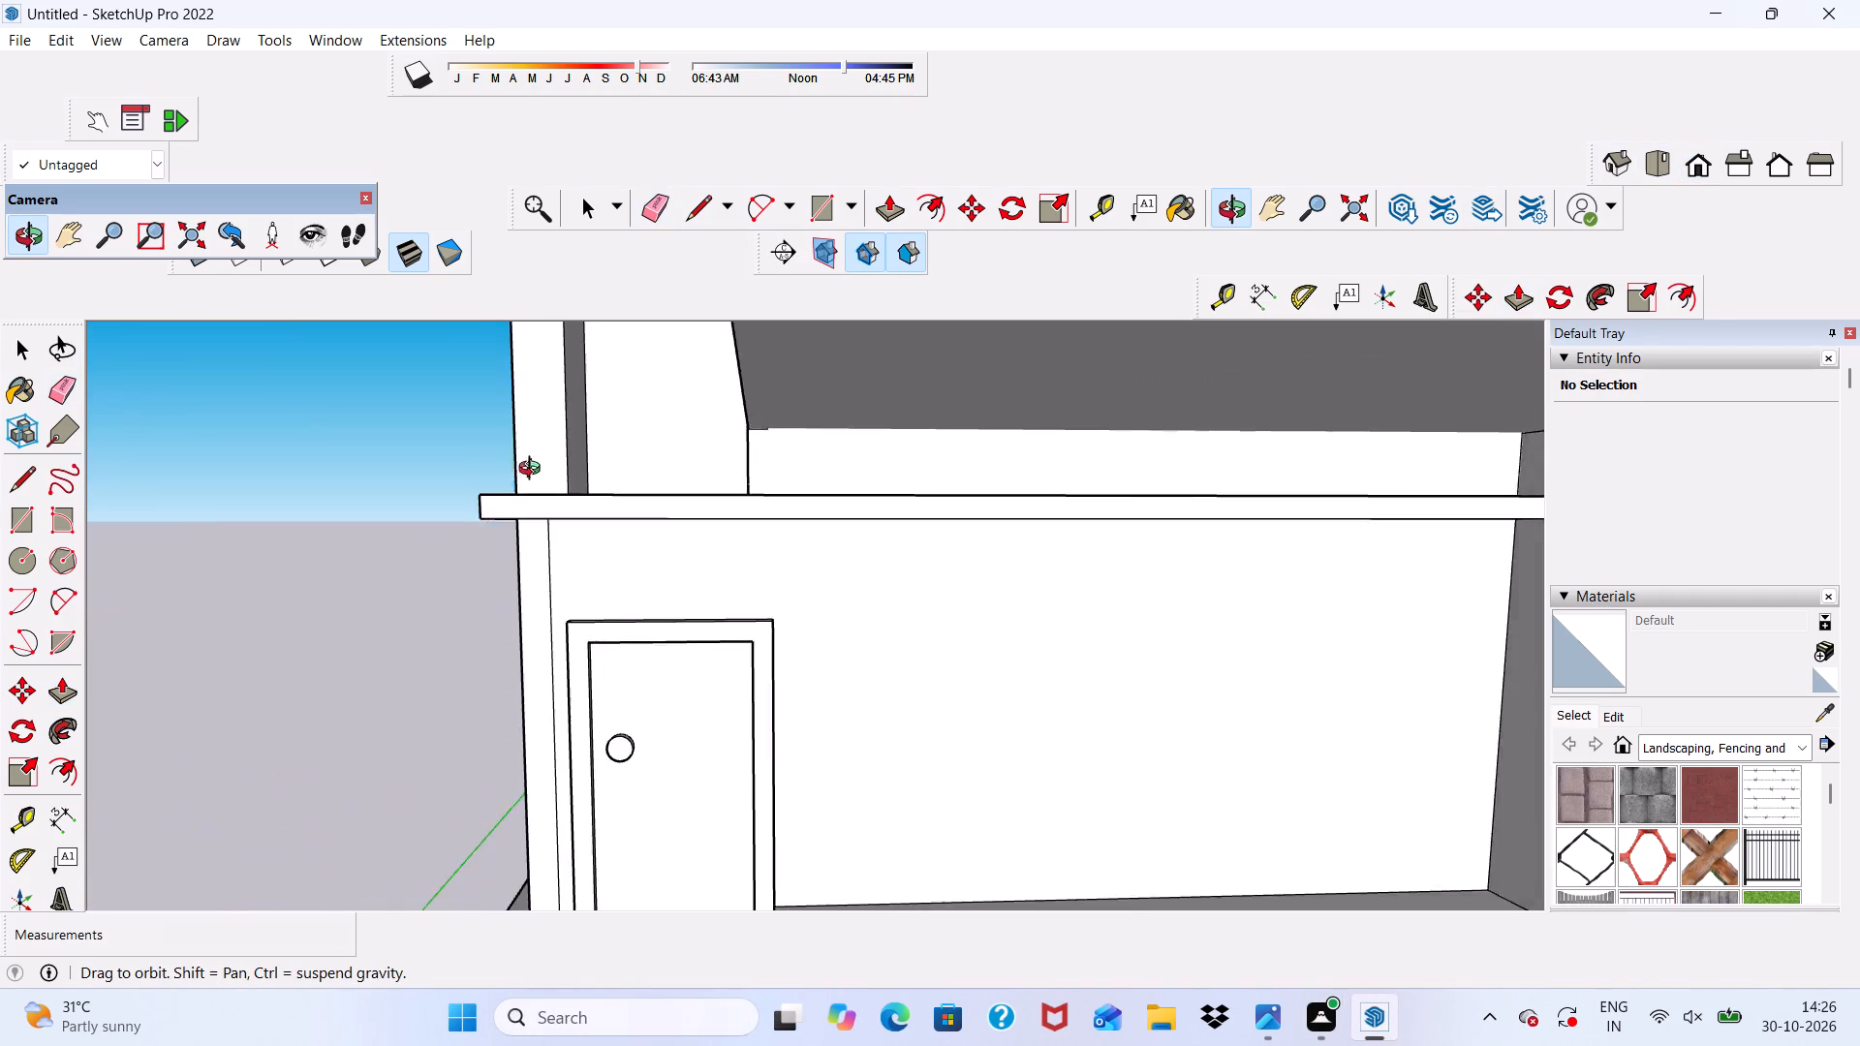
middle_drag(534, 471, 546, 552)
scroll(546, 552, up, 4)
drag(517, 514, 562, 524)
scroll(564, 537, down, 2)
Erase the leftover dividing edge on the ledge's underside near the building's outer corner.
middle_drag(573, 556, 580, 521)
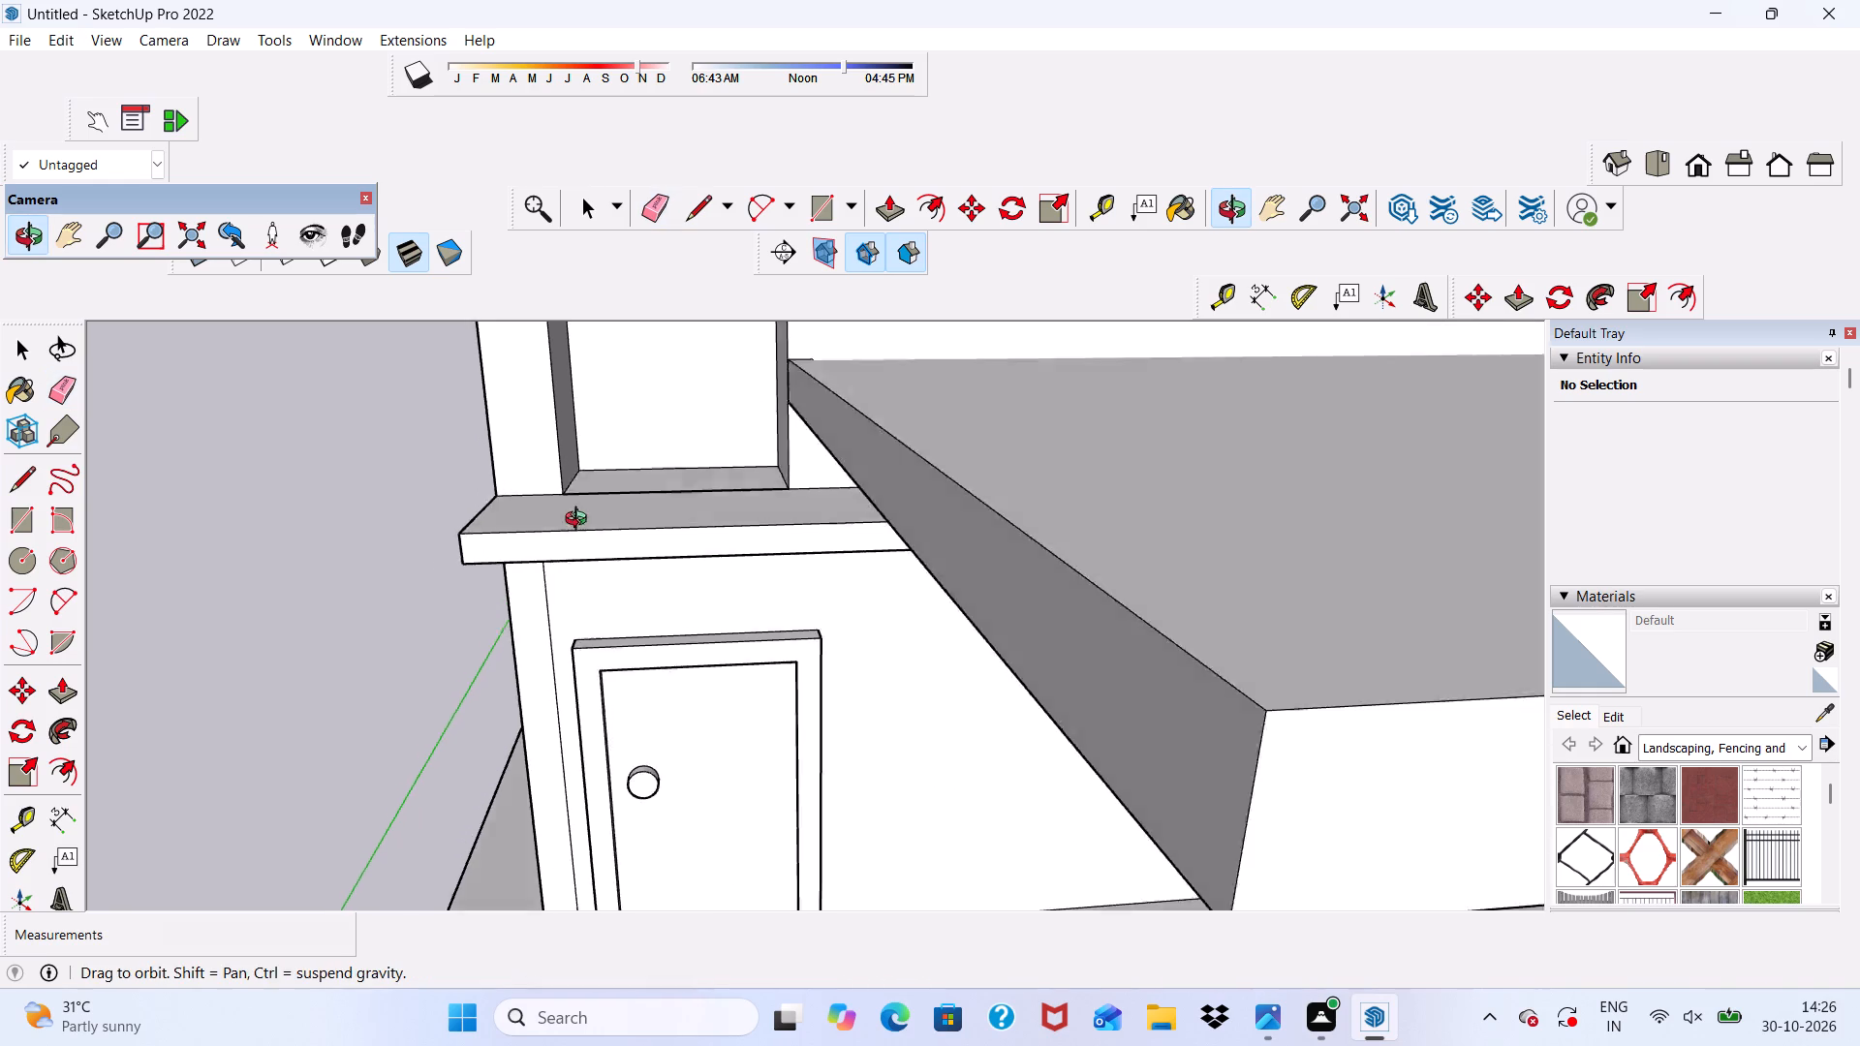
middle_drag(580, 521, 589, 339)
scroll(530, 467, up, 4)
drag(530, 467, 541, 485)
drag(552, 472, 527, 496)
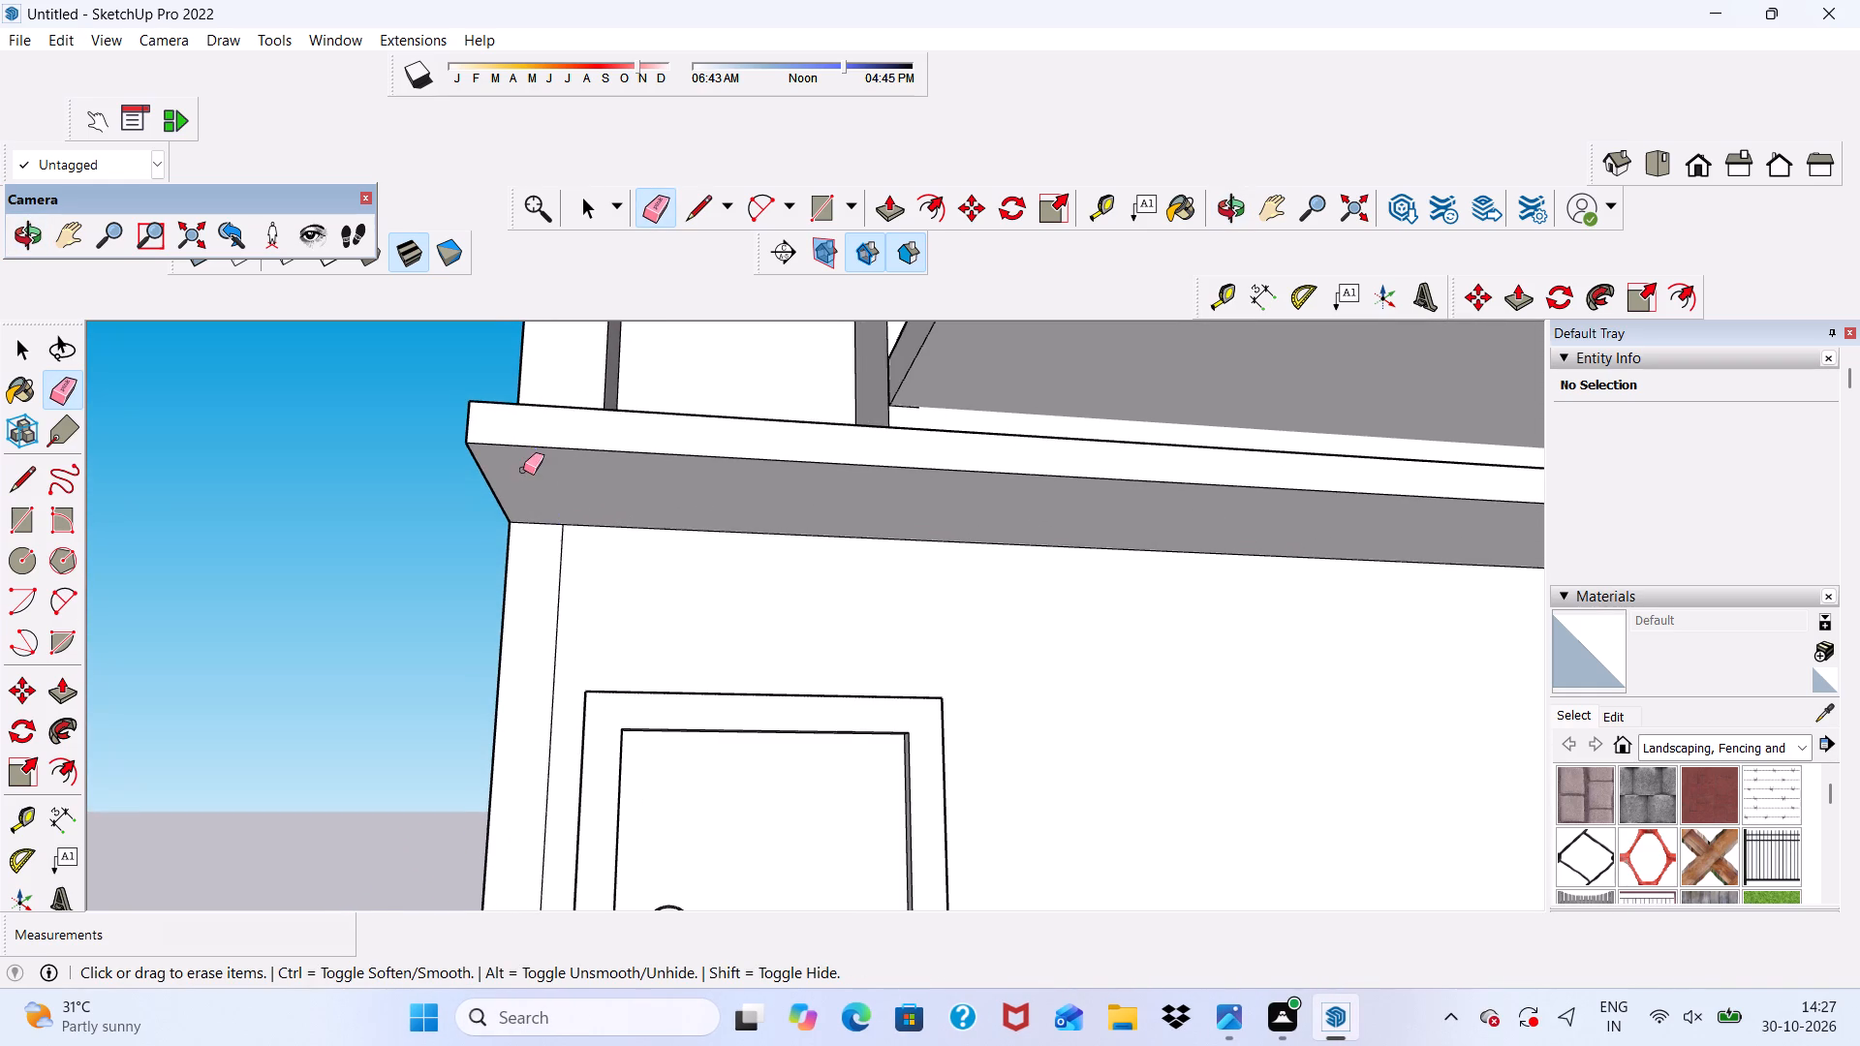
scroll(520, 466, down, 12)
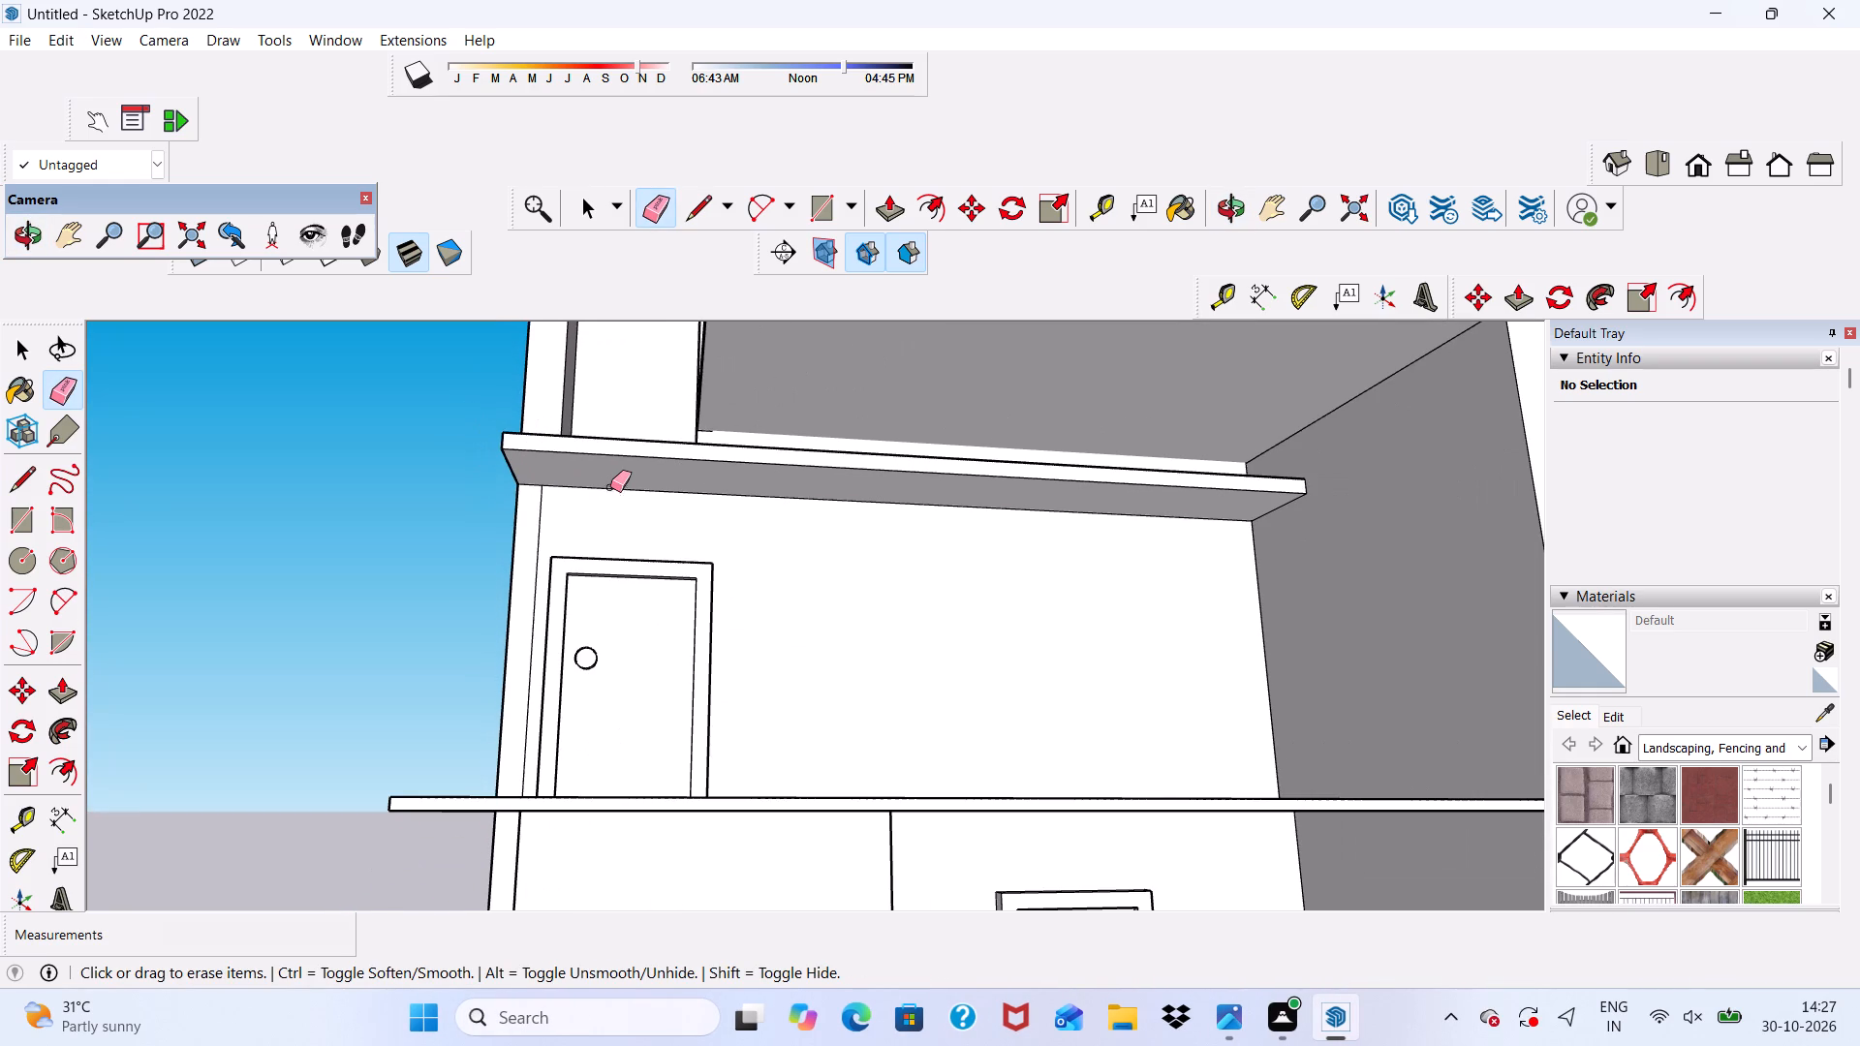
Examine the building's front facade, ledges, doors, windows and roof from several angles and distances.
scroll(642, 491, down, 4)
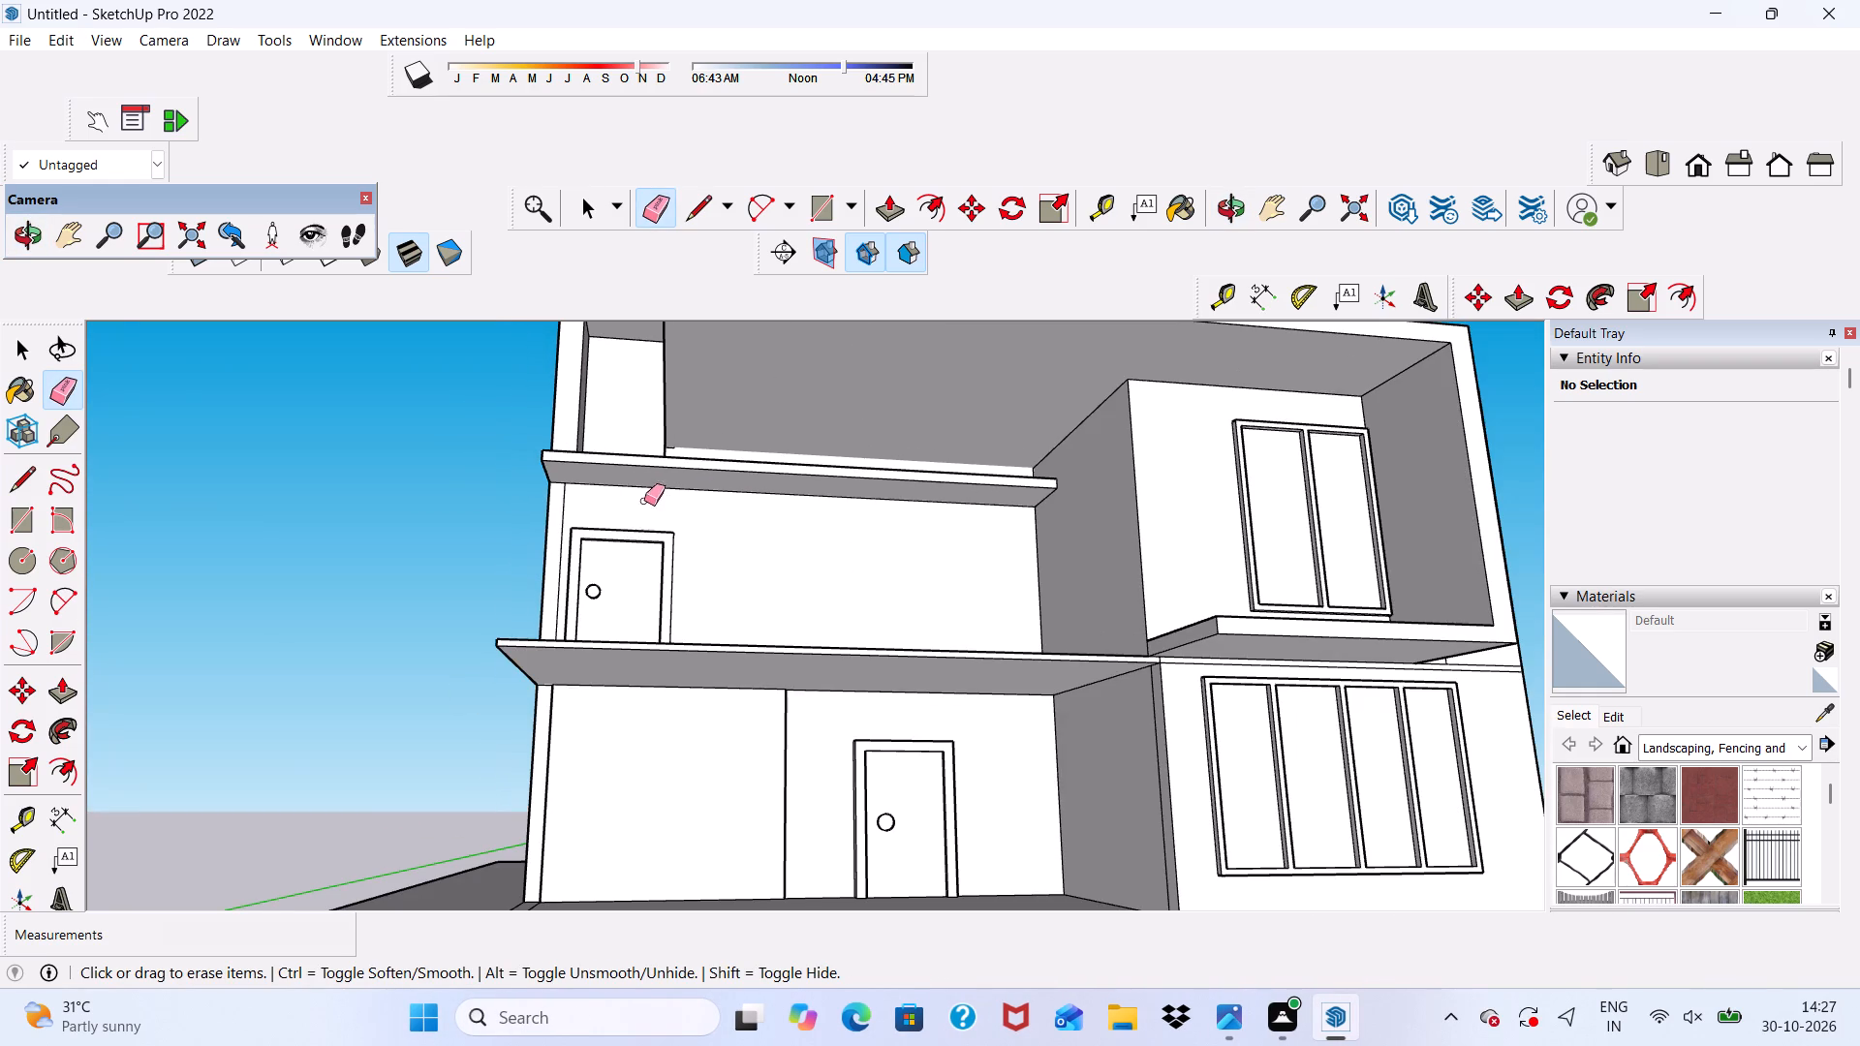
scroll(573, 475, down, 11)
scroll(701, 530, up, 6)
scroll(701, 516, down, 1)
middle_drag(701, 516, 674, 628)
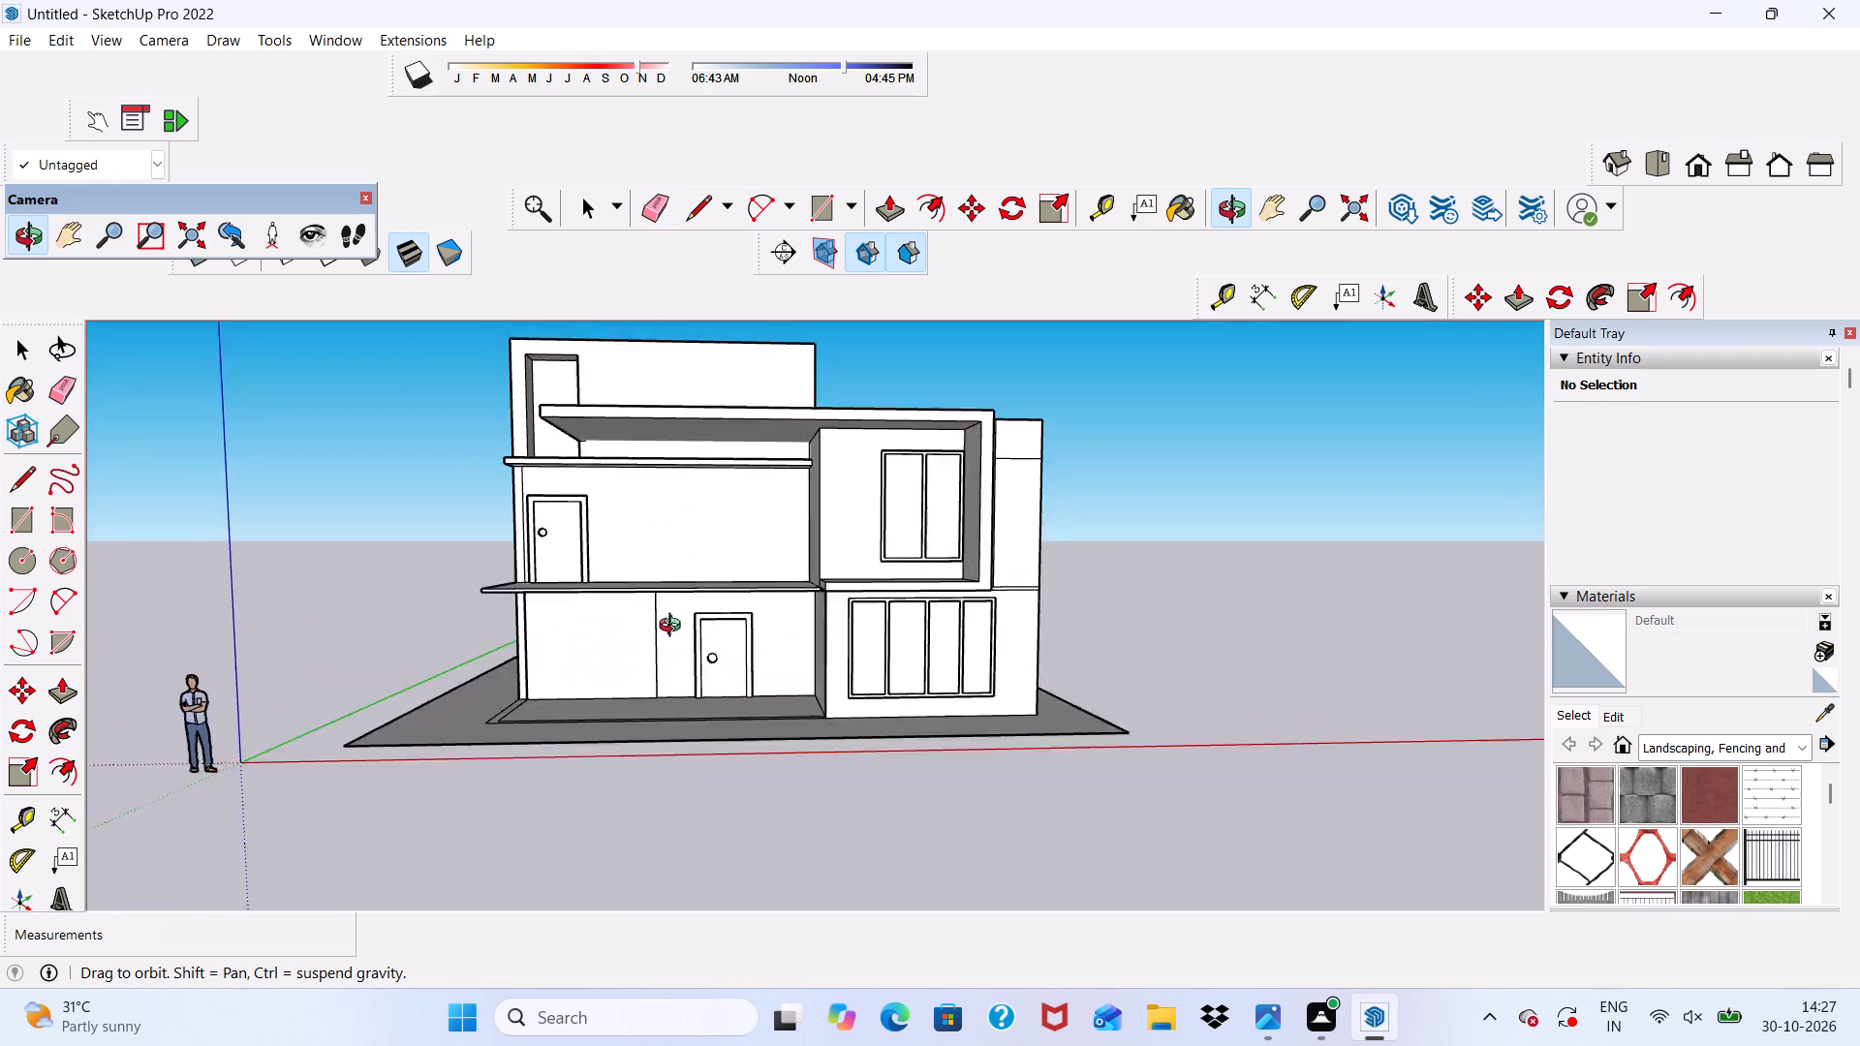
middle_drag(674, 628, 621, 780)
scroll(608, 735, up, 3)
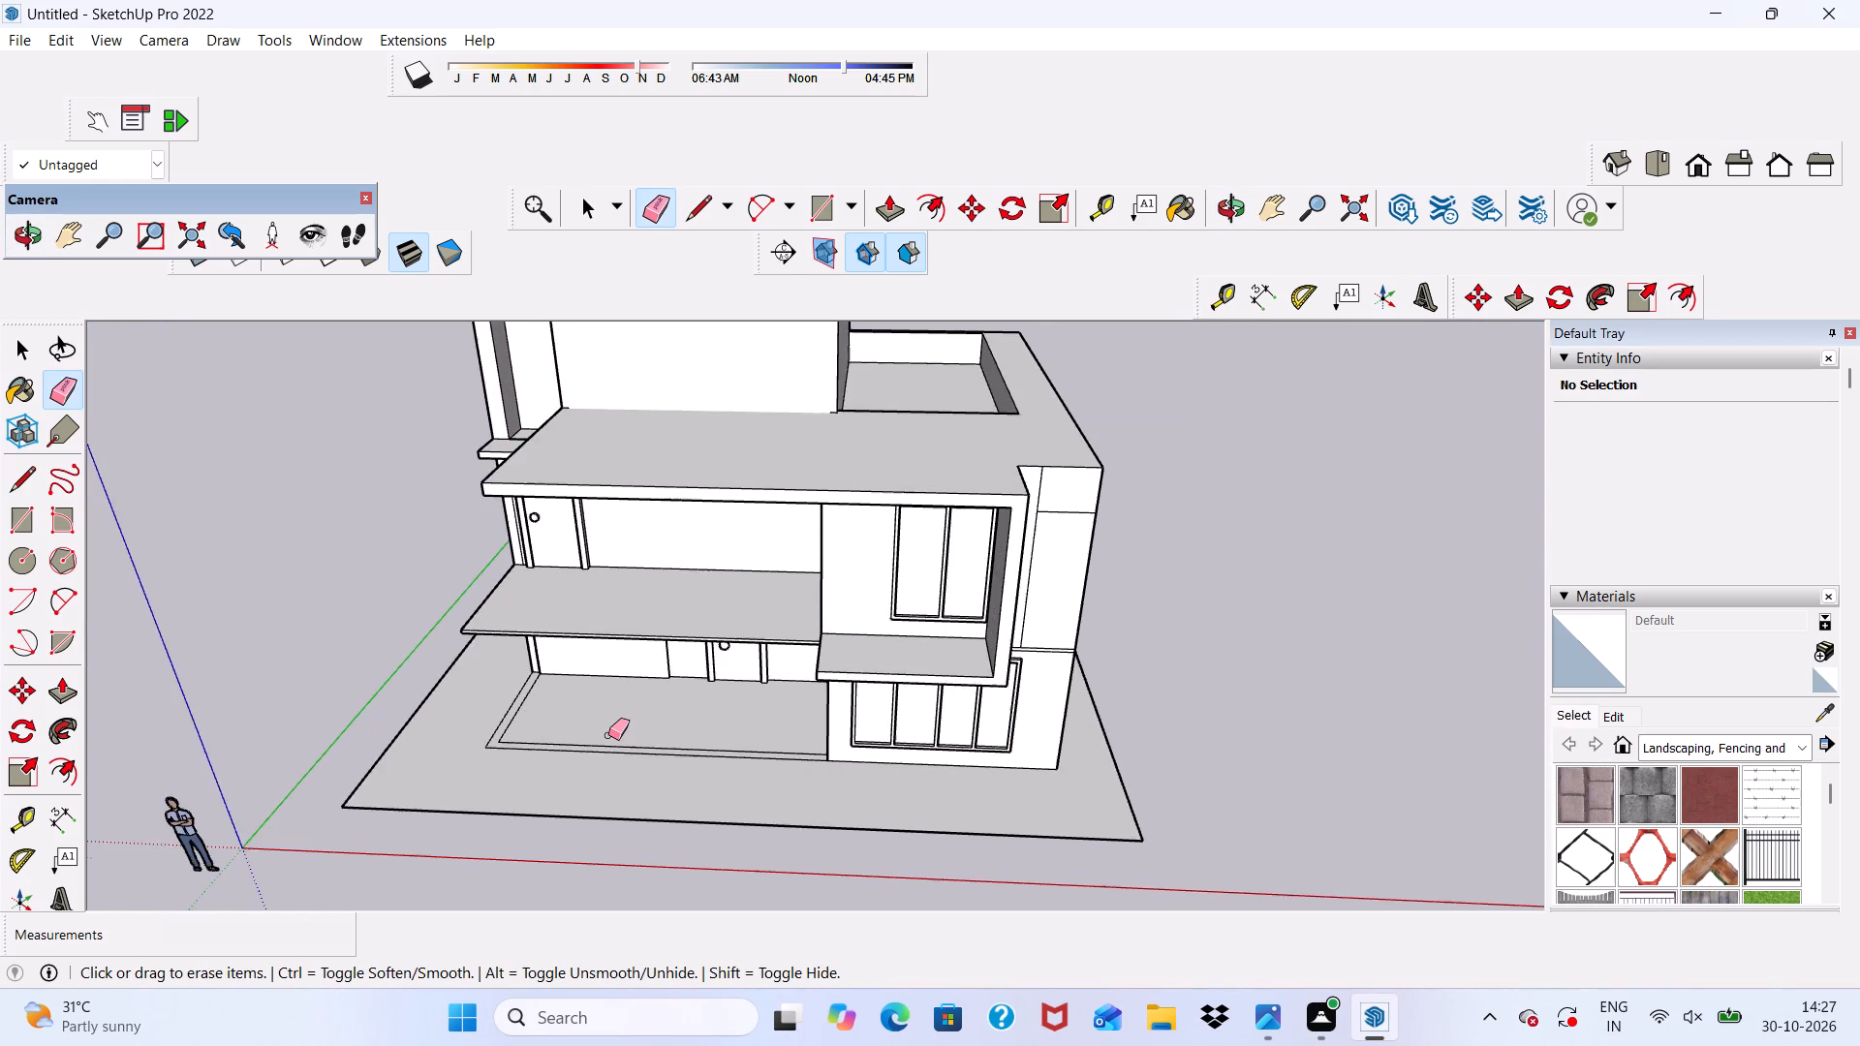
scroll(608, 735, up, 3)
scroll(536, 595, down, 4)
middle_drag(537, 646, 505, 515)
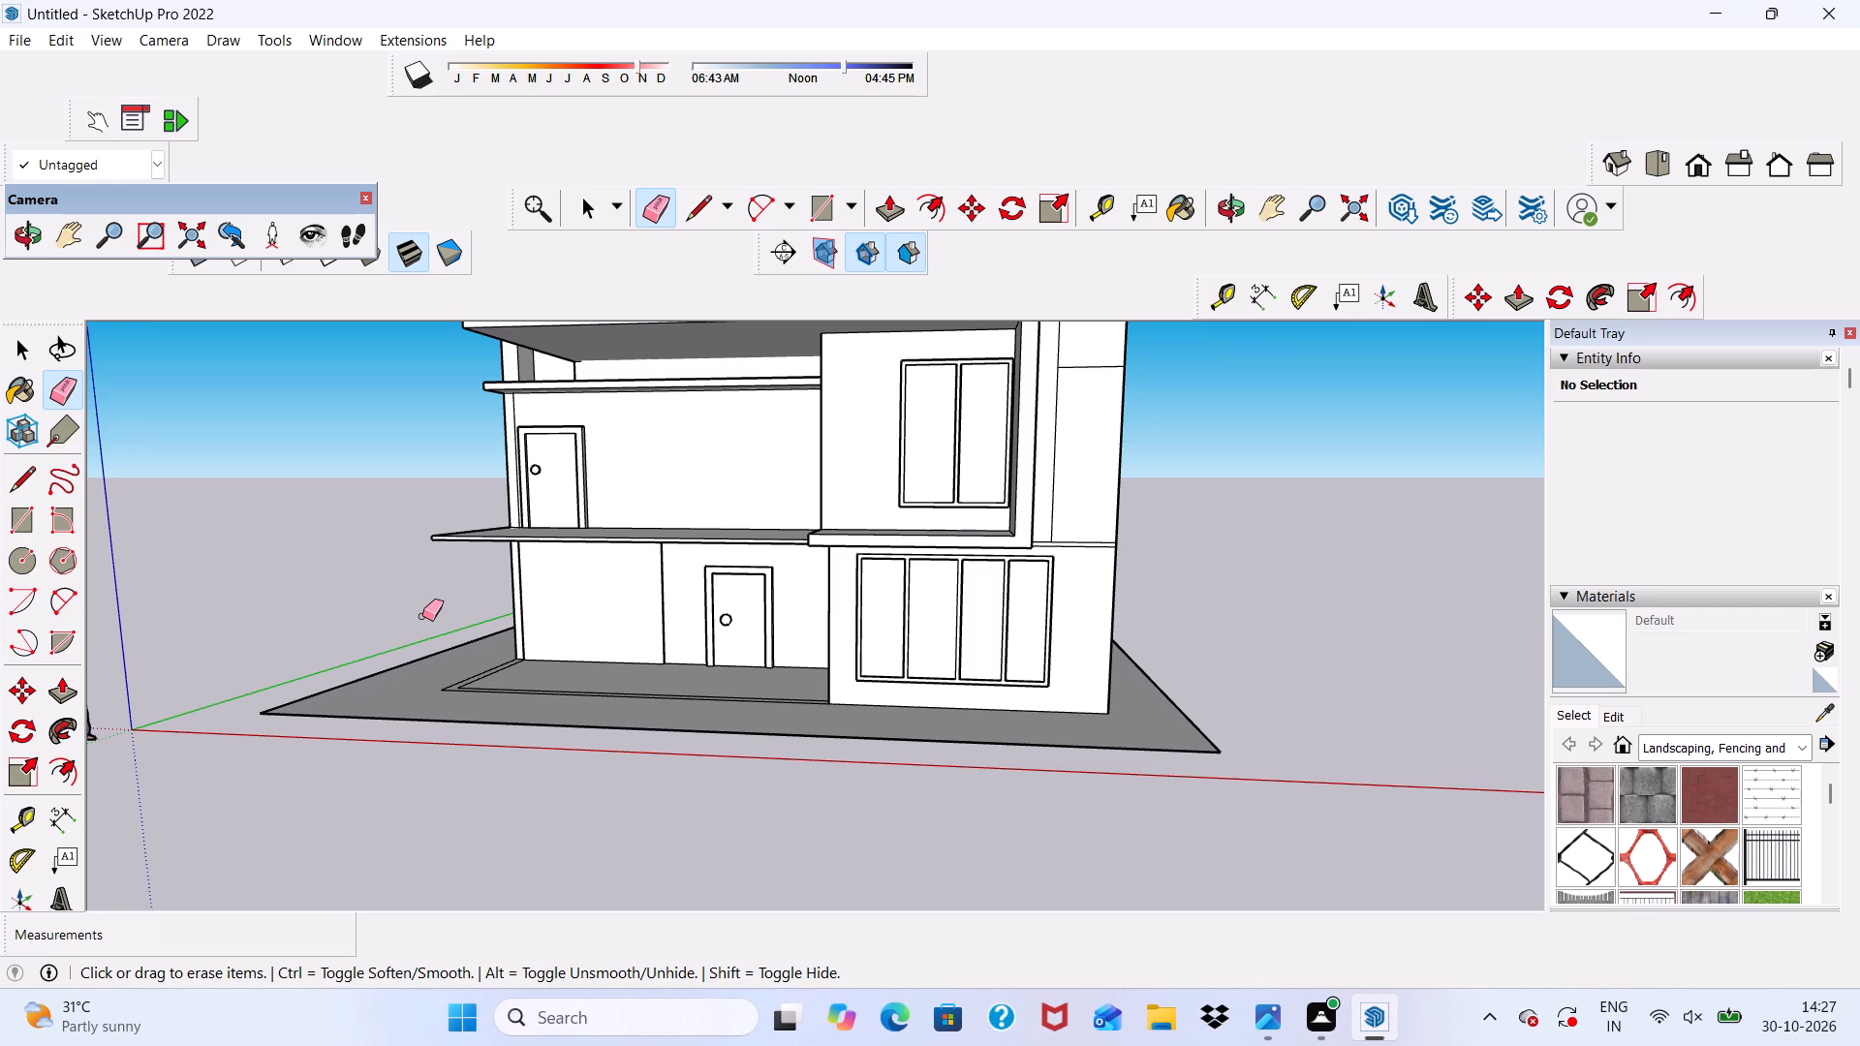
scroll(384, 756, up, 3)
scroll(474, 655, down, 7)
middle_drag(555, 642, 573, 661)
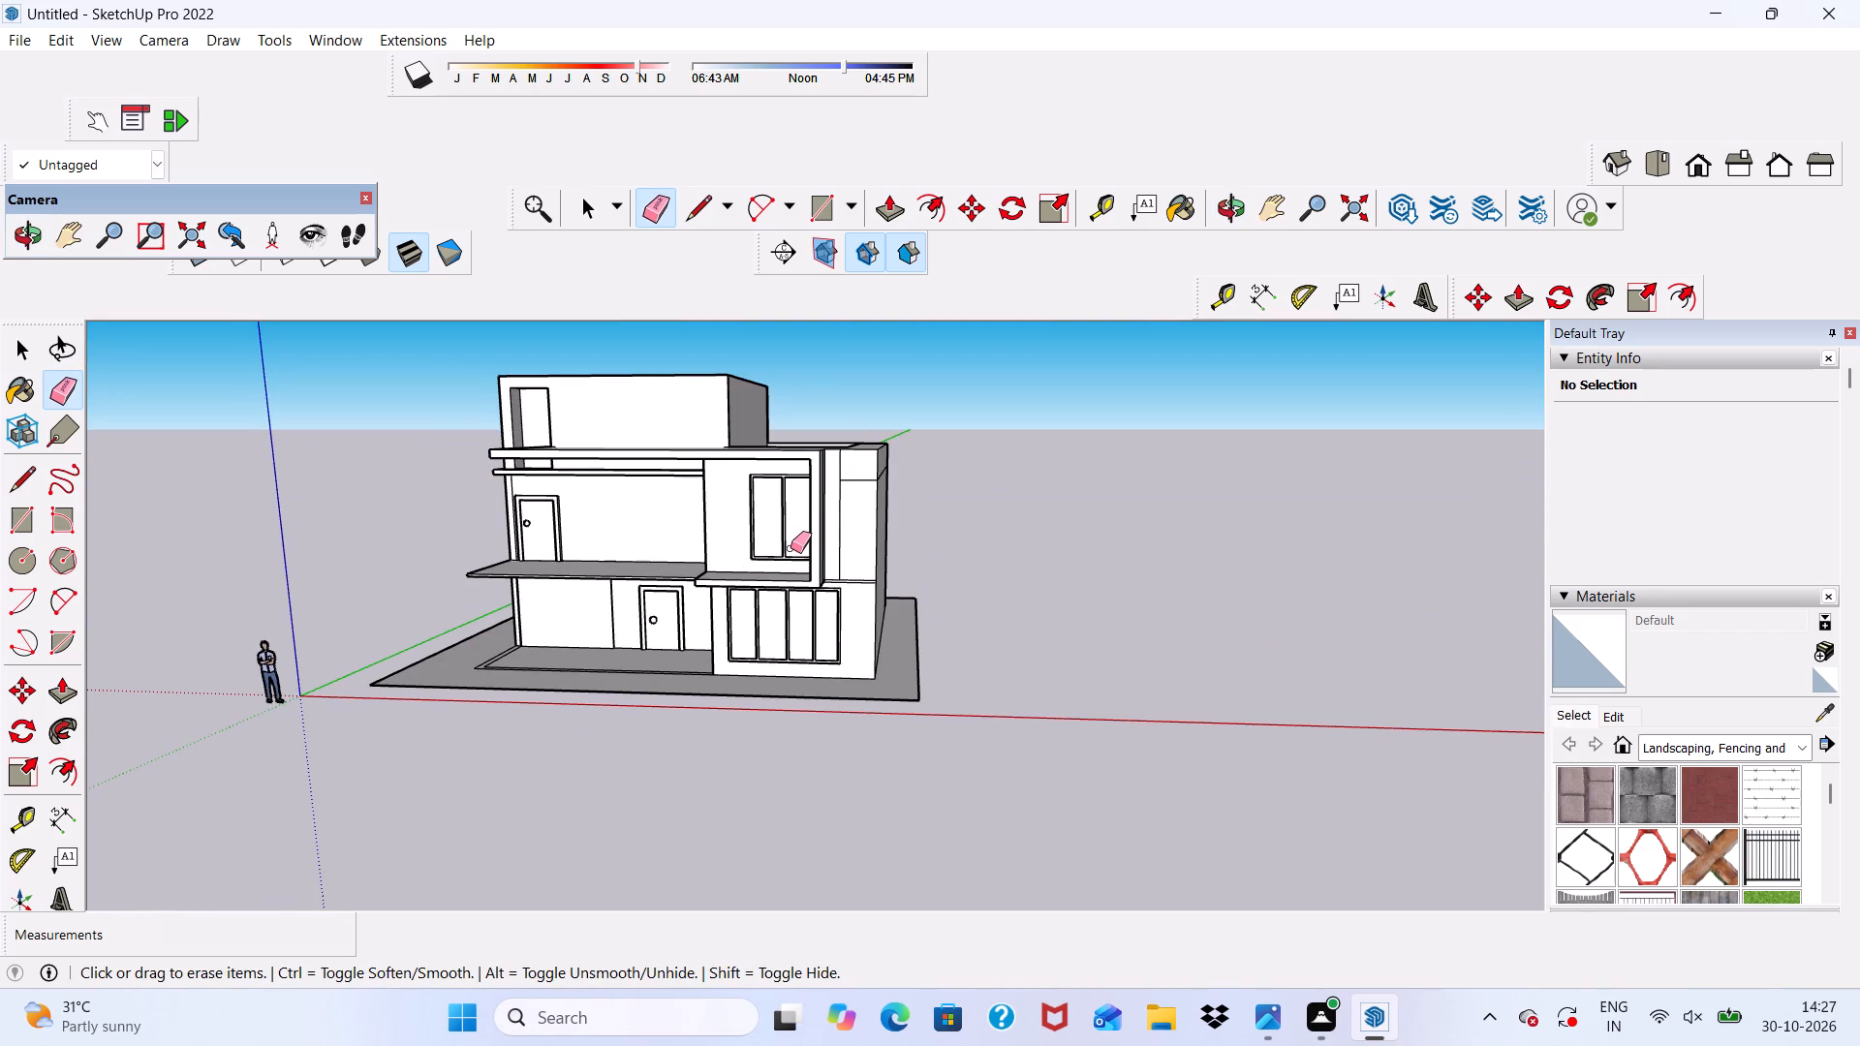
scroll(817, 568, up, 12)
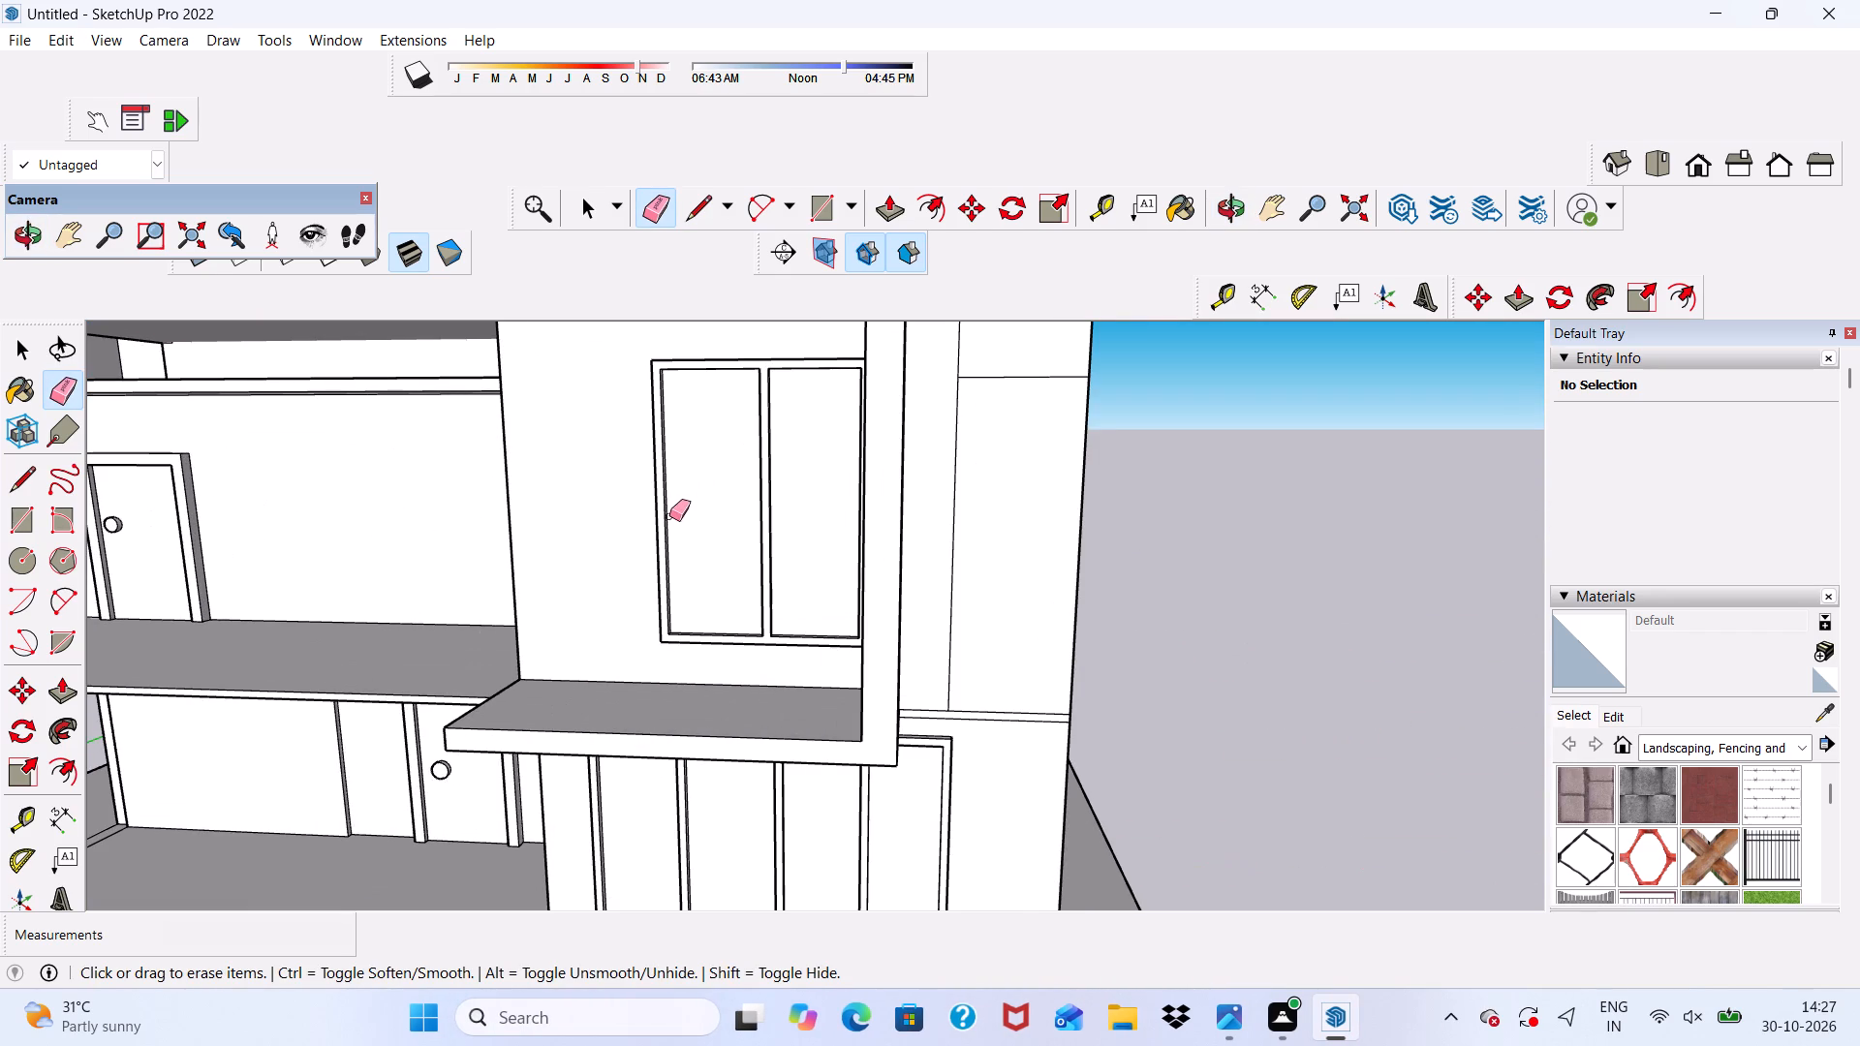
key(space)
scroll(684, 226, down, 3)
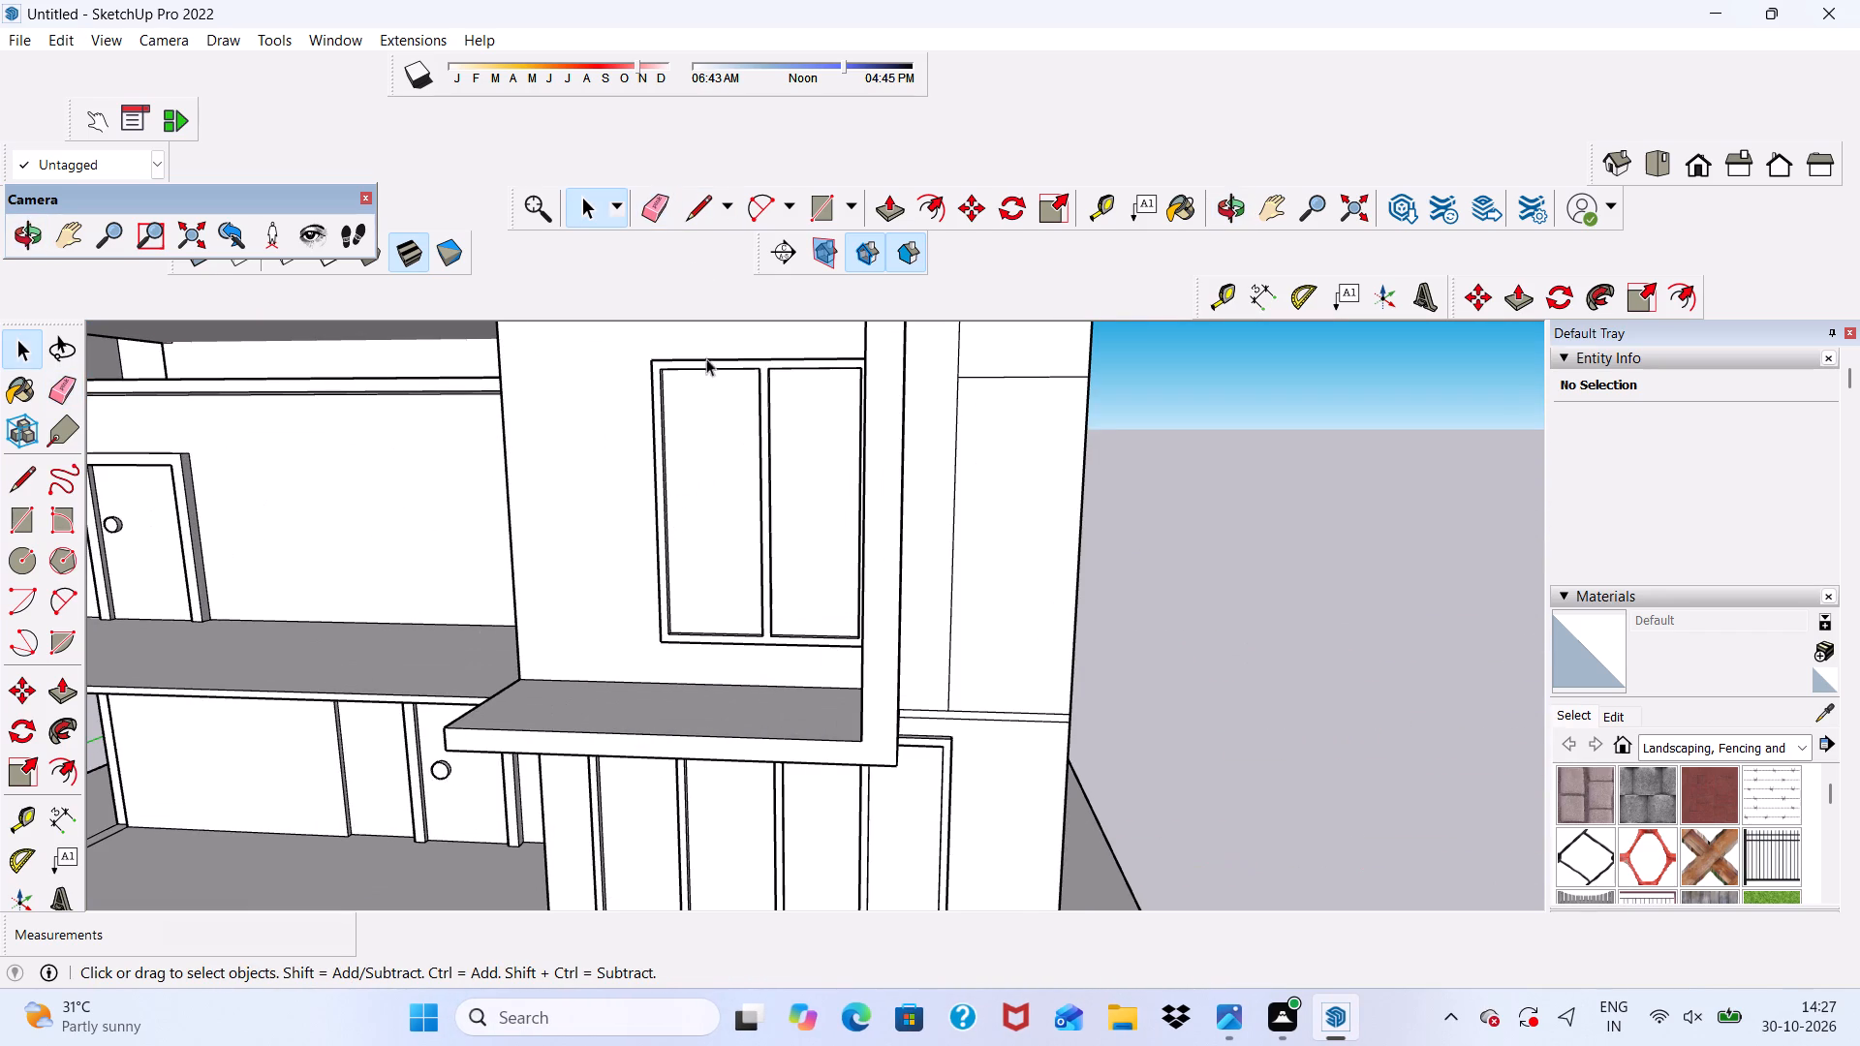
scroll(788, 362, up, 3)
scroll(735, 415, down, 11)
scroll(882, 414, up, 6)
middle_drag(796, 397, 798, 462)
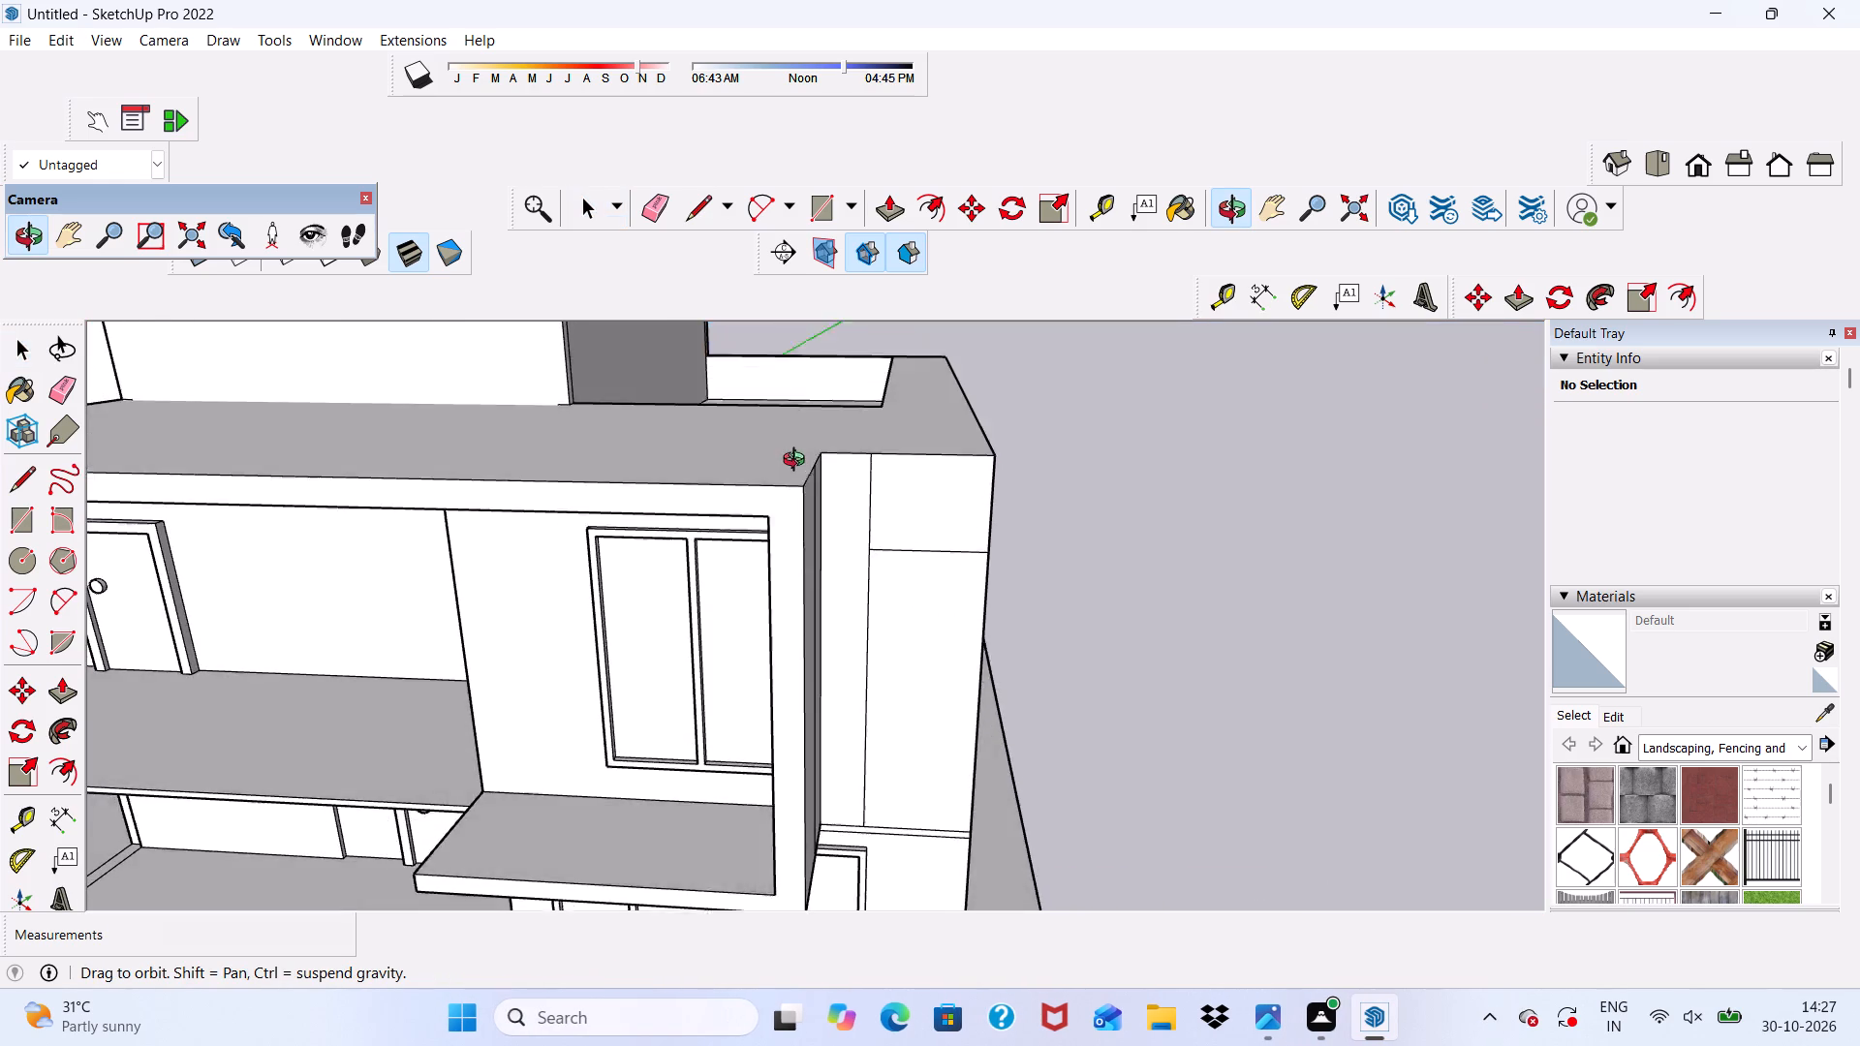
middle_drag(798, 462, 745, 430)
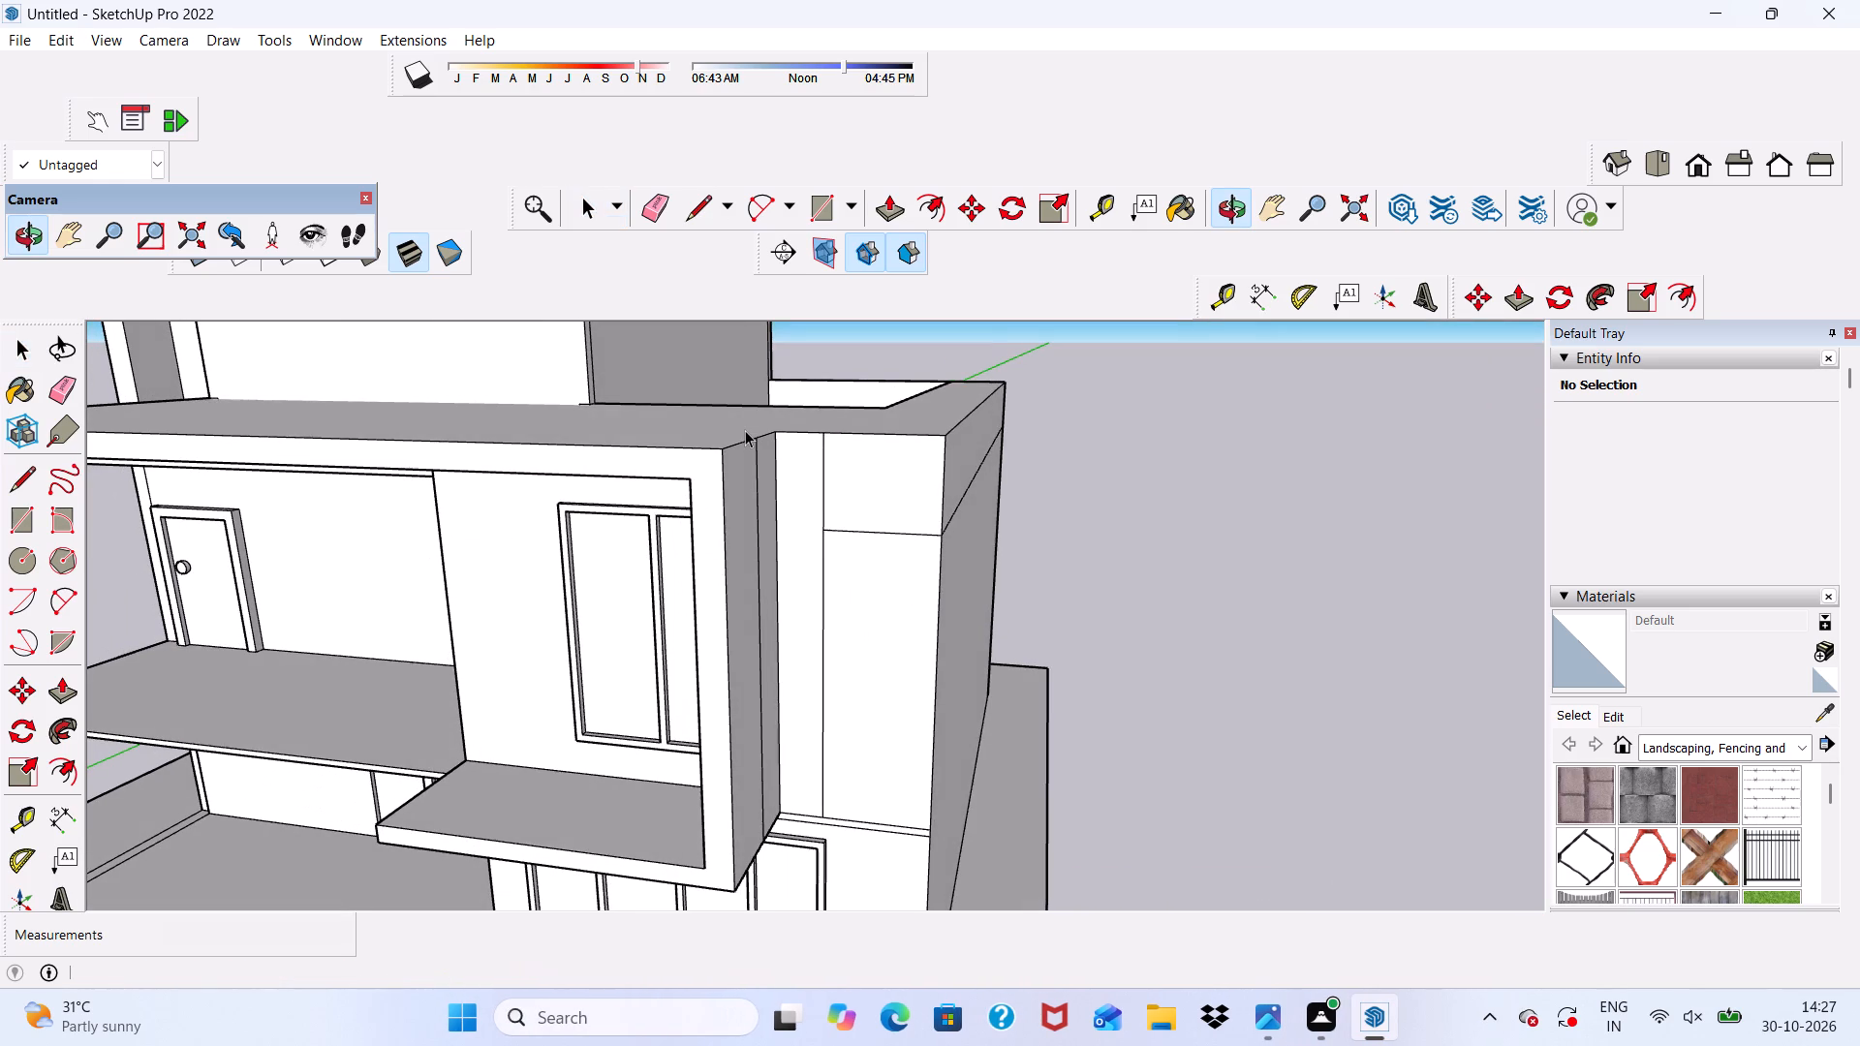
middle_drag(745, 430, 809, 468)
scroll(809, 468, up, 1)
scroll(809, 451, down, 8)
middle_drag(604, 410, 605, 415)
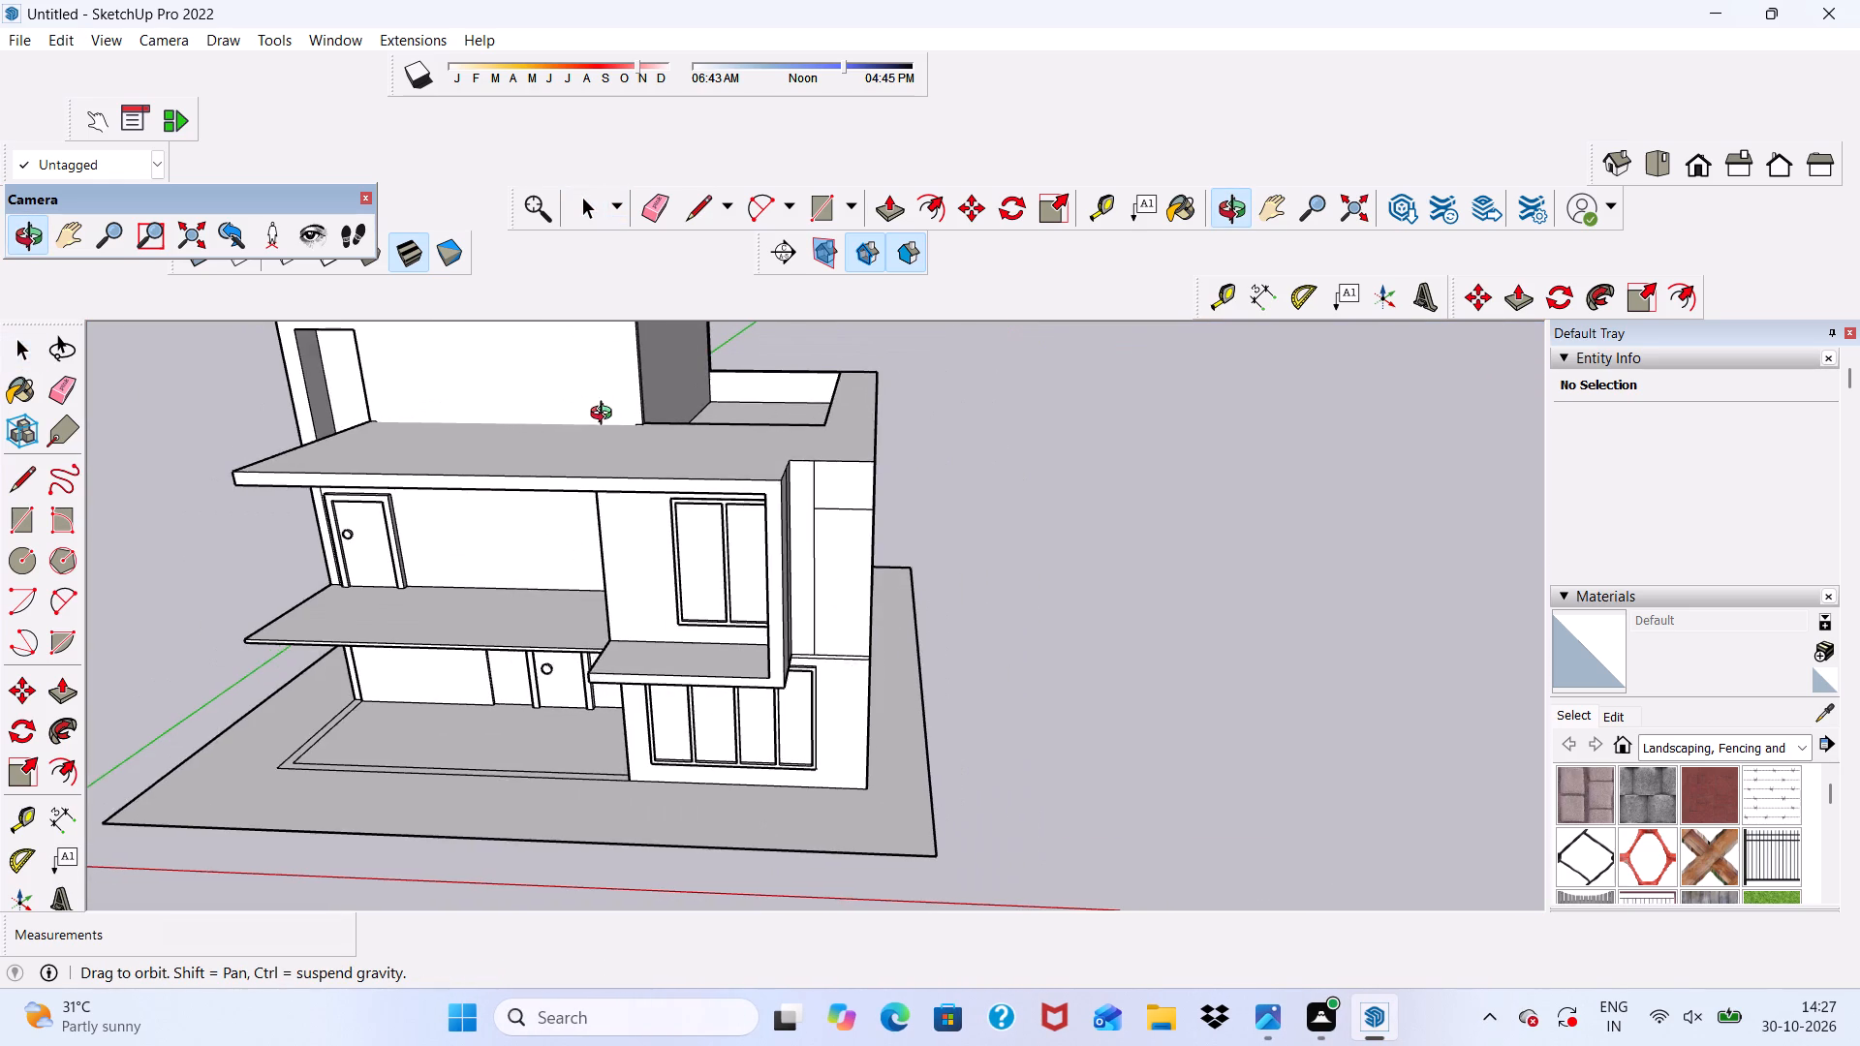
middle_drag(605, 415, 620, 498)
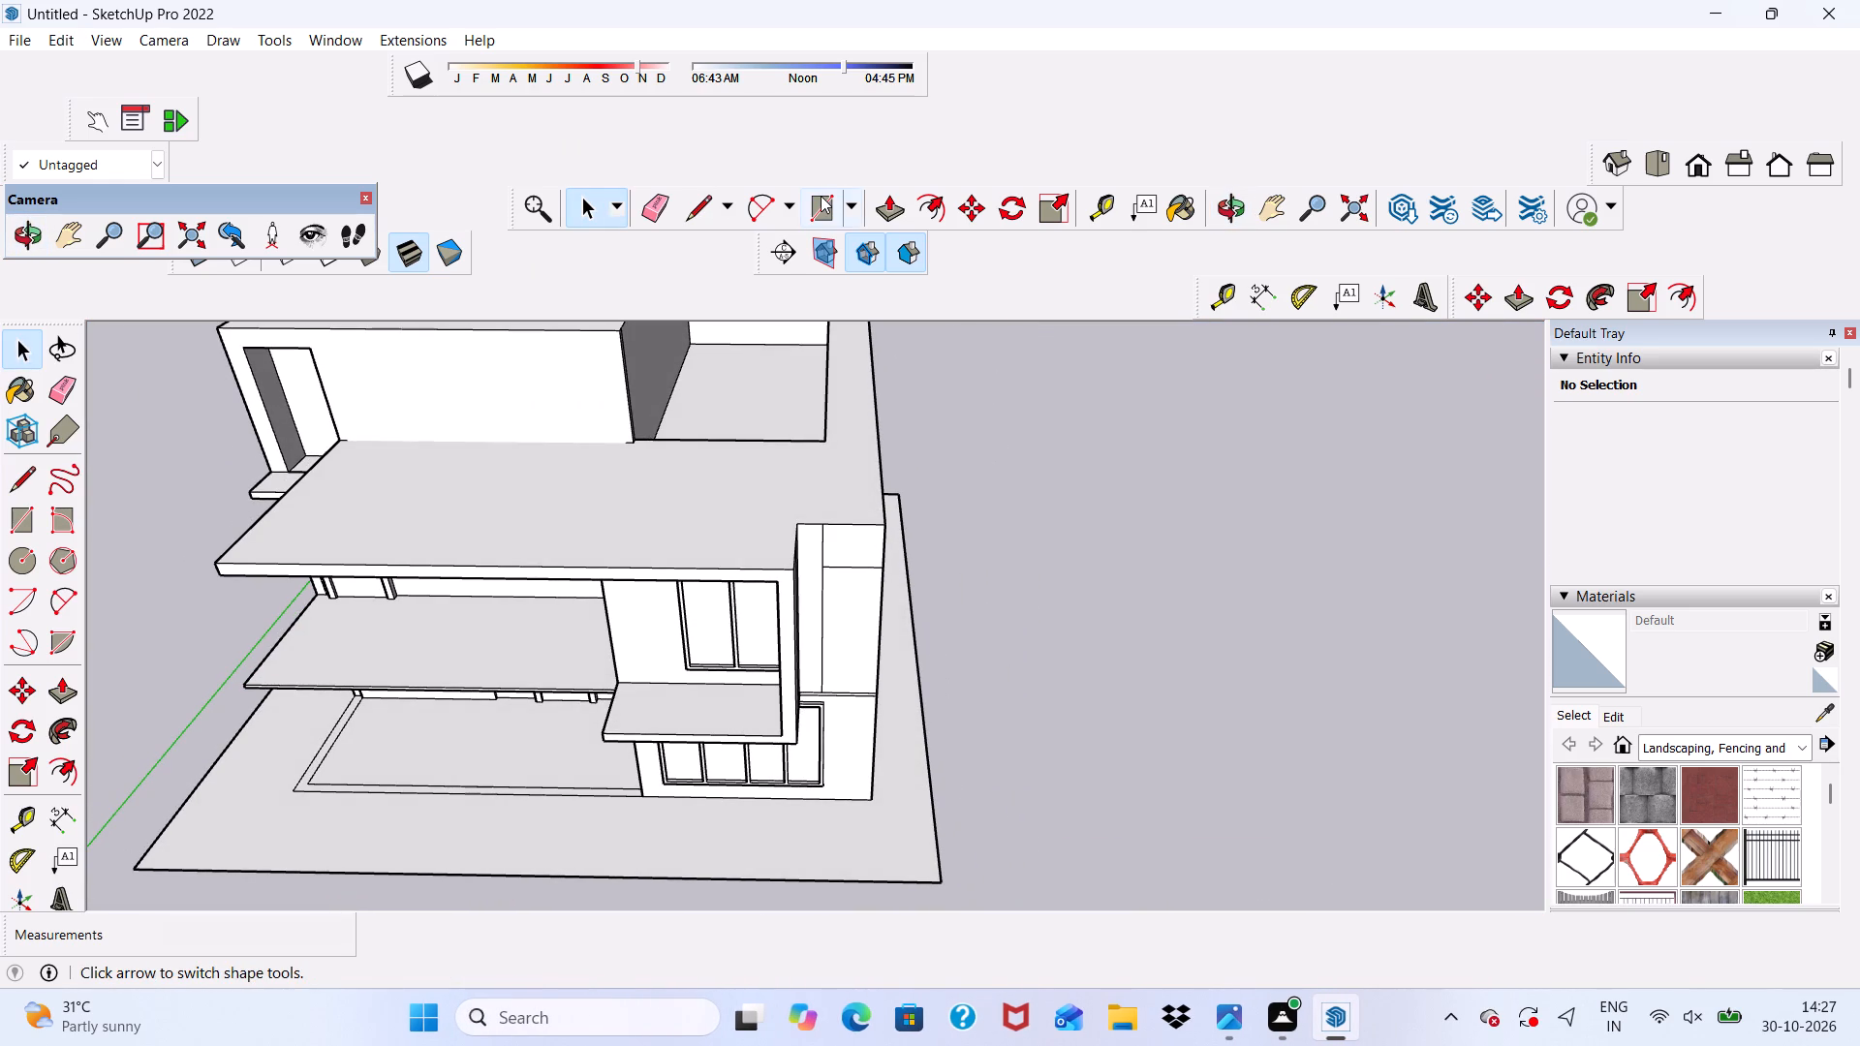
scroll(784, 331, down, 4)
middle_drag(825, 478, 875, 485)
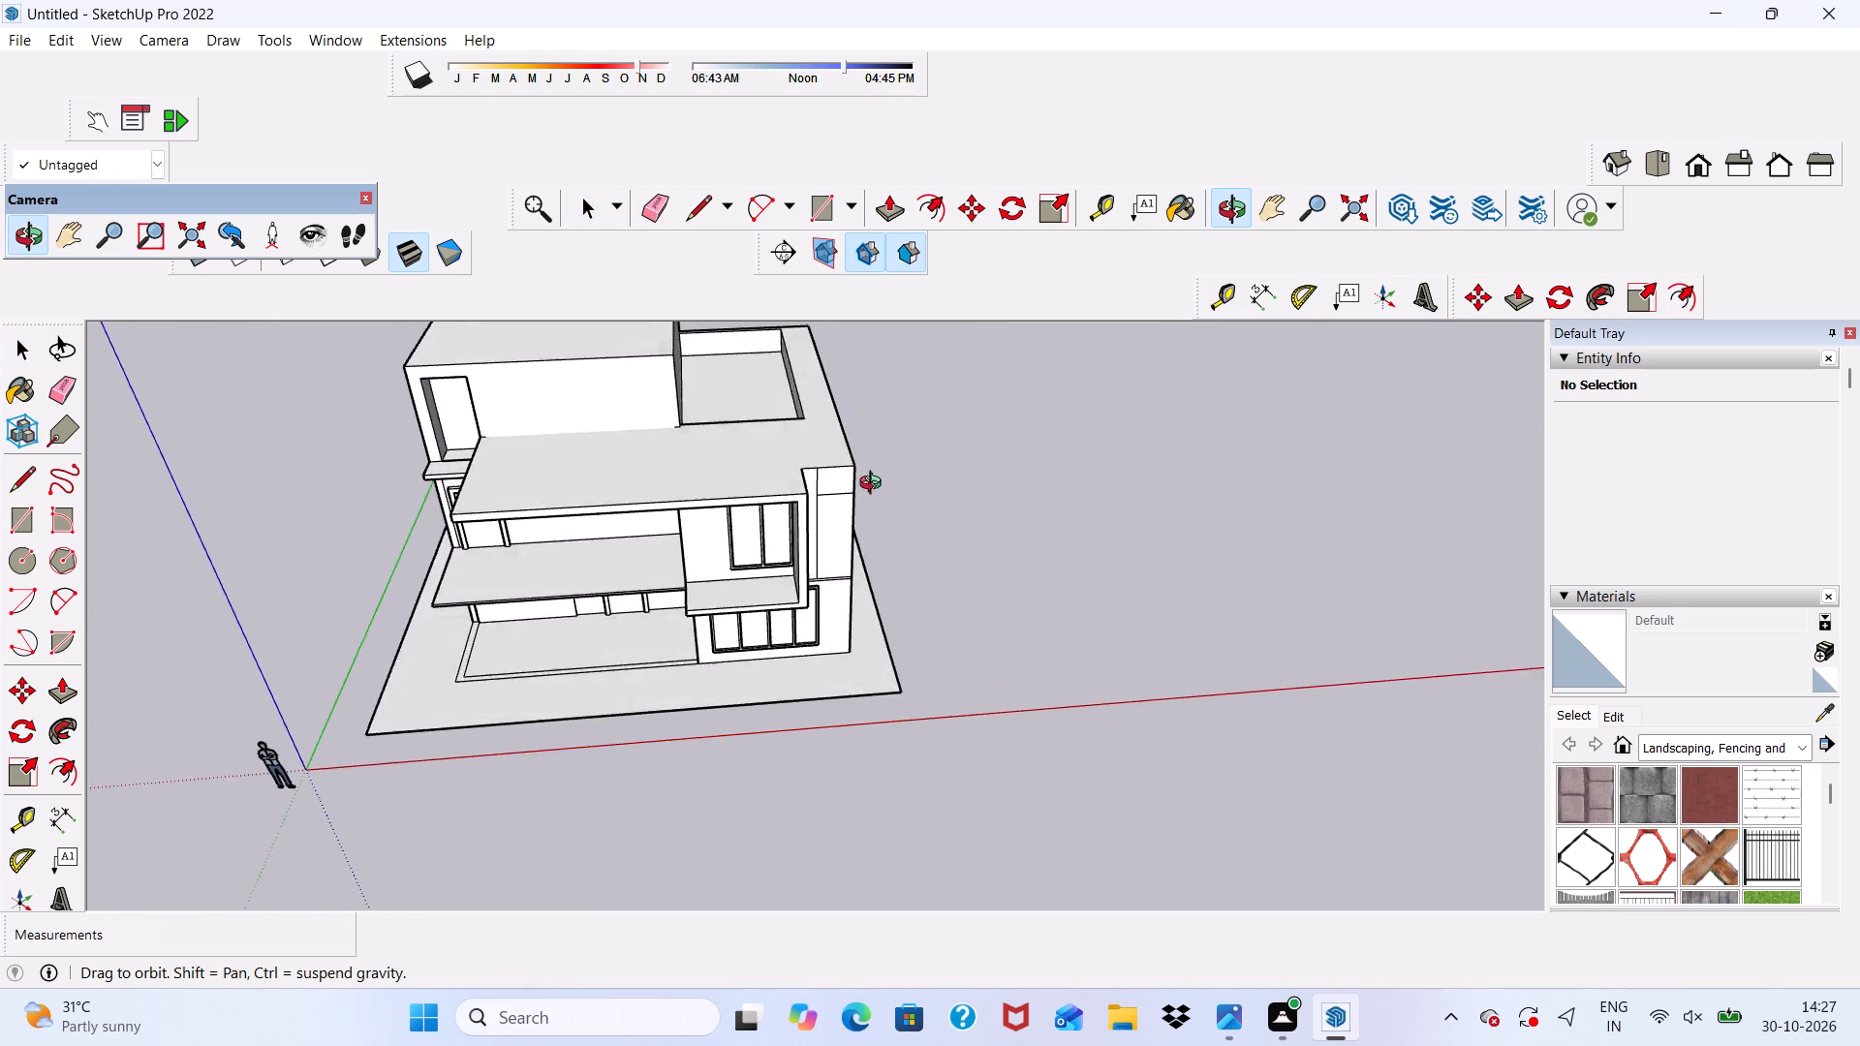
middle_drag(875, 485, 850, 516)
scroll(838, 513, up, 5)
scroll(779, 487, down, 2)
middle_drag(765, 518, 753, 327)
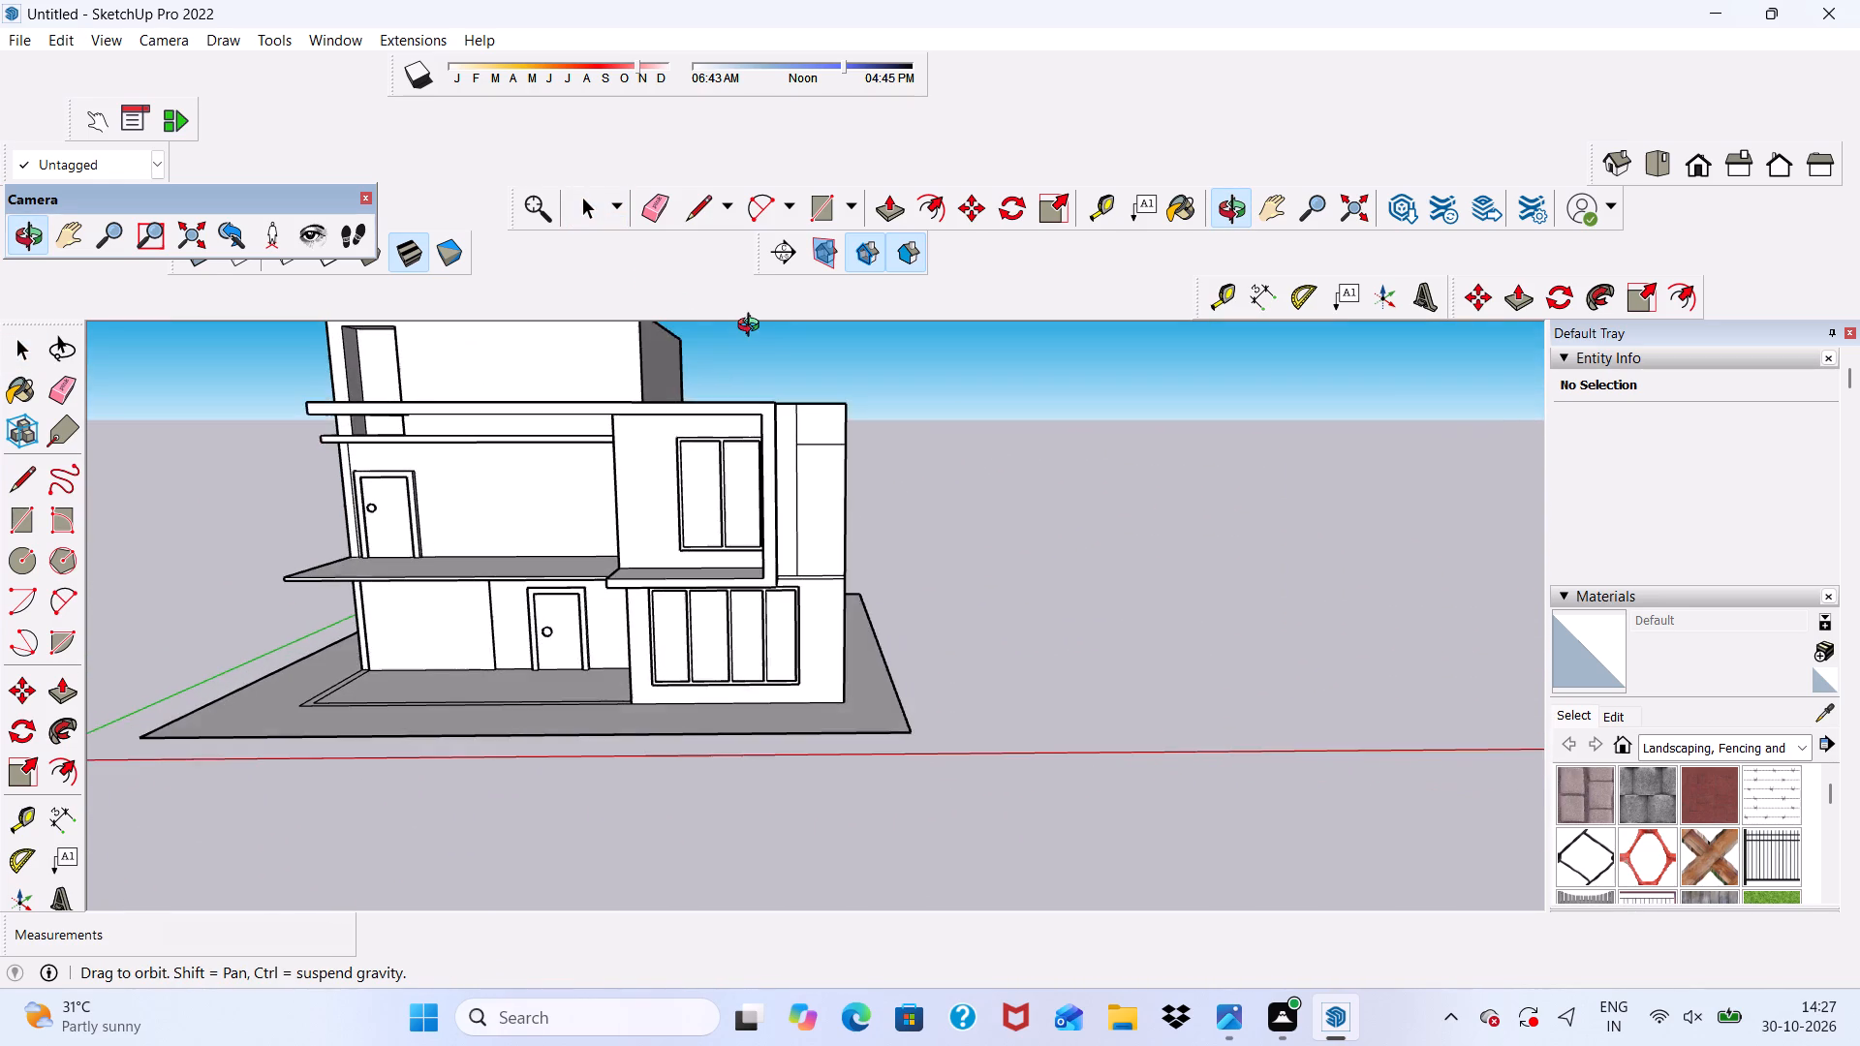
middle_drag(753, 327, 767, 392)
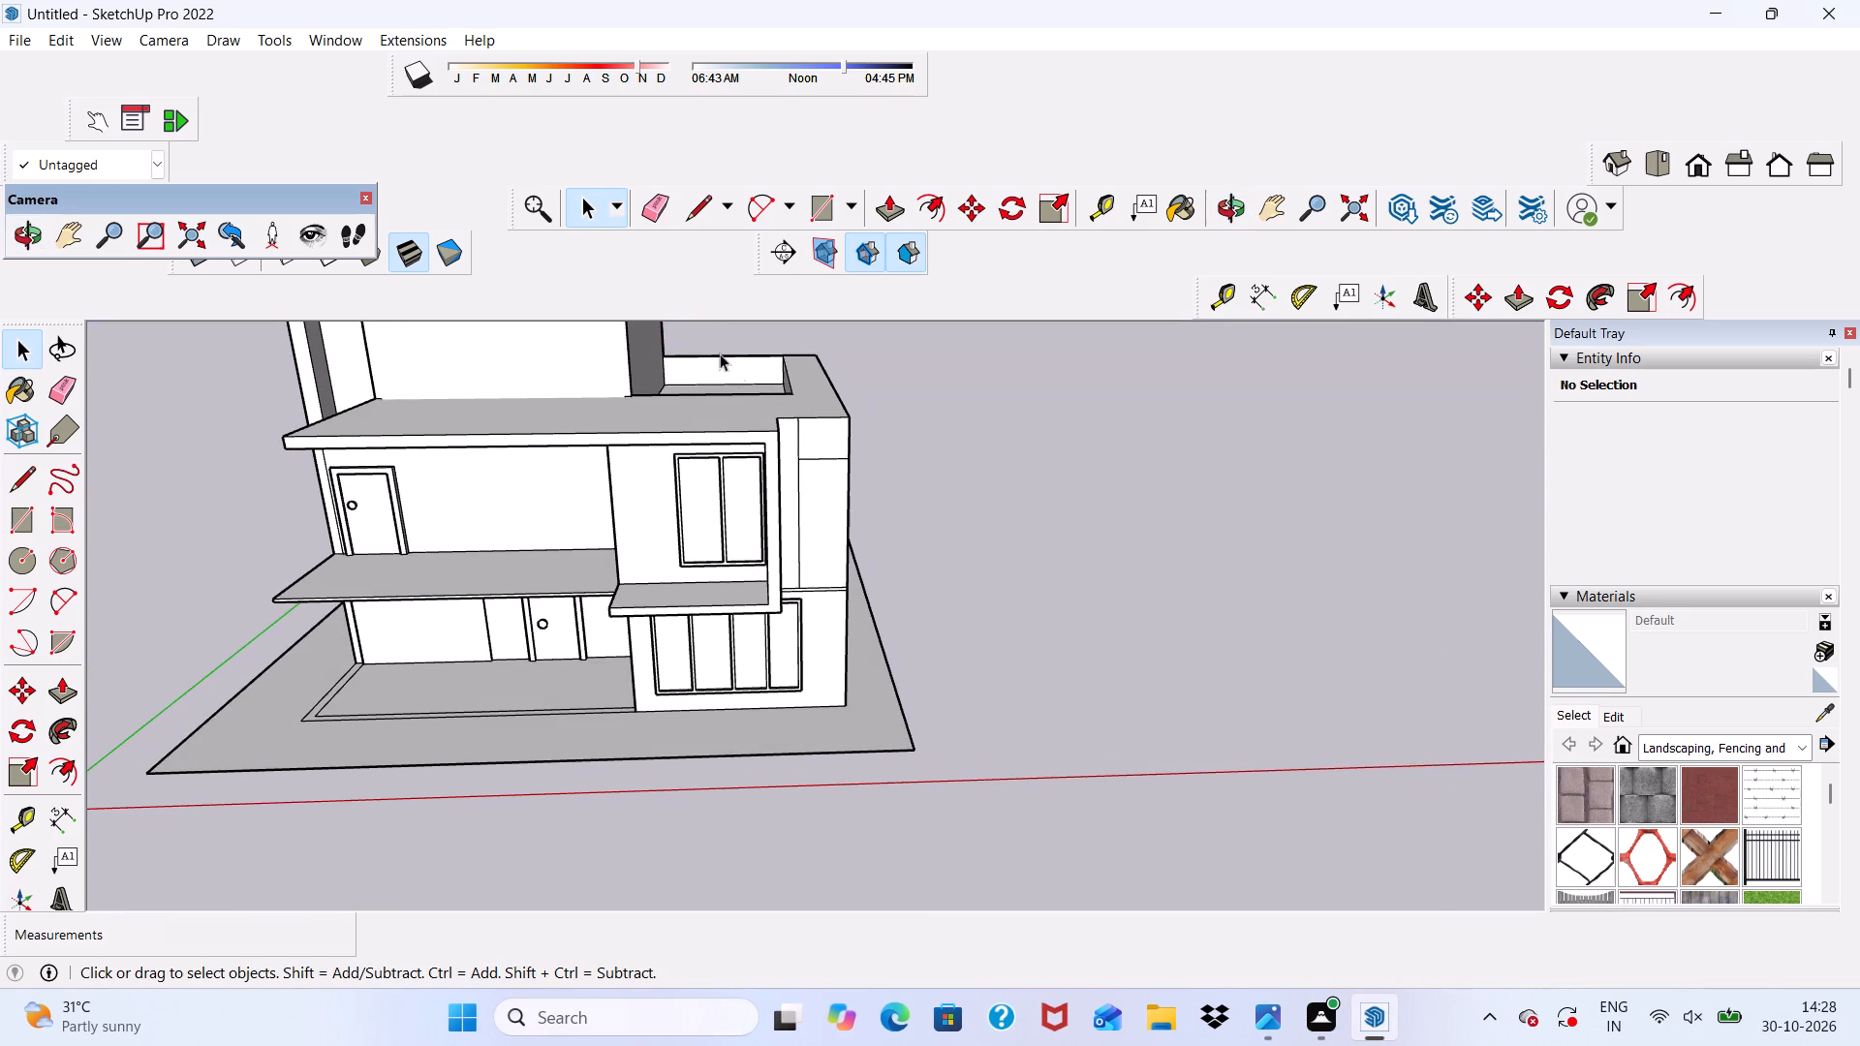
Draw a rectangle about 24' 5/8" by 10' 11" on the roof, starting from the front outer corner above the windows.
click(828, 212)
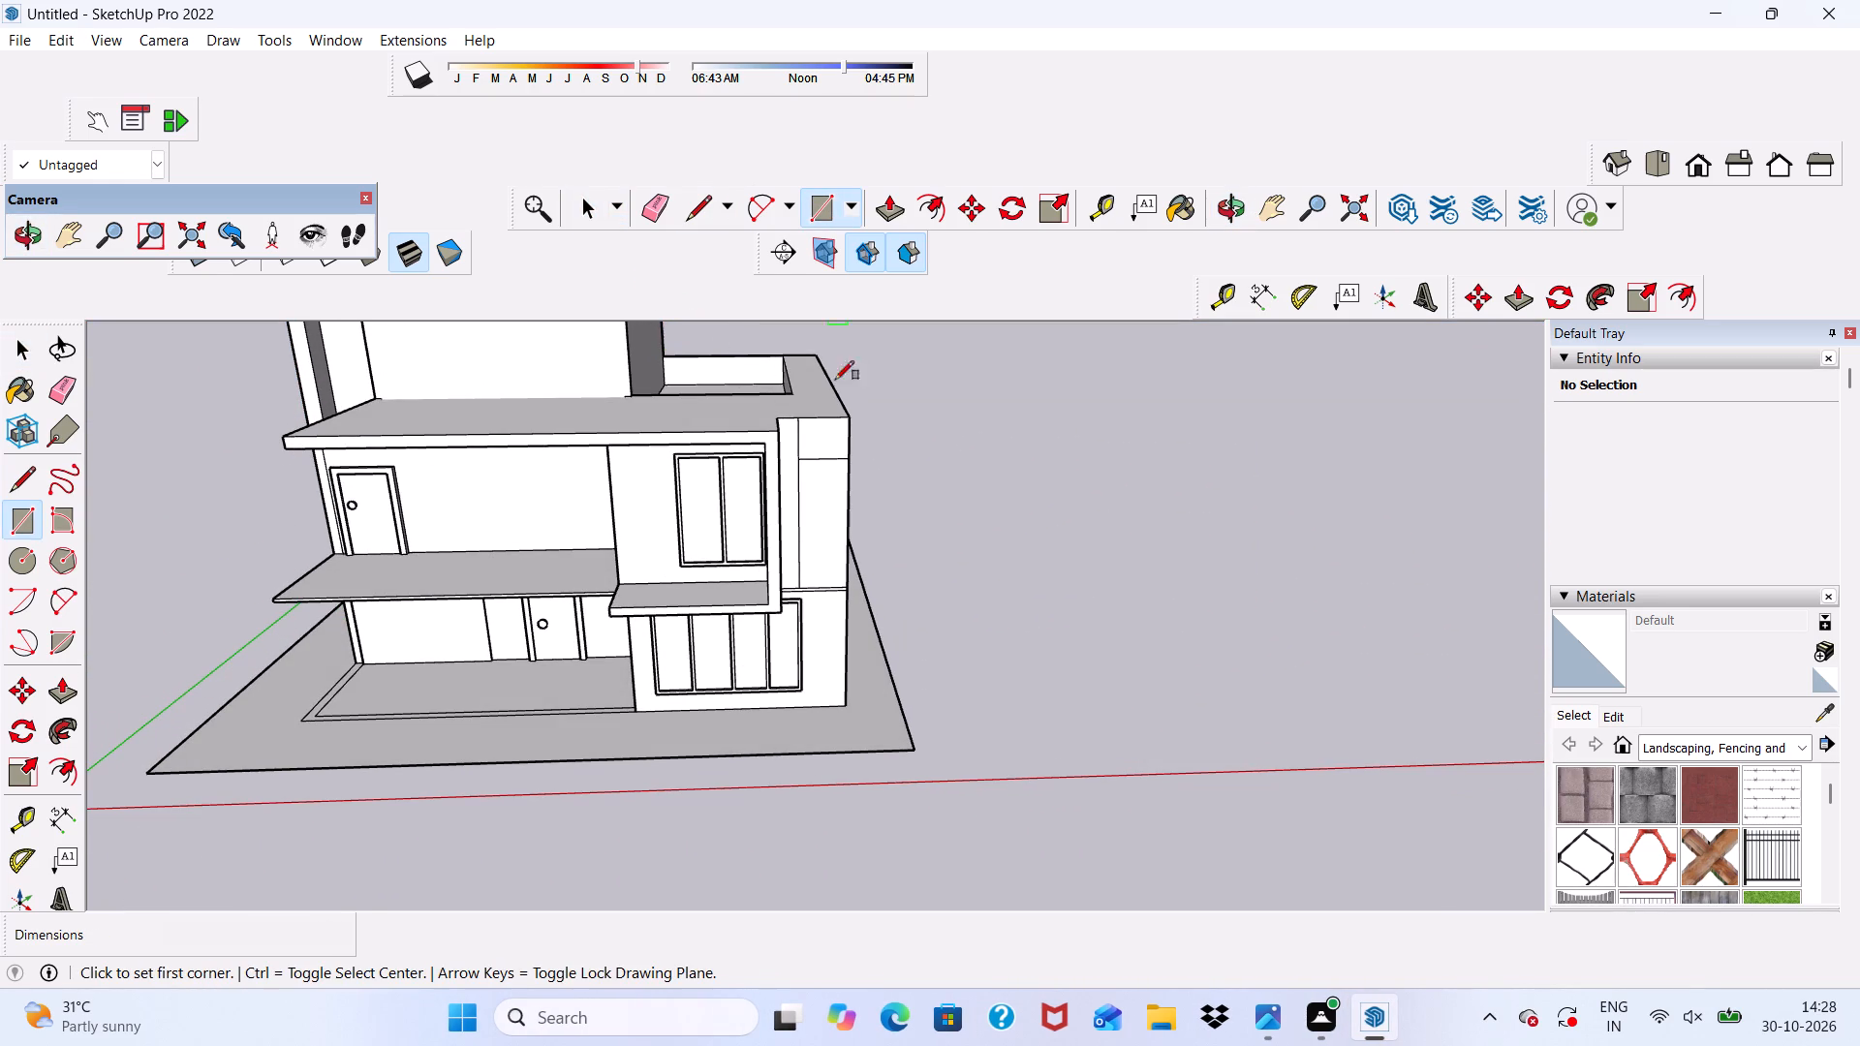
scroll(838, 403, up, 8)
click(855, 424)
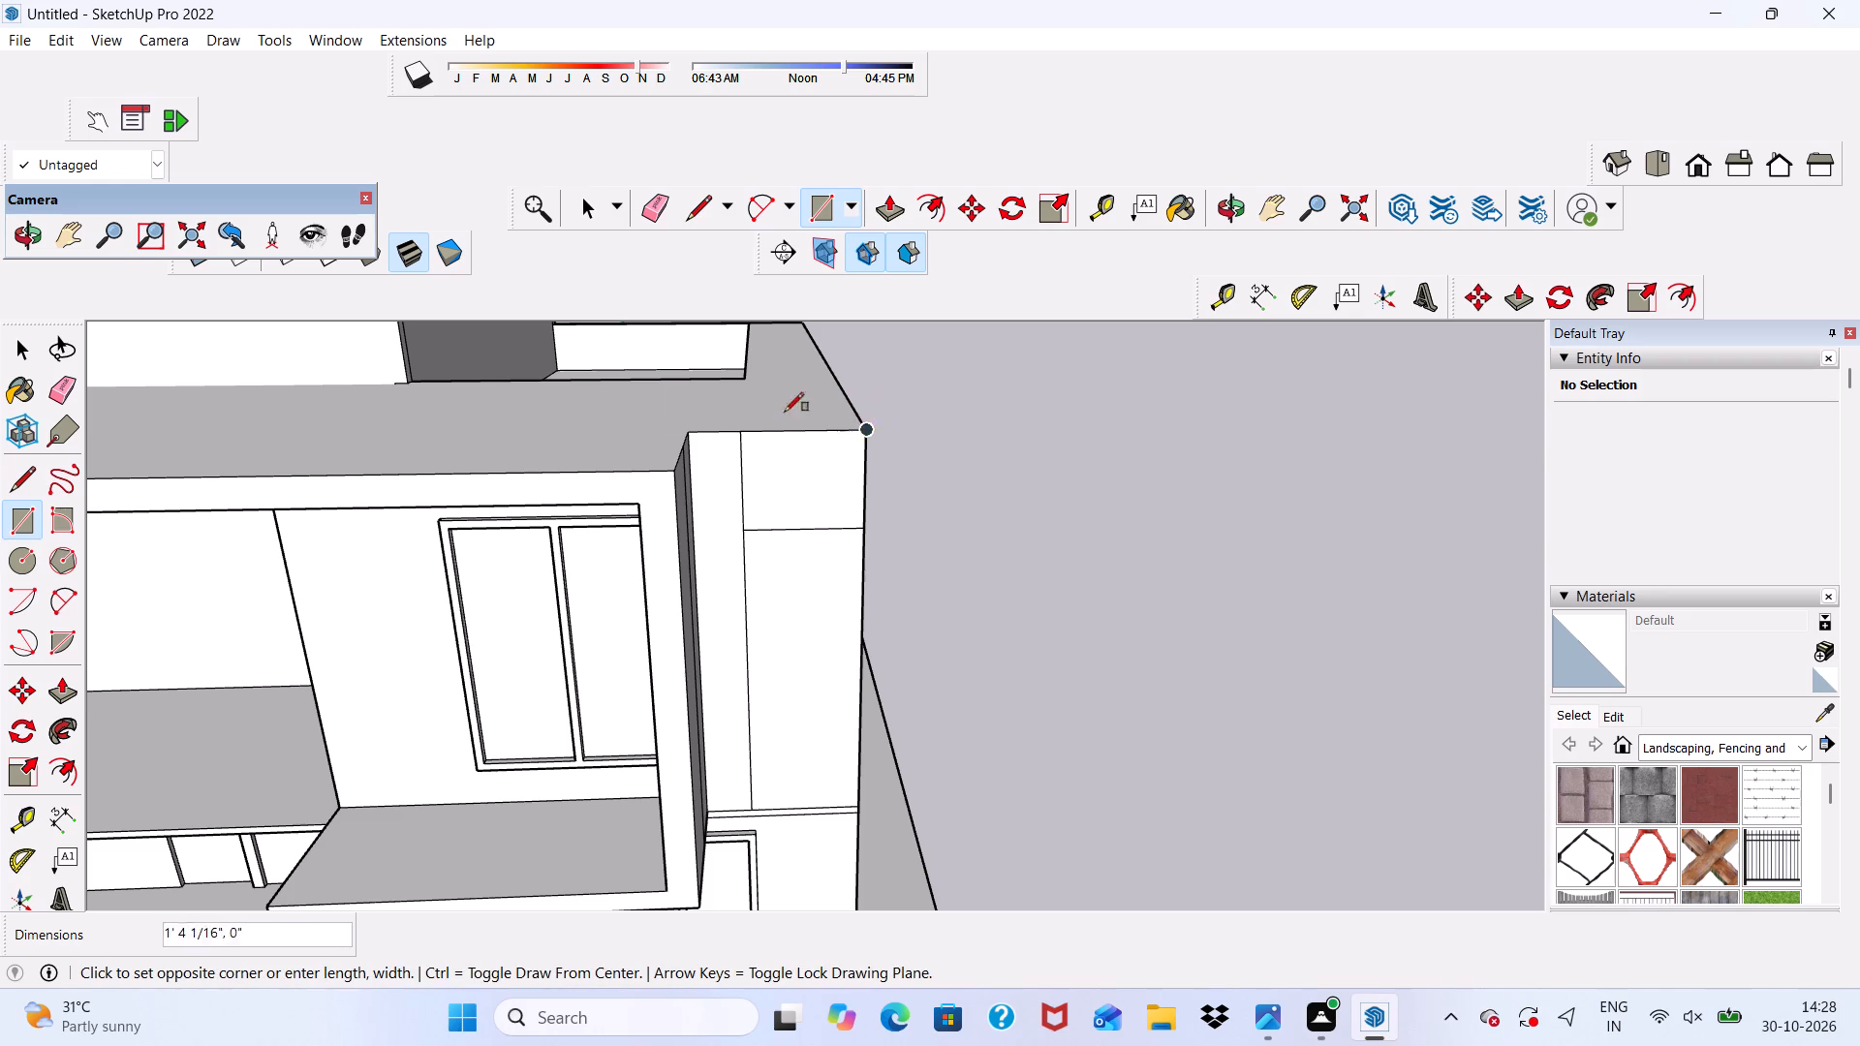
click(220, 391)
Push/Pull the new roof rectangle upward by about 3' 9" to form a raised block.
scroll(254, 403, down, 5)
middle_drag(326, 514, 245, 622)
click(890, 203)
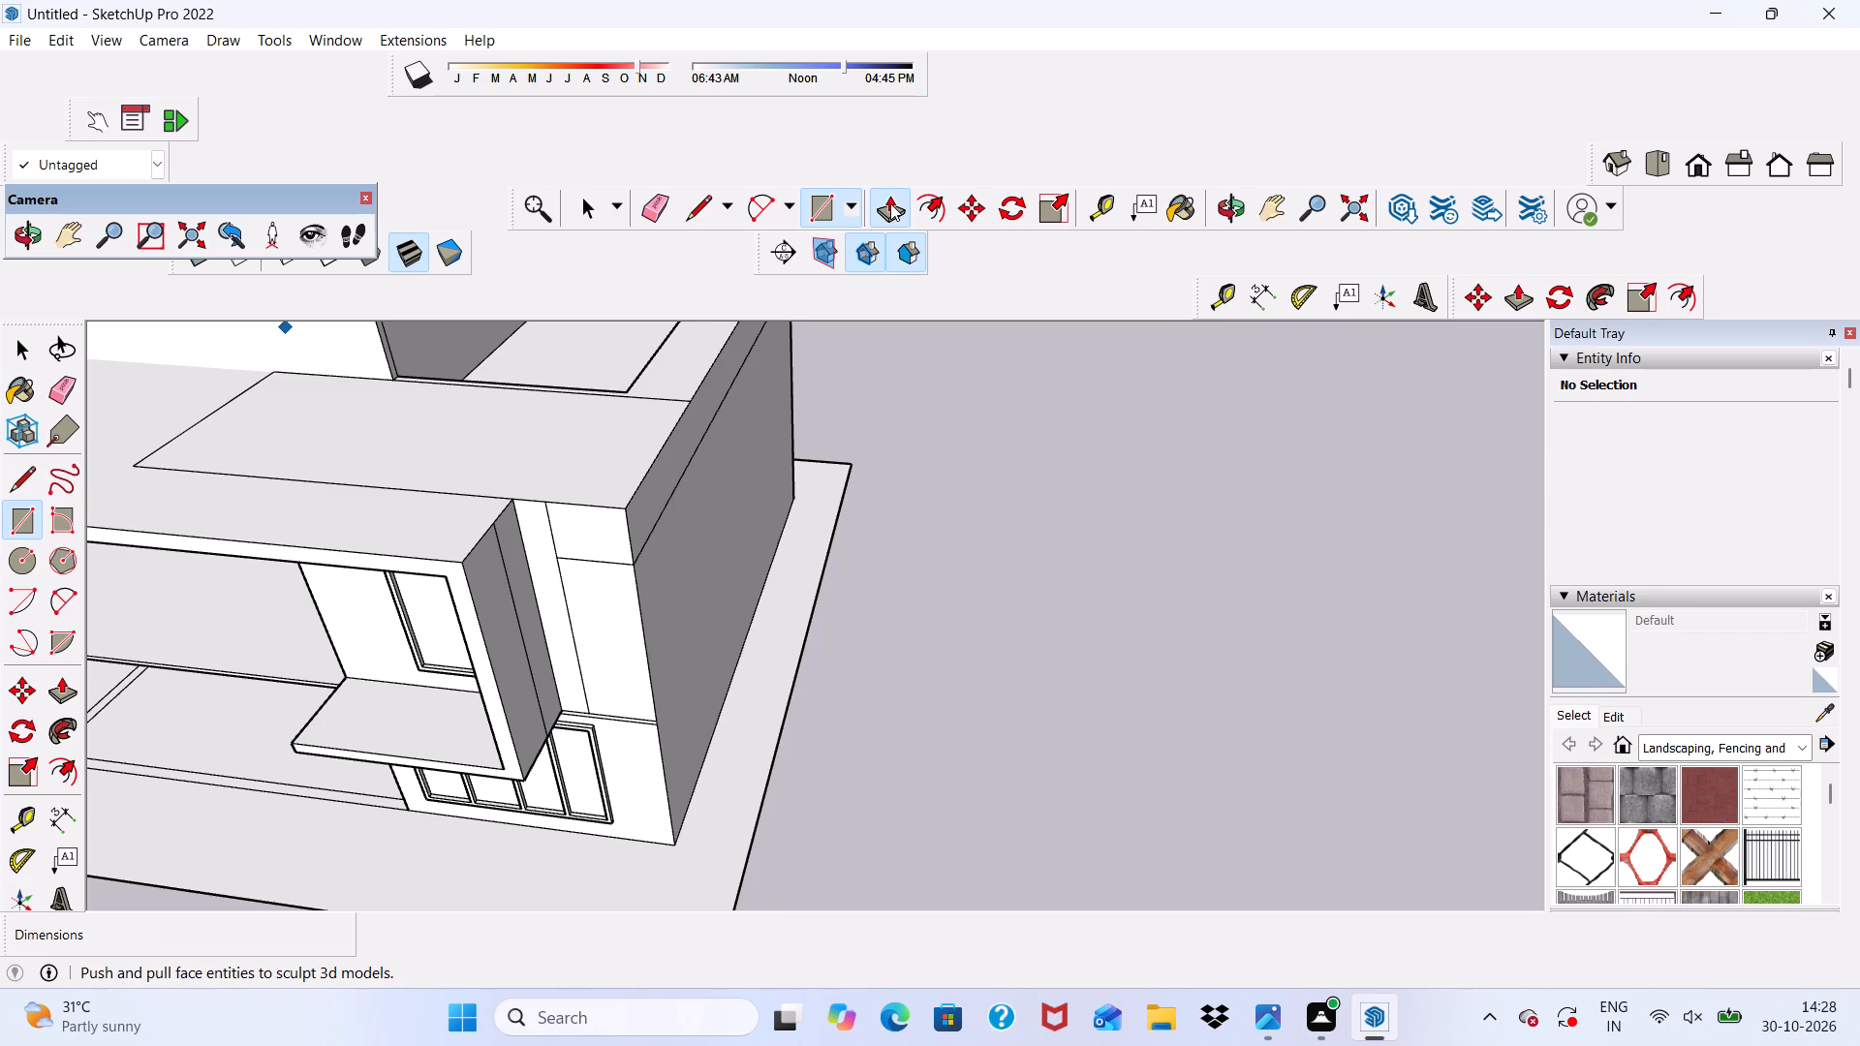
click(499, 413)
scroll(391, 297, down, 4)
scroll(394, 312, up, 1)
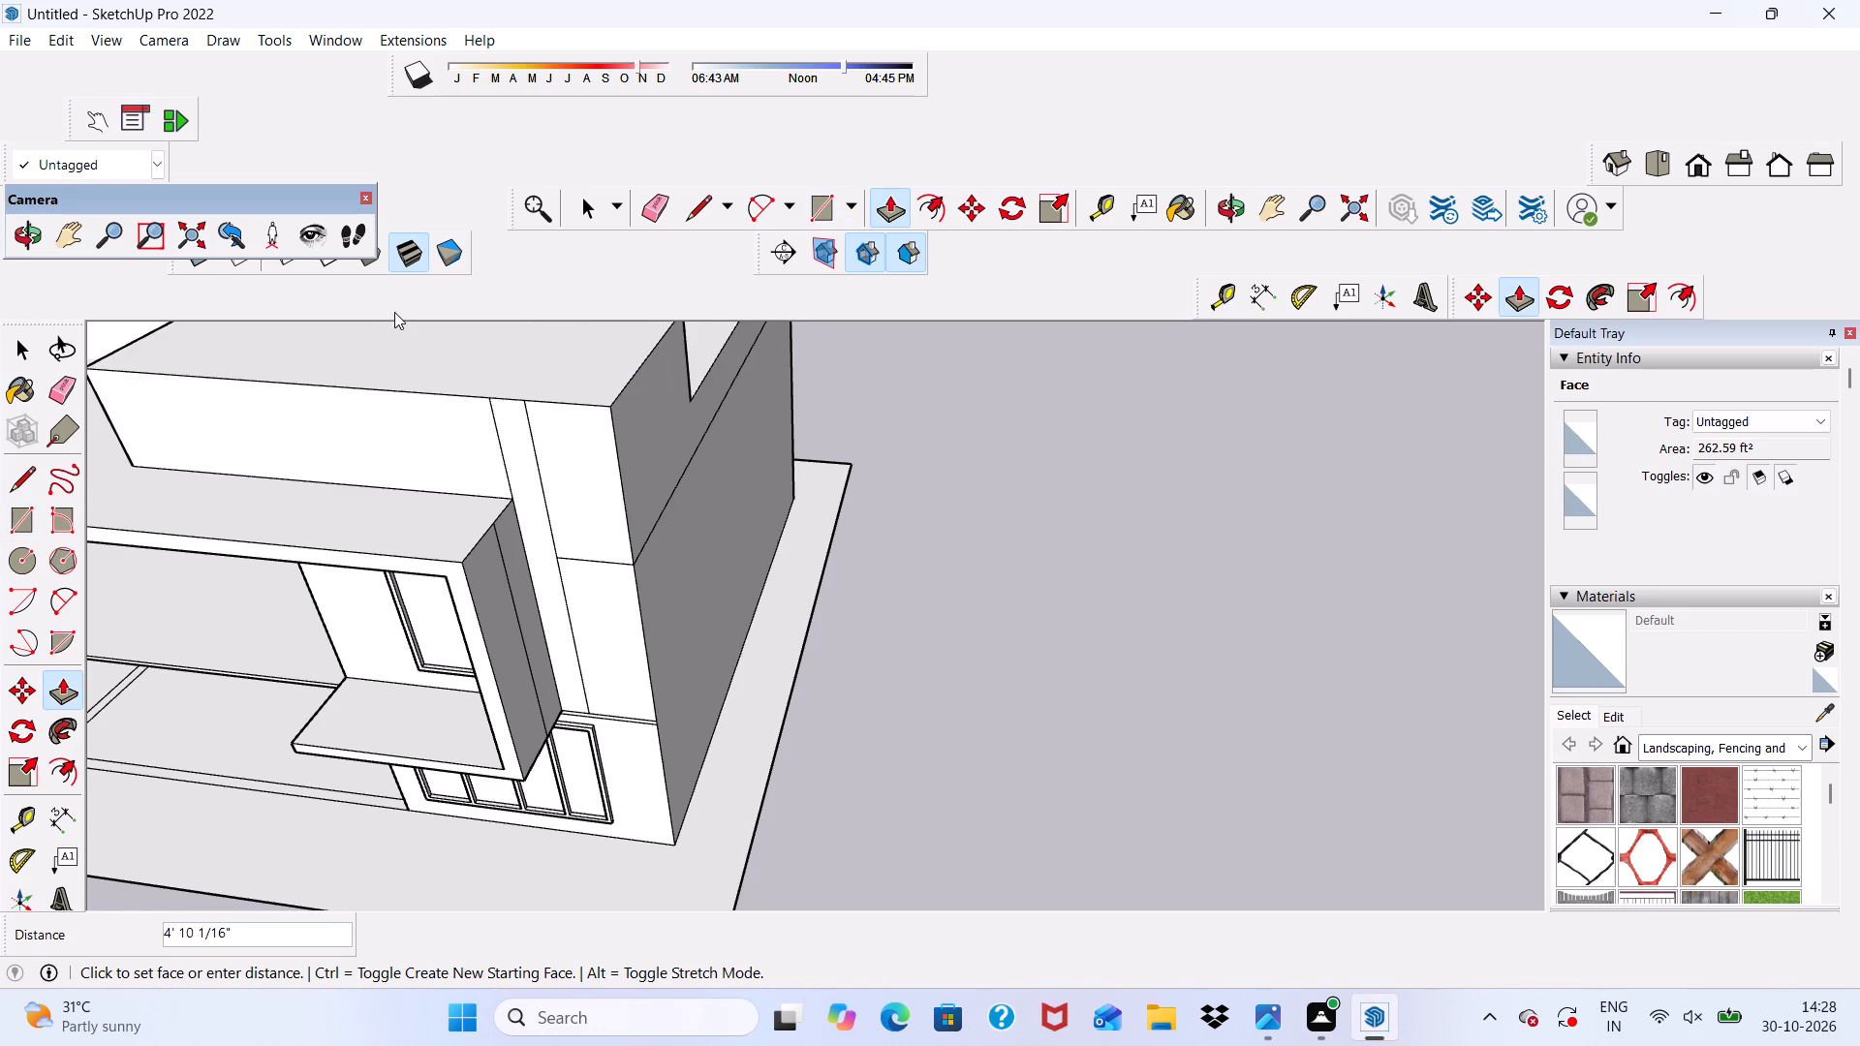
scroll(394, 312, down, 7)
middle_drag(414, 354, 436, 129)
scroll(436, 129, up, 1)
scroll(449, 322, down, 4)
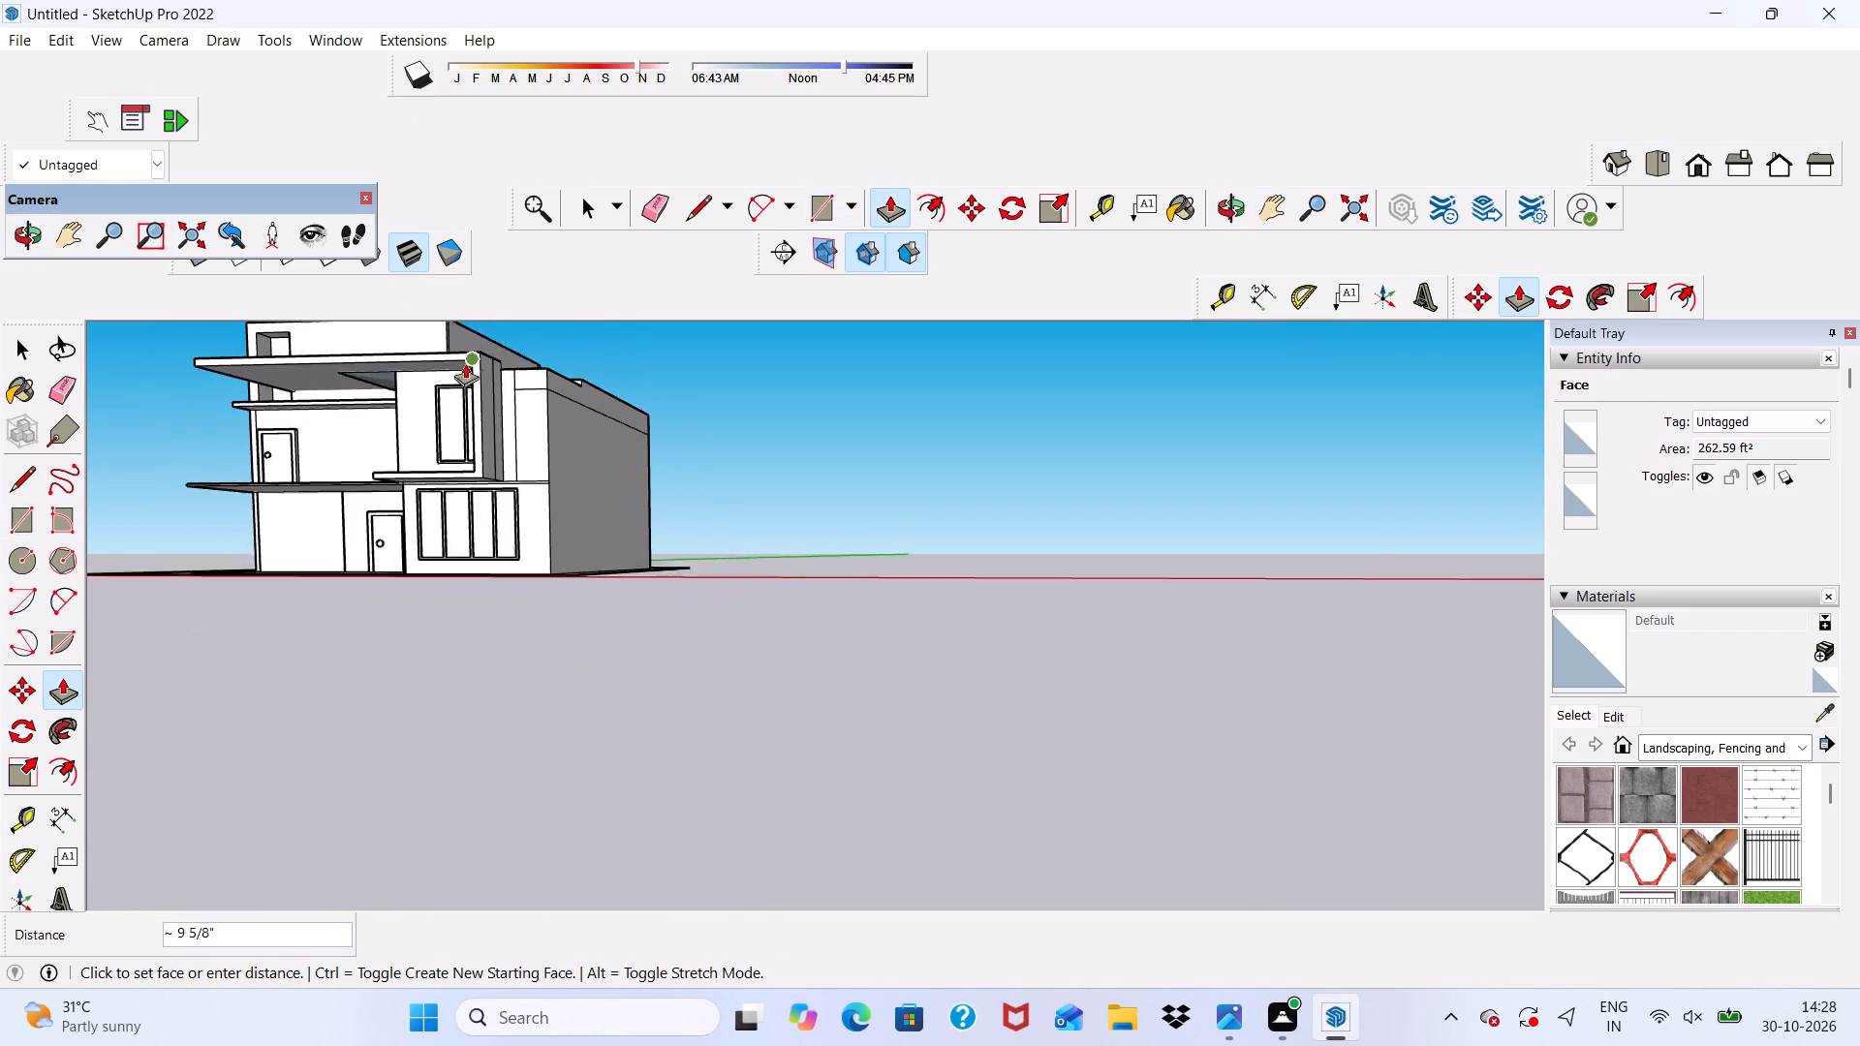
scroll(465, 363, down, 1)
scroll(477, 318, up, 8)
scroll(477, 327, down, 9)
scroll(466, 338, up, 14)
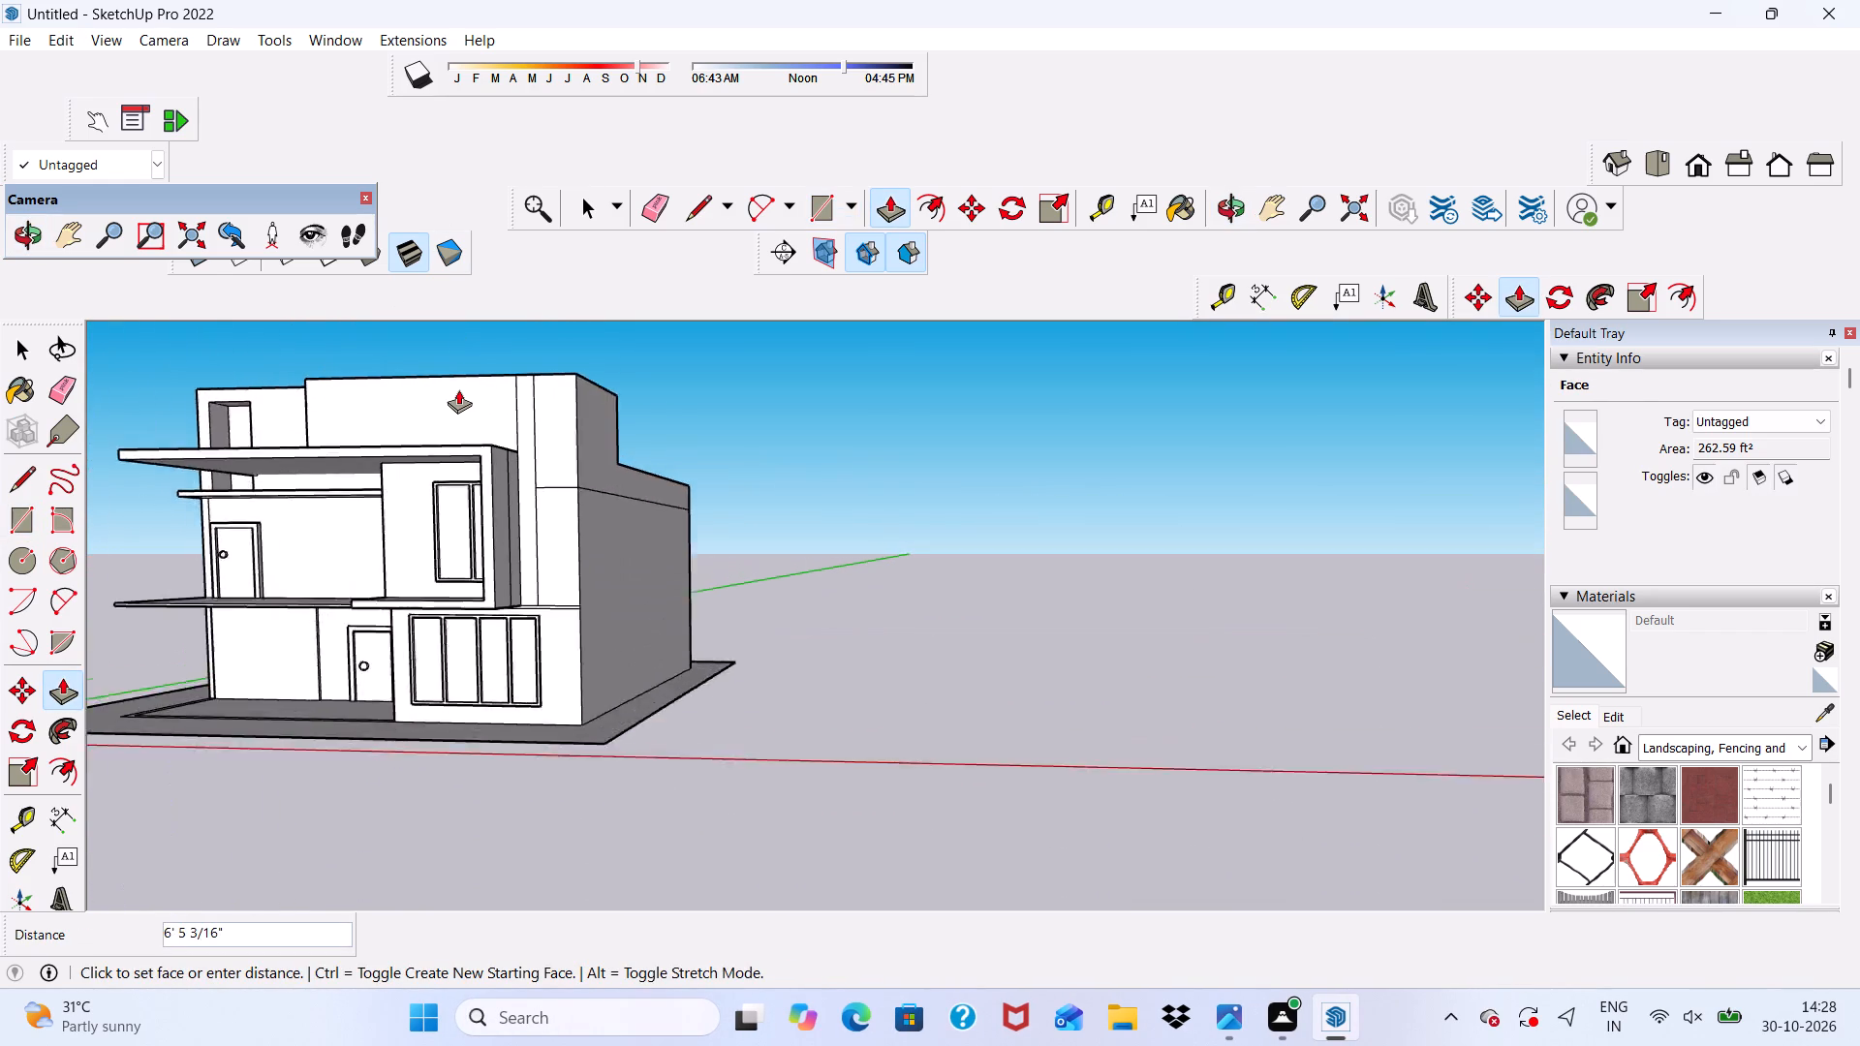
scroll(458, 389, up, 7)
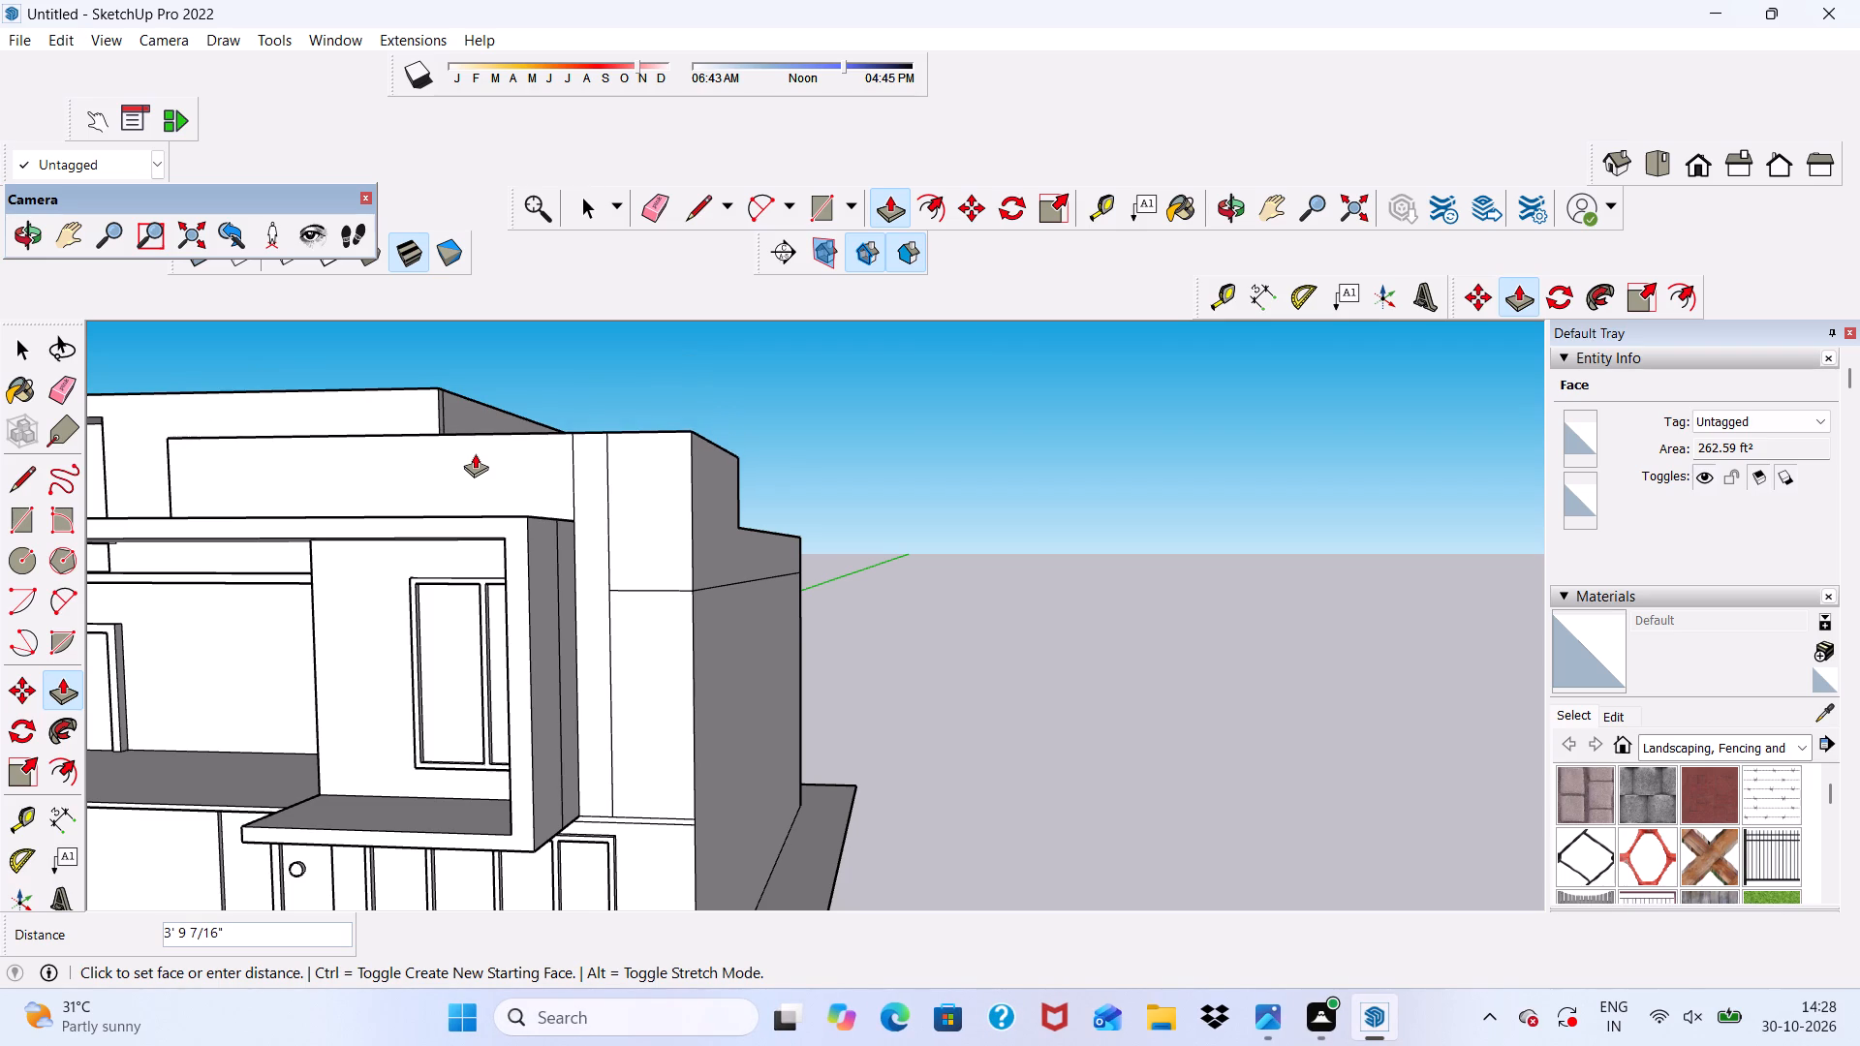
click(475, 451)
Erase the leftover vertical and horizontal dividing edges on the front wall beside and above the projecting window frame.
scroll(475, 446, down, 1)
middle_drag(475, 446, 634, 455)
scroll(579, 454, up, 5)
scroll(527, 392, down, 6)
click(640, 210)
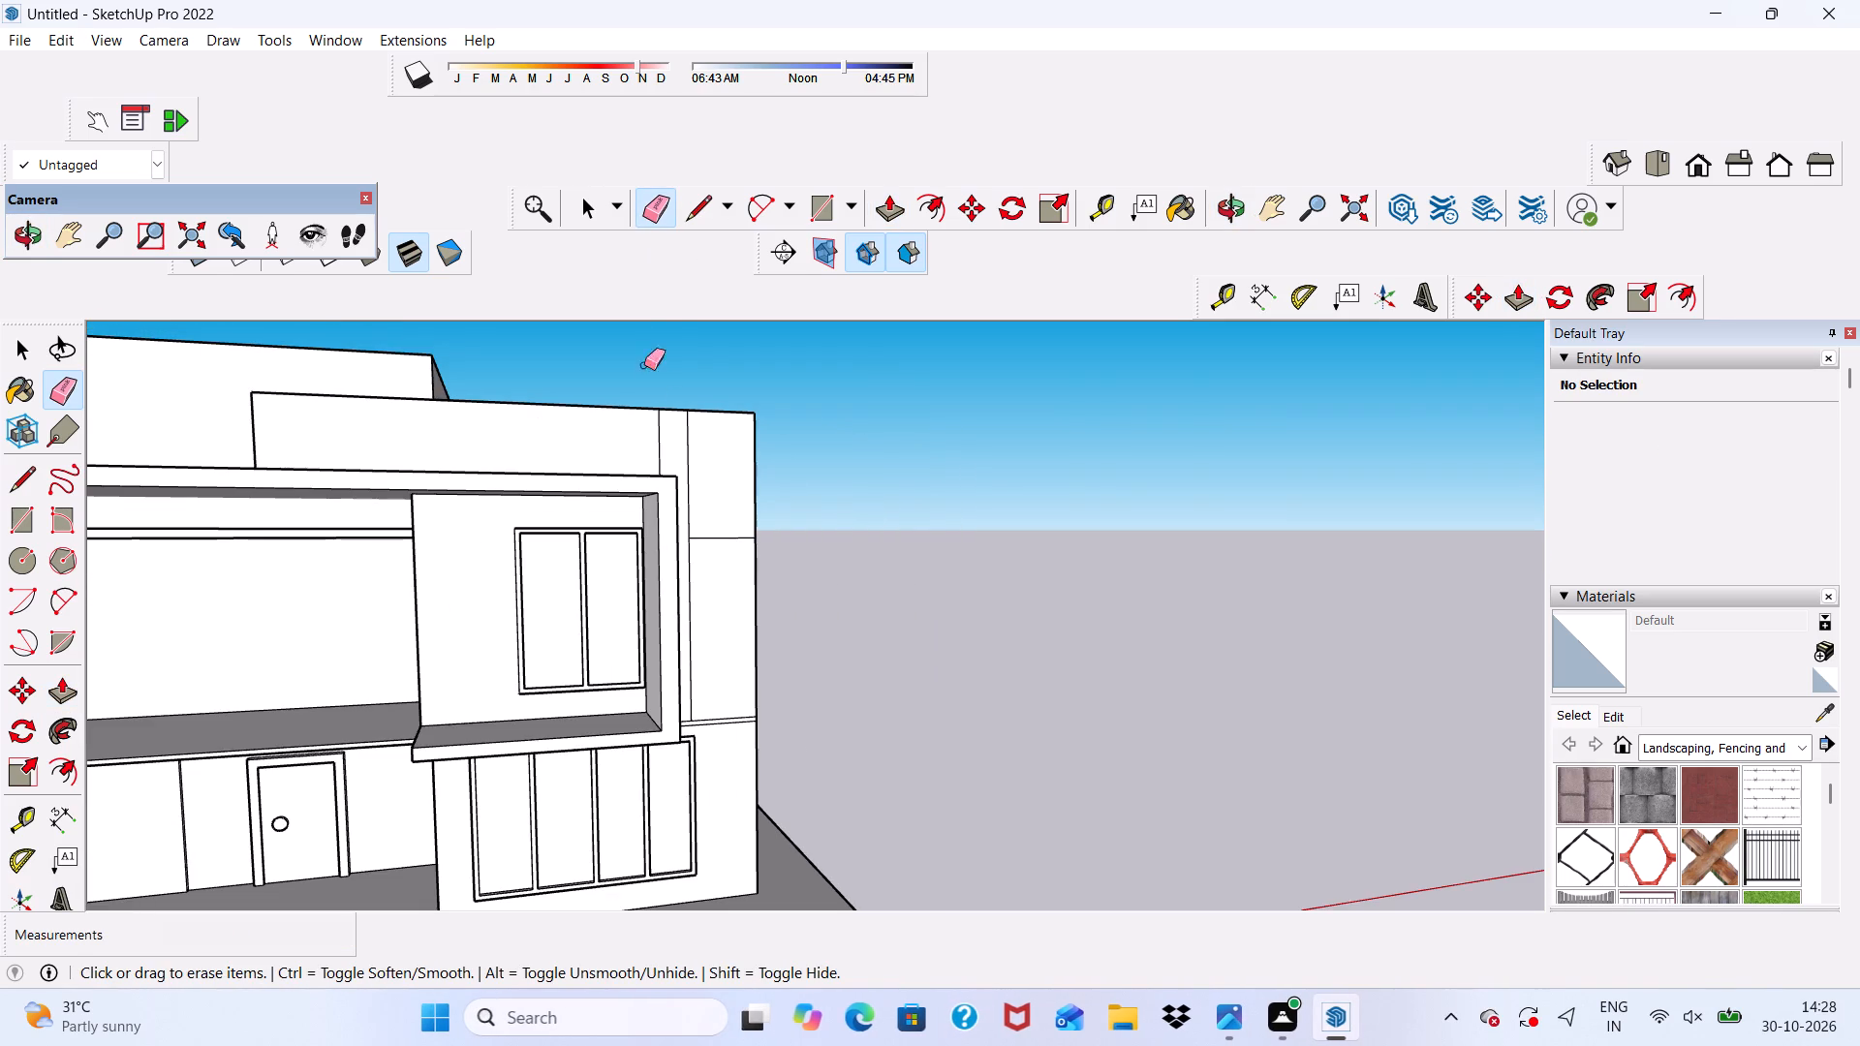
scroll(650, 401, up, 3)
drag(656, 444, 711, 490)
scroll(711, 477, down, 5)
middle_drag(717, 510, 682, 541)
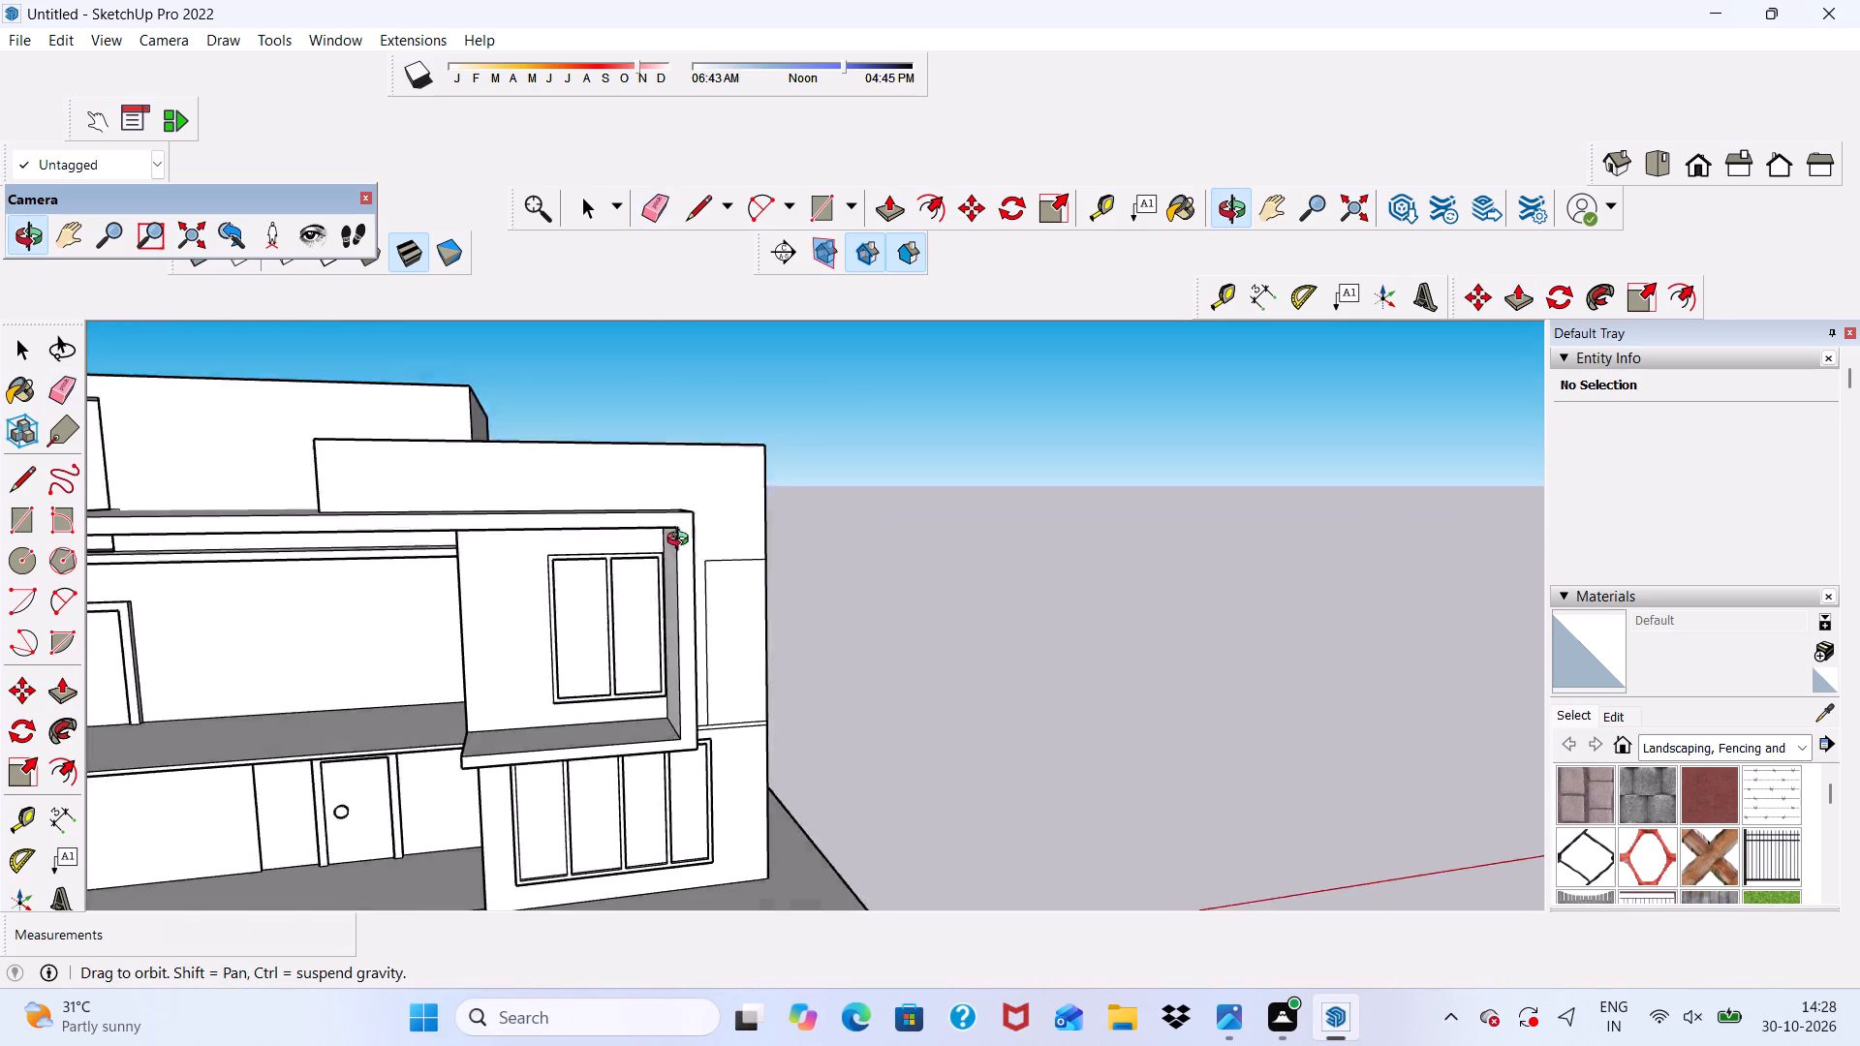
middle_drag(682, 541, 603, 545)
scroll(660, 549, up, 4)
drag(700, 546, 702, 606)
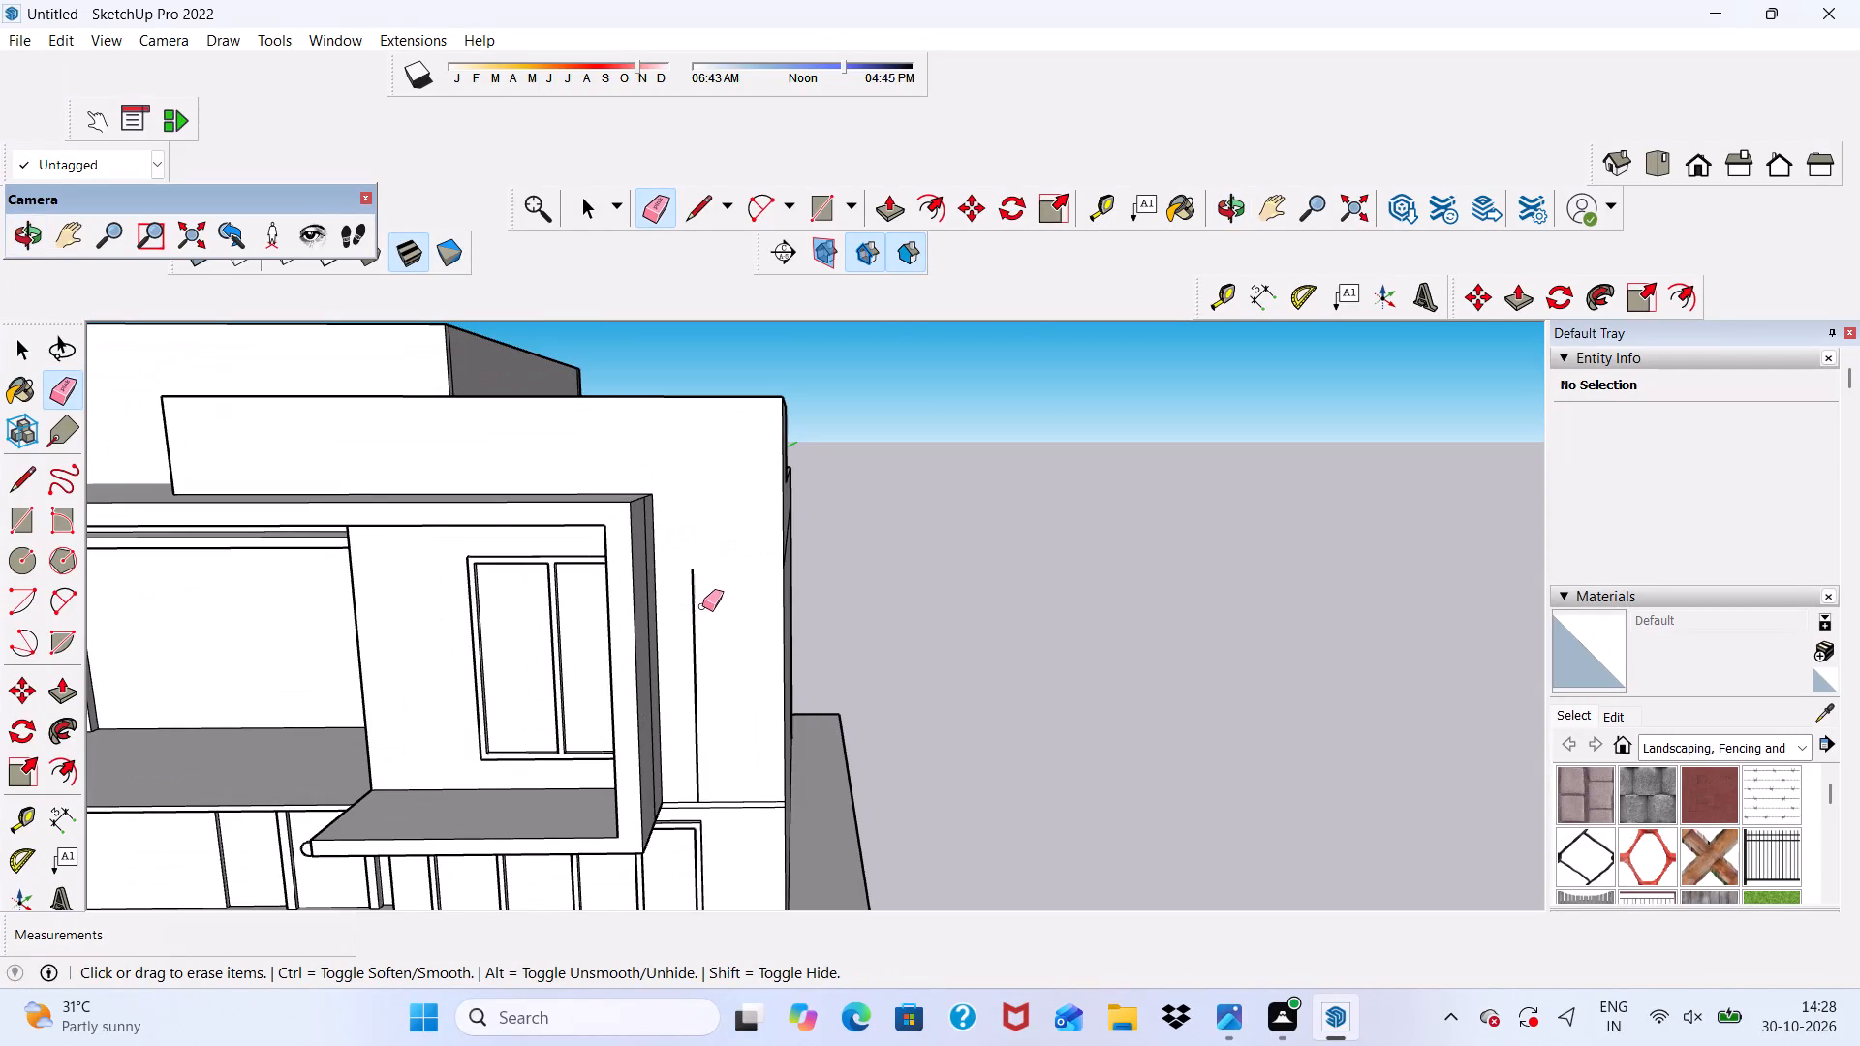
drag(702, 606, 688, 654)
Erase the vertical dividing edge on the outer side face of the projecting window frame.
scroll(659, 577, down, 5)
scroll(600, 504, up, 8)
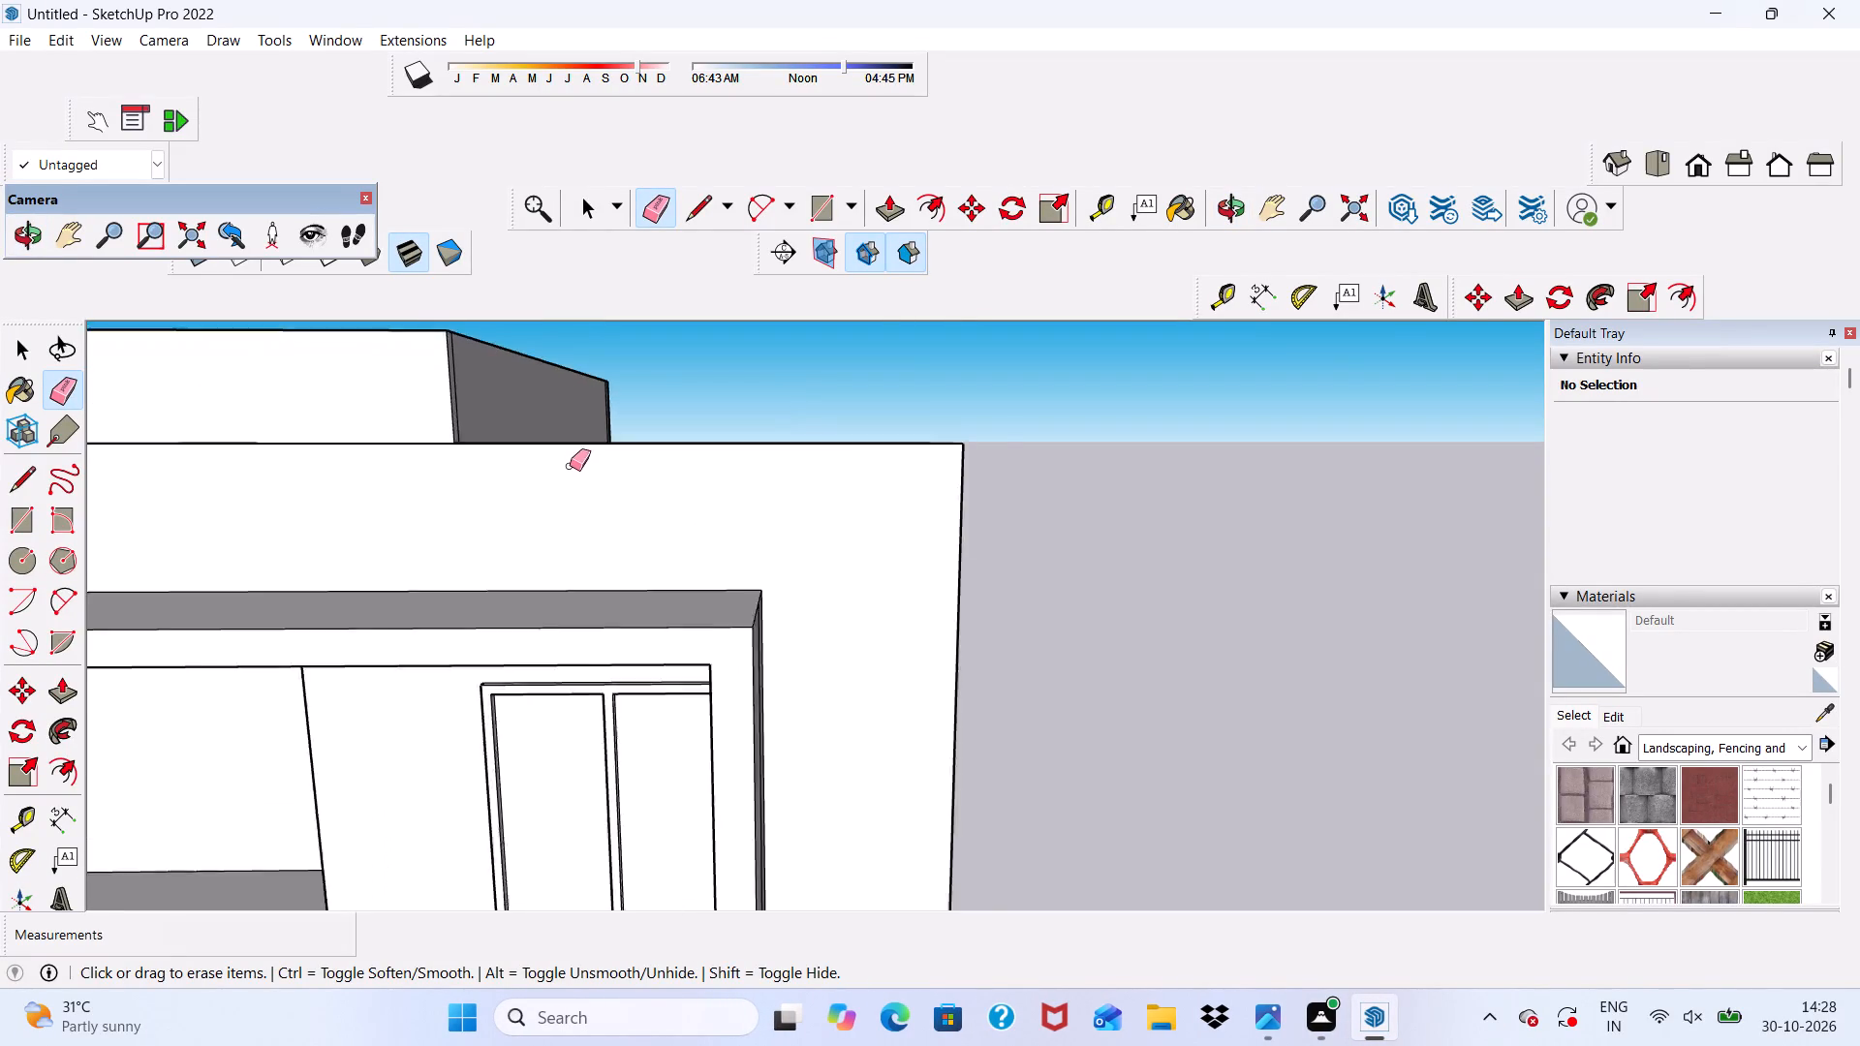
scroll(570, 466, up, 2)
scroll(568, 451, down, 3)
middle_drag(568, 451, 1009, 538)
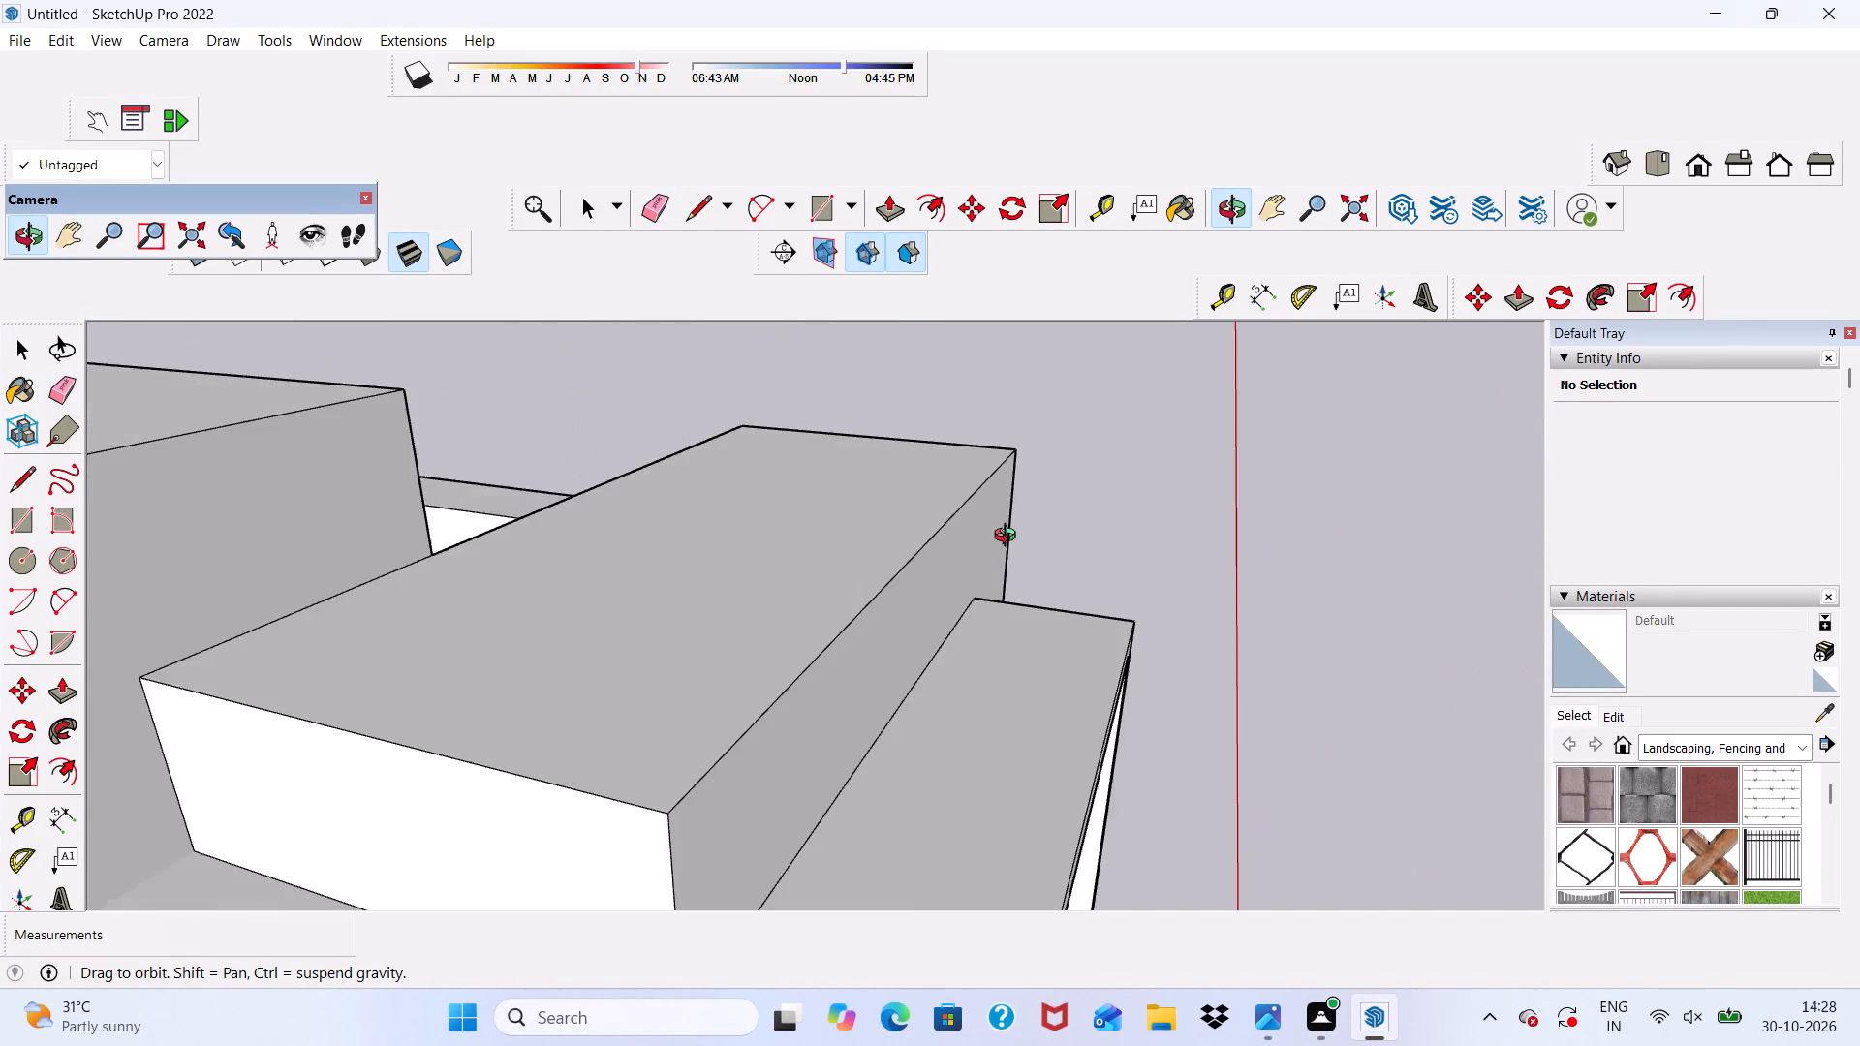
middle_drag(1009, 538, 884, 401)
scroll(758, 360, down, 5)
middle_drag(847, 574, 713, 477)
scroll(756, 521, up, 5)
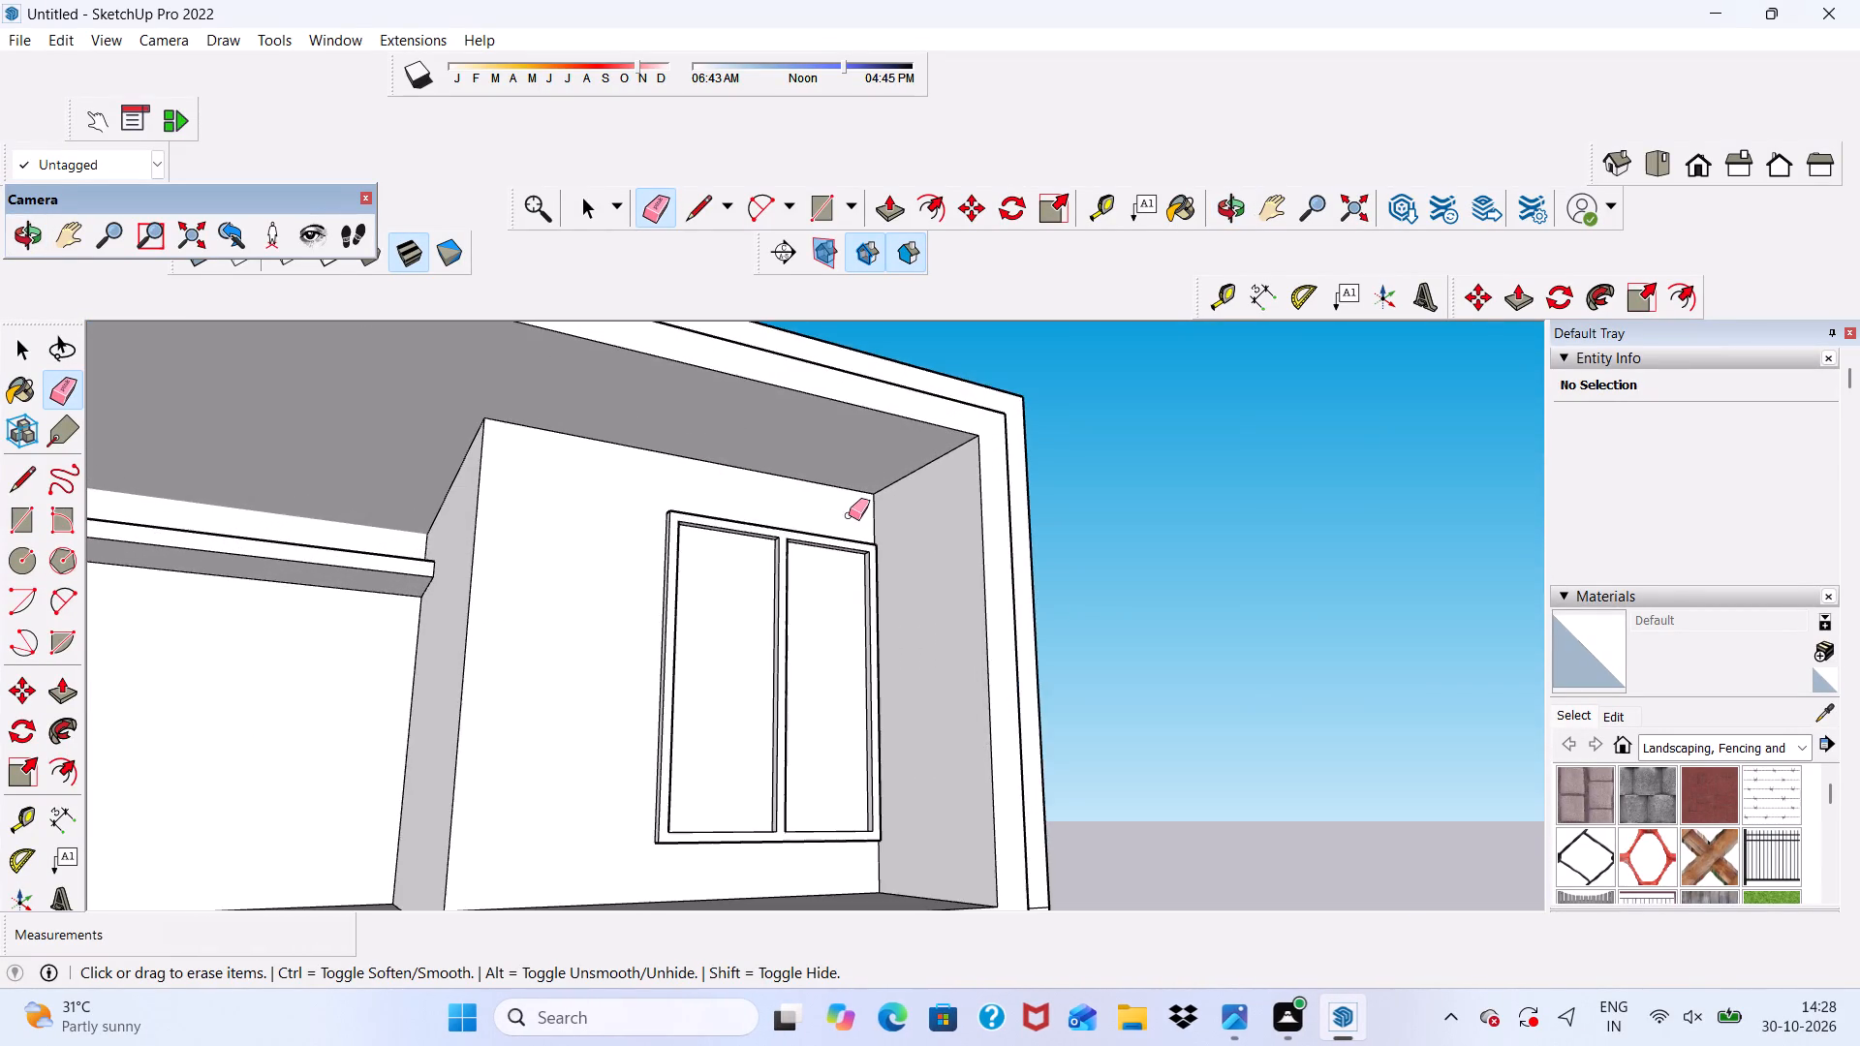
scroll(849, 515, down, 6)
middle_drag(855, 639, 422, 722)
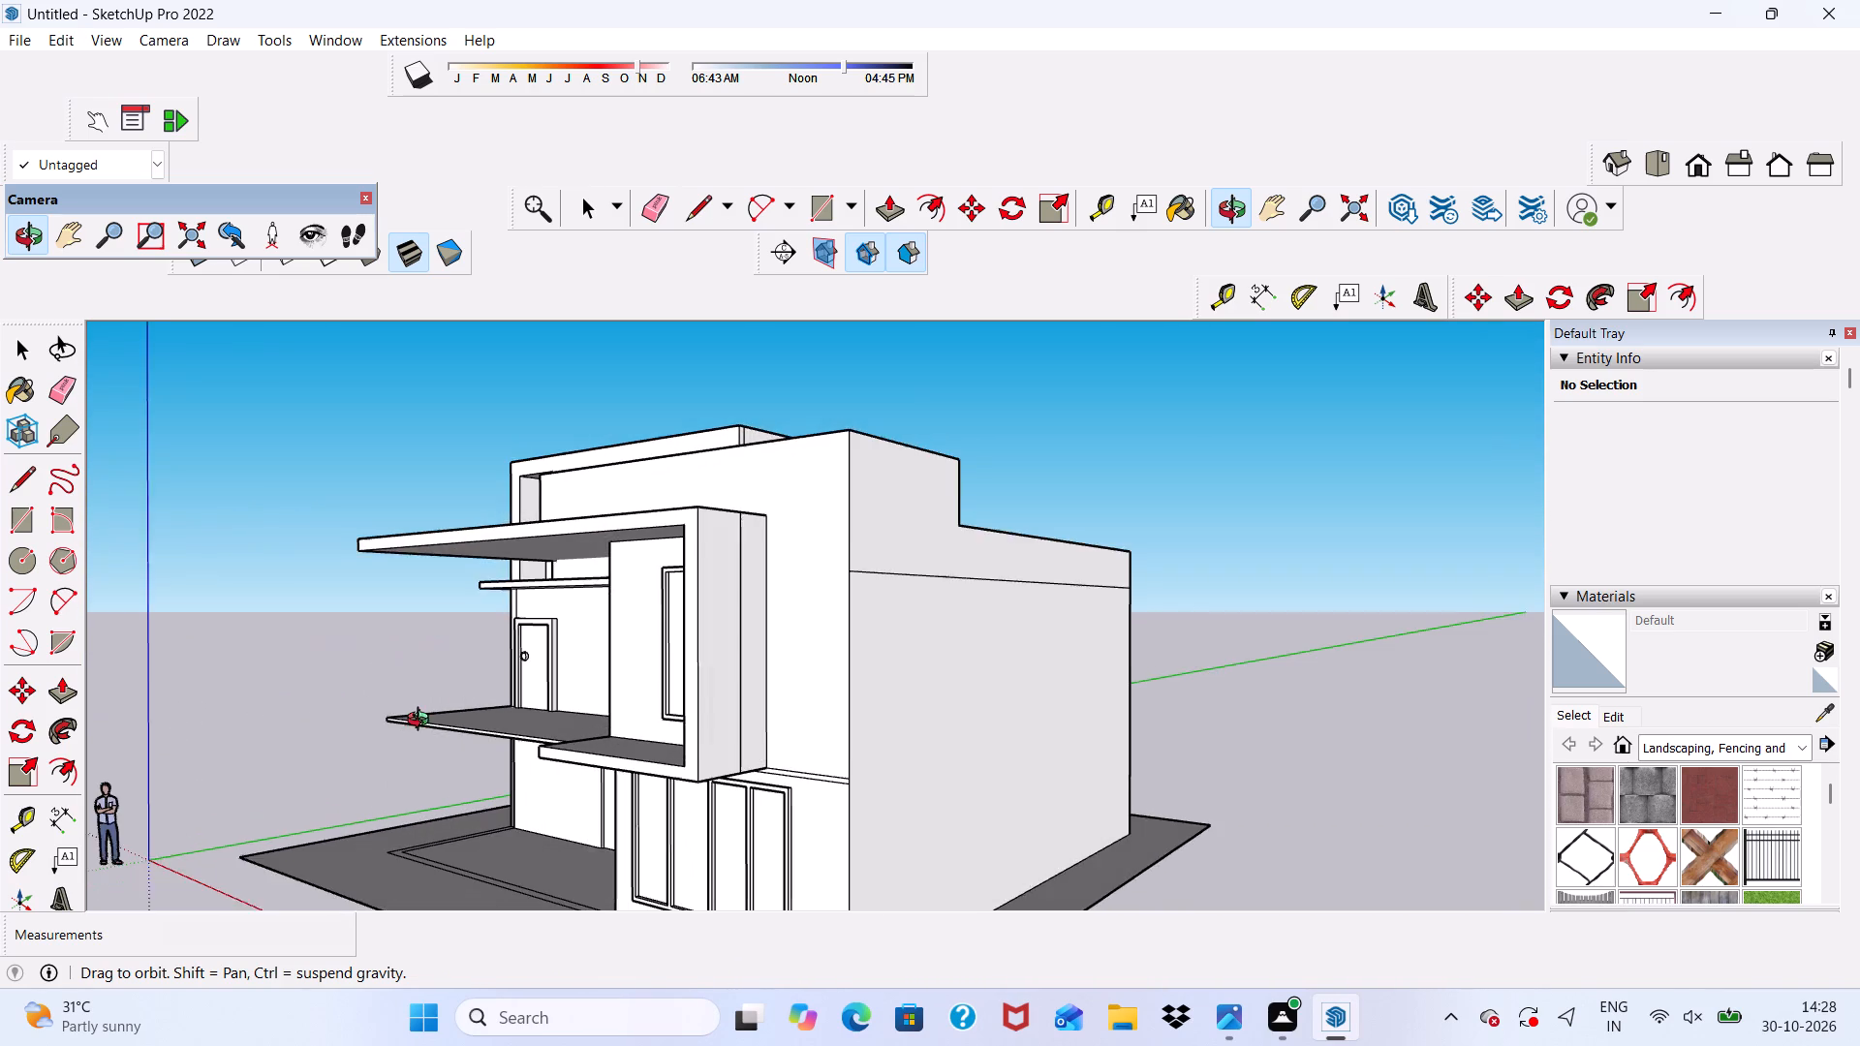
middle_drag(422, 722, 417, 723)
scroll(711, 711, up, 4)
drag(739, 679, 758, 692)
Draw a rectangle about 24' 5/8" by 1' 1 7/8" along the top of the raised block's front face.
scroll(756, 600, down, 8)
middle_drag(740, 561, 954, 561)
scroll(954, 561, up, 1)
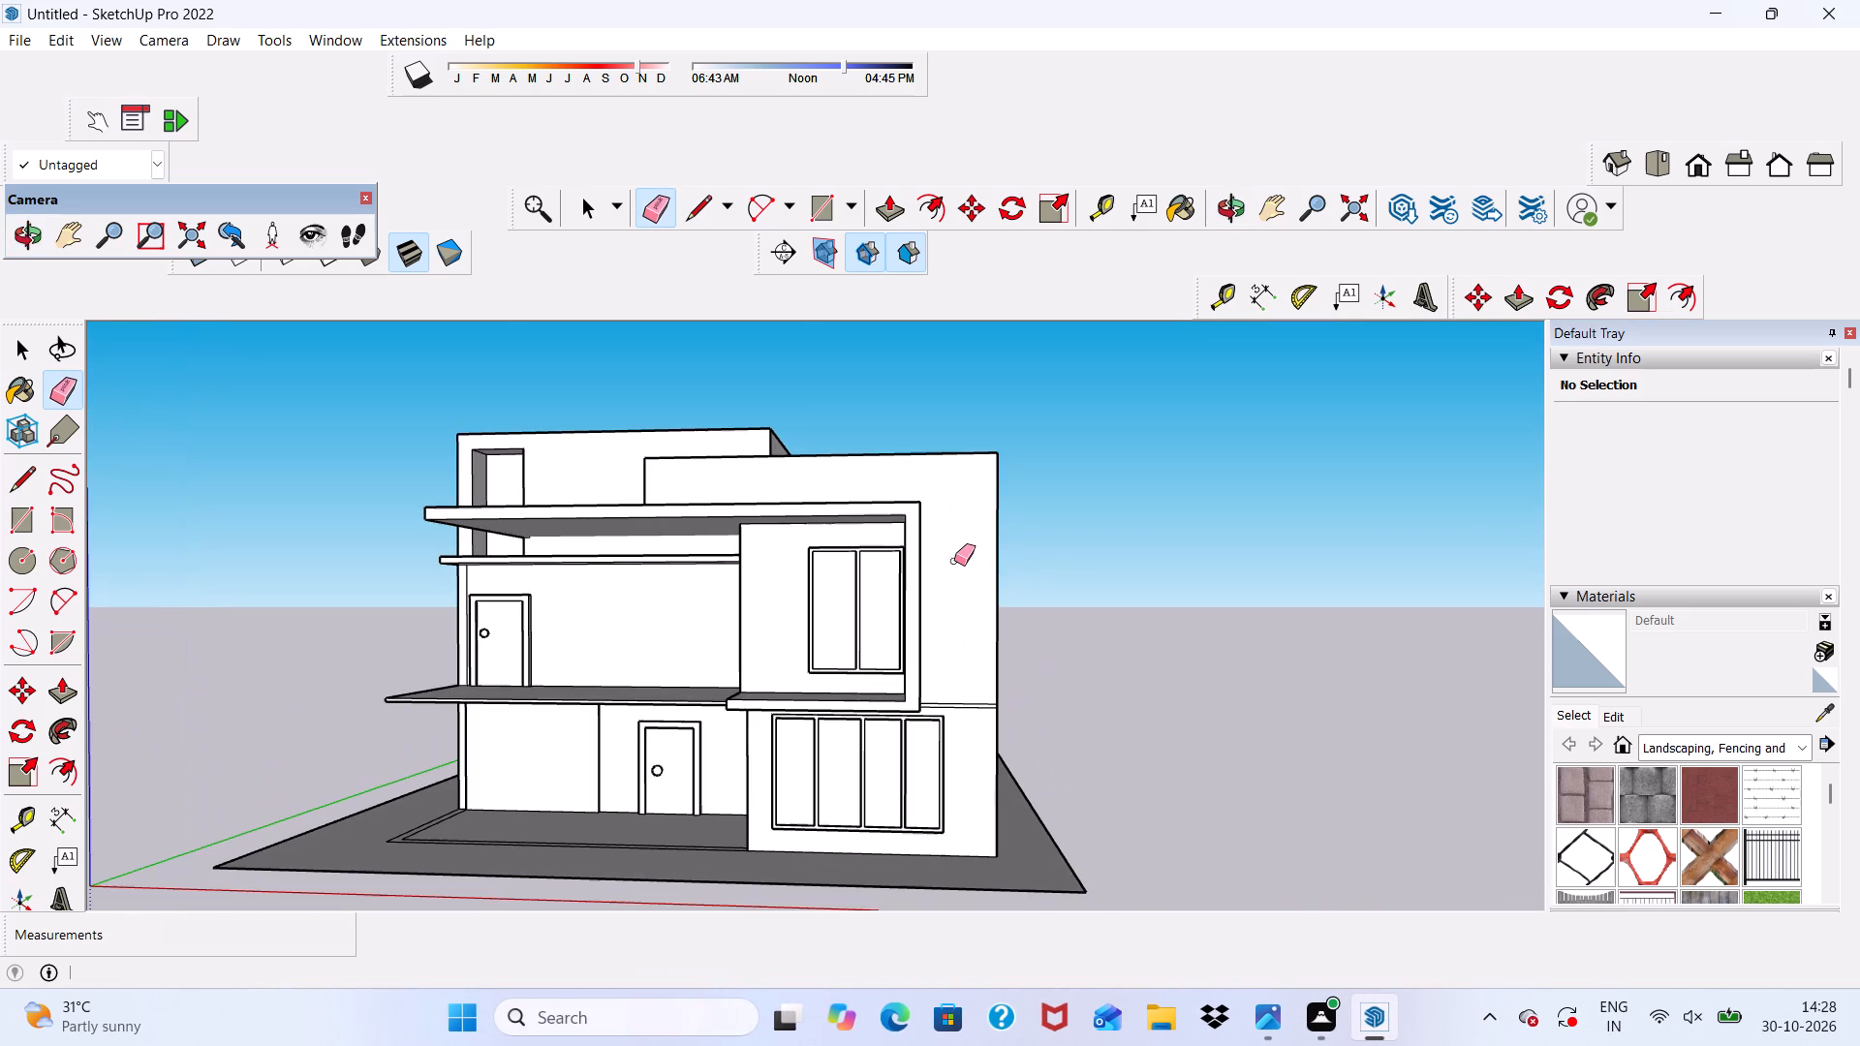
scroll(844, 452, up, 4)
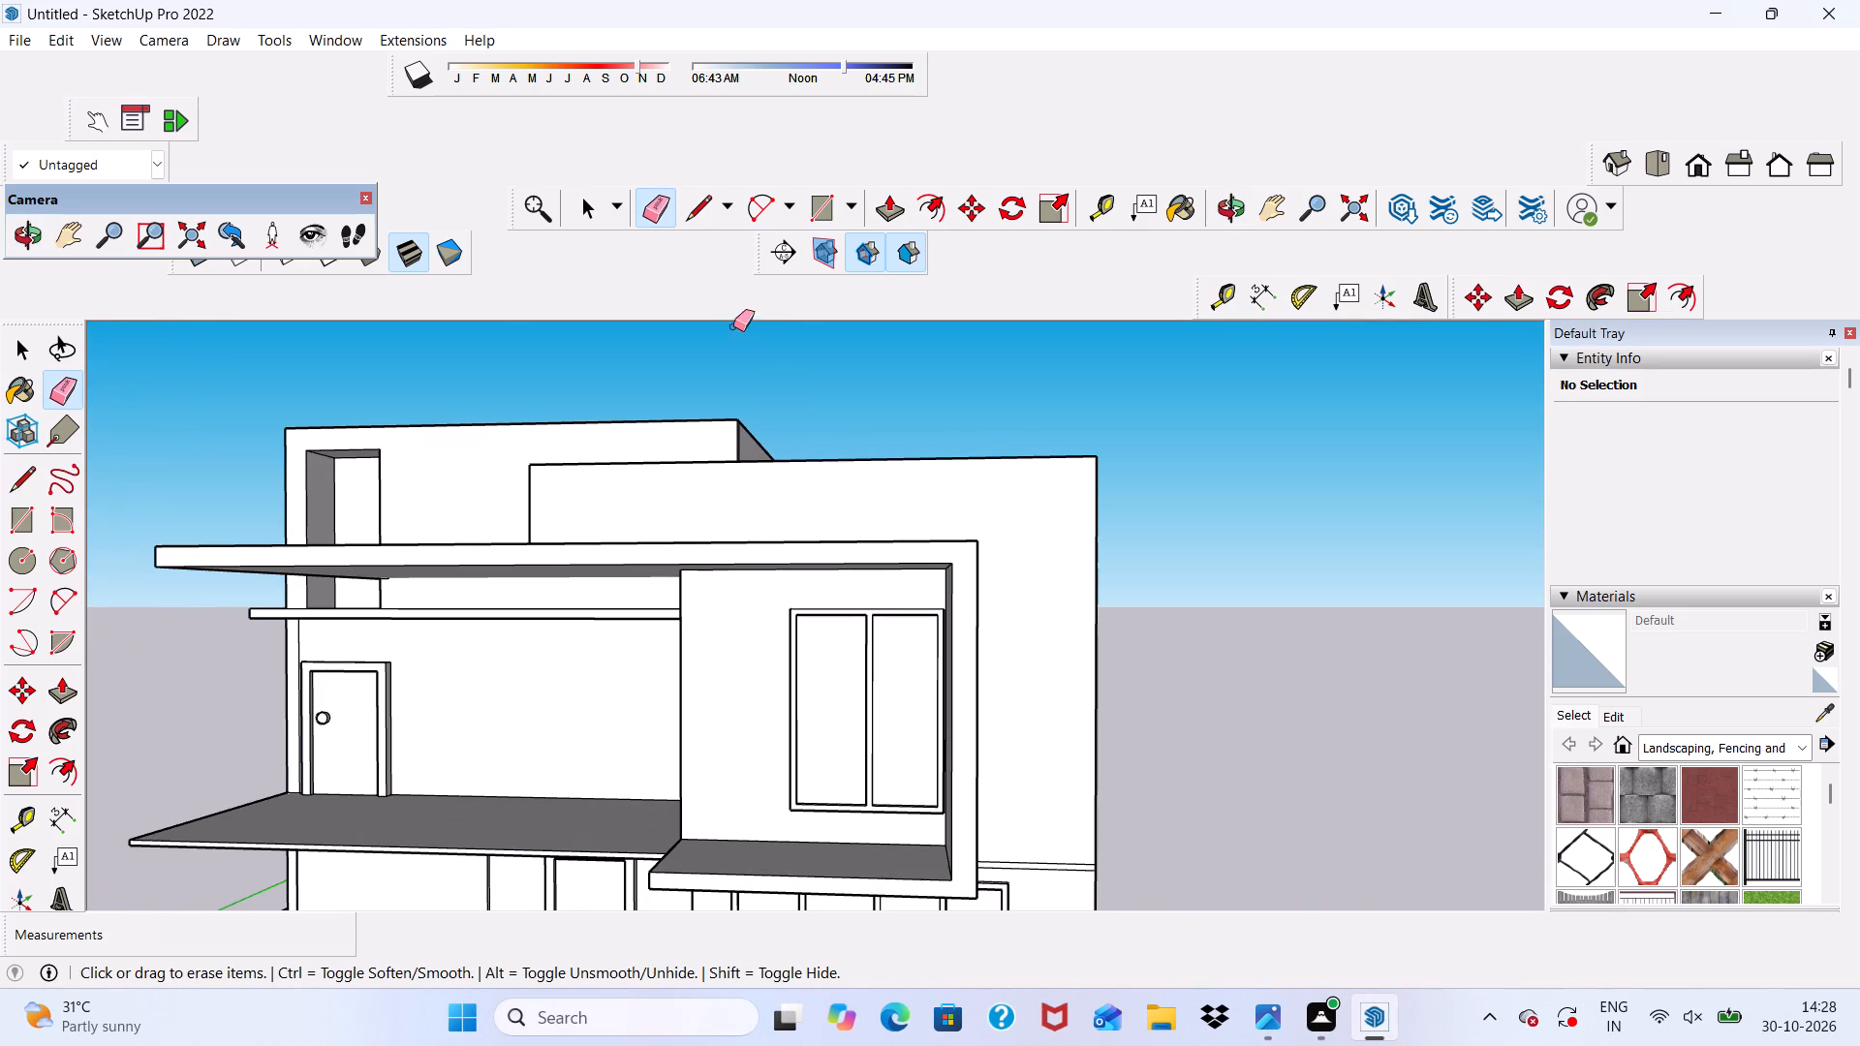
click(813, 200)
scroll(704, 506, up, 5)
scroll(509, 444, up, 3)
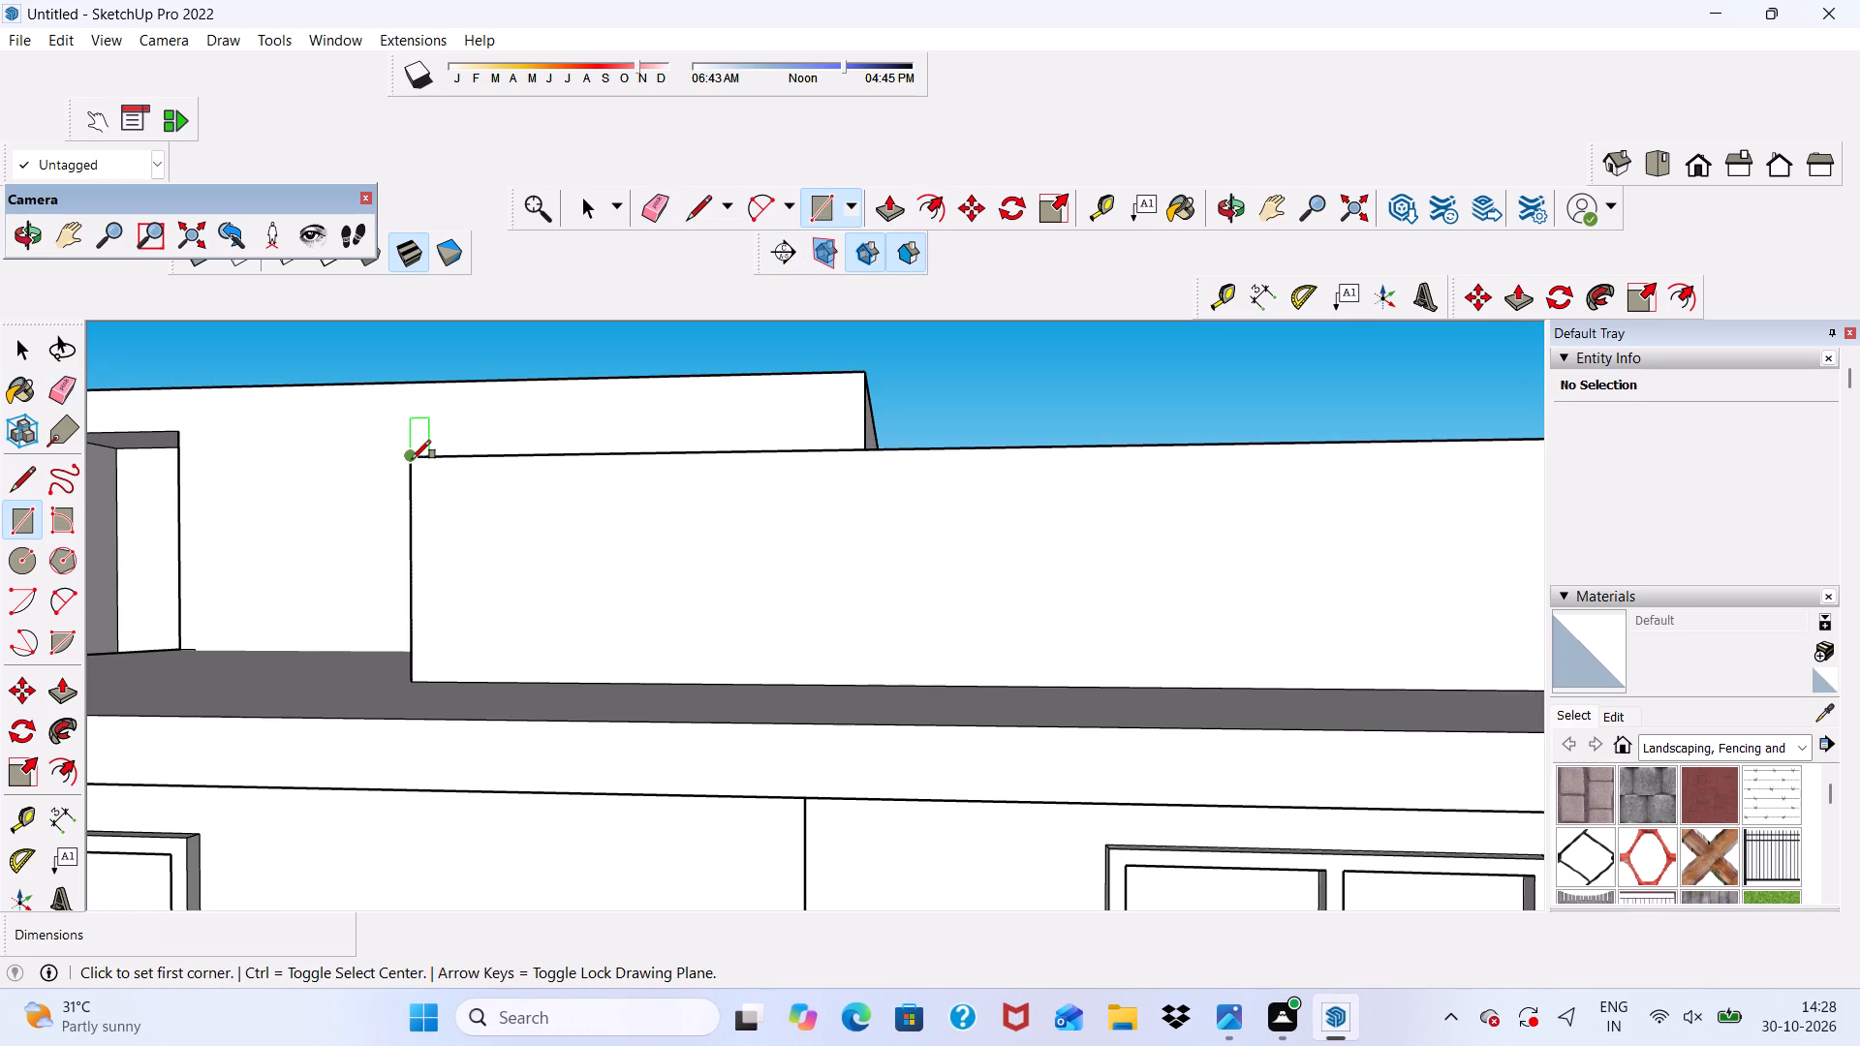
click(412, 459)
scroll(434, 539, down, 4)
scroll(606, 526, down, 4)
scroll(1152, 551, up, 3)
click(1224, 534)
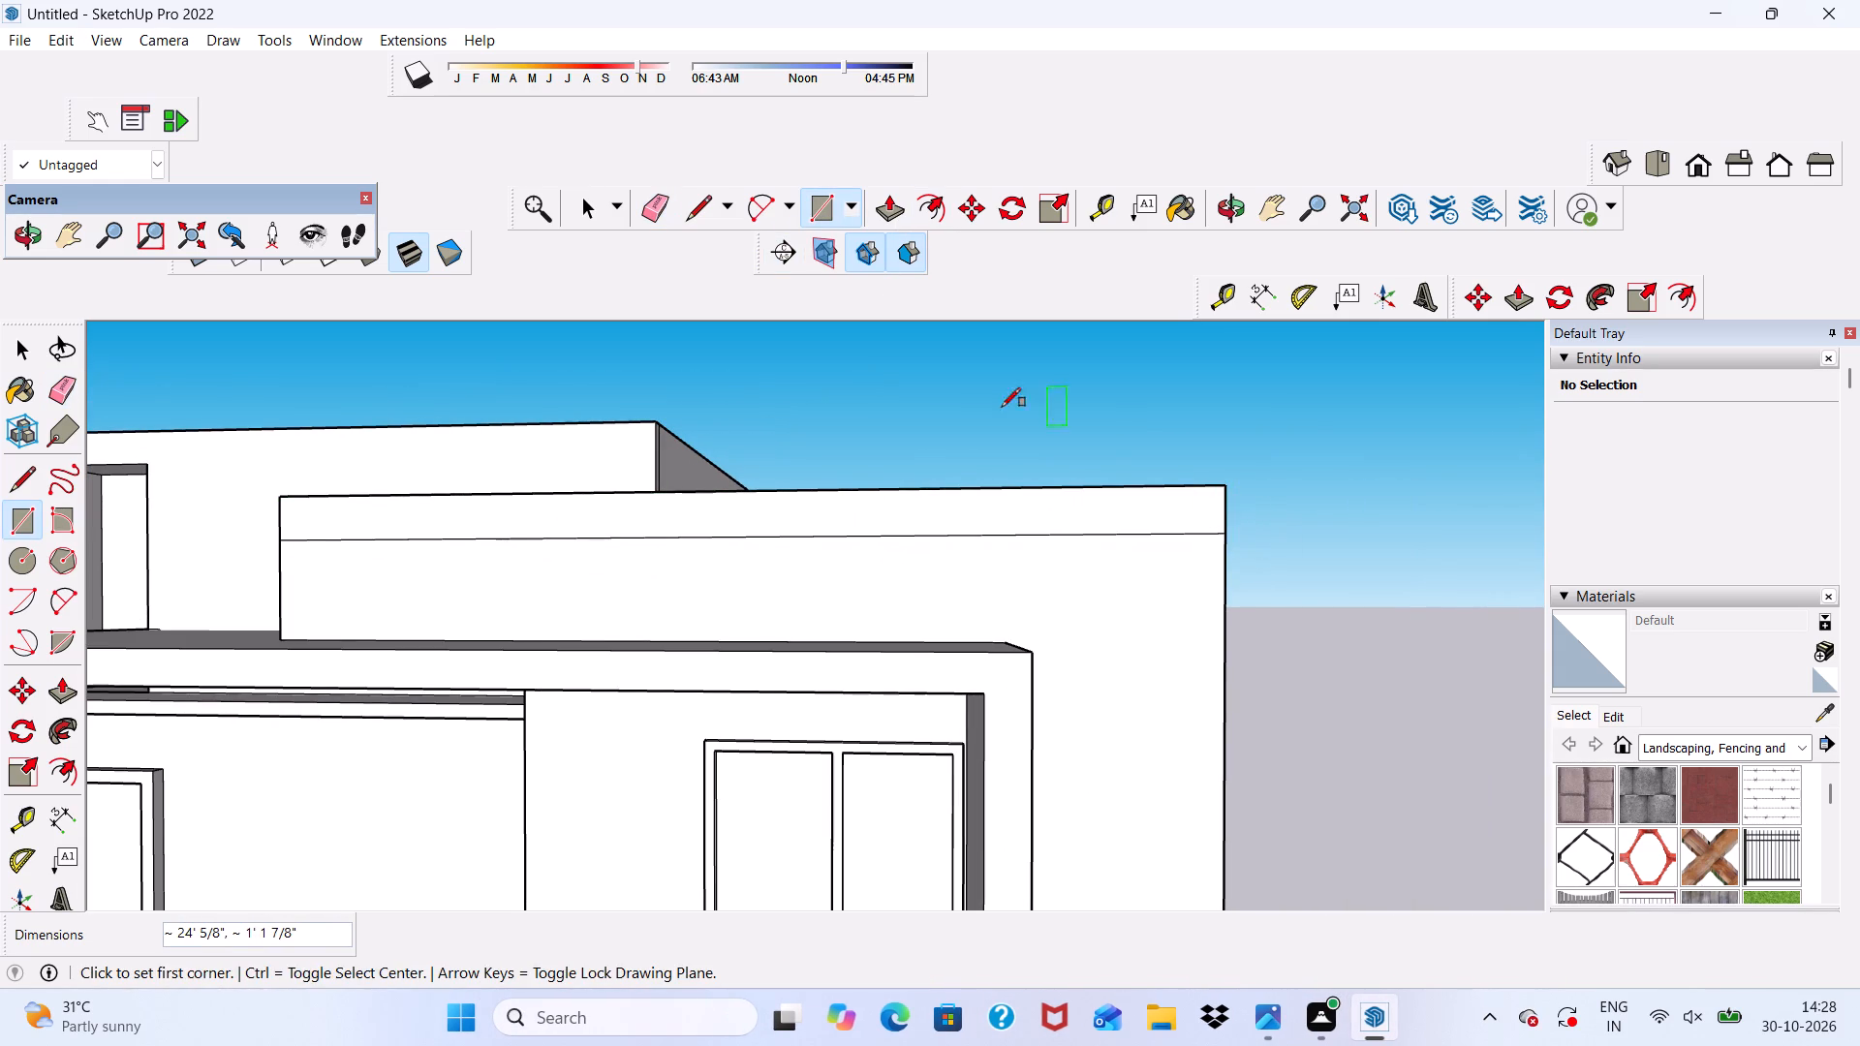
Copy the strip rectangle at the raised block's top 1' 6" straight down and array it 30 times.
key(space)
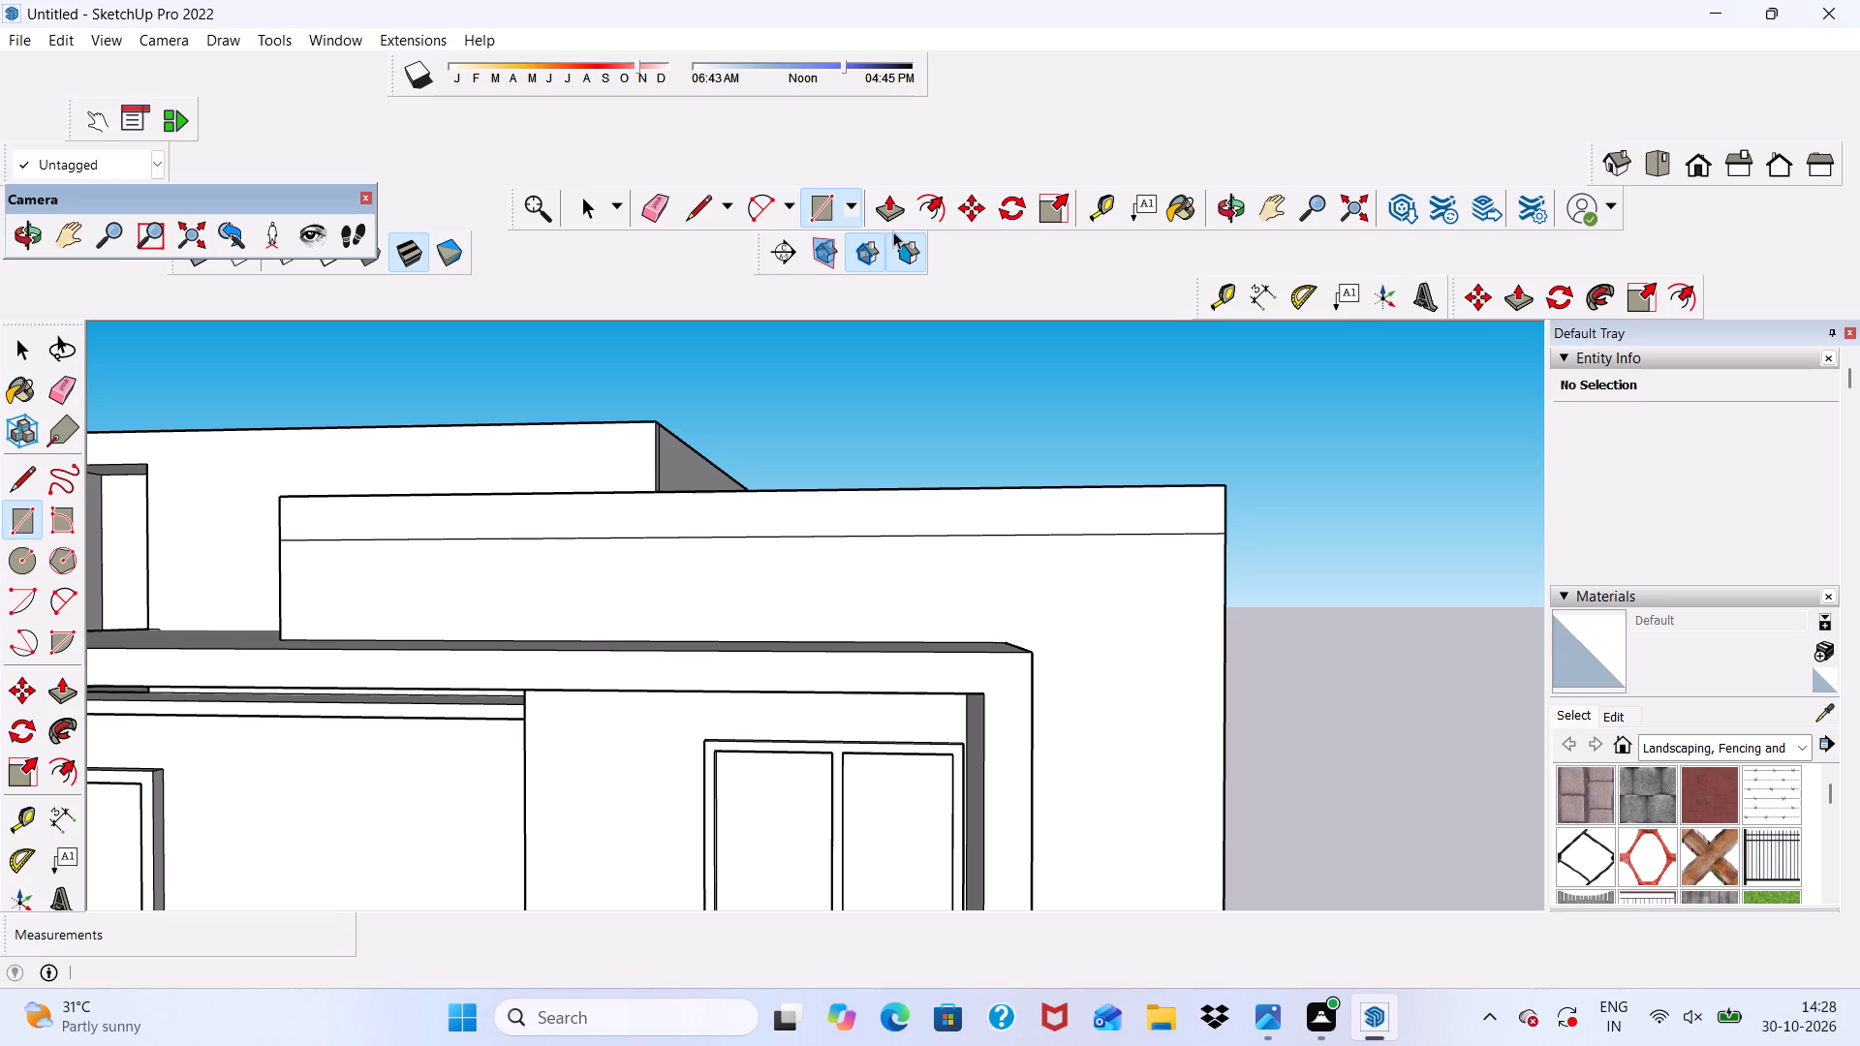
click(763, 508)
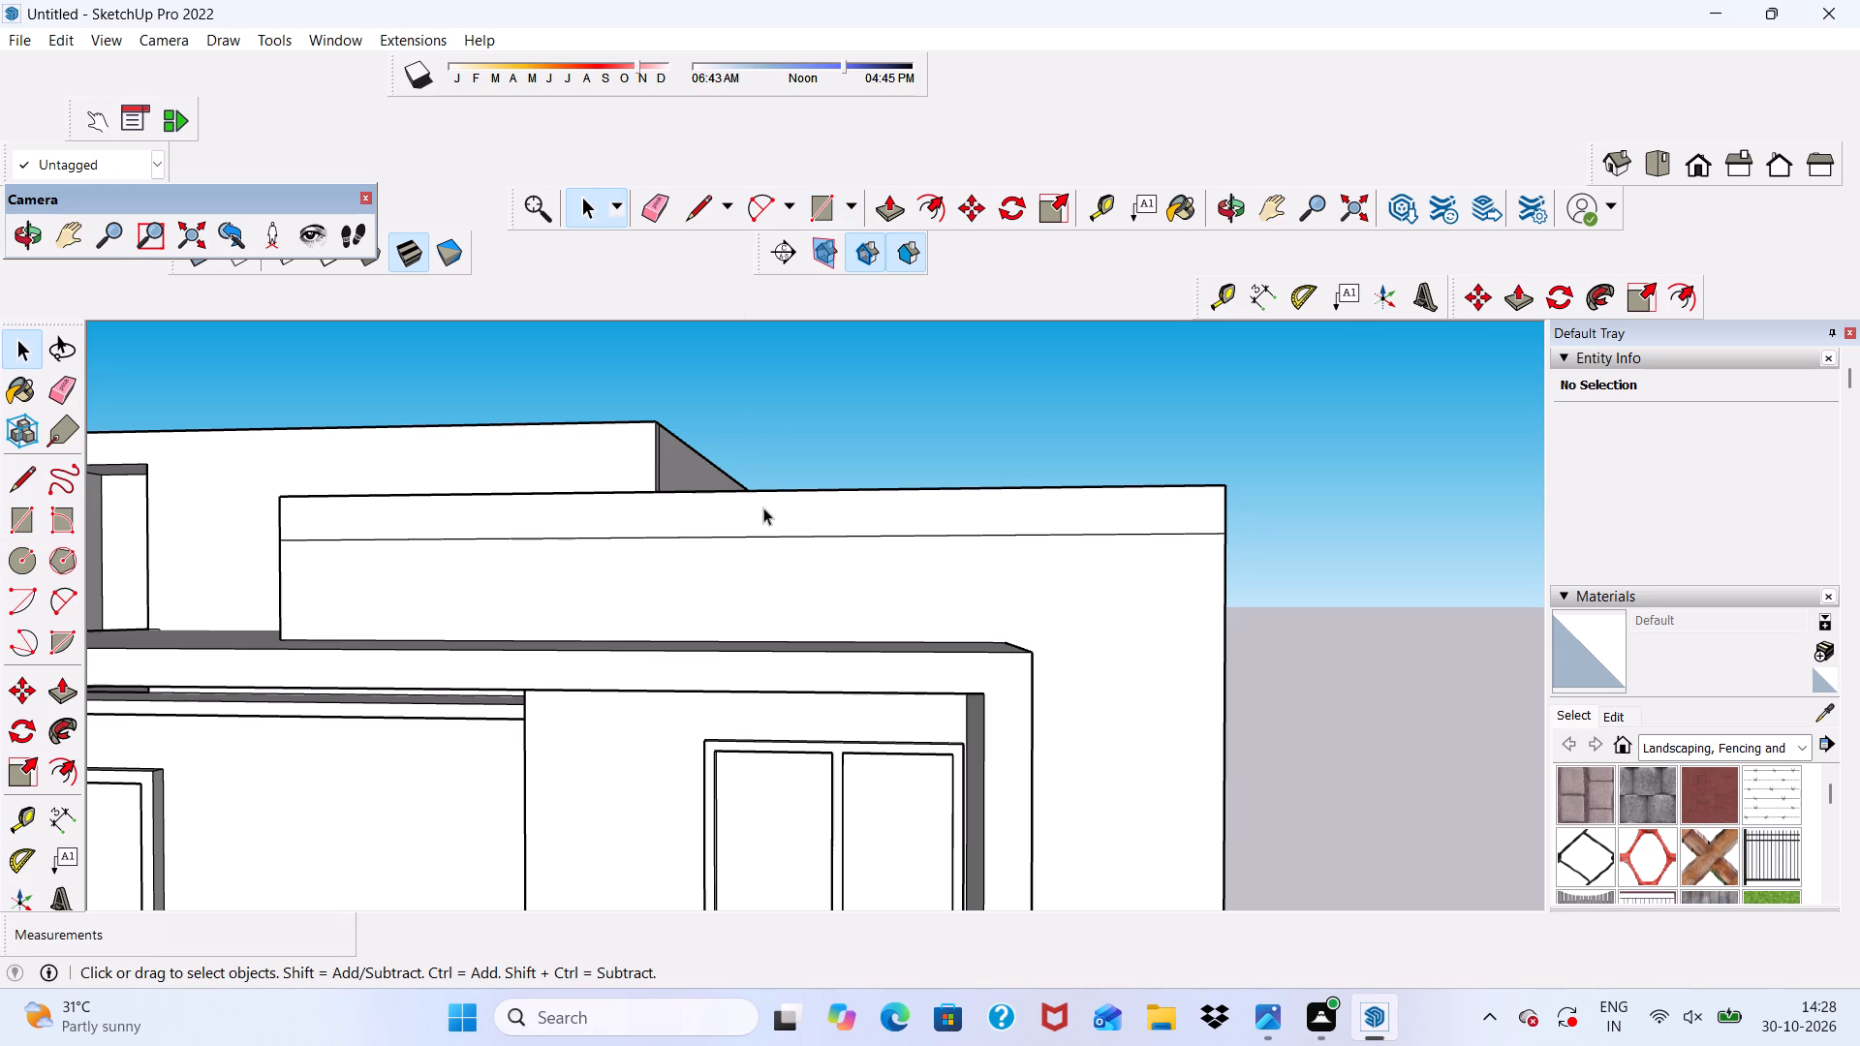
click(763, 508)
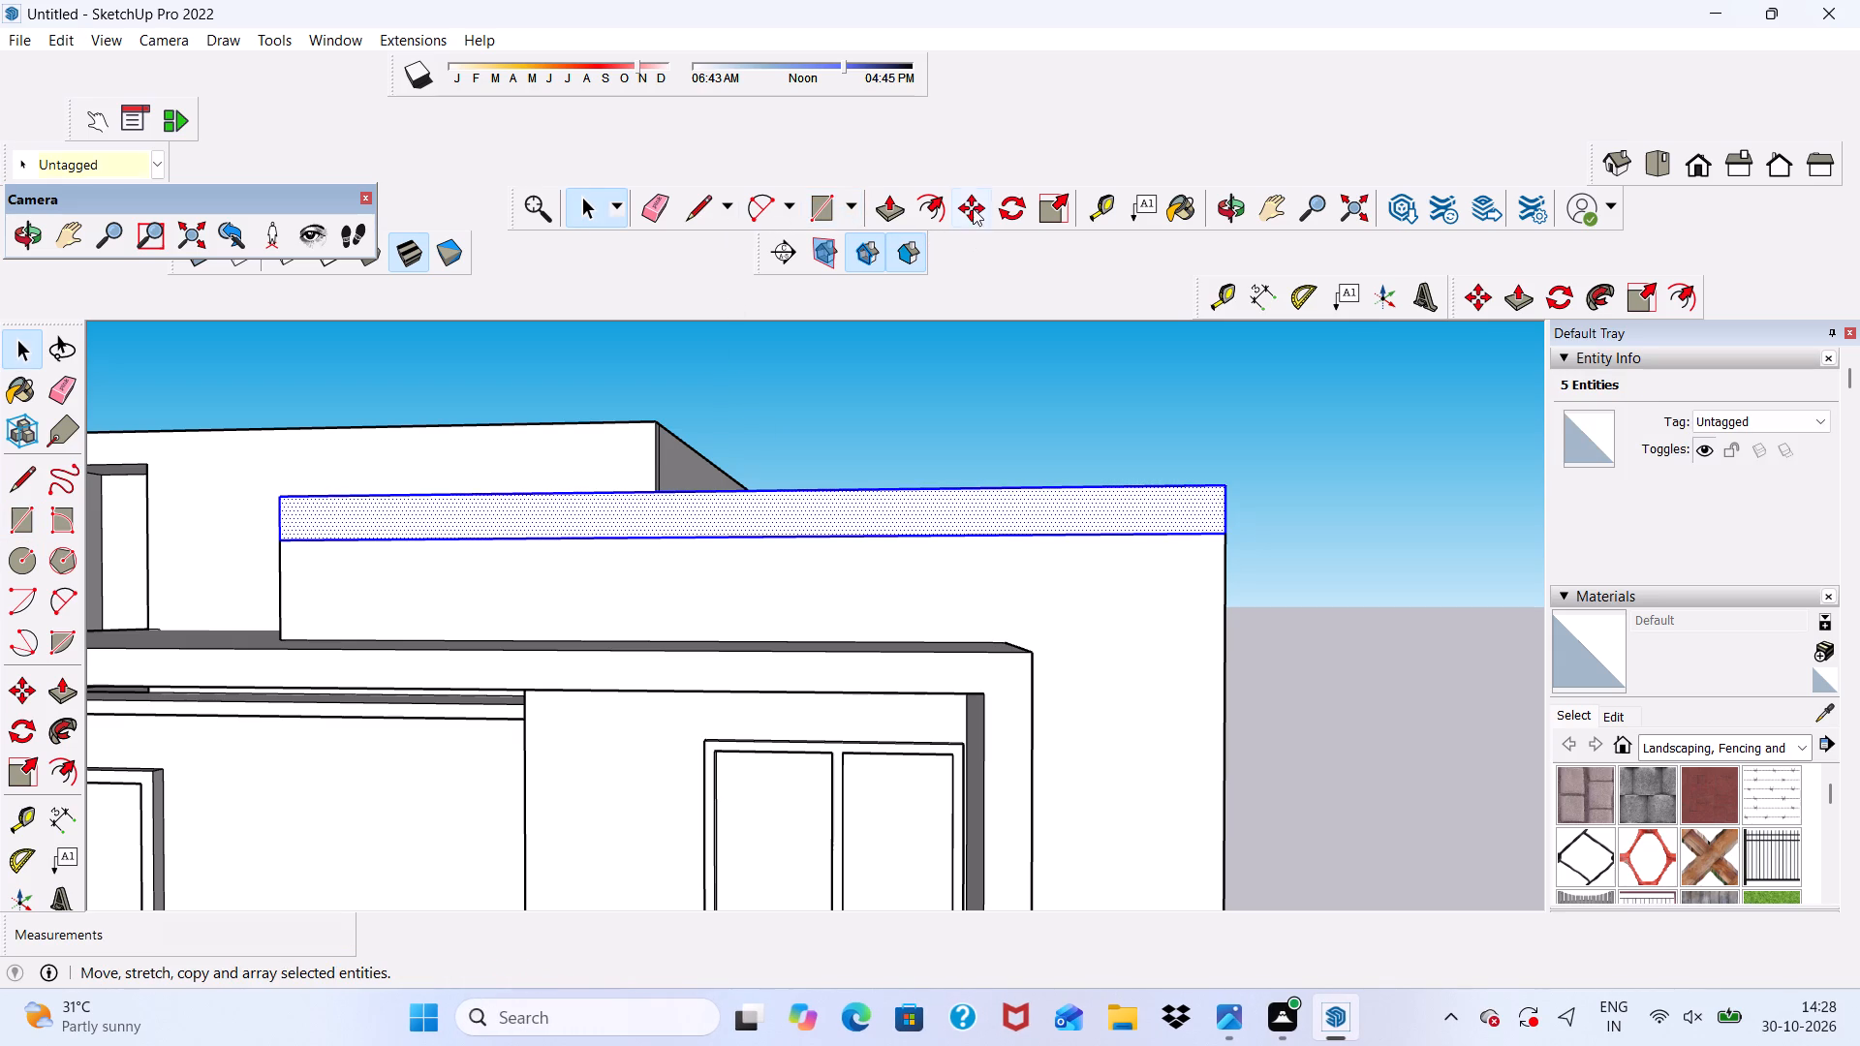
click(973, 194)
click(925, 507)
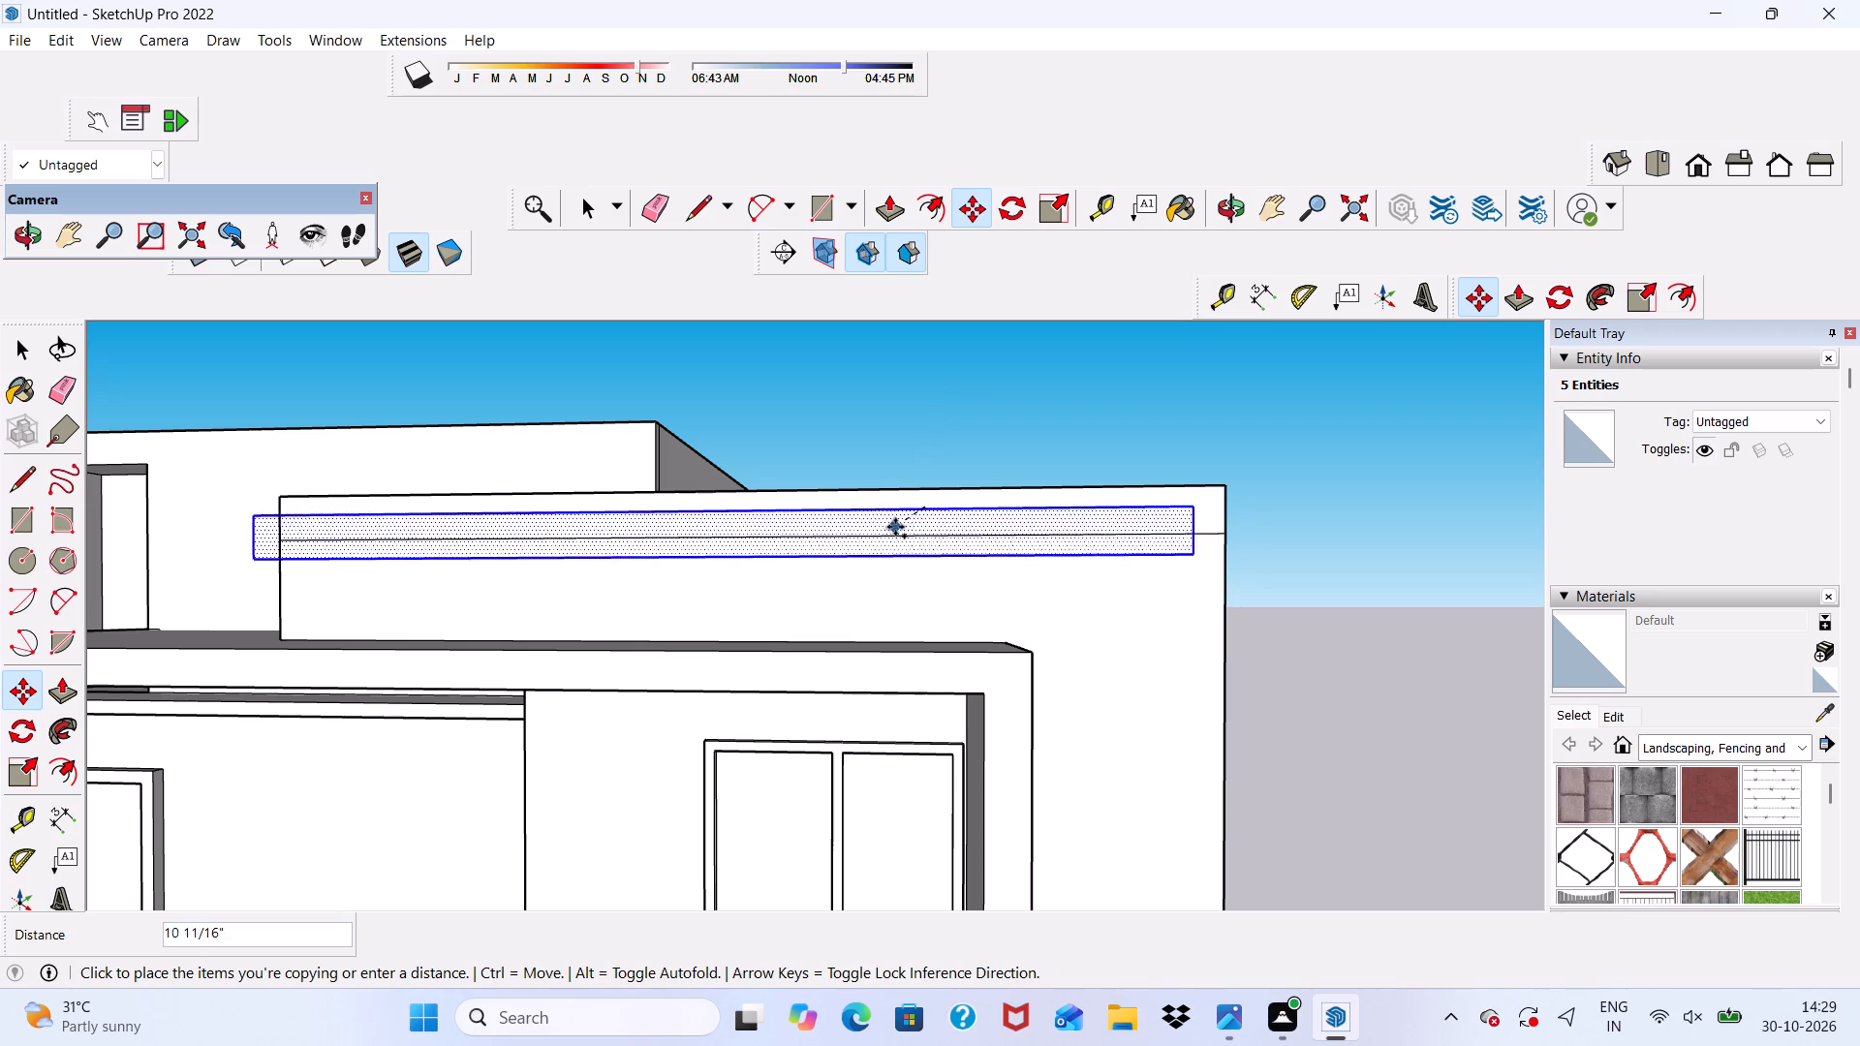
scroll(905, 583, up, 3)
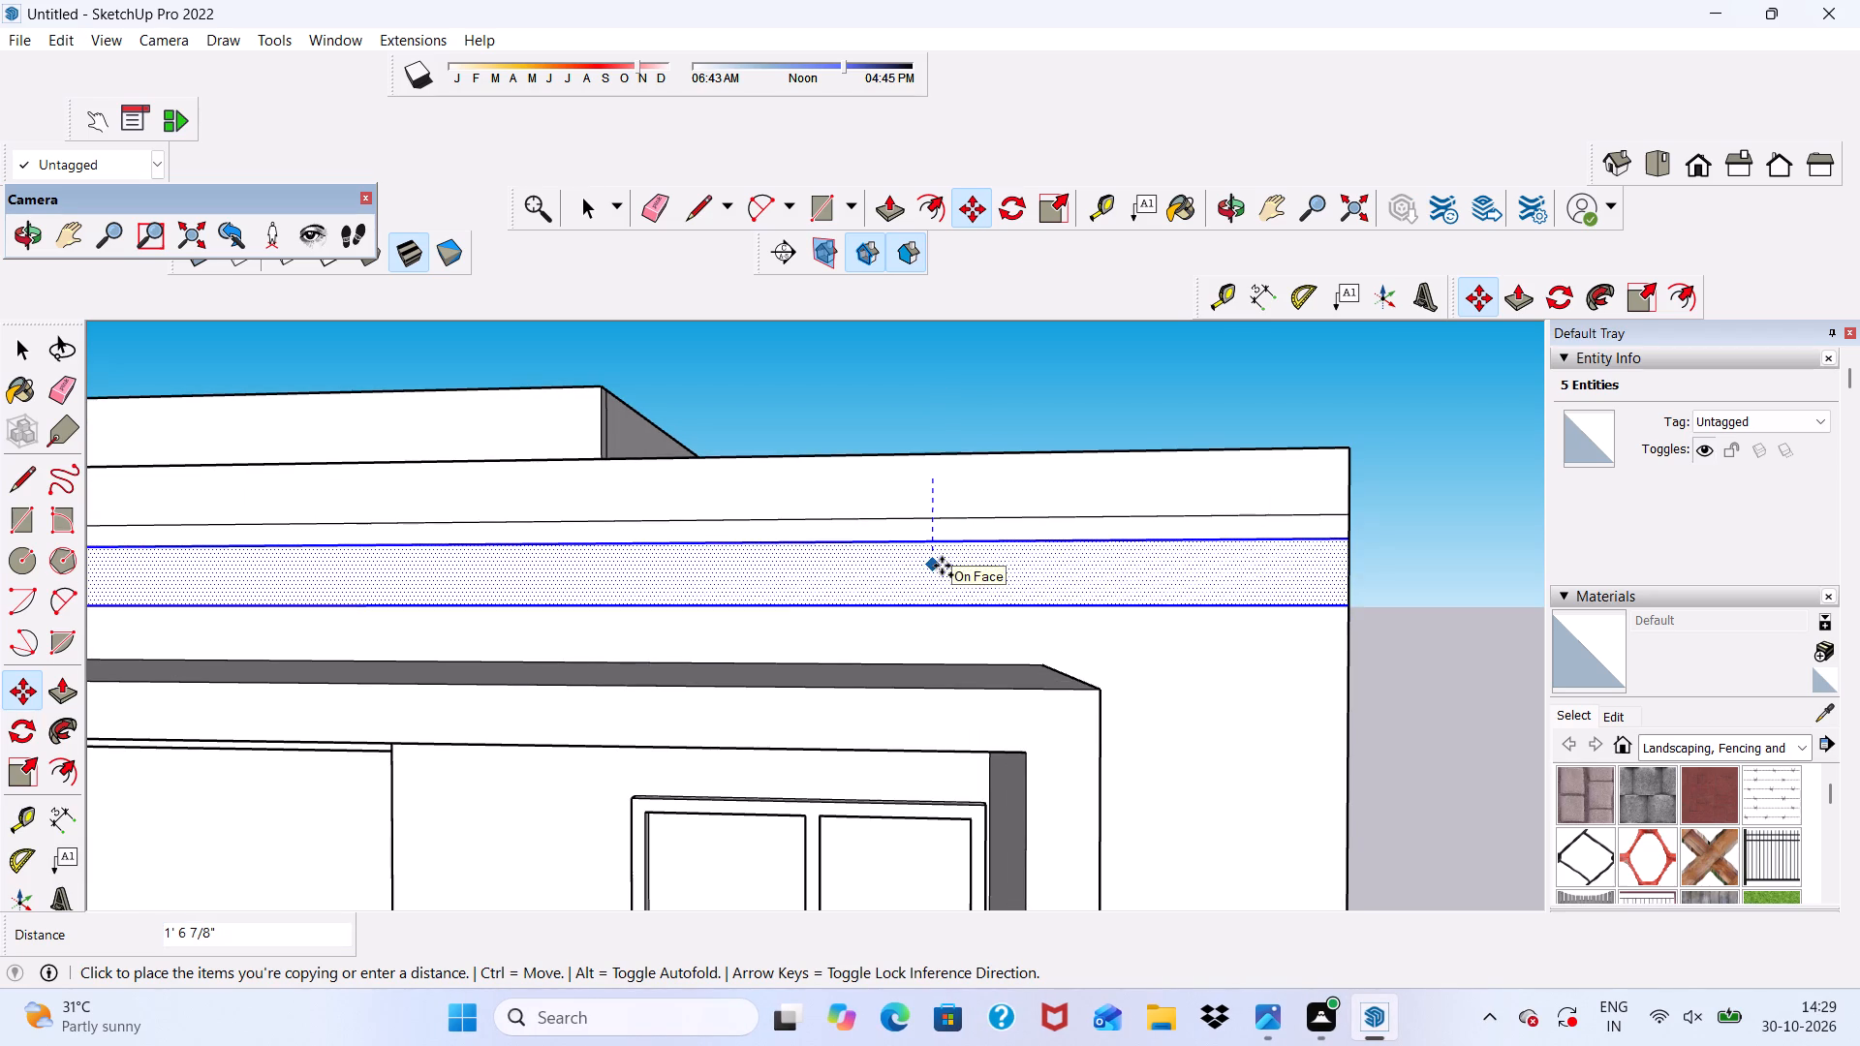
scroll(942, 566, down, 4)
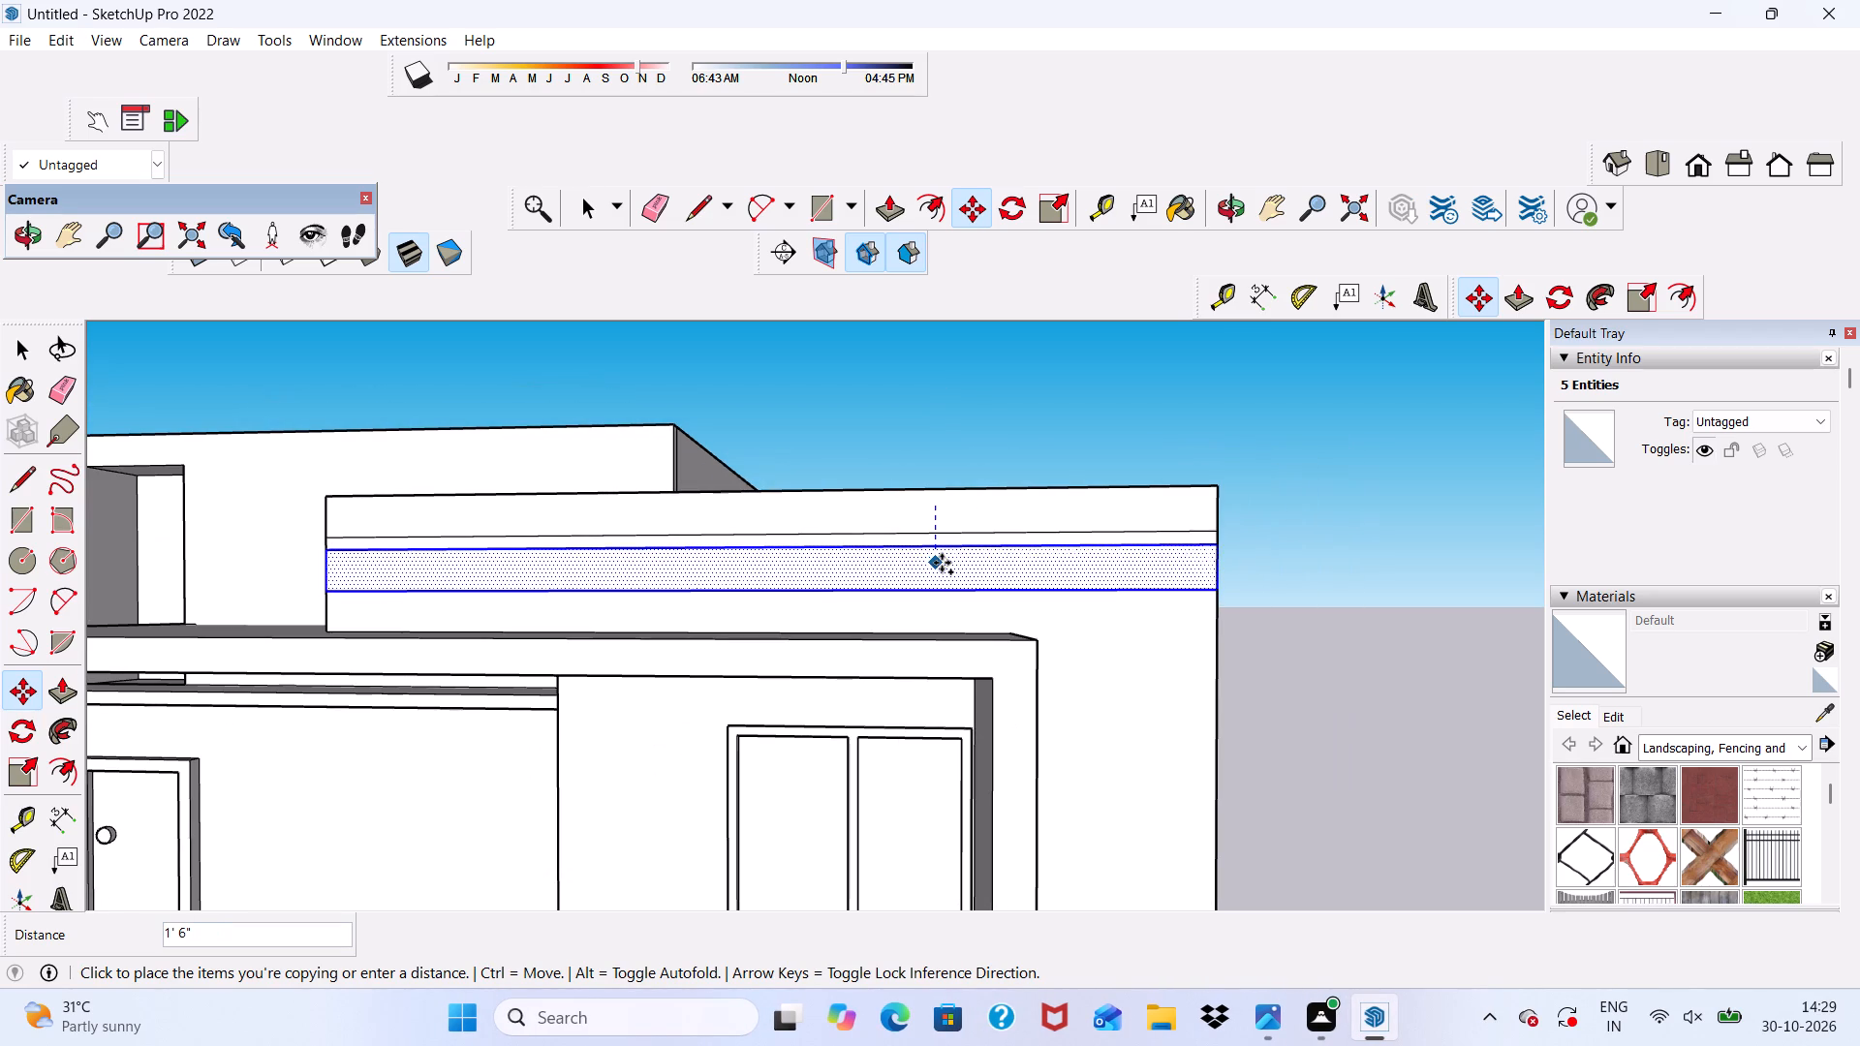
click(942, 563)
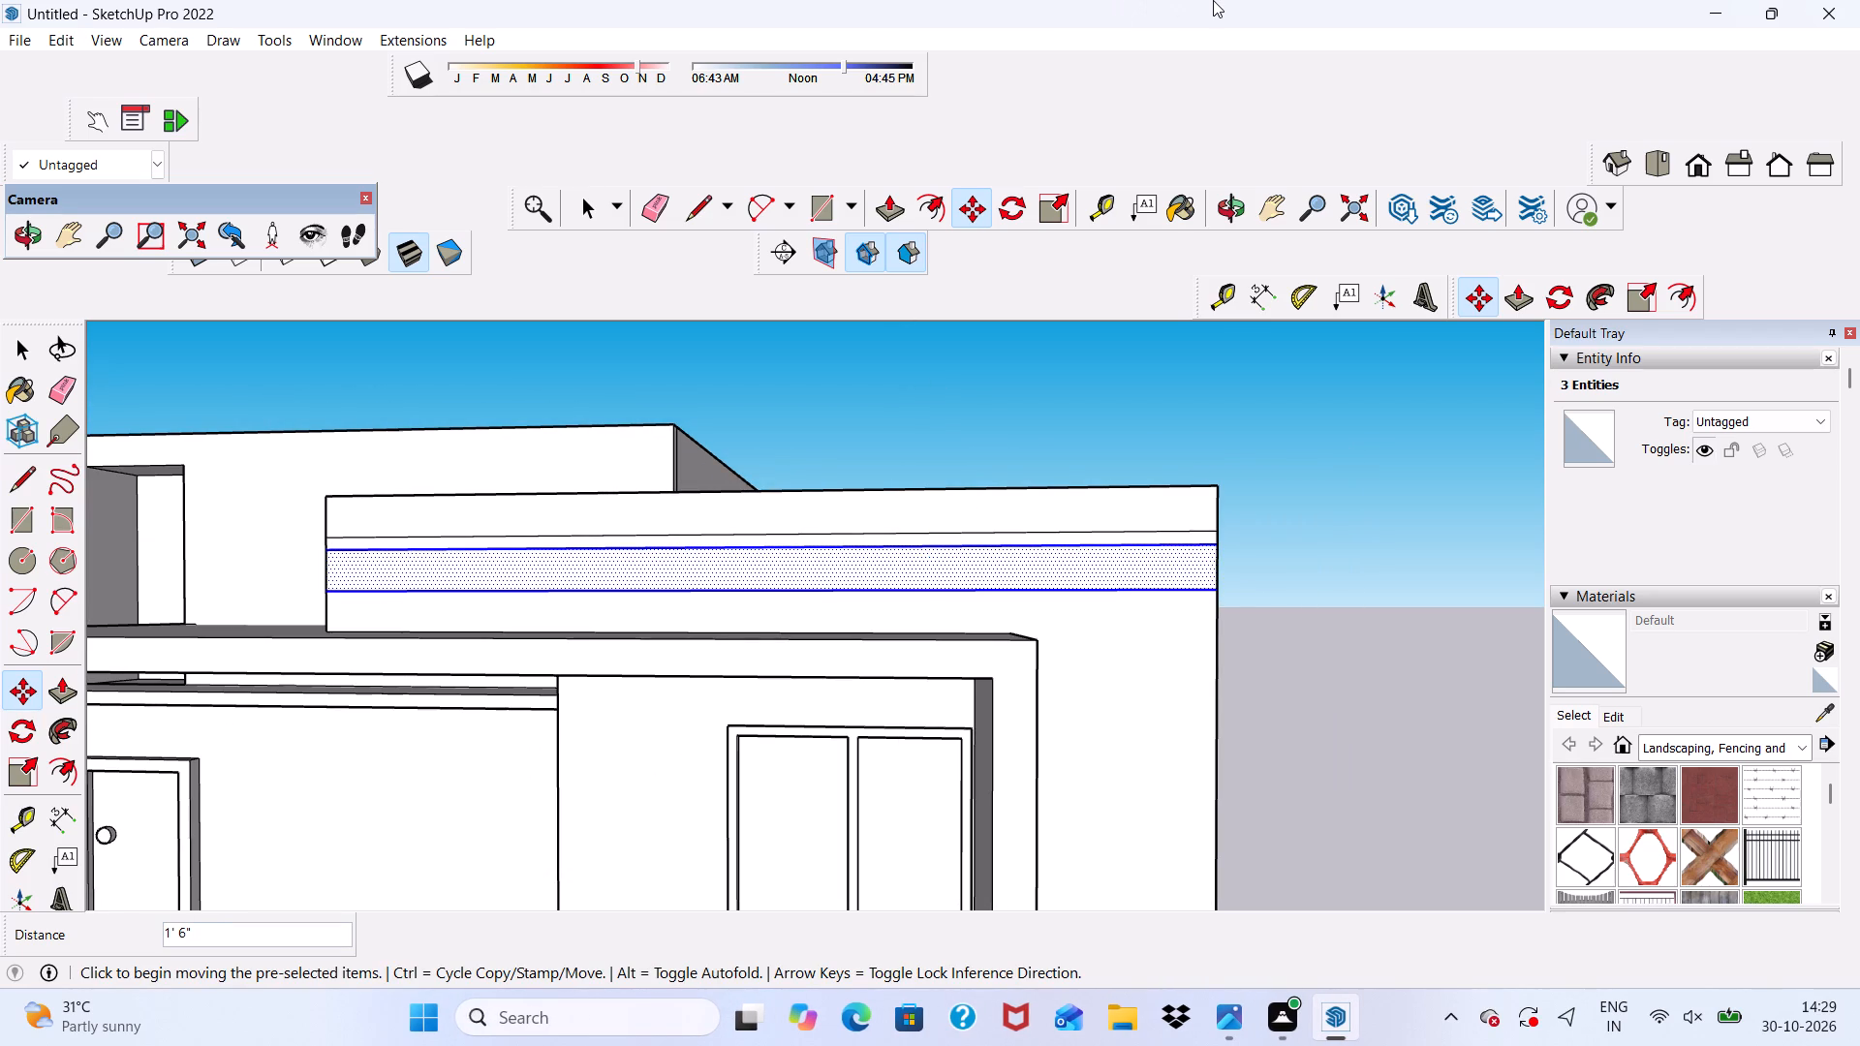
key(shift+asterisk)
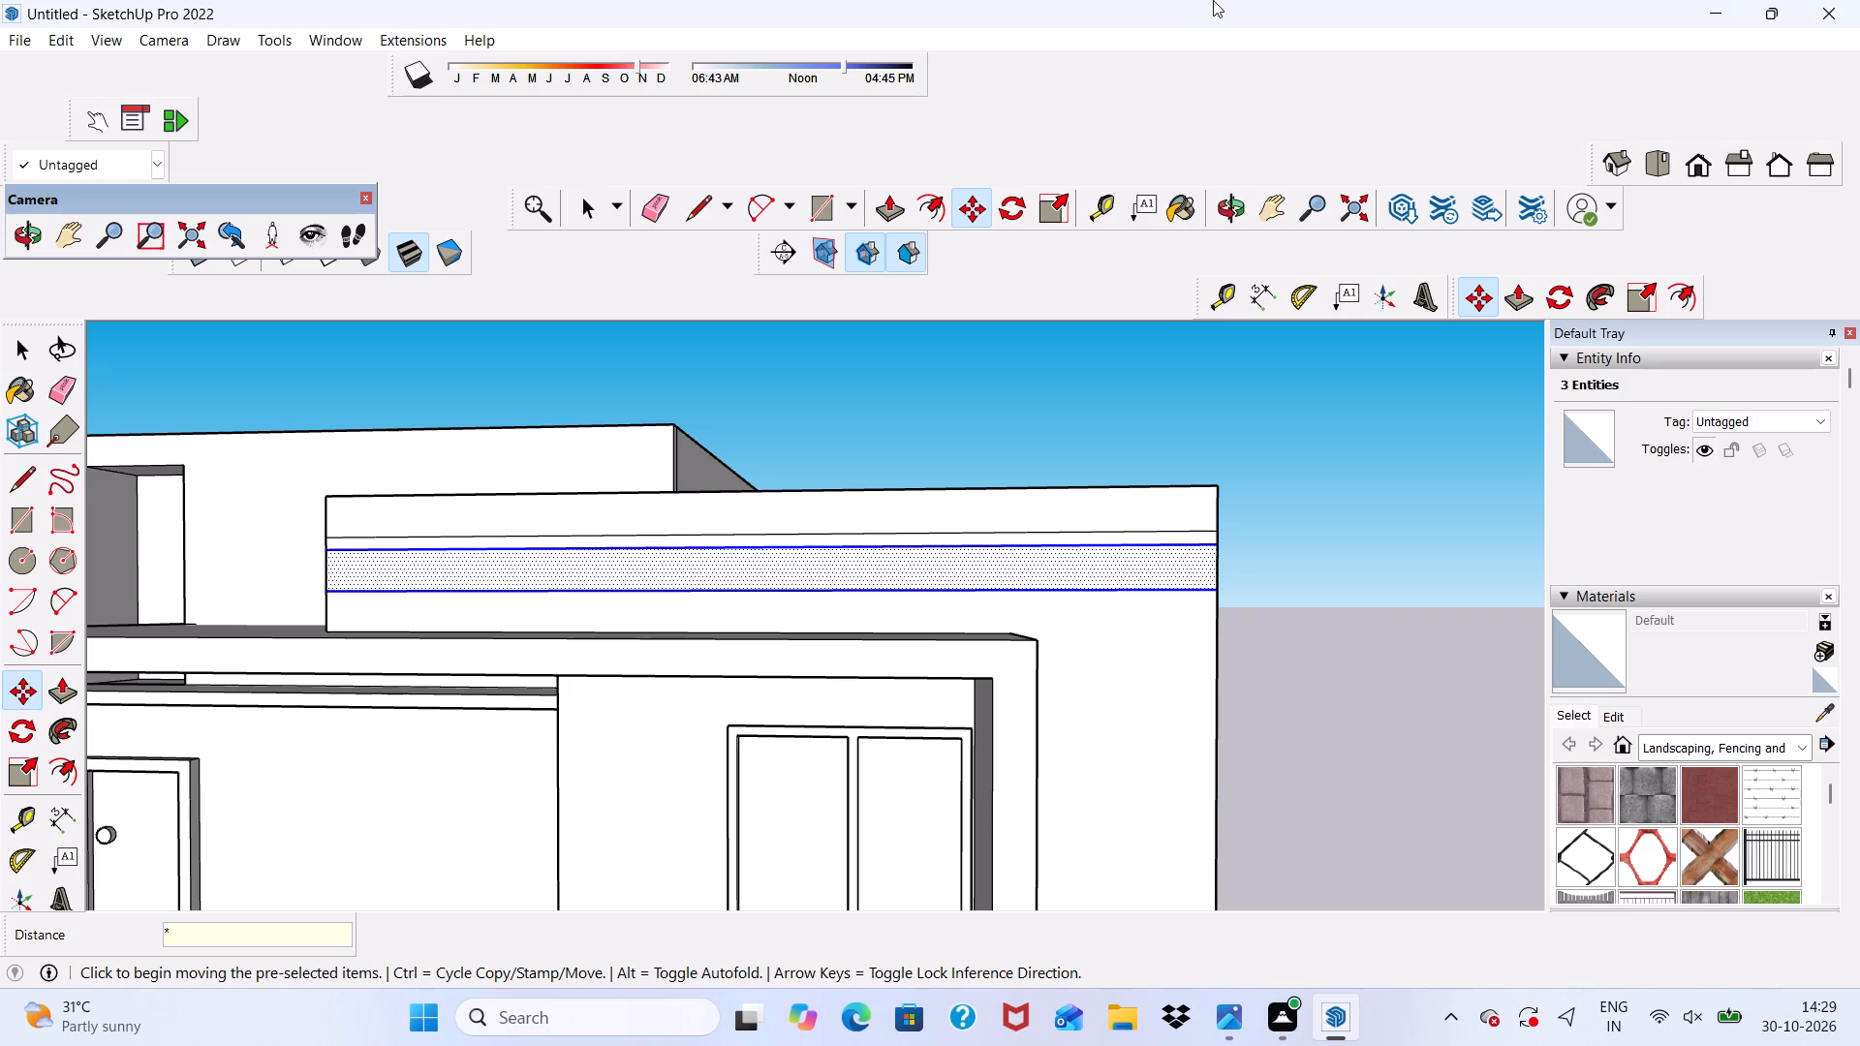
text(30)
key(Return)
Examine how the arrayed strips run down the front facade, across the balcony opening and below the ground.
scroll(1213, 0, down, 4)
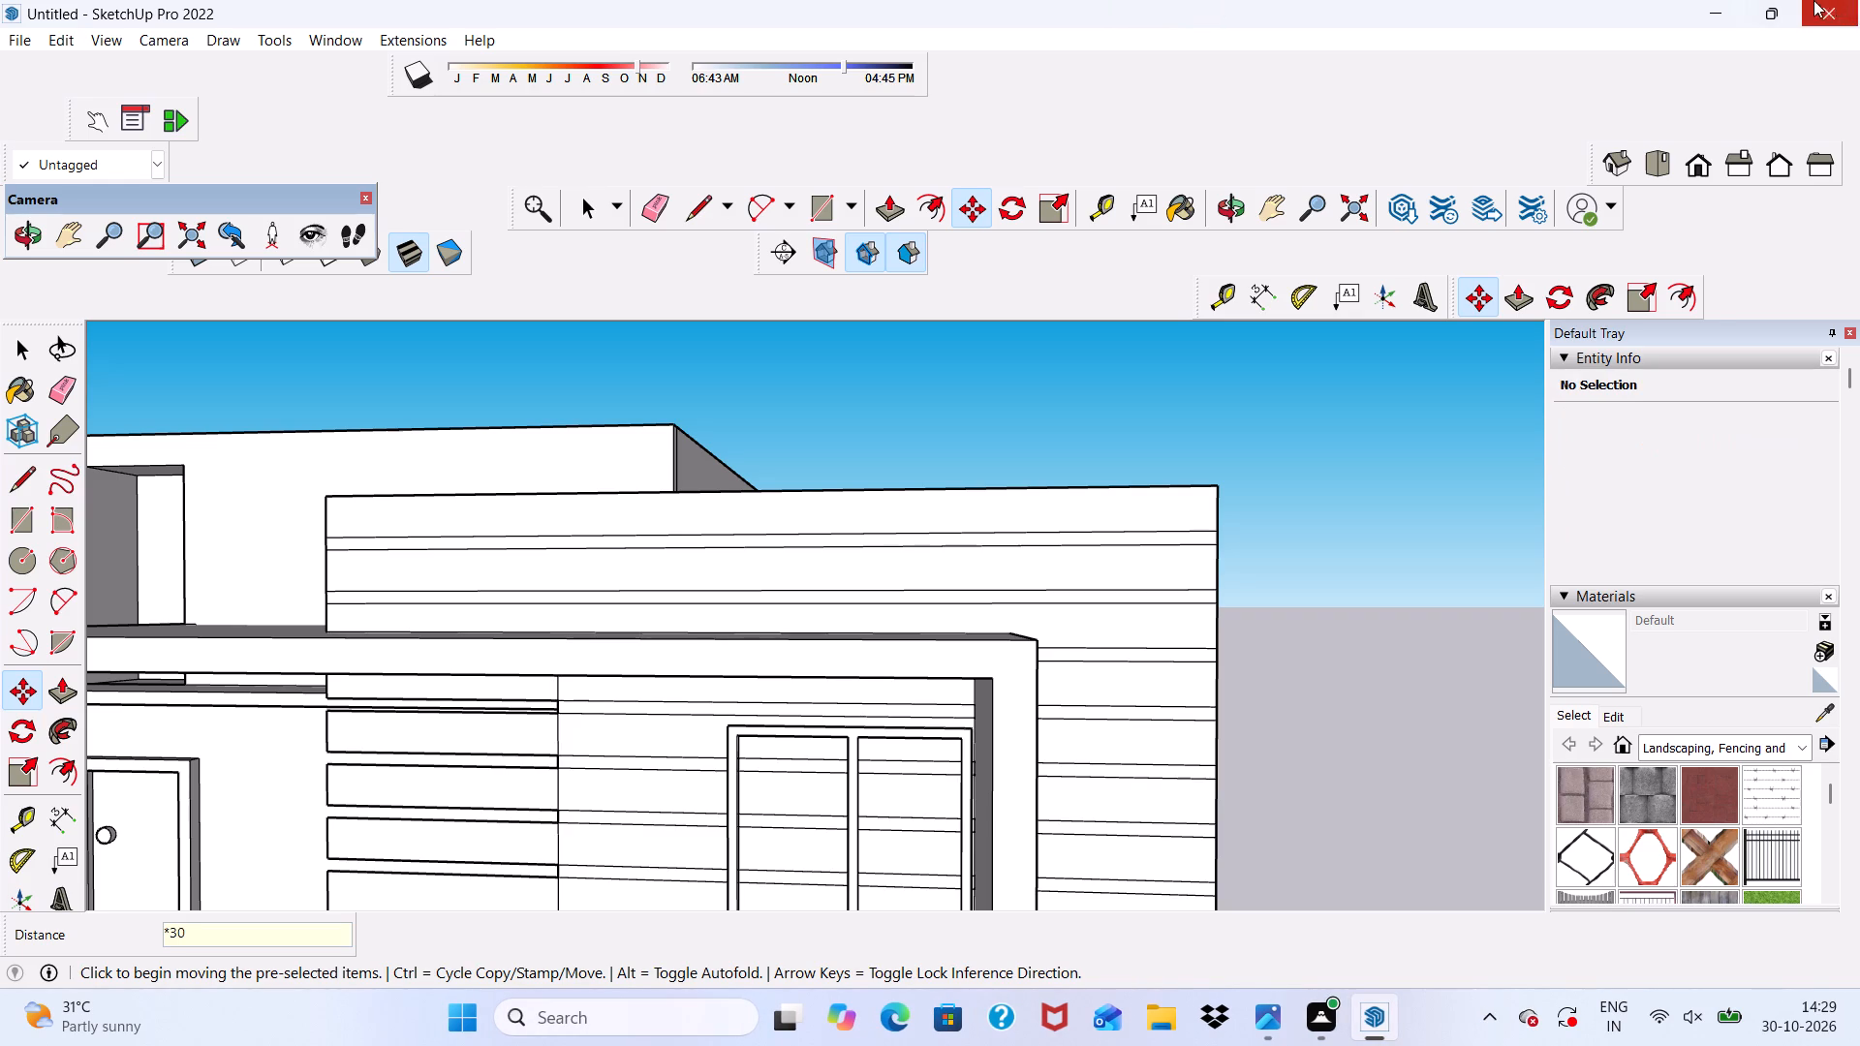
scroll(1803, 3, down, 7)
scroll(1751, 96, up, 1)
scroll(1005, 481, down, 14)
scroll(1040, 774, up, 3)
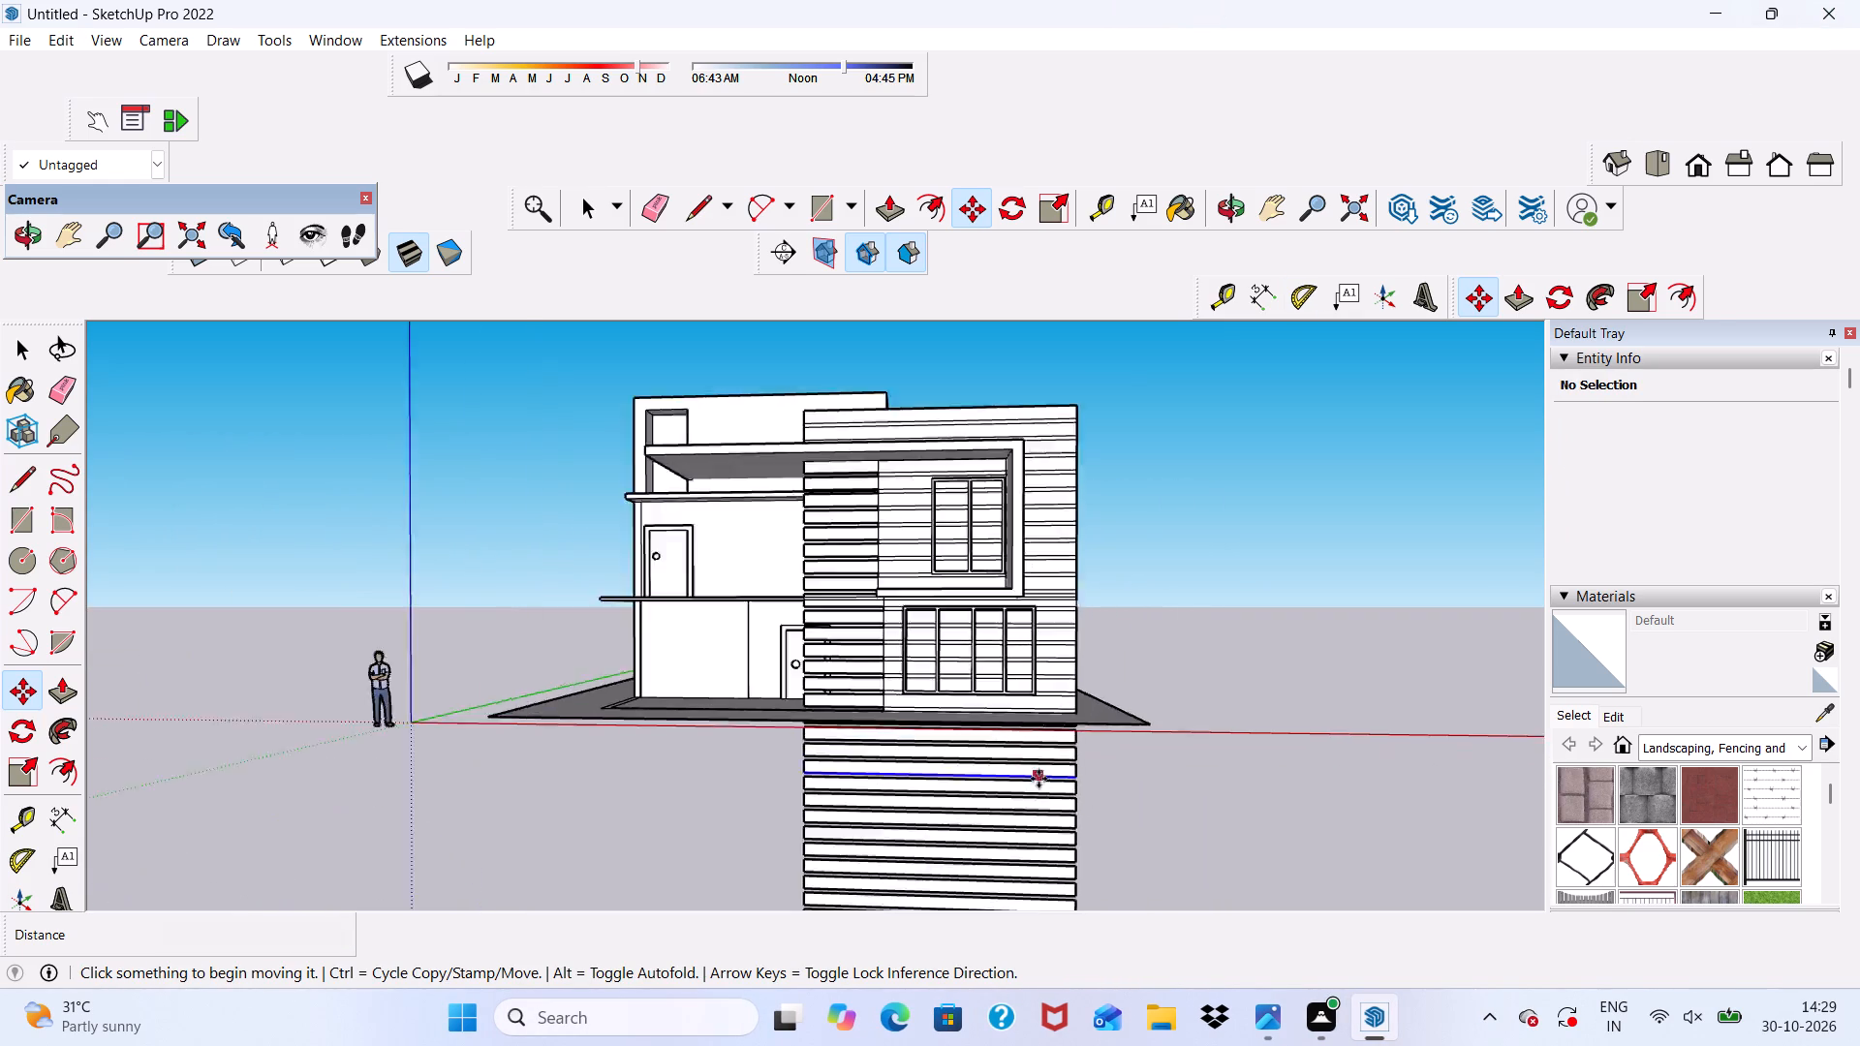
scroll(1038, 779, up, 15)
scroll(939, 700, down, 7)
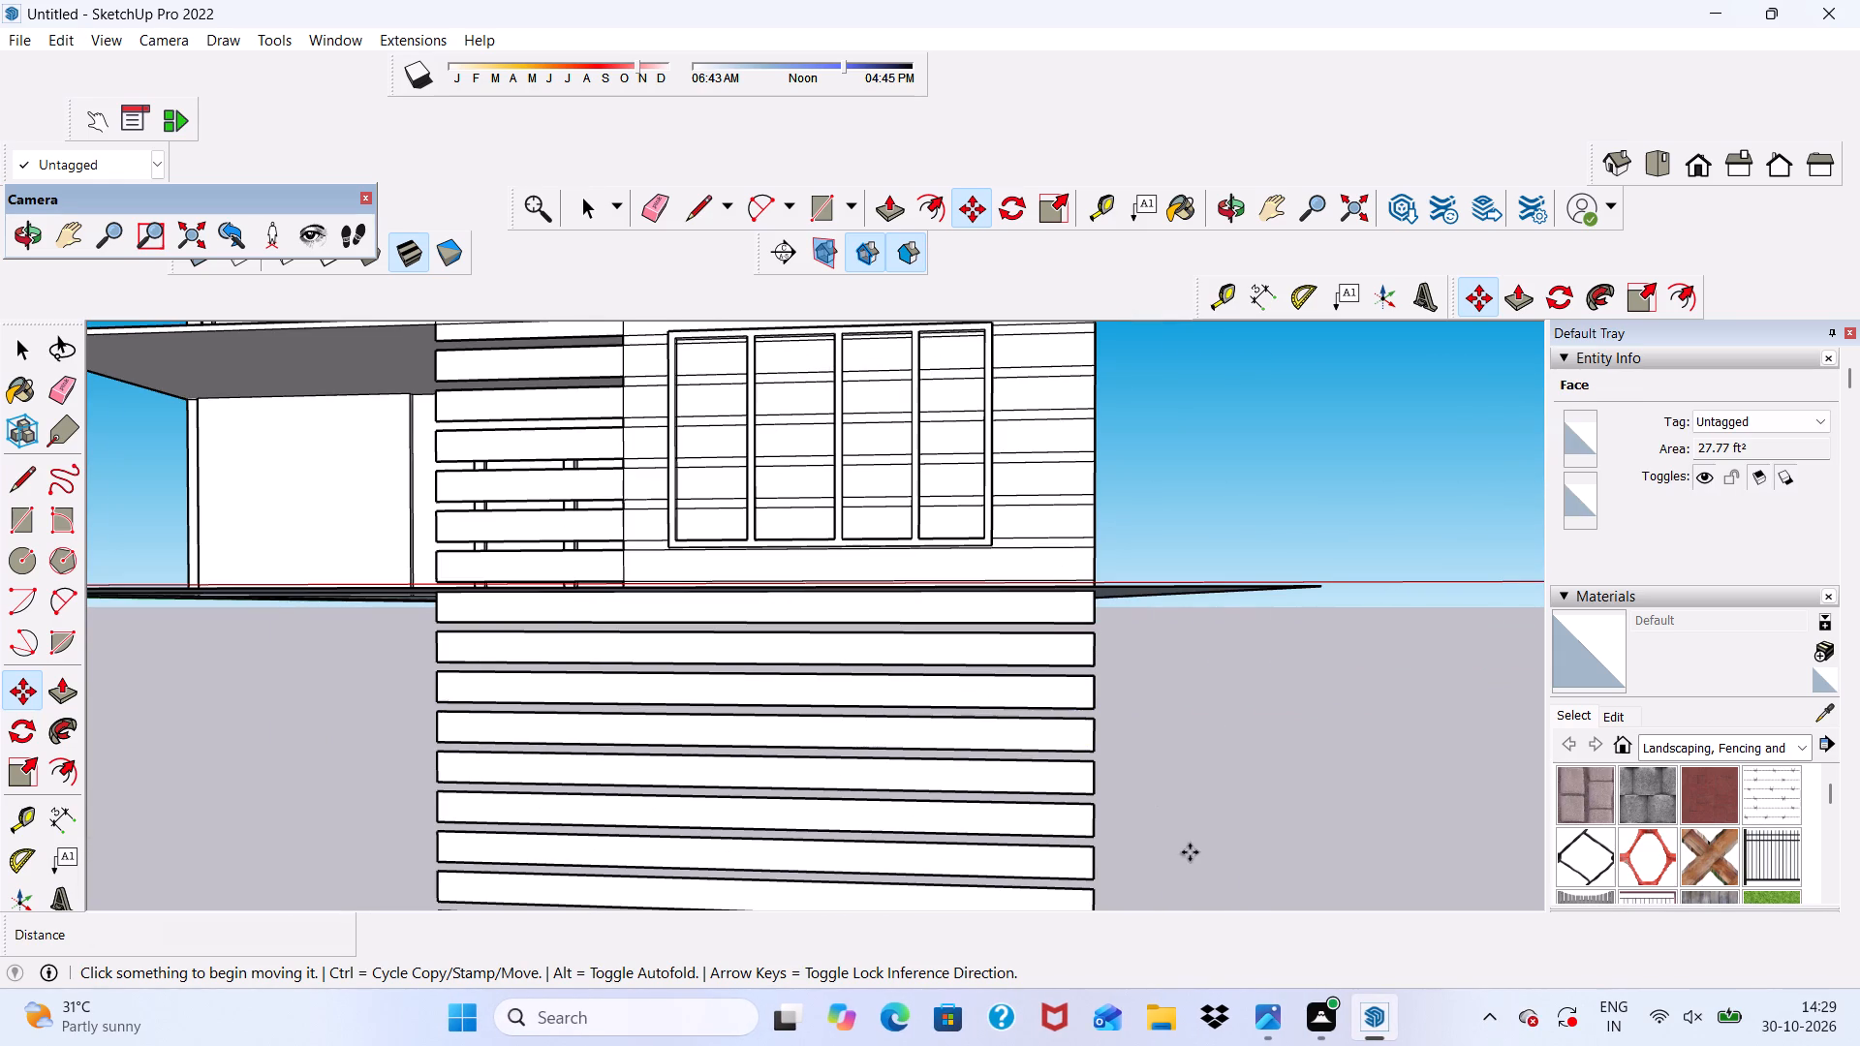
scroll(1123, 857, down, 11)
scroll(1126, 742, down, 4)
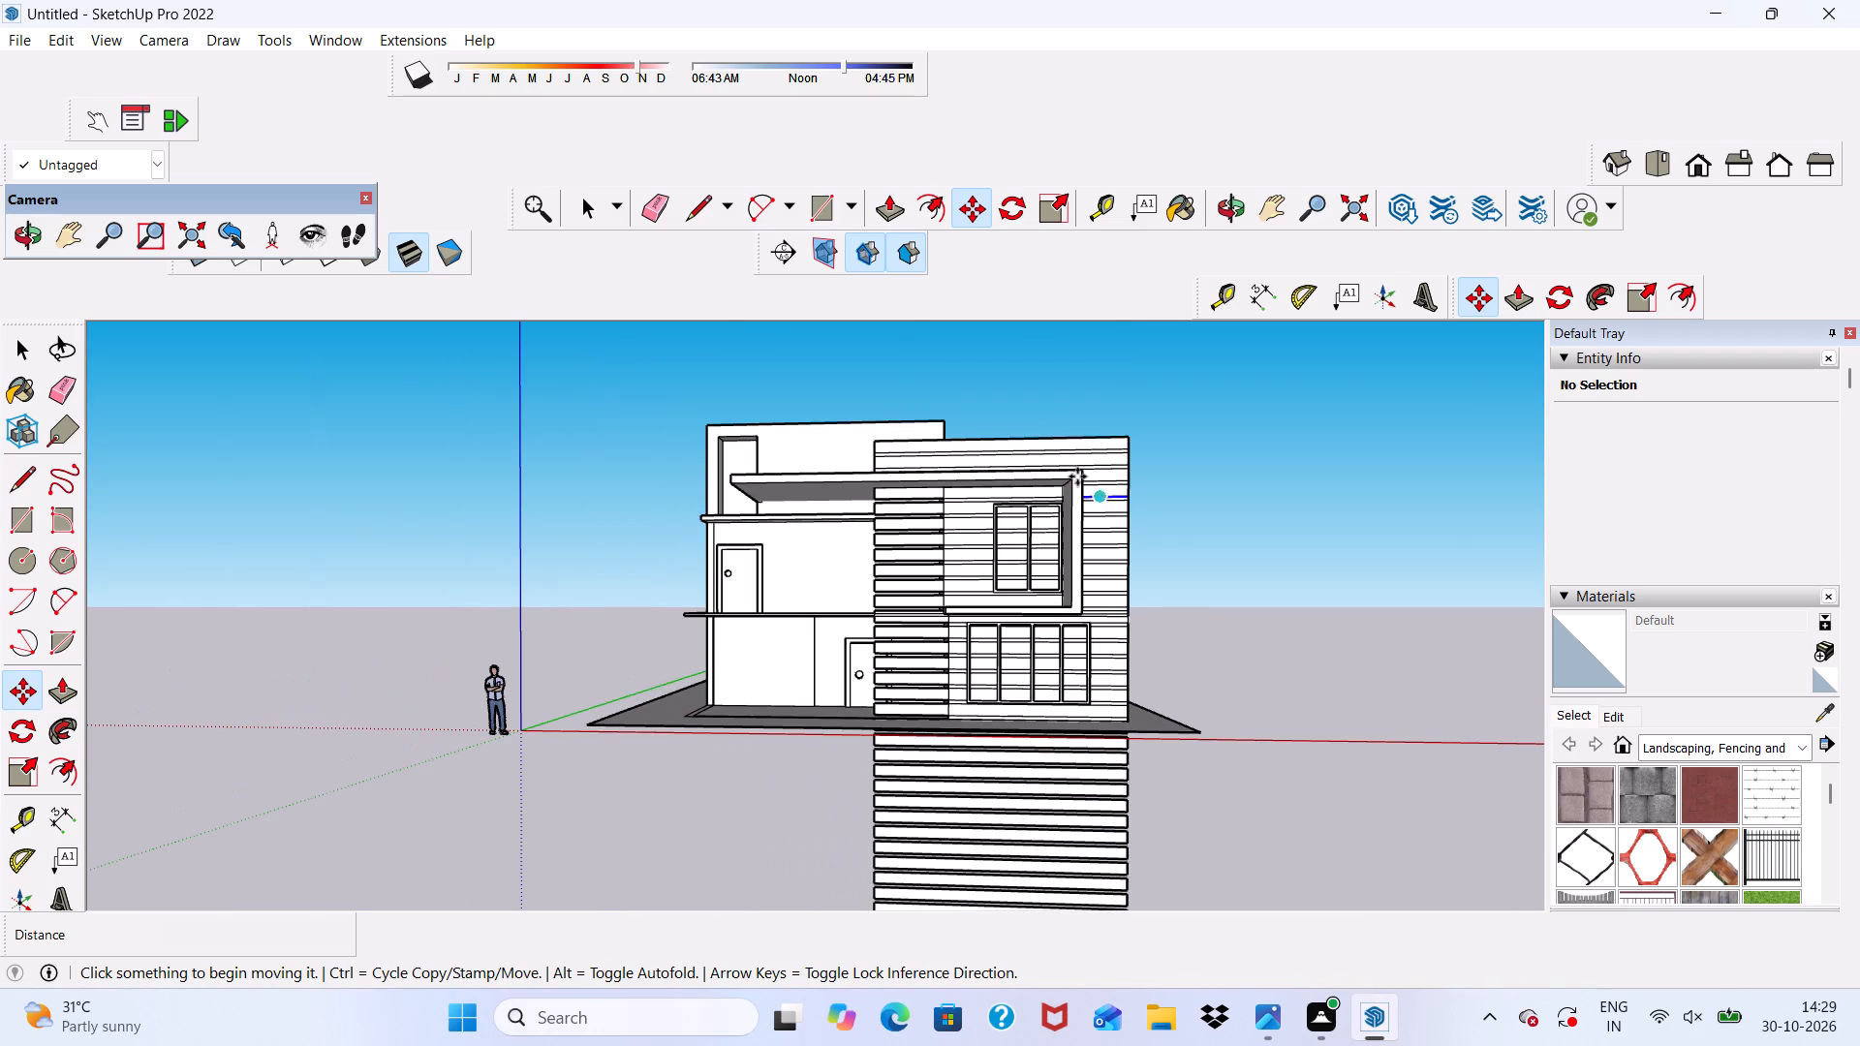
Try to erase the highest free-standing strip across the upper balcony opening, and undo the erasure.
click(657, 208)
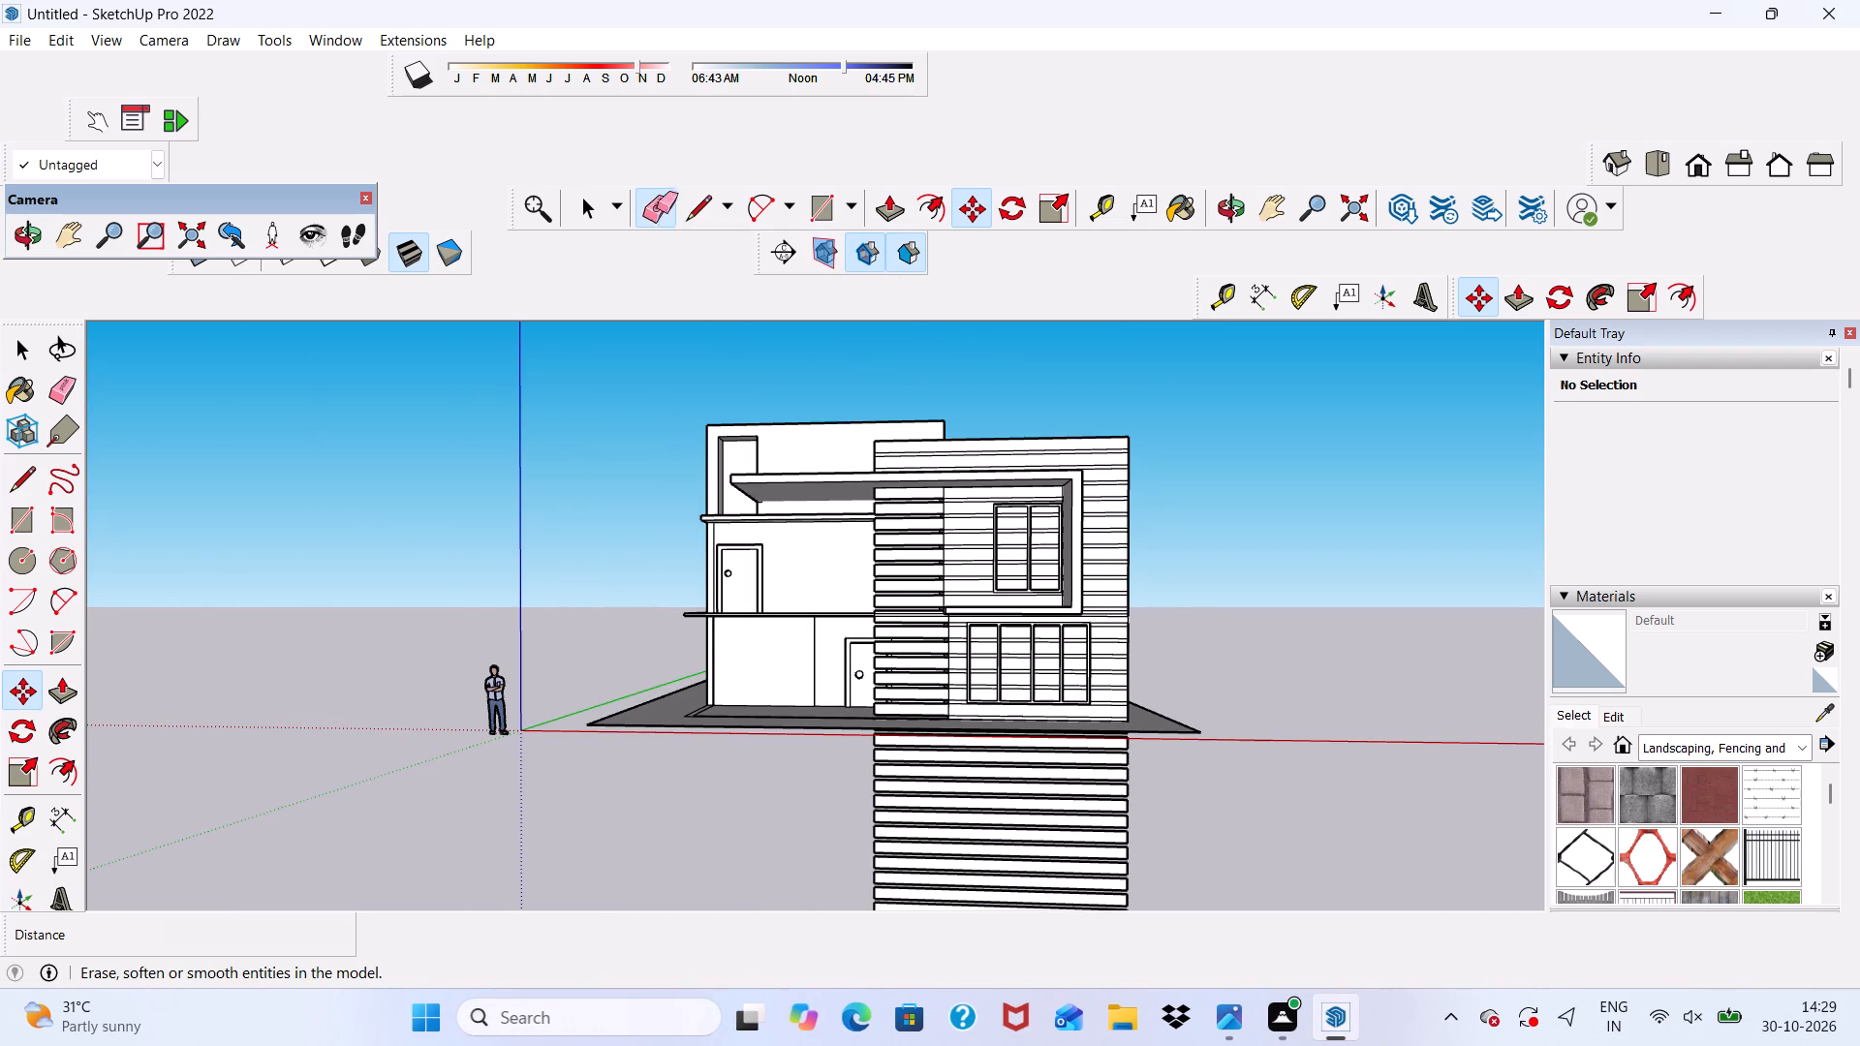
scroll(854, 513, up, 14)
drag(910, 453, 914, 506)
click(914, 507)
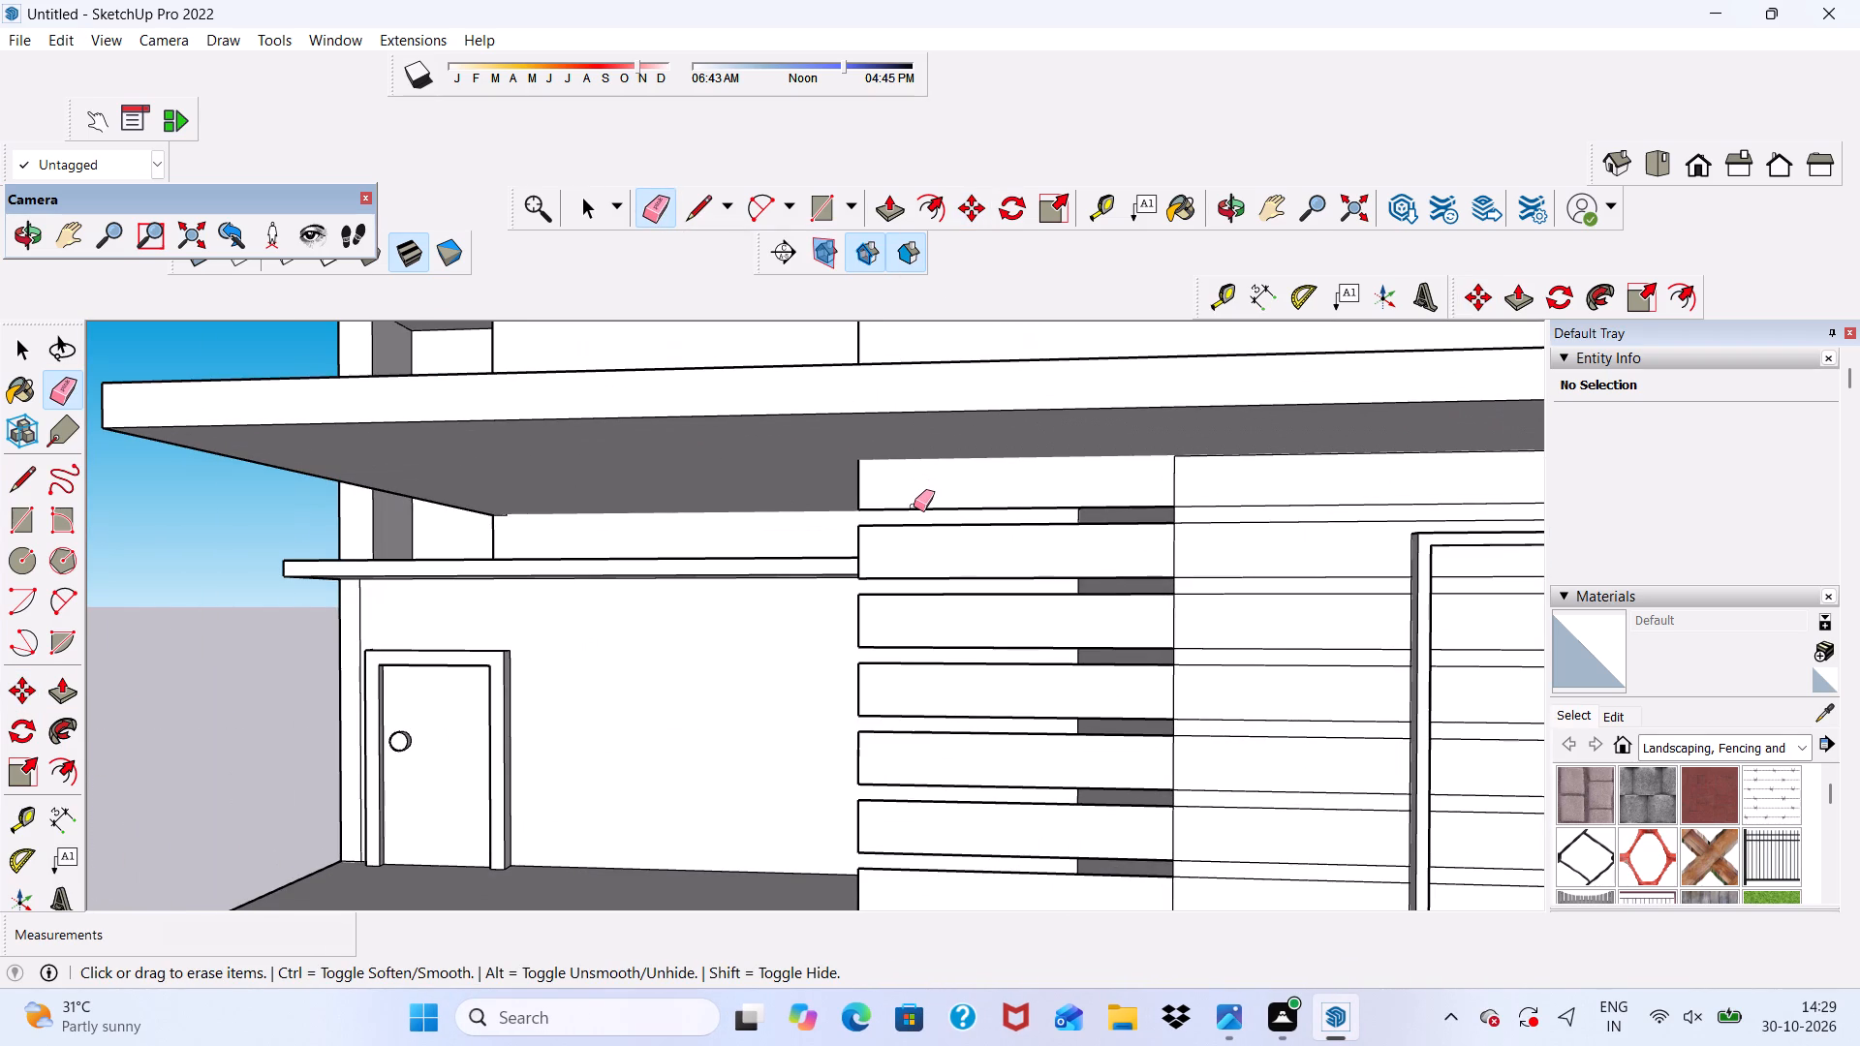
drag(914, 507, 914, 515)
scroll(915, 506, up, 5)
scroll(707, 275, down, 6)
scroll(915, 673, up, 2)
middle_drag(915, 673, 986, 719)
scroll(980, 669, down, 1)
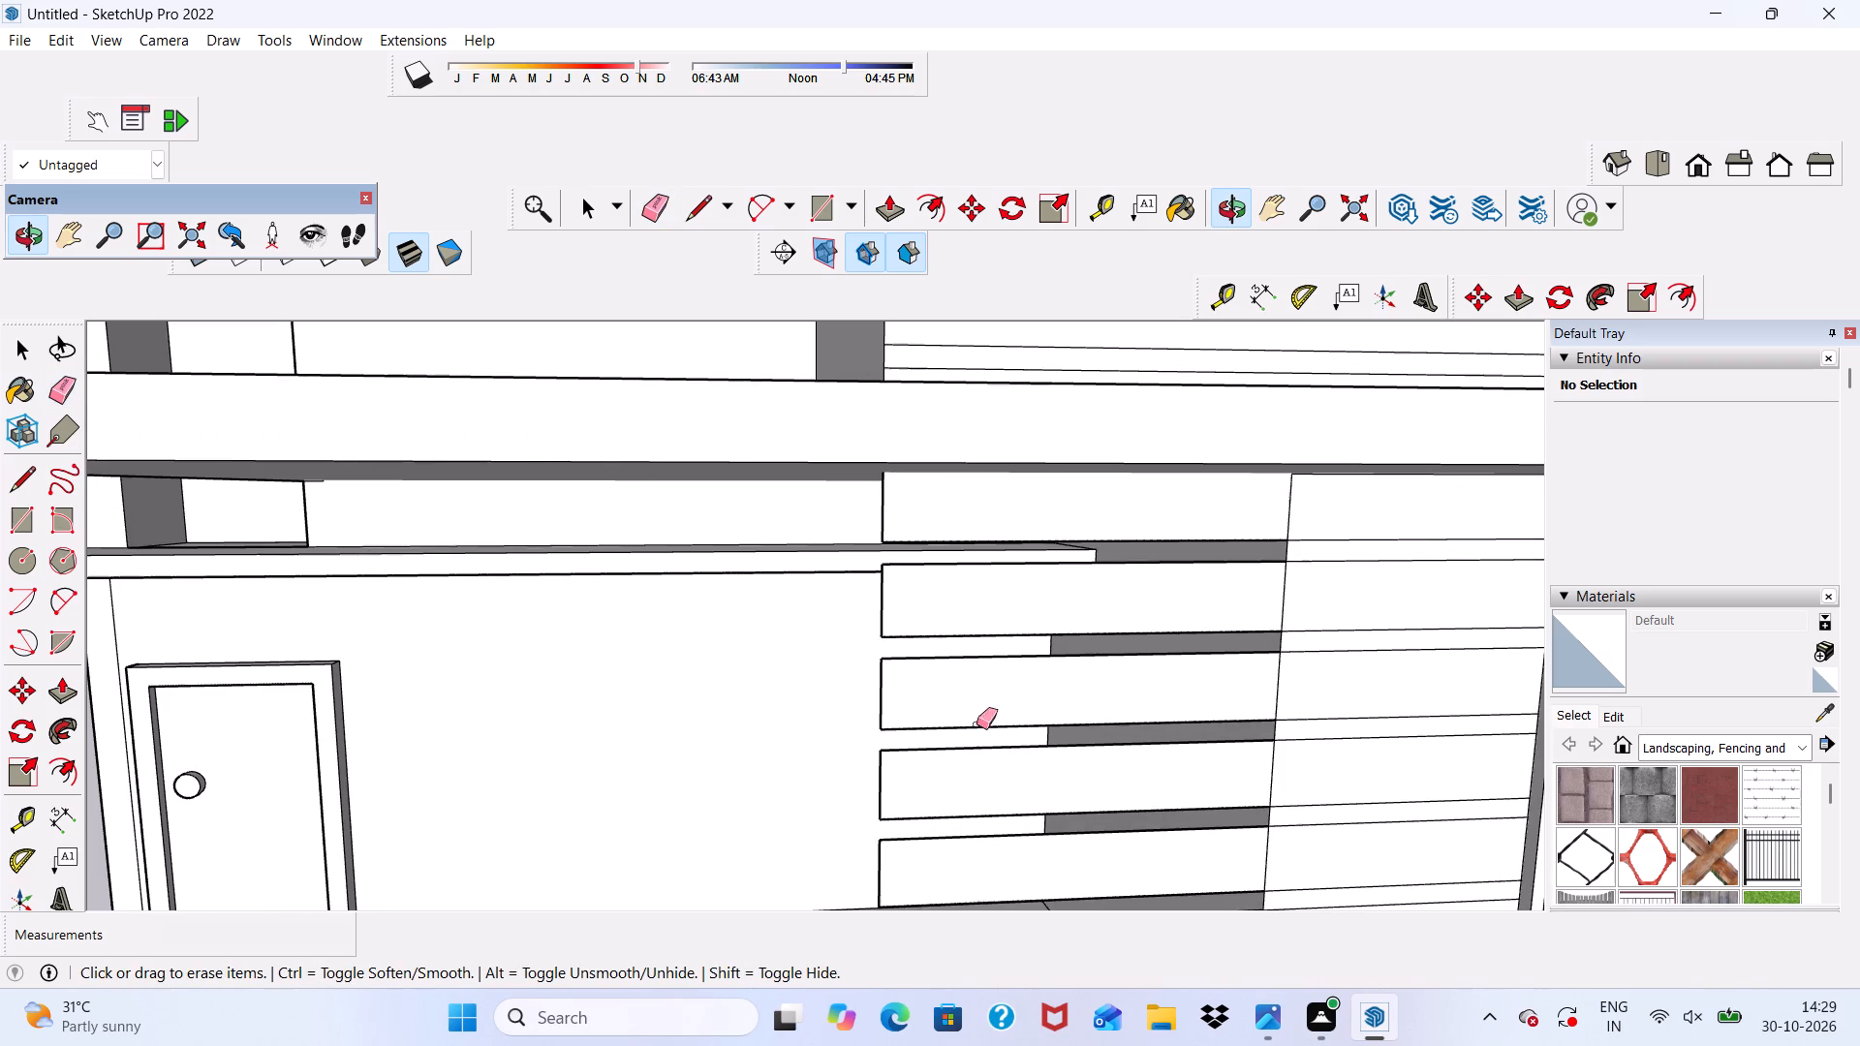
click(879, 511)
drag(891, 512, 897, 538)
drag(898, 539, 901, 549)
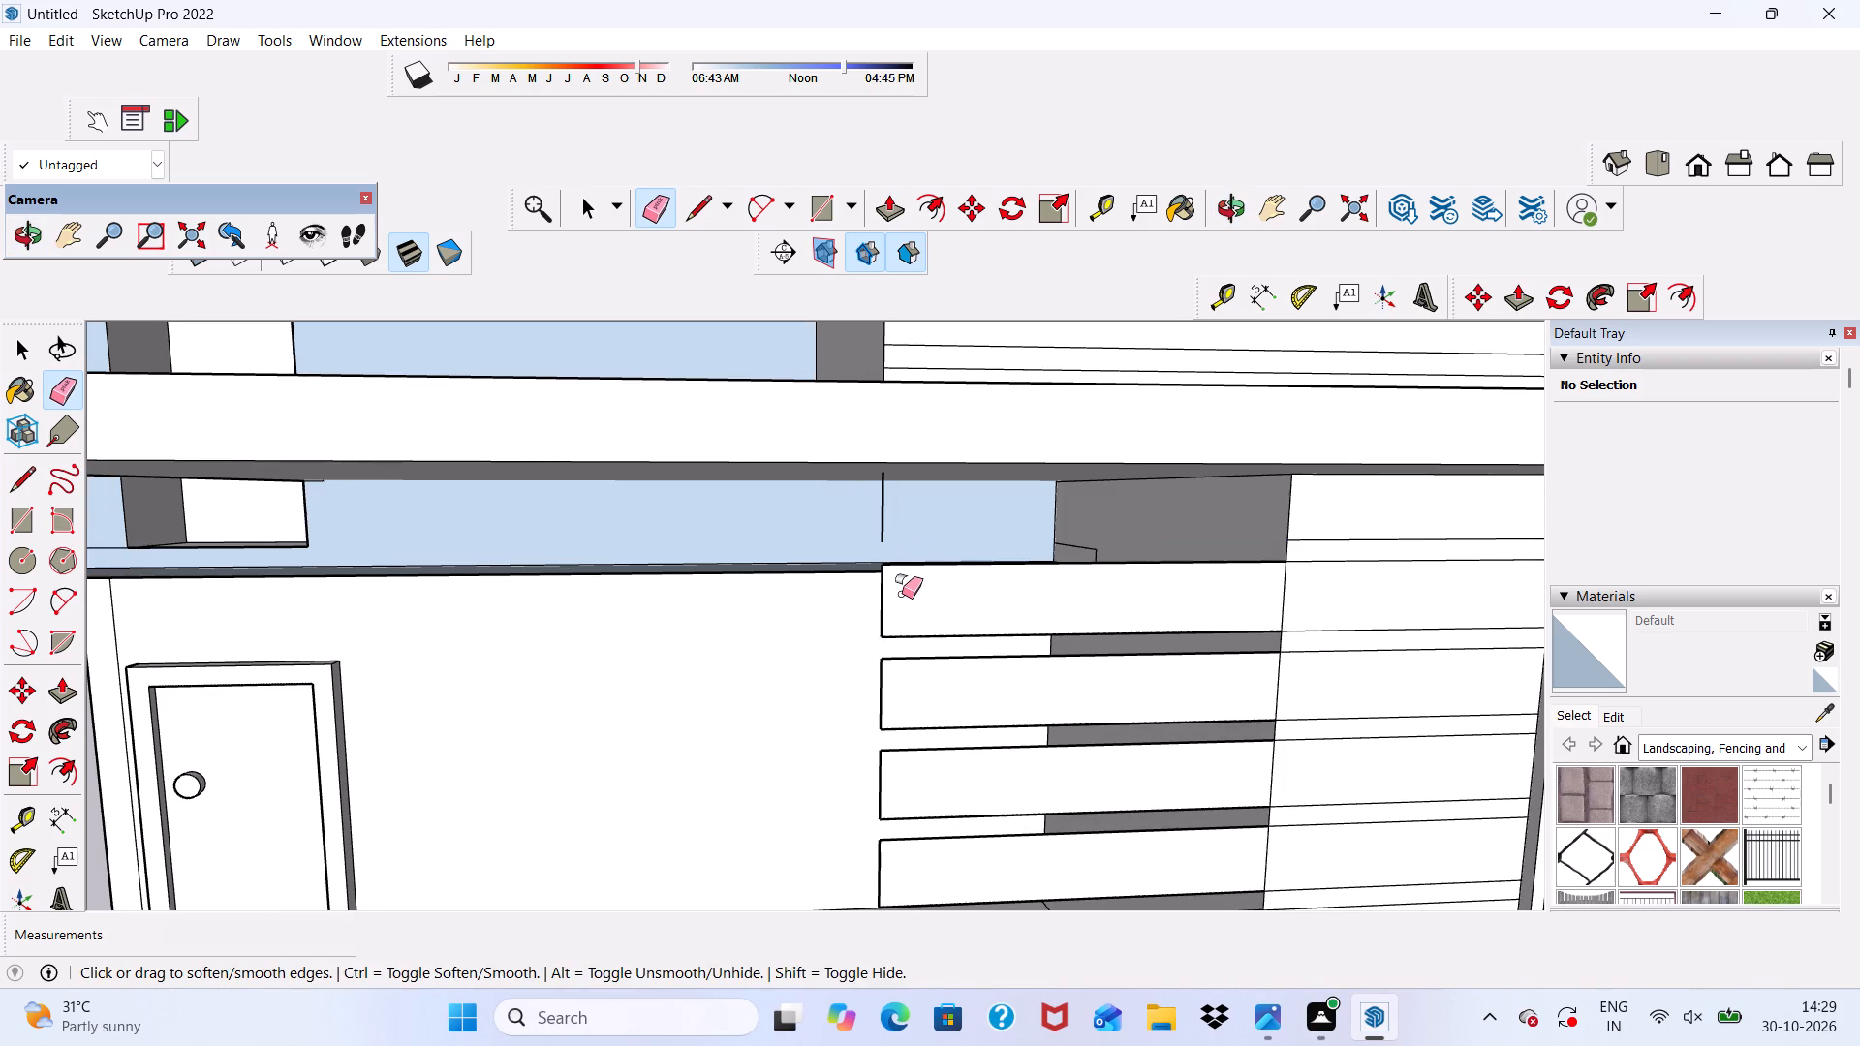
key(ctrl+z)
Erase the free end edge of the strip directly under the roof slab at the upper balcony, undoing any erasure of building faces.
scroll(890, 544, down, 7)
middle_drag(829, 677, 1002, 601)
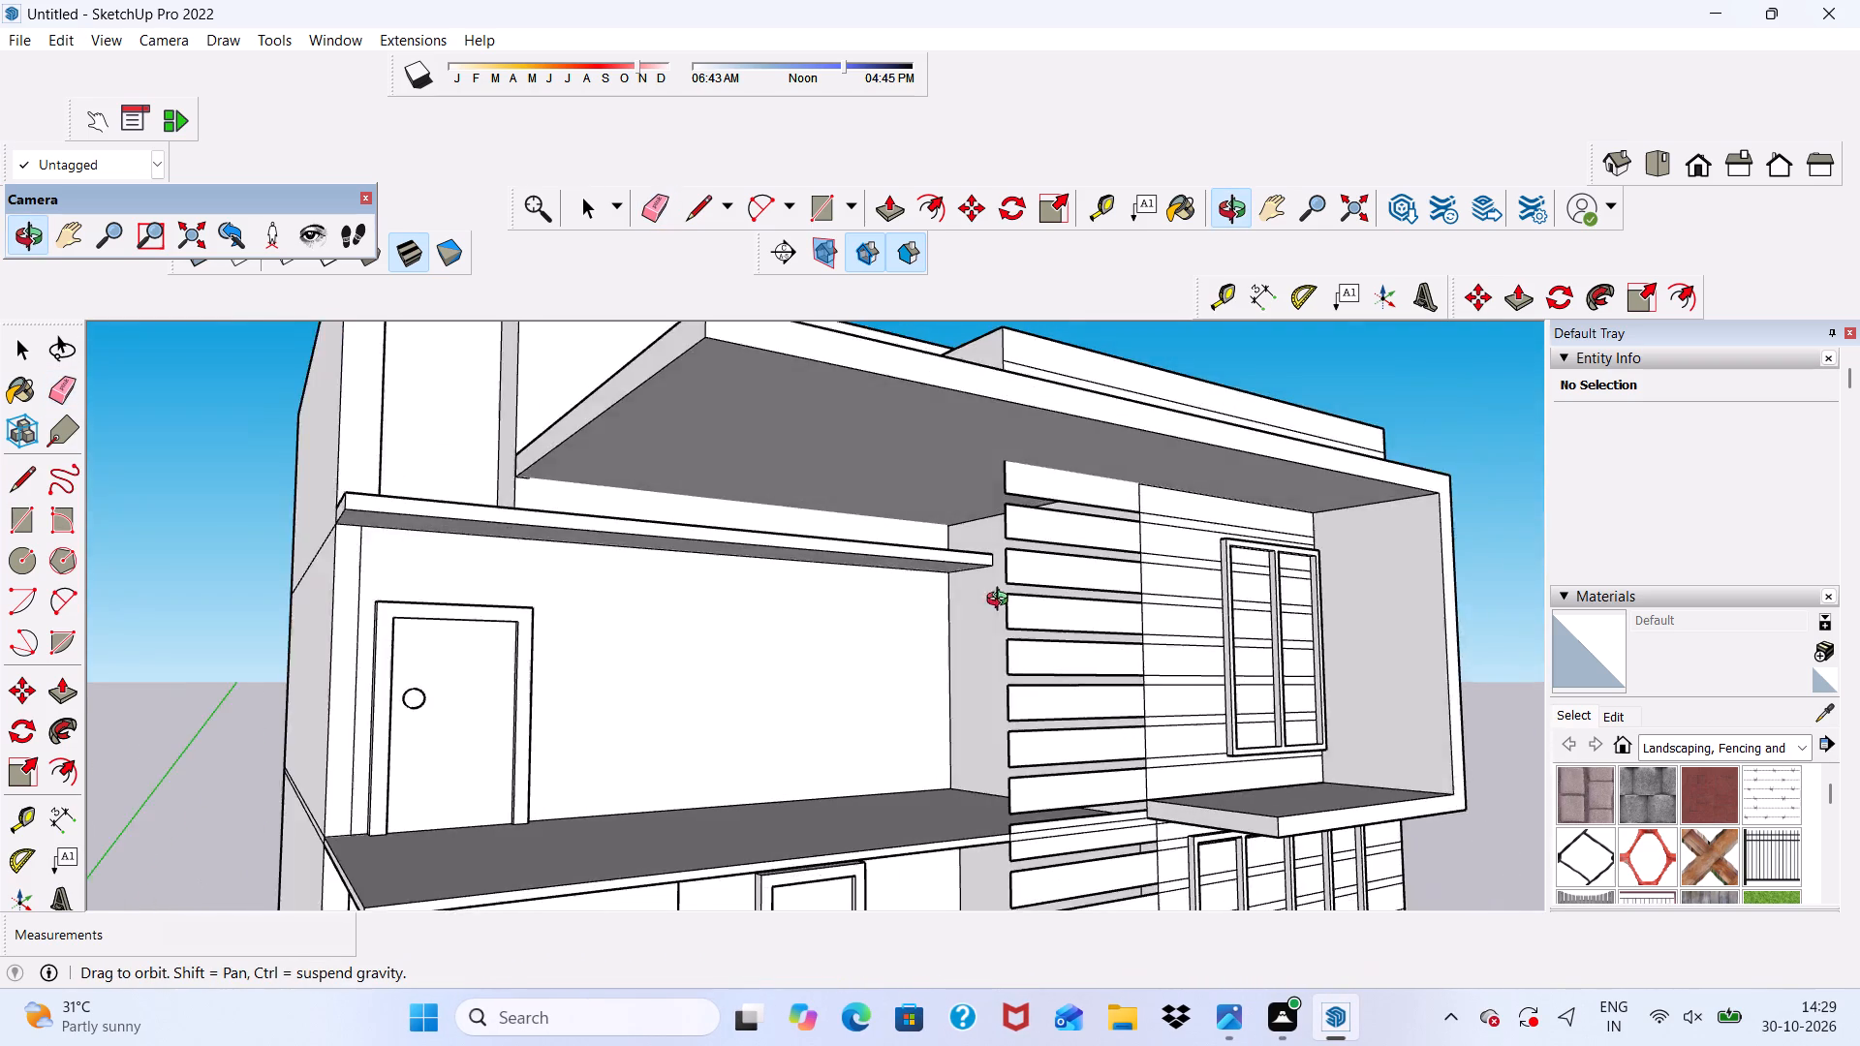
middle_drag(1002, 601, 1006, 619)
scroll(1006, 619, down, 1)
scroll(1006, 520, up, 5)
click(1011, 479)
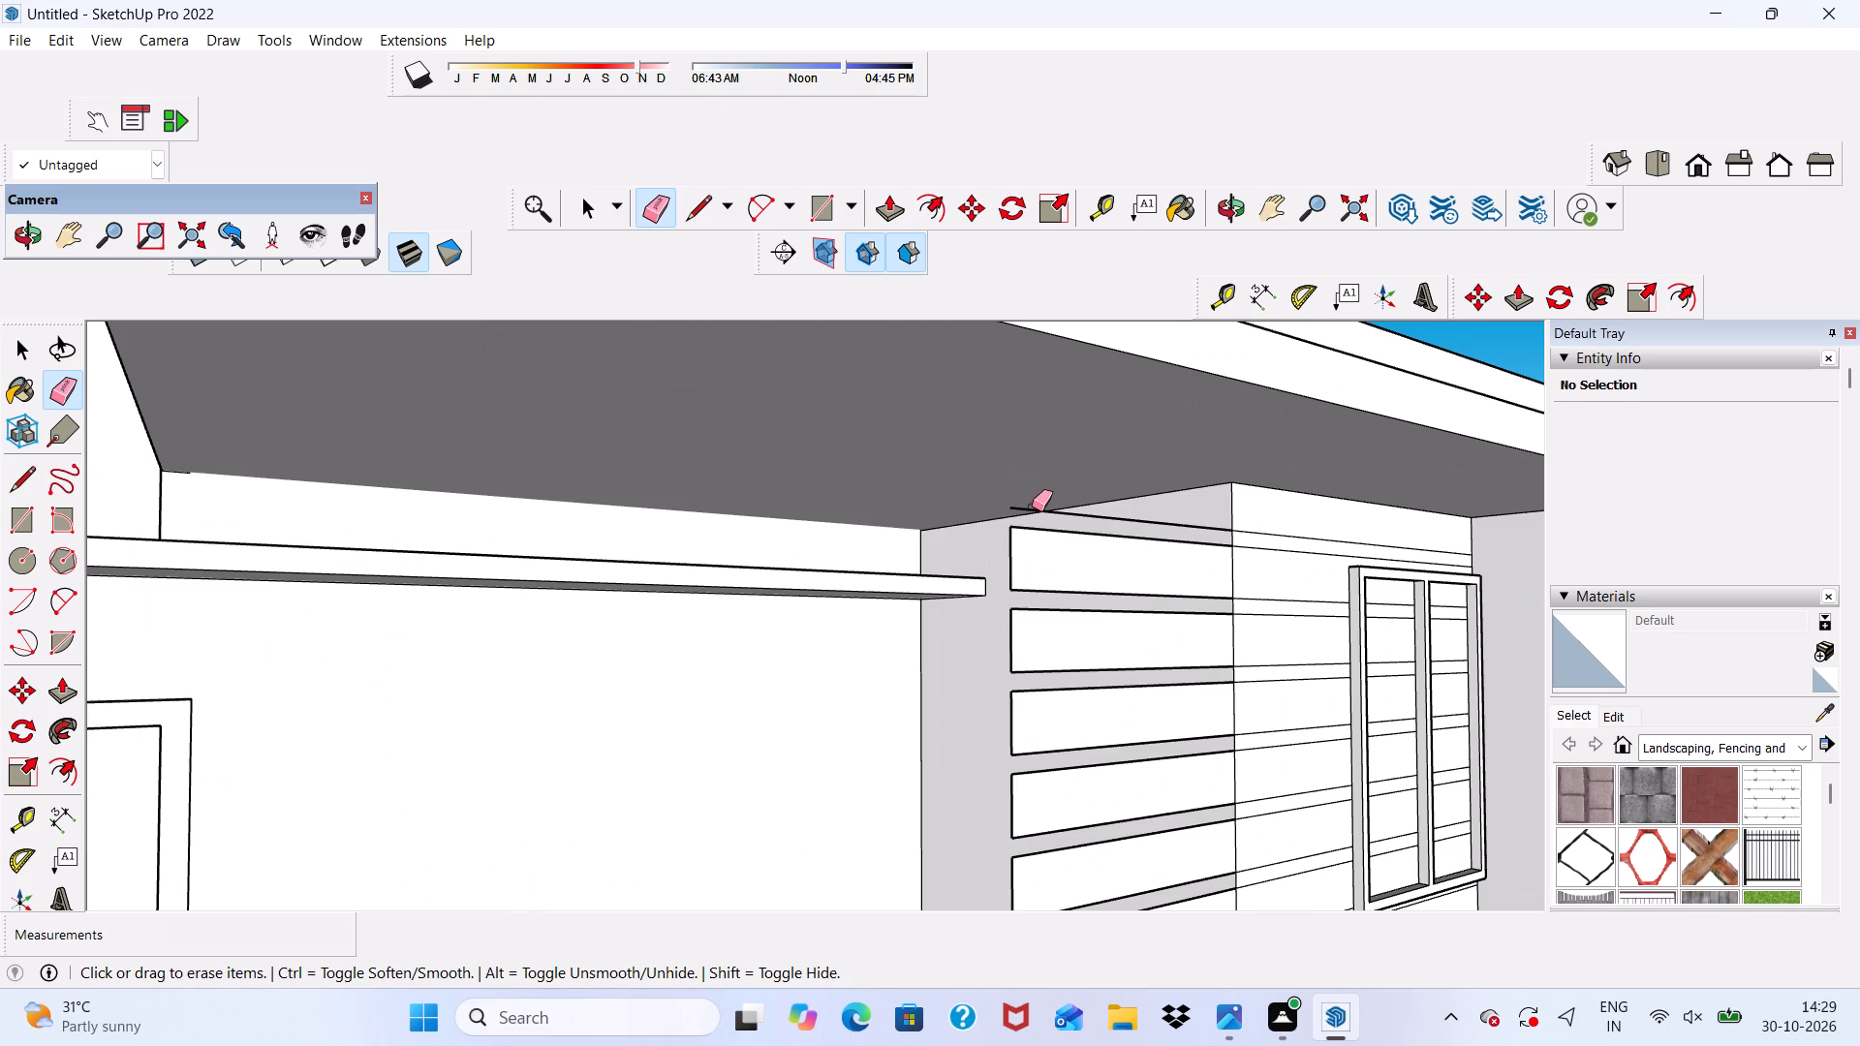
drag(1032, 507, 1040, 559)
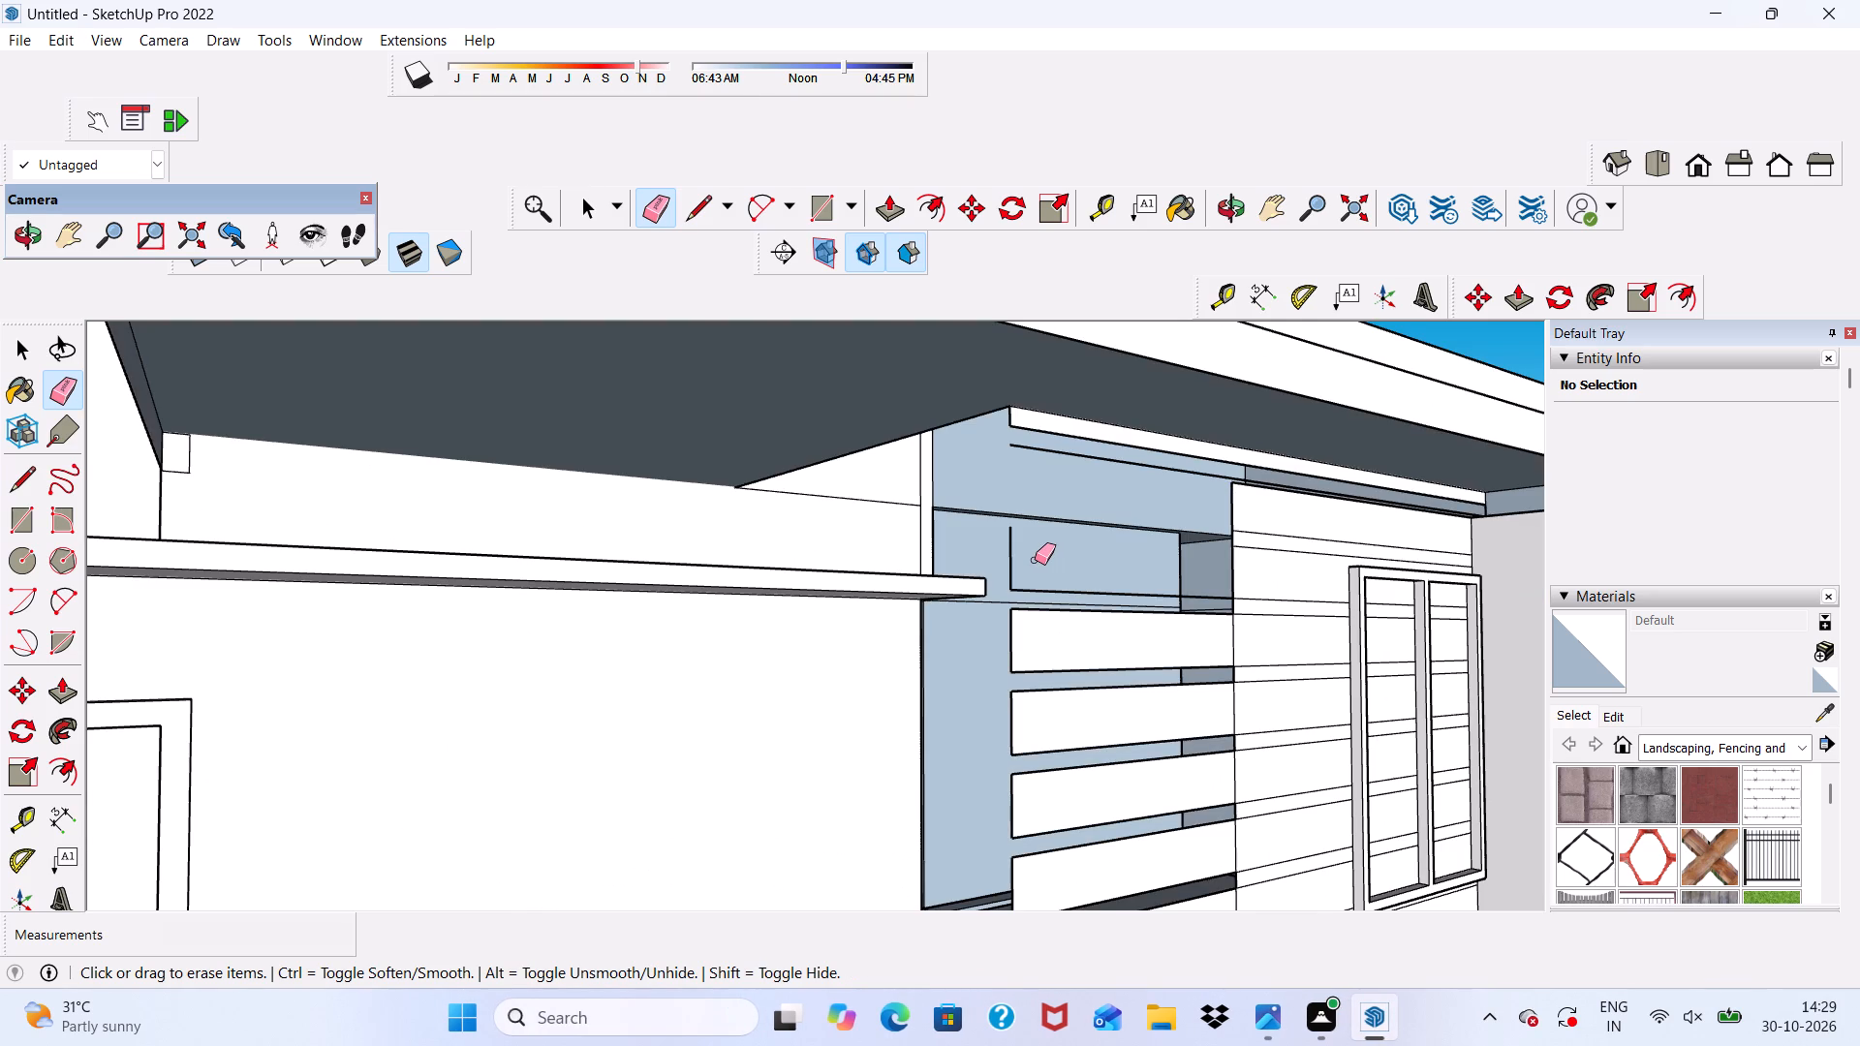
key(ctrl+z)
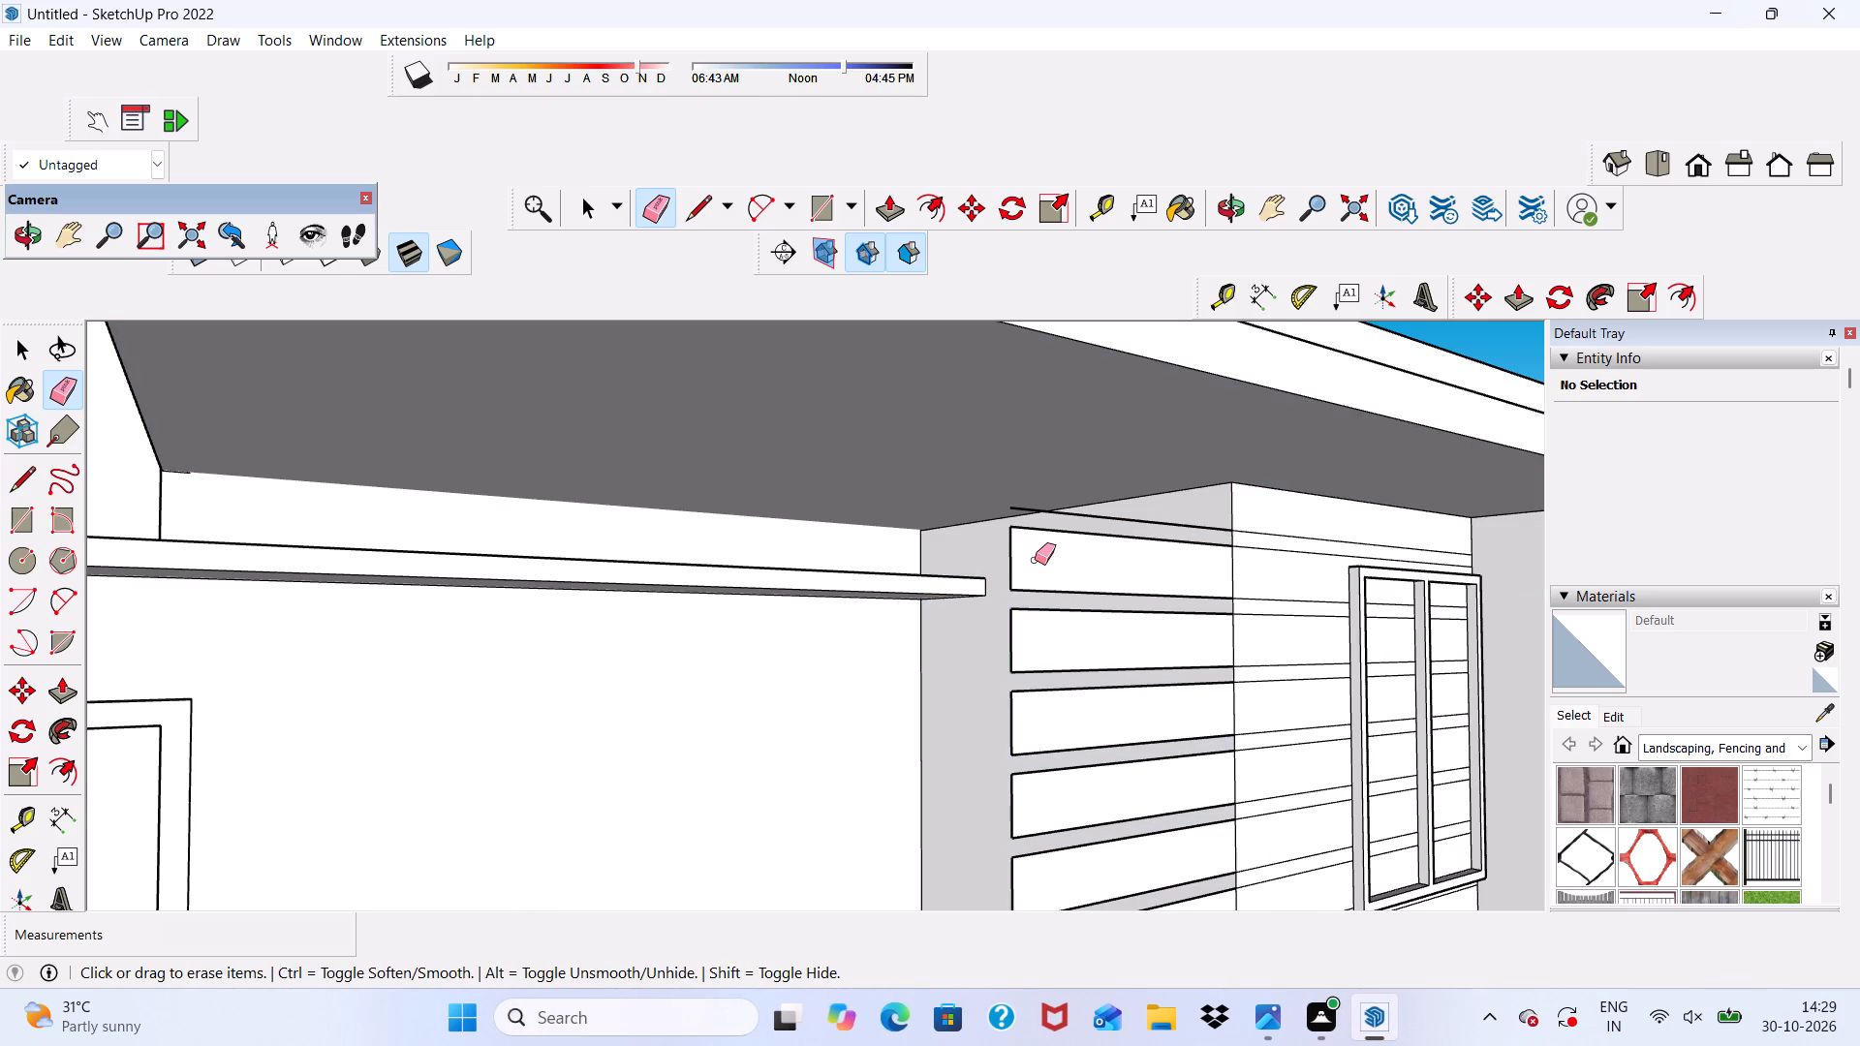
Erase the long horizontal edges of the upper free-standing strips crossing the balcony opening beneath the roof slab.
scroll(1036, 560, up, 12)
drag(1197, 549, 1209, 577)
click(1209, 581)
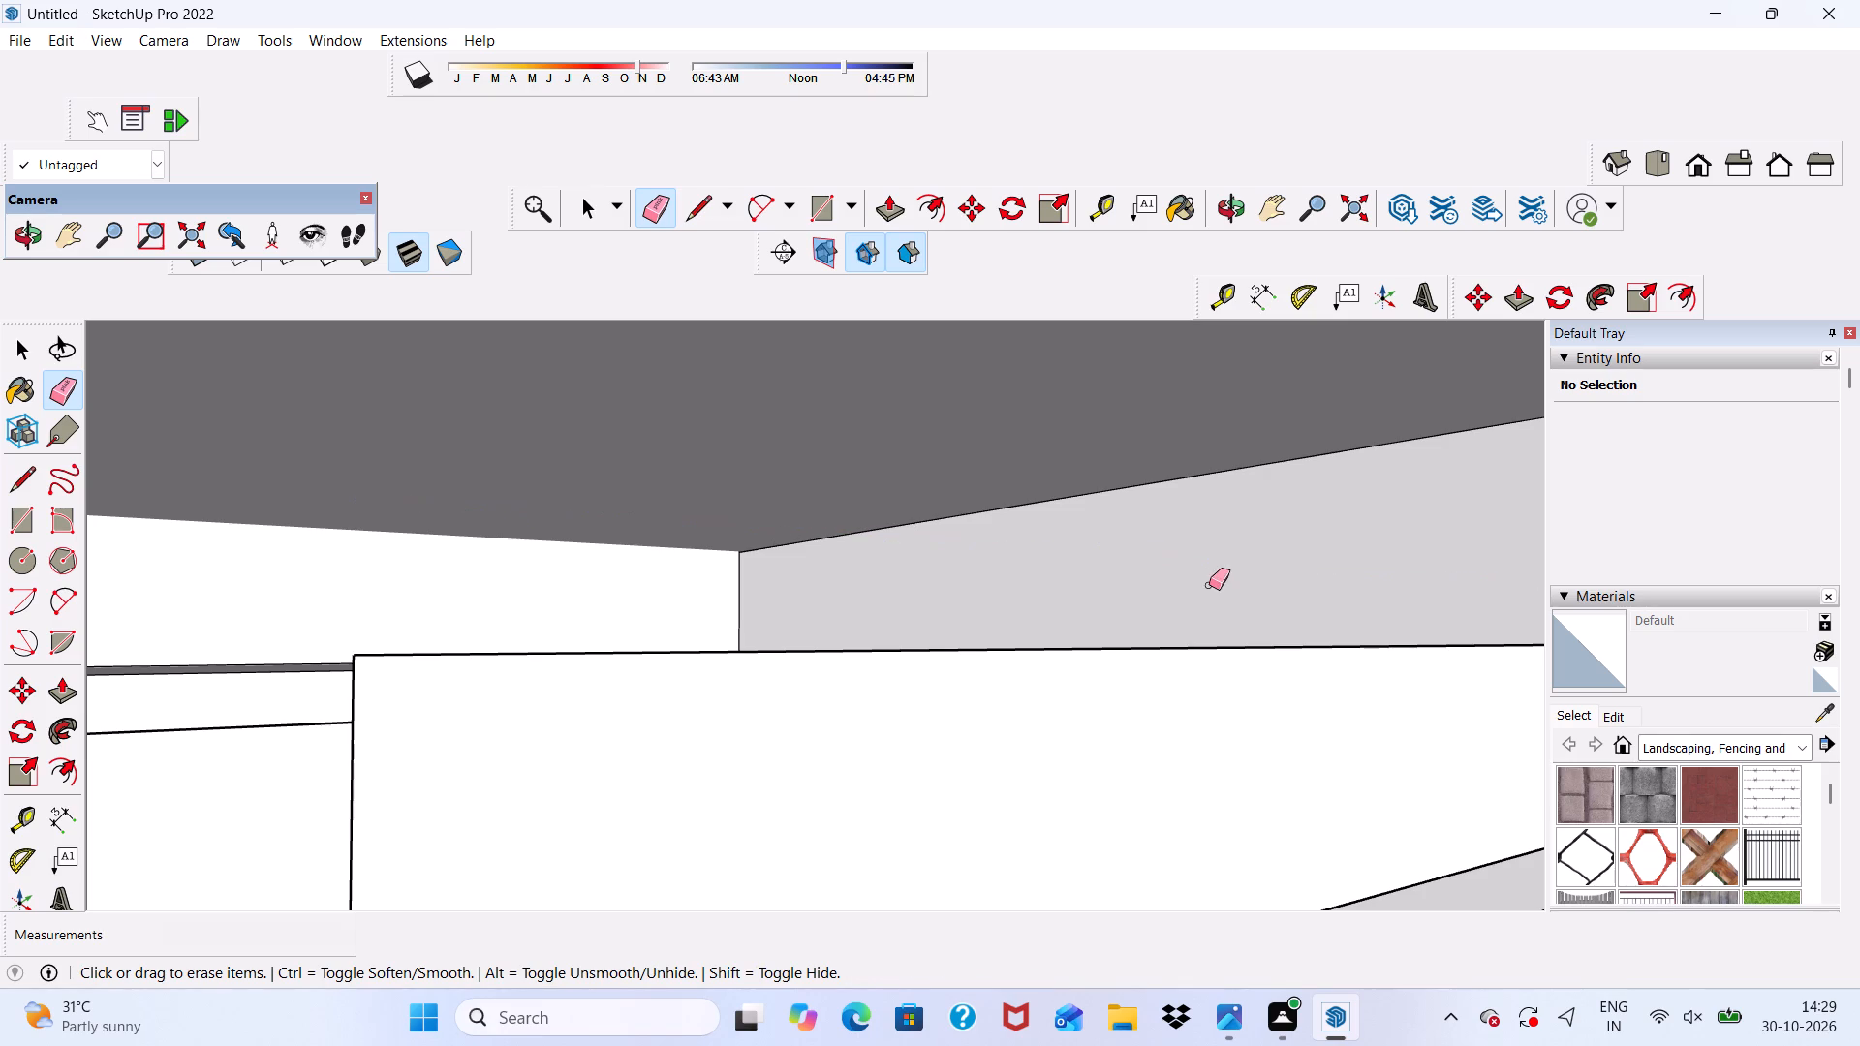
drag(1202, 614, 1216, 672)
scroll(1147, 554, down, 14)
drag(1154, 621, 1166, 672)
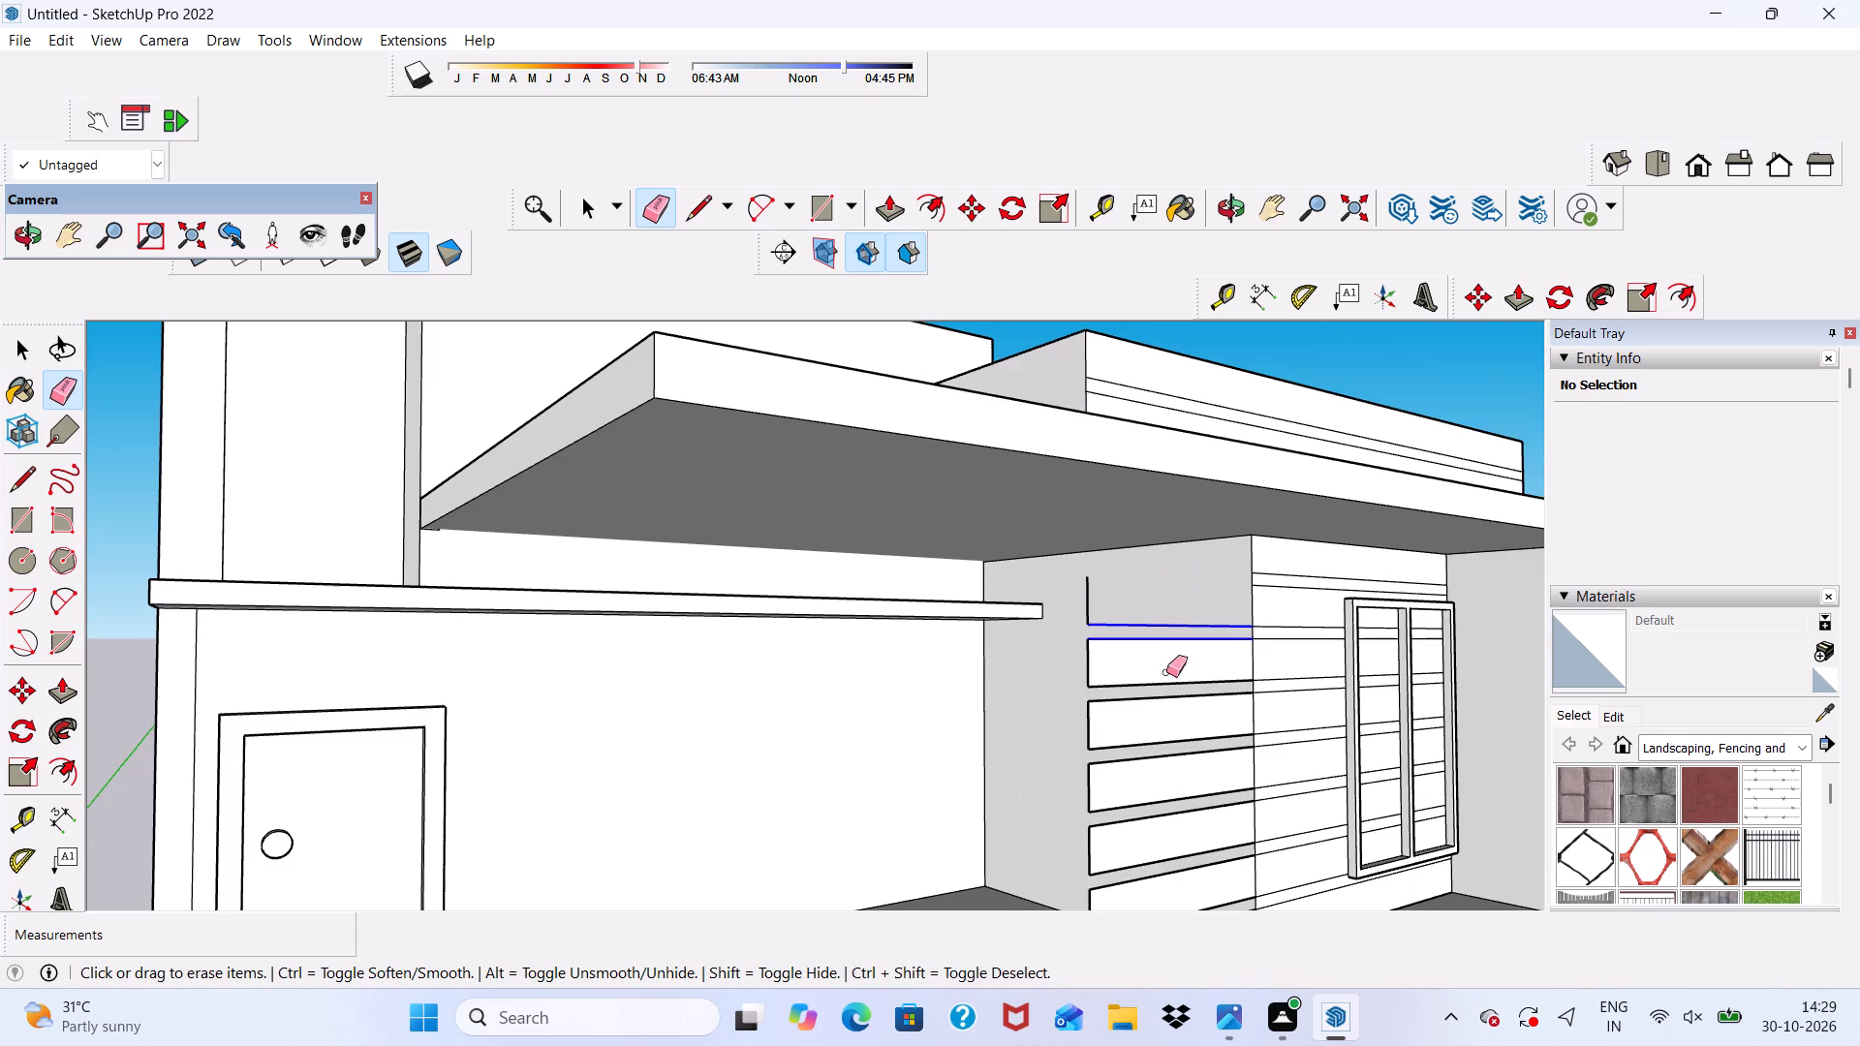
drag(1166, 672, 1173, 722)
scroll(1134, 648, up, 1)
drag(1131, 663, 1140, 737)
scroll(1100, 612, down, 6)
scroll(1100, 665, up, 5)
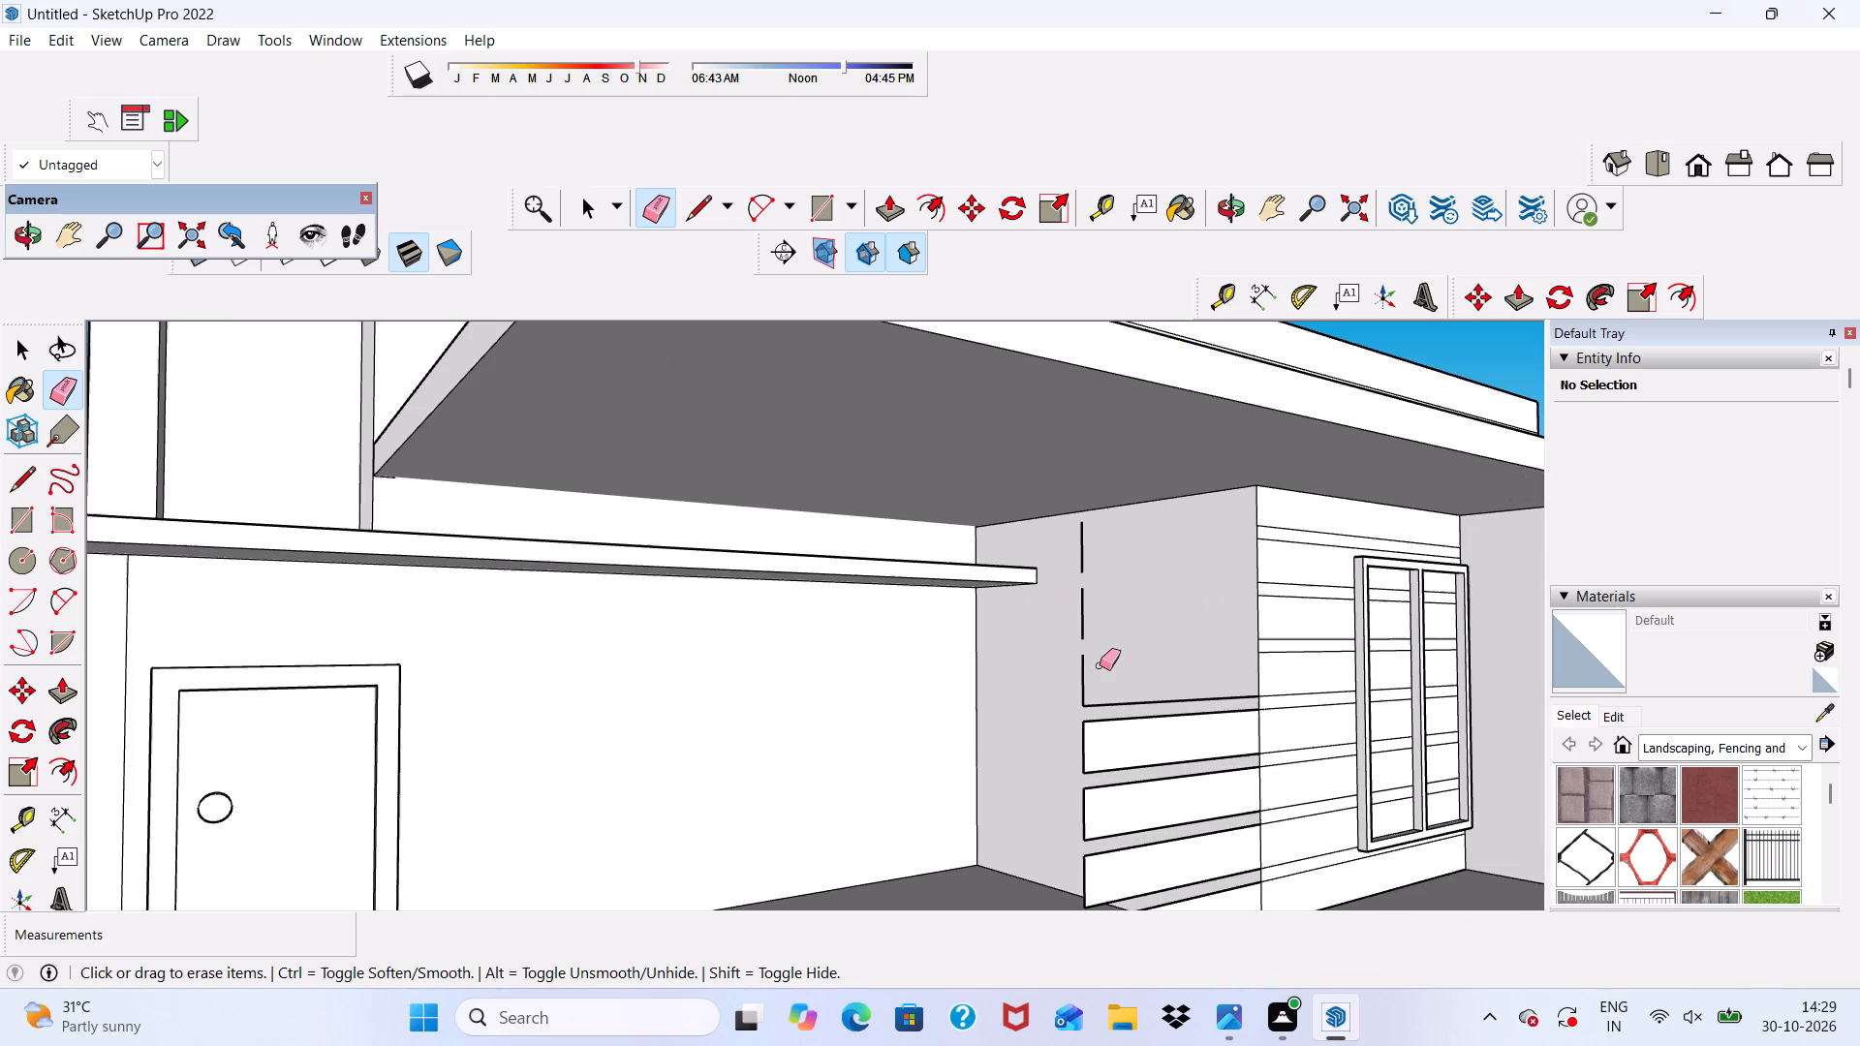
Erase the long edges of the remaining free-standing strips down to the balcony floor, undoing any erasure that removes building faces.
drag(1142, 698, 1150, 766)
scroll(1115, 682, down, 6)
scroll(1119, 708, up, 4)
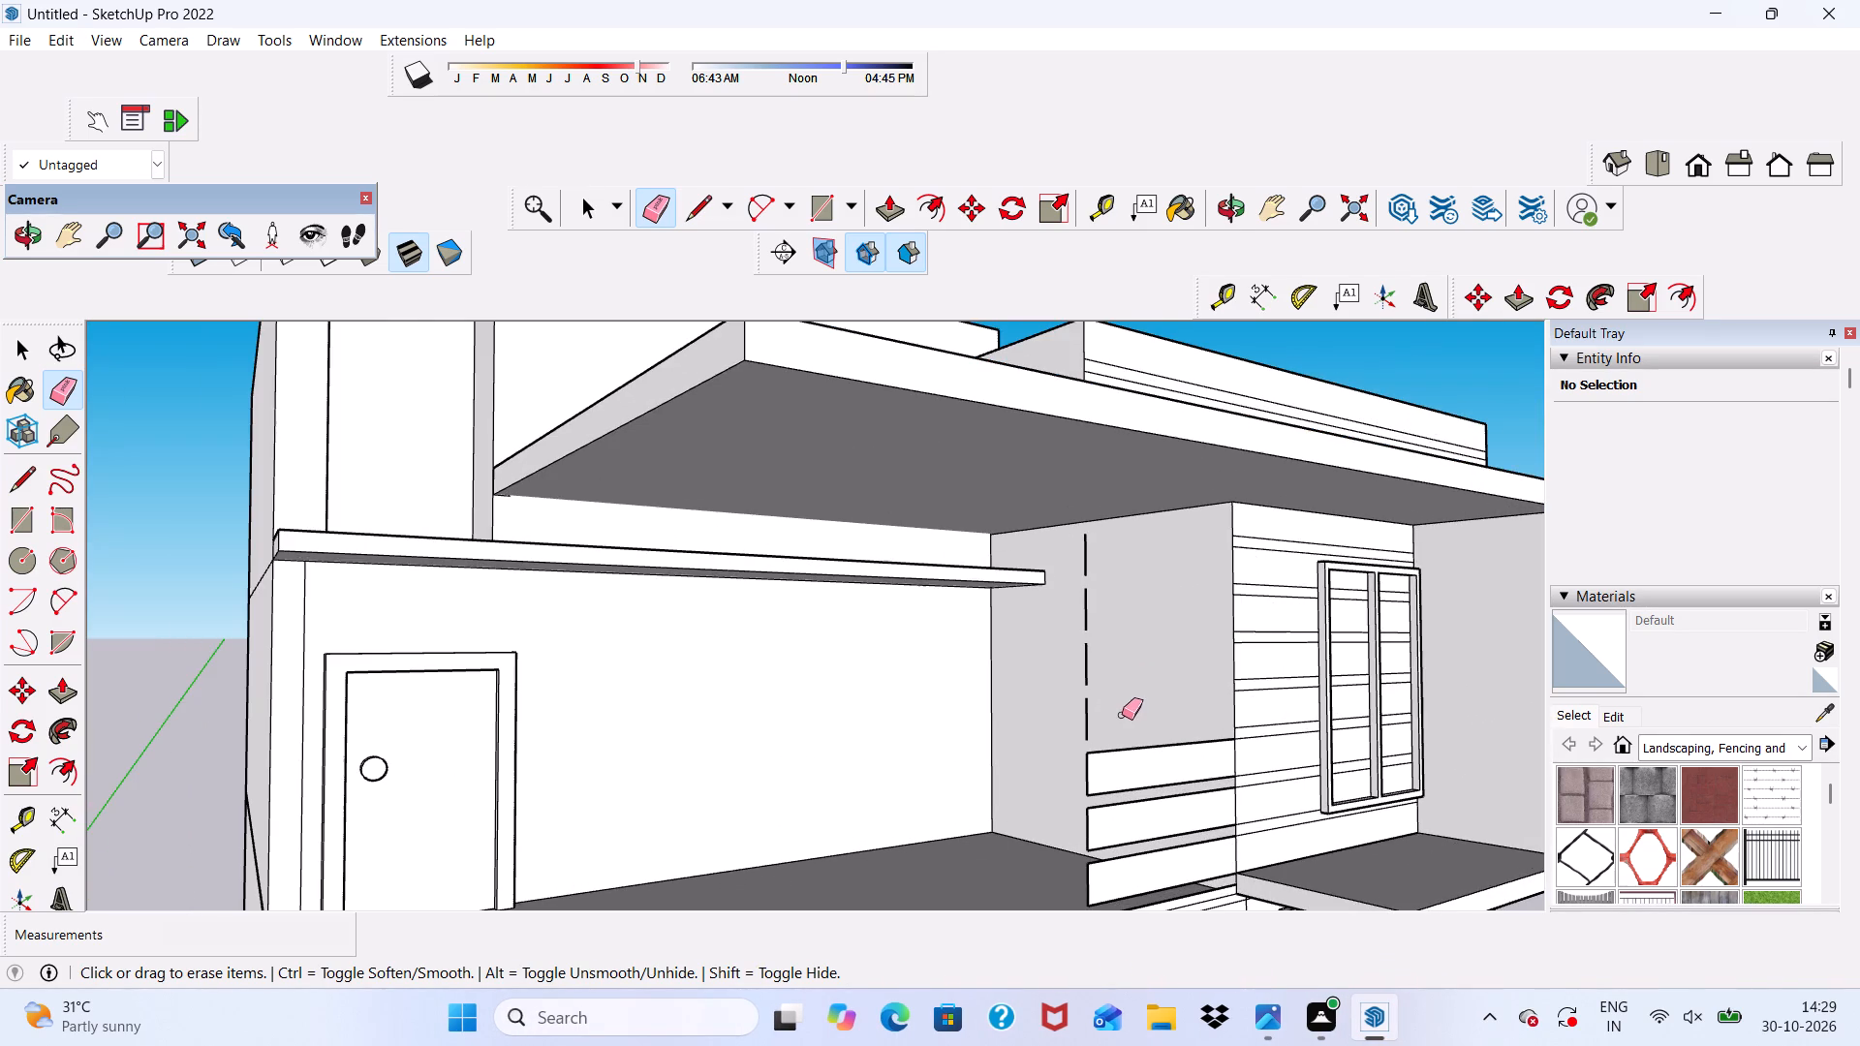
drag(1126, 733, 1135, 802)
scroll(1135, 800, down, 4)
scroll(1127, 754, up, 6)
scroll(1106, 687, down, 8)
scroll(1155, 748, up, 8)
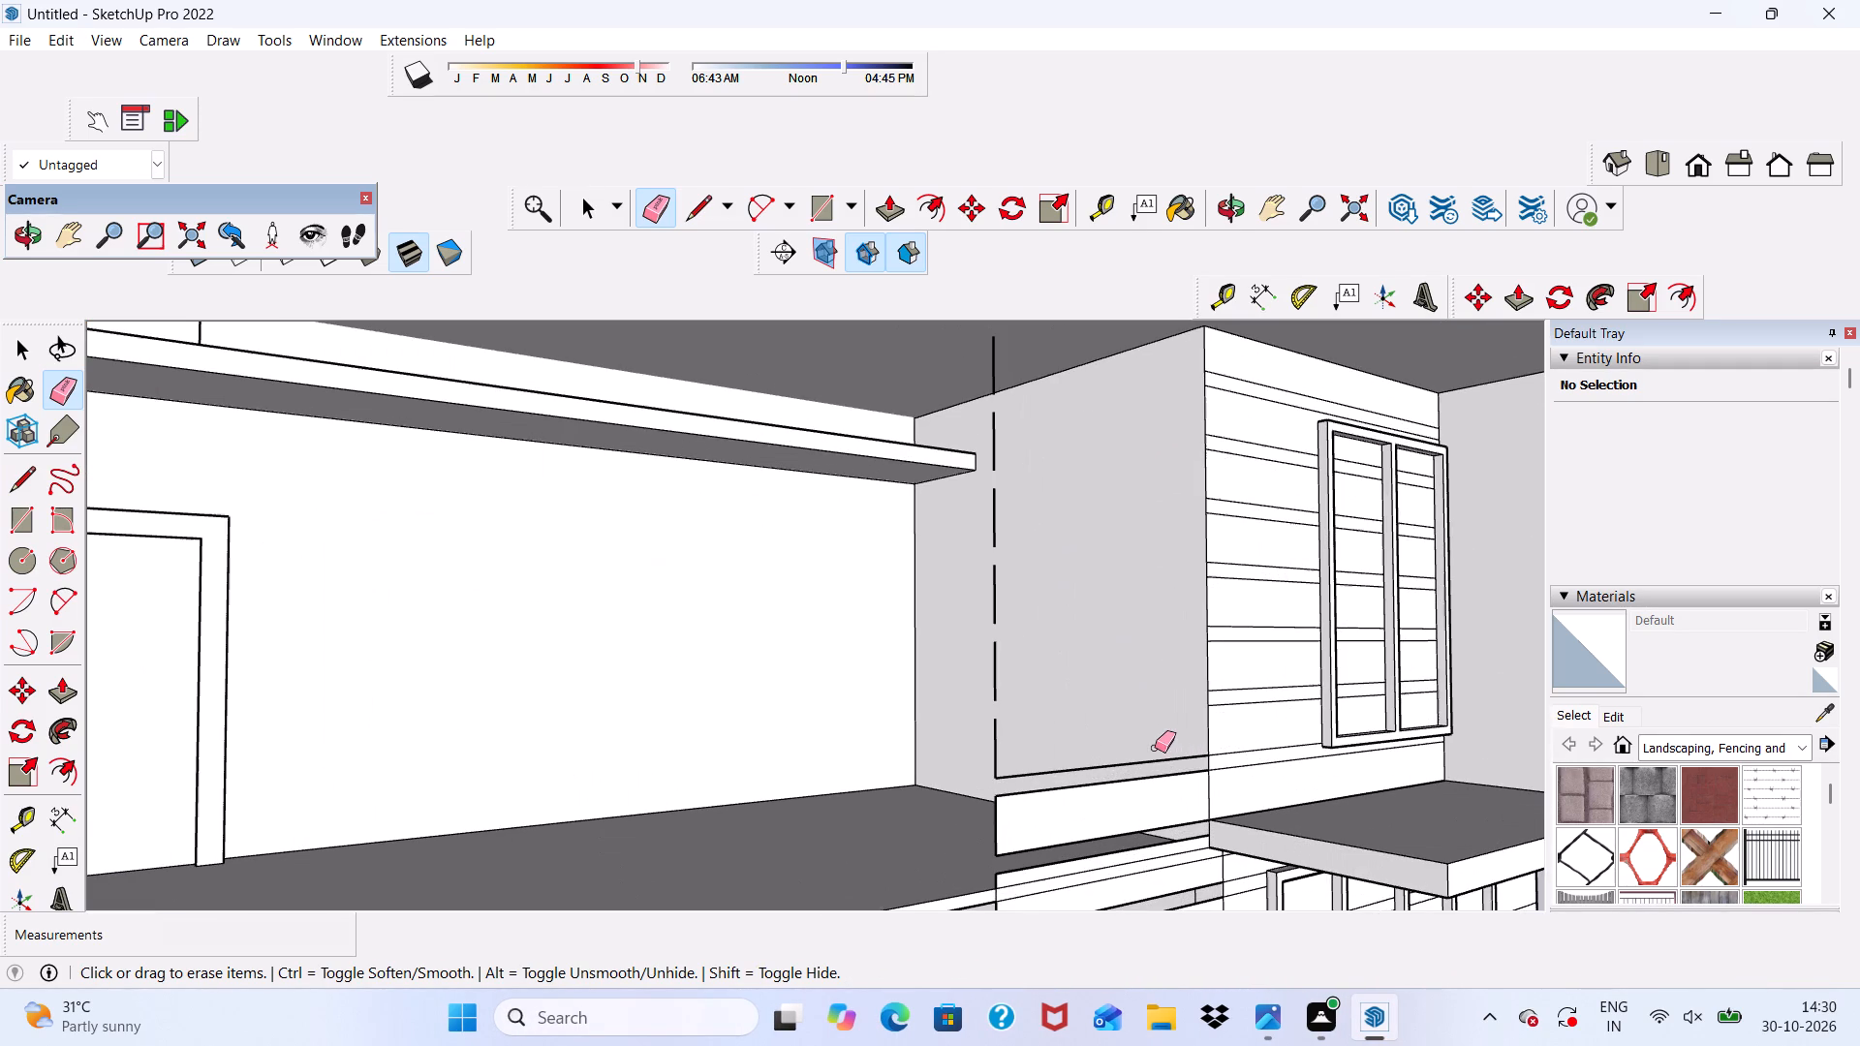
drag(1155, 750, 1144, 814)
scroll(1039, 660, down, 7)
scroll(1054, 736, up, 6)
drag(1056, 741, 1063, 762)
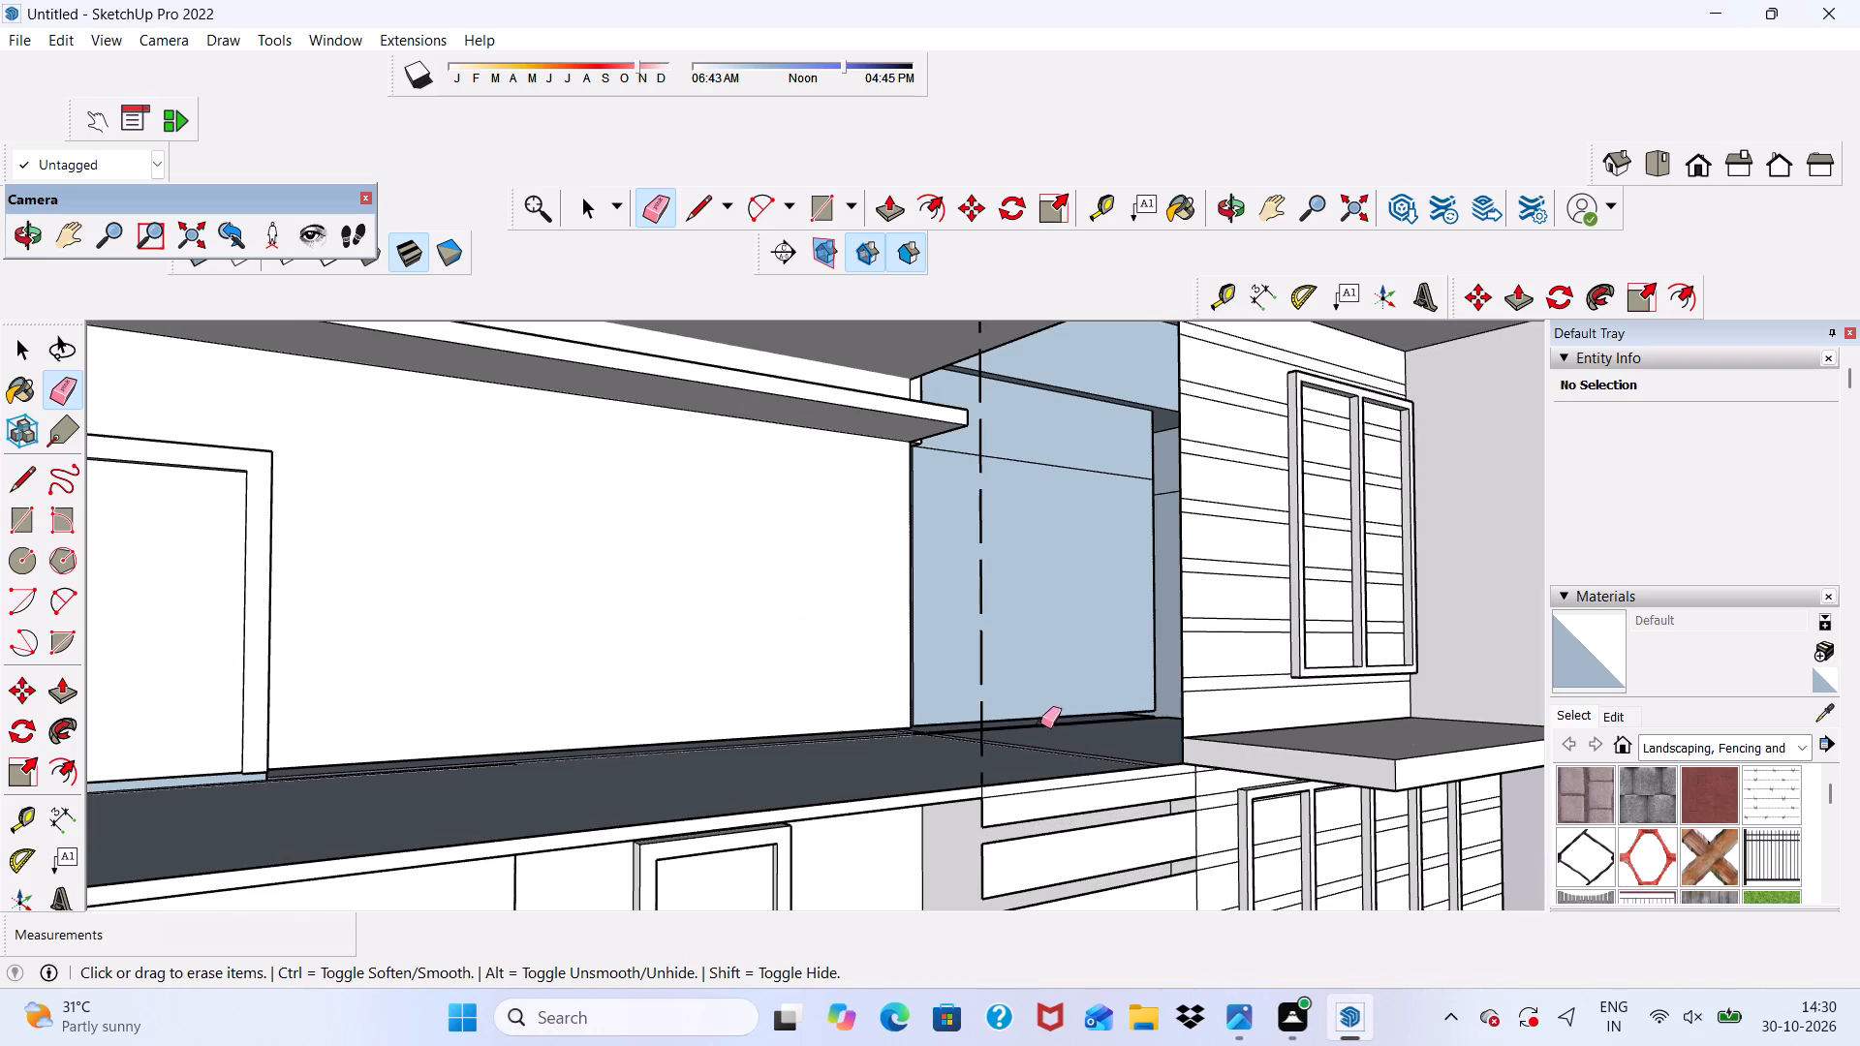
key(ctrl+z)
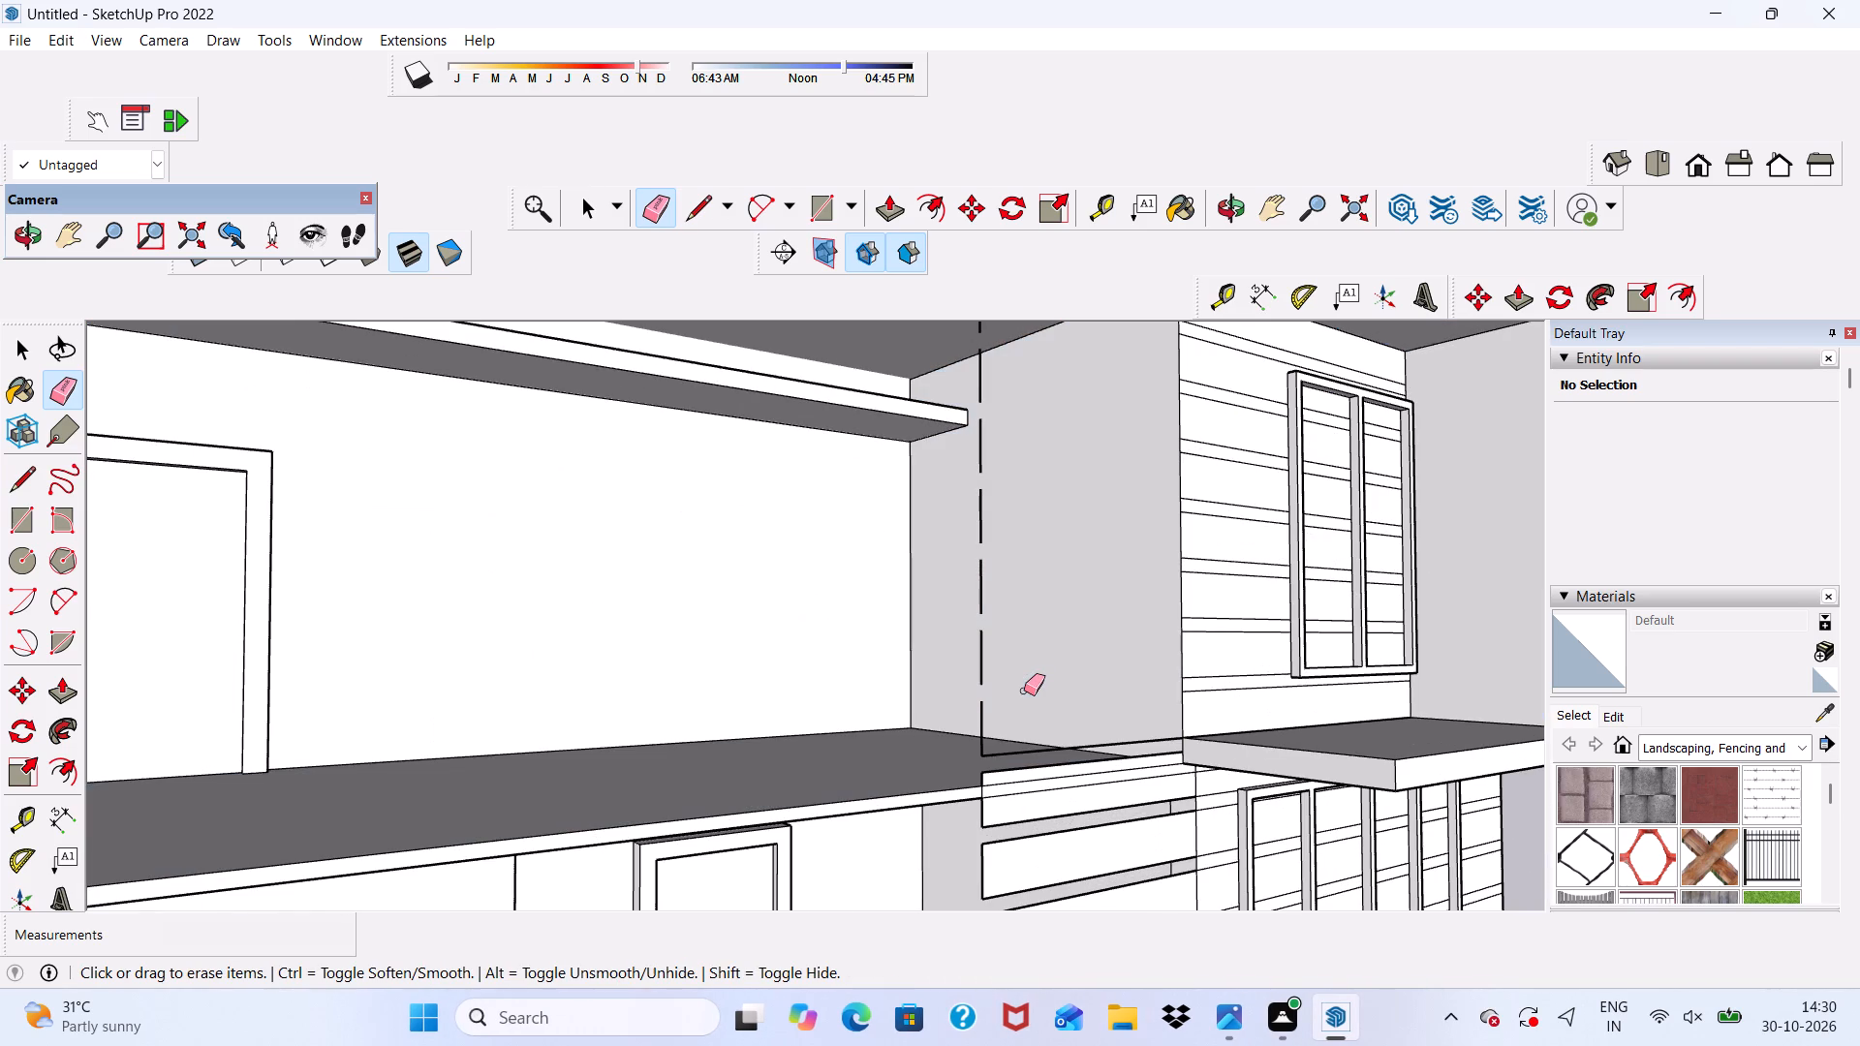
Erase the leftover short vertical strip-end edges between the balcony floor and the ledge above the door.
scroll(424, 296, down, 1)
scroll(1001, 648, up, 6)
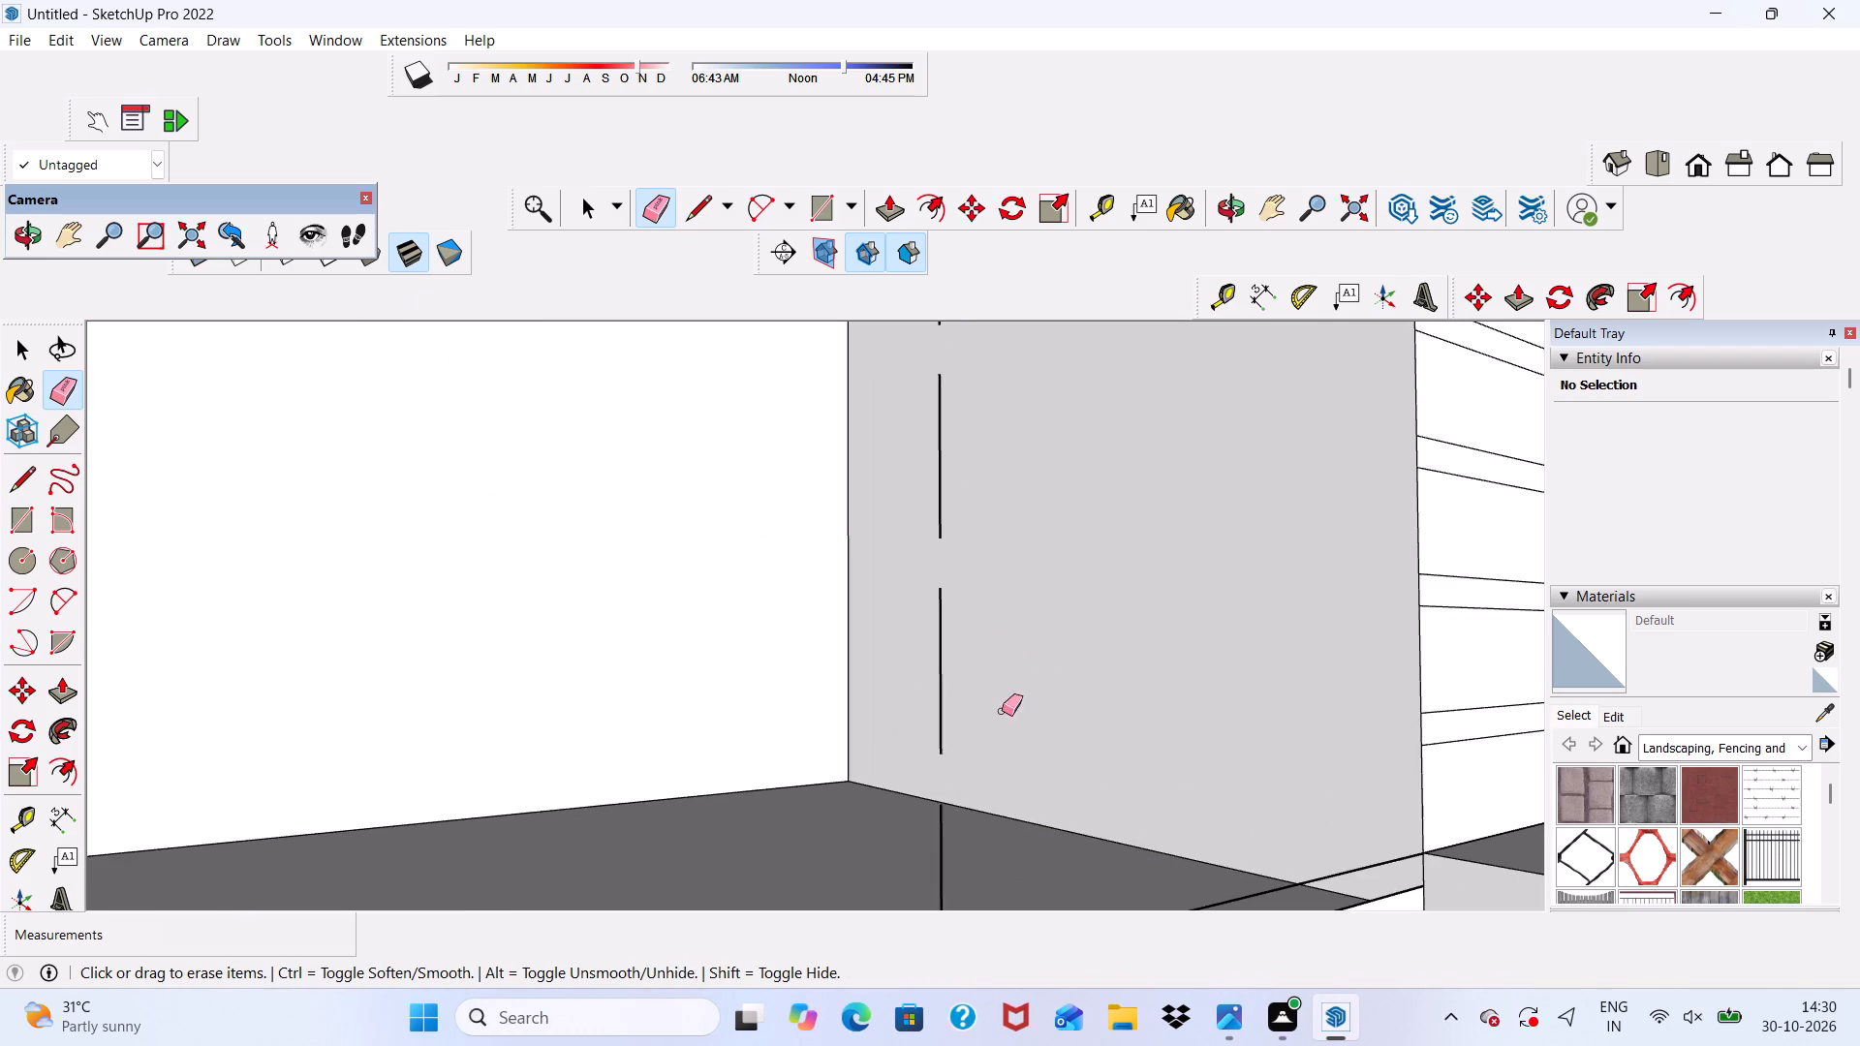
scroll(909, 627, down, 6)
scroll(1030, 782, up, 3)
click(1019, 730)
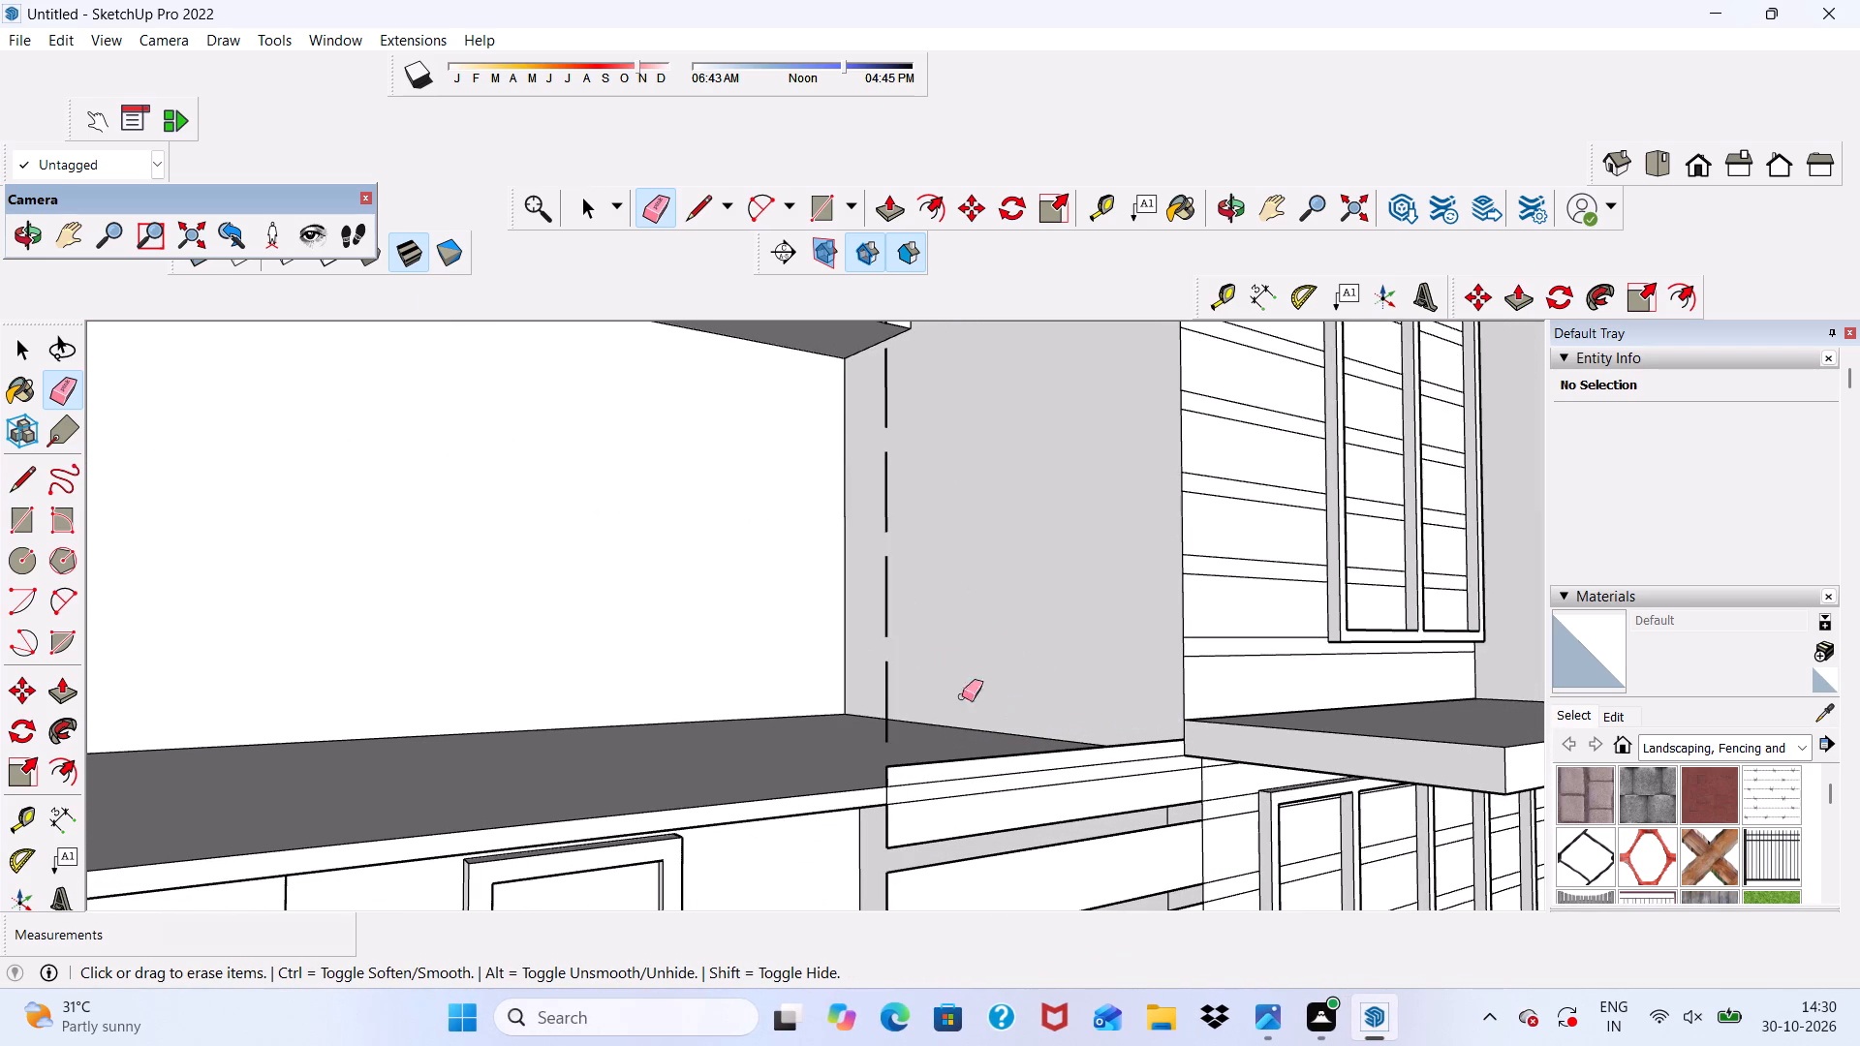
drag(873, 670, 896, 688)
drag(884, 634, 888, 607)
click(883, 508)
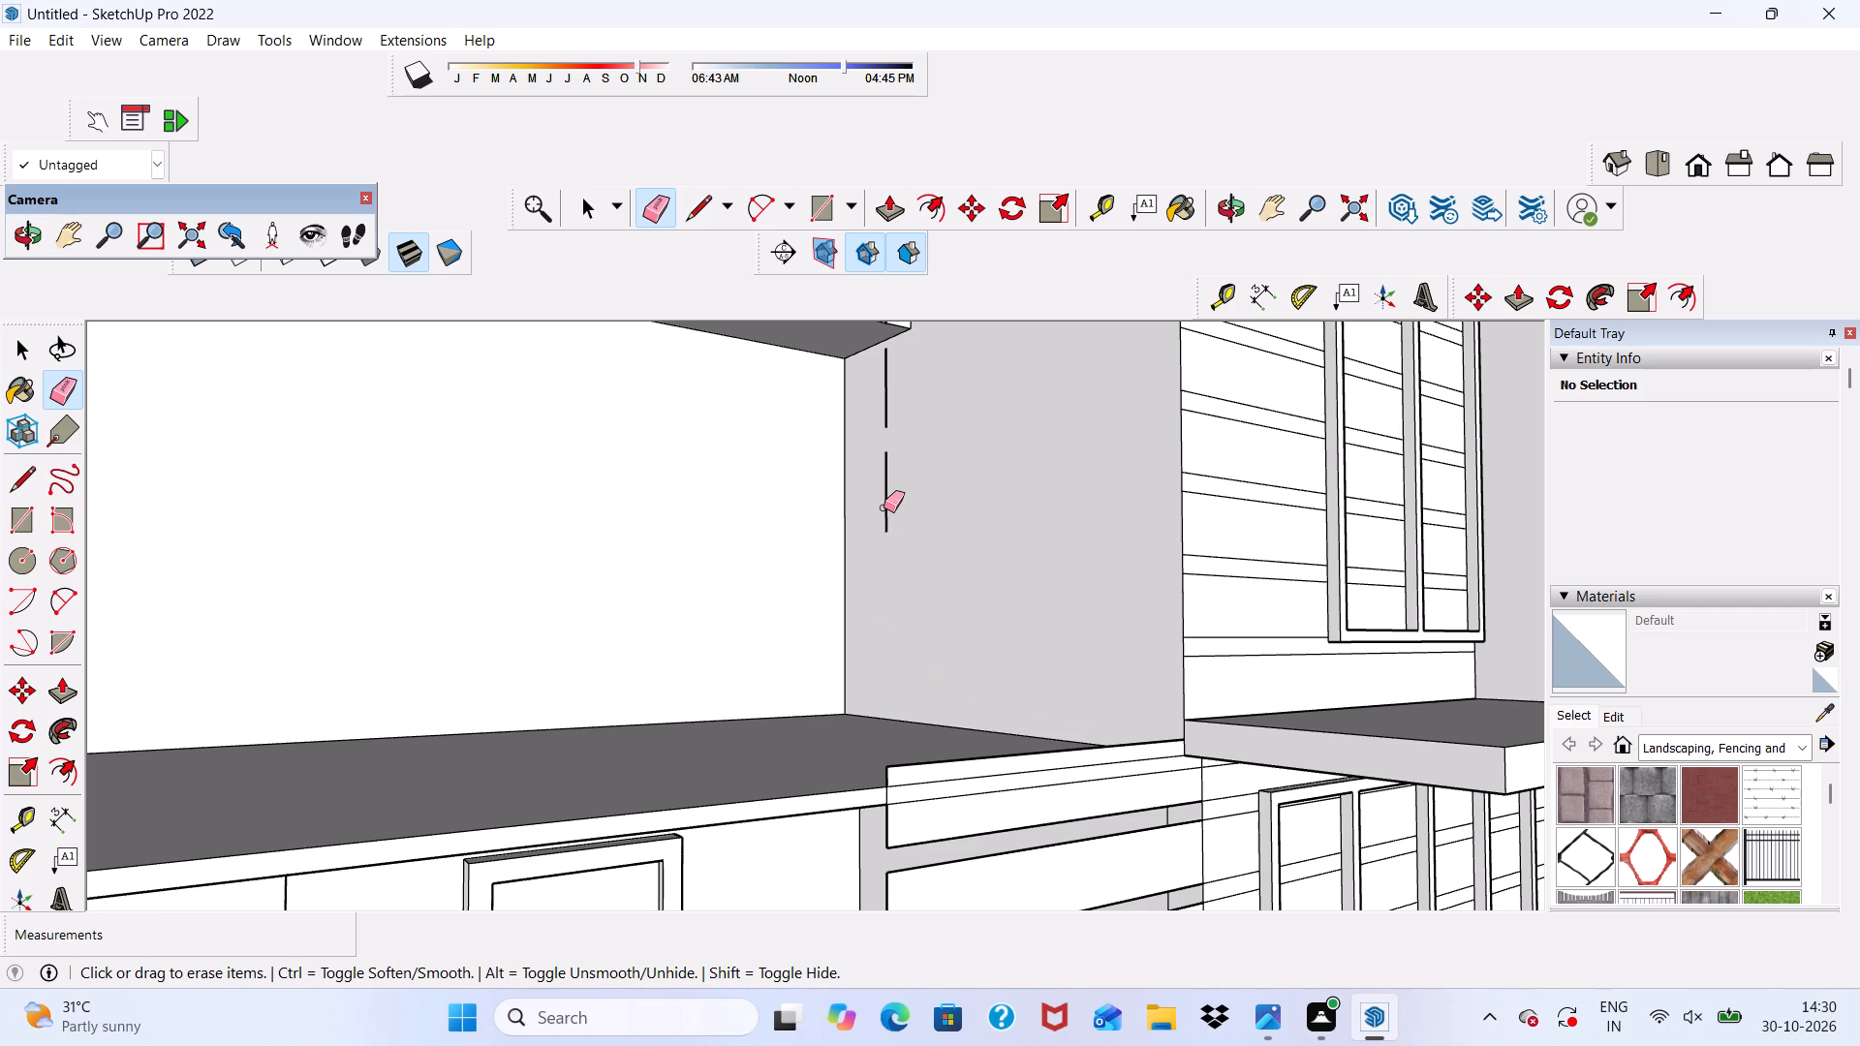
scroll(883, 508, down, 7)
click(891, 491)
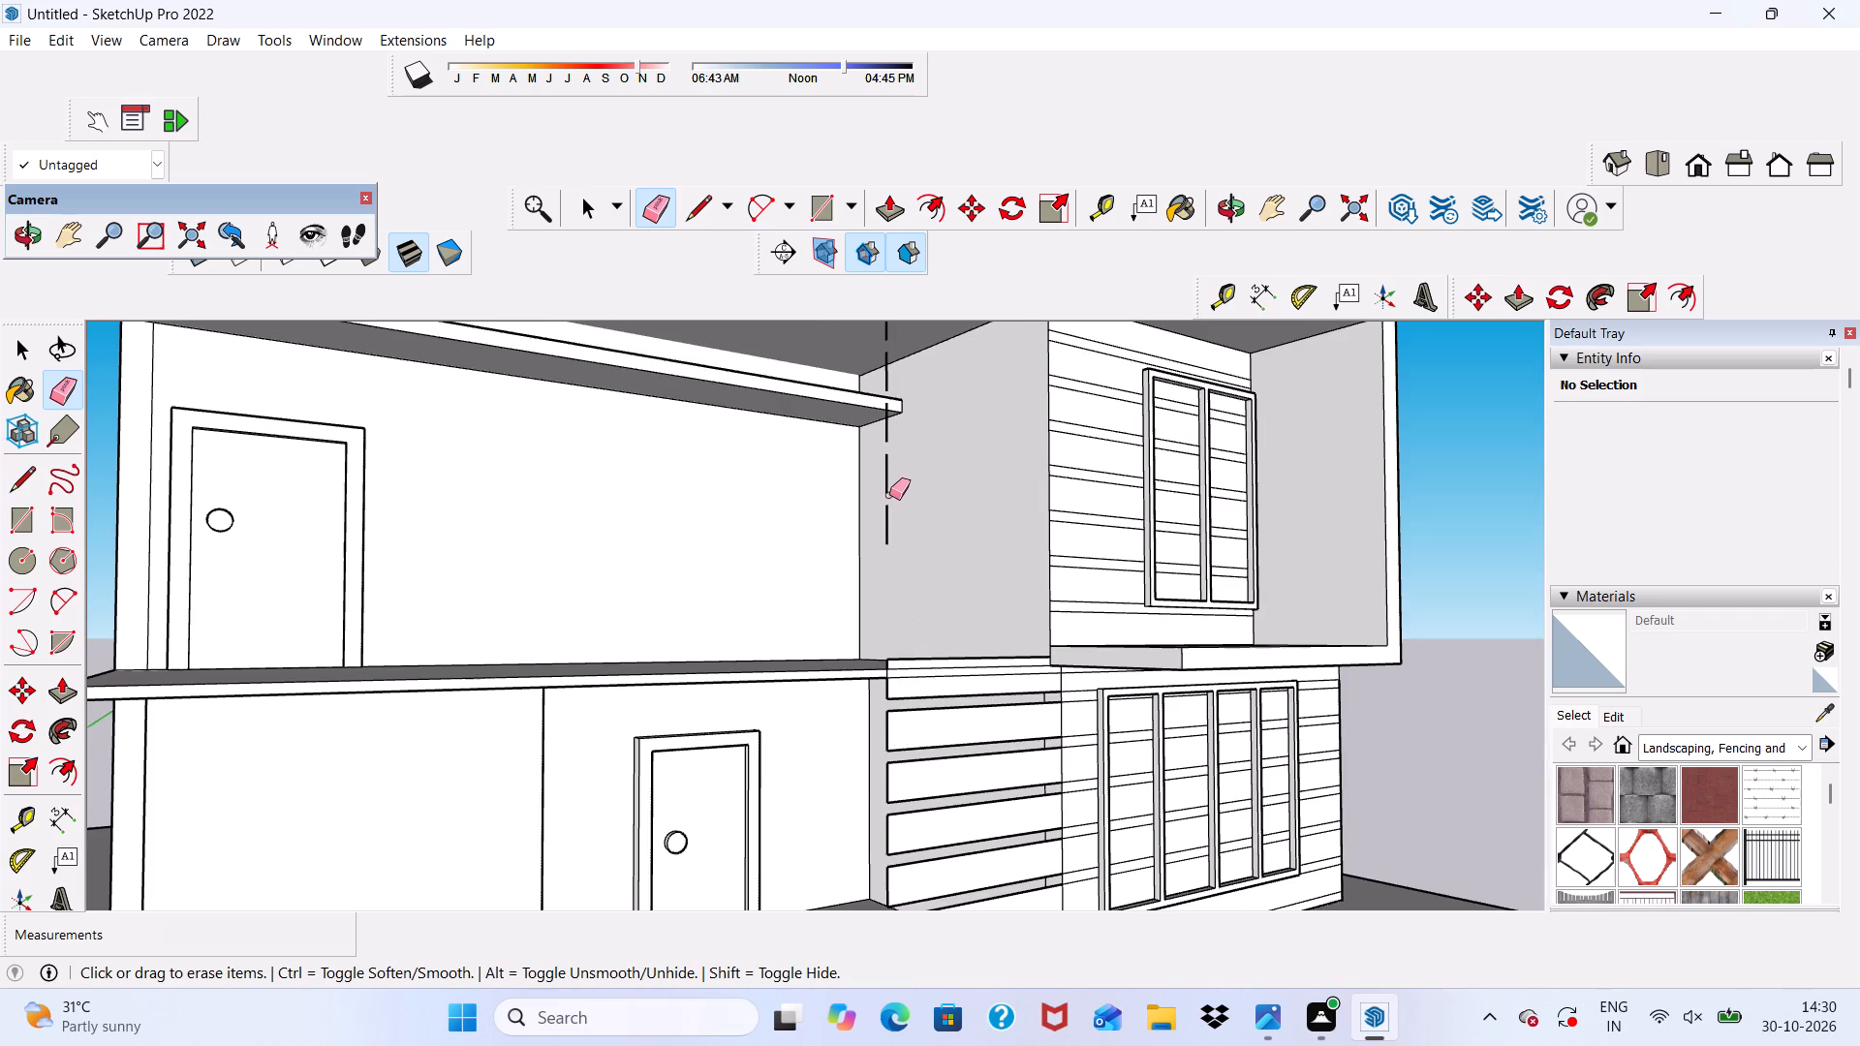
click(889, 495)
click(891, 532)
drag(893, 536, 886, 544)
Erase the remaining short vertical strip-end edges around the ledge and up to the roof slab's underside.
scroll(894, 431, up, 10)
click(879, 452)
scroll(879, 455, down, 5)
scroll(874, 395, up, 3)
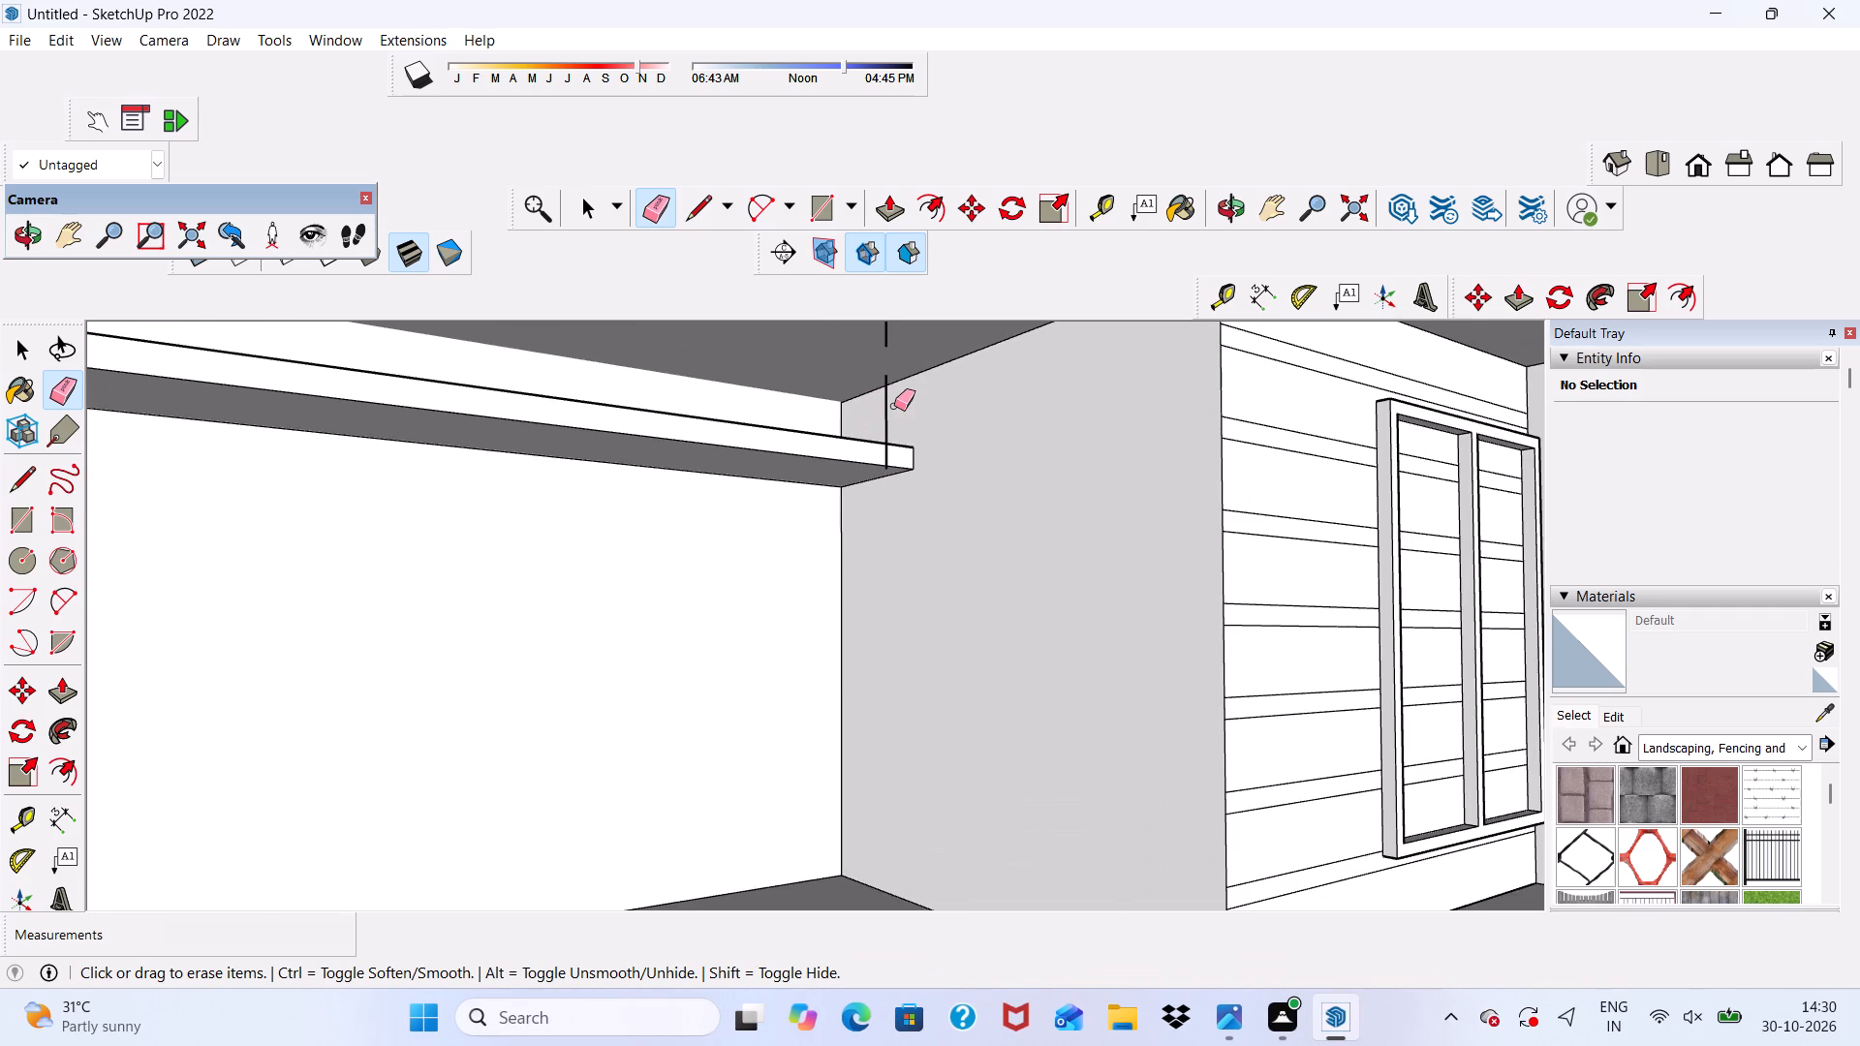
click(894, 406)
click(878, 406)
drag(878, 406, 891, 416)
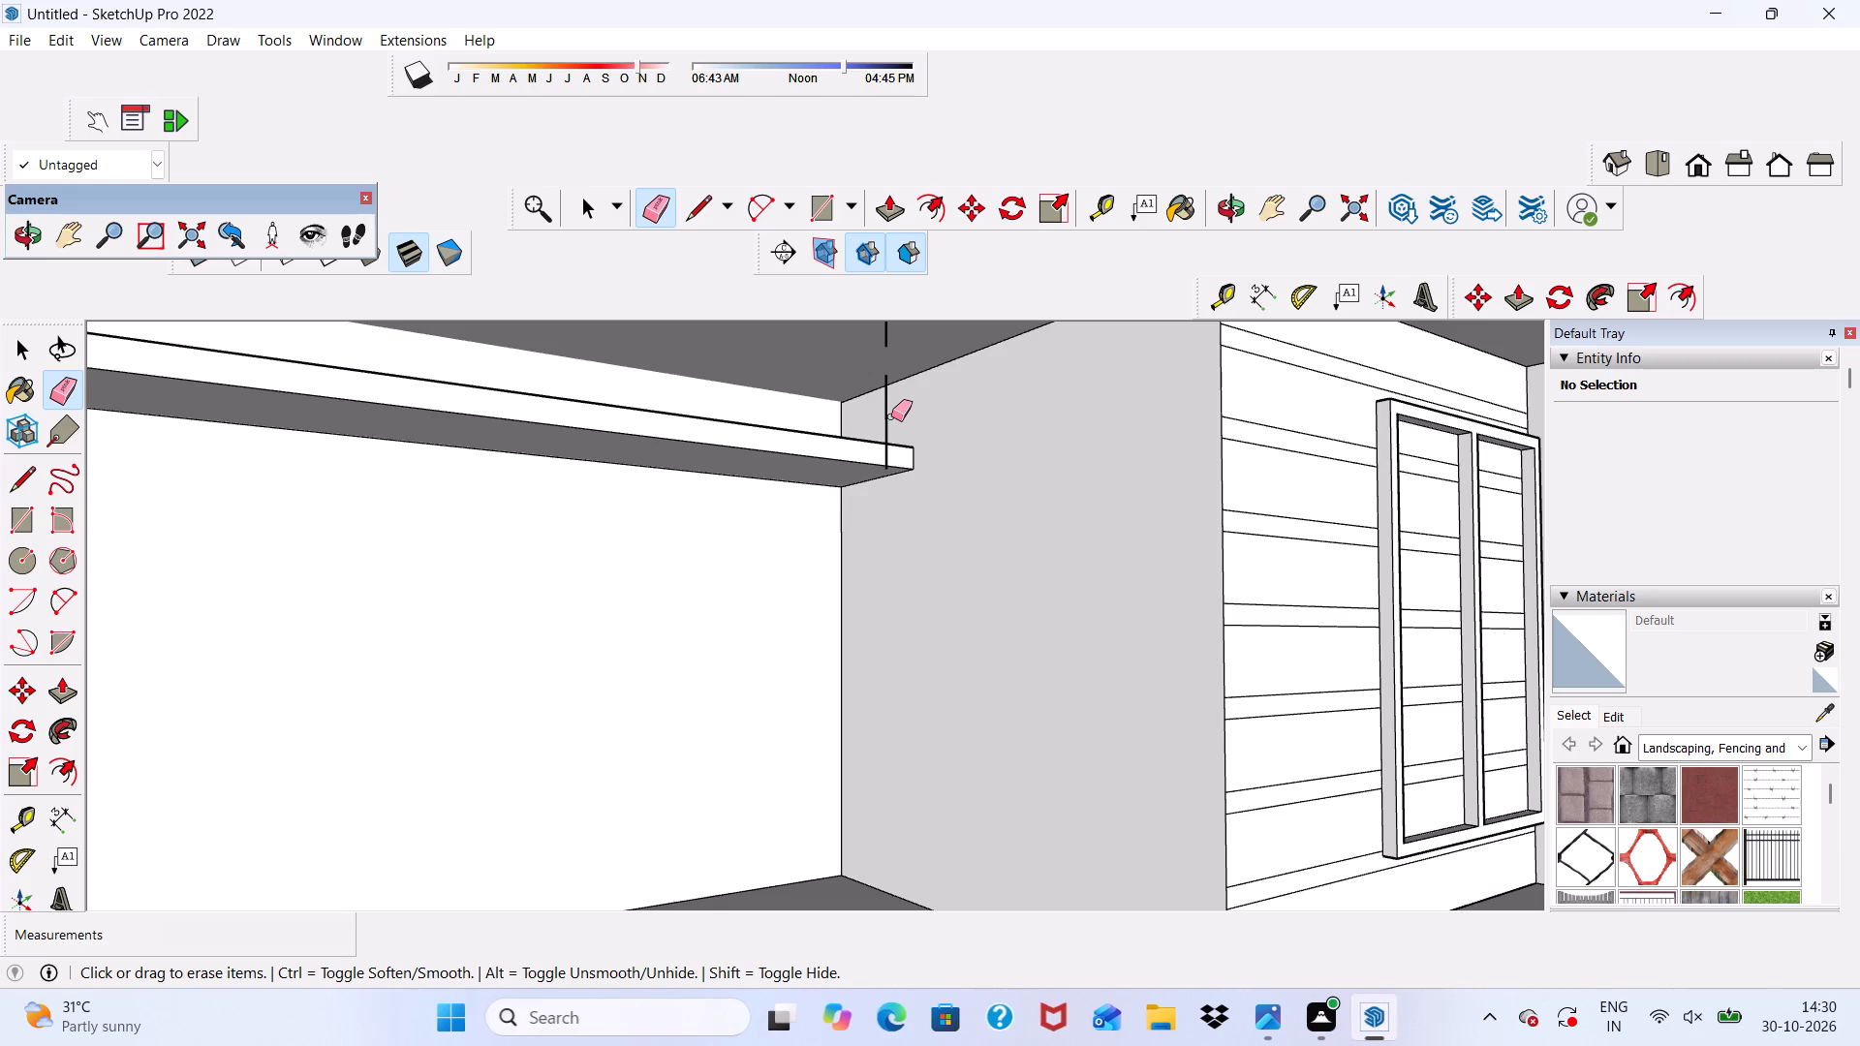
drag(891, 416, 881, 415)
scroll(881, 435, down, 7)
drag(877, 421, 886, 412)
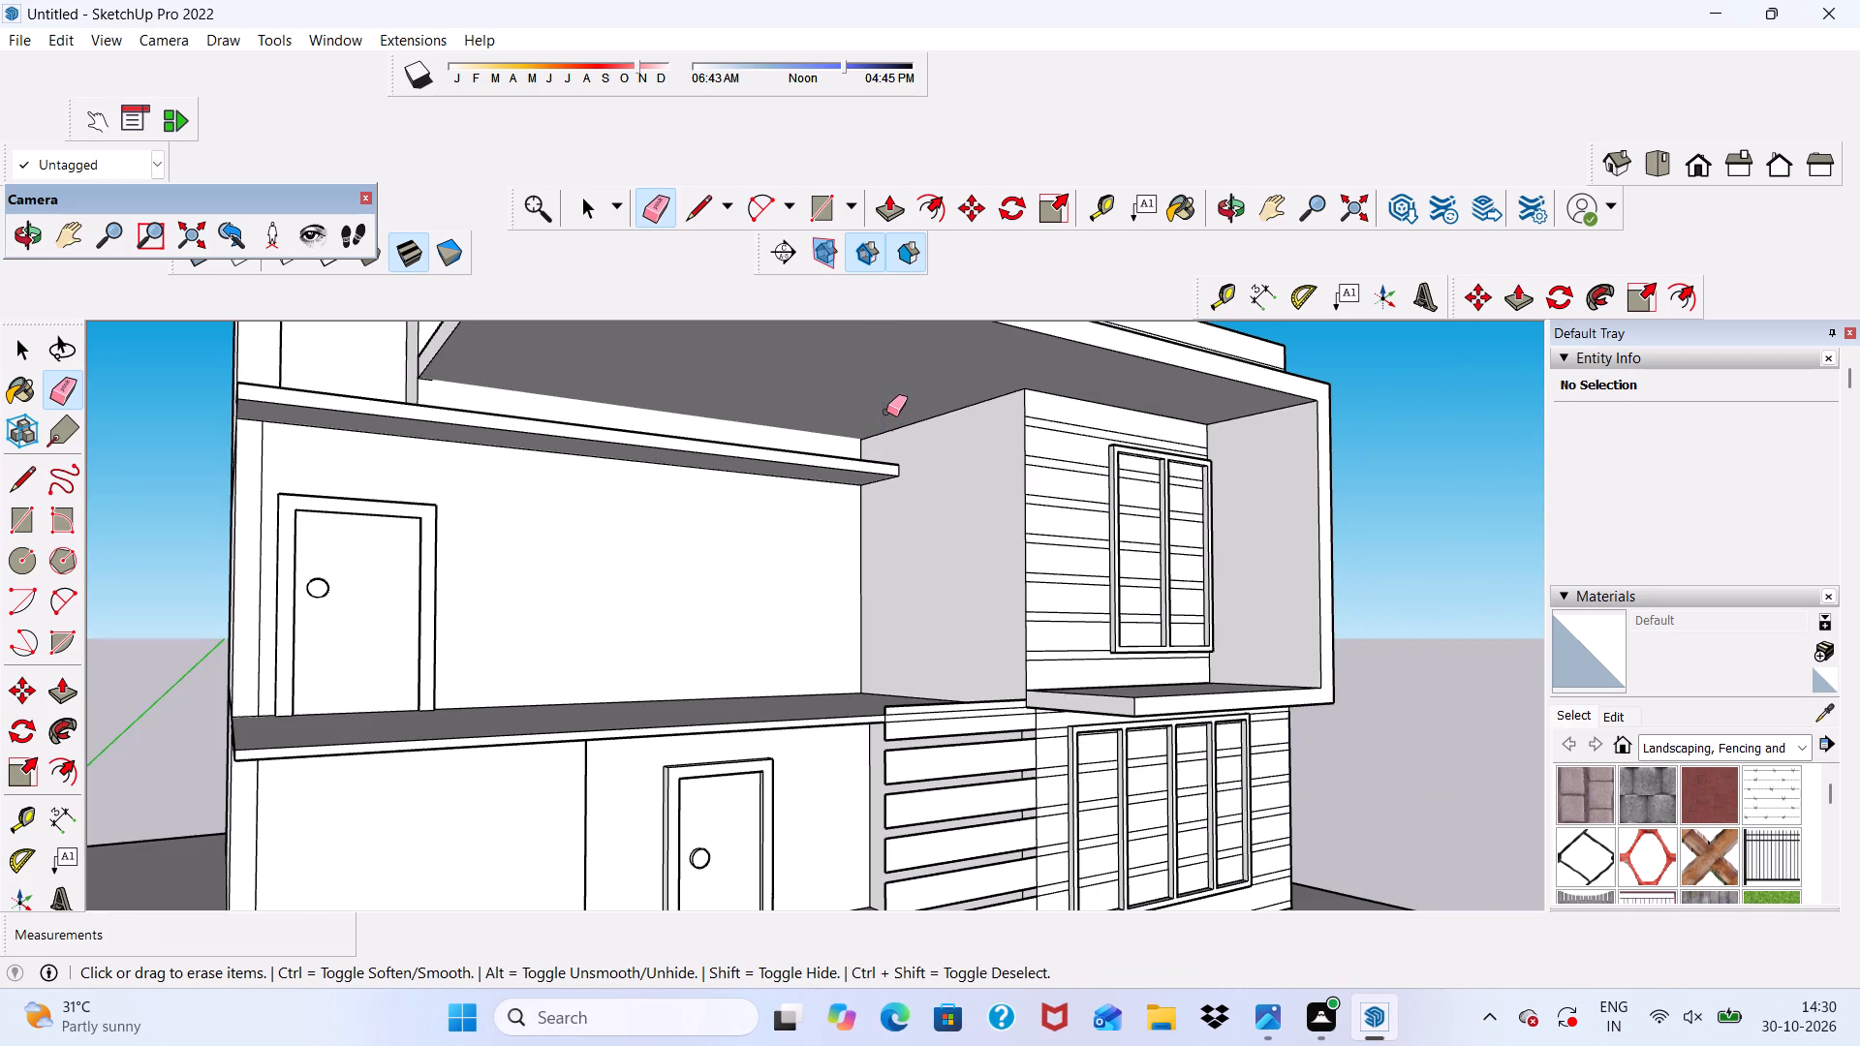
Erase the last leftover strip edge at the underside of the roof slab beside the balcony side wall.
scroll(827, 424, down, 6)
scroll(881, 419, up, 3)
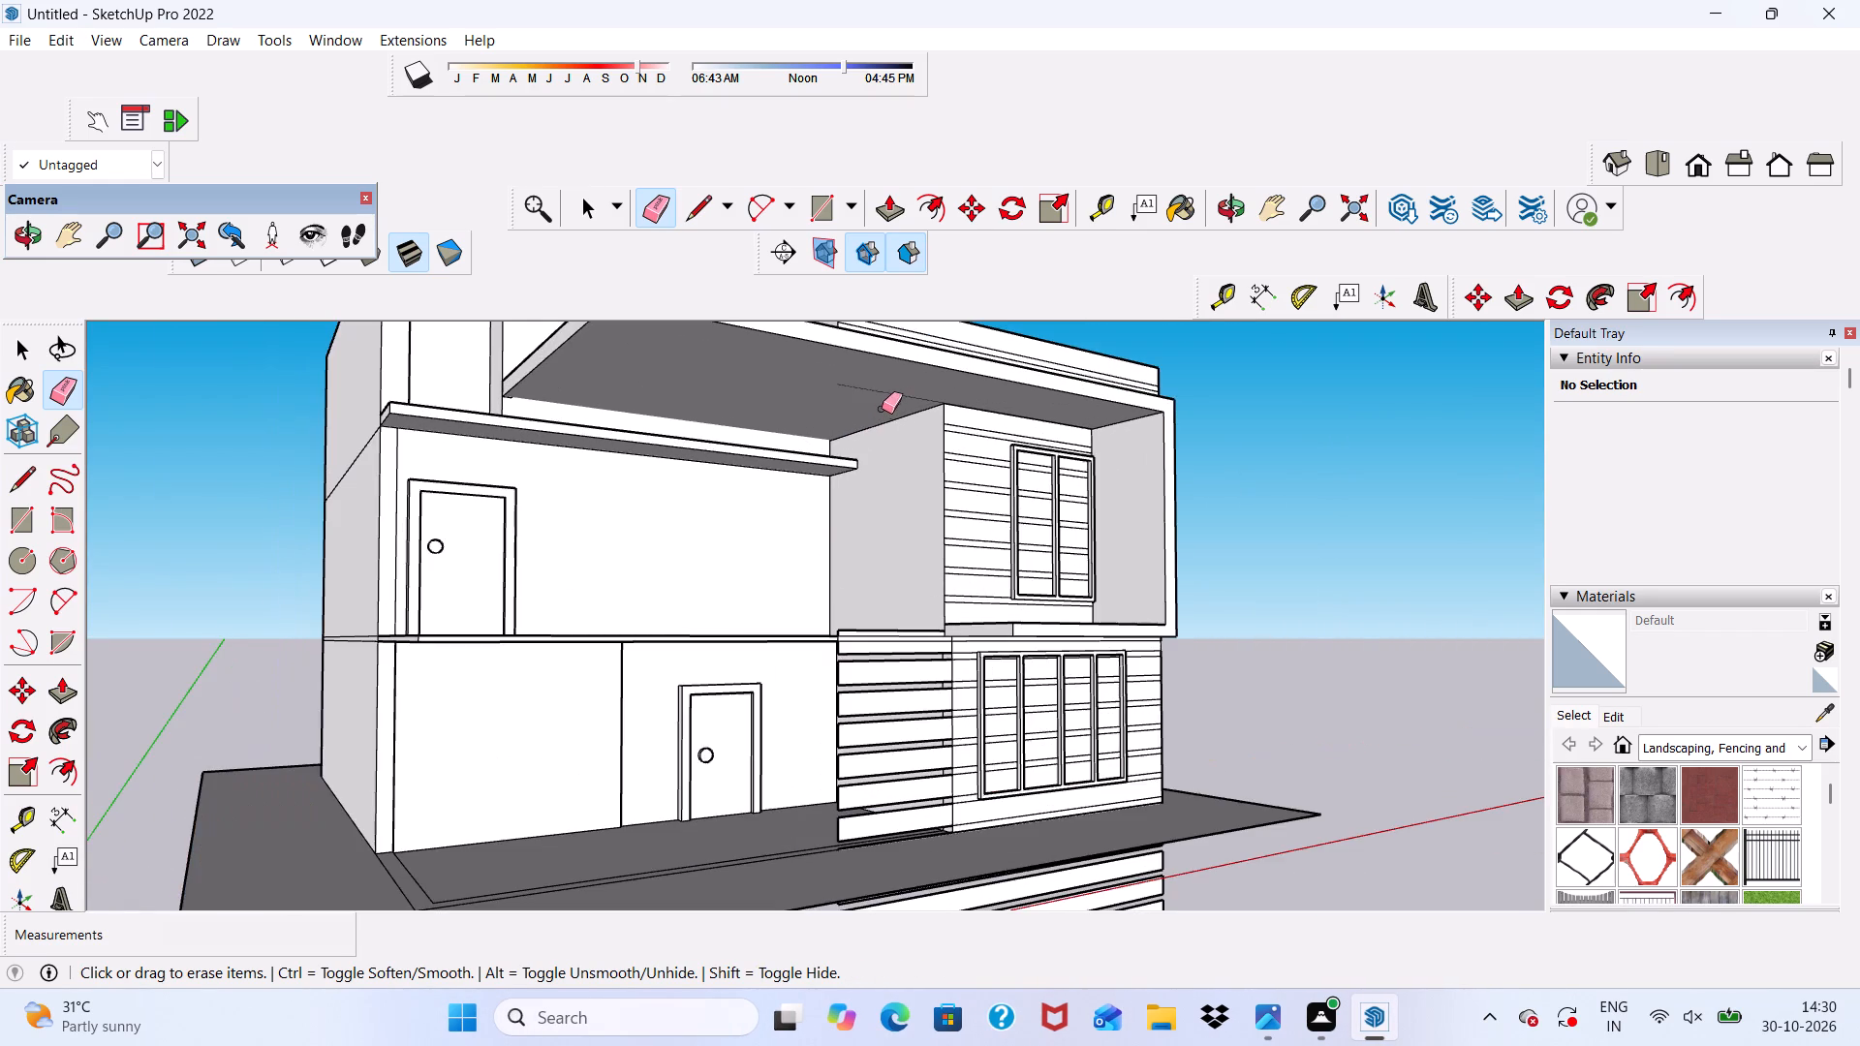
scroll(883, 397, down, 3)
click(883, 391)
click(882, 392)
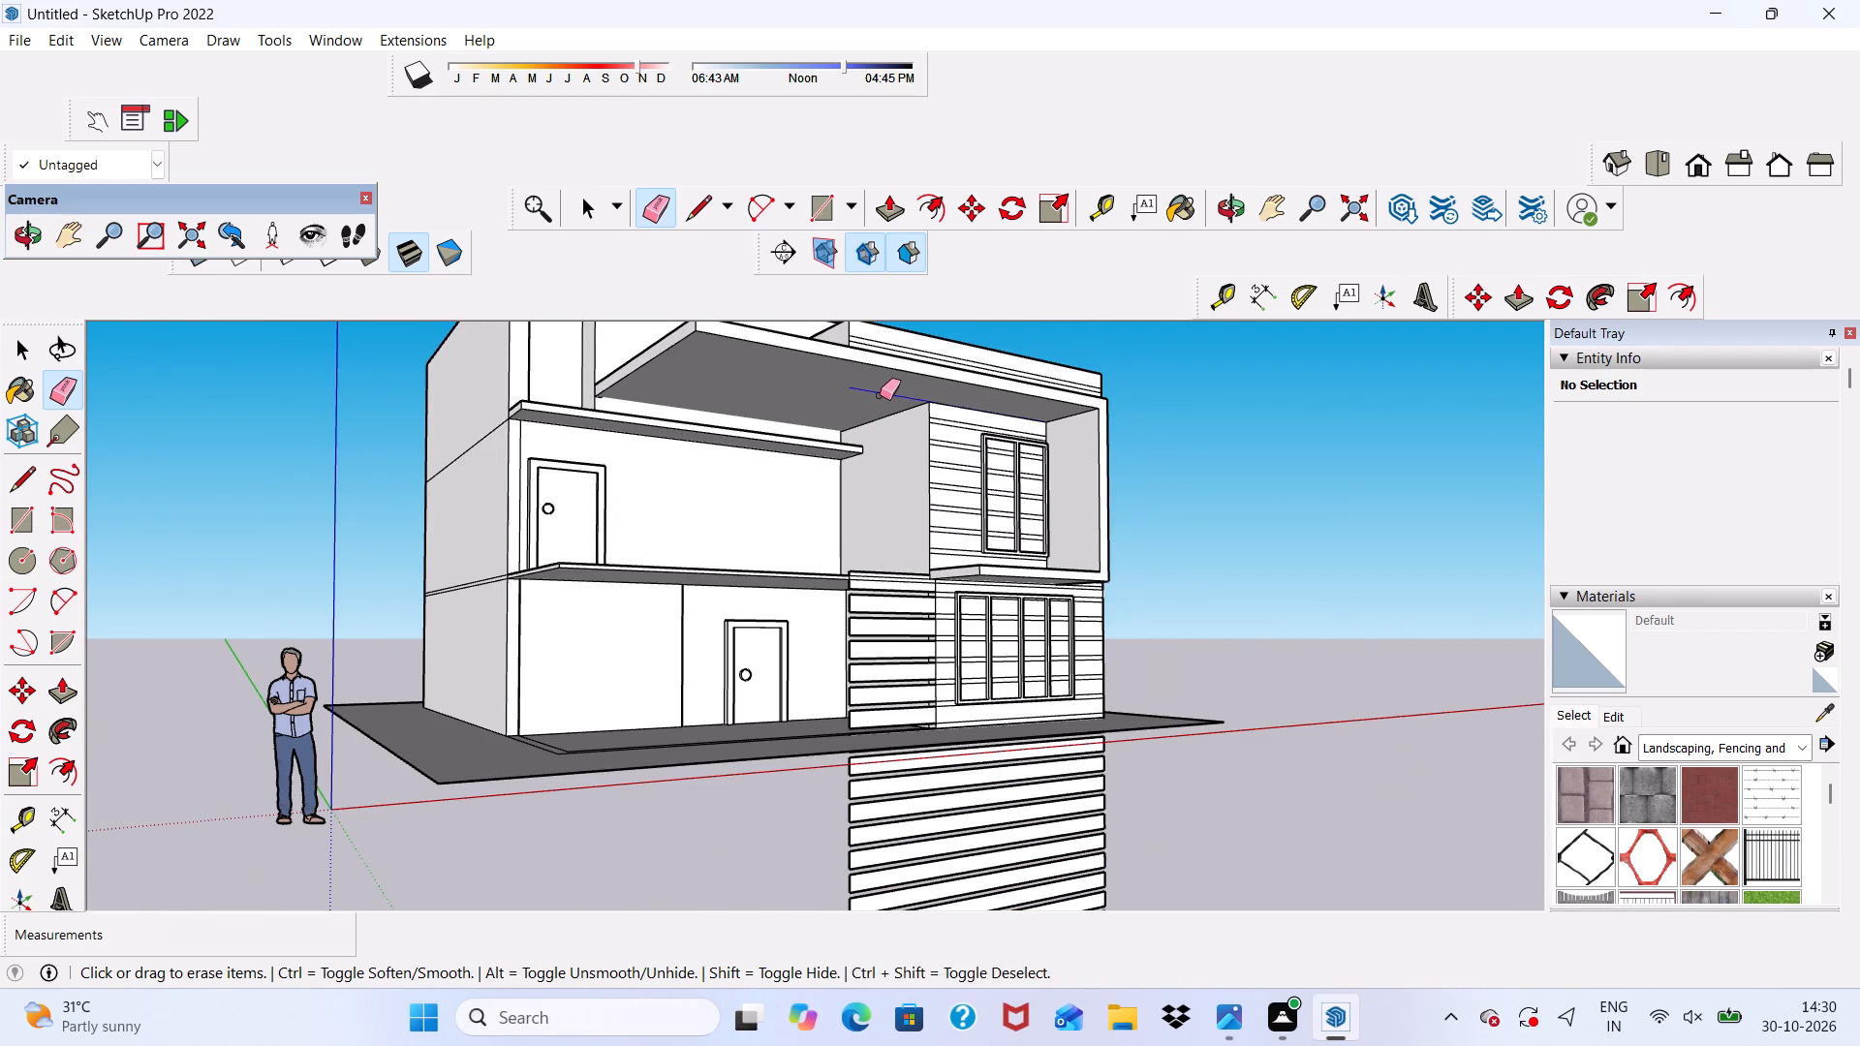
Erase the free-standing strip crossing the balcony slab's front edge, including its long edges and short vertical end edges.
scroll(869, 391, down, 5)
middle_drag(887, 439, 873, 387)
scroll(873, 387, up, 4)
scroll(899, 535, up, 11)
click(851, 589)
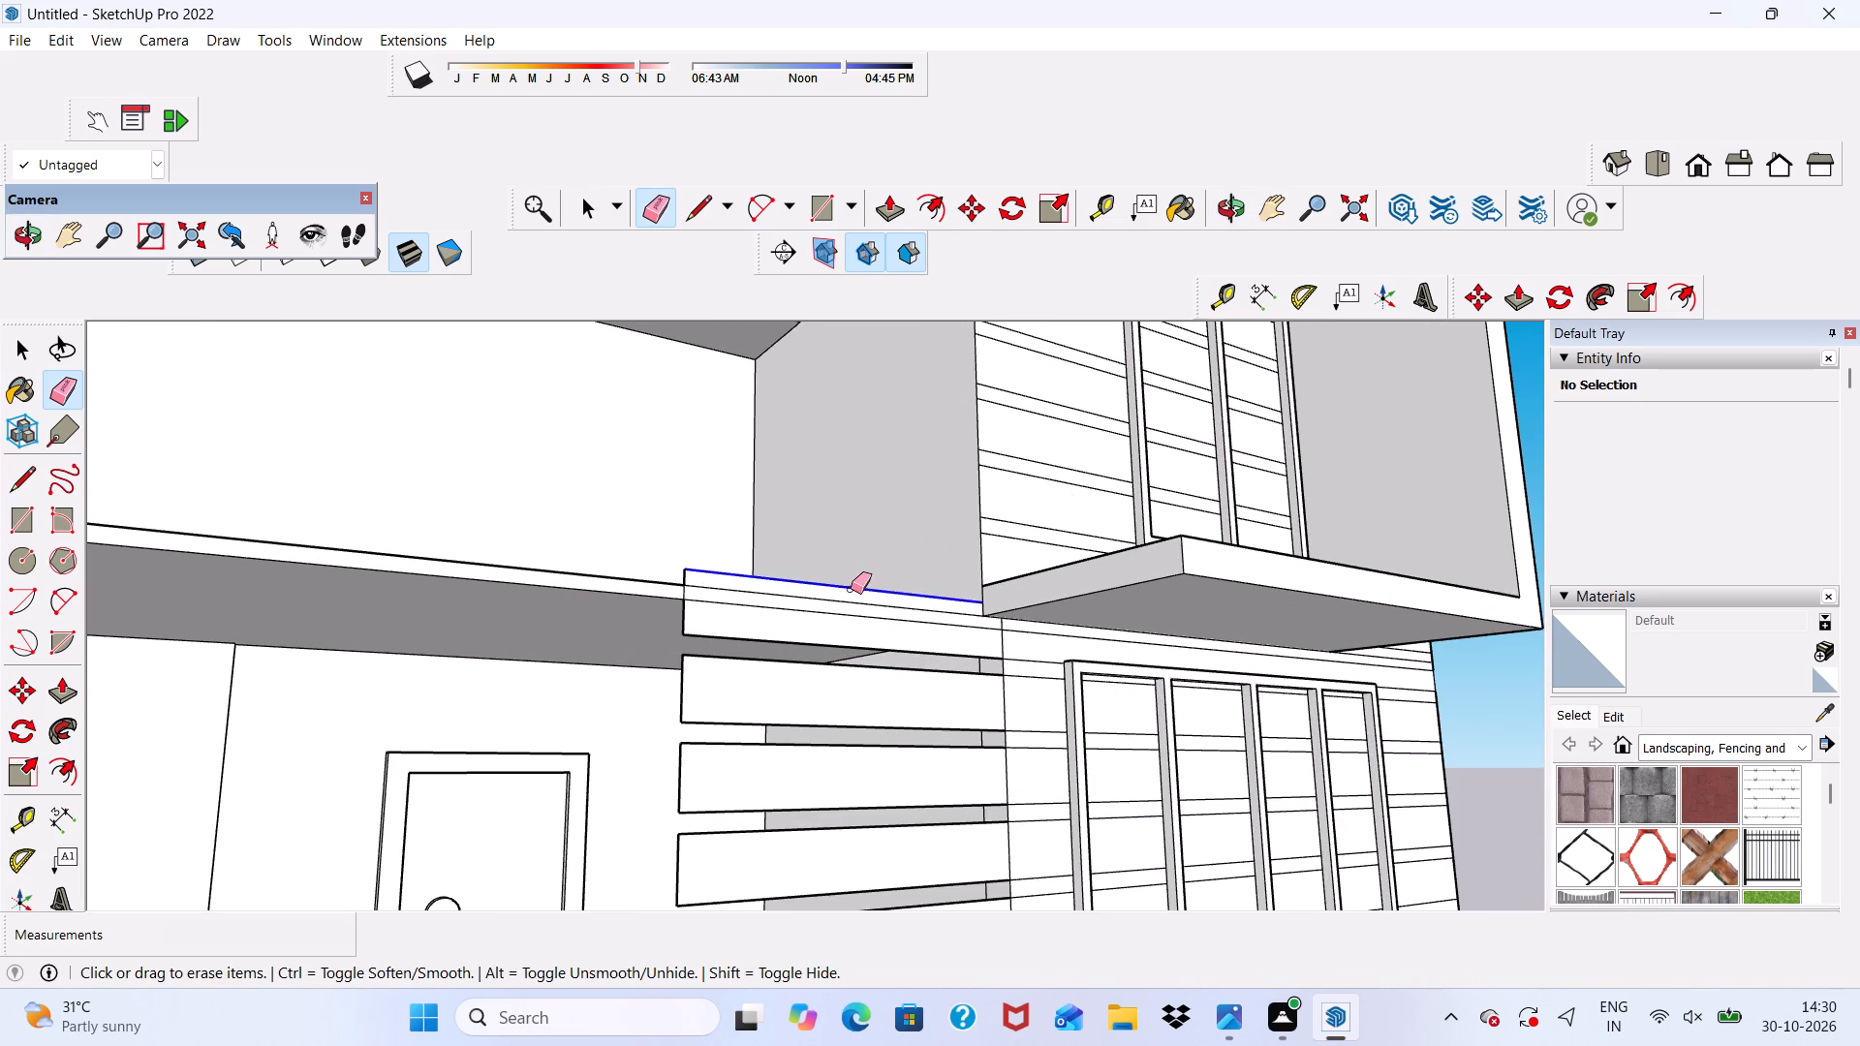
scroll(713, 573, up, 5)
drag(609, 569, 626, 569)
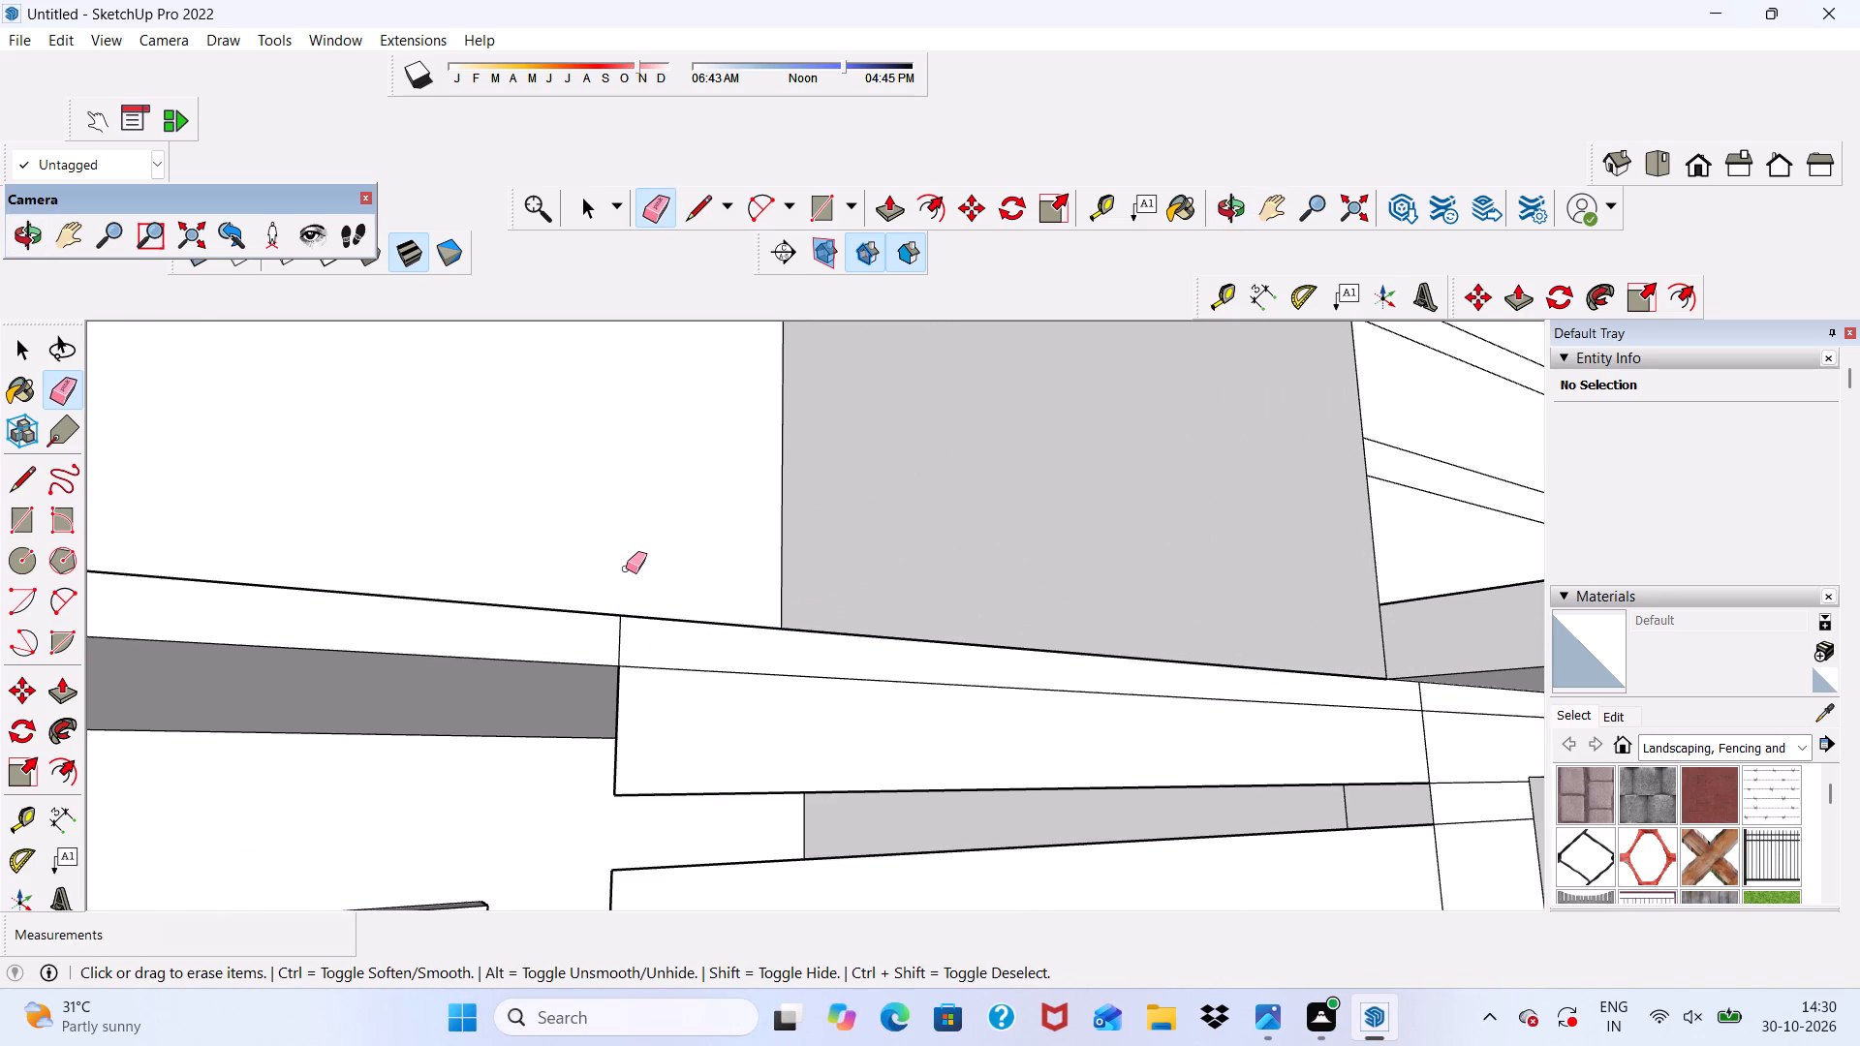
scroll(656, 697, up, 3)
drag(588, 699, 605, 704)
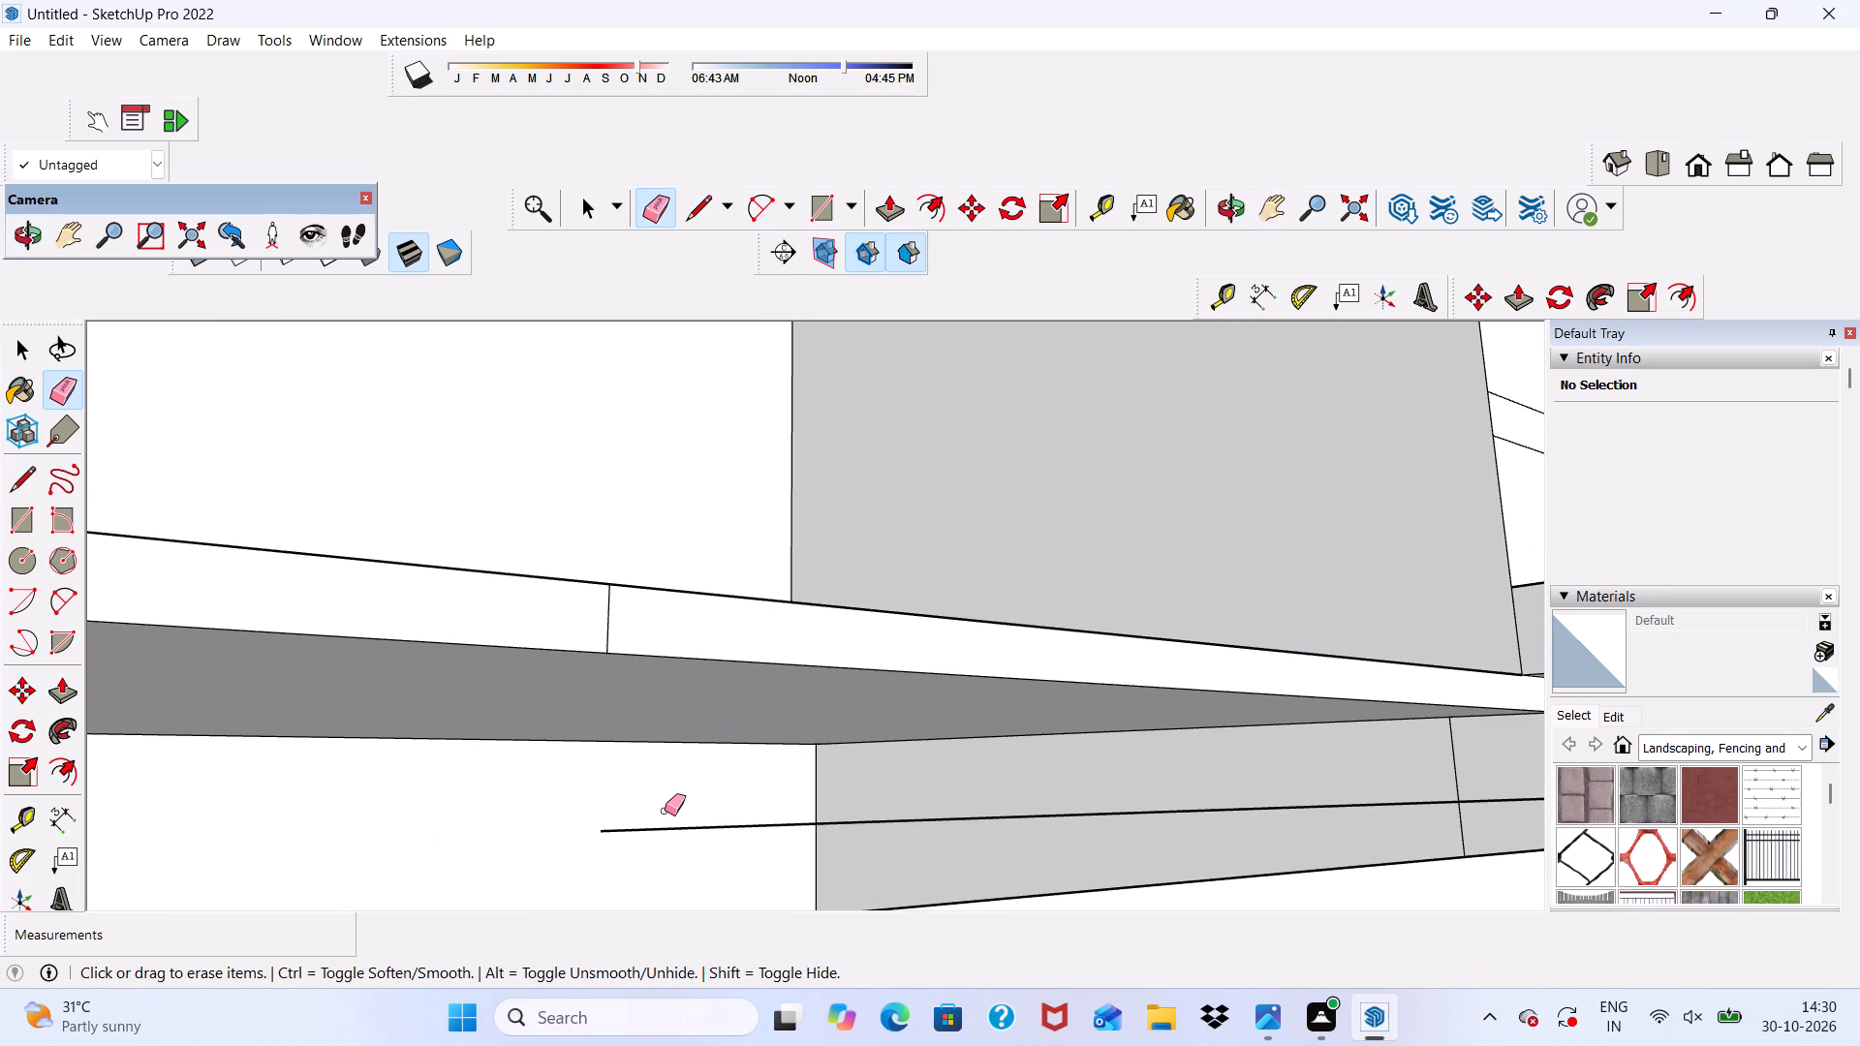
click(668, 818)
click(672, 828)
drag(589, 619, 644, 618)
Erase the long edges of the upper free-standing strips directly beneath the balcony slab, beside the ground-floor window wall.
scroll(645, 461, down, 7)
scroll(810, 562, down, 6)
scroll(821, 587, up, 5)
click(816, 571)
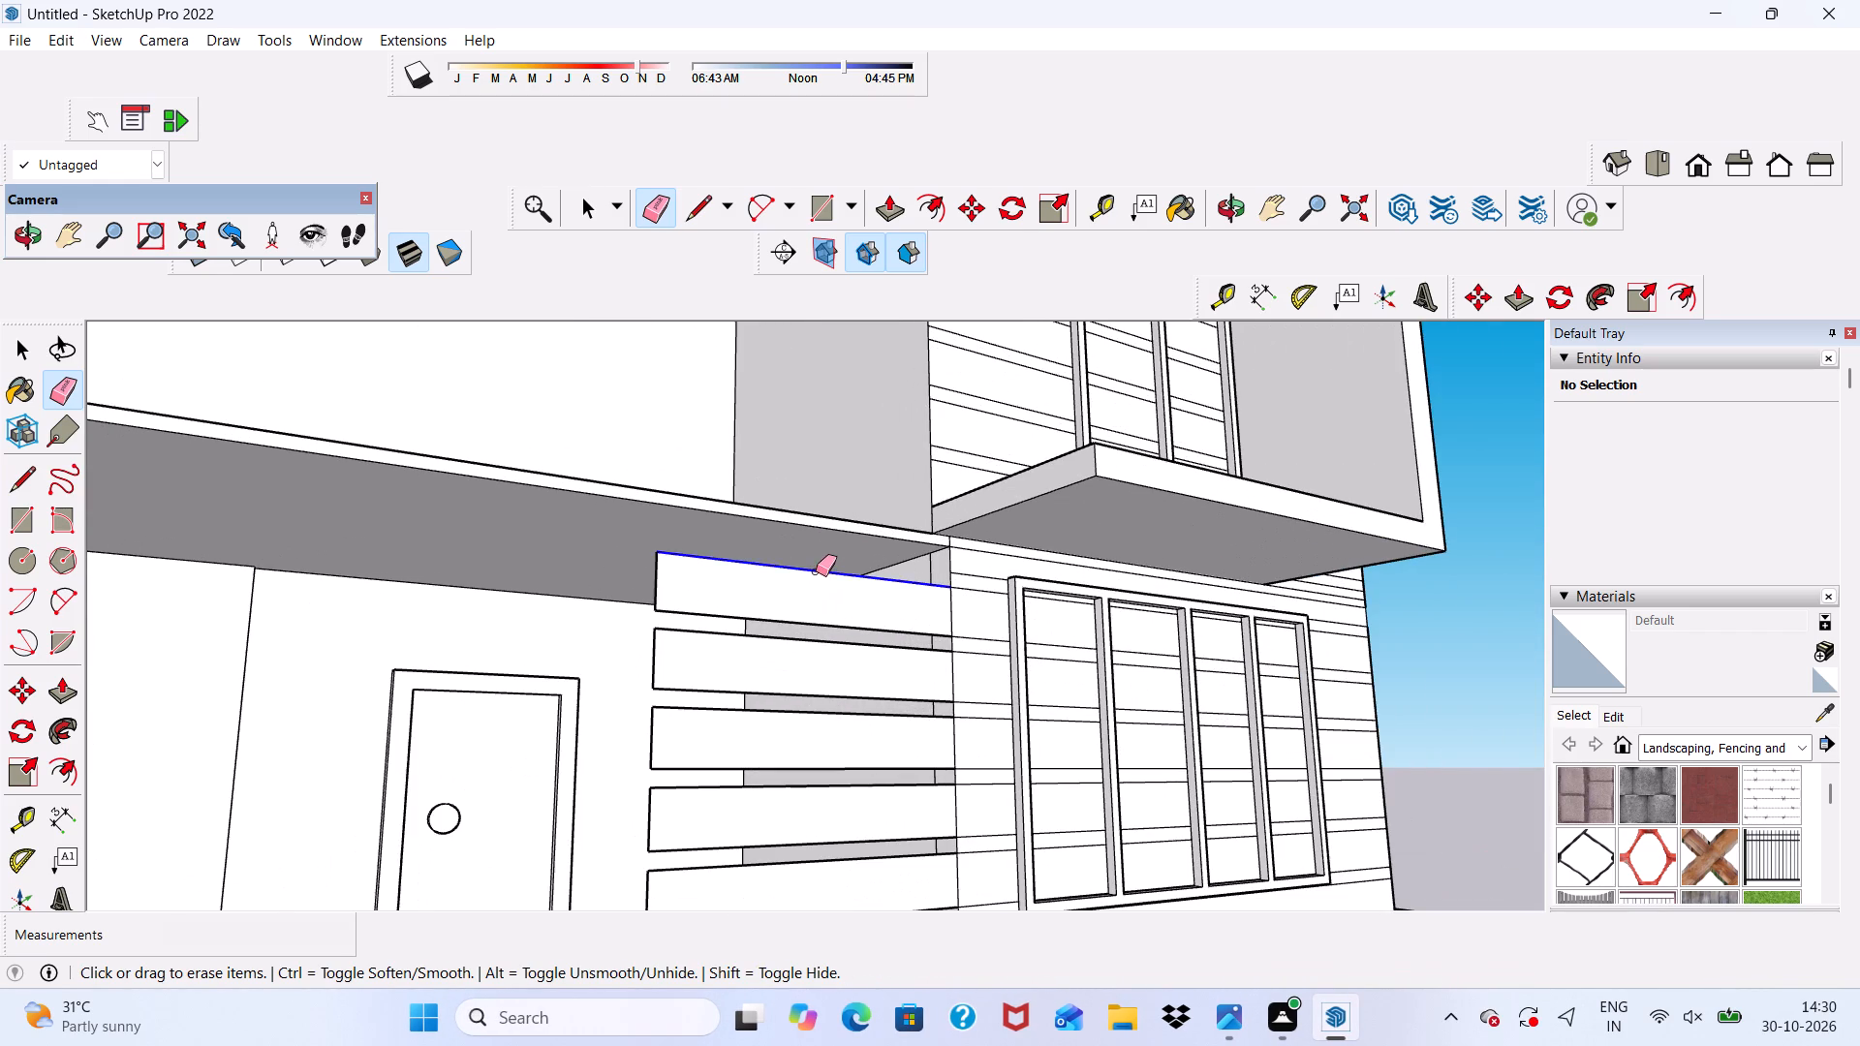
click(808, 627)
click(808, 622)
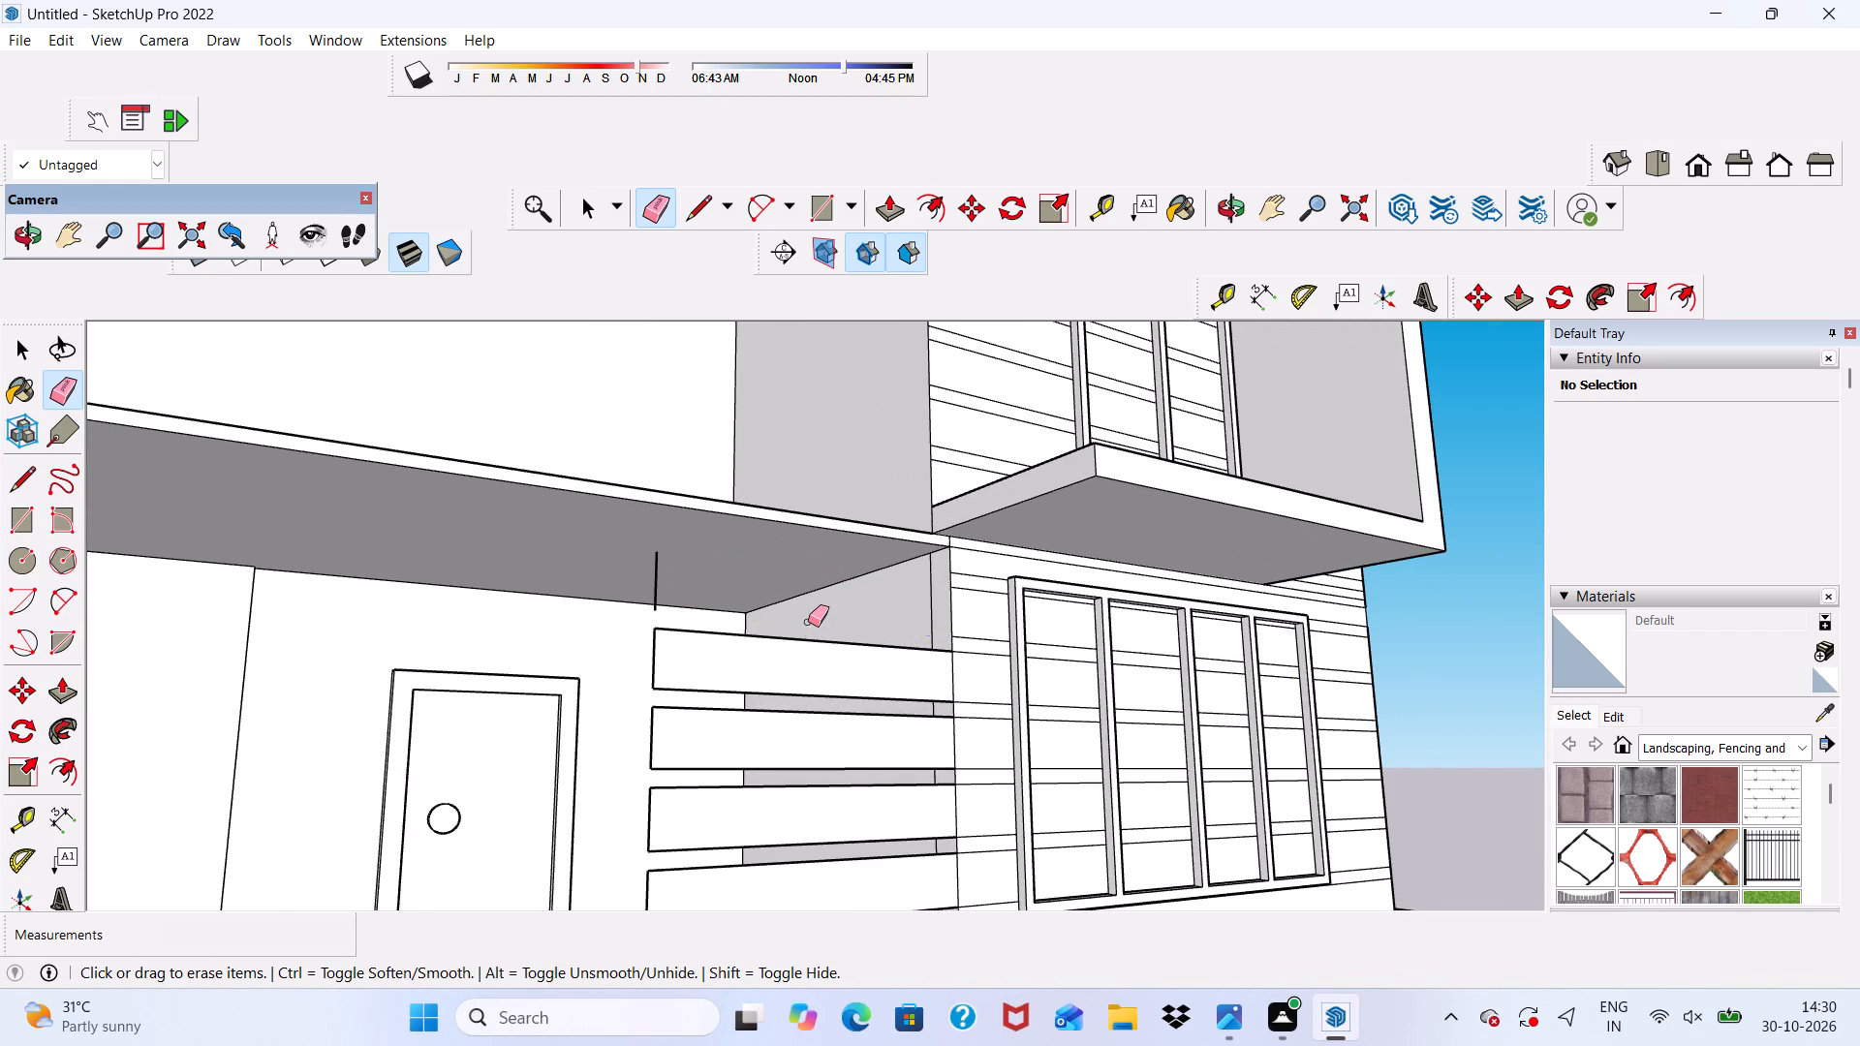
drag(808, 632, 816, 679)
drag(814, 674, 815, 748)
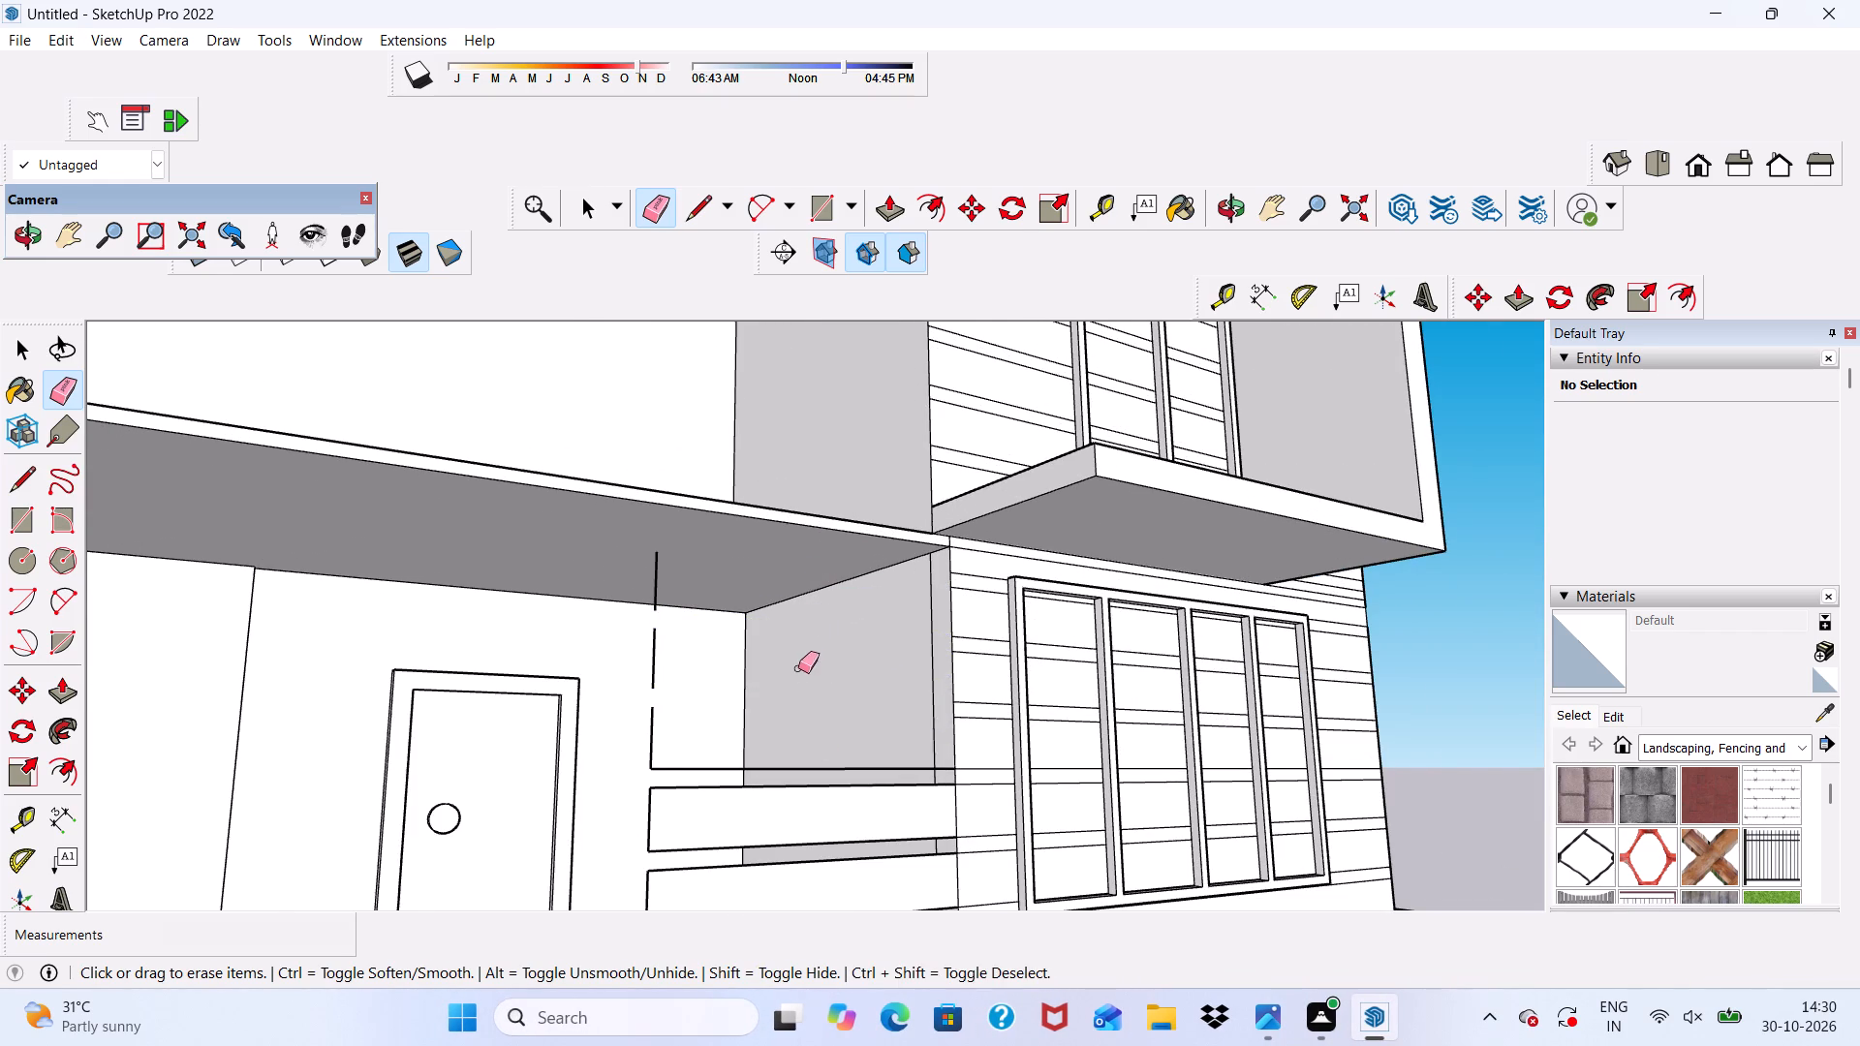
scroll(798, 668, down, 7)
scroll(800, 683, up, 2)
drag(805, 710, 817, 740)
Erase the long edges of the remaining ground-floor free-standing strips down to the floor, undoing any erasure that removes the building's wall.
scroll(814, 702, down, 6)
scroll(817, 760, up, 3)
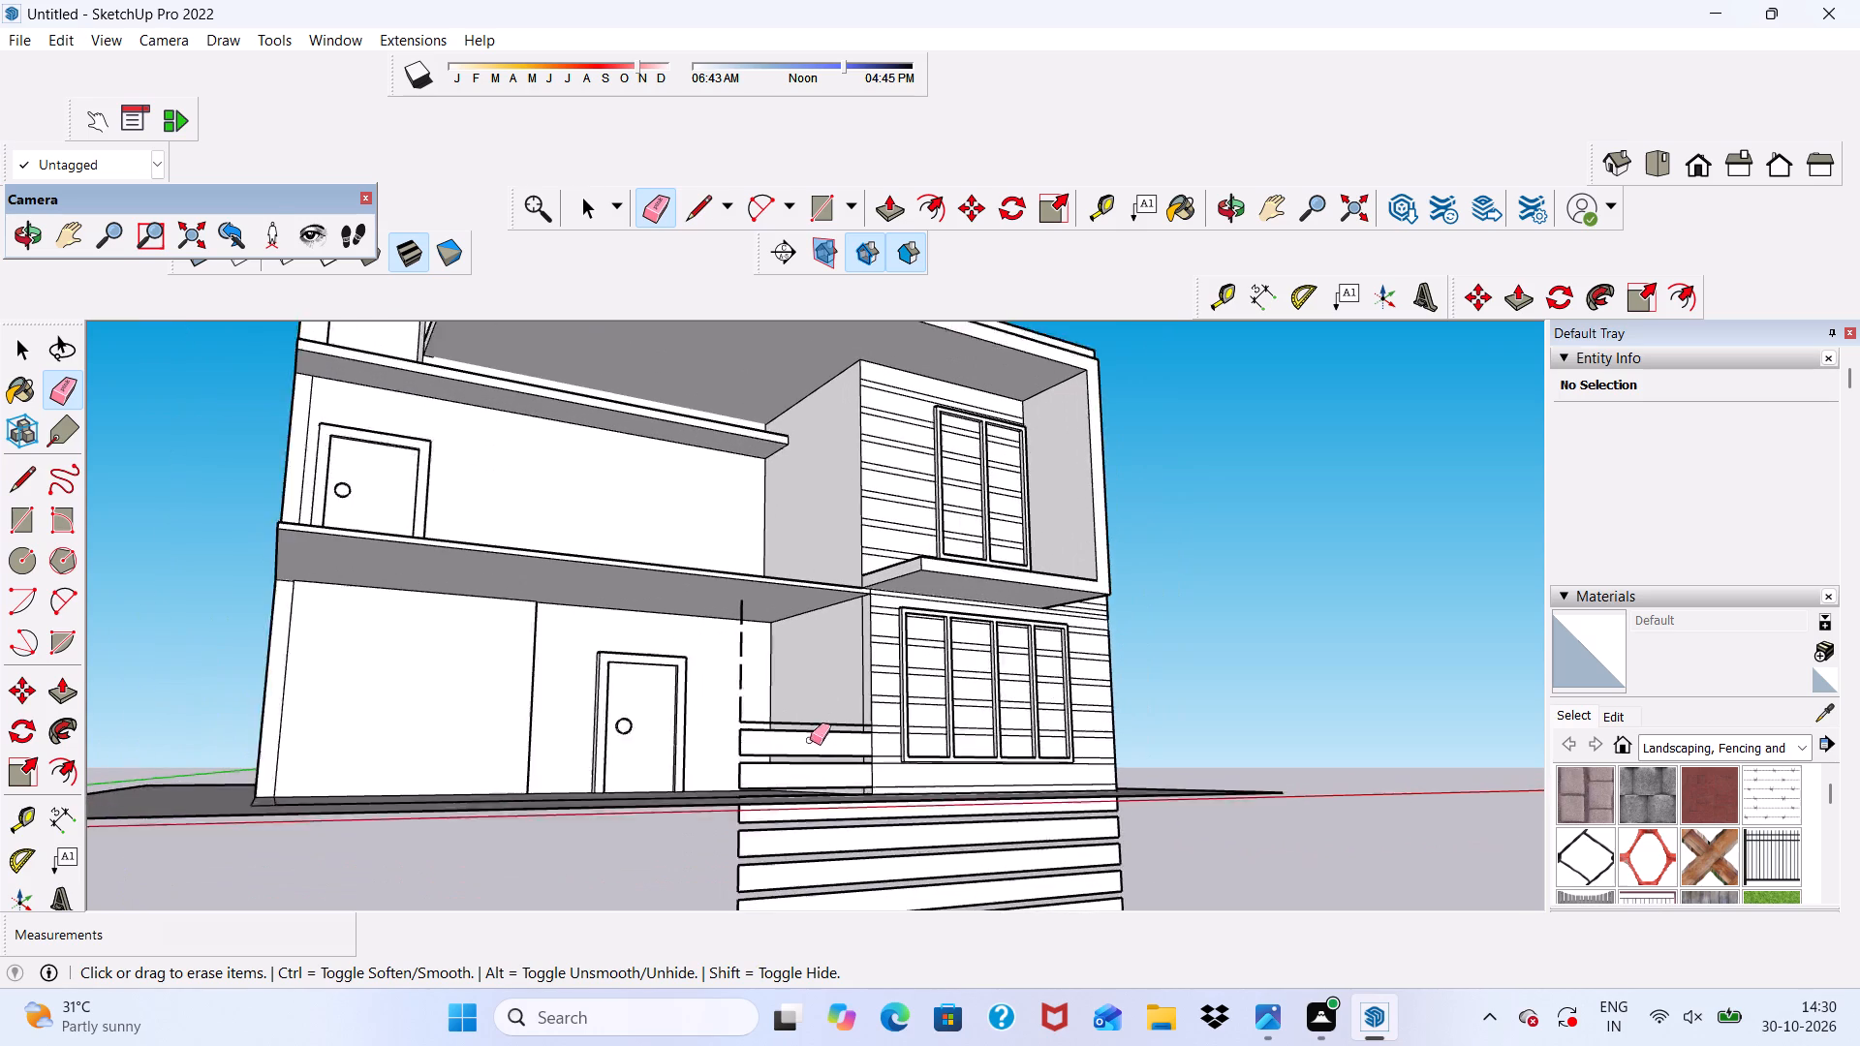
scroll(810, 740, up, 2)
scroll(804, 715, down, 1)
scroll(804, 715, up, 3)
drag(804, 715, 811, 738)
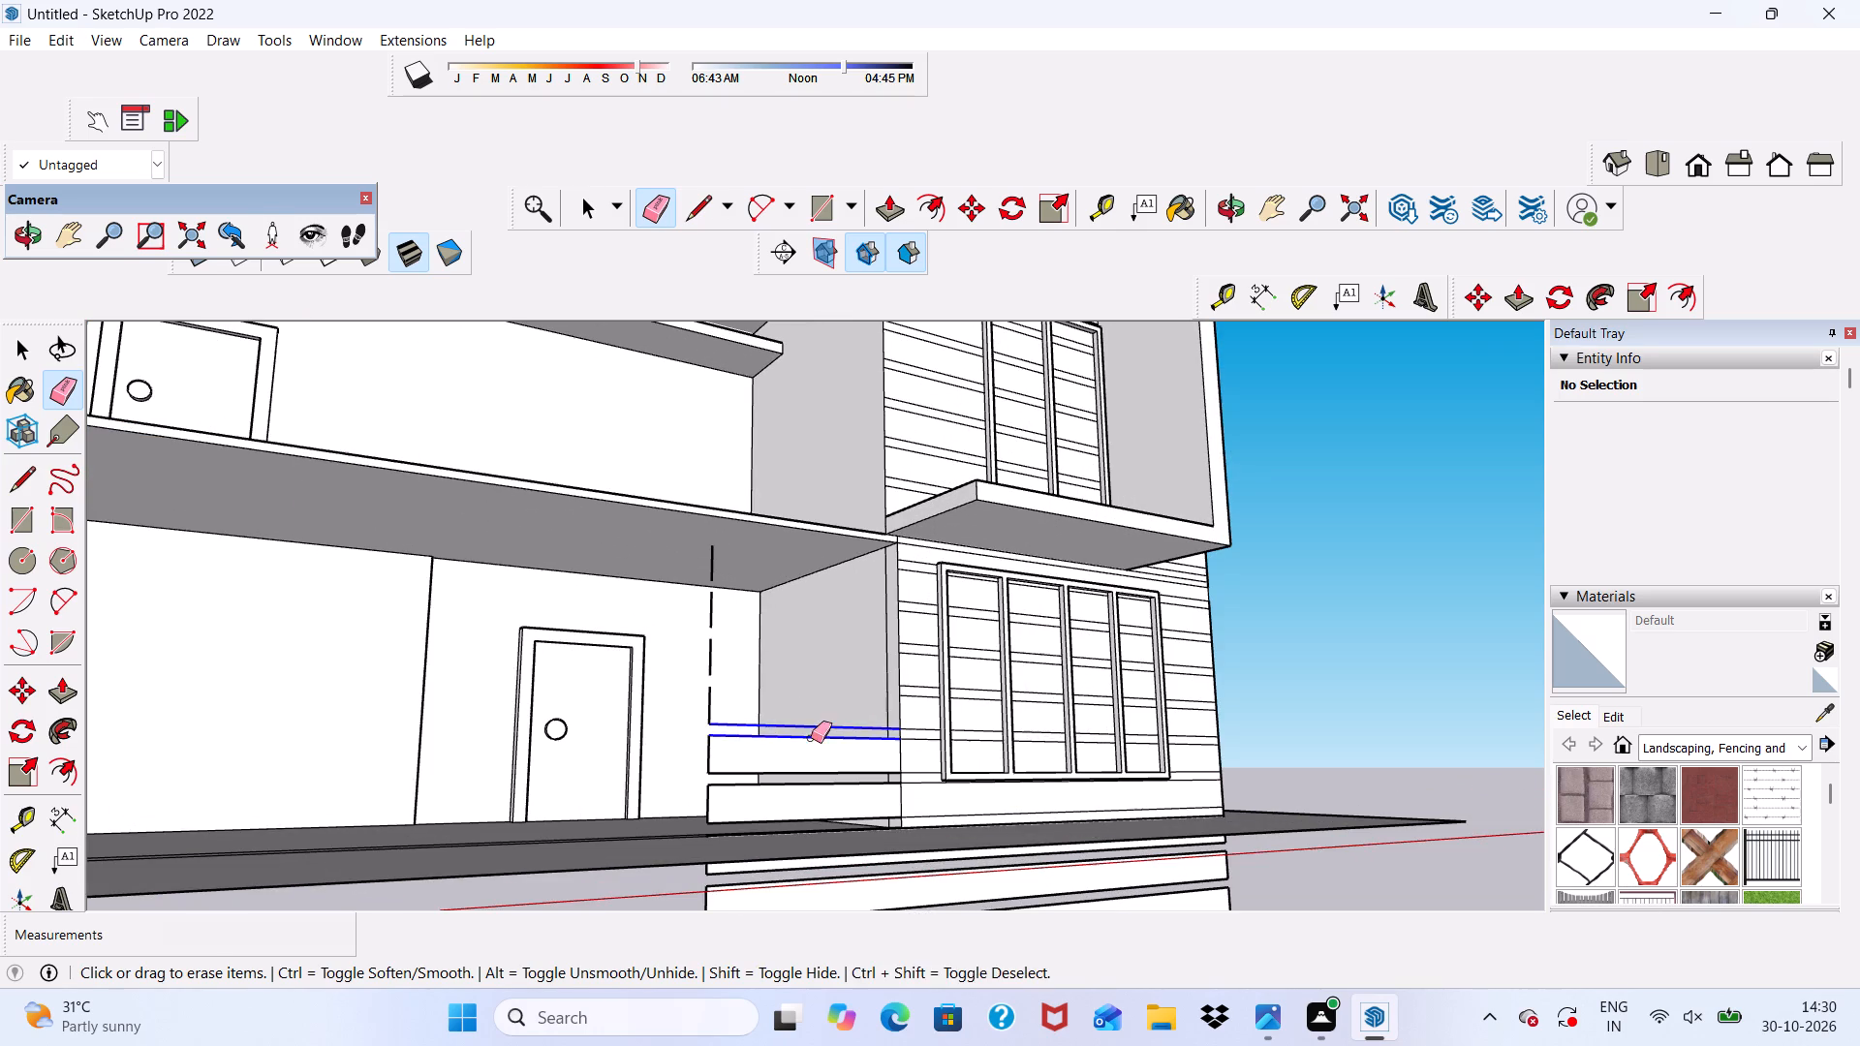
drag(811, 738, 811, 747)
drag(811, 747, 810, 784)
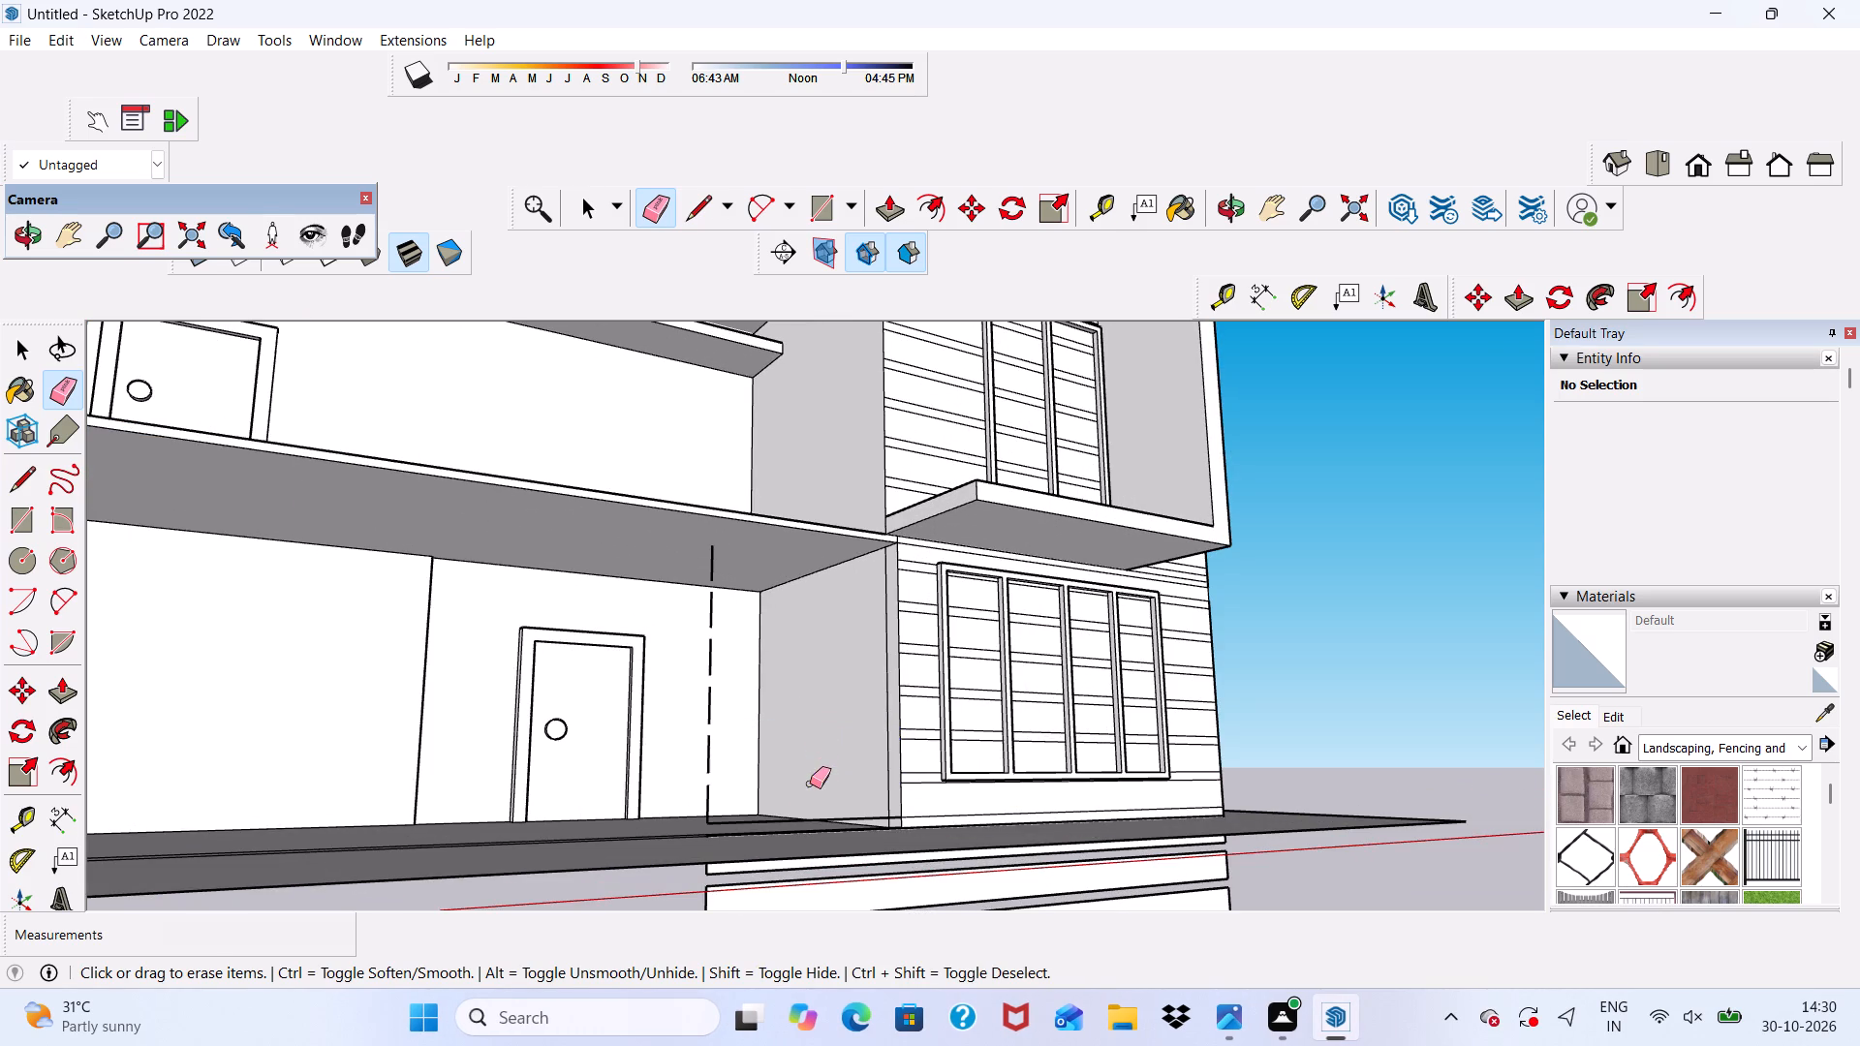
scroll(716, 811, up, 5)
drag(716, 811, 716, 830)
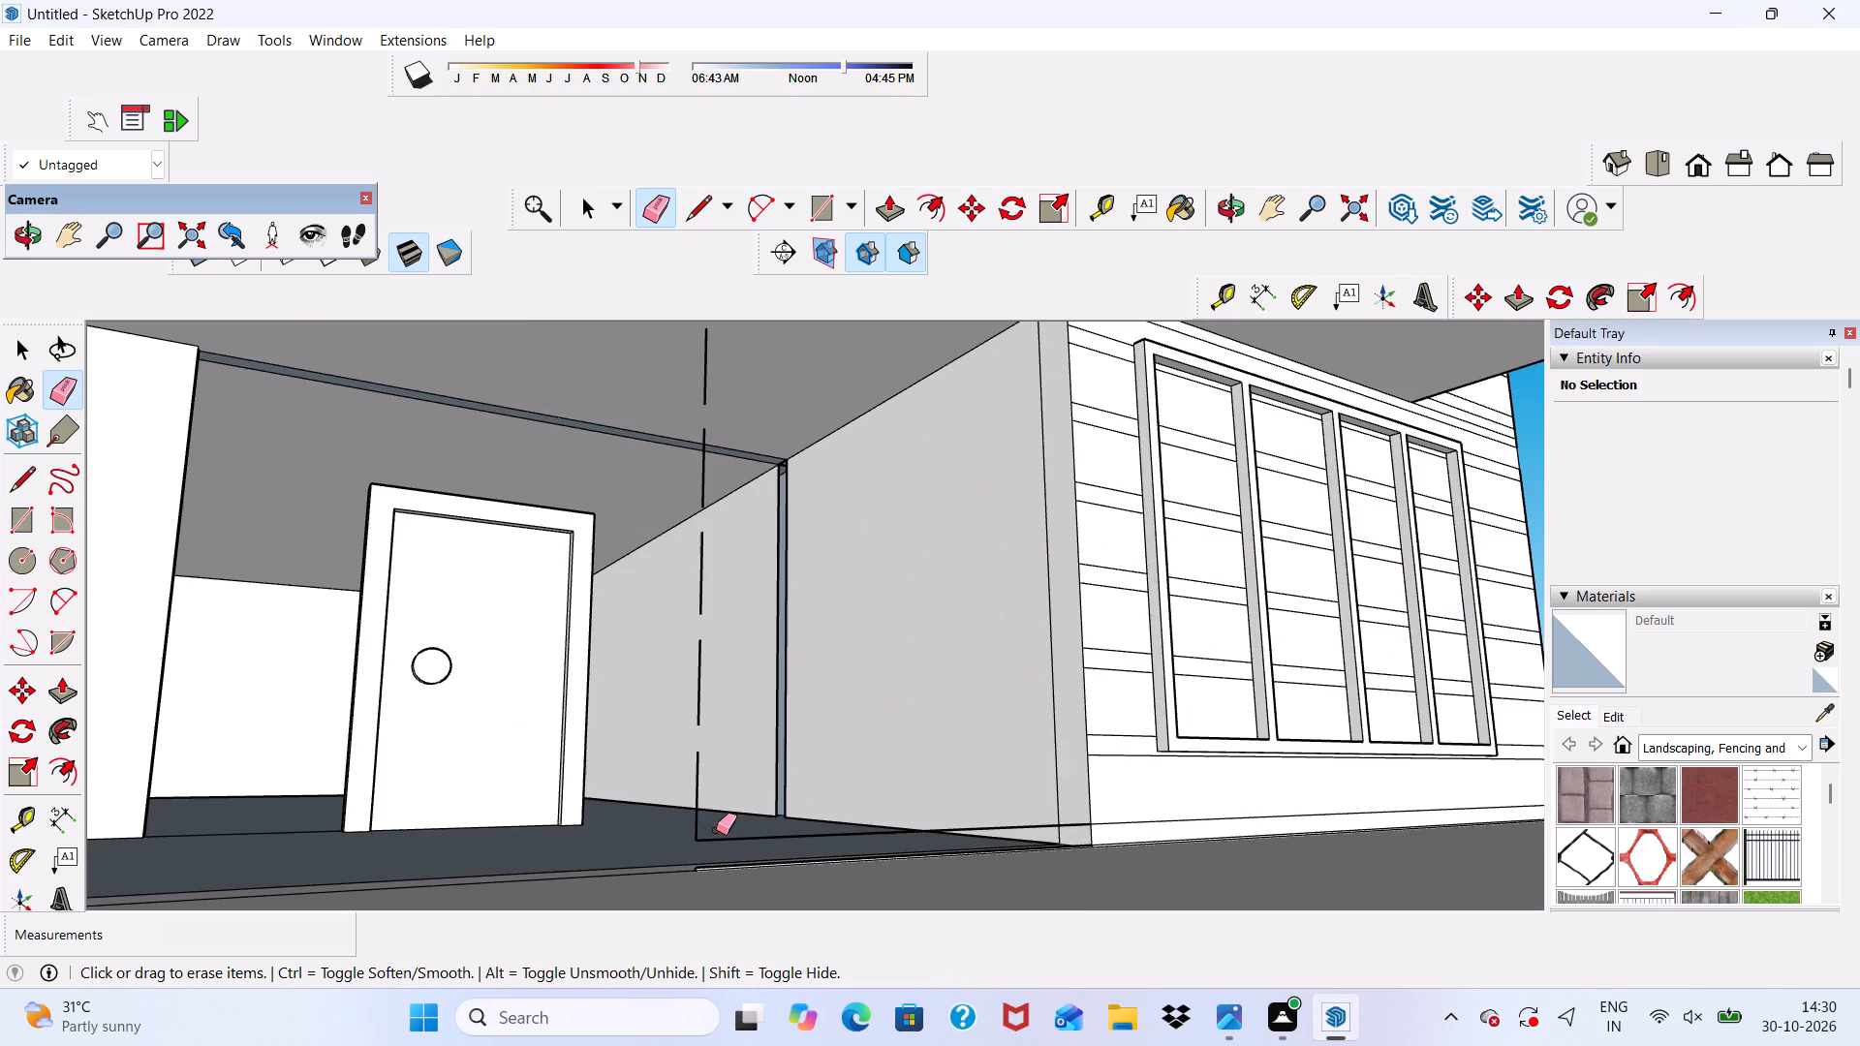
key(ctrl+z)
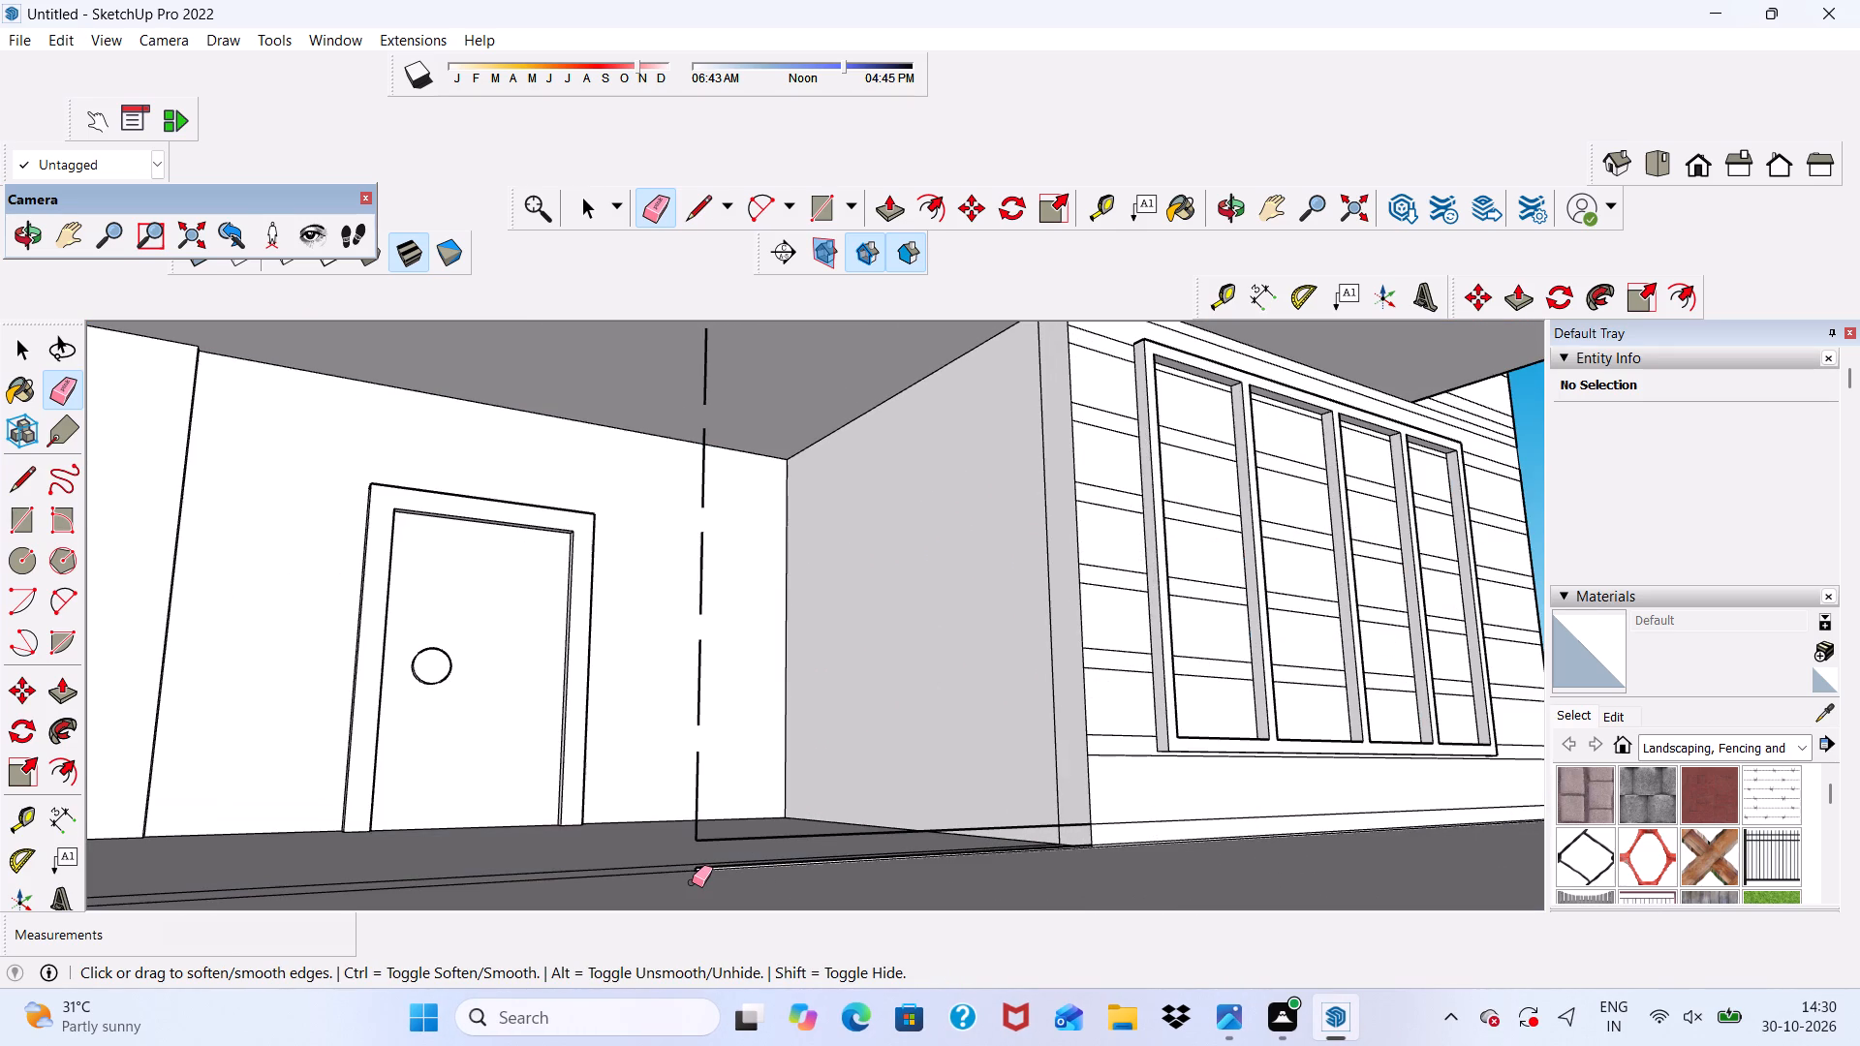
scroll(692, 882, up, 3)
drag(790, 832, 794, 837)
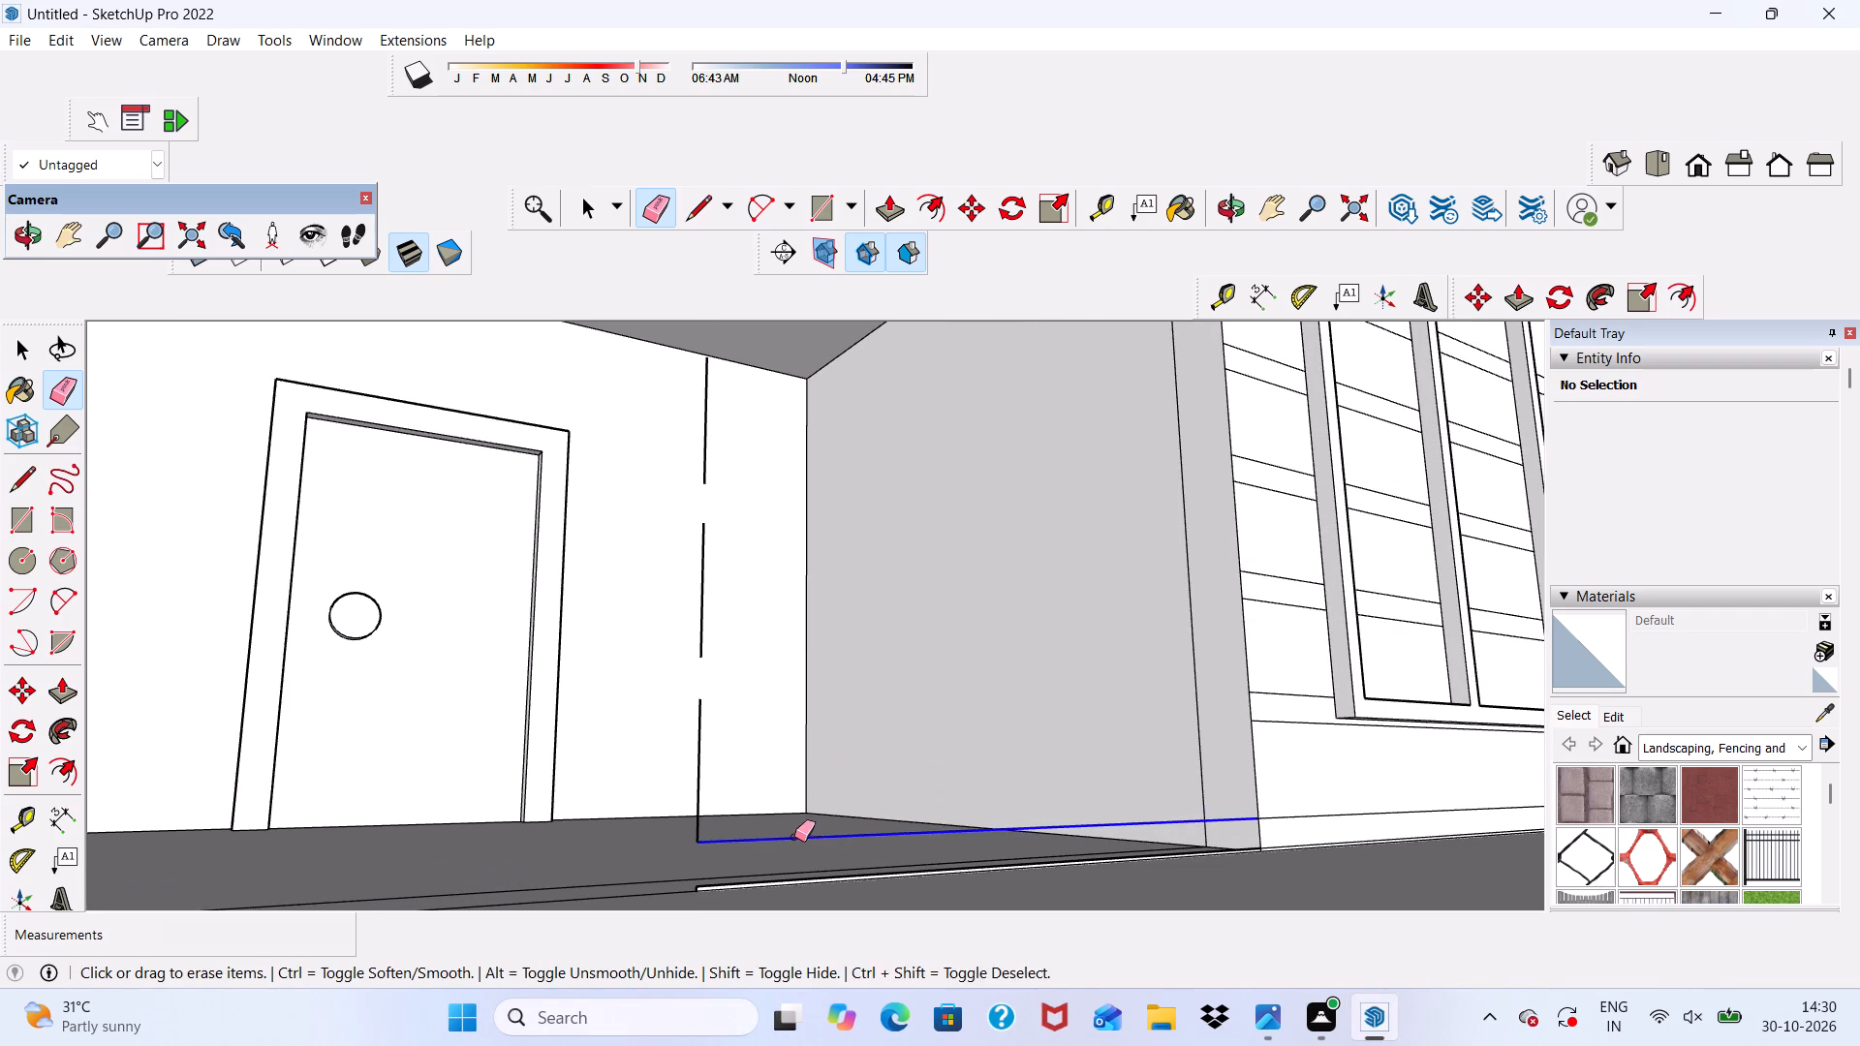
drag(794, 837, 793, 844)
Erase the leftover short vertical strip-end edges between the ground floor and the balcony slab, beside the door.
drag(680, 777, 697, 771)
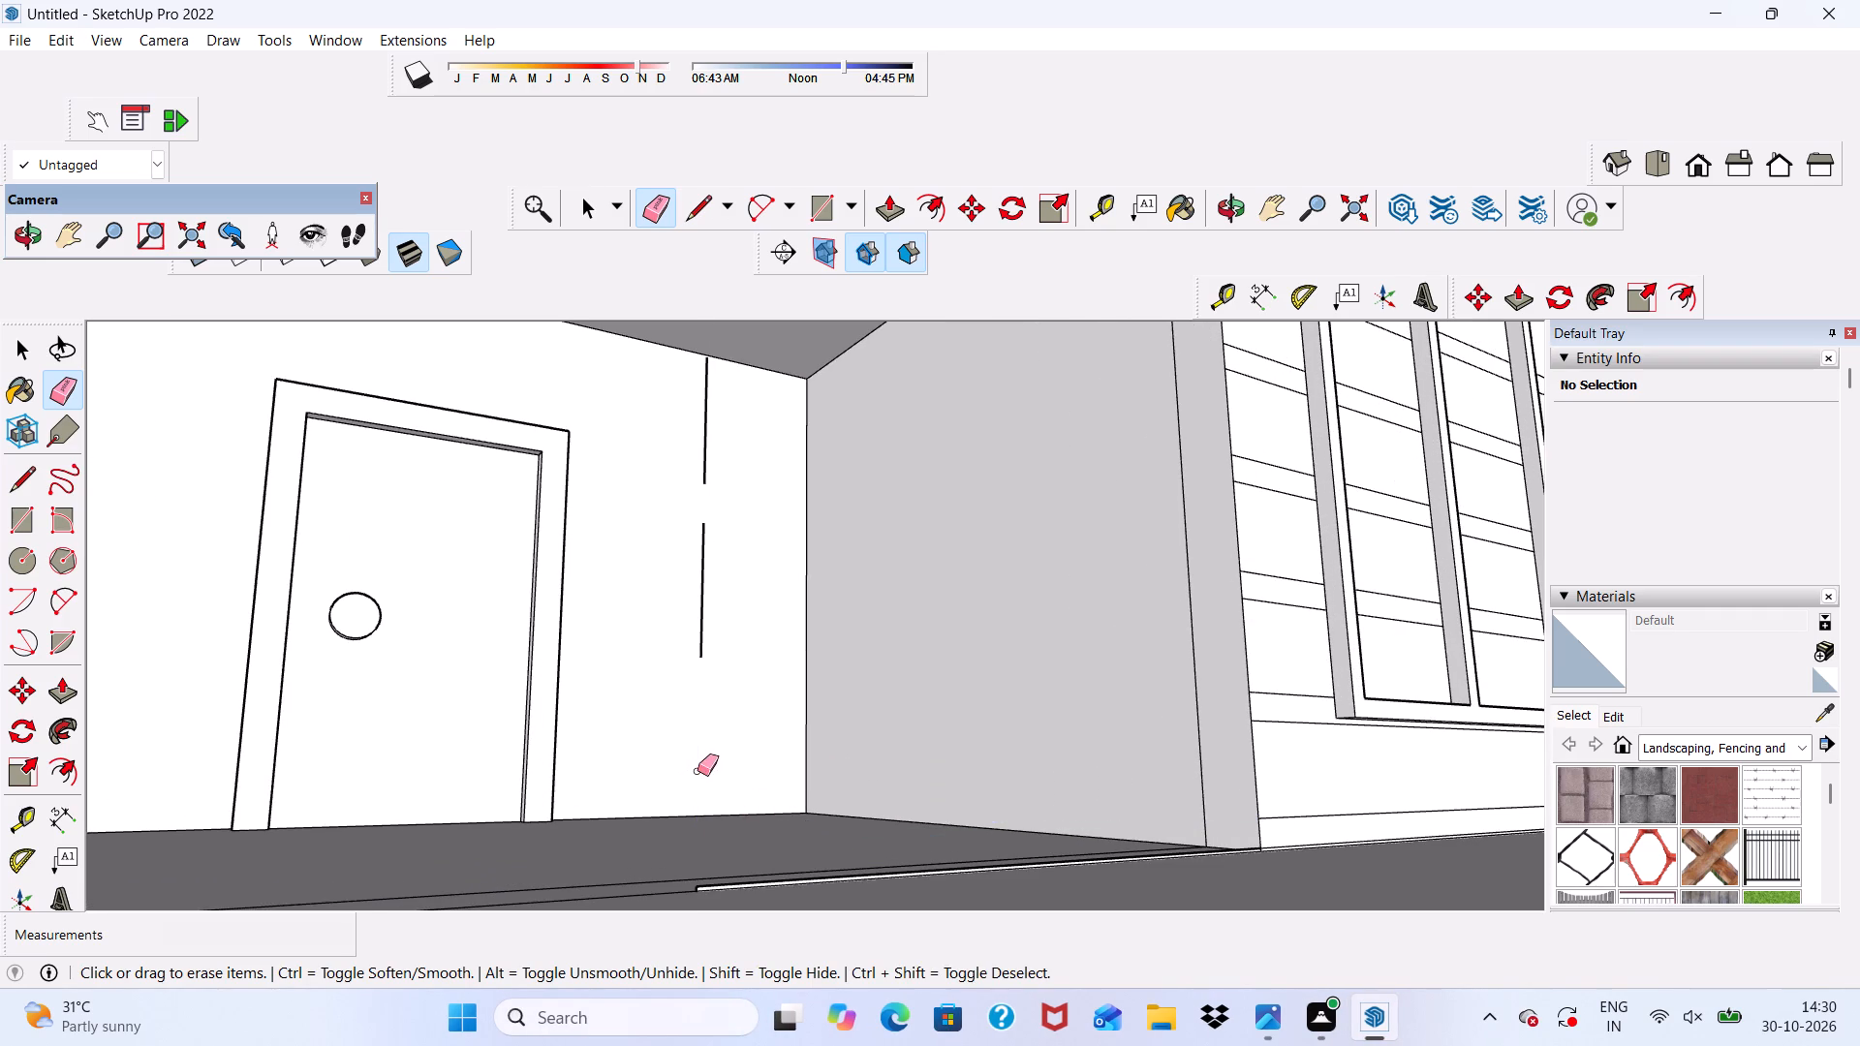
drag(679, 623, 708, 603)
drag(687, 419, 702, 419)
click(704, 419)
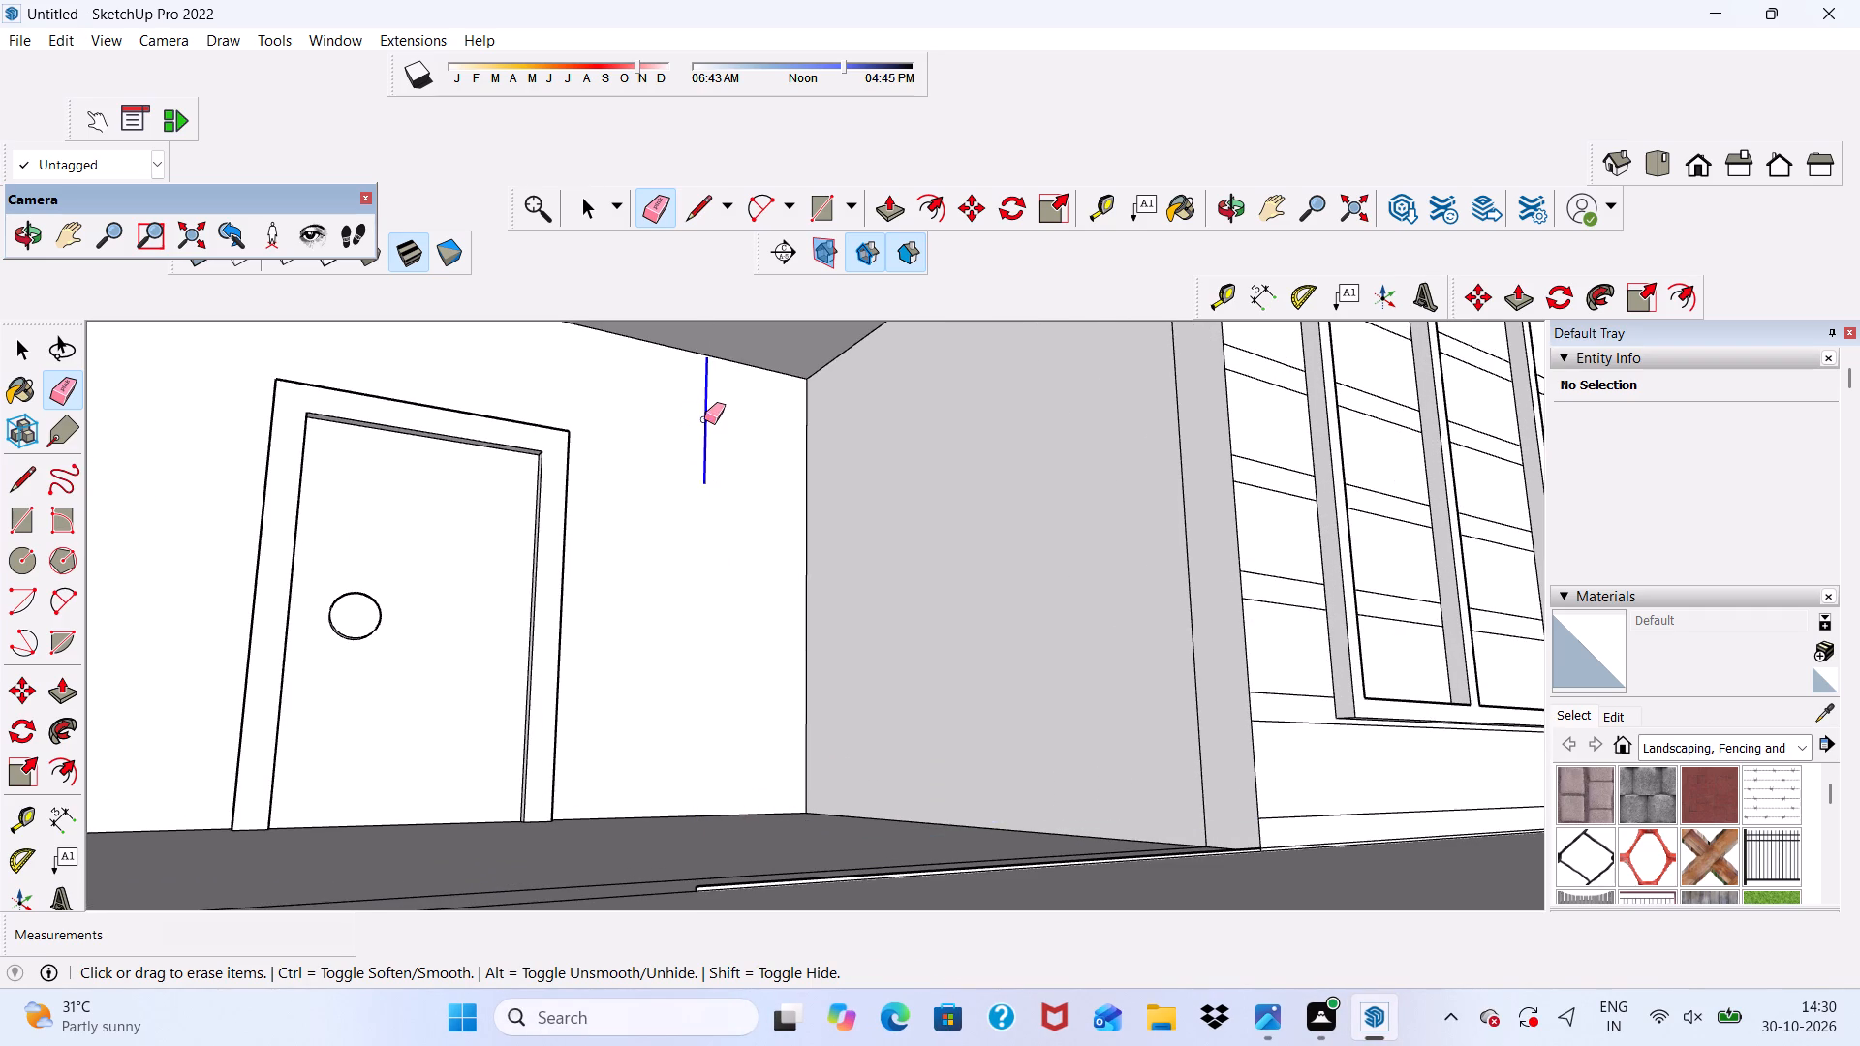
scroll(684, 446, down, 13)
scroll(716, 426, up, 6)
click(682, 379)
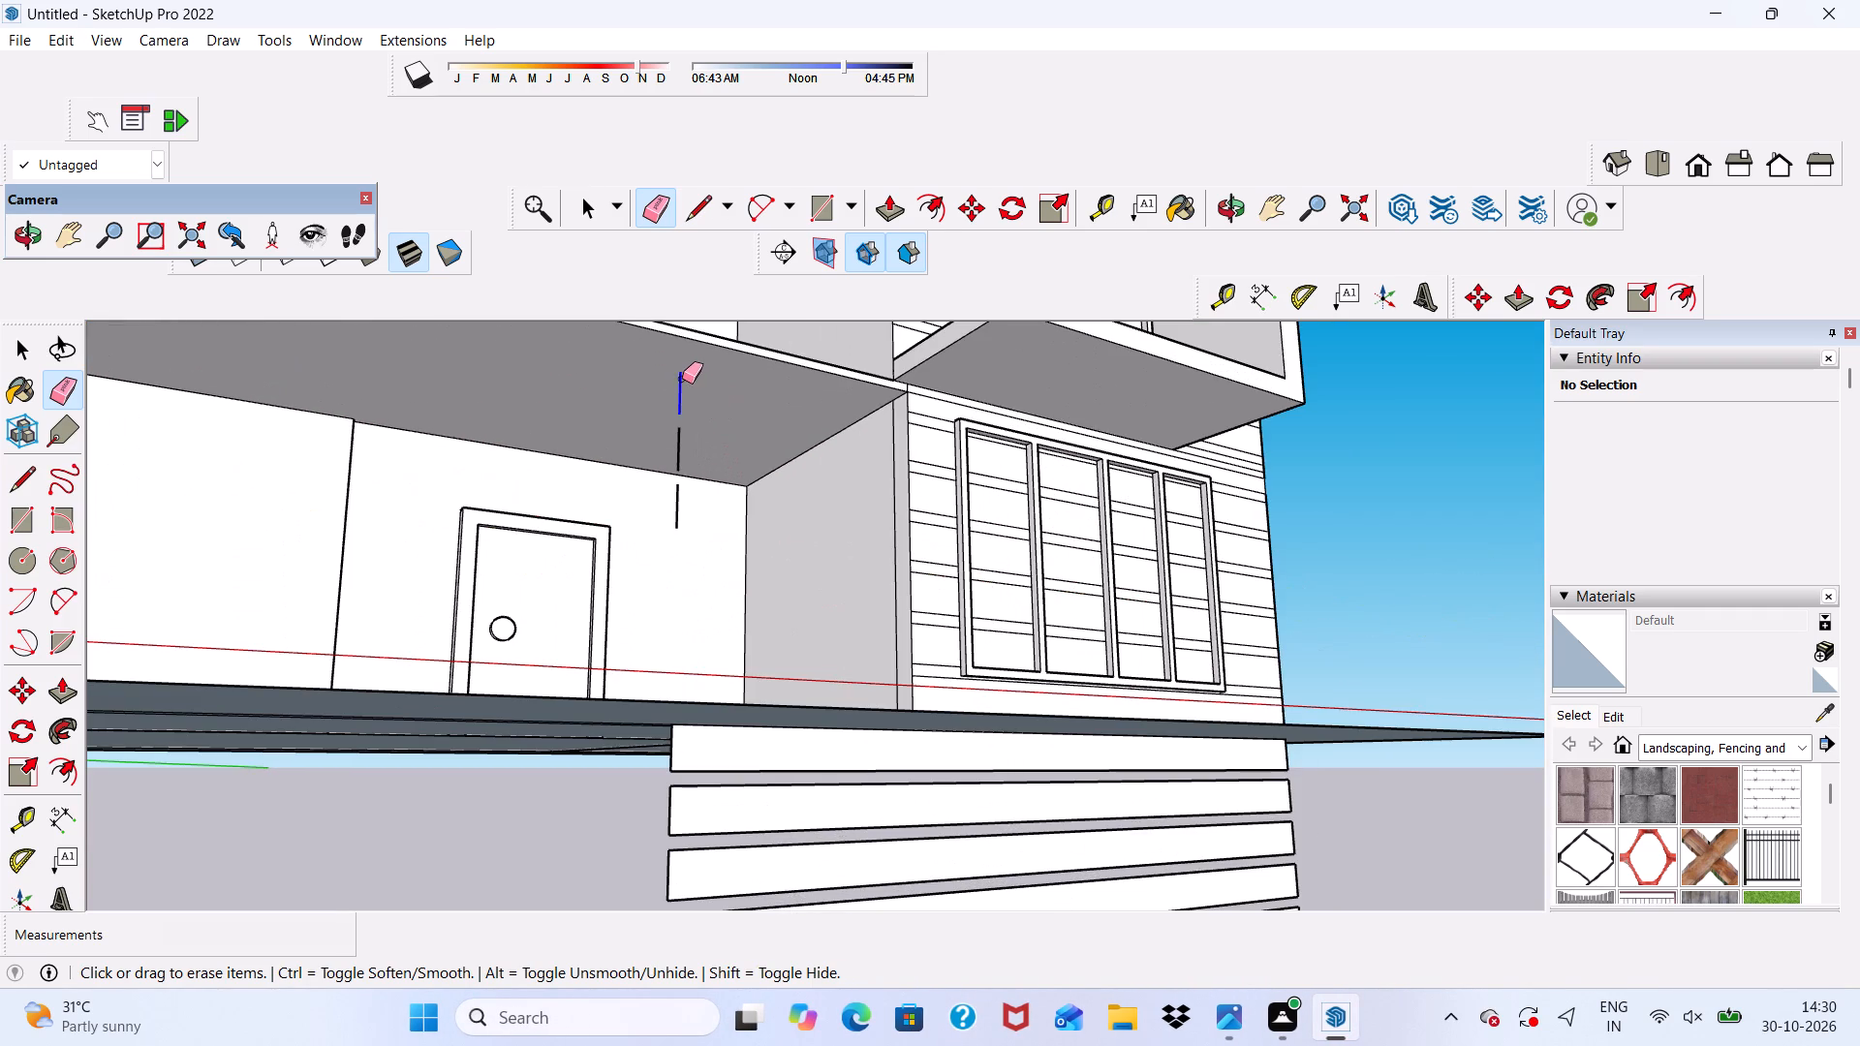
drag(681, 437, 679, 446)
click(680, 495)
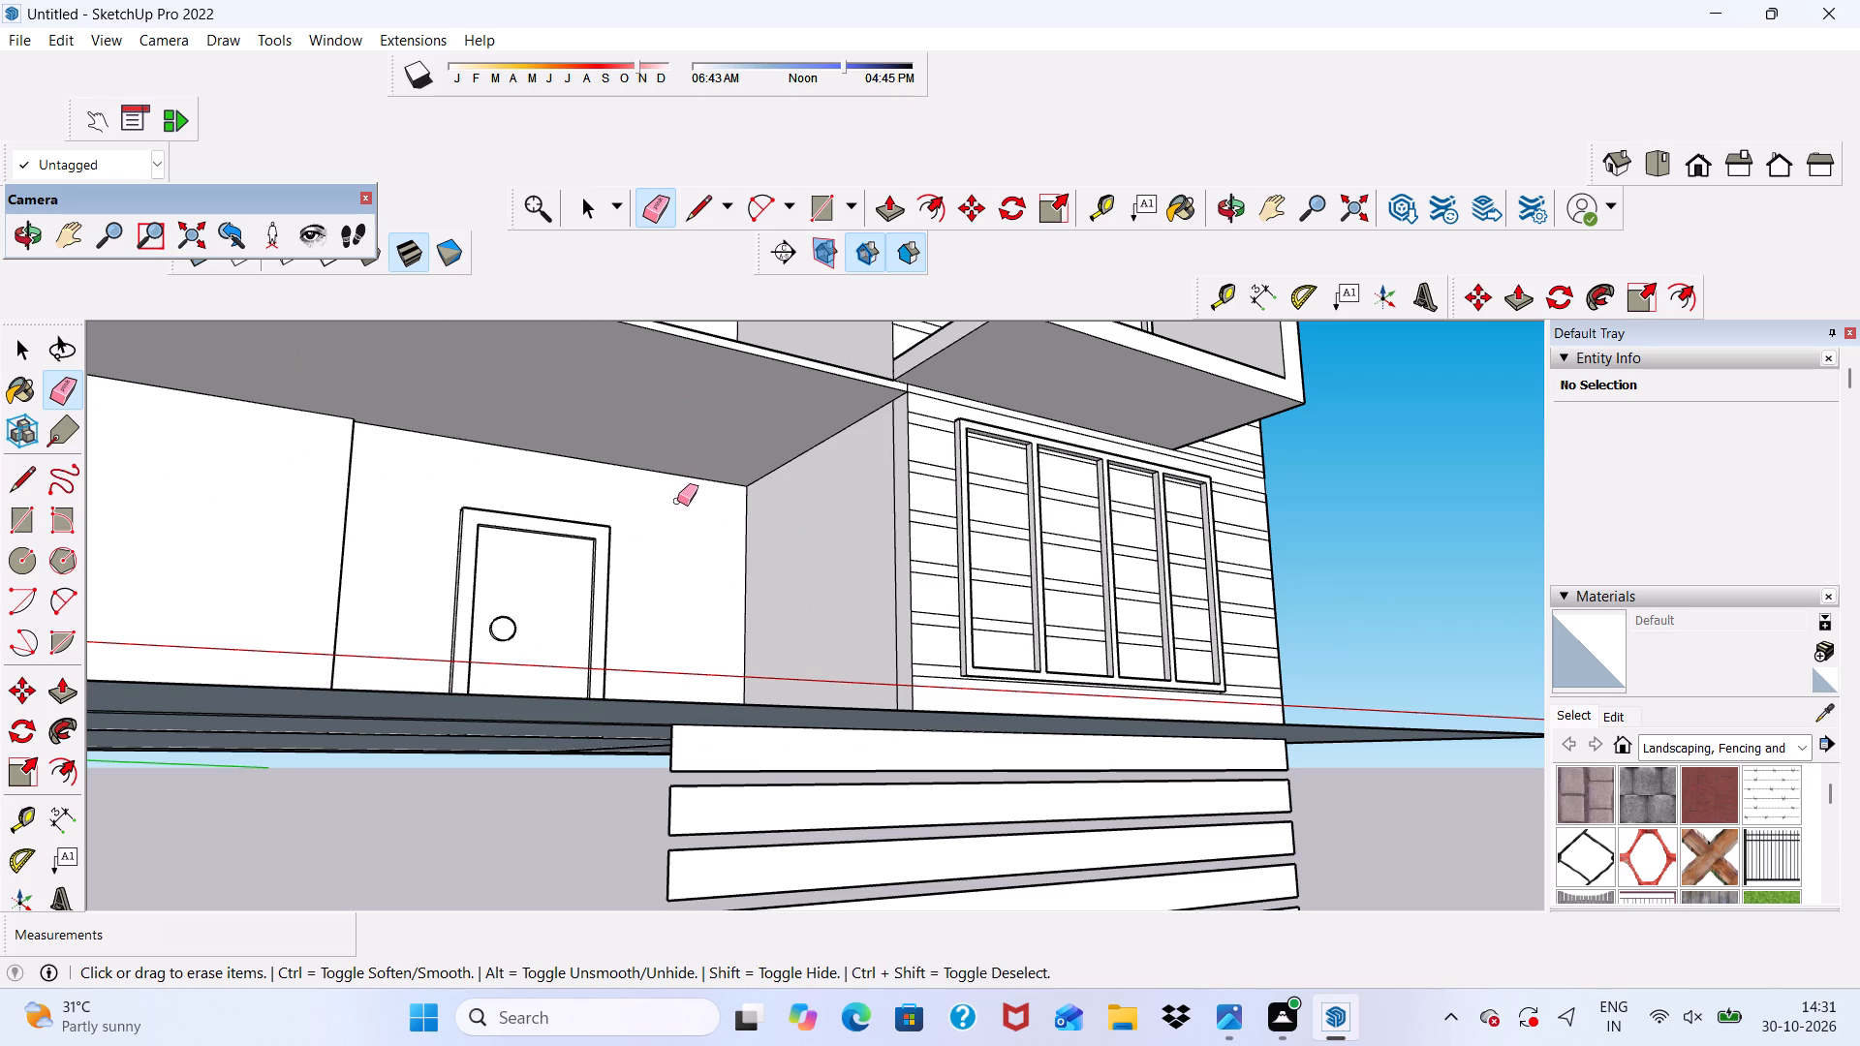
Erase the uppermost two strips hanging below the ground slab, including their short end edges beneath the door.
scroll(677, 501, down, 5)
middle_drag(771, 615, 564, 547)
scroll(639, 696, up, 11)
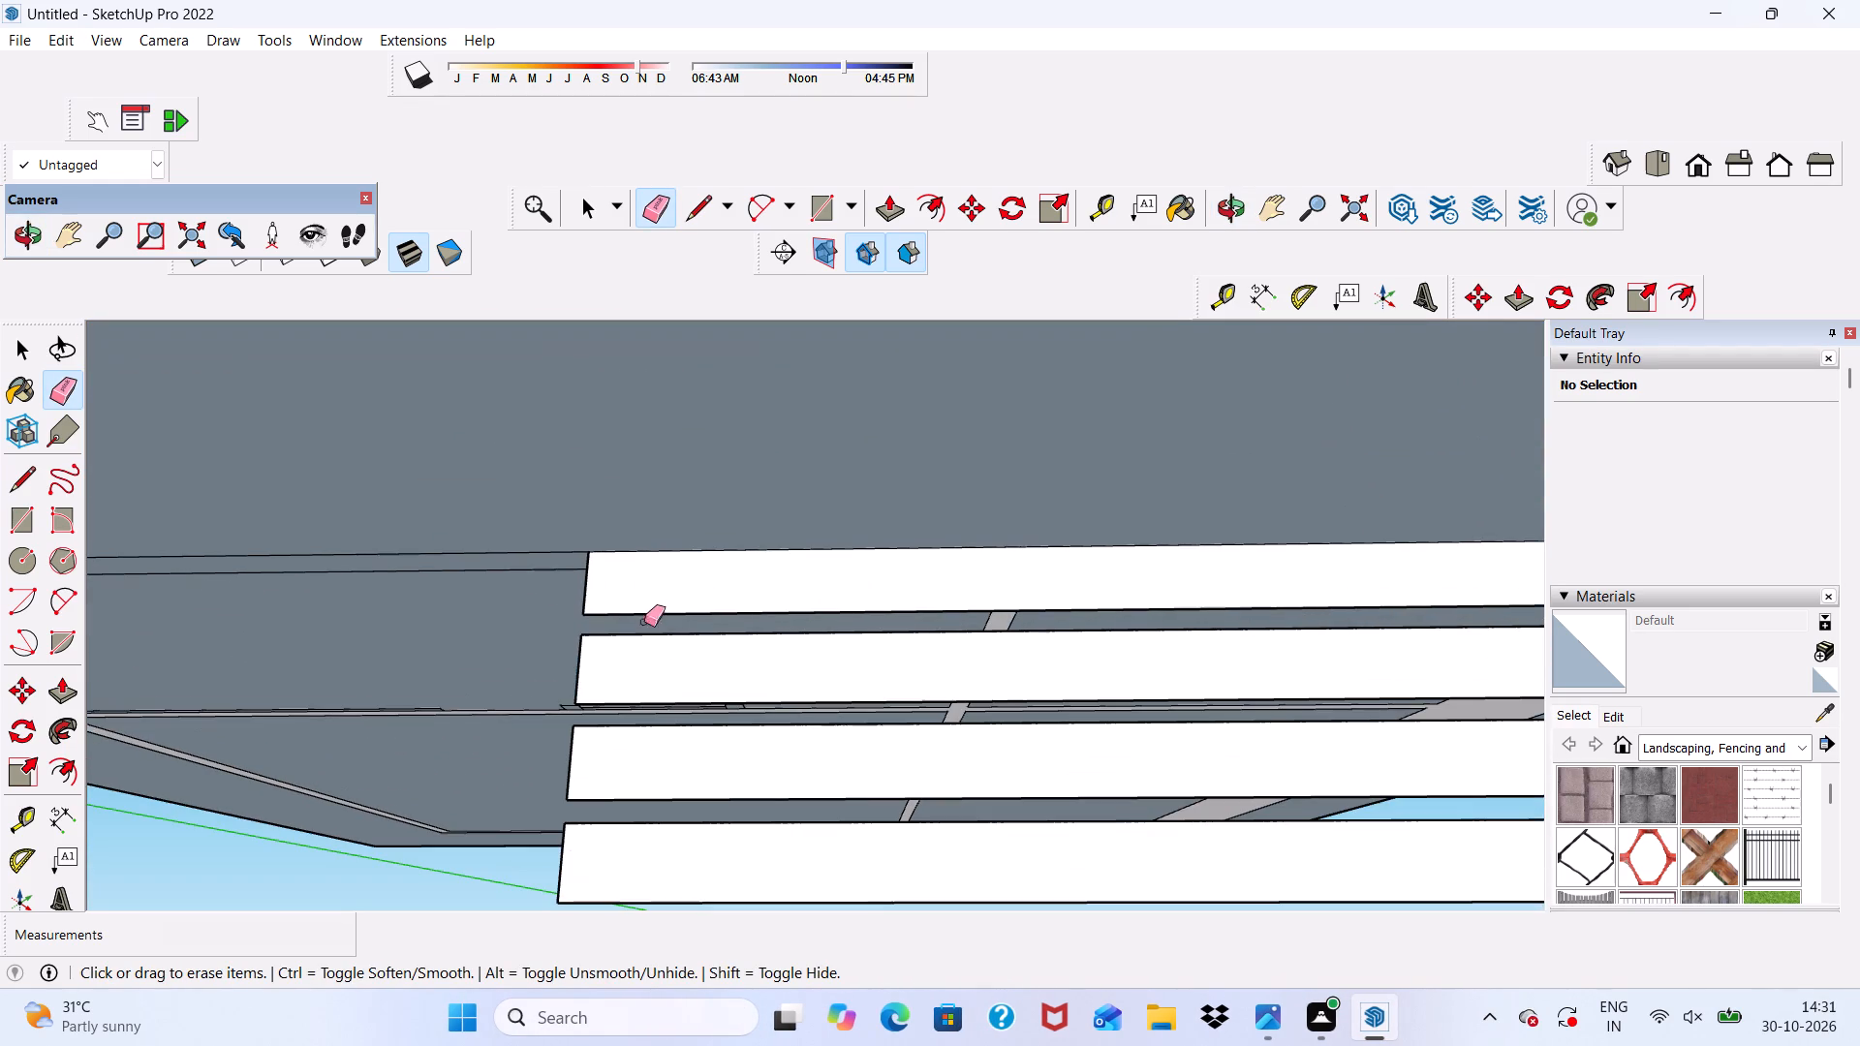
click(645, 605)
click(645, 610)
click(645, 617)
drag(648, 628, 649, 636)
scroll(631, 652, down, 1)
scroll(581, 609, up, 1)
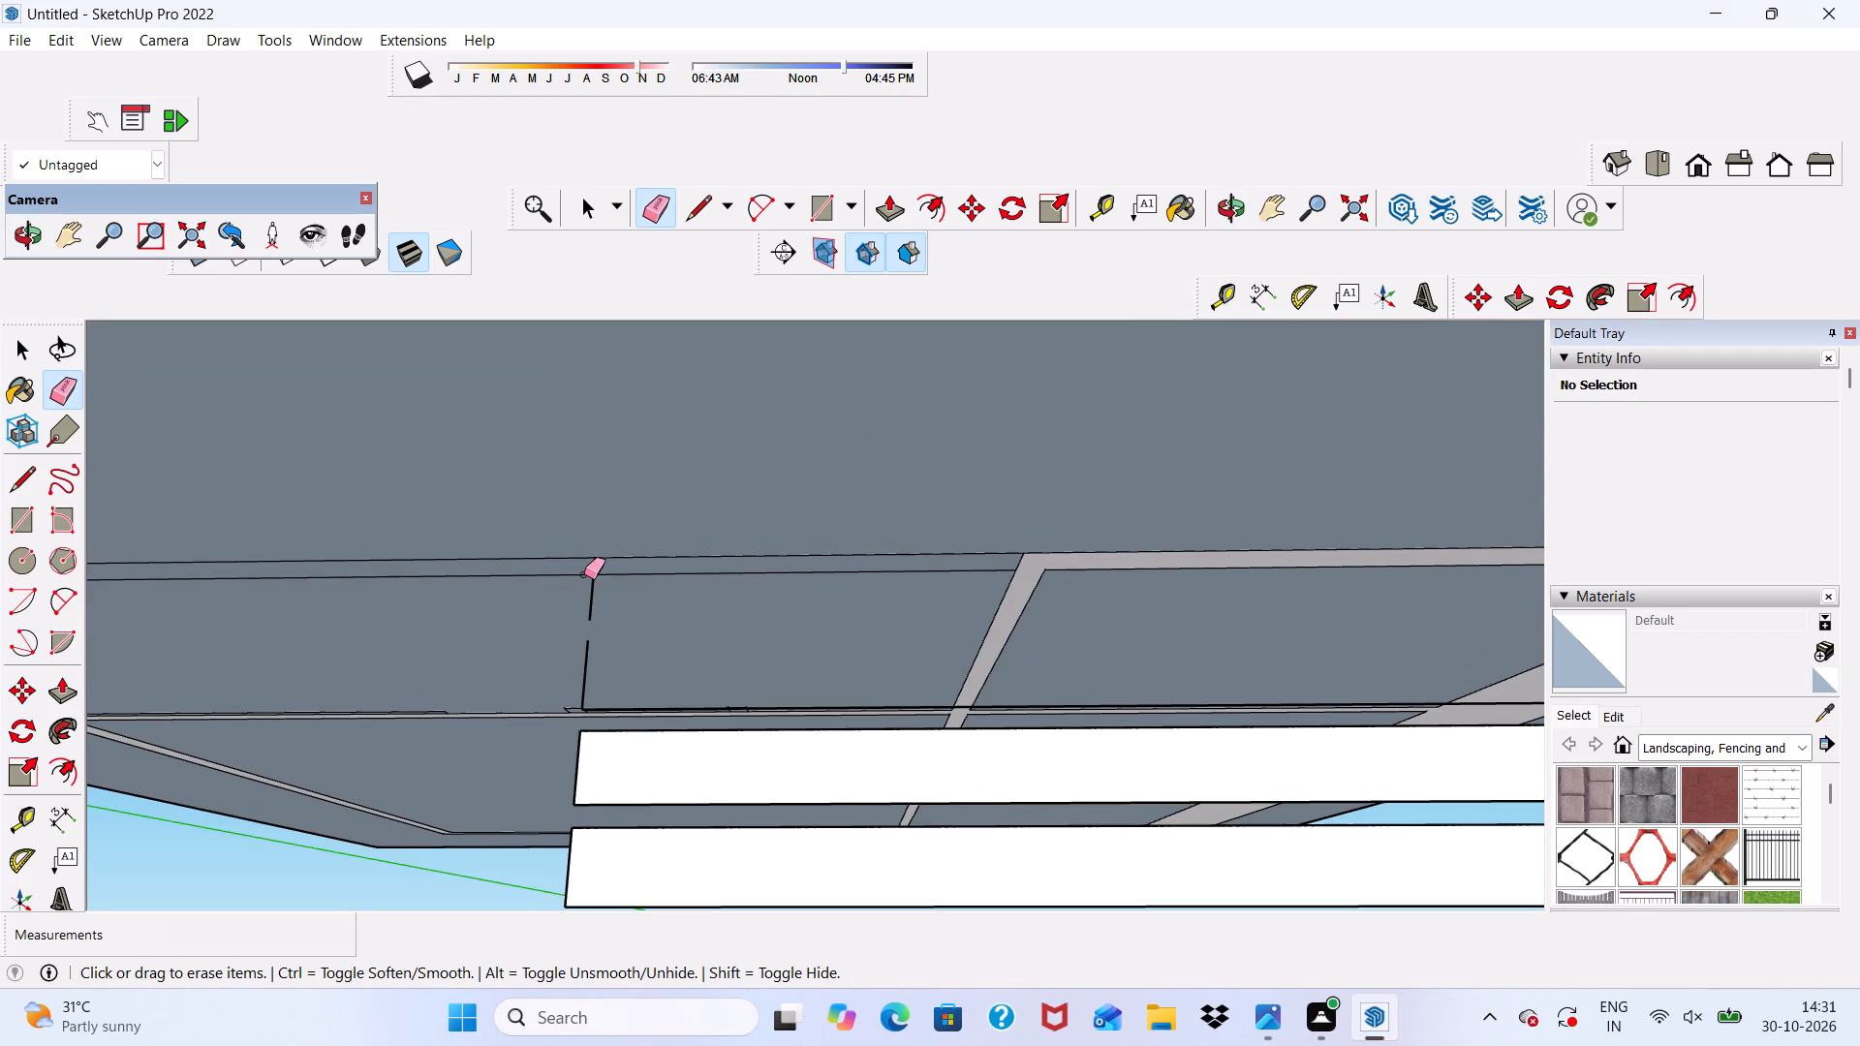
drag(593, 584, 595, 593)
click(585, 654)
scroll(610, 705, up, 6)
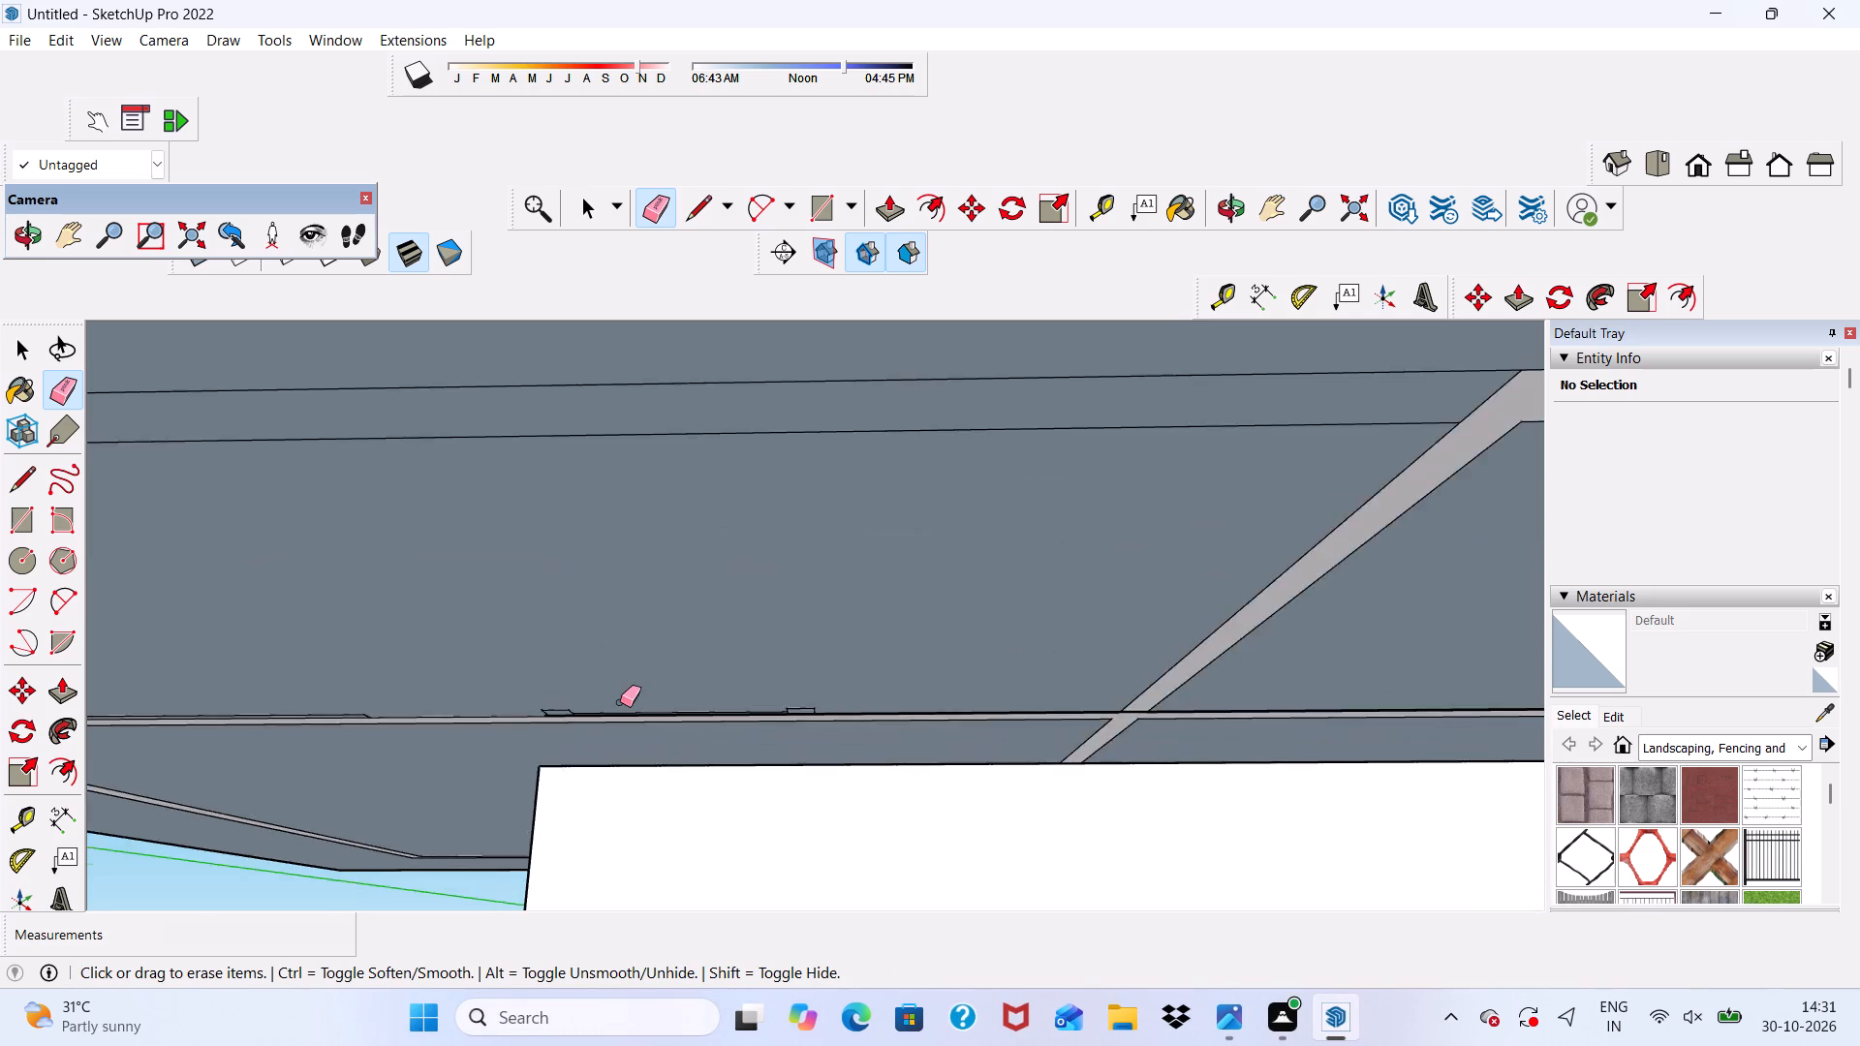
scroll(620, 702, up, 4)
scroll(642, 728, down, 8)
click(787, 642)
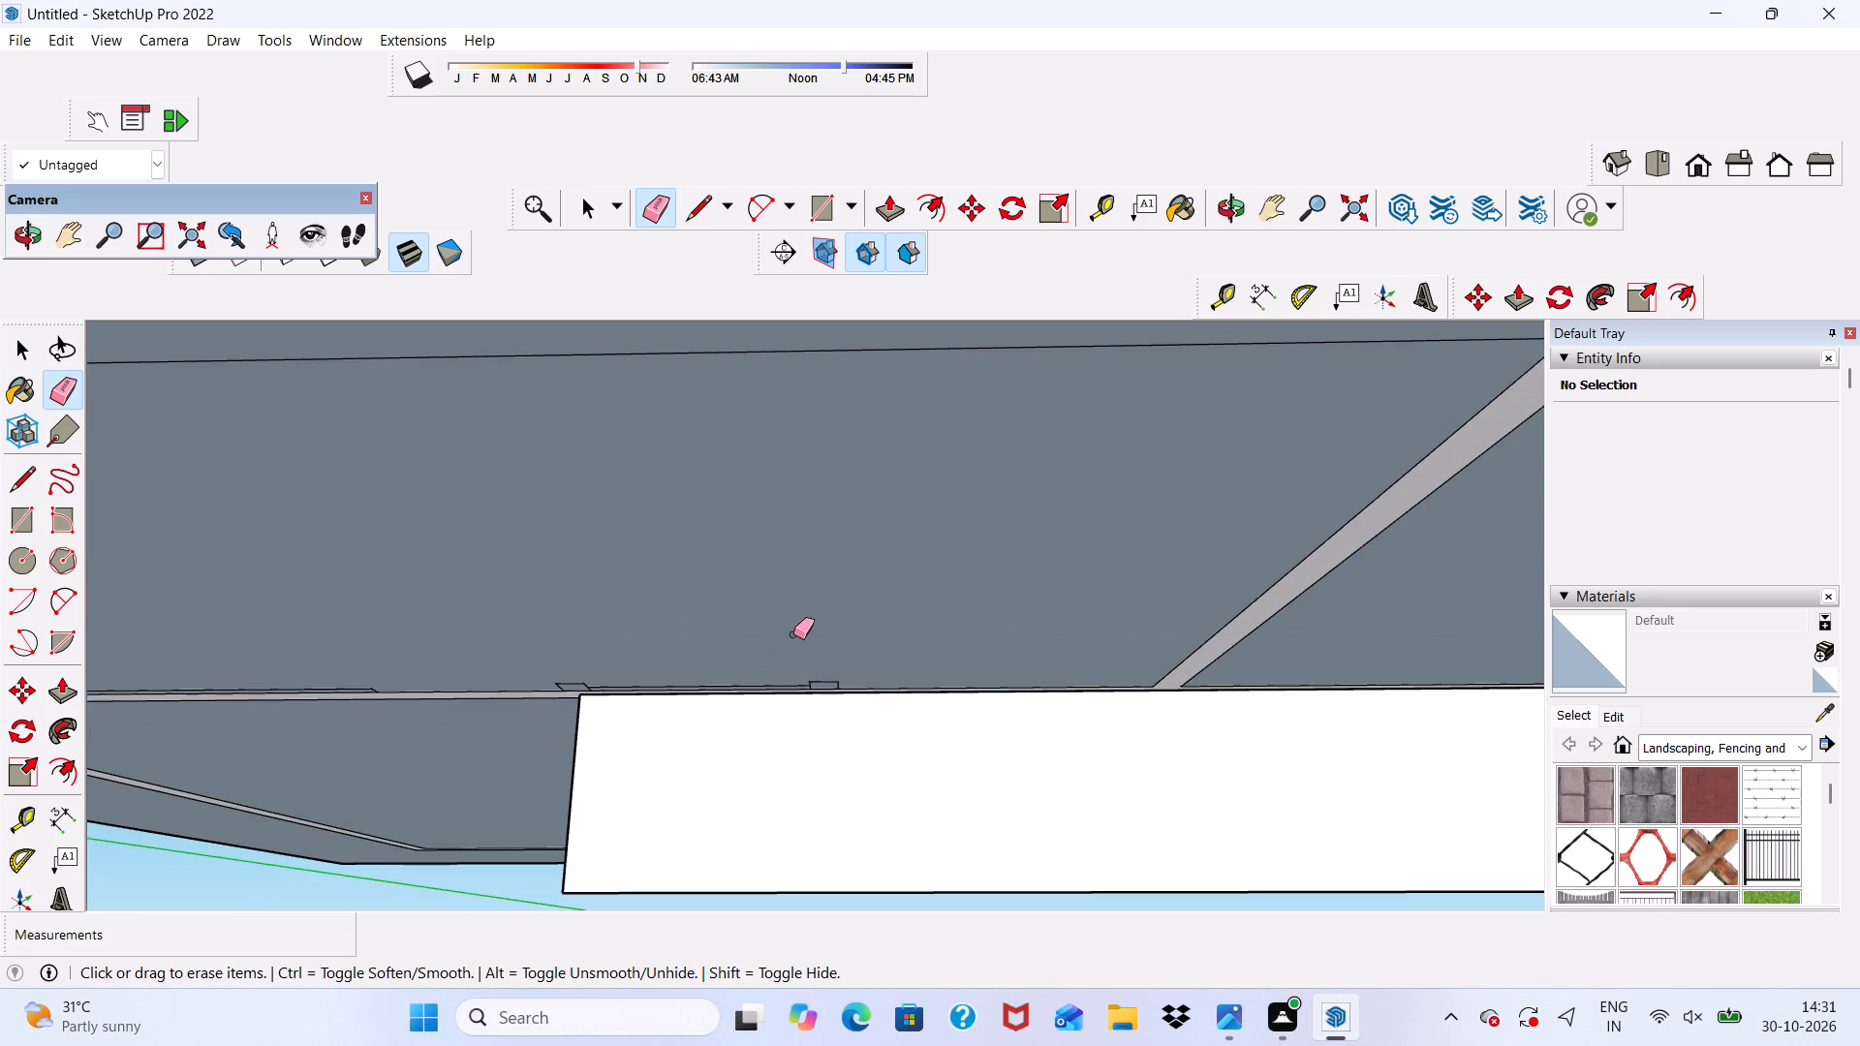
Erase the following two strips beneath the ground slab, with their long edges and the short end edges on the door side.
scroll(736, 528, down, 11)
scroll(857, 737, up, 5)
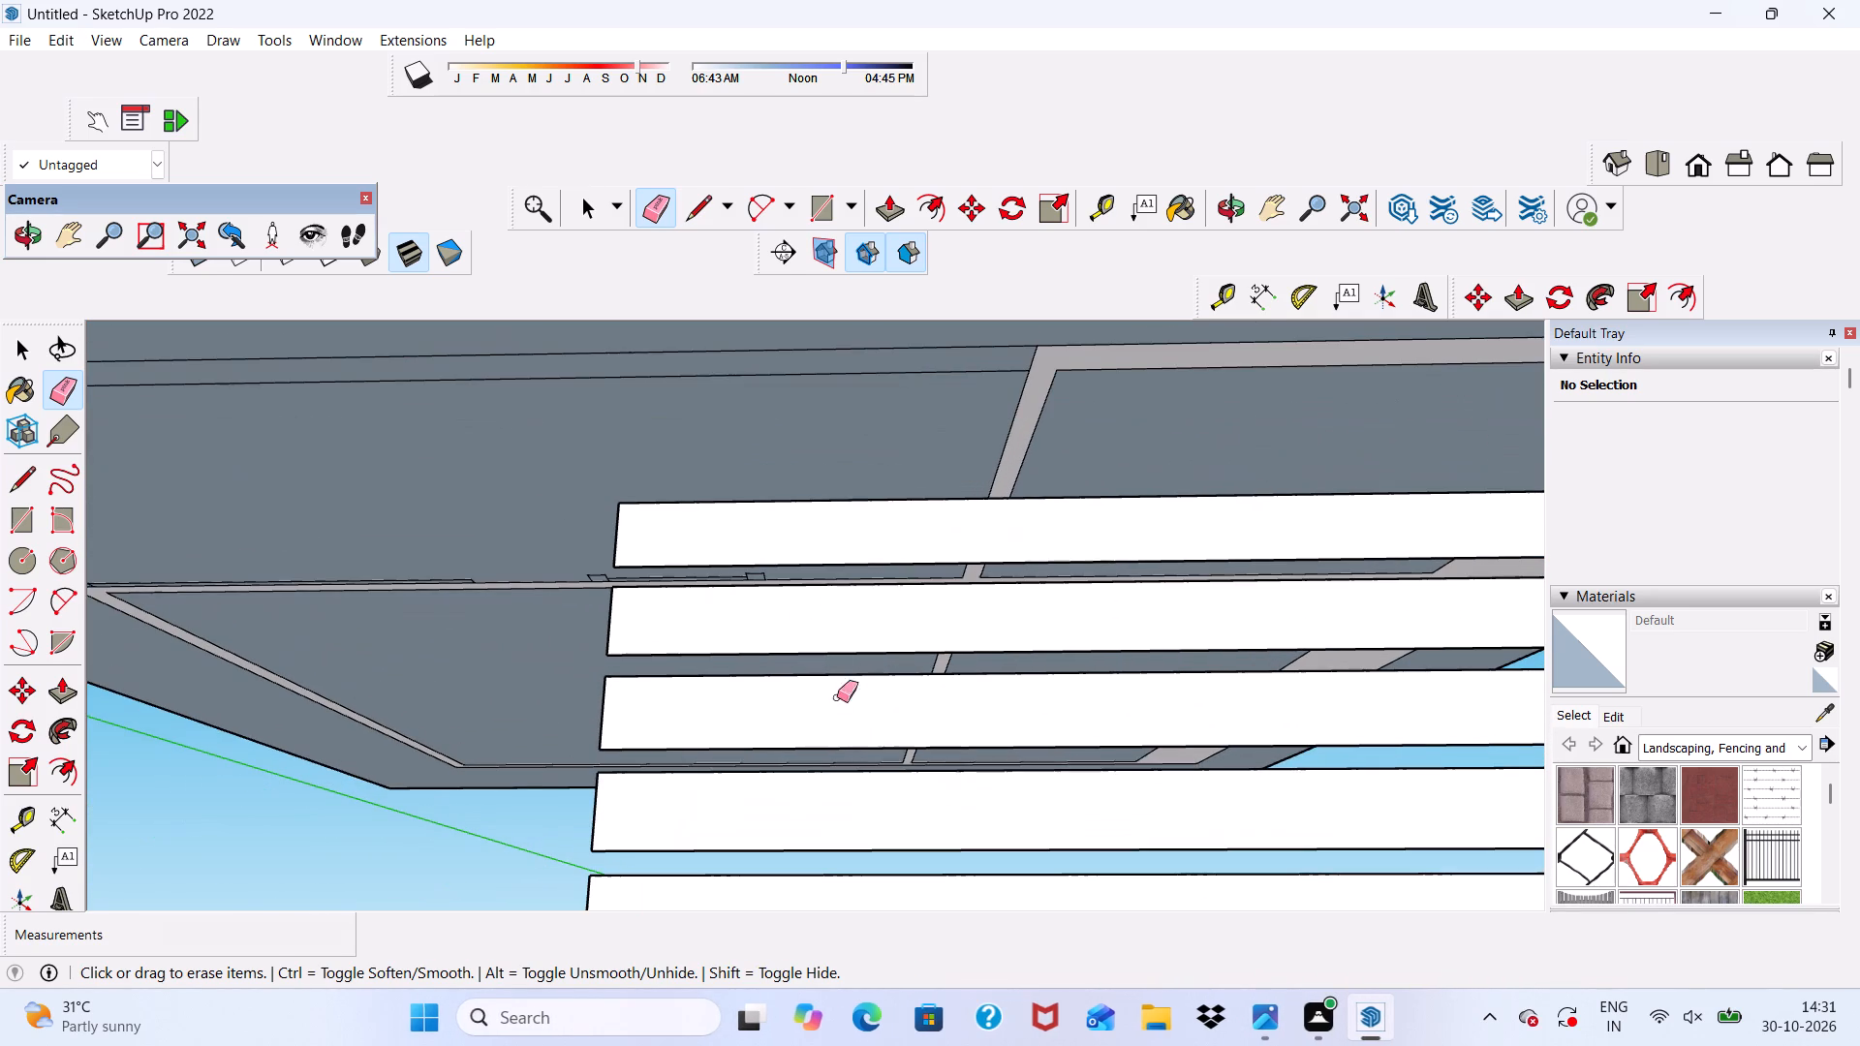
click(805, 497)
click(803, 505)
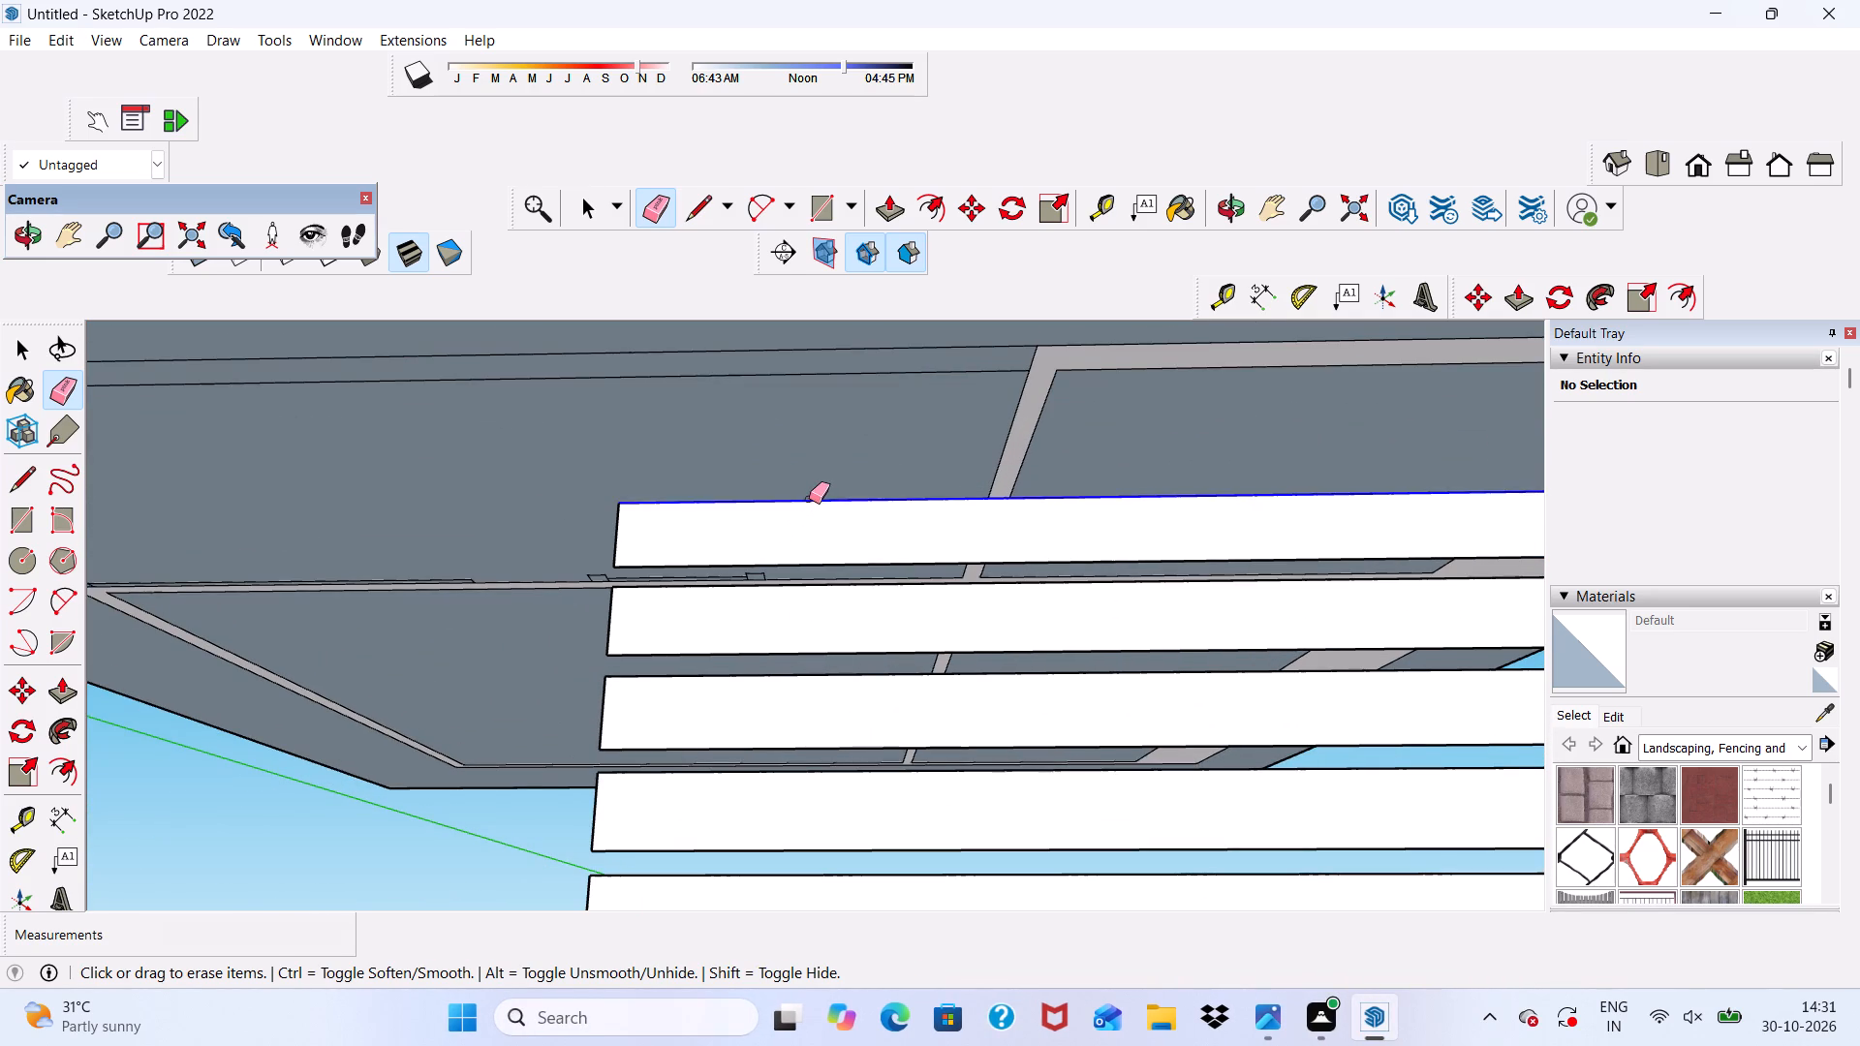
click(799, 556)
click(799, 563)
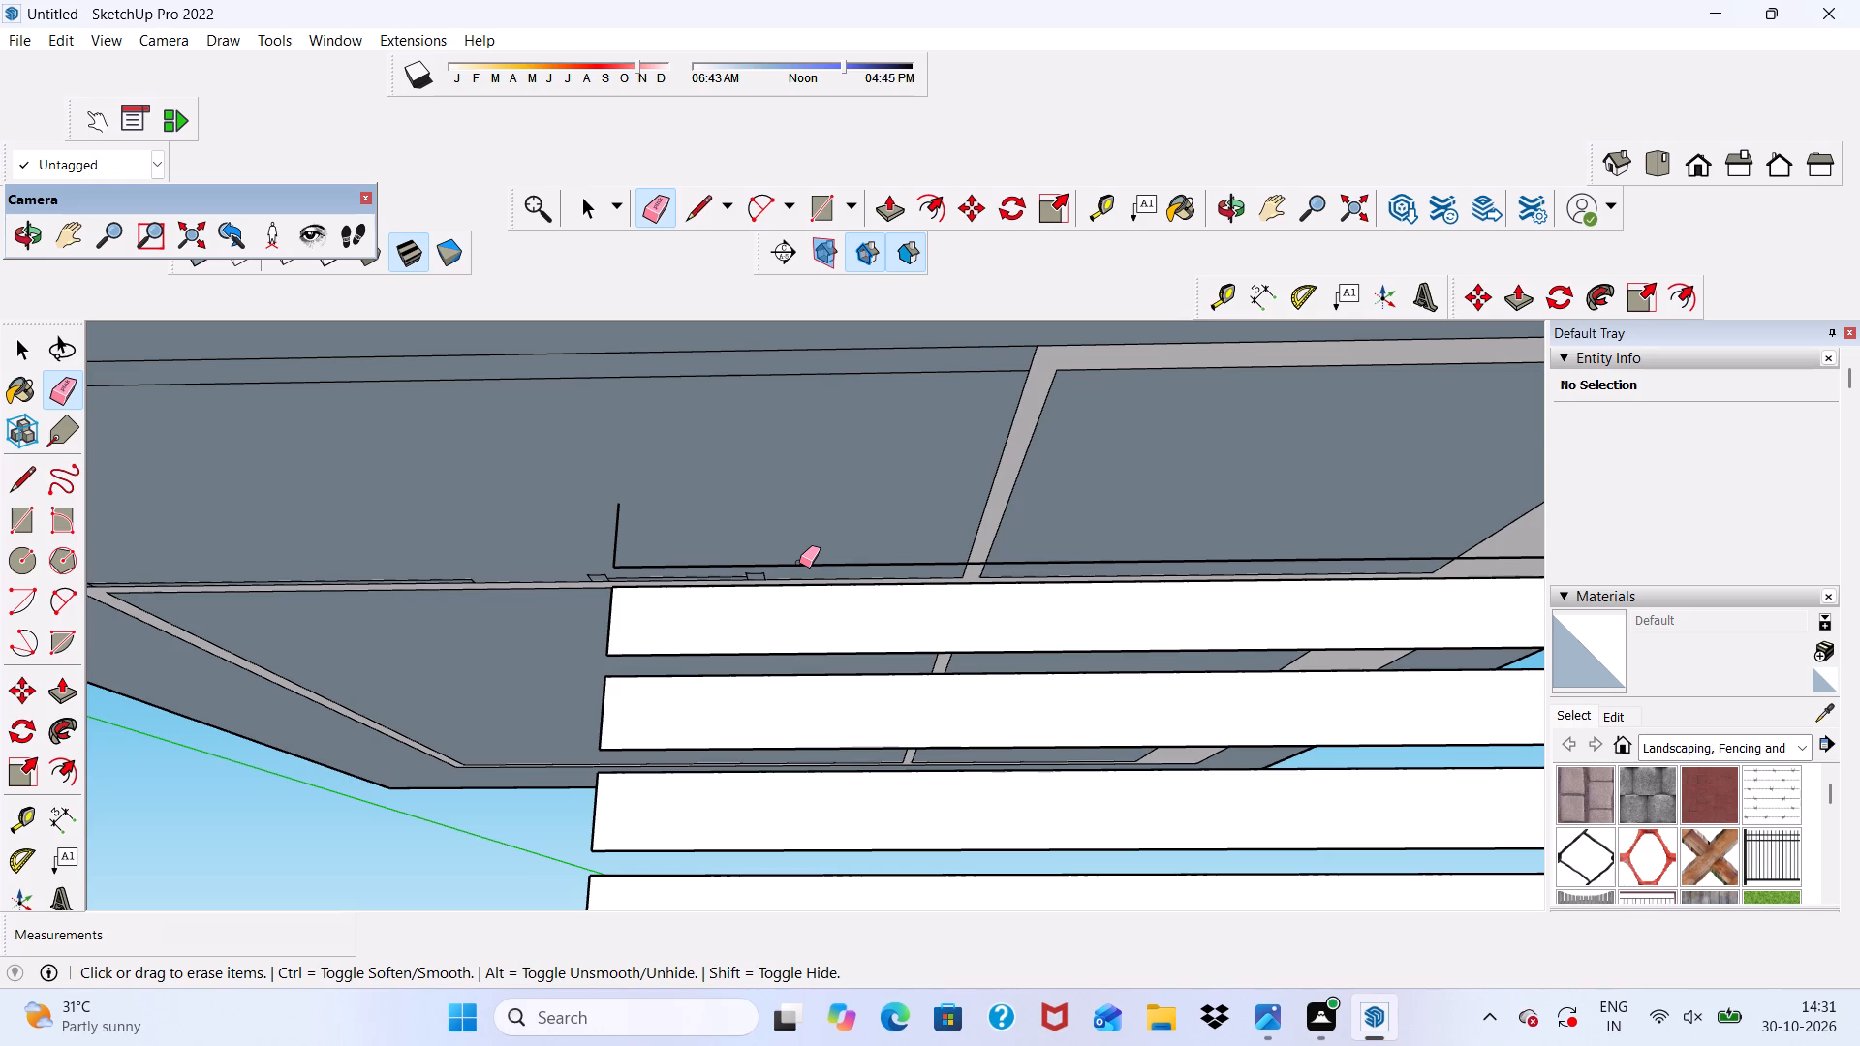
scroll(791, 570, down, 1)
scroll(729, 613, up, 4)
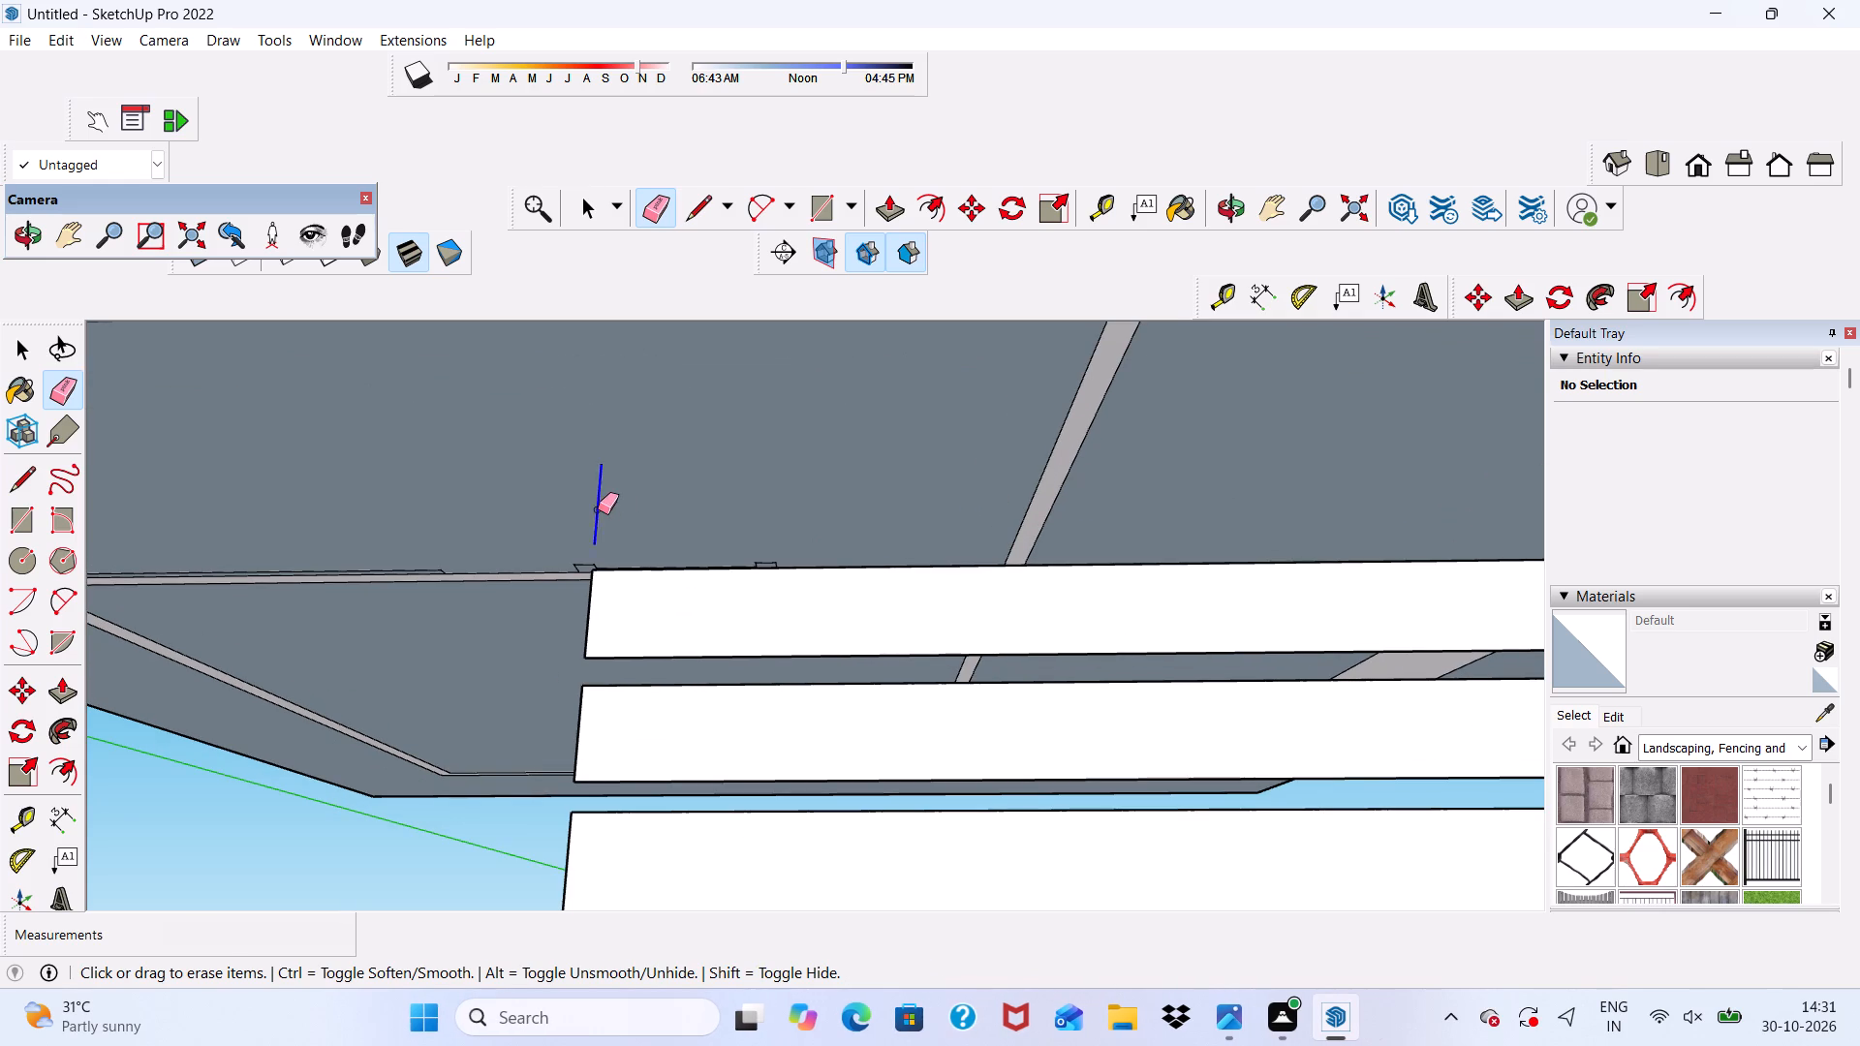
click(598, 509)
drag(594, 638, 602, 650)
drag(602, 650, 608, 663)
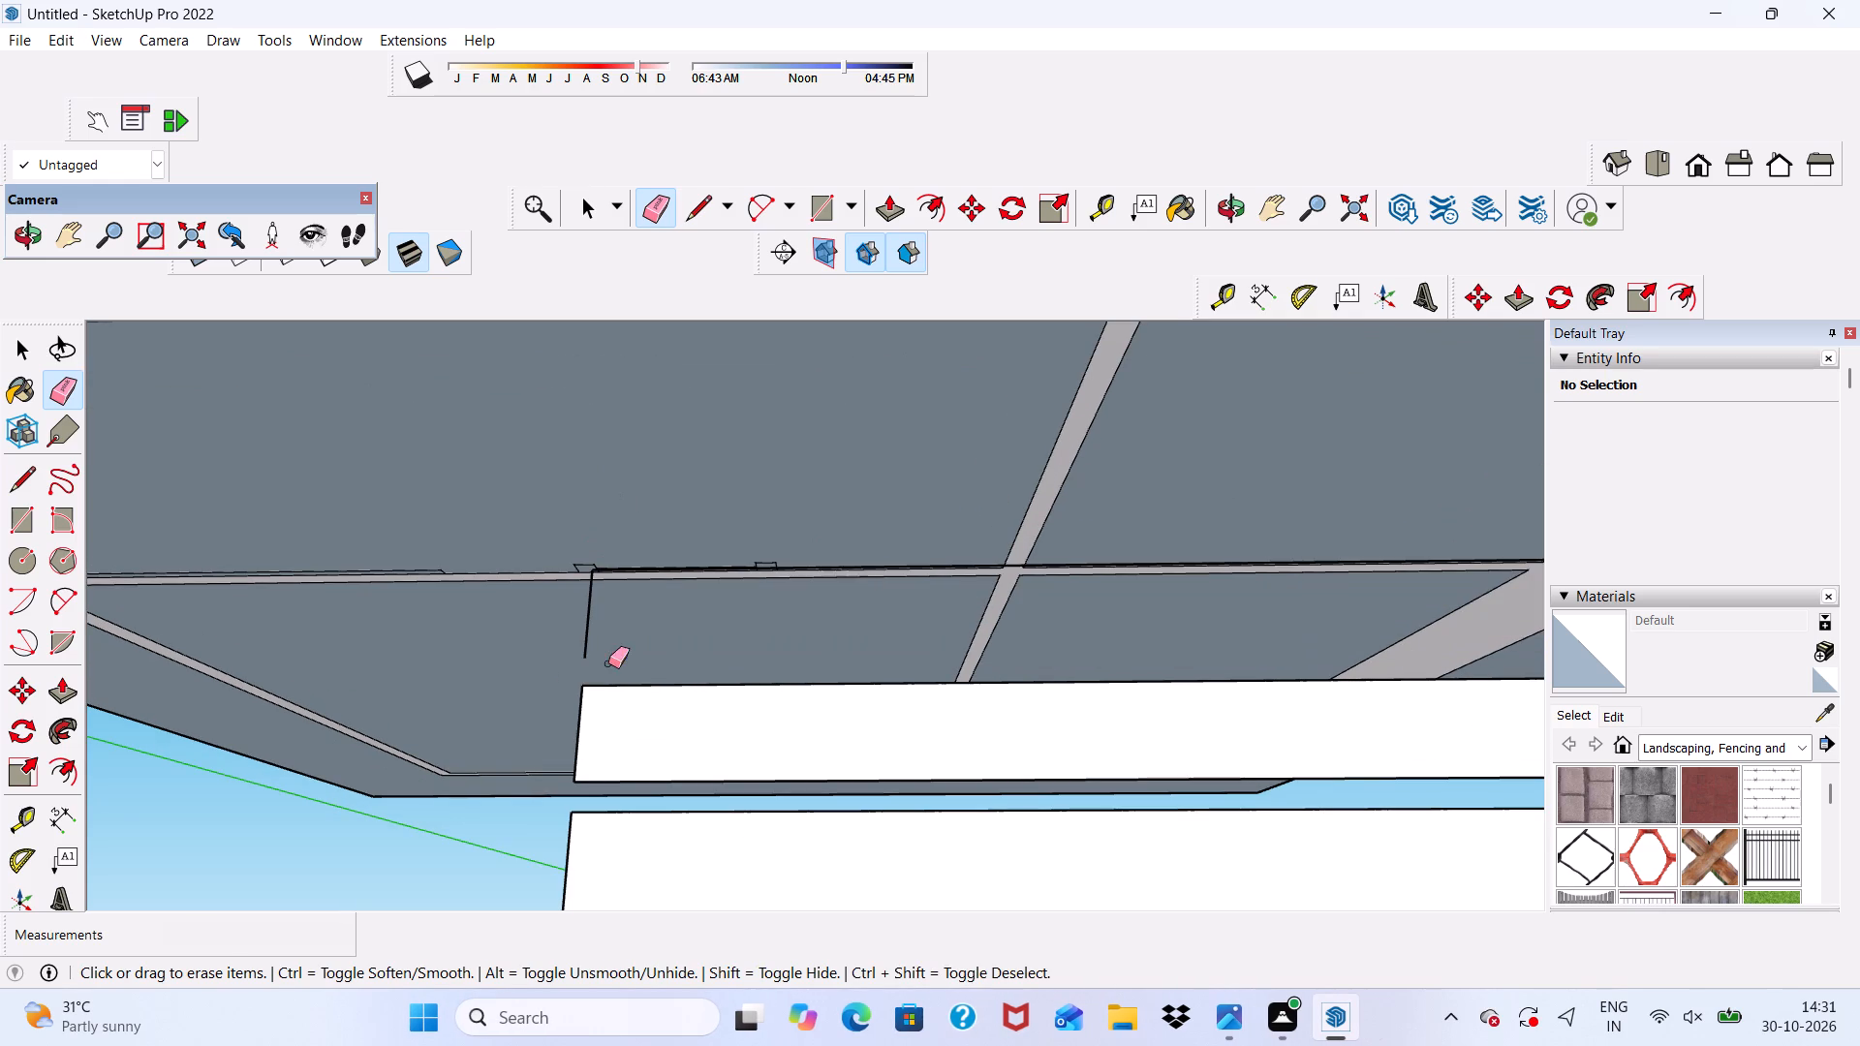
drag(591, 640, 579, 640)
Erase the leftover long edge above the remaining strips beneath the ground slab.
scroll(790, 565, up, 6)
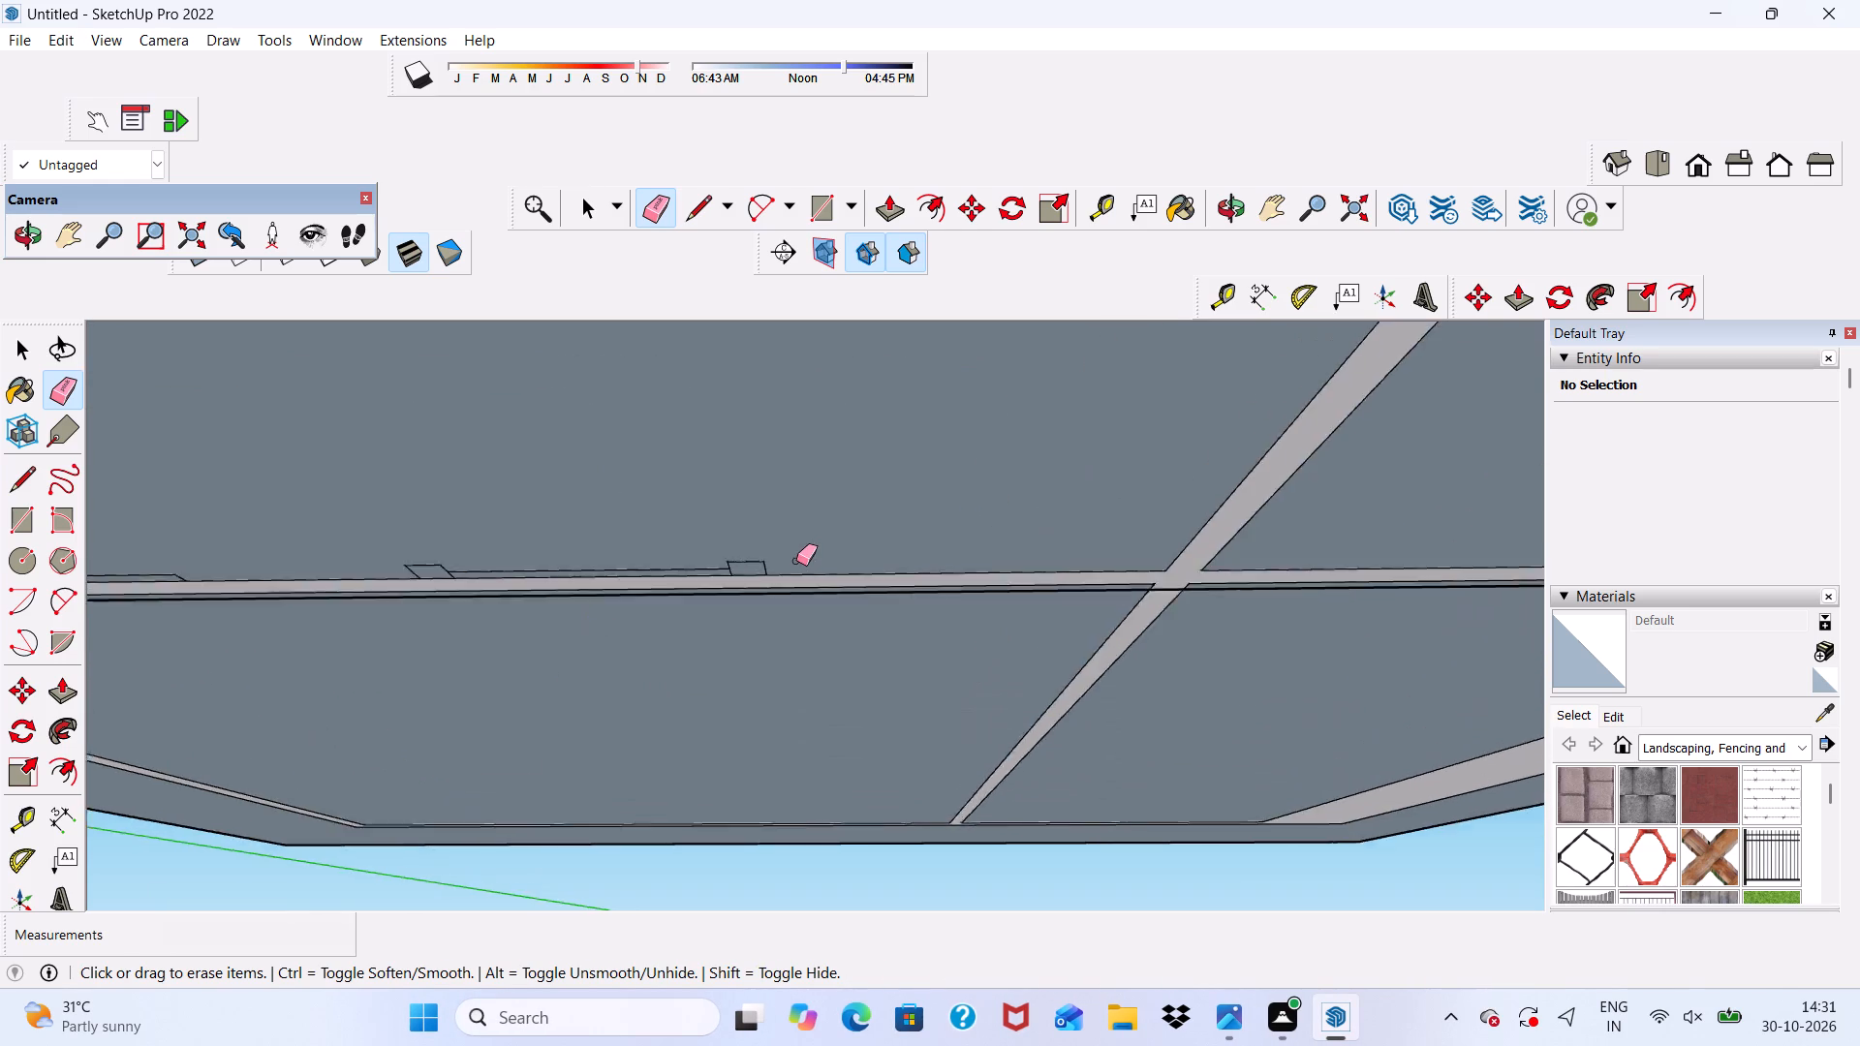
scroll(796, 561, up, 8)
scroll(776, 591, down, 18)
middle_drag(846, 582, 840, 528)
scroll(843, 489, up, 1)
click(883, 423)
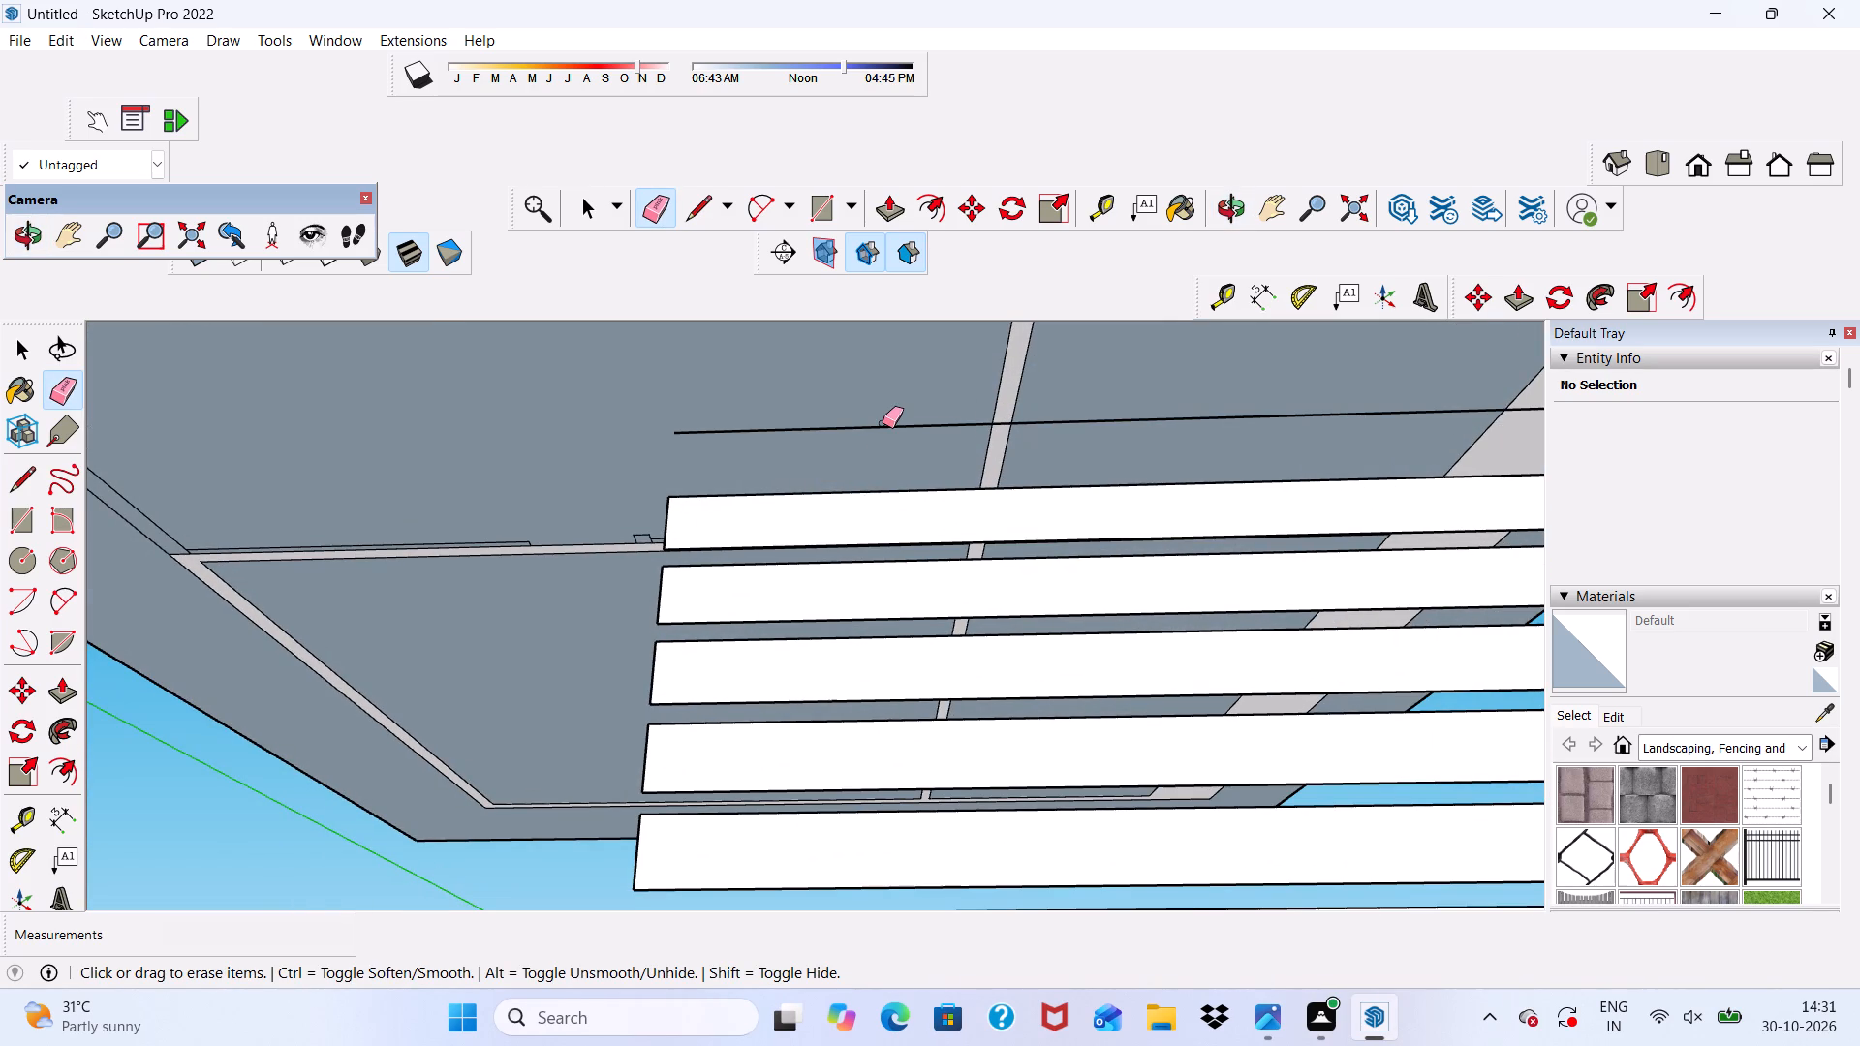
click(883, 423)
click(883, 428)
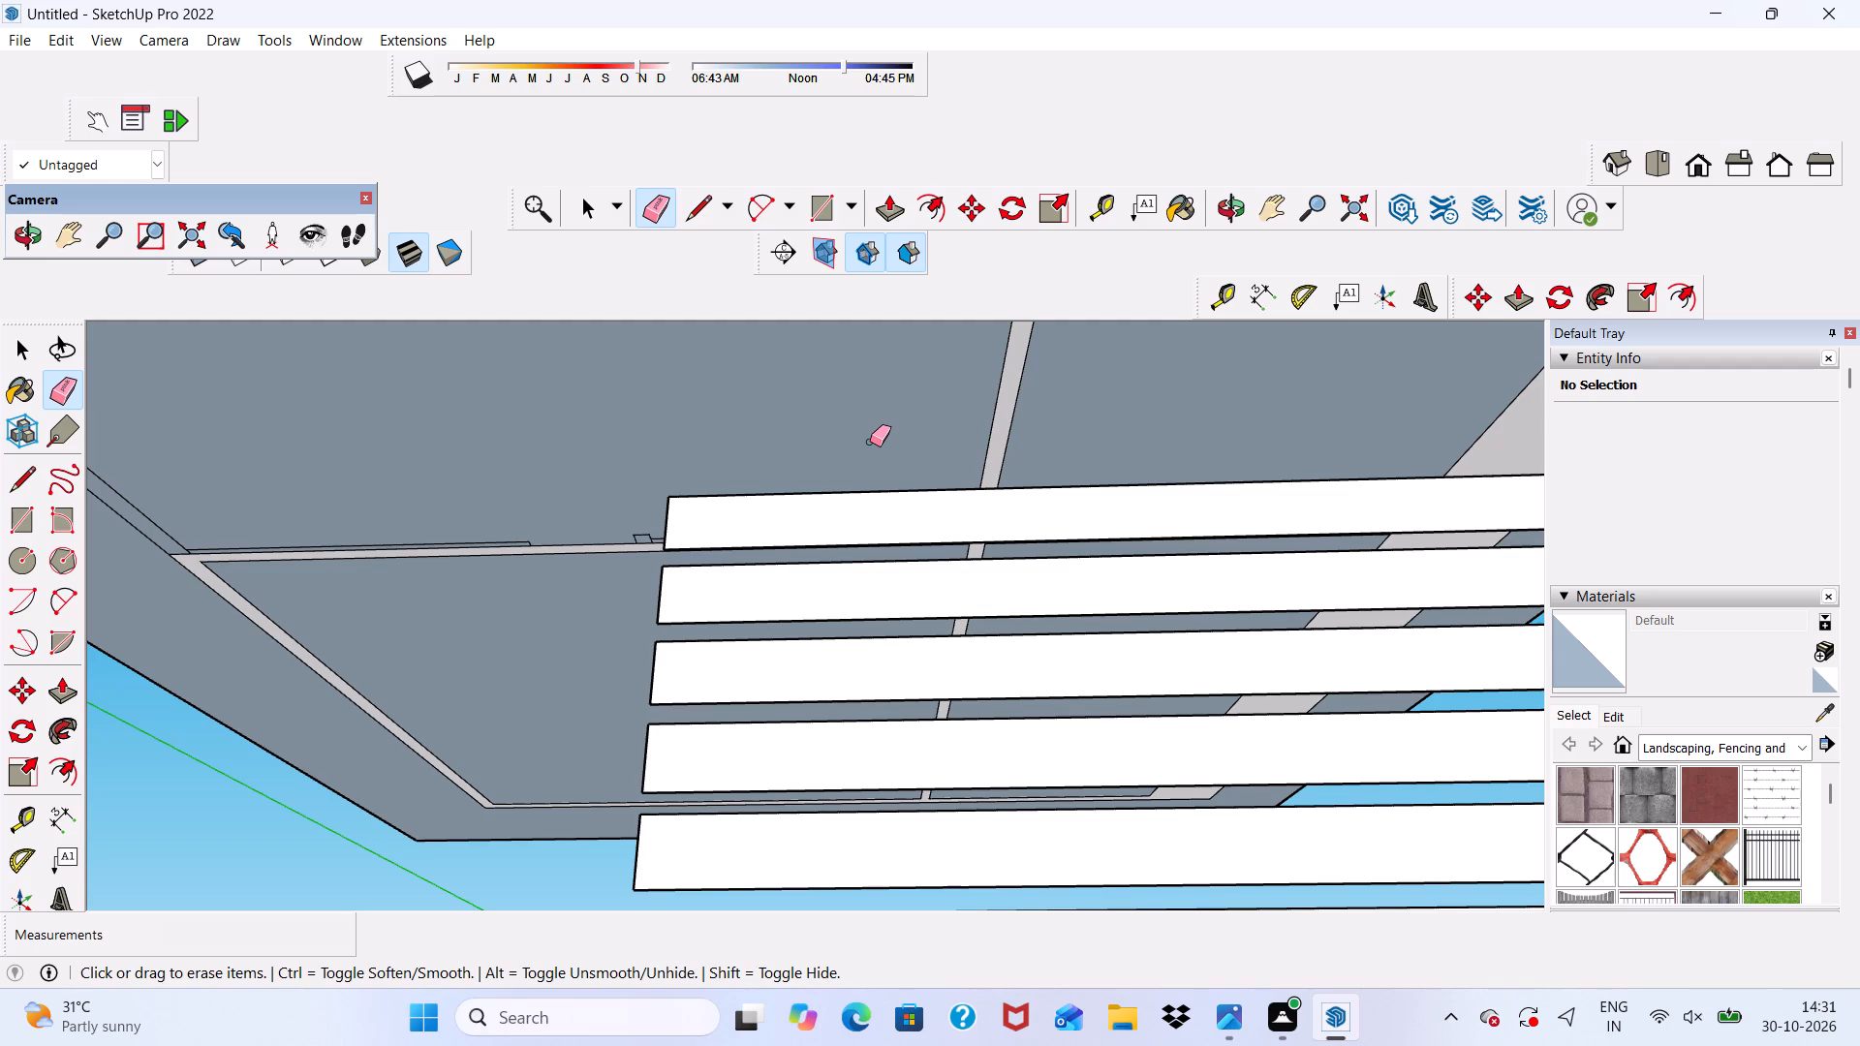
Erase the long edges of the uppermost five remaining strips beneath the ground slab.
scroll(412, 445, up, 1)
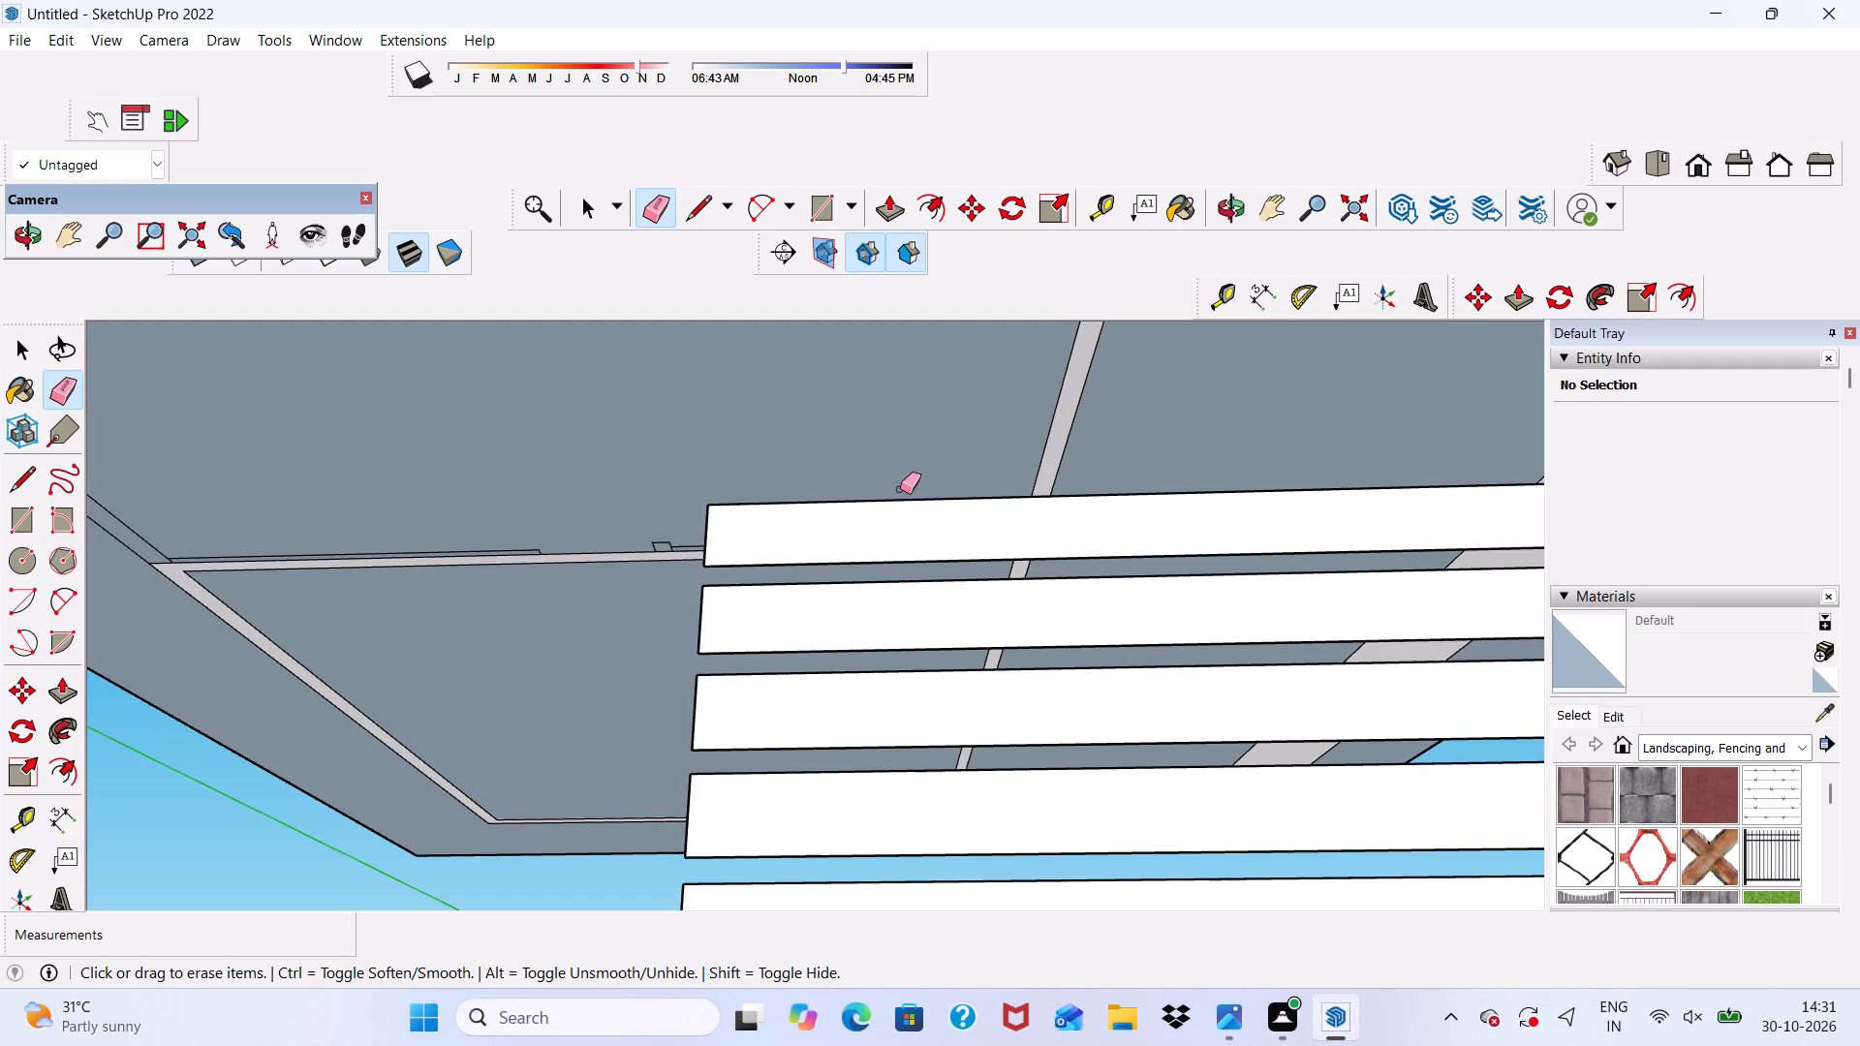
scroll(790, 487, up, 1)
scroll(1365, 310, down, 2)
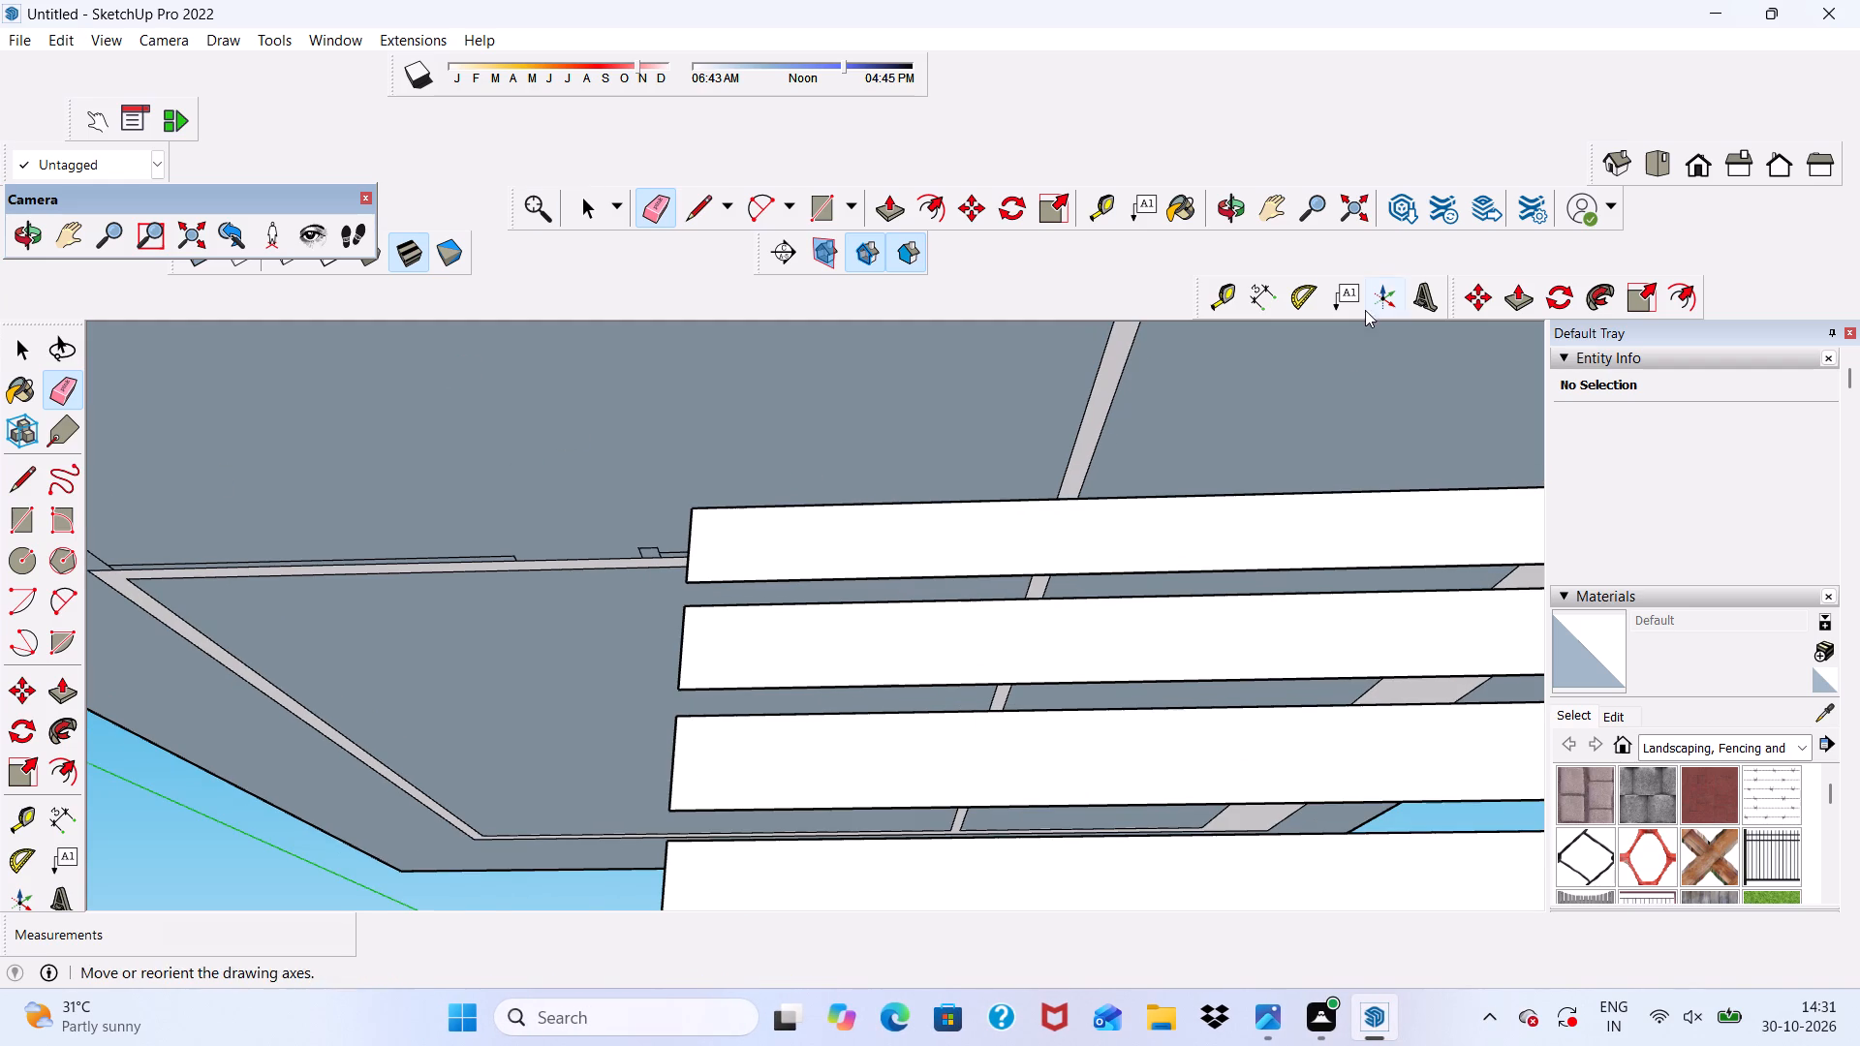
scroll(1365, 310, down, 3)
scroll(1095, 342, down, 10)
scroll(1440, 401, up, 5)
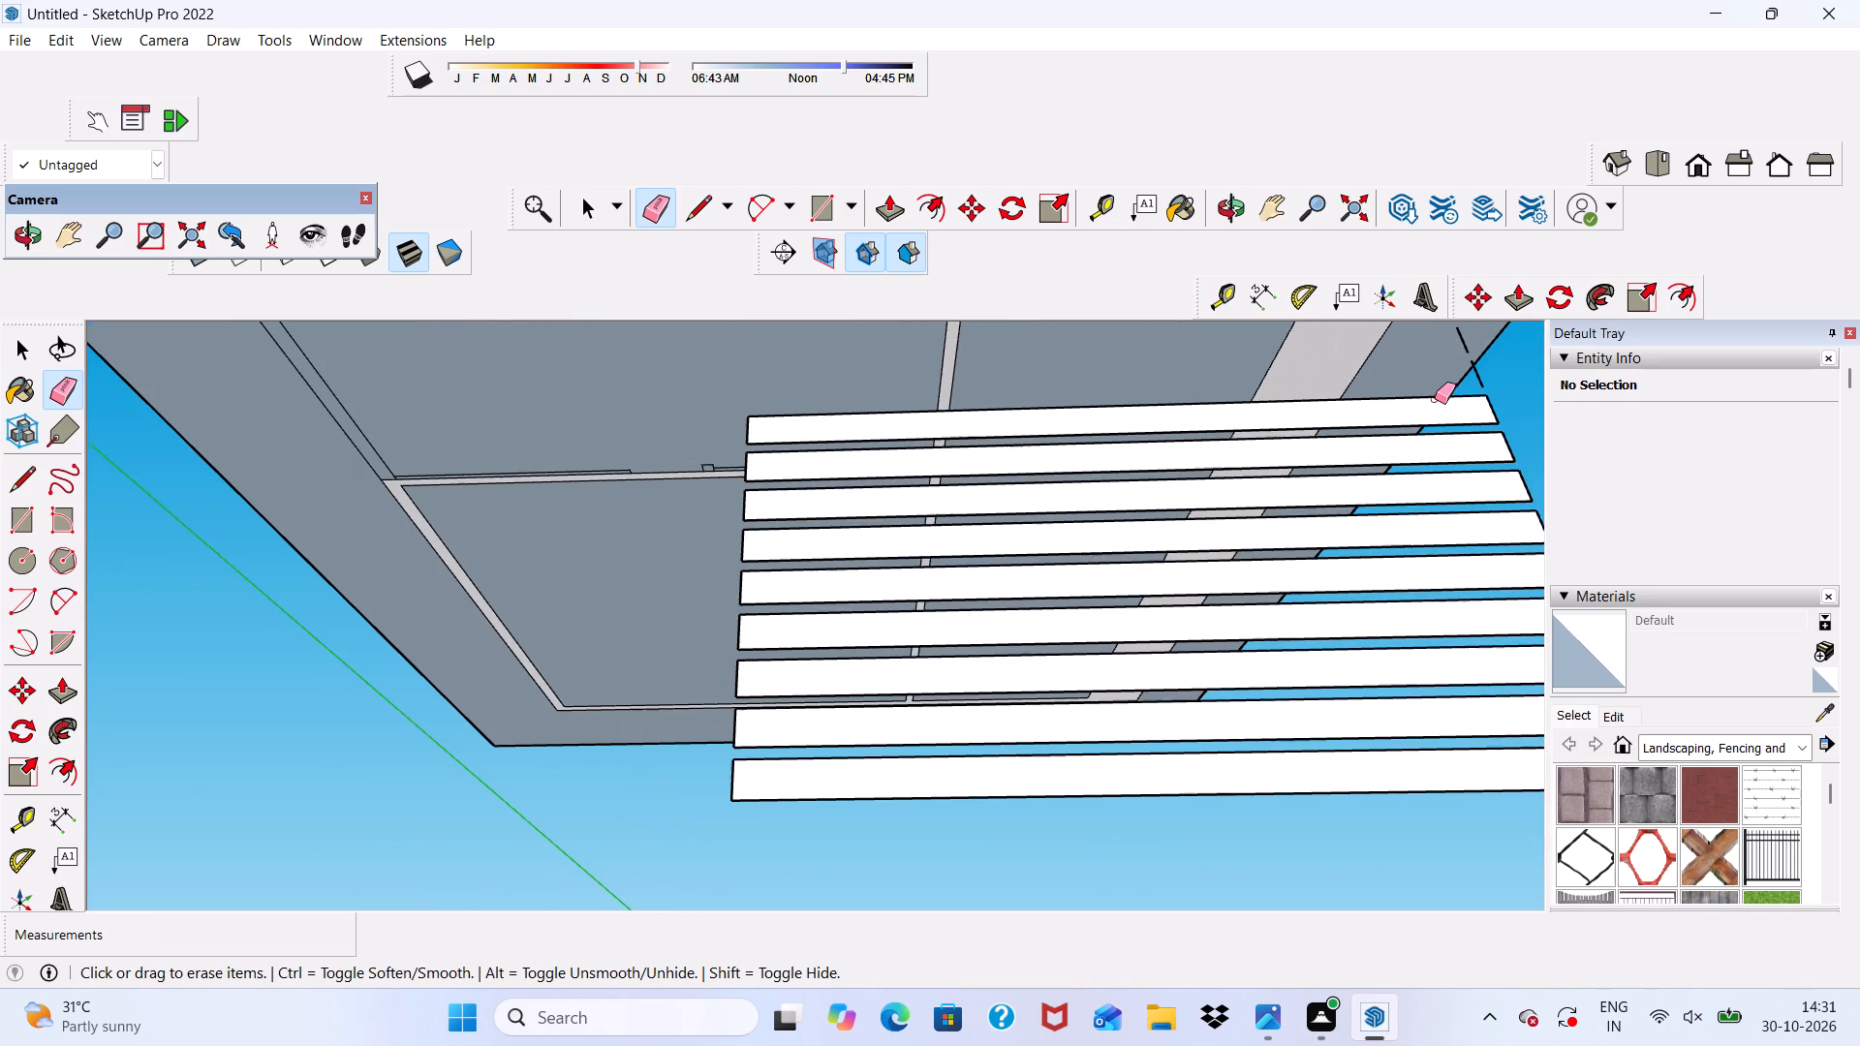
click(1421, 399)
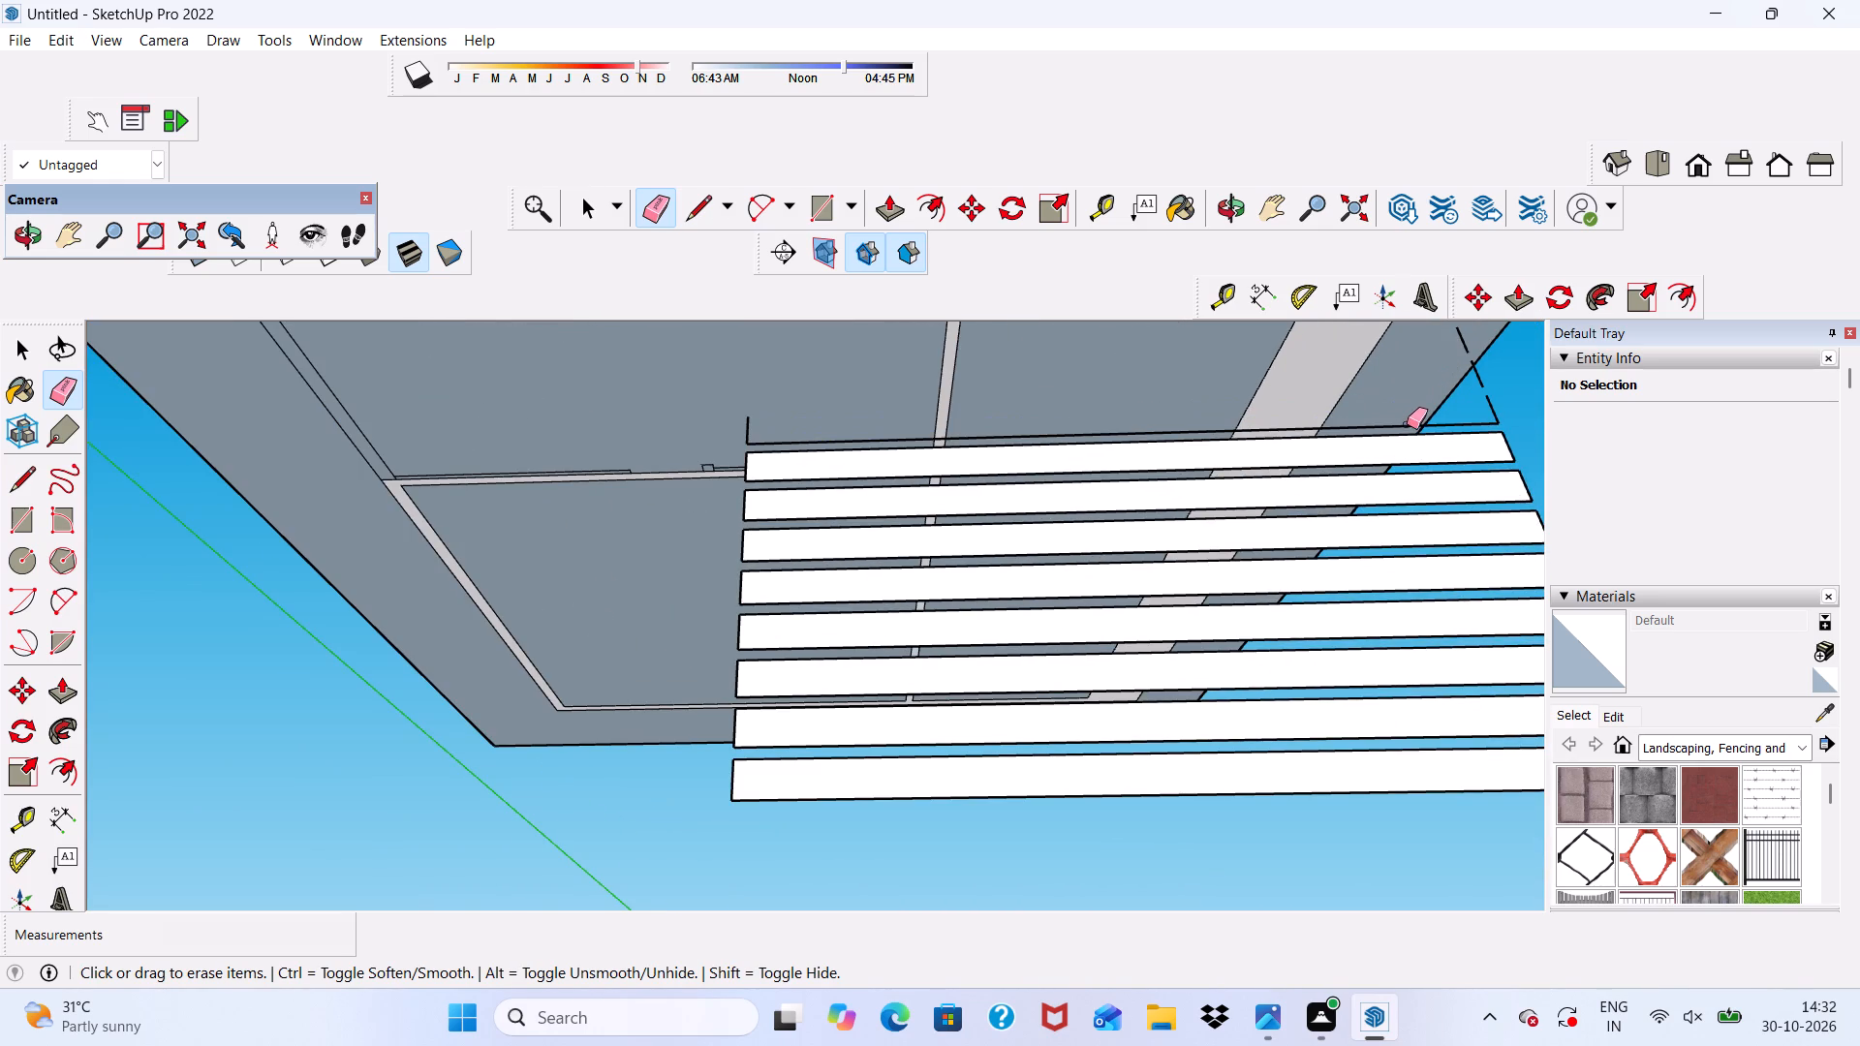
click(1406, 425)
click(1391, 437)
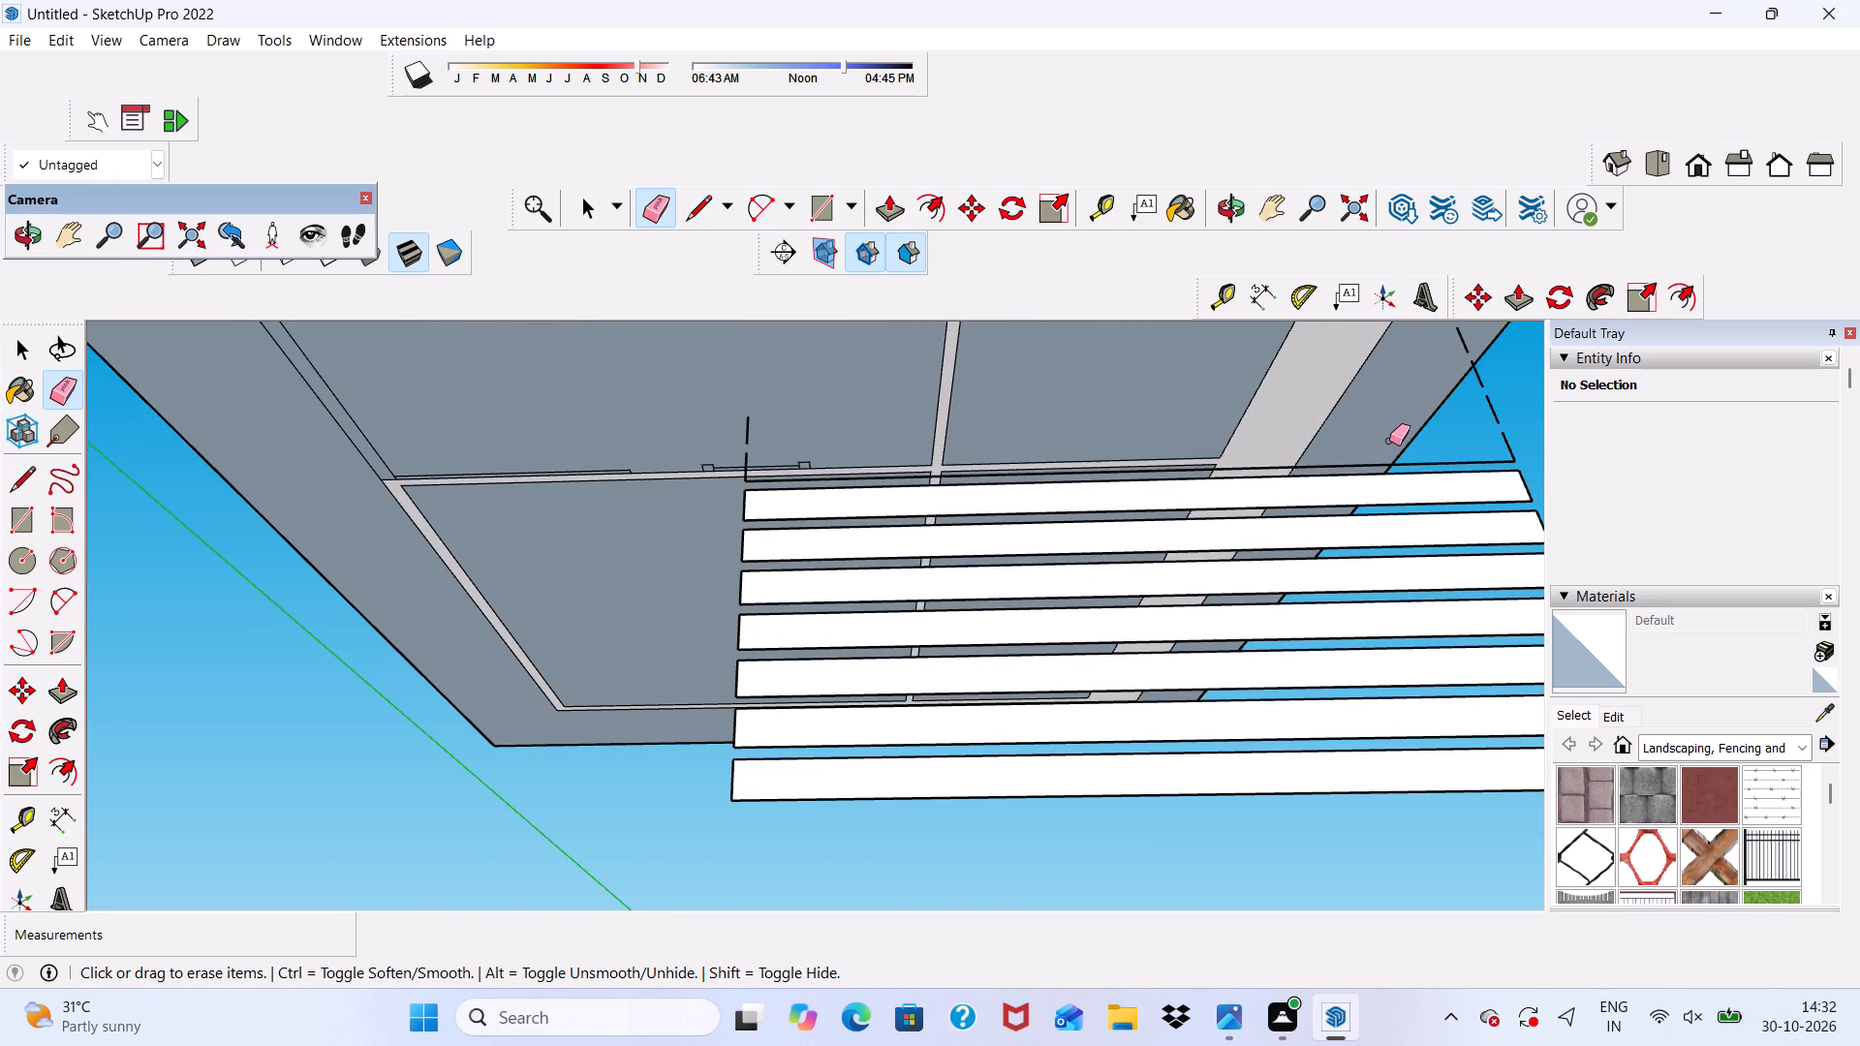
click(1360, 462)
click(1360, 462)
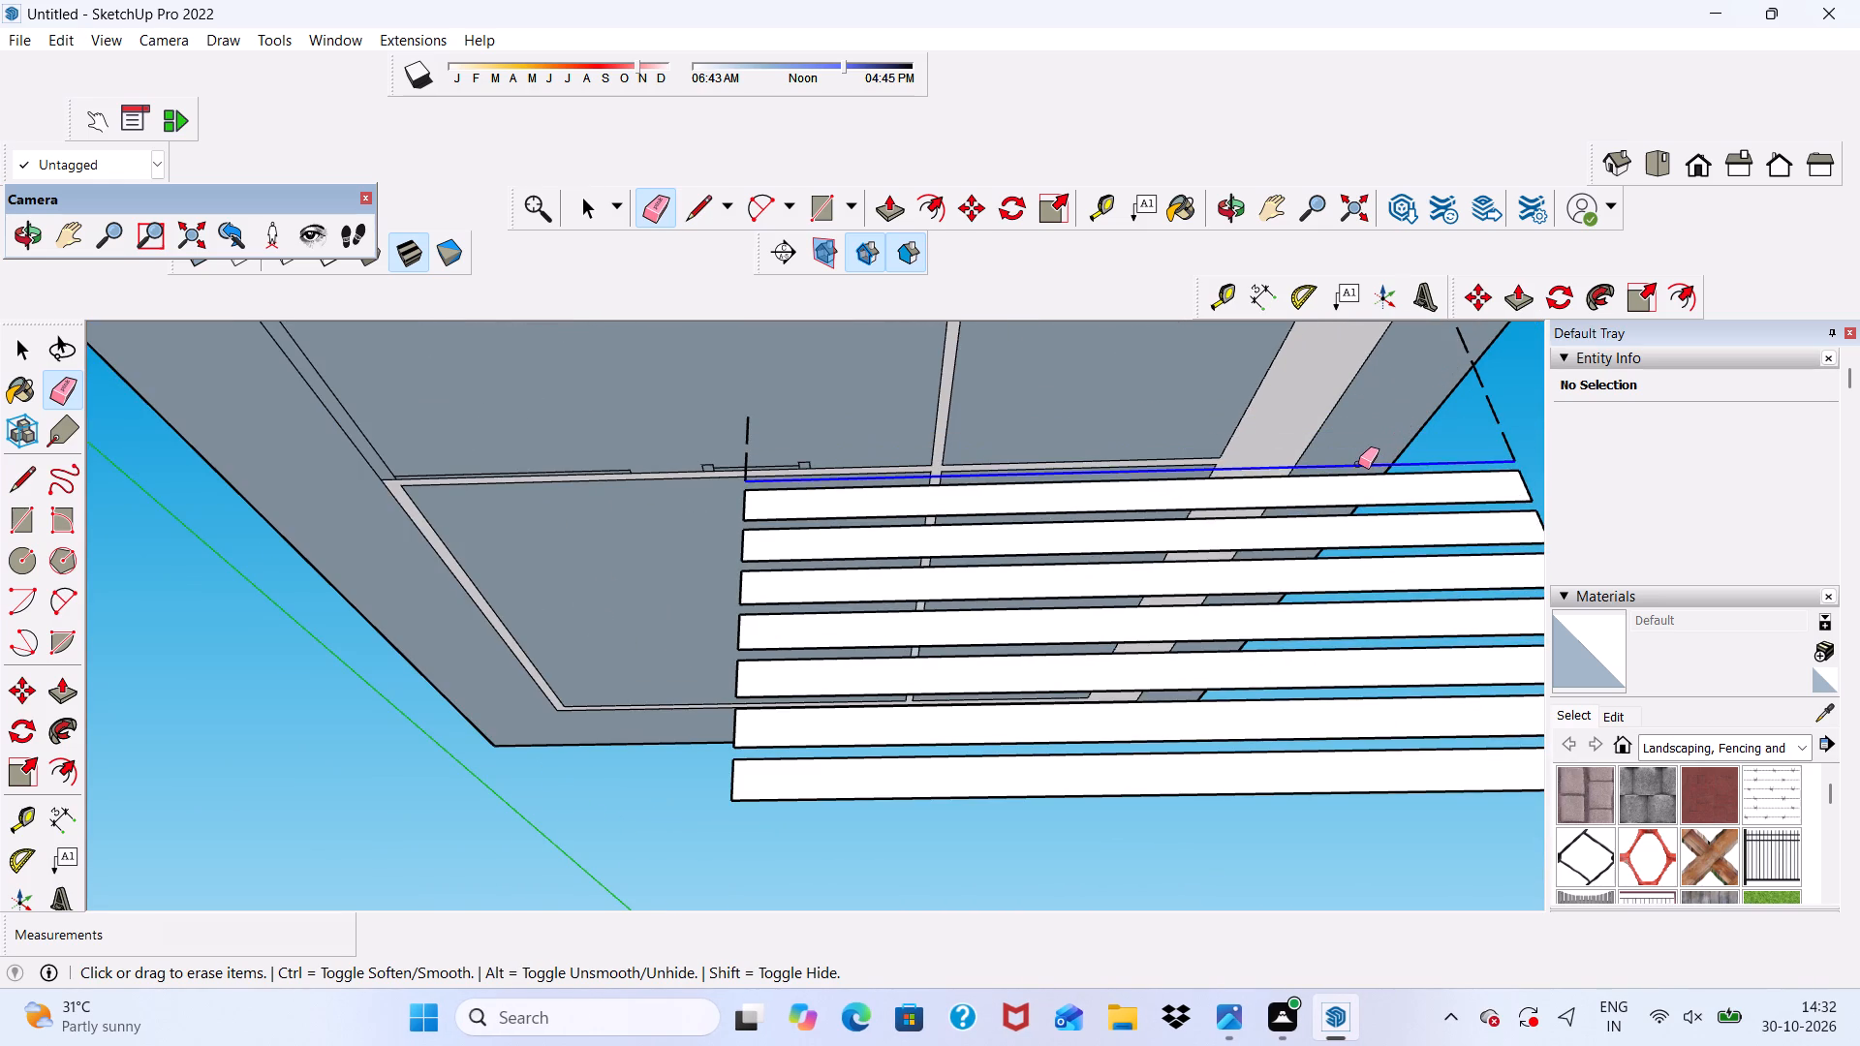
click(1355, 473)
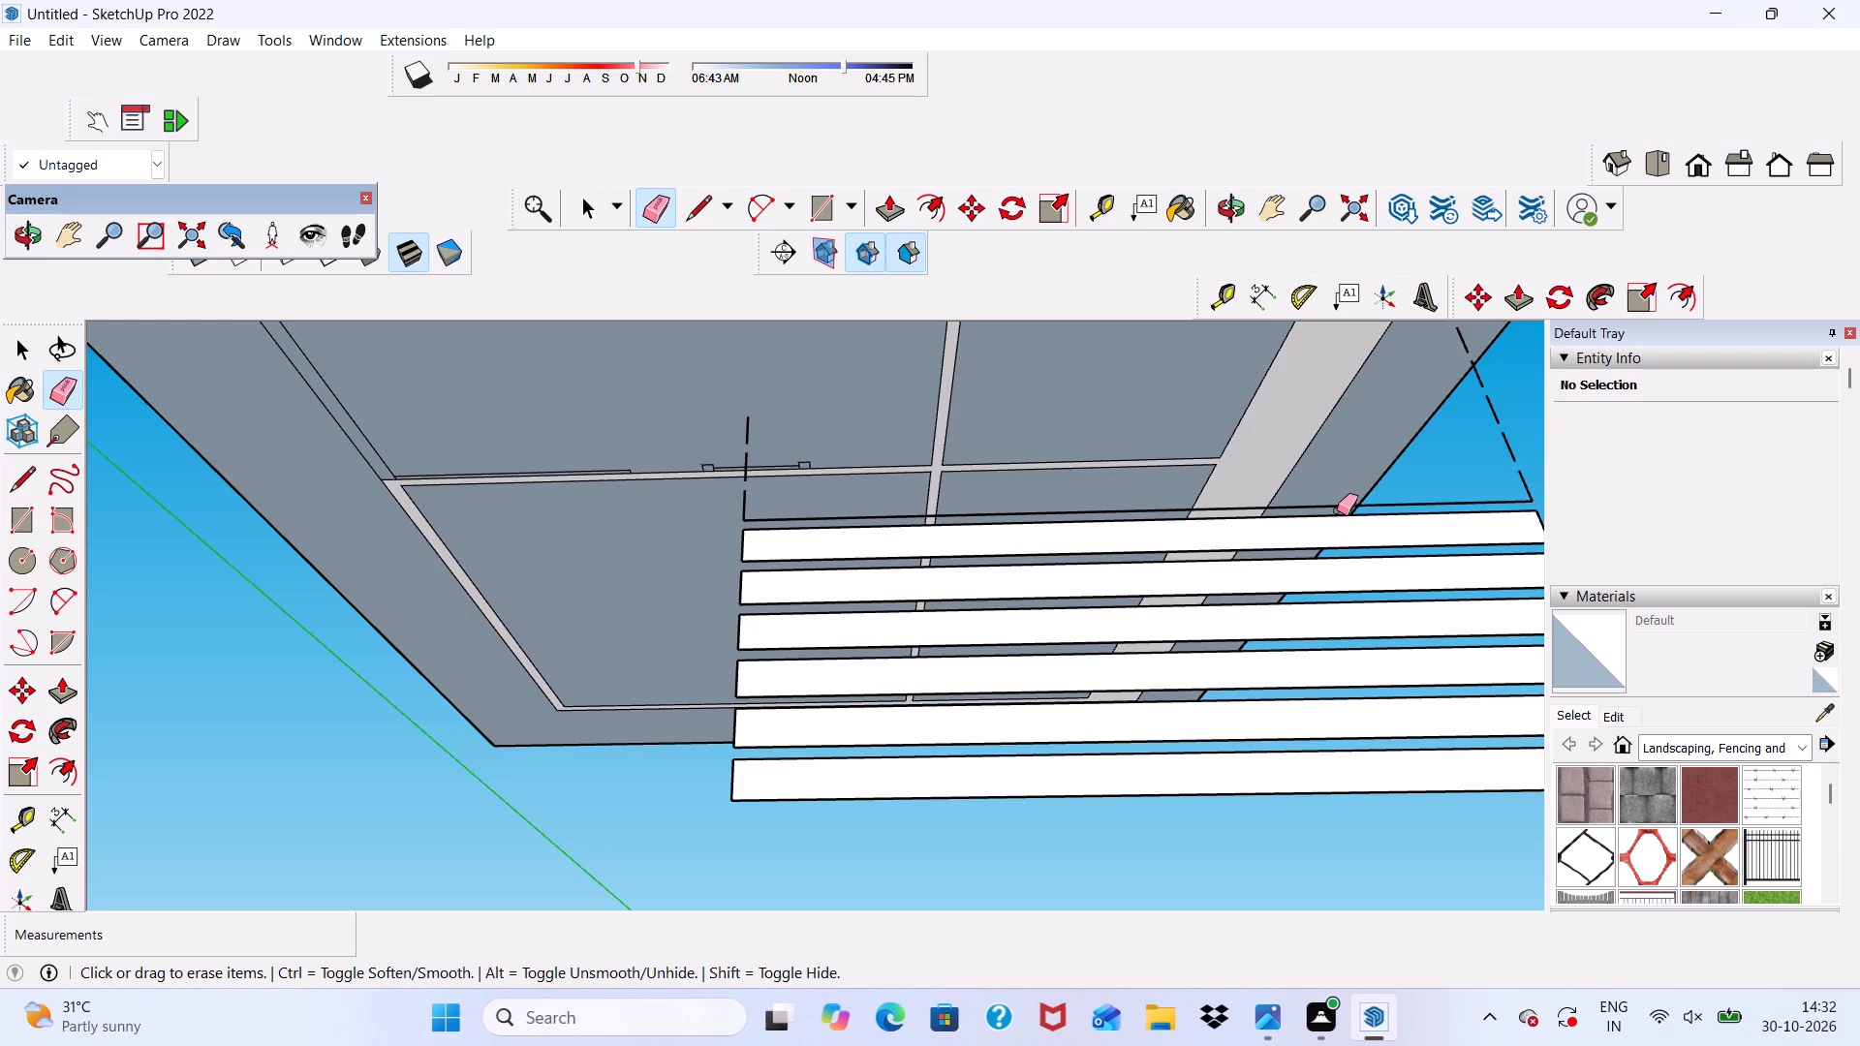
click(1337, 506)
click(1332, 510)
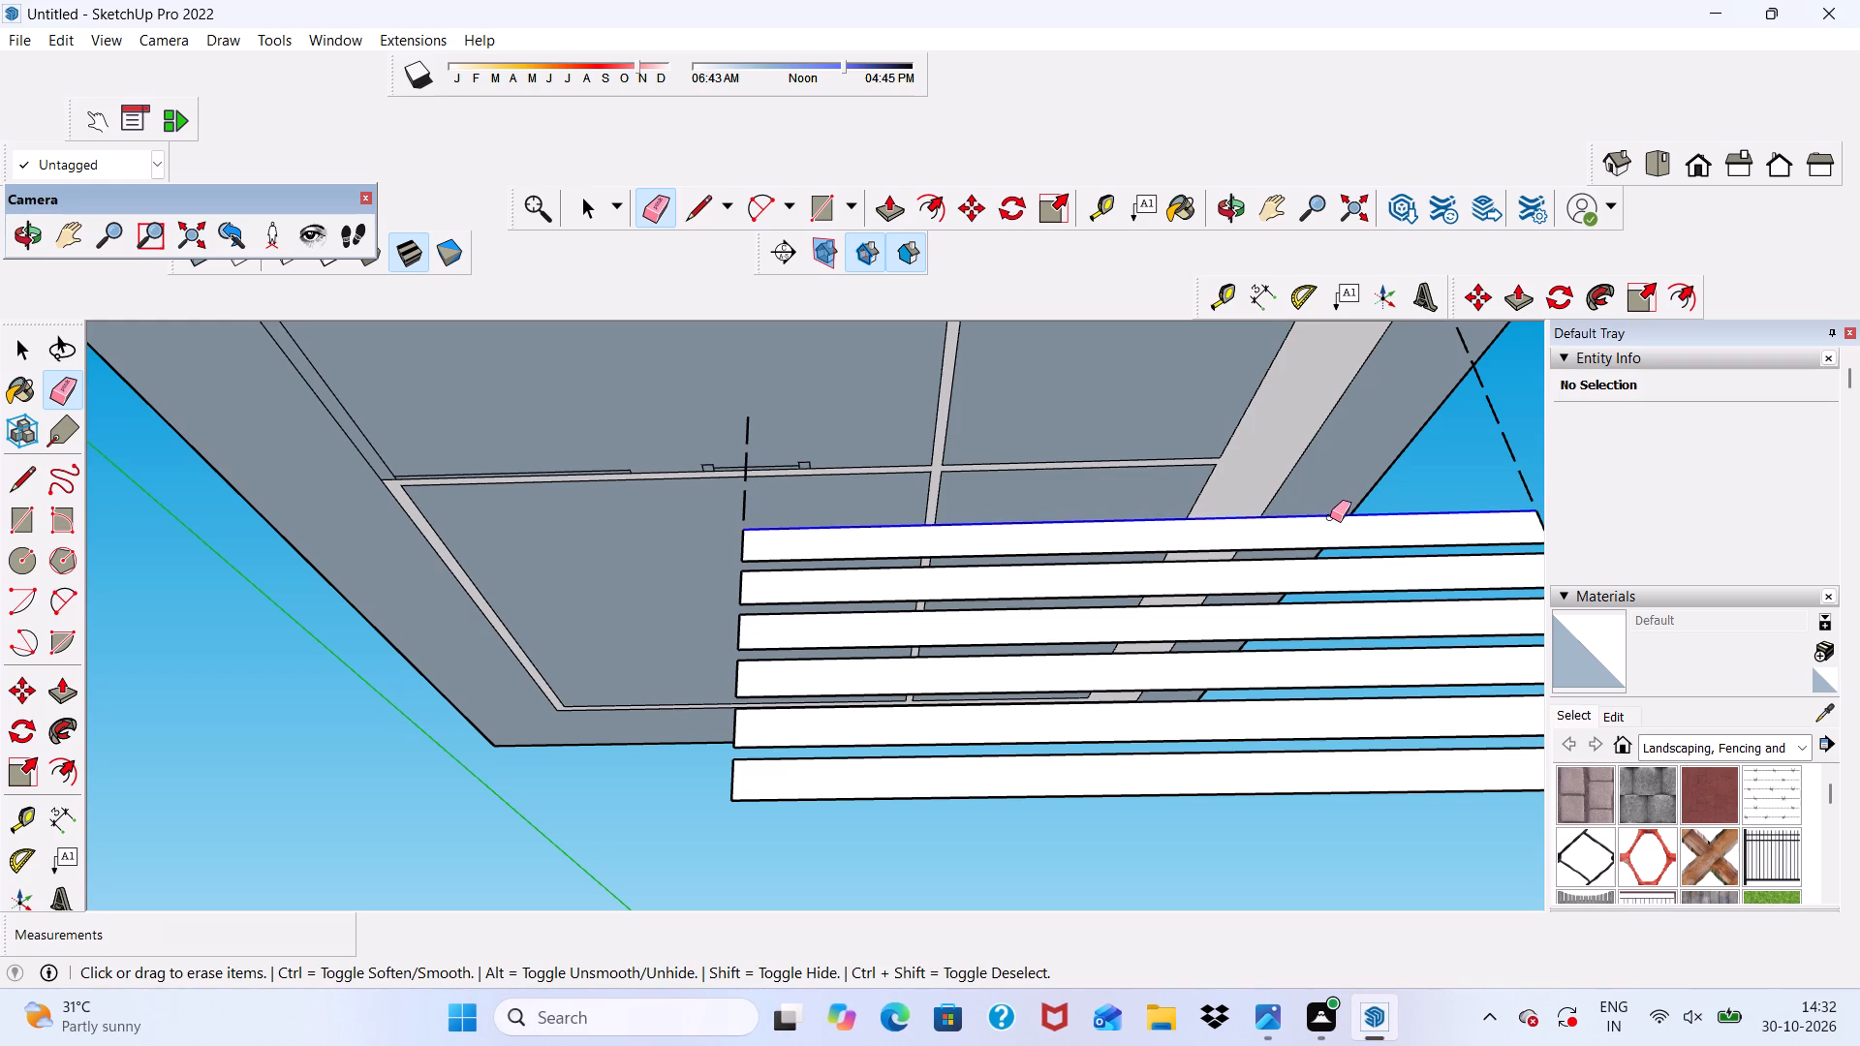
click(1301, 552)
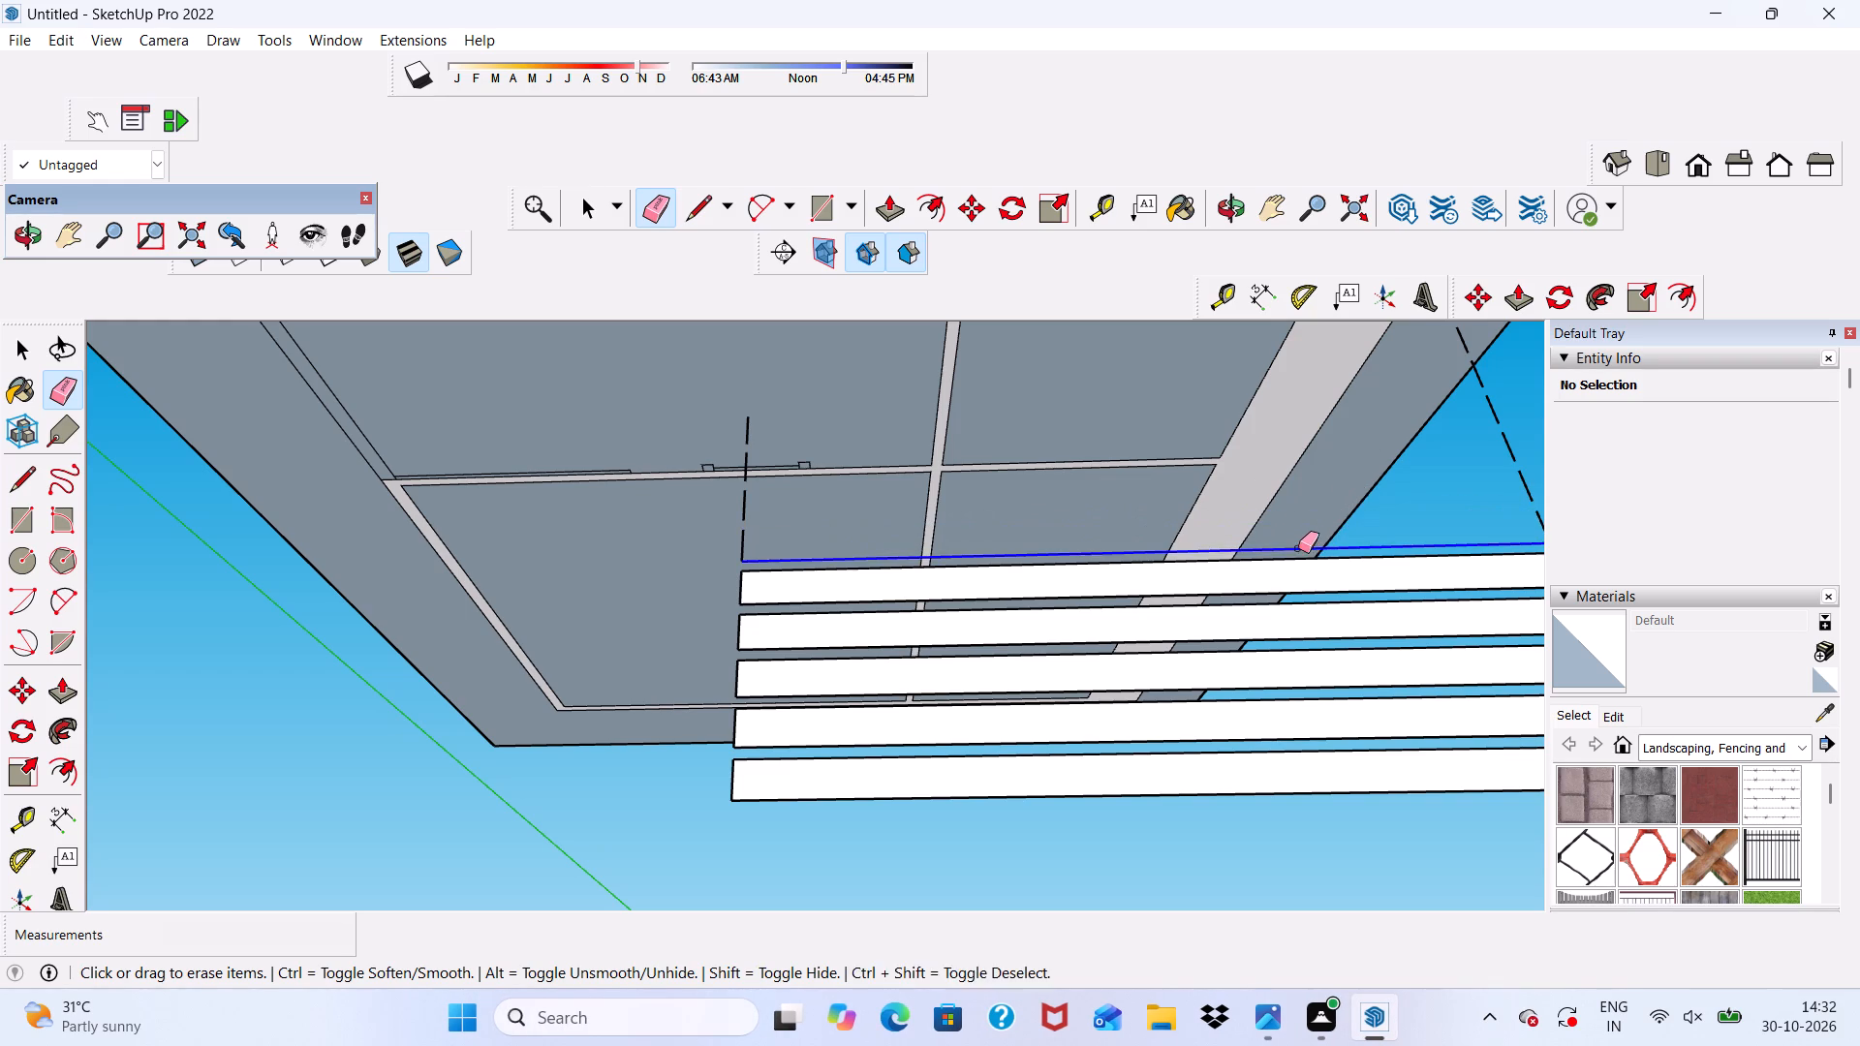
click(1284, 562)
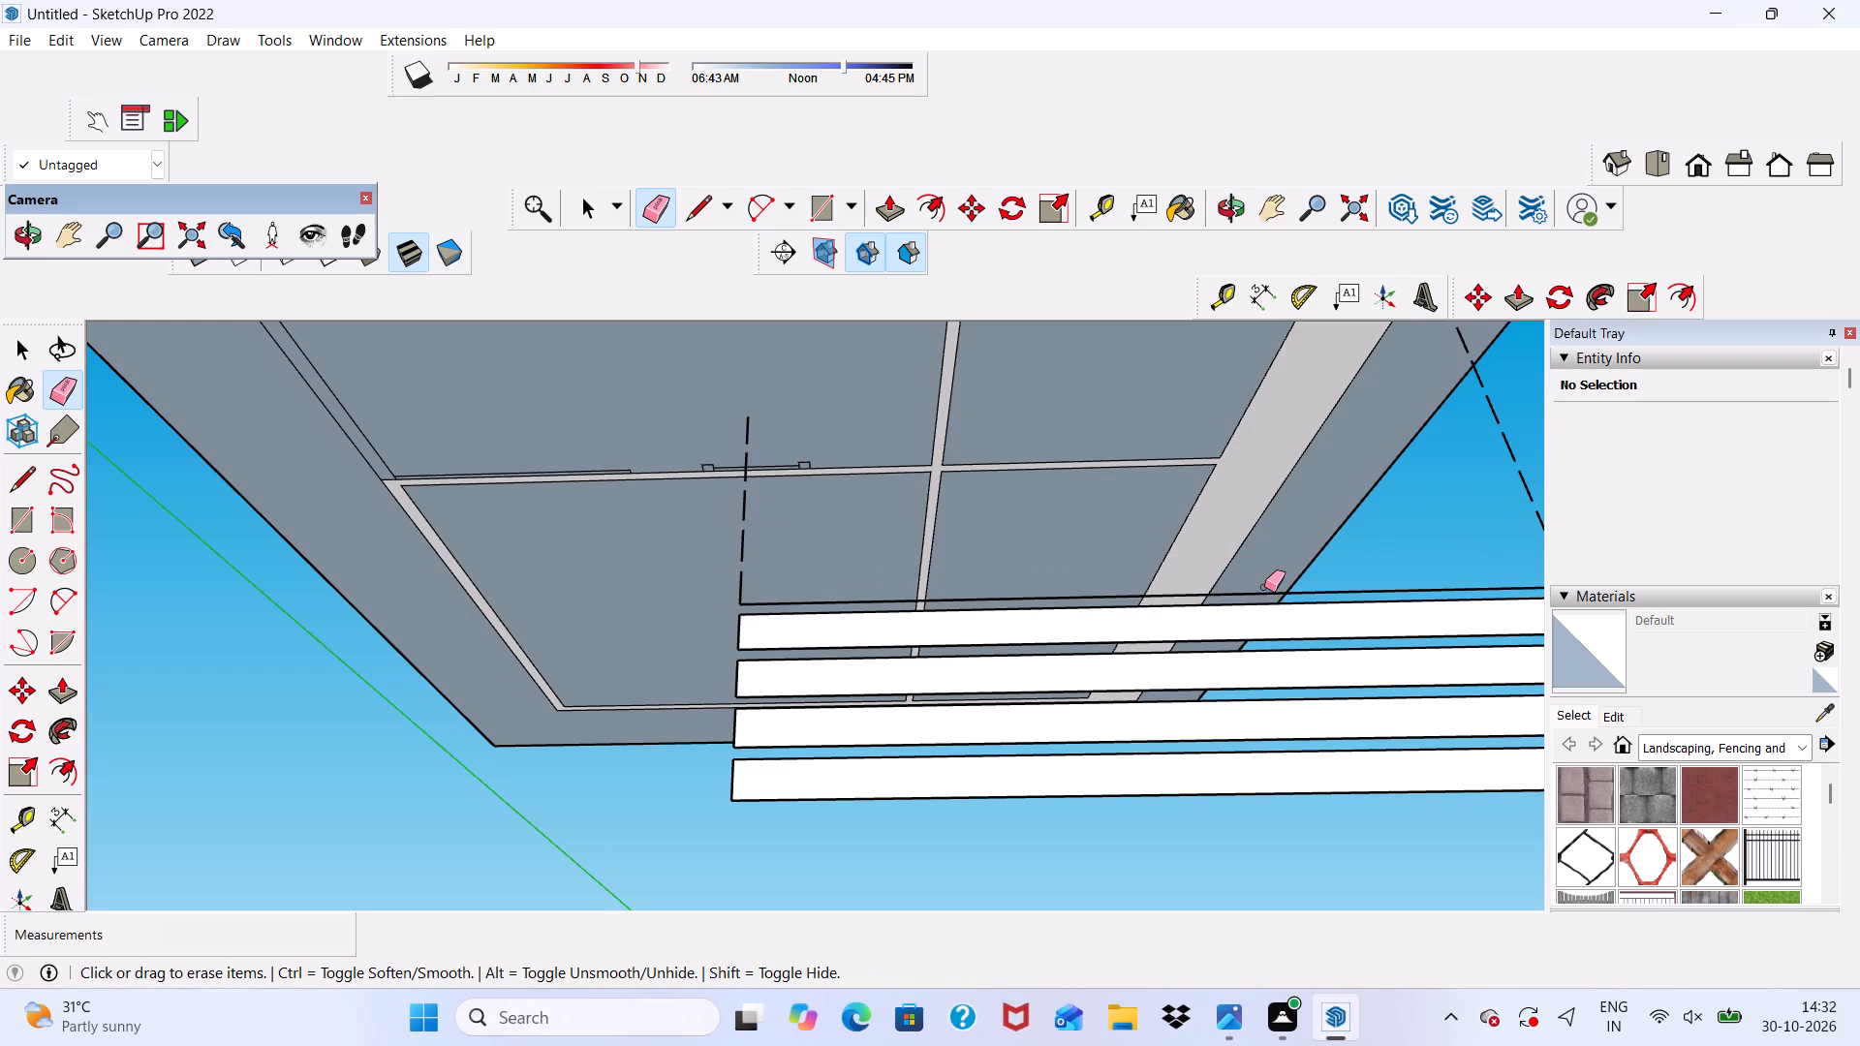
click(1262, 591)
Erase the long edges of the last four strips beneath the ground slab, plus the leftover long edge above them.
scroll(1248, 539, down, 5)
scroll(1215, 699, up, 6)
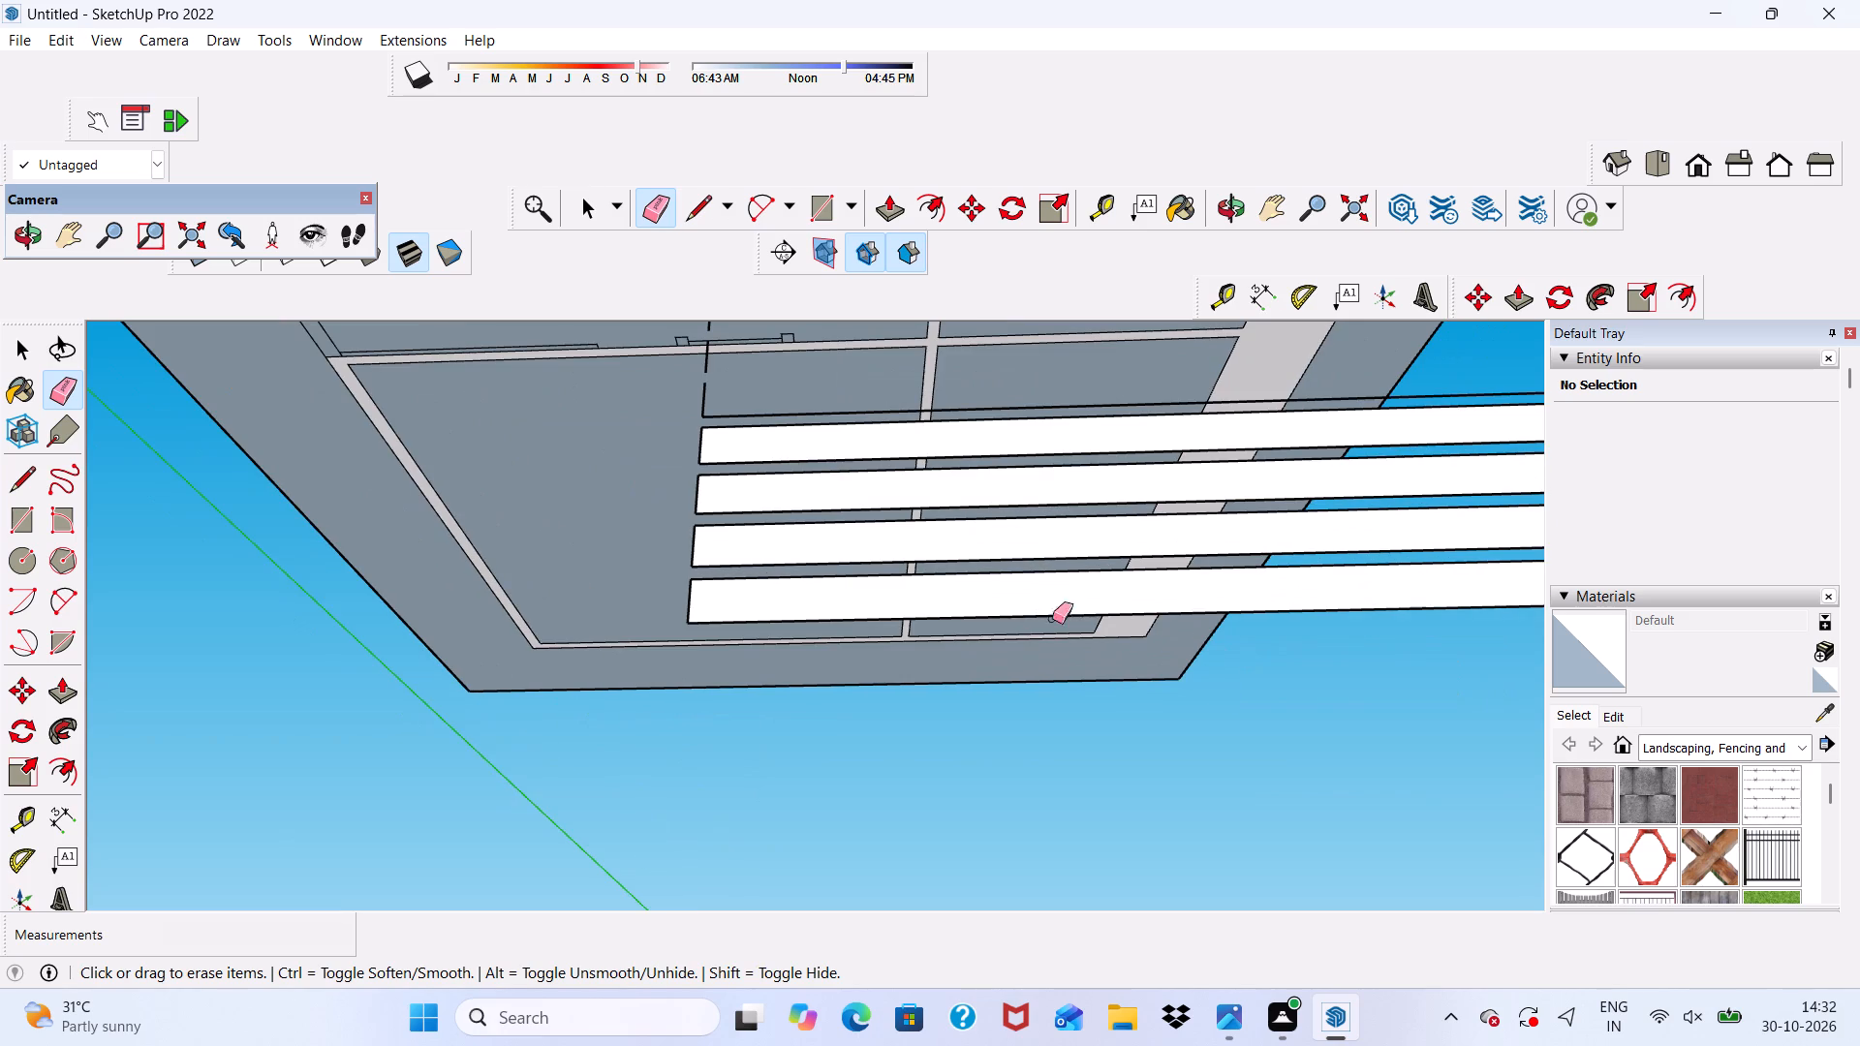
click(964, 616)
click(950, 578)
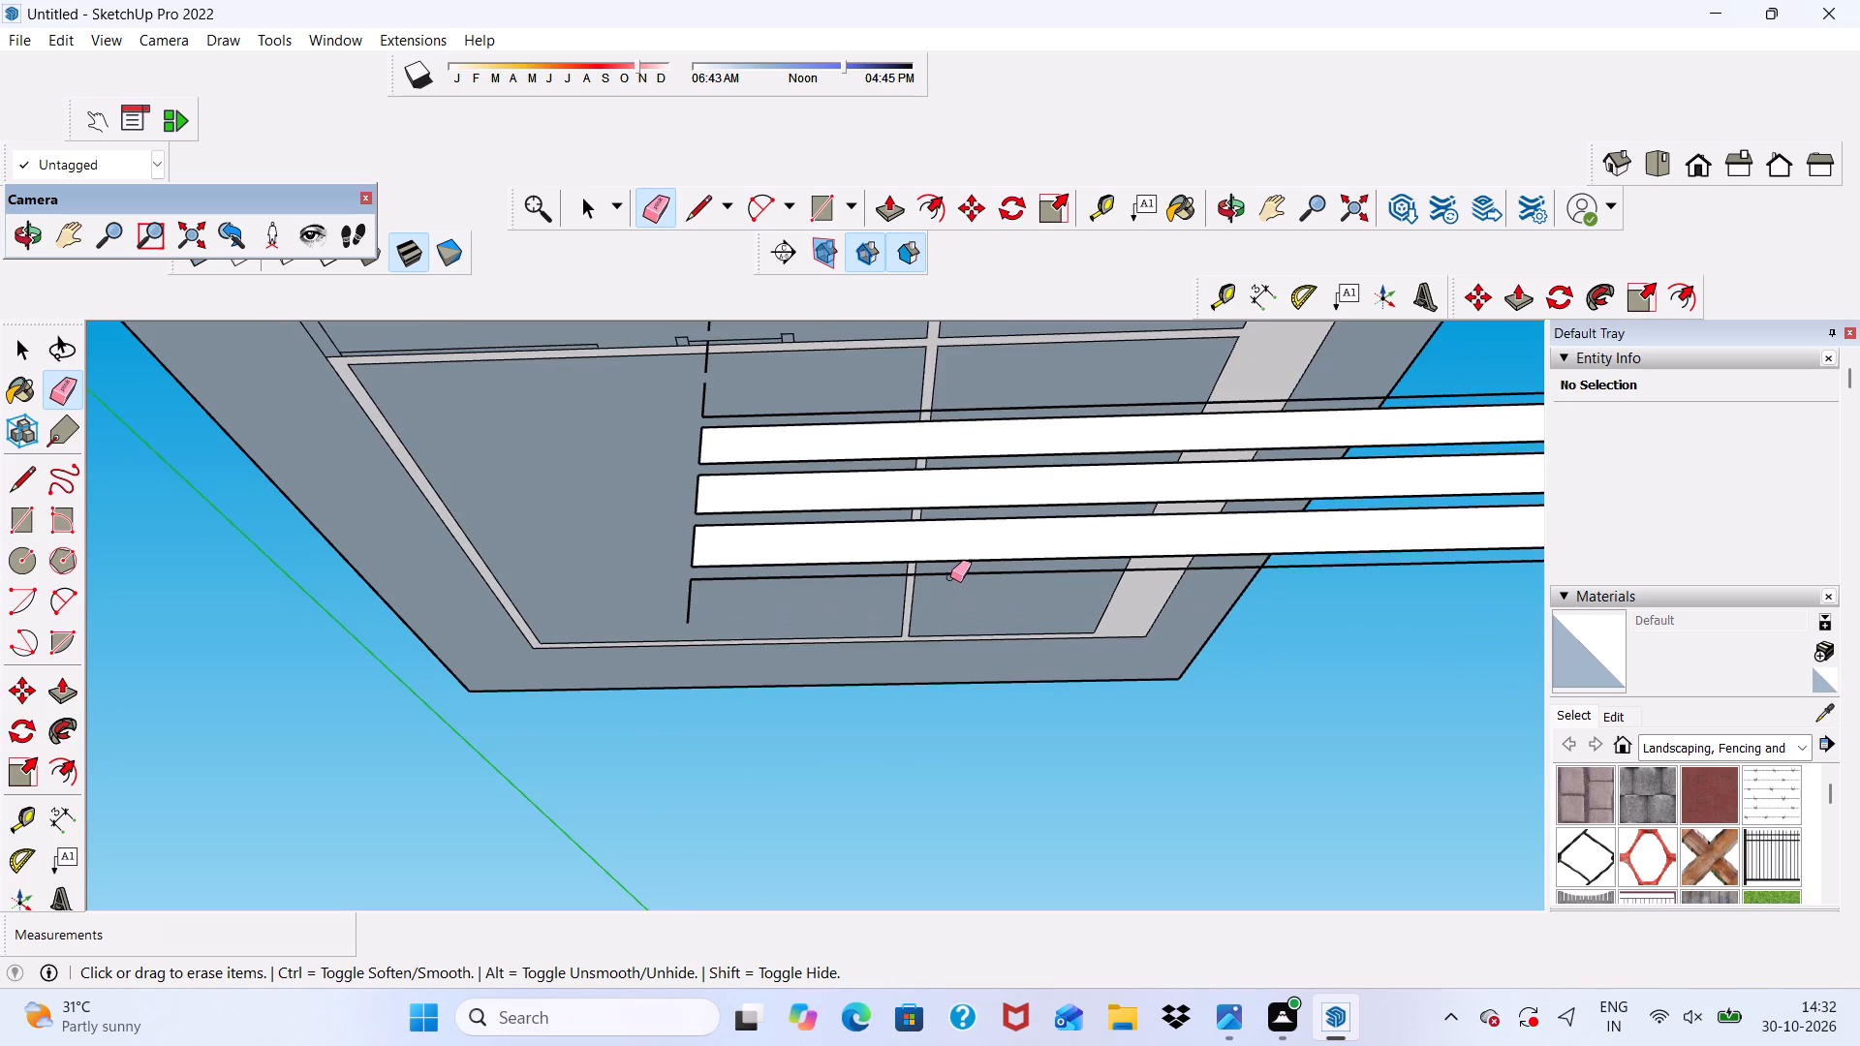
drag(953, 567, 953, 575)
drag(953, 563, 957, 551)
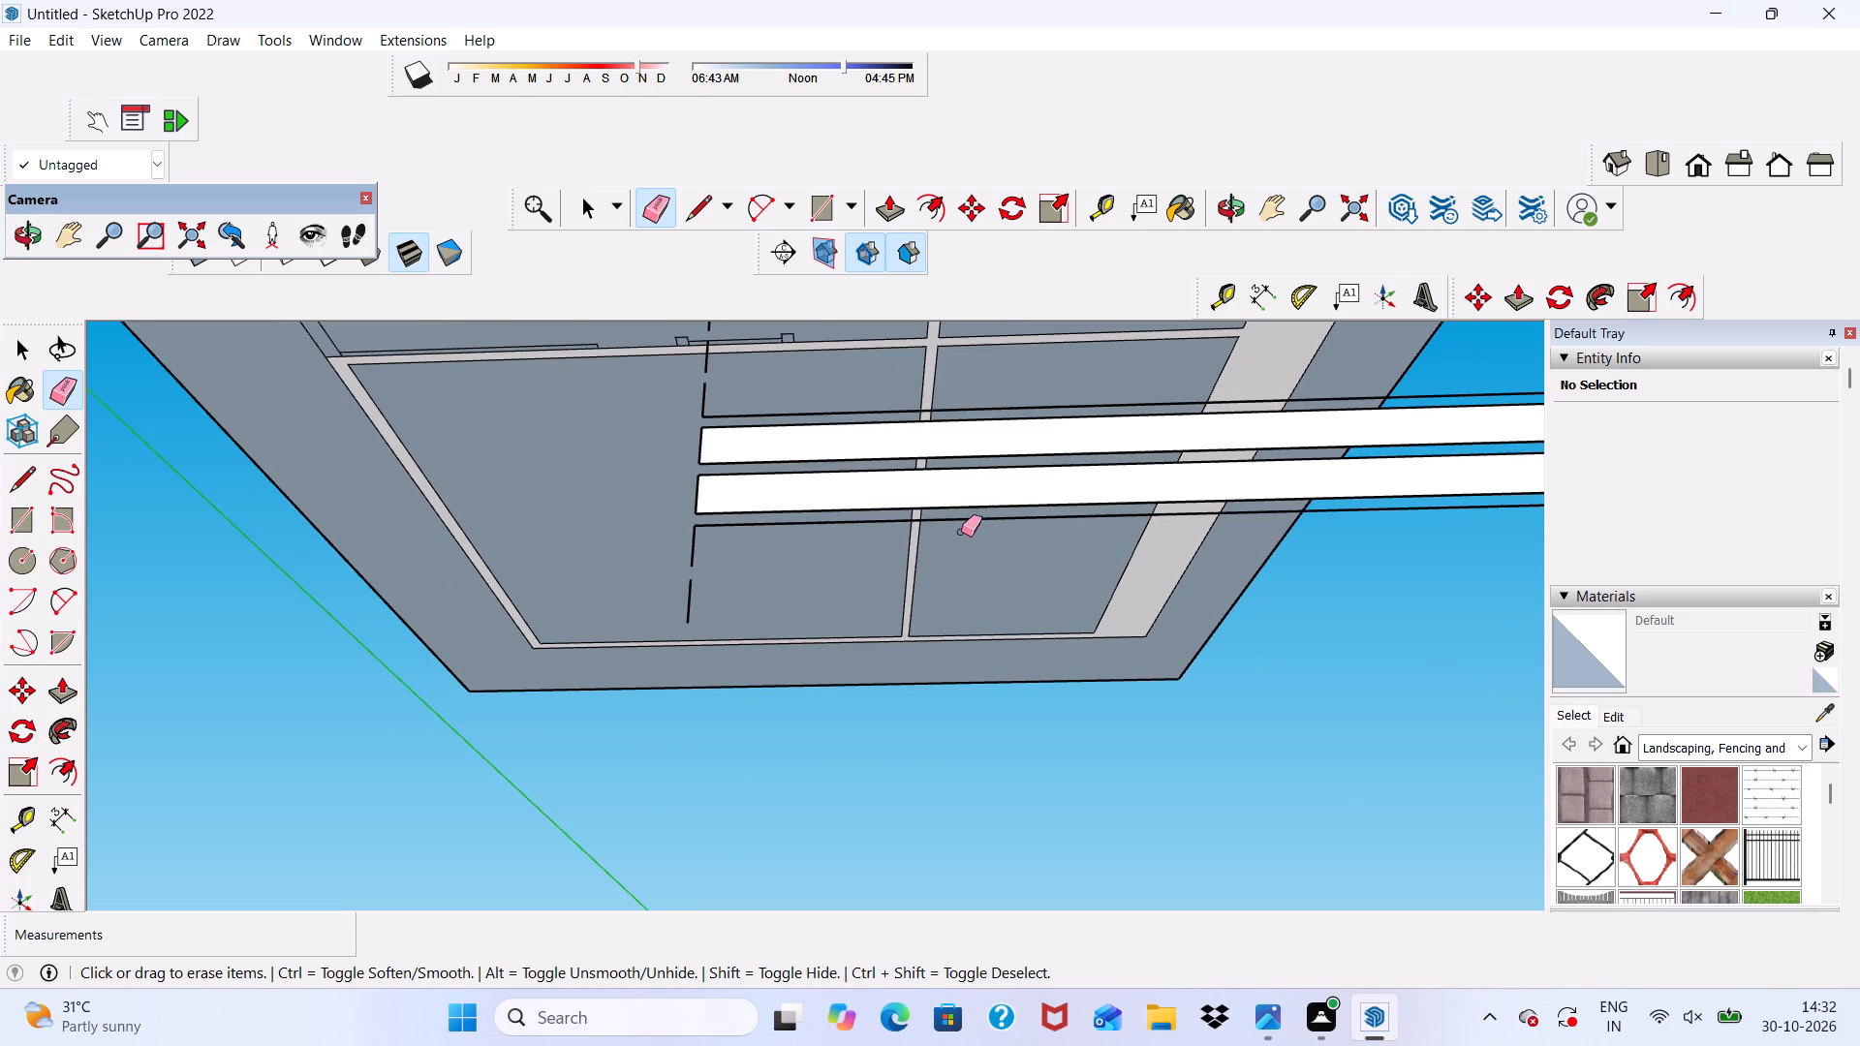
drag(963, 530, 969, 516)
drag(971, 512, 976, 481)
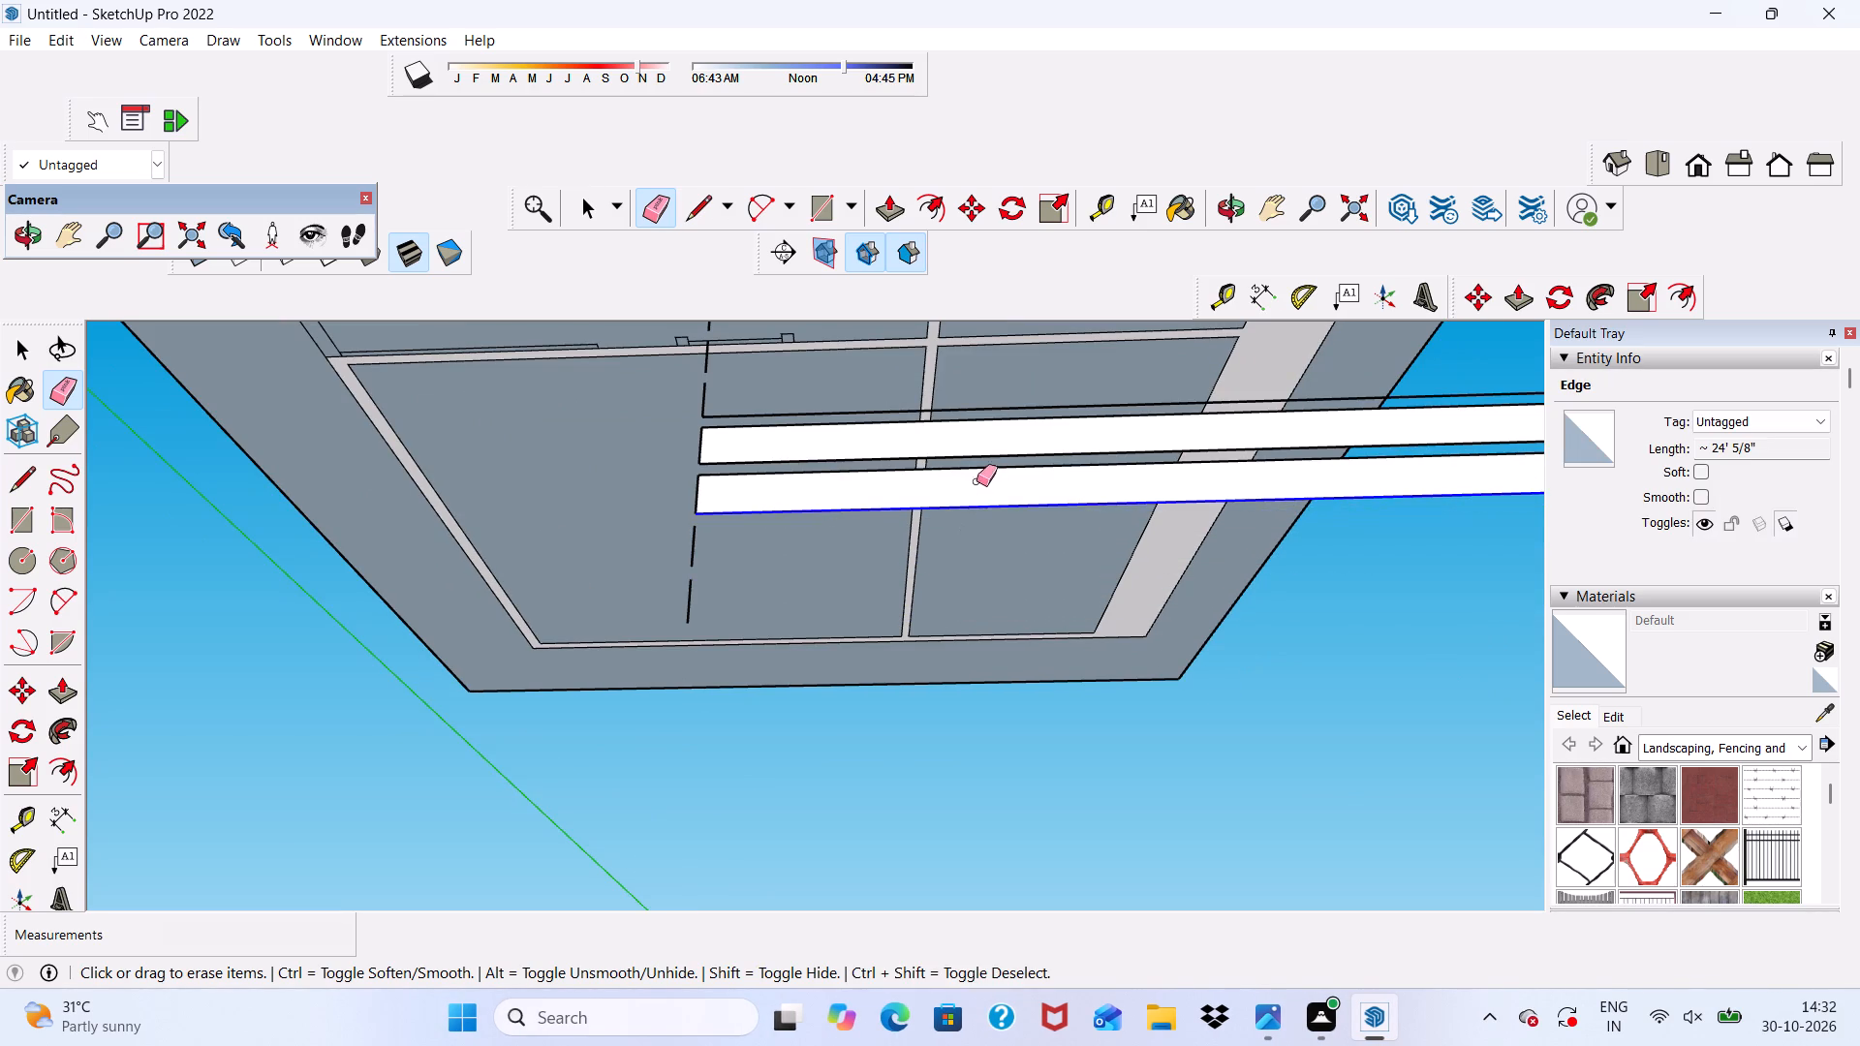
drag(976, 481, 979, 471)
click(981, 461)
click(984, 457)
drag(985, 463, 985, 488)
drag(1013, 383, 1013, 433)
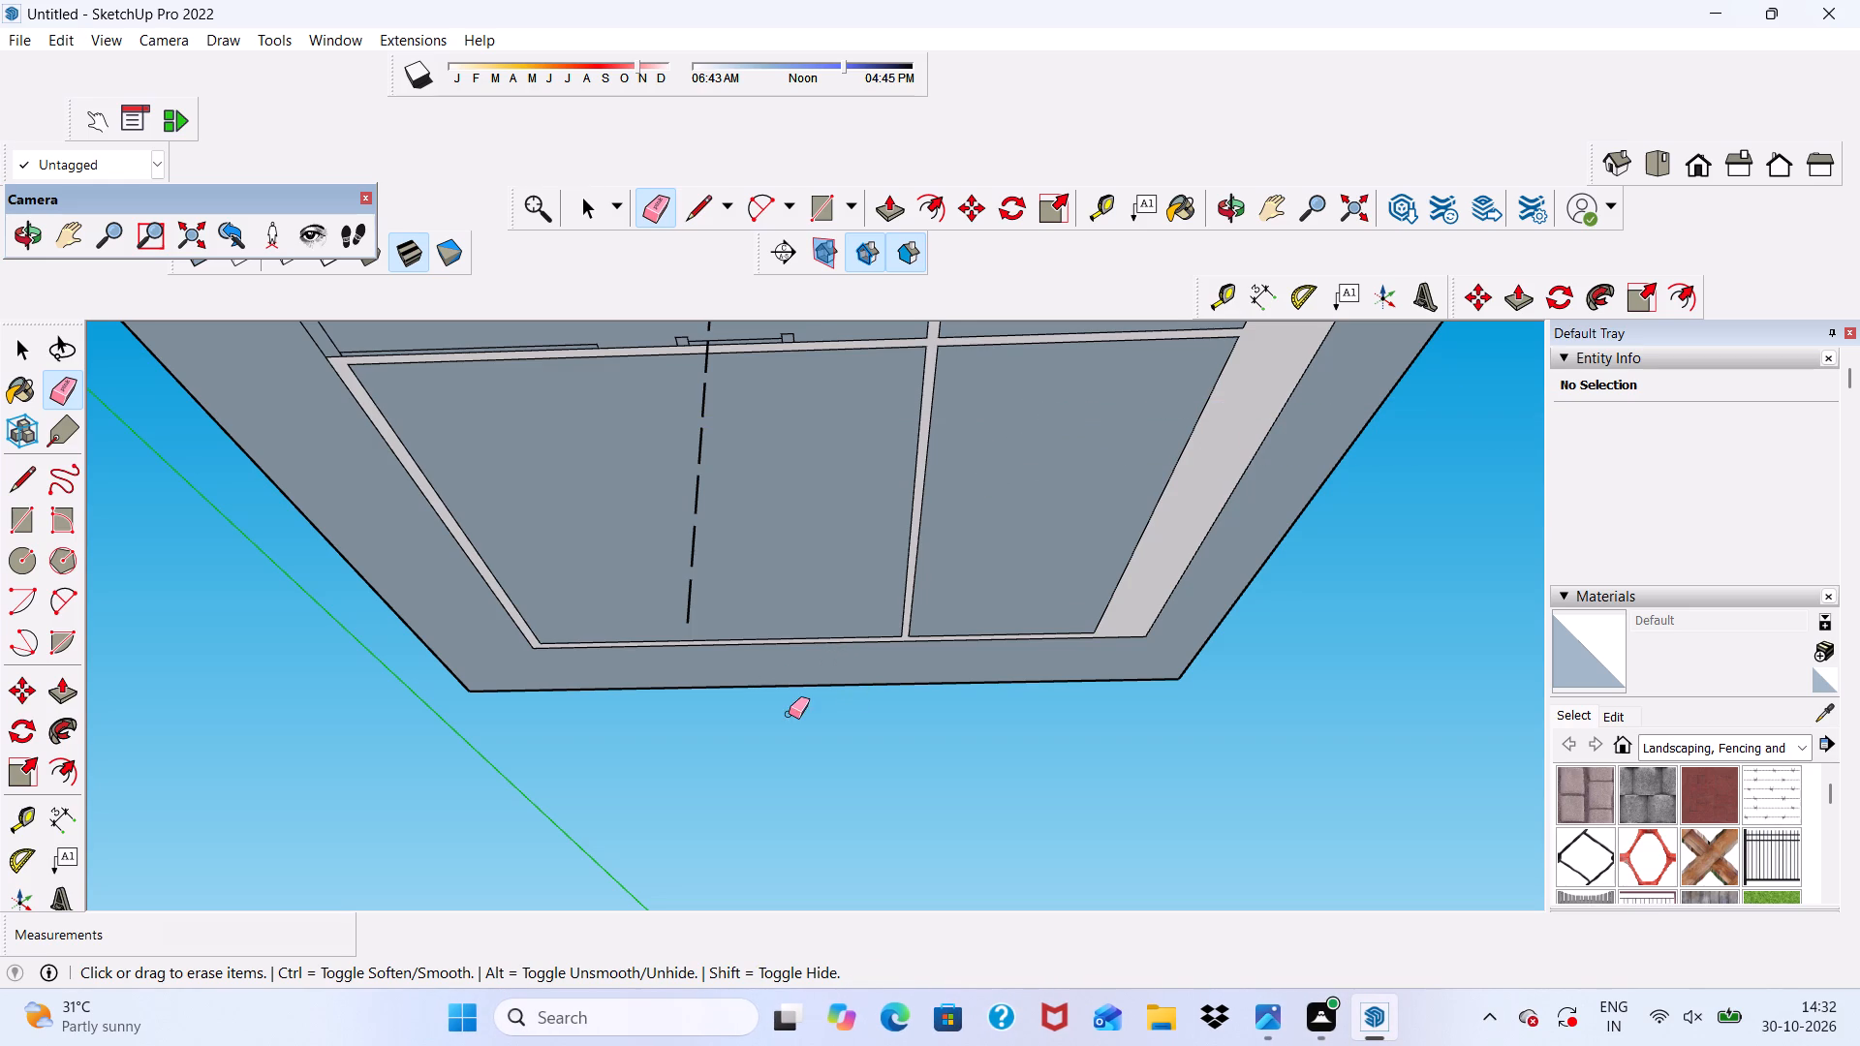
Erase the upper short end edges in the row left at the strips' door-side ends beneath the ground slab.
scroll(790, 714, down, 9)
scroll(925, 578, up, 5)
scroll(825, 491, up, 9)
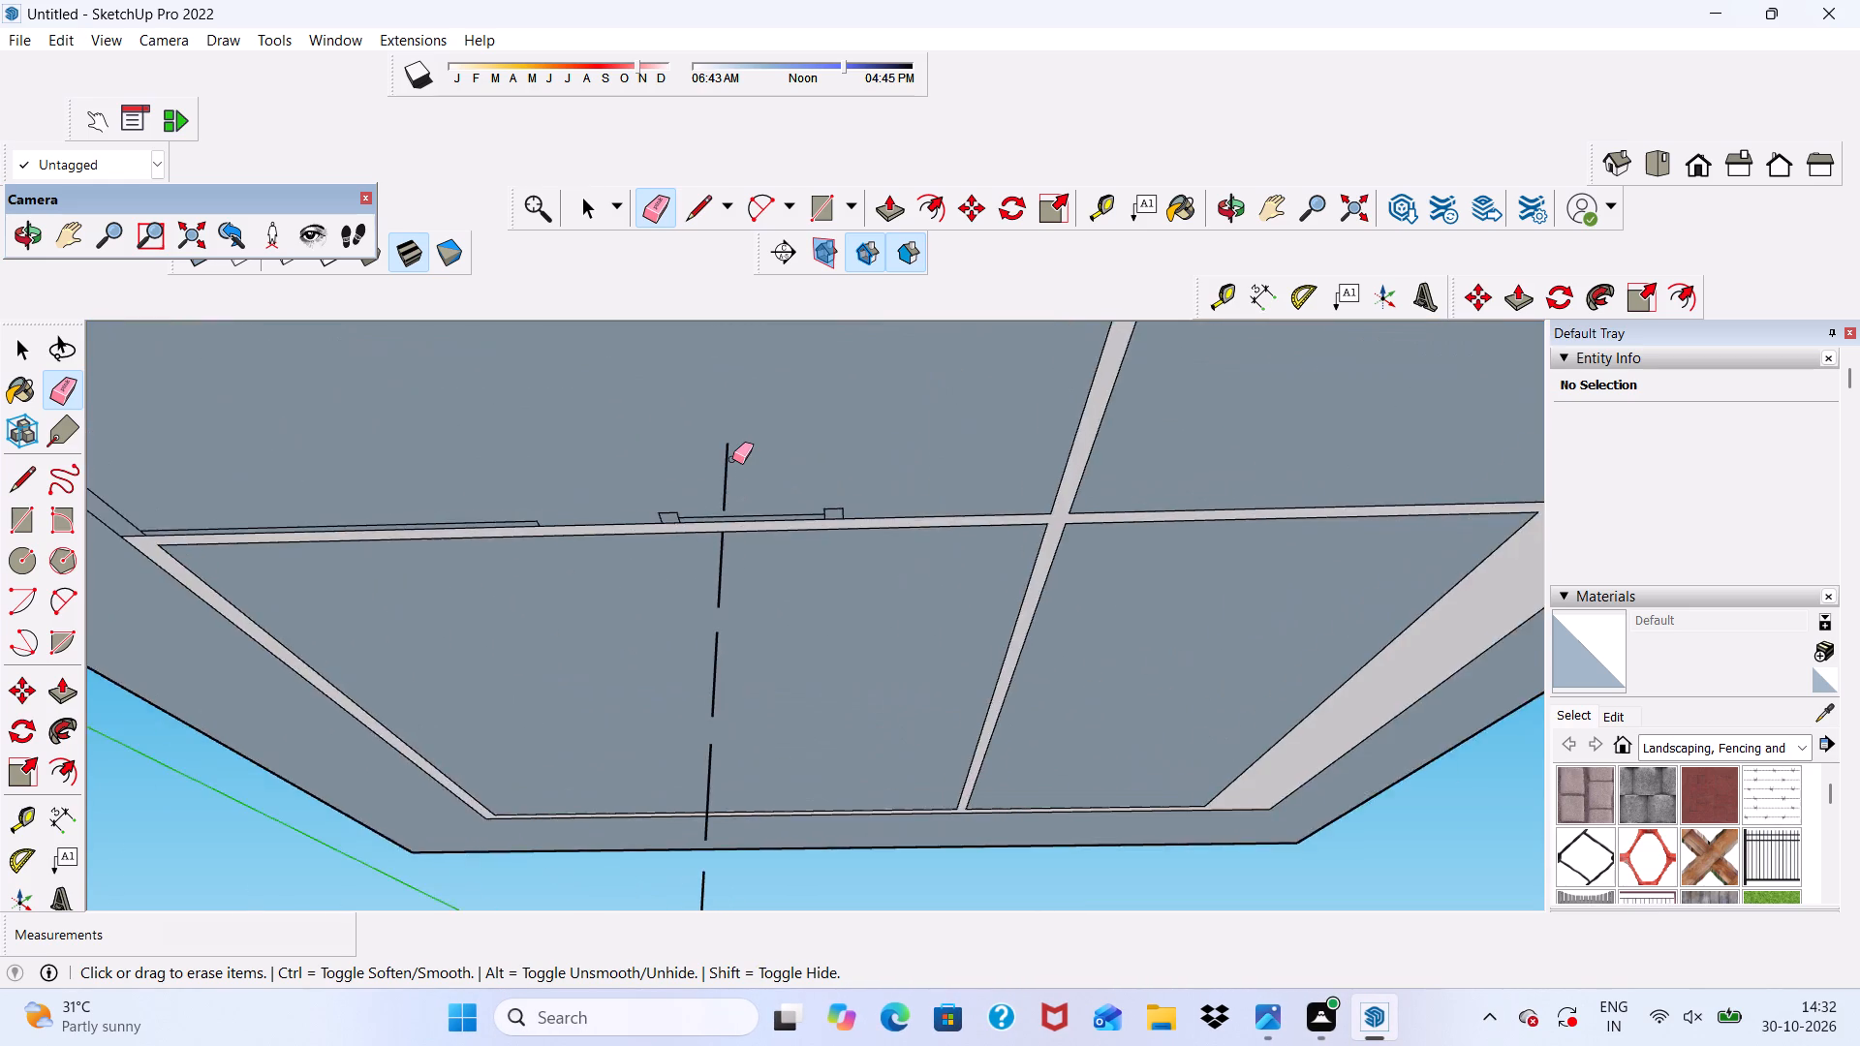
scroll(732, 459, up, 3)
click(726, 458)
drag(714, 652, 717, 625)
scroll(721, 501, down, 11)
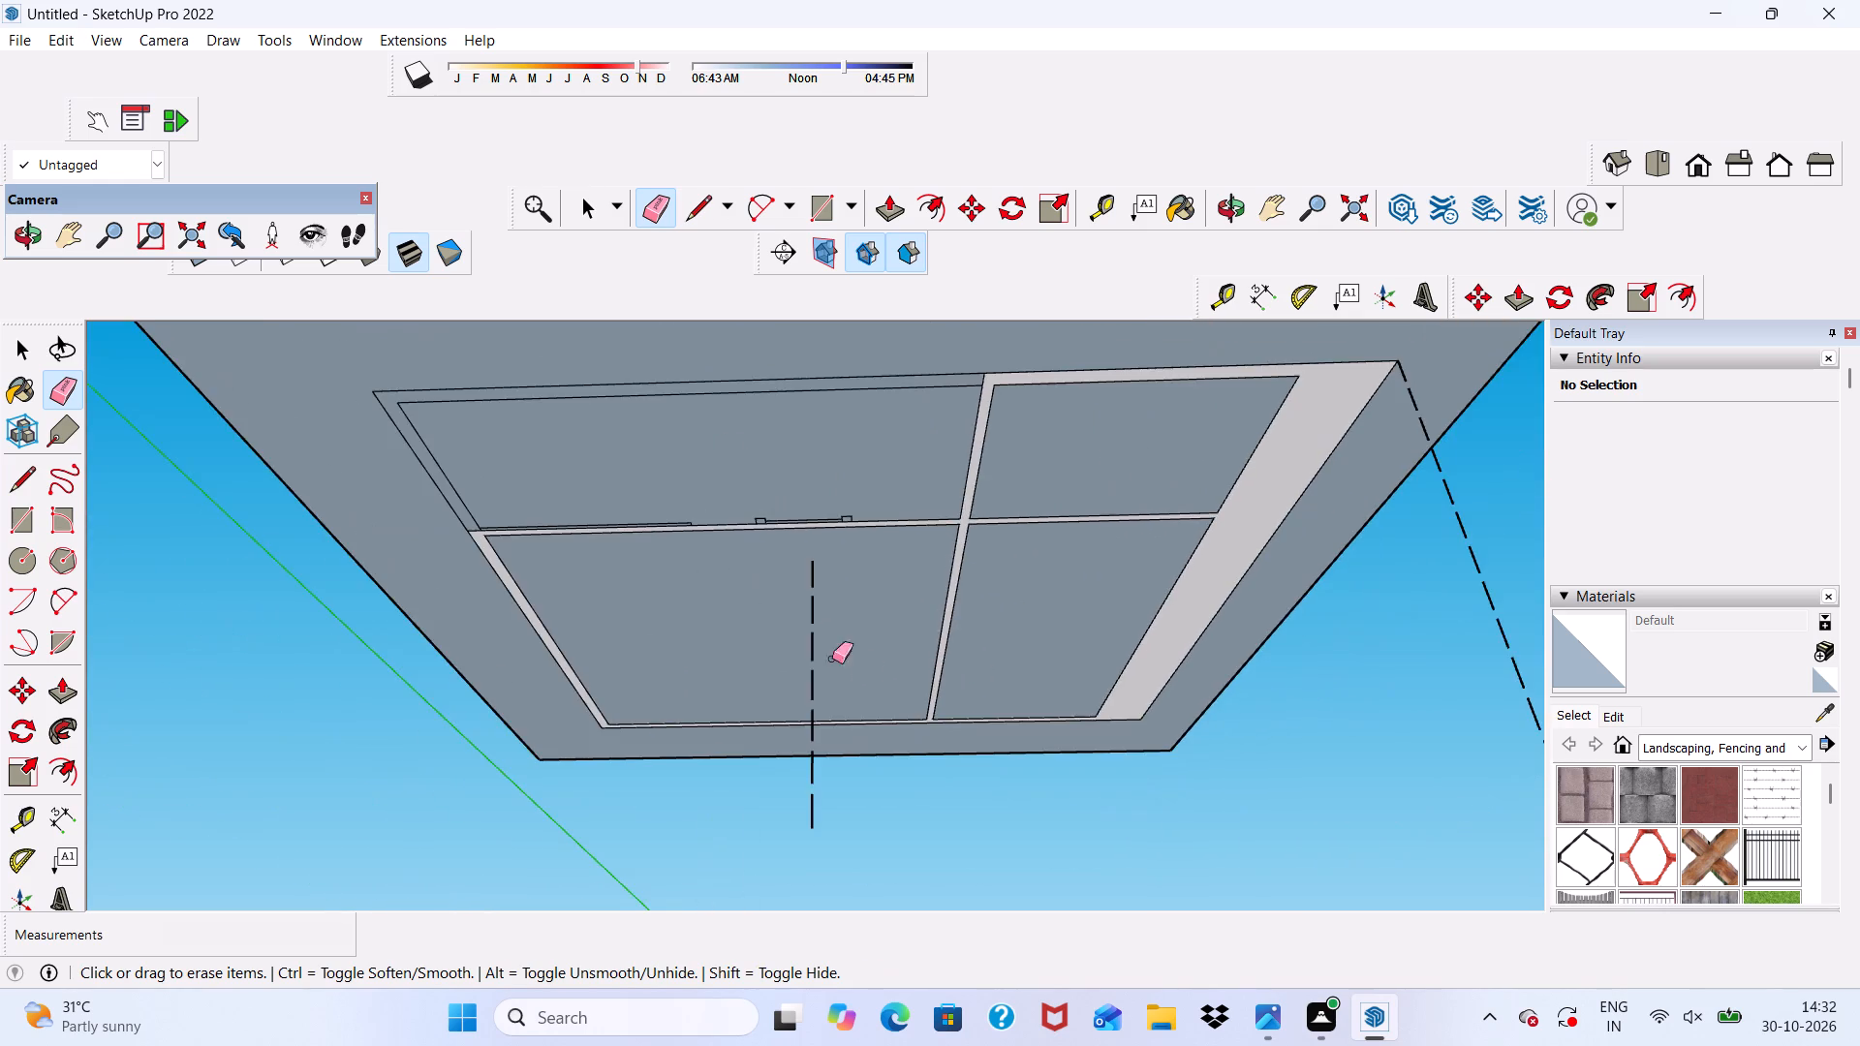
scroll(800, 573, up, 4)
drag(879, 583, 895, 631)
drag(895, 631, 895, 636)
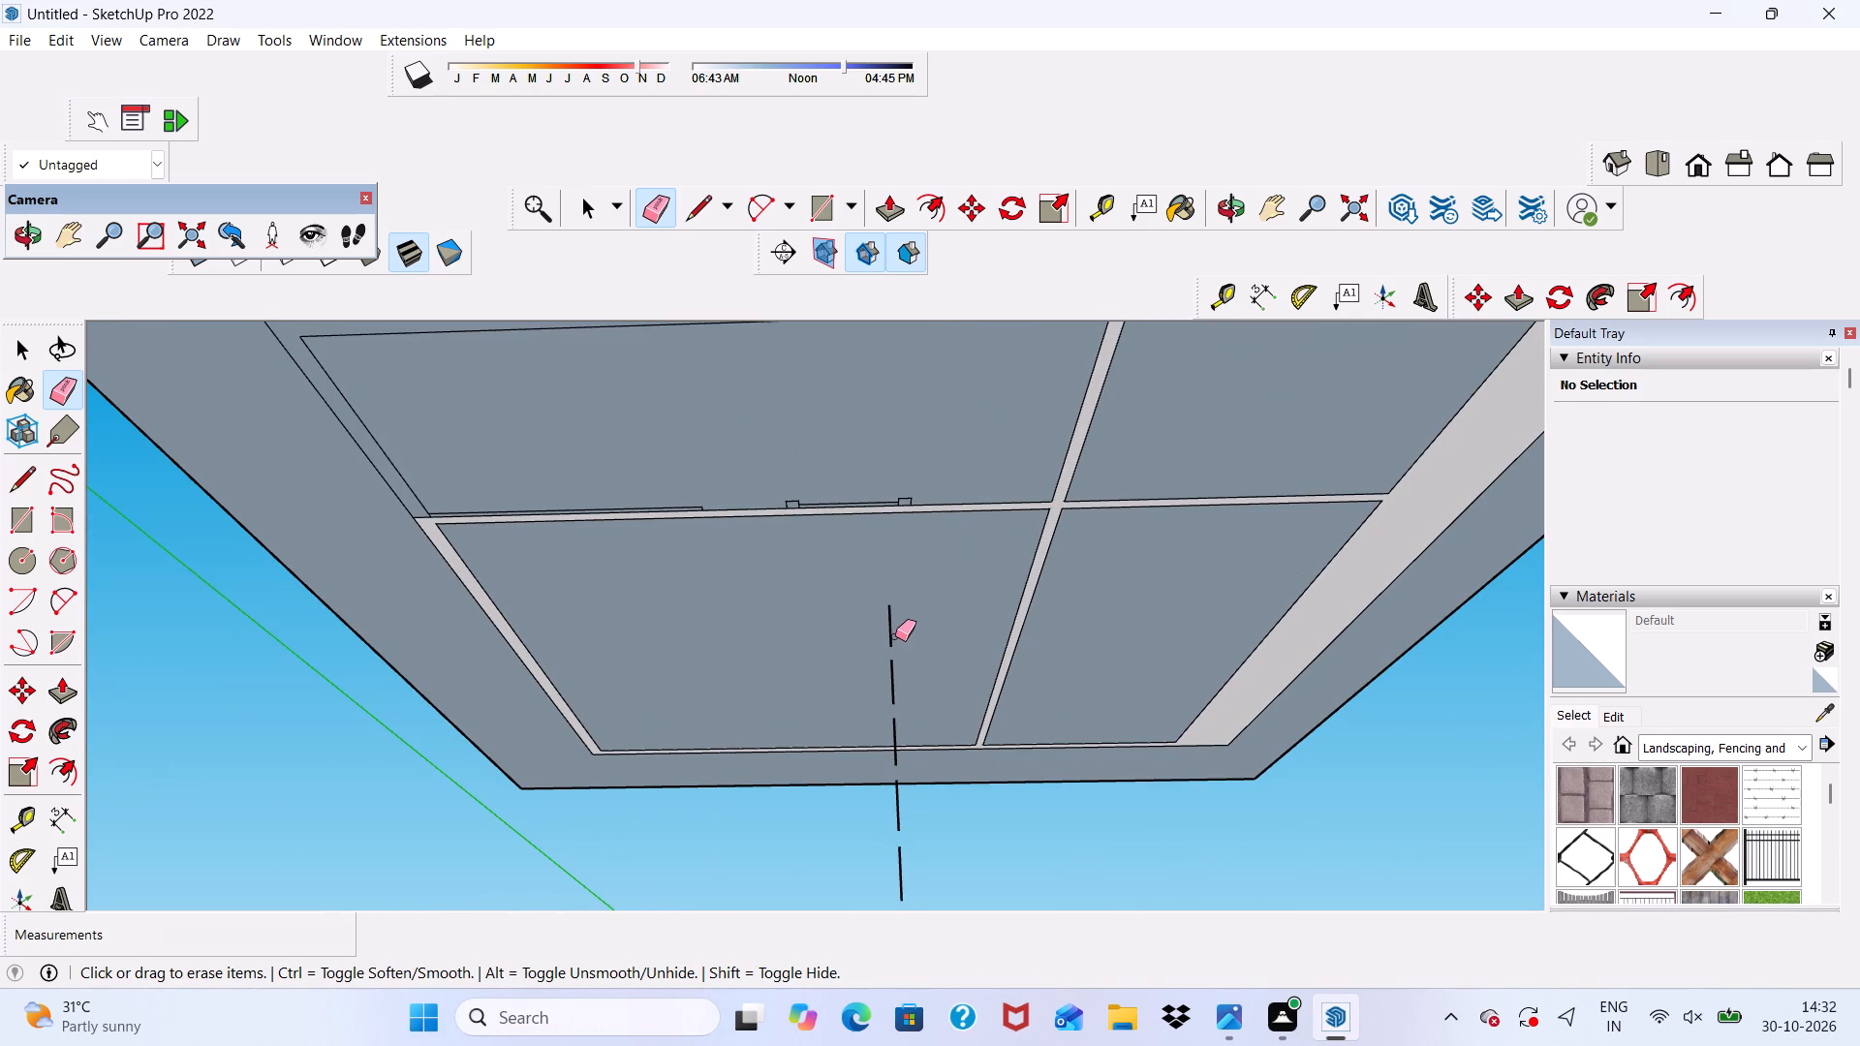
drag(895, 636, 895, 644)
drag(879, 607, 899, 642)
drag(875, 665, 890, 680)
Erase the rest of the short door-side strip-end edges, down to the lowest one below the slab.
scroll(892, 606, down, 5)
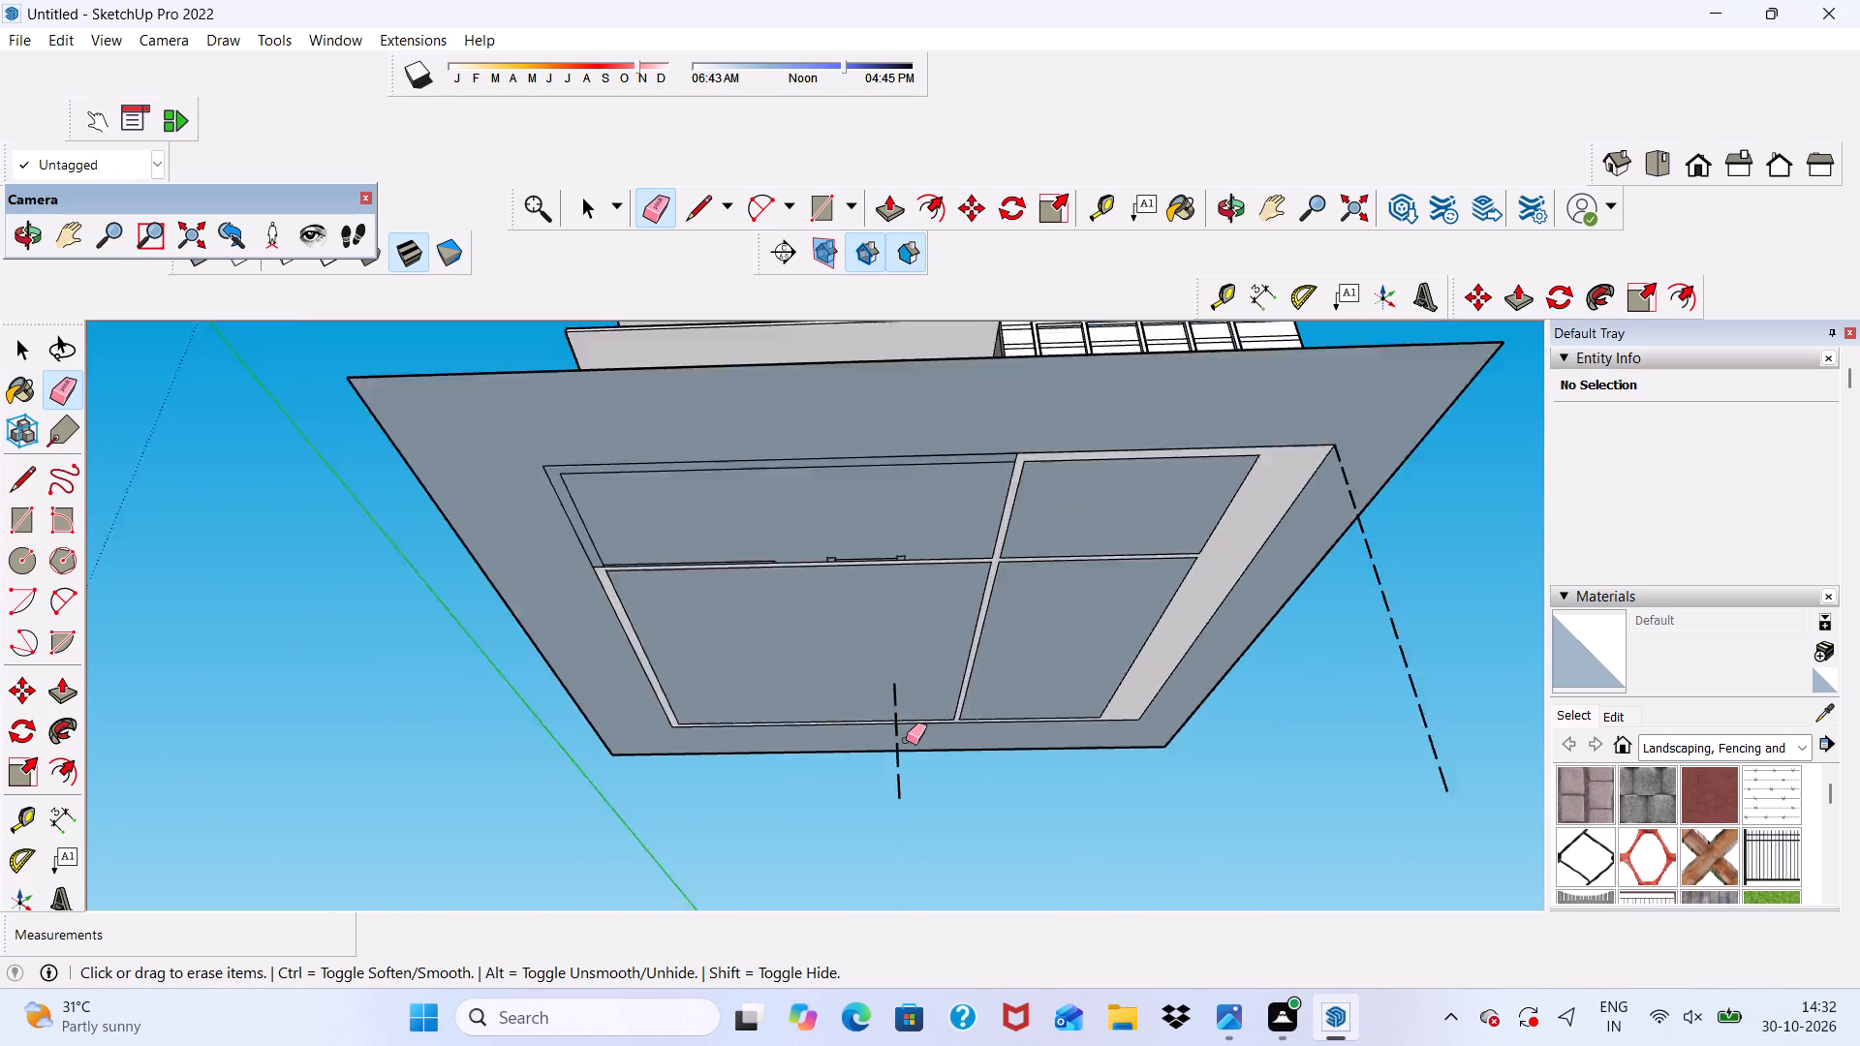
scroll(907, 760, up, 5)
drag(880, 609, 888, 679)
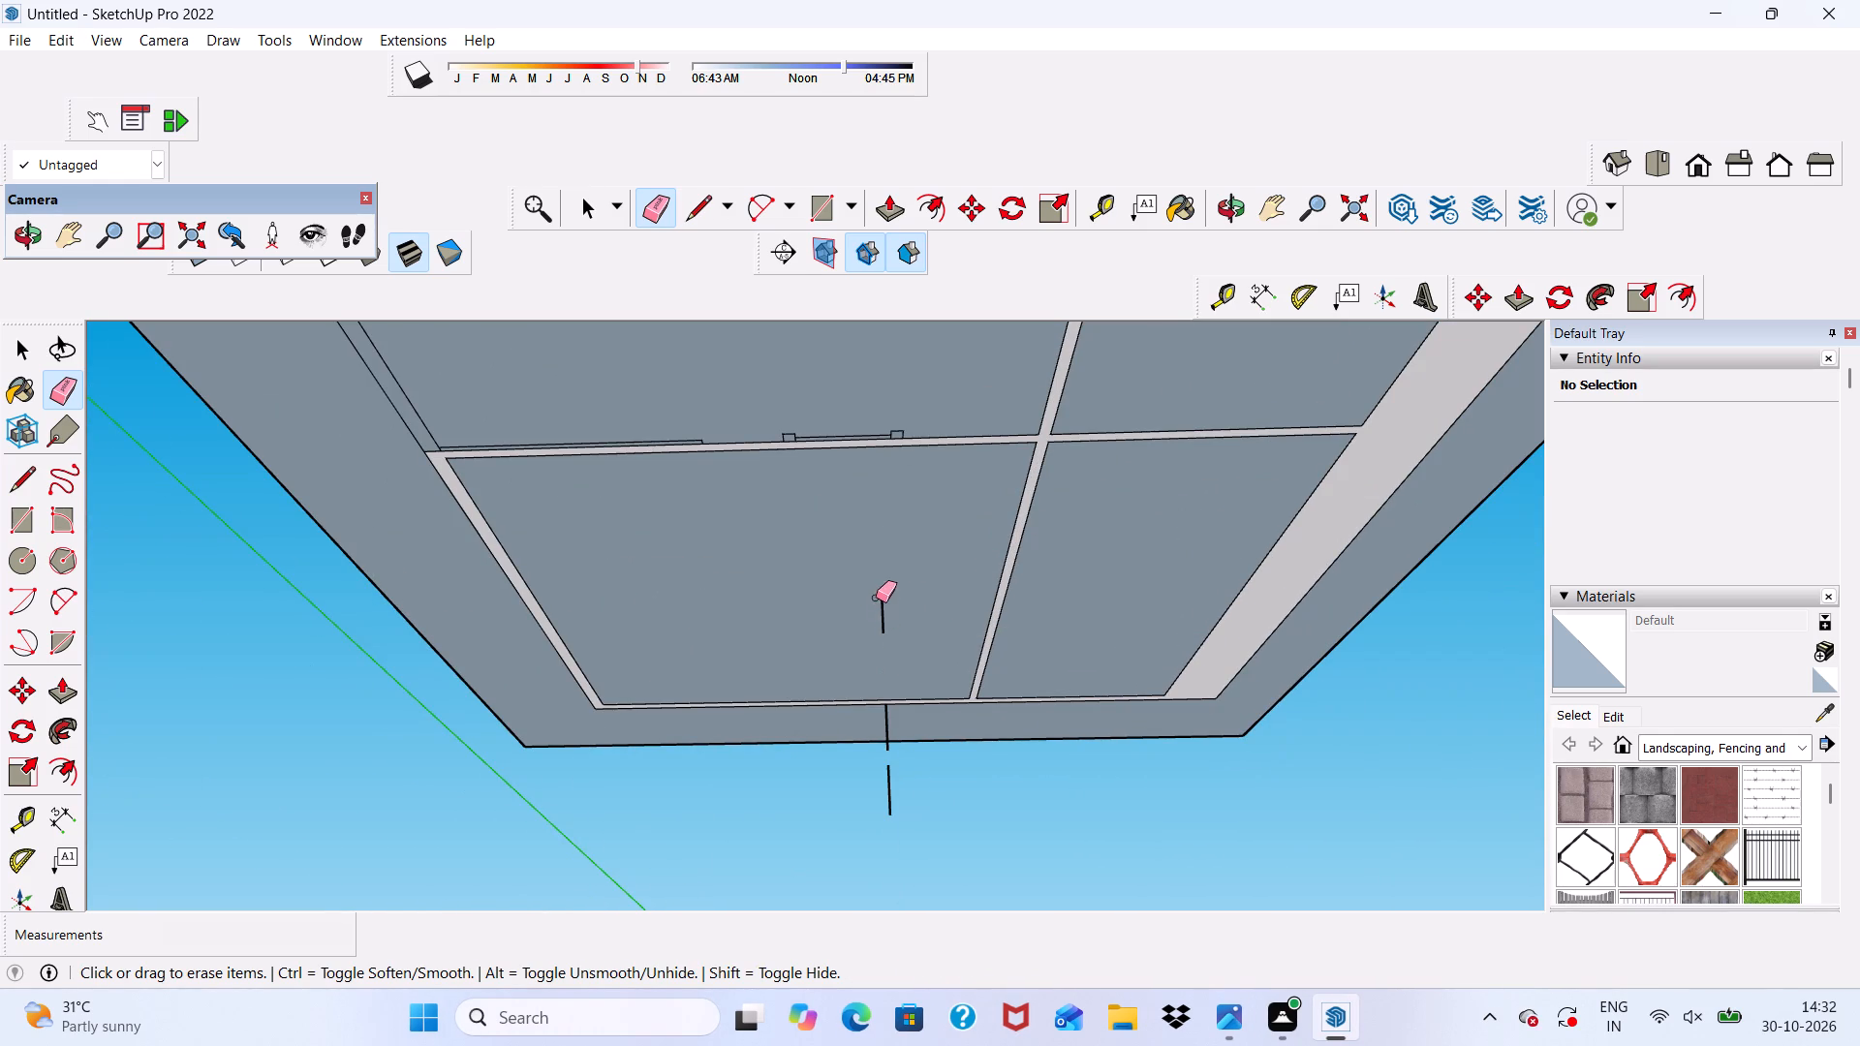
drag(876, 598, 900, 622)
scroll(878, 777, up, 4)
drag(901, 599, 918, 602)
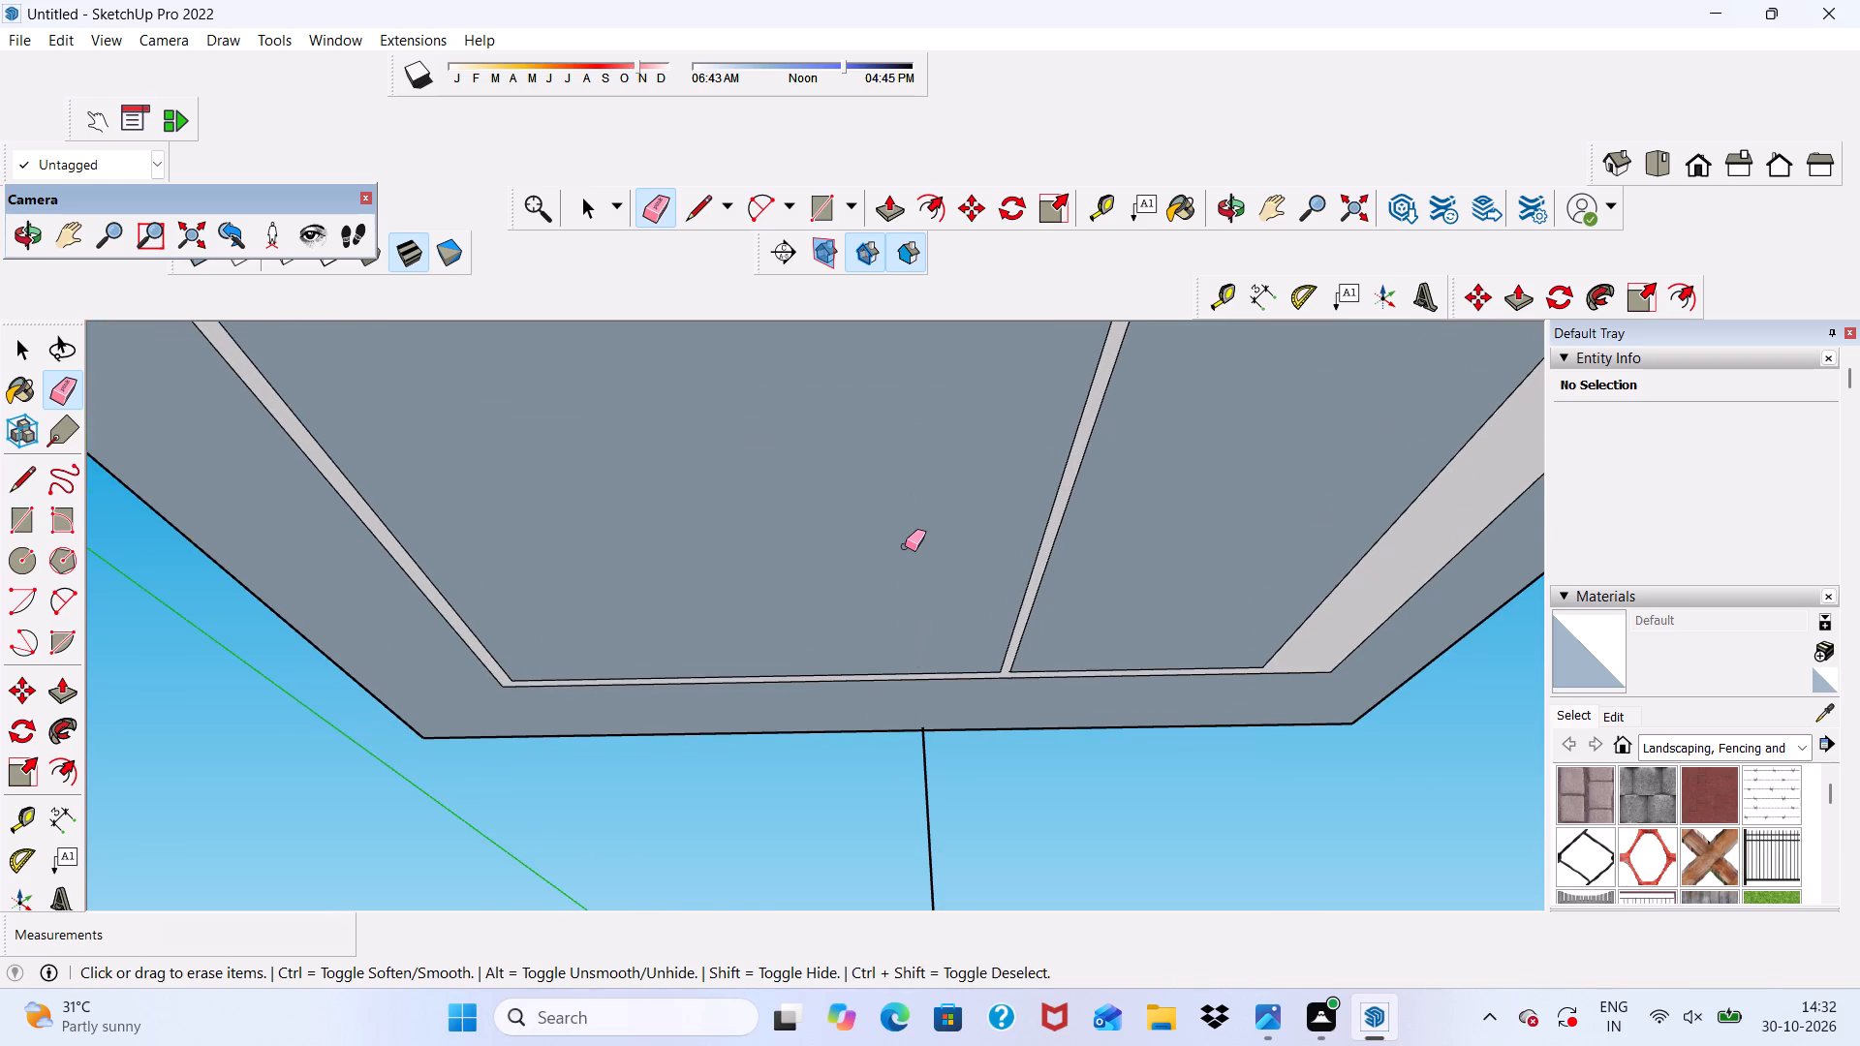
scroll(905, 546, down, 6)
scroll(877, 700, up, 6)
scroll(876, 696, down, 6)
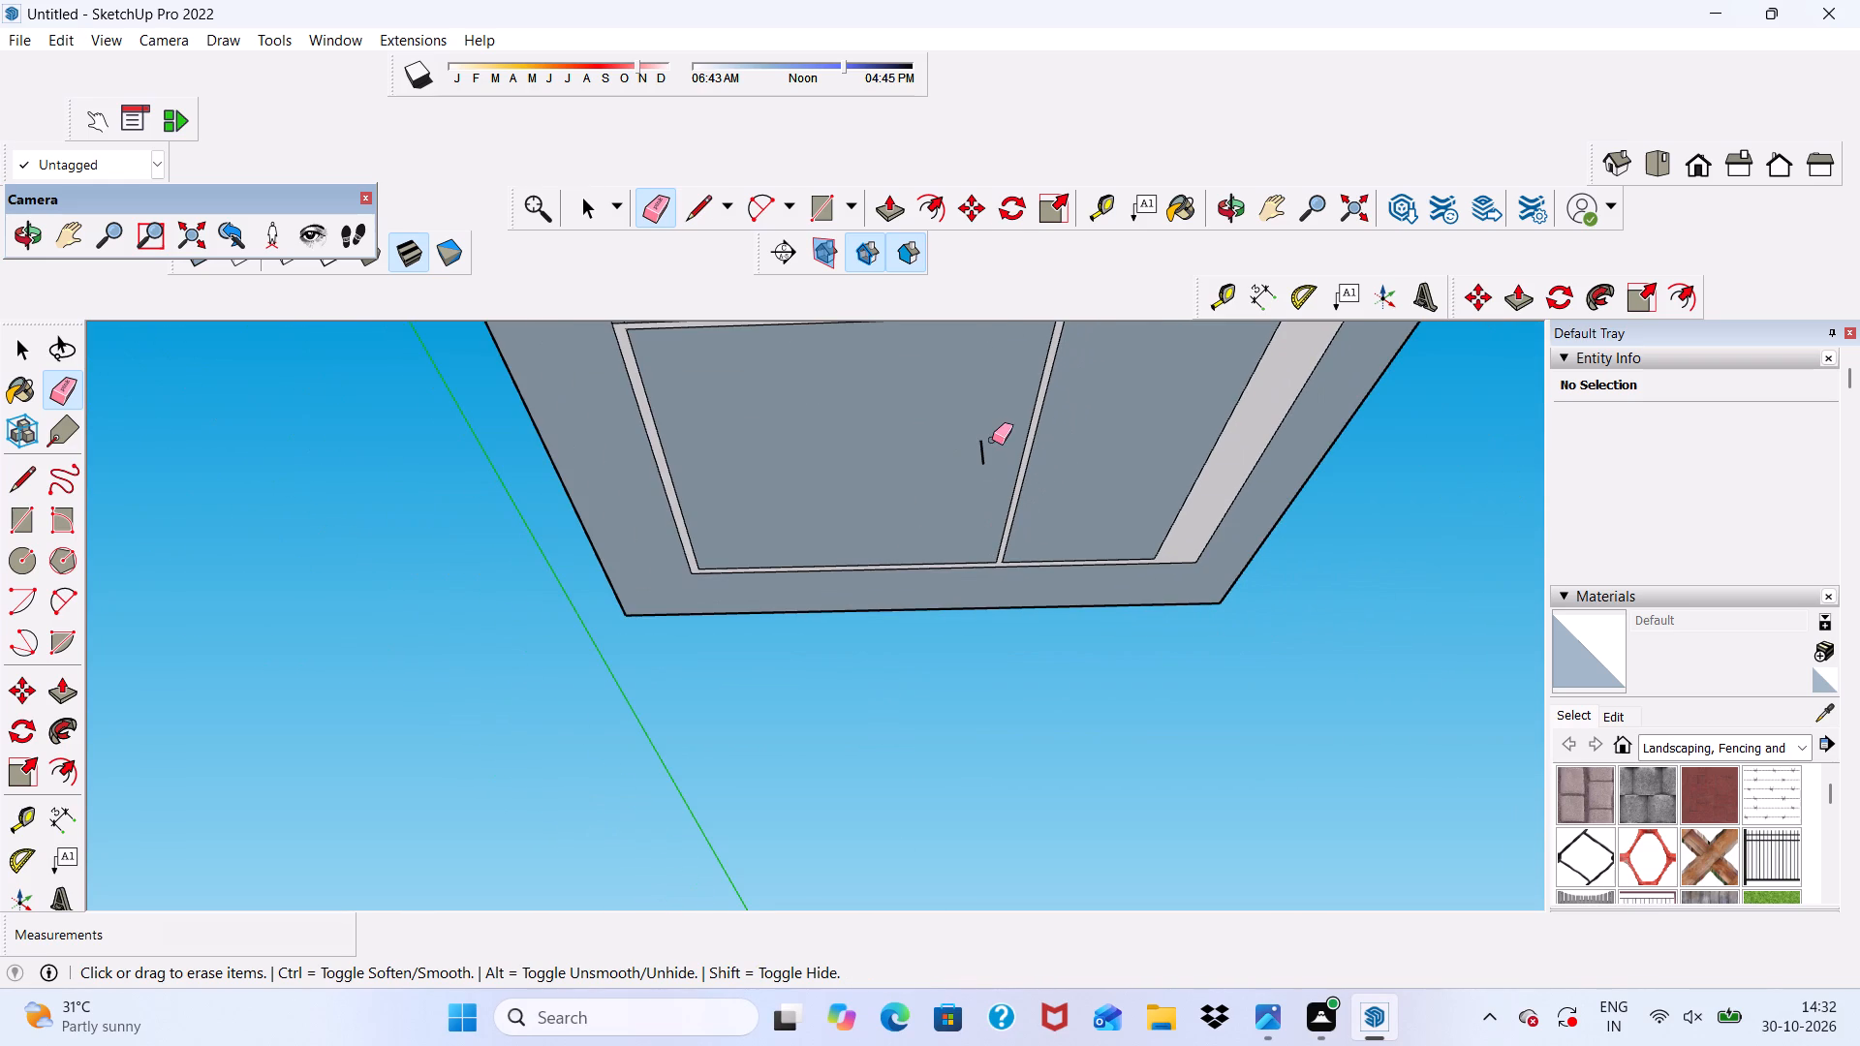
click(985, 450)
Erase the upper short strip-end edges in the row on the side away from the door, starting at the slab recess corner.
scroll(906, 471, down, 11)
scroll(1062, 420, up, 10)
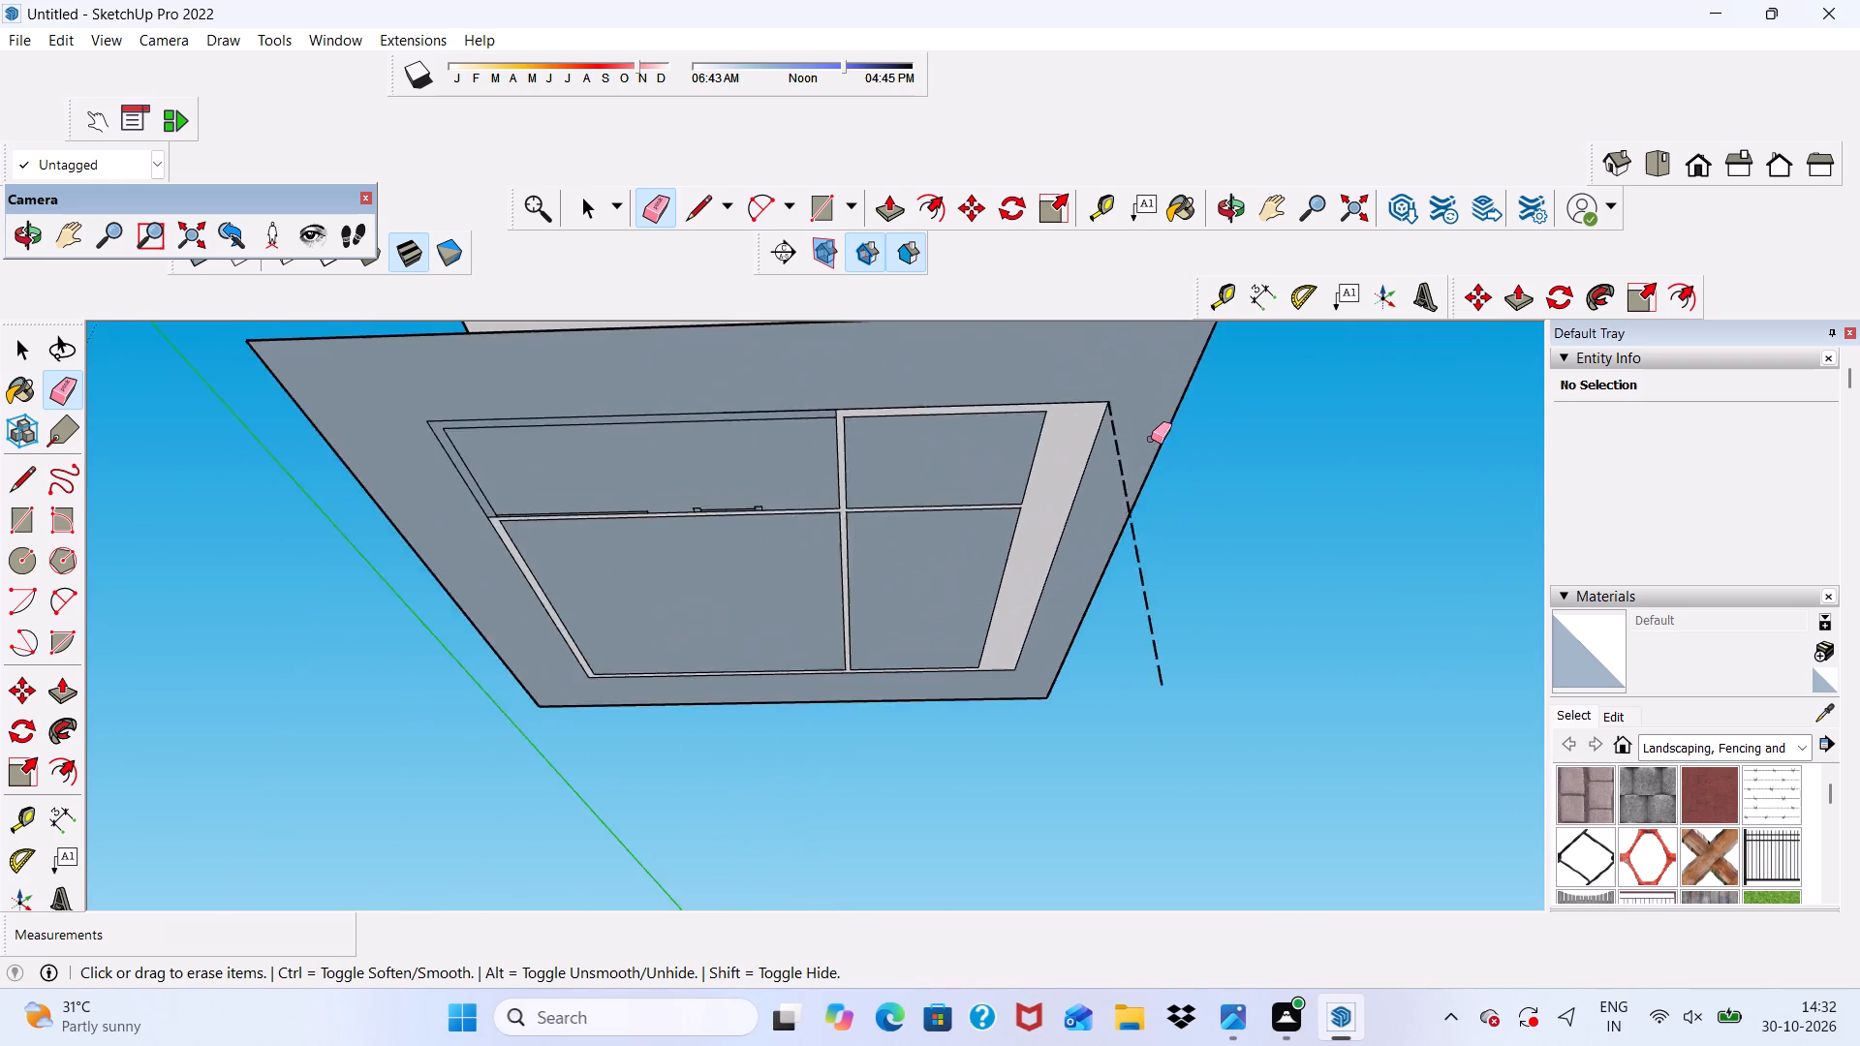
scroll(1151, 439, up, 17)
drag(1024, 360, 1028, 371)
click(1042, 477)
click(1056, 560)
scroll(1053, 509, down, 7)
scroll(1071, 654, up, 6)
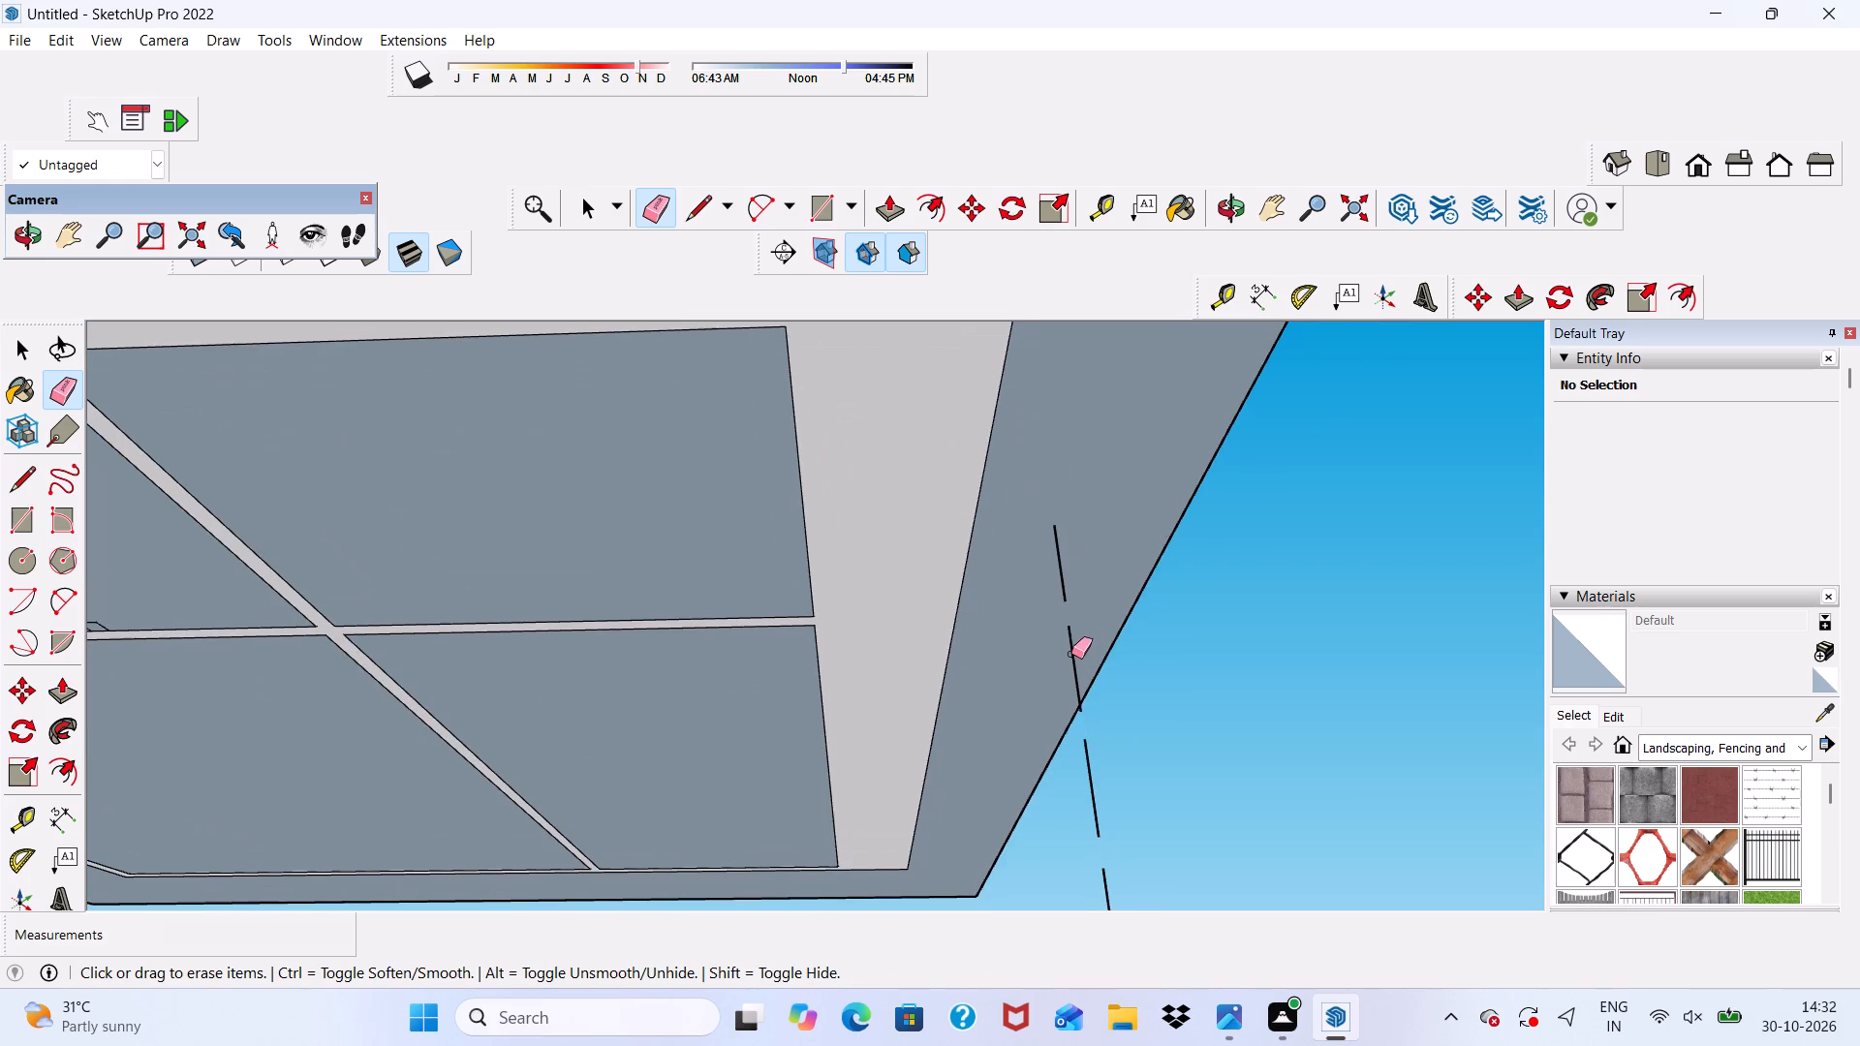
click(1062, 571)
drag(1067, 626, 1075, 645)
Erase the remaining short strip-end edges on the side away from the door, down to the lowest one outside the slab.
scroll(1060, 533, down, 6)
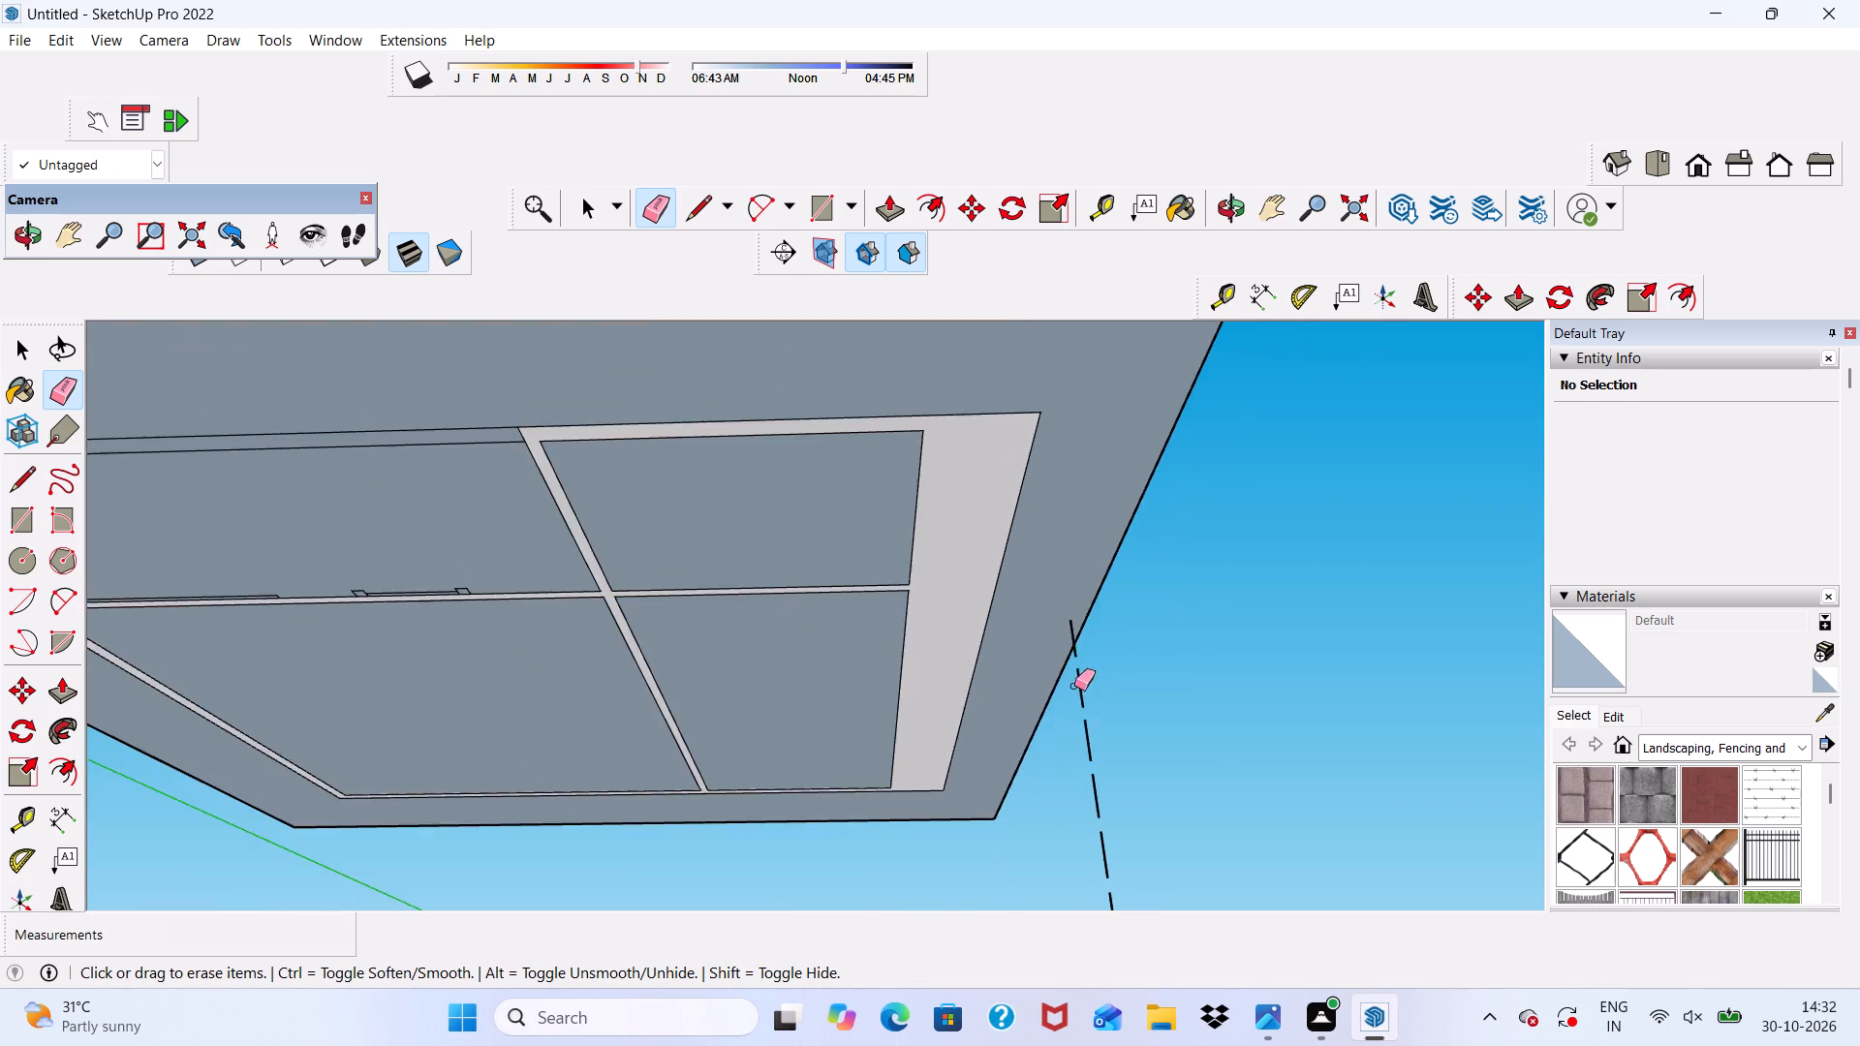
scroll(1079, 723, up, 5)
click(1082, 622)
click(1068, 456)
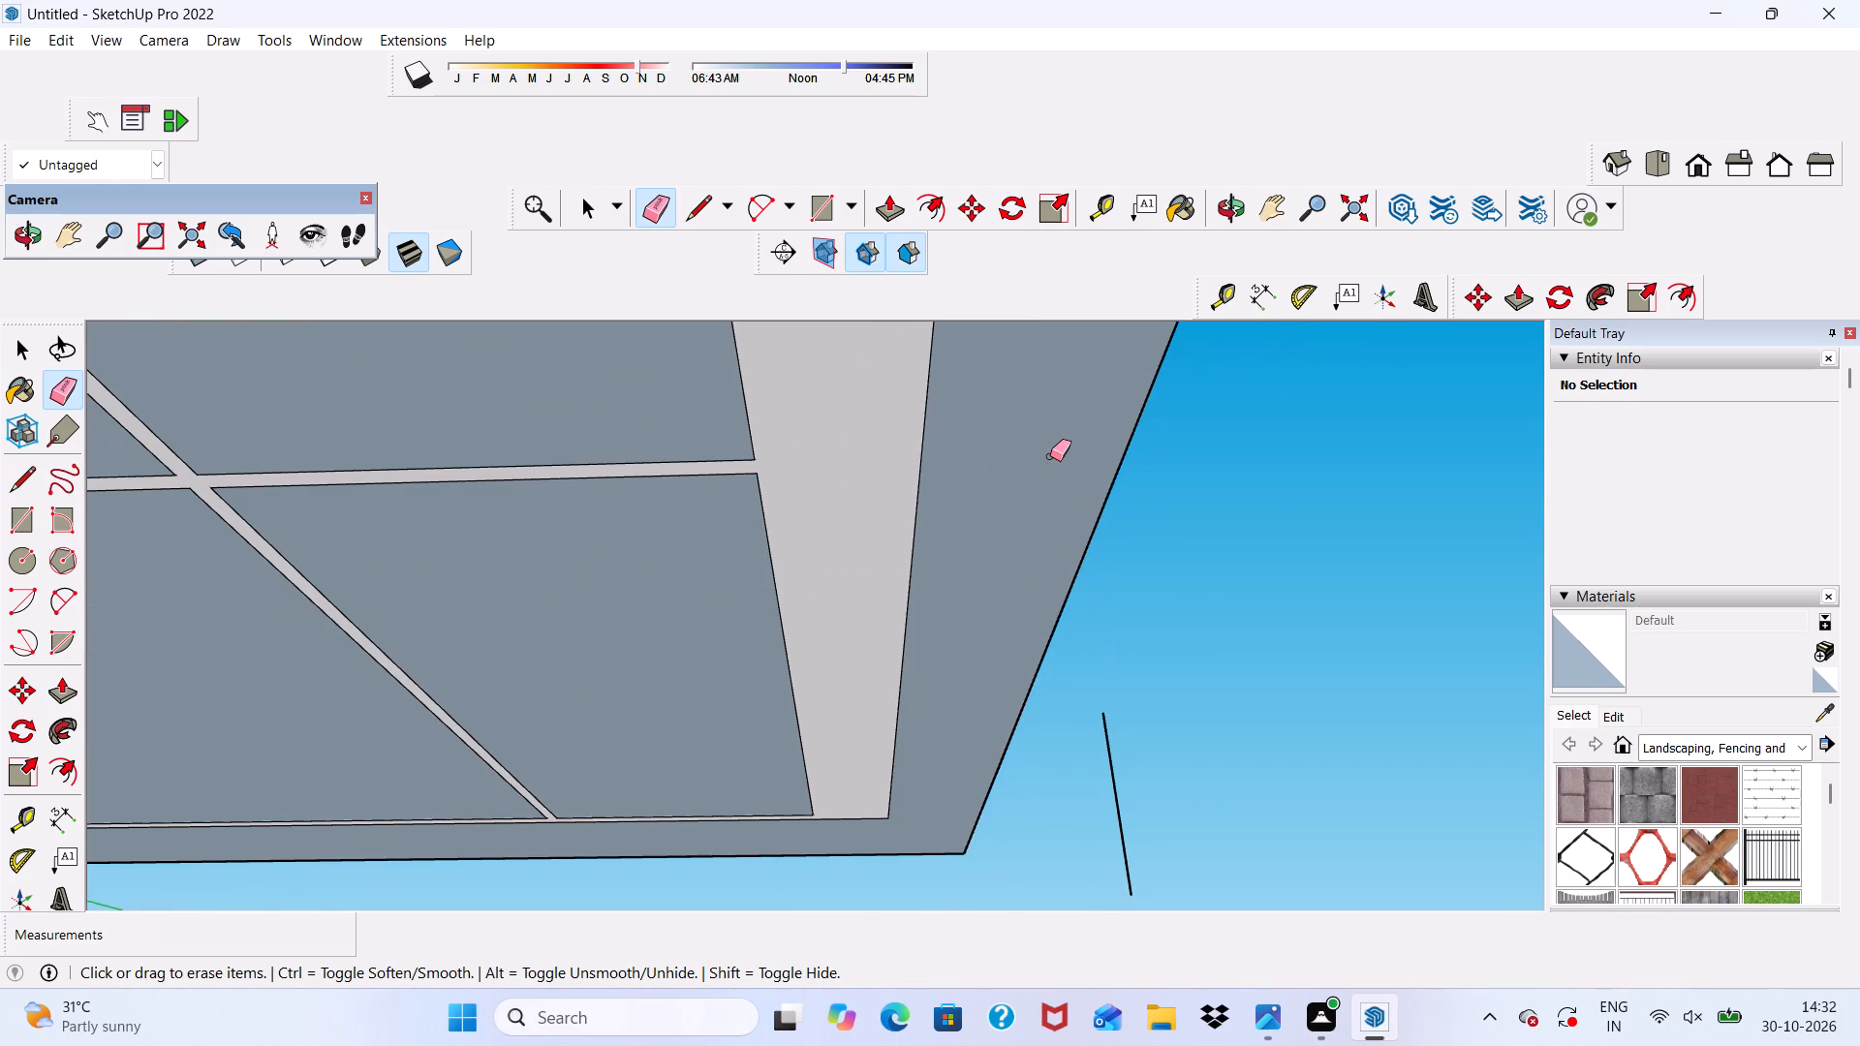
scroll(1069, 503, down, 6)
drag(1131, 625, 1134, 723)
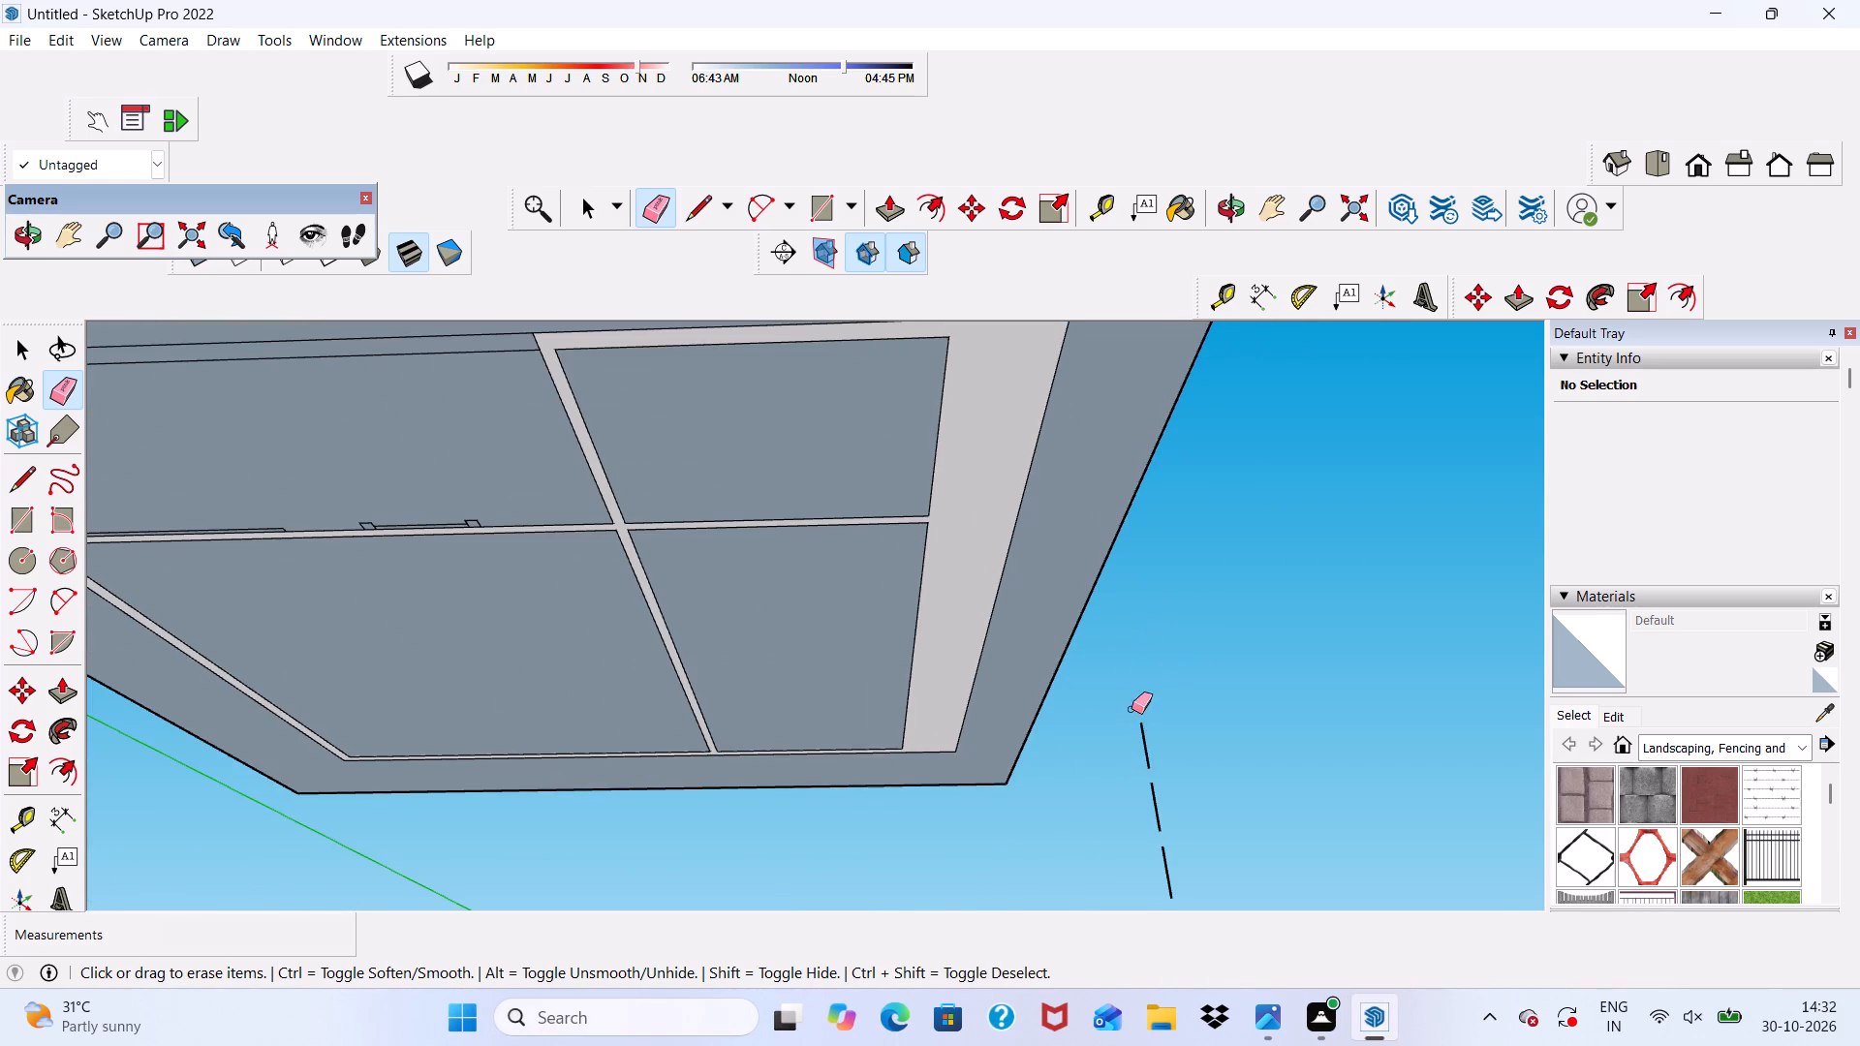
drag(1145, 738, 1164, 845)
scroll(1167, 676, down, 6)
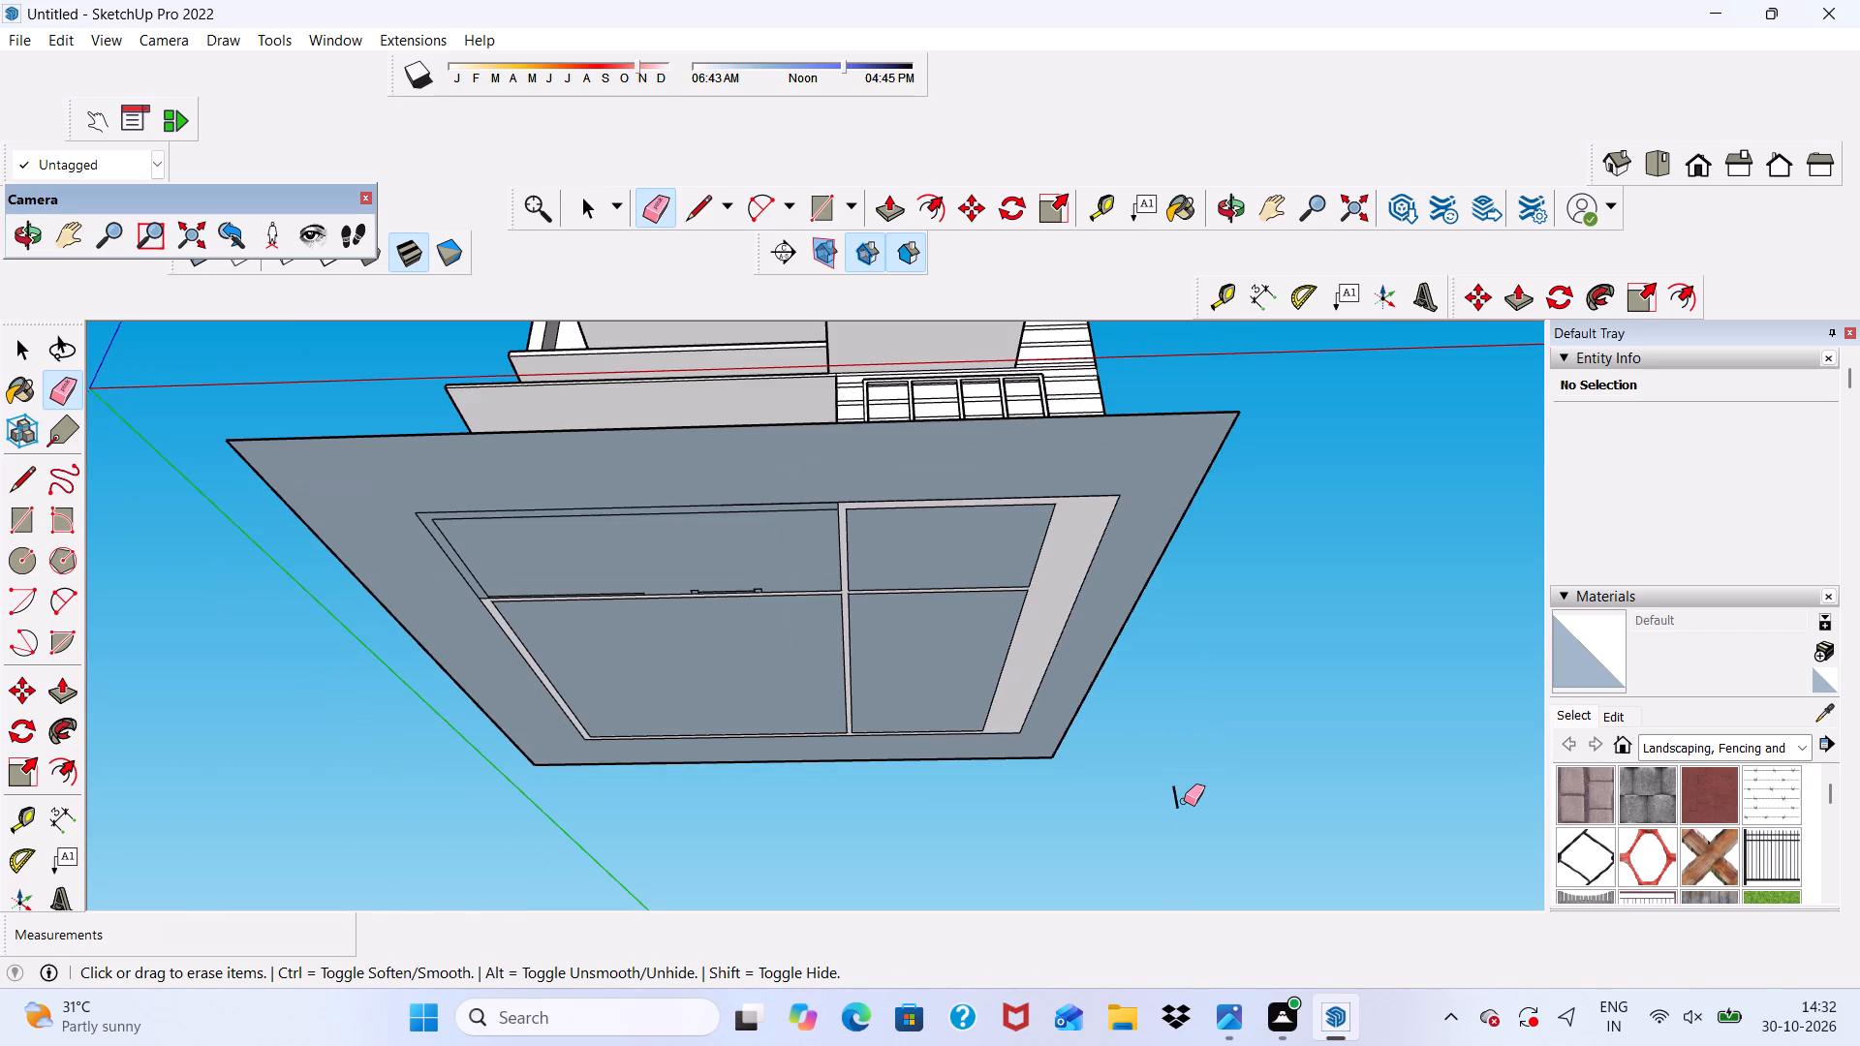
drag(1184, 801, 1185, 814)
click(1173, 785)
Erase the horizontal siding lines crossing the two panes nearest the door in the ground-floor front window, except the uppermost line.
scroll(1081, 539, down, 2)
middle_drag(1081, 539, 1136, 770)
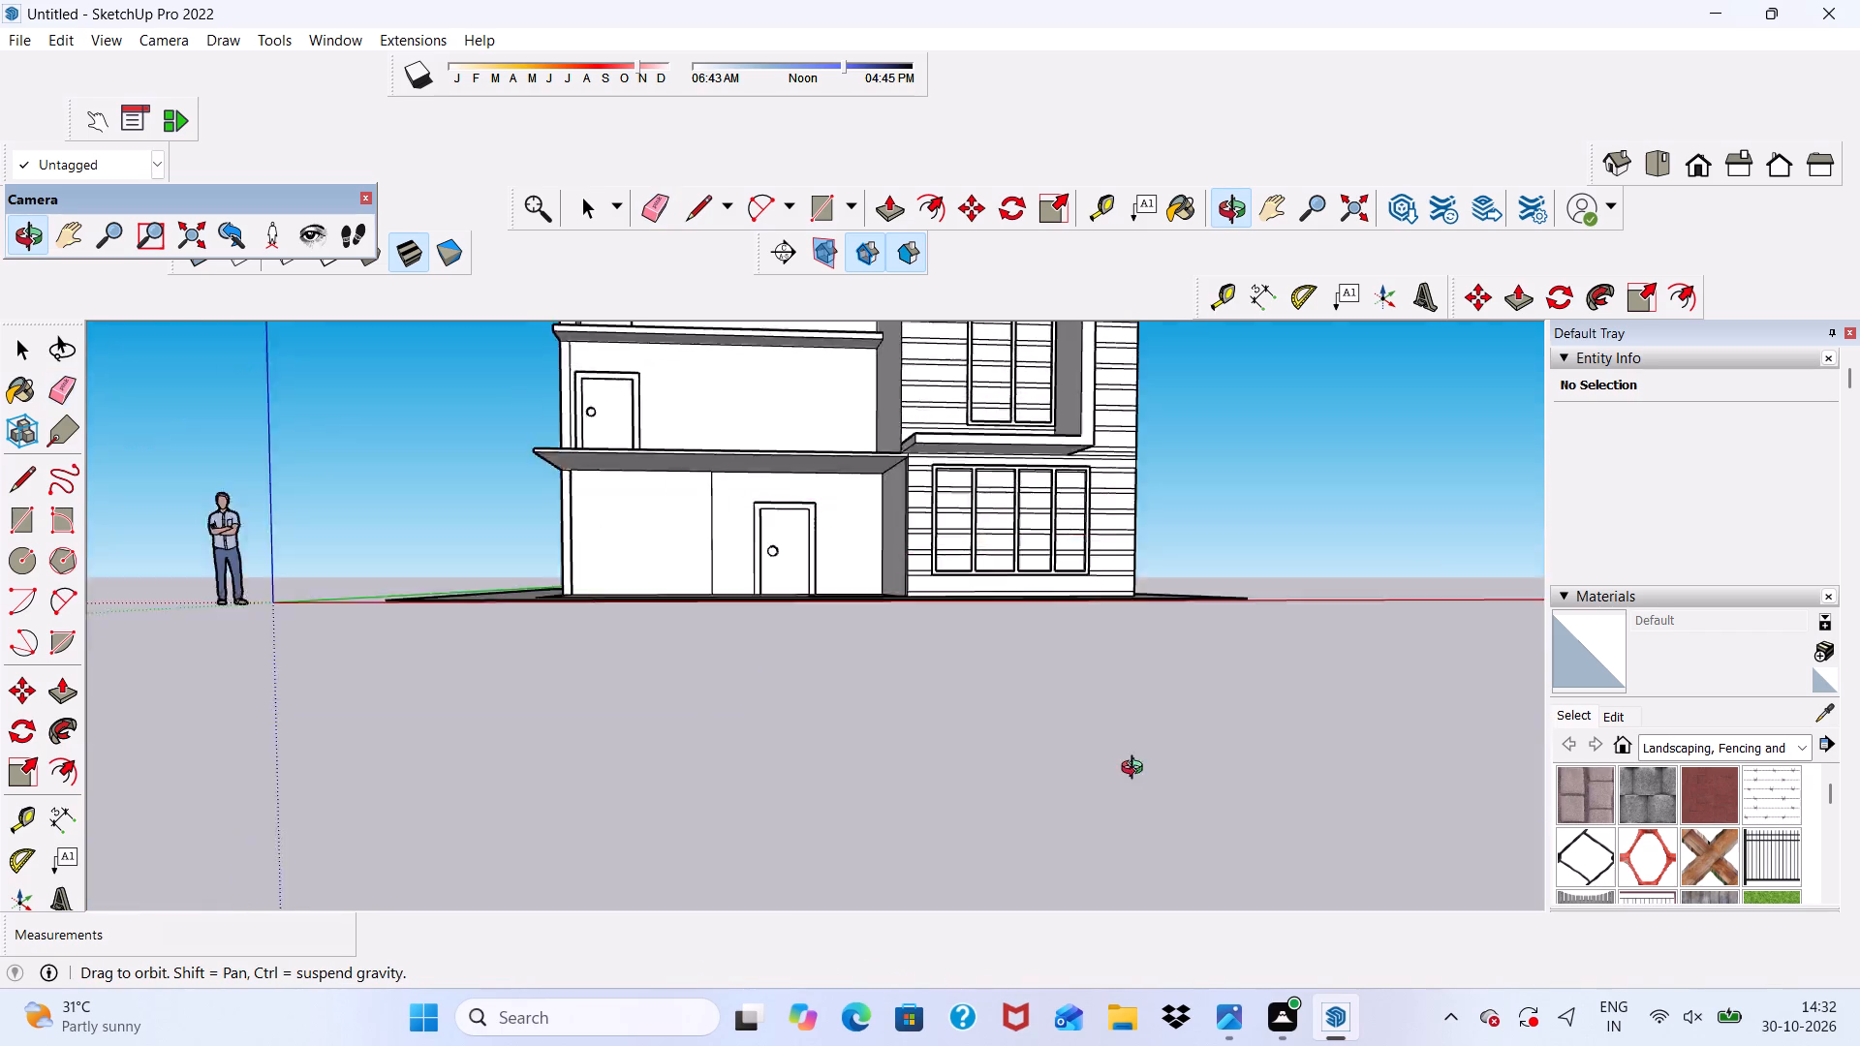
middle_drag(1136, 770, 1109, 874)
scroll(944, 652, up, 15)
drag(945, 471, 963, 644)
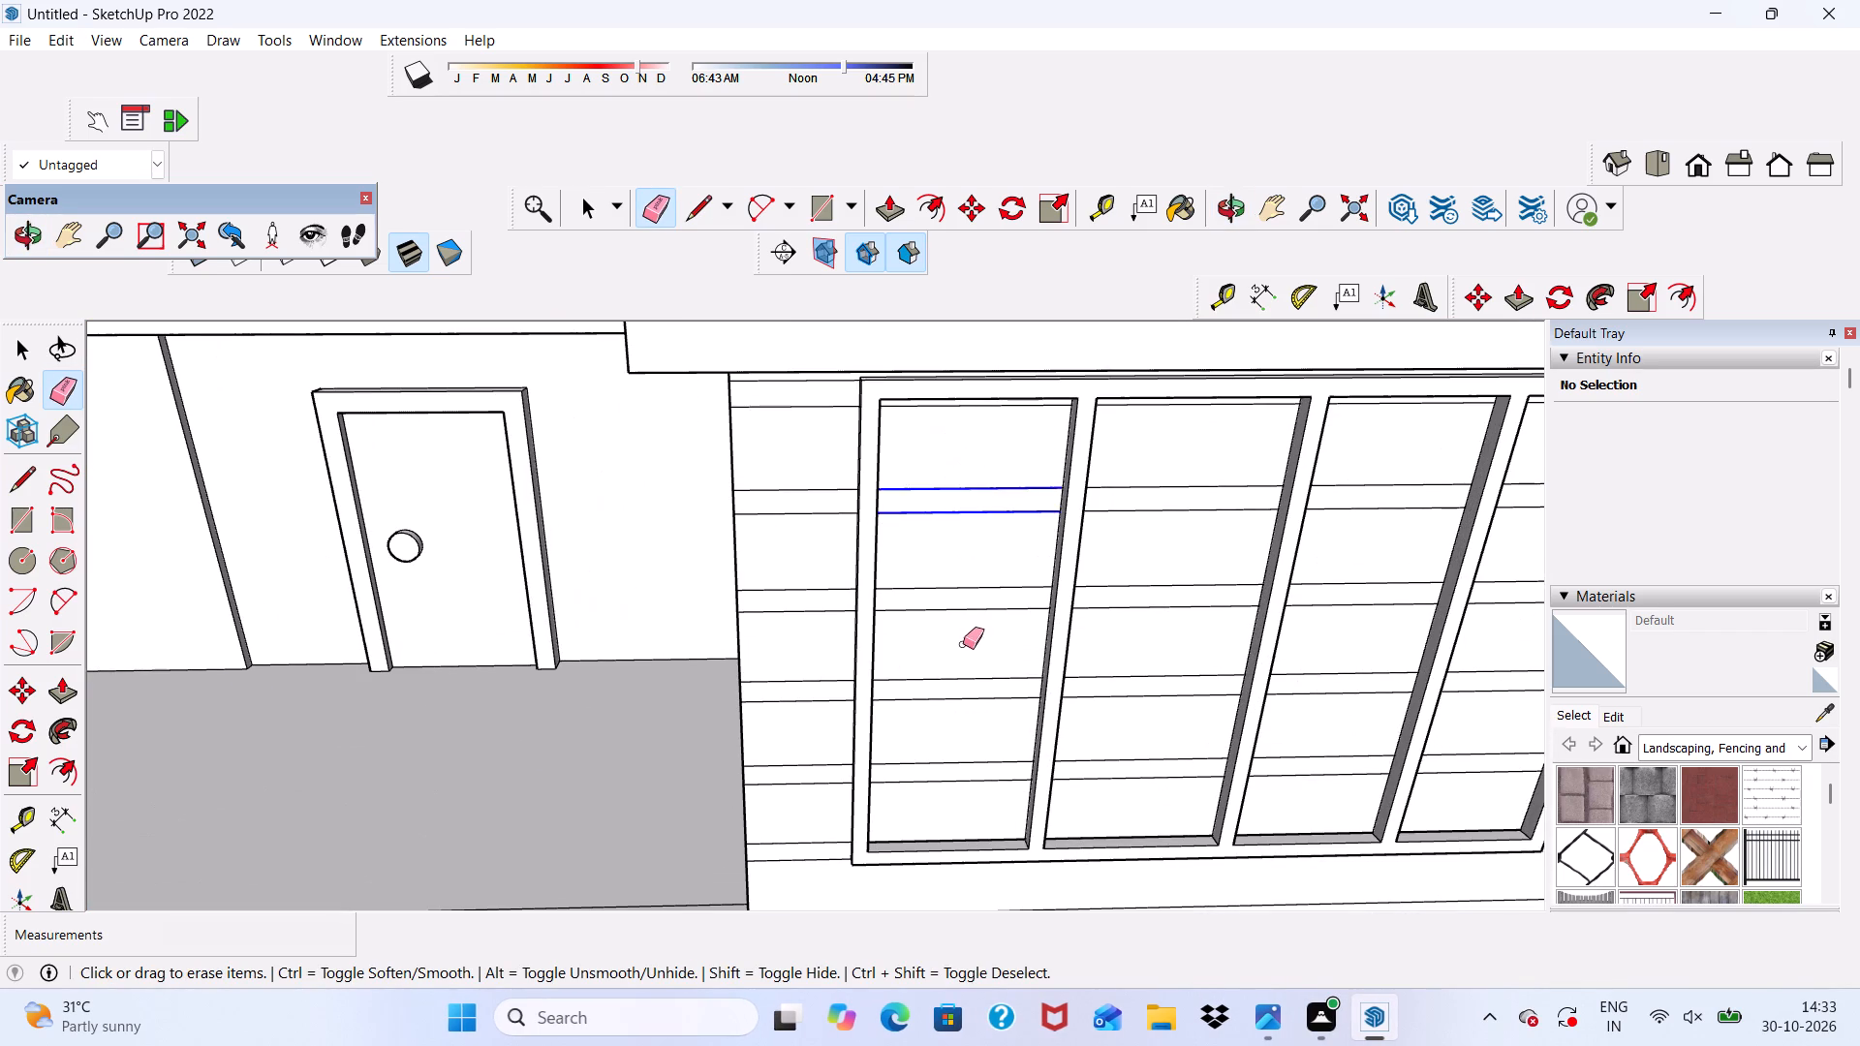
drag(963, 644, 963, 661)
drag(963, 583, 955, 727)
drag(939, 556, 976, 758)
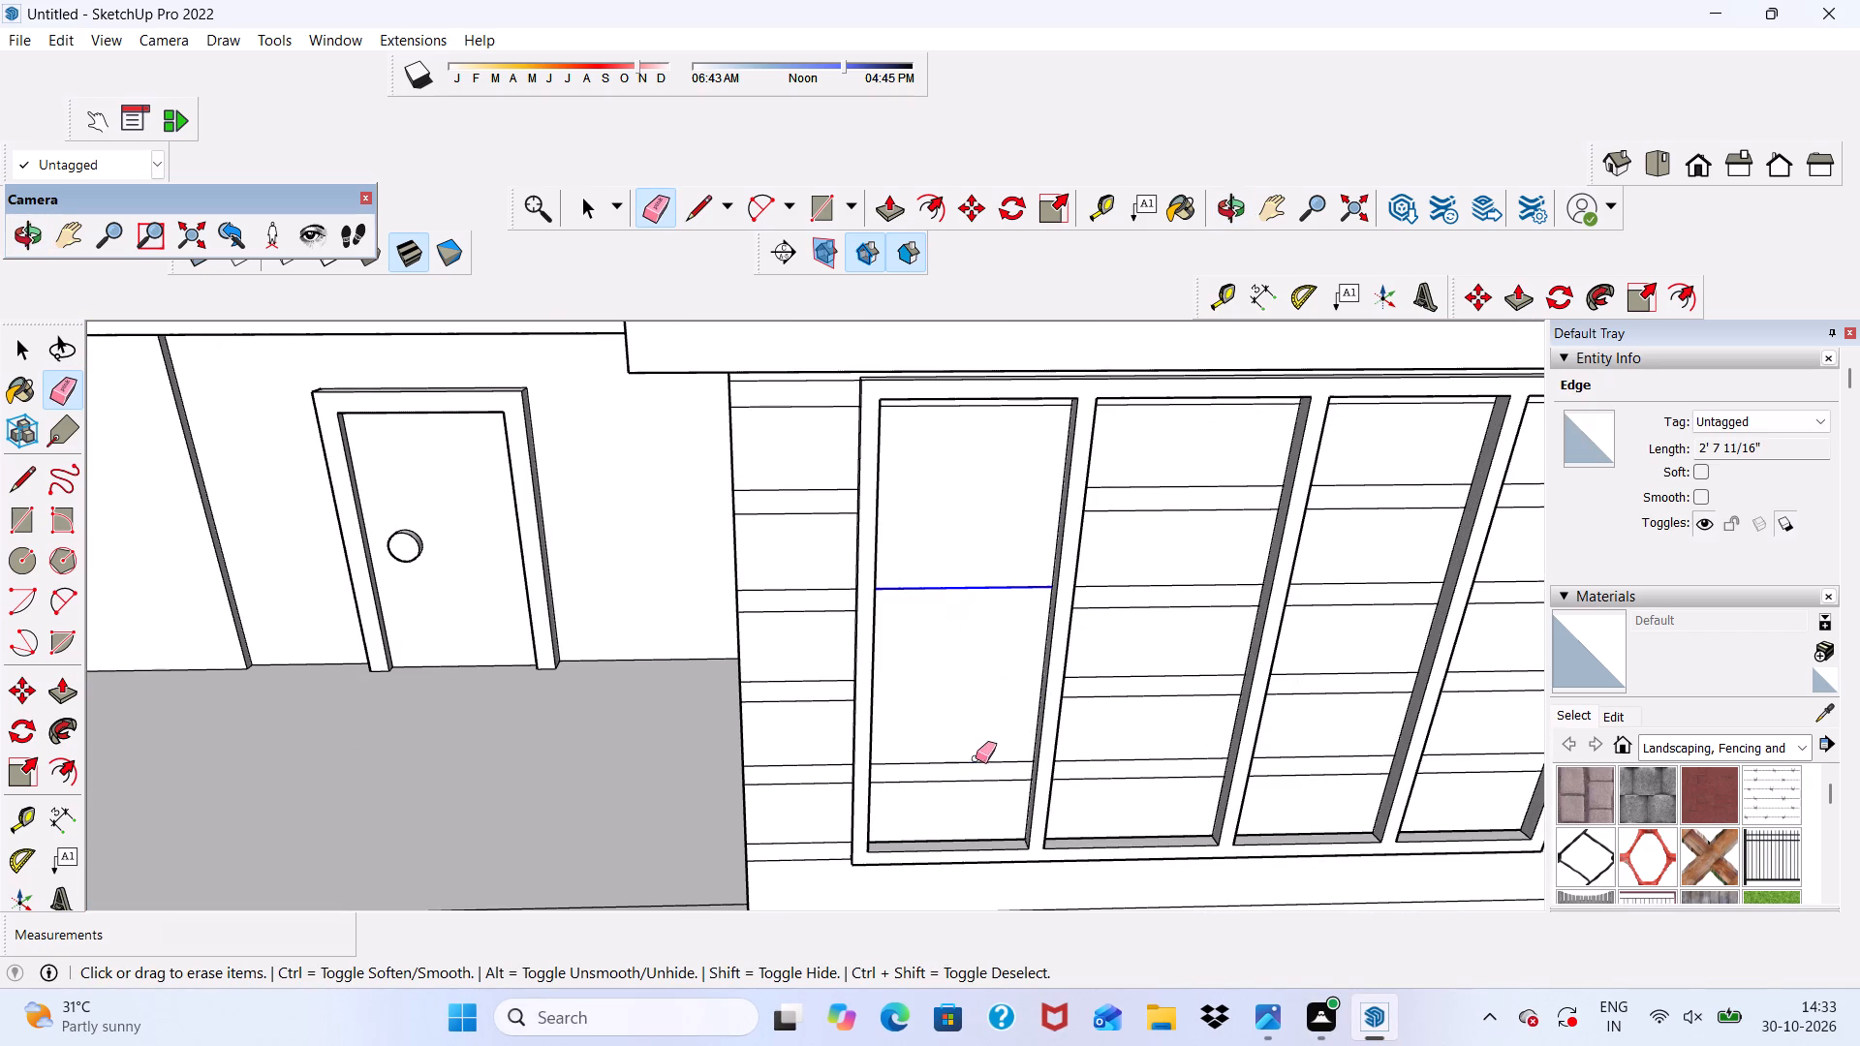
drag(976, 758, 976, 815)
drag(1162, 471, 1158, 707)
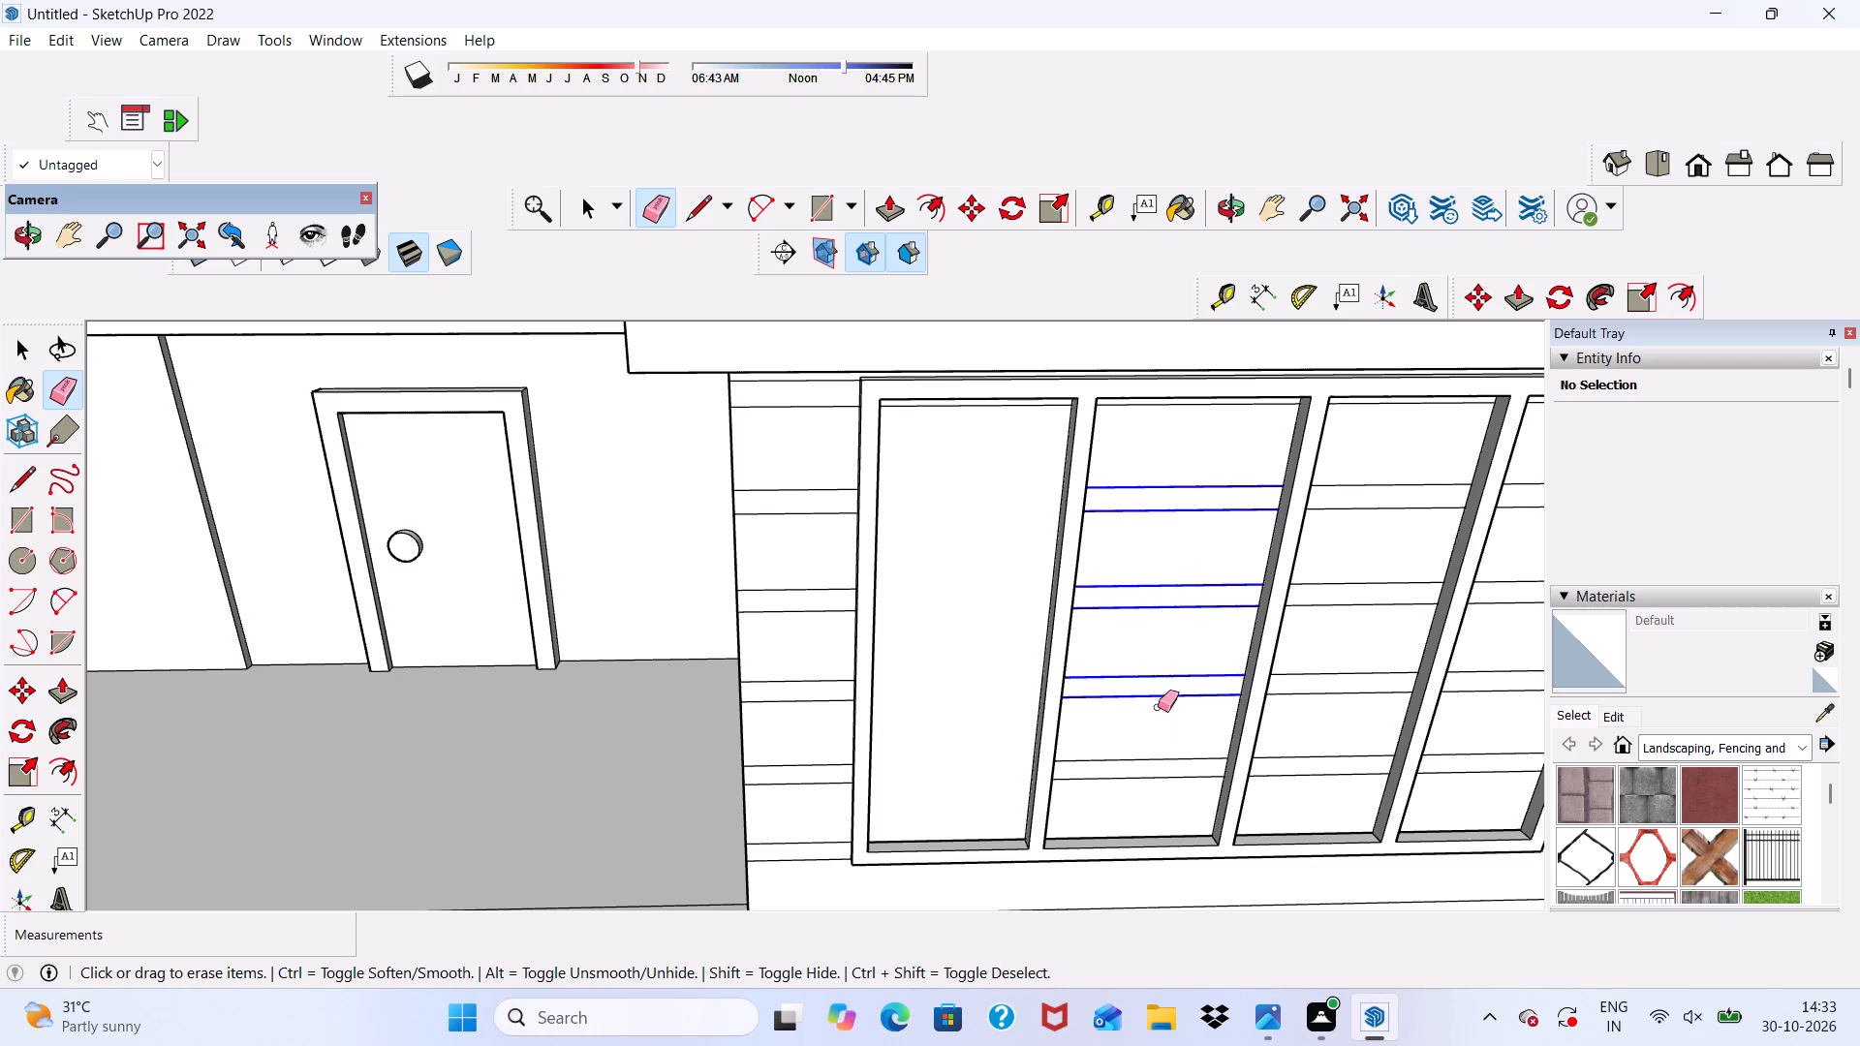
drag(1158, 707, 1152, 778)
Erase the leftover siding line at the top of each of the two ground-floor window panes nearest the door.
scroll(1136, 761, down, 1)
middle_drag(1136, 761, 1100, 606)
scroll(1125, 368, up, 2)
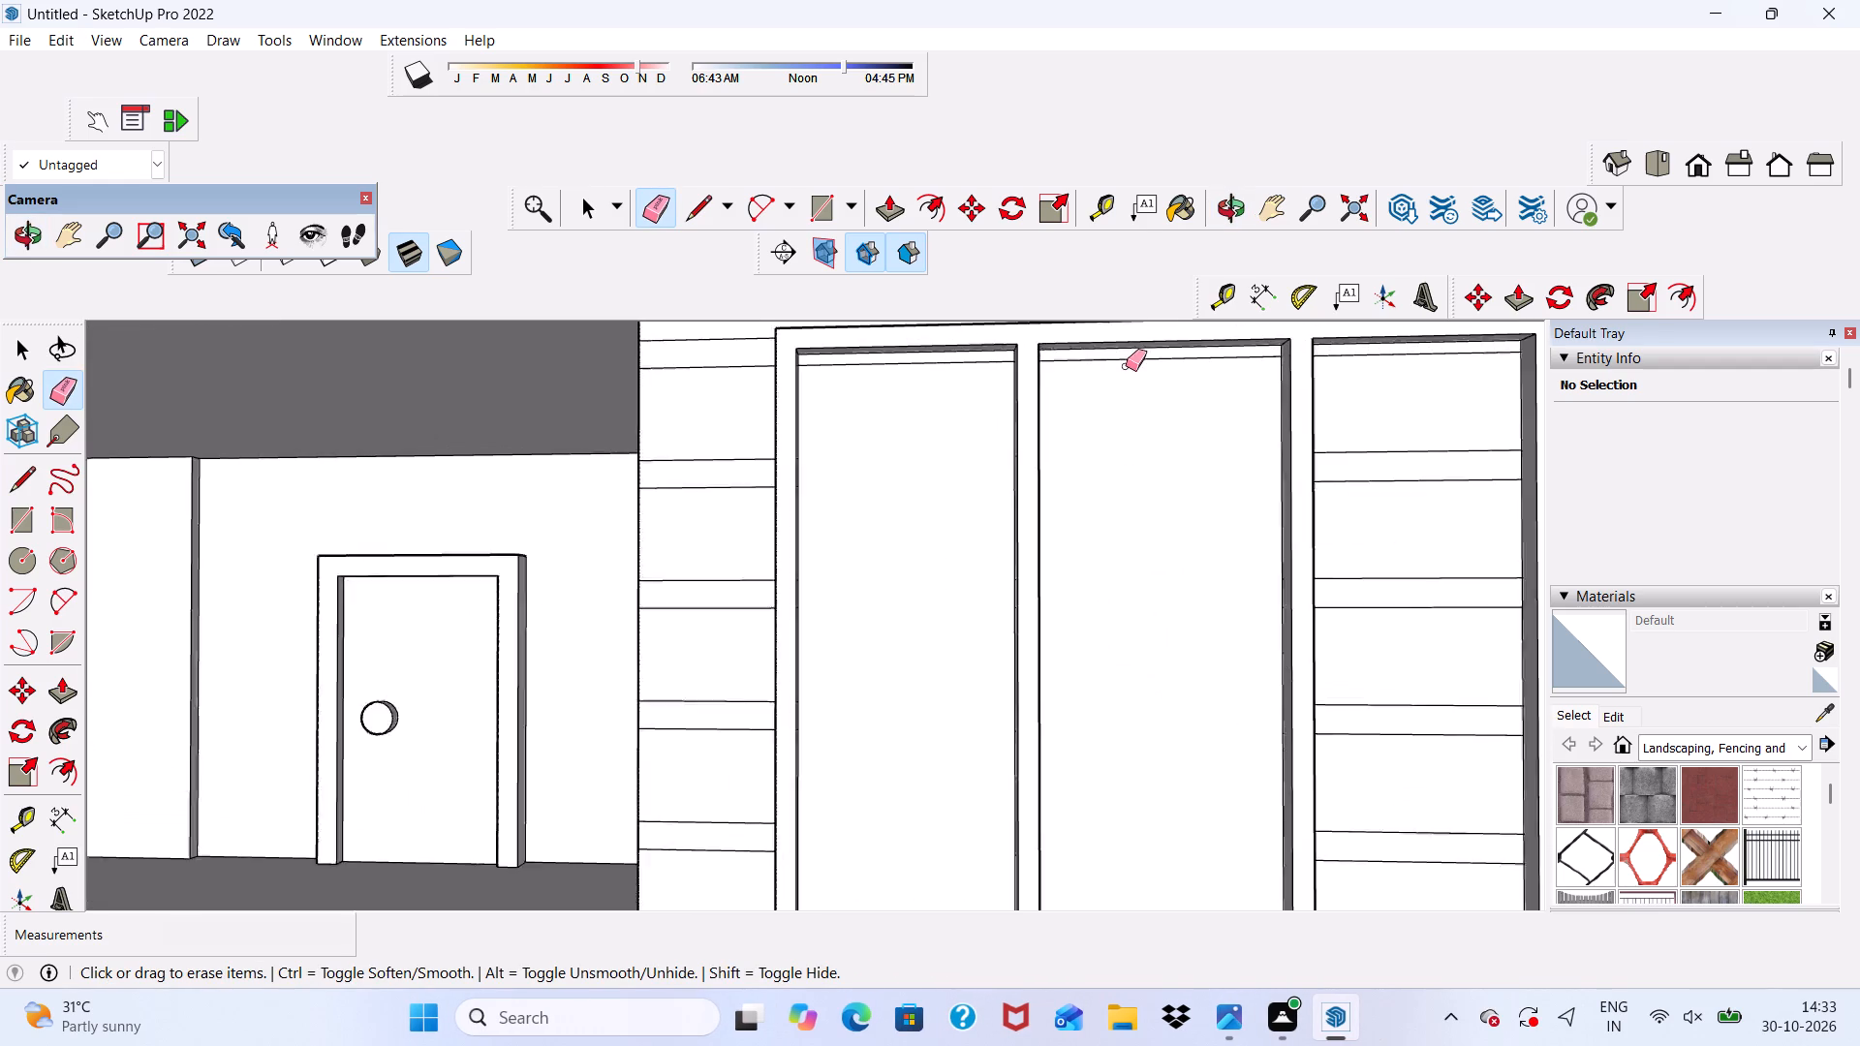
scroll(1126, 366, up, 4)
click(1117, 361)
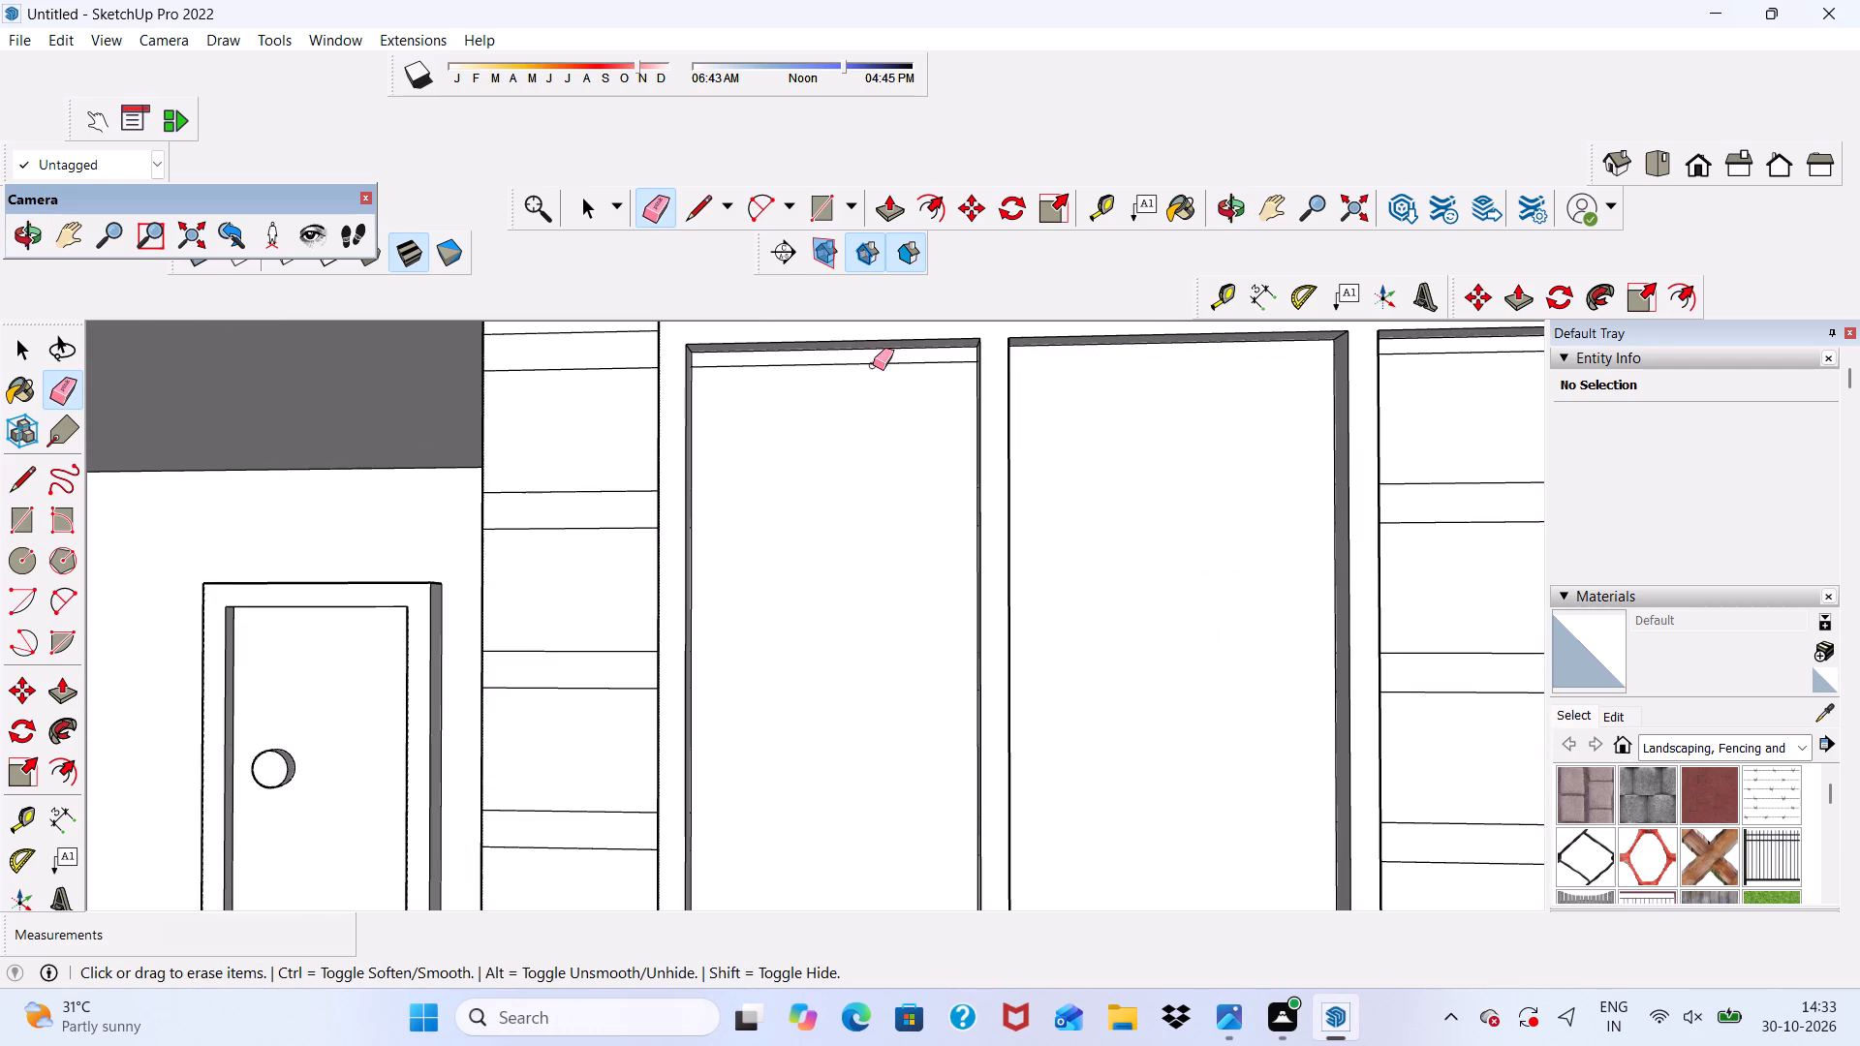
drag(876, 360, 878, 390)
scroll(878, 398, down, 7)
scroll(802, 387, up, 5)
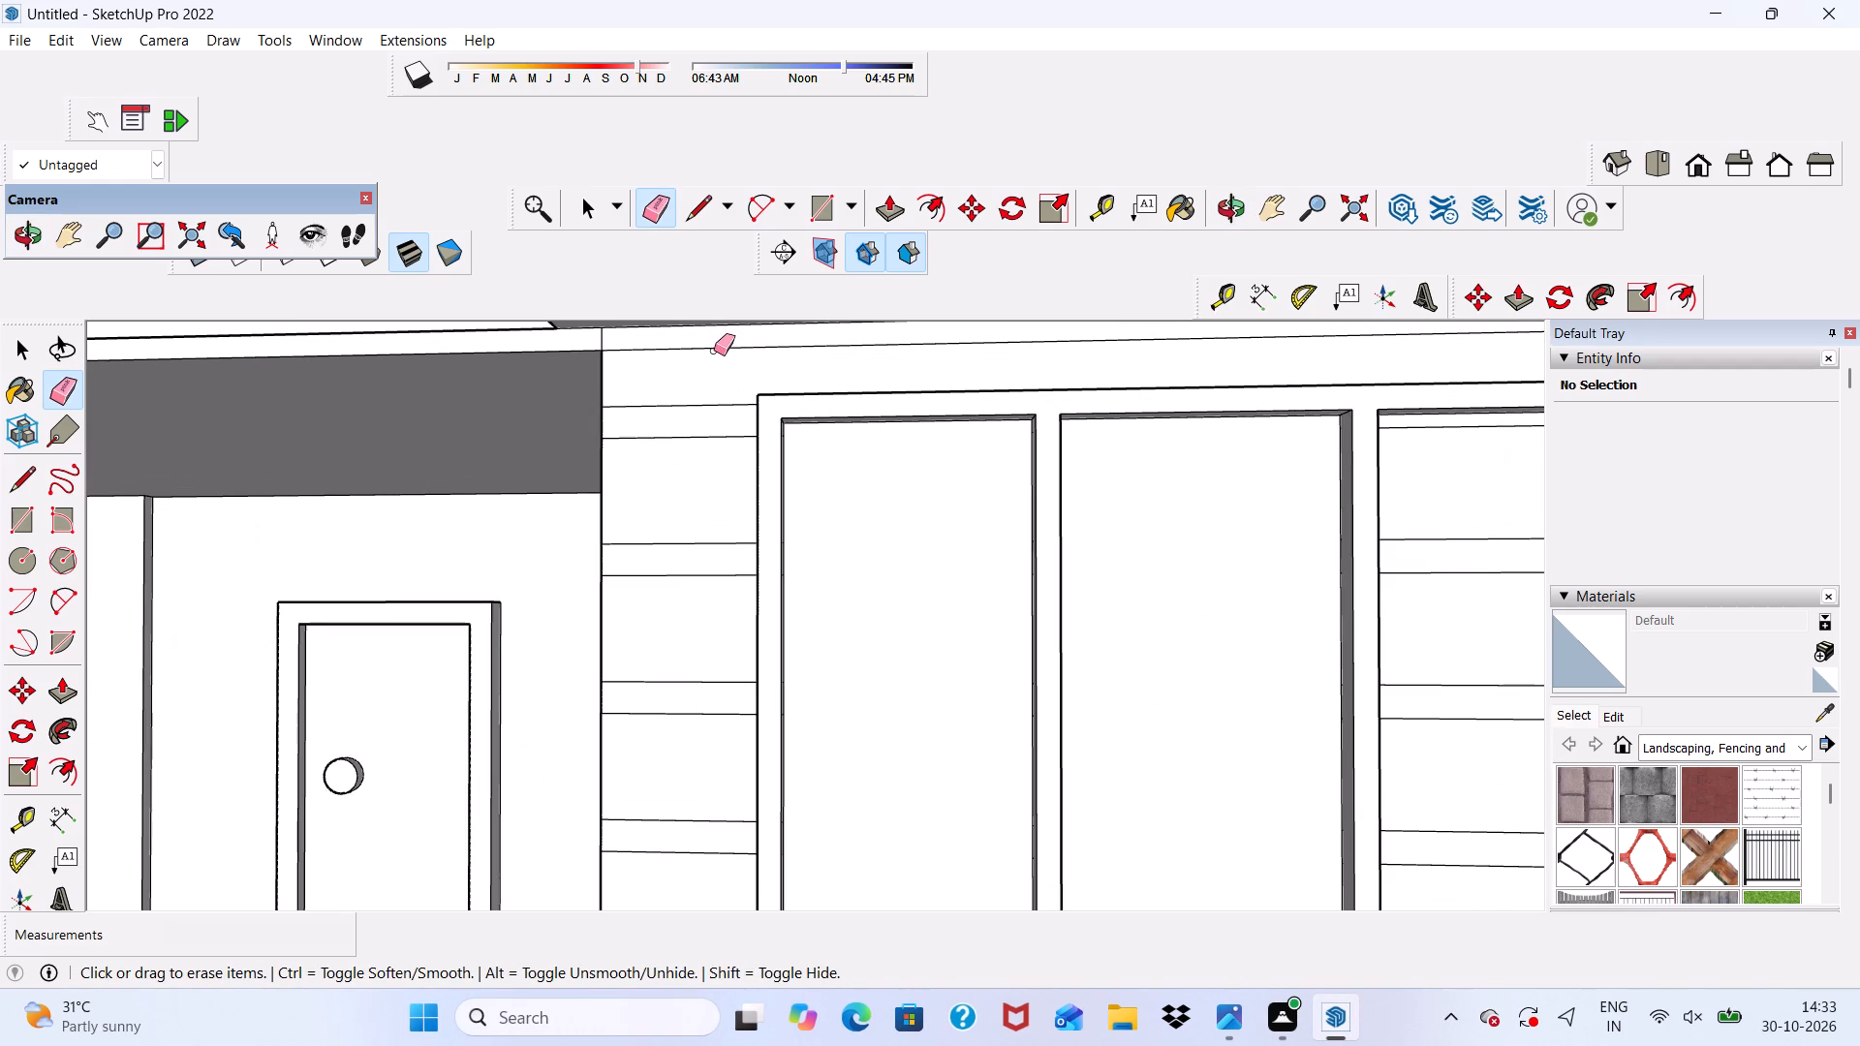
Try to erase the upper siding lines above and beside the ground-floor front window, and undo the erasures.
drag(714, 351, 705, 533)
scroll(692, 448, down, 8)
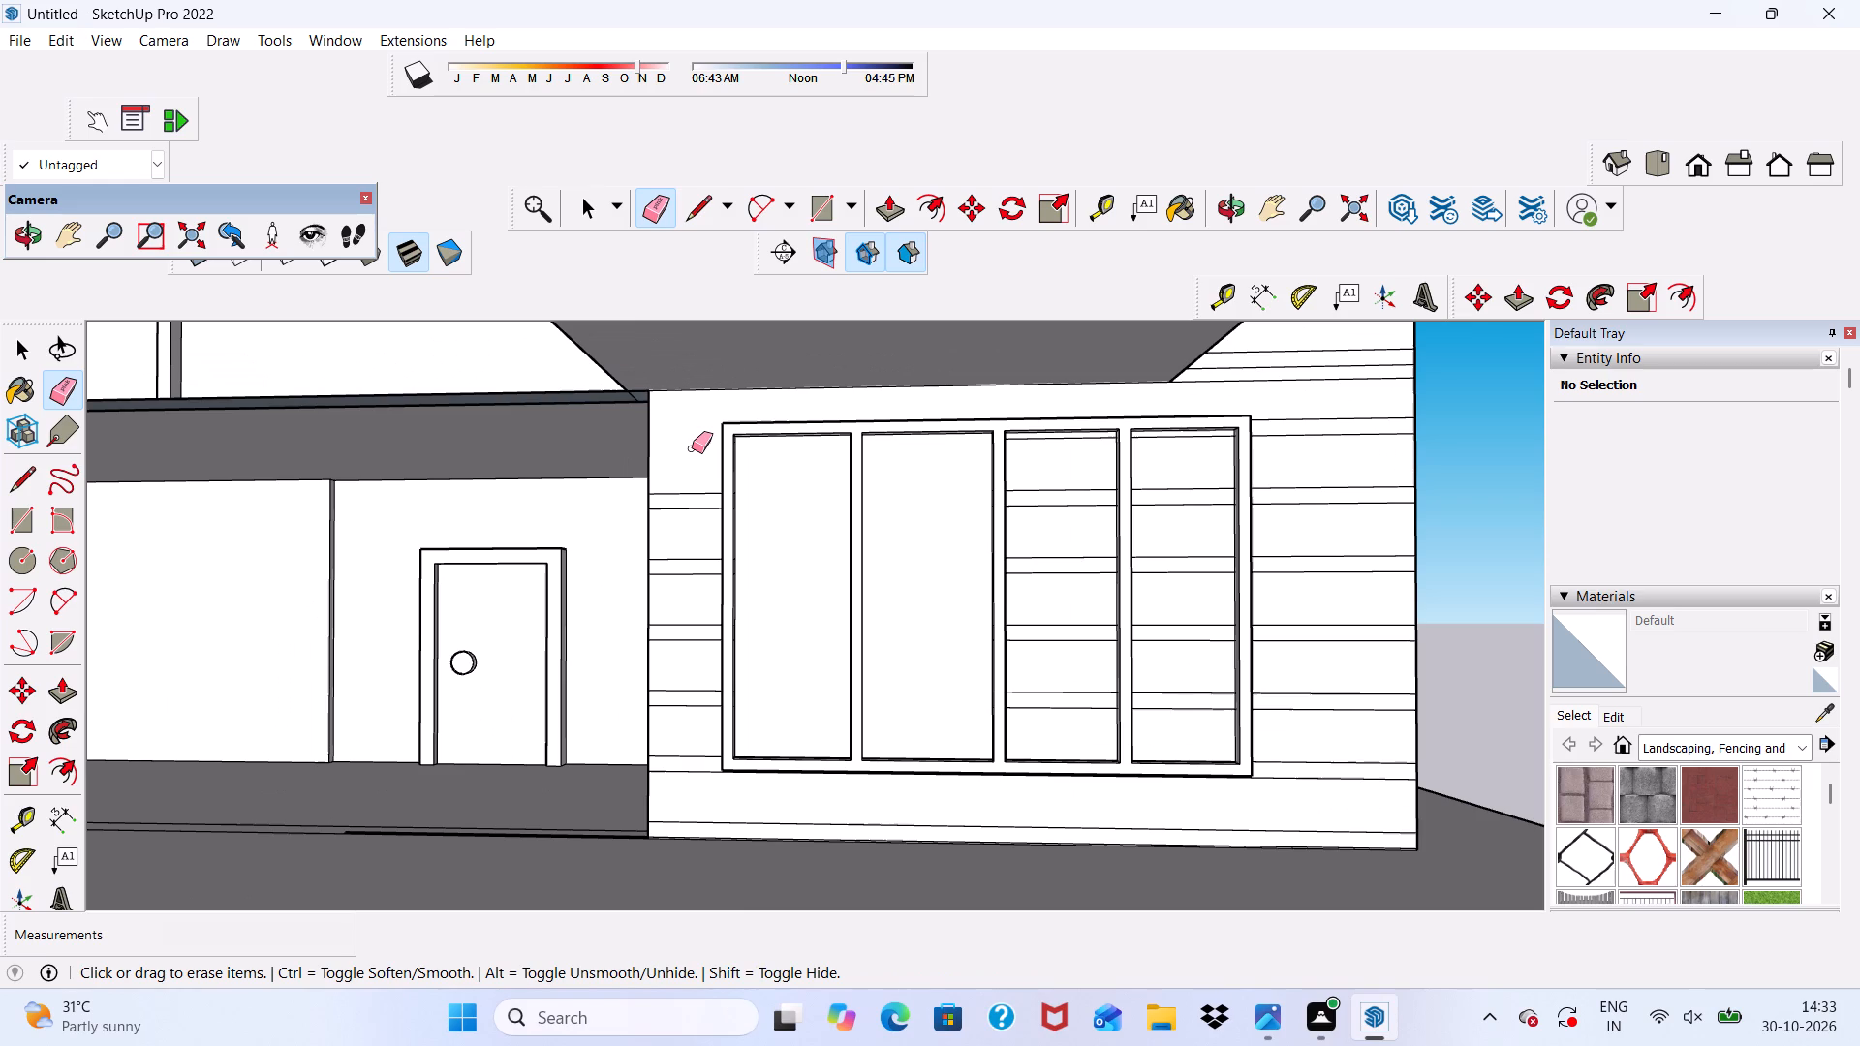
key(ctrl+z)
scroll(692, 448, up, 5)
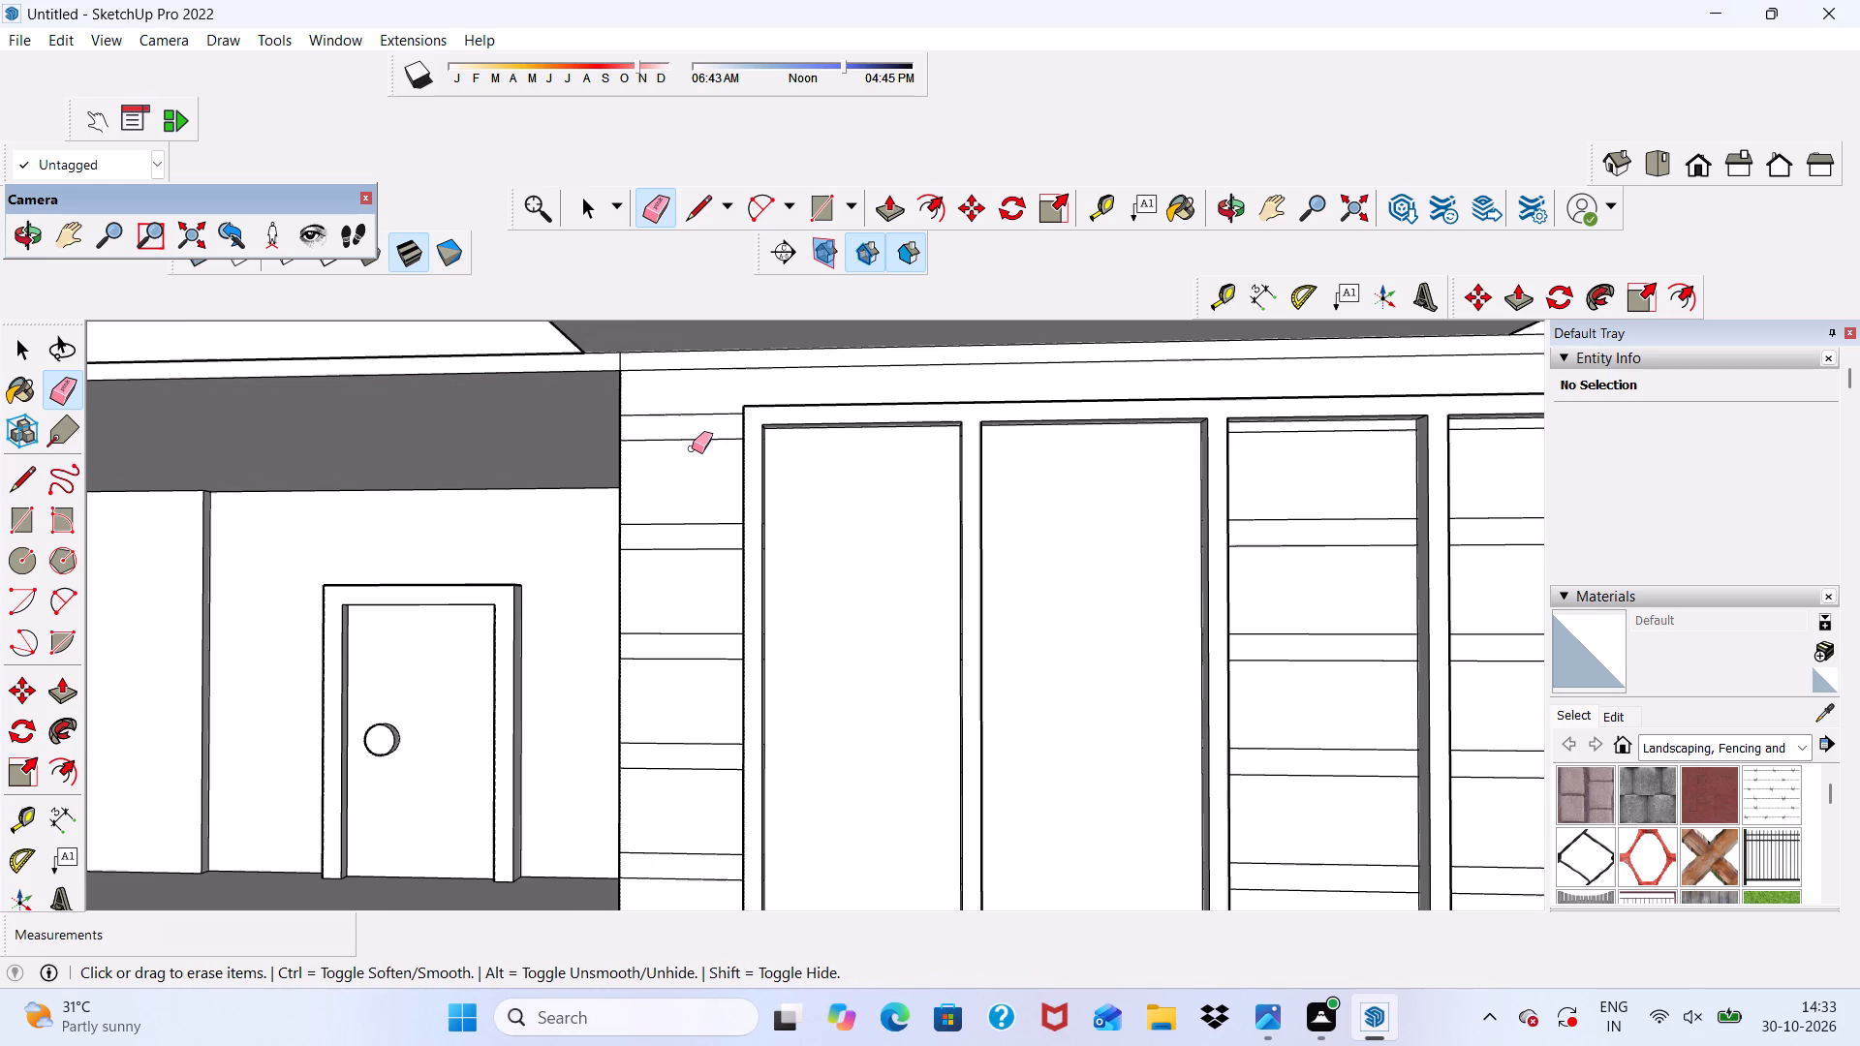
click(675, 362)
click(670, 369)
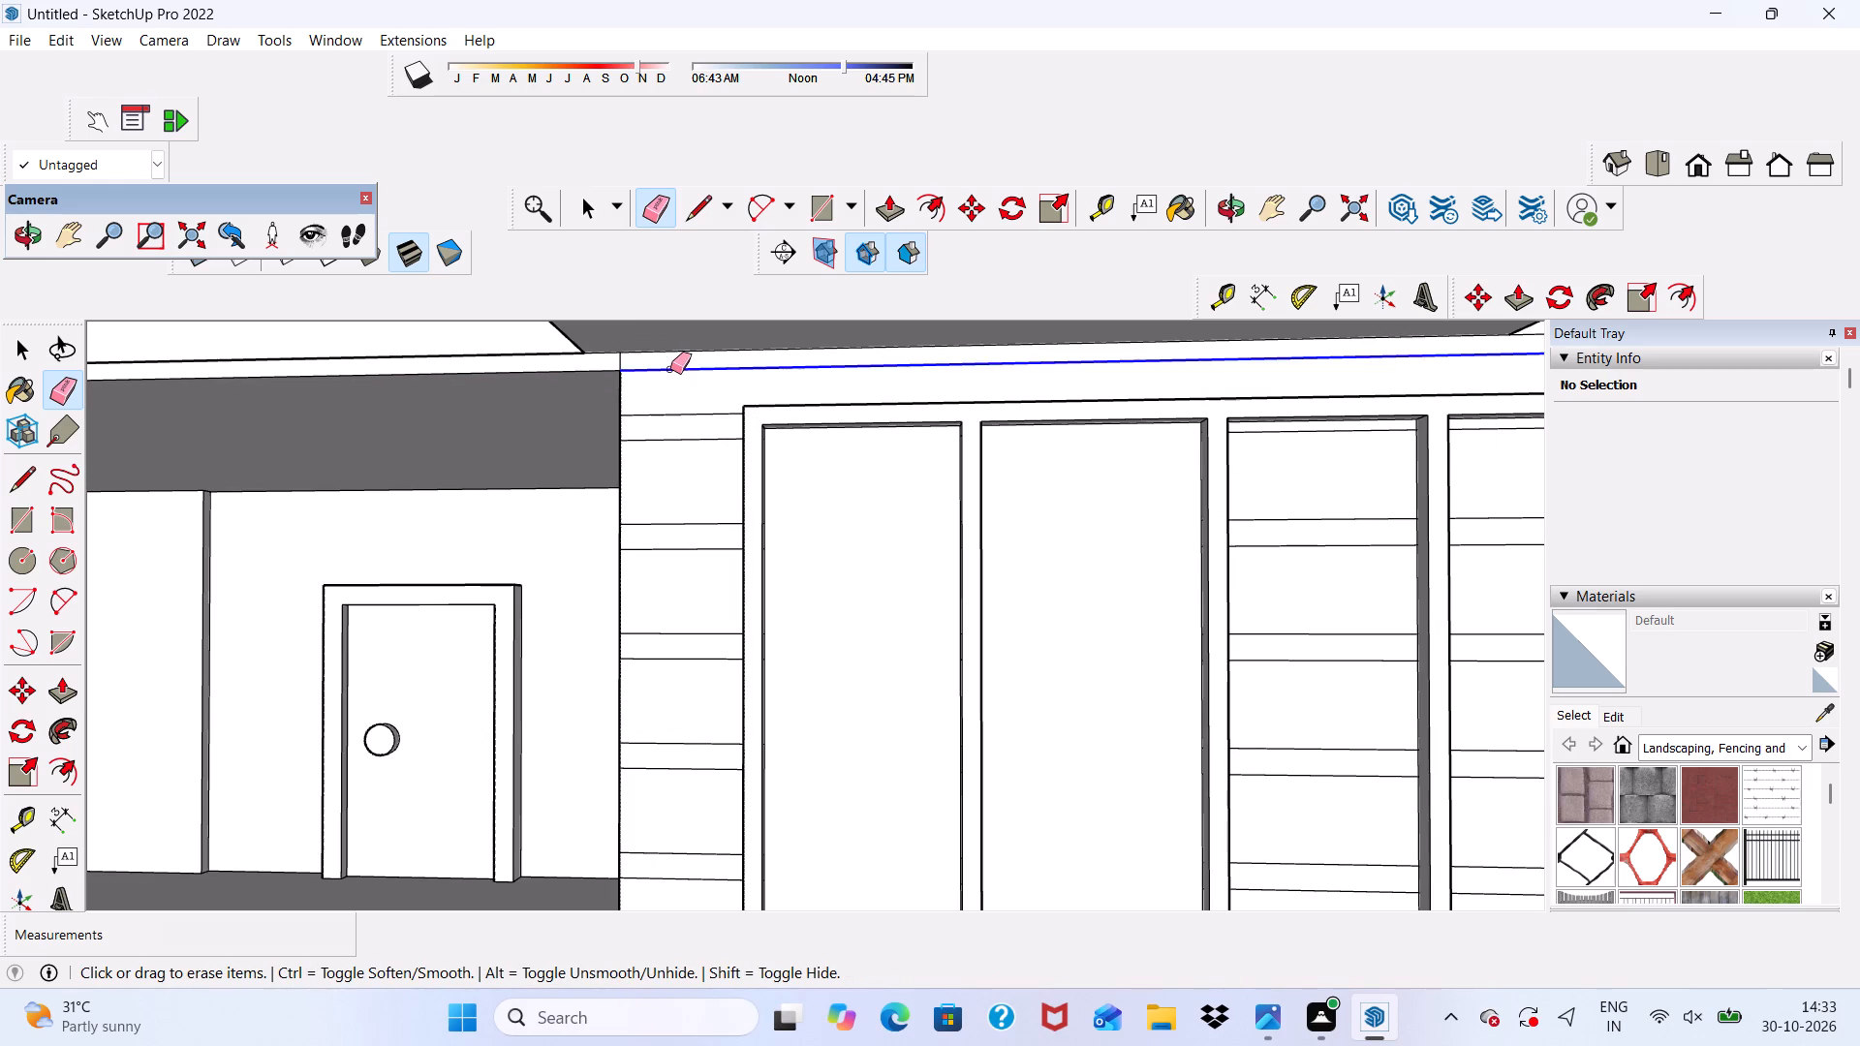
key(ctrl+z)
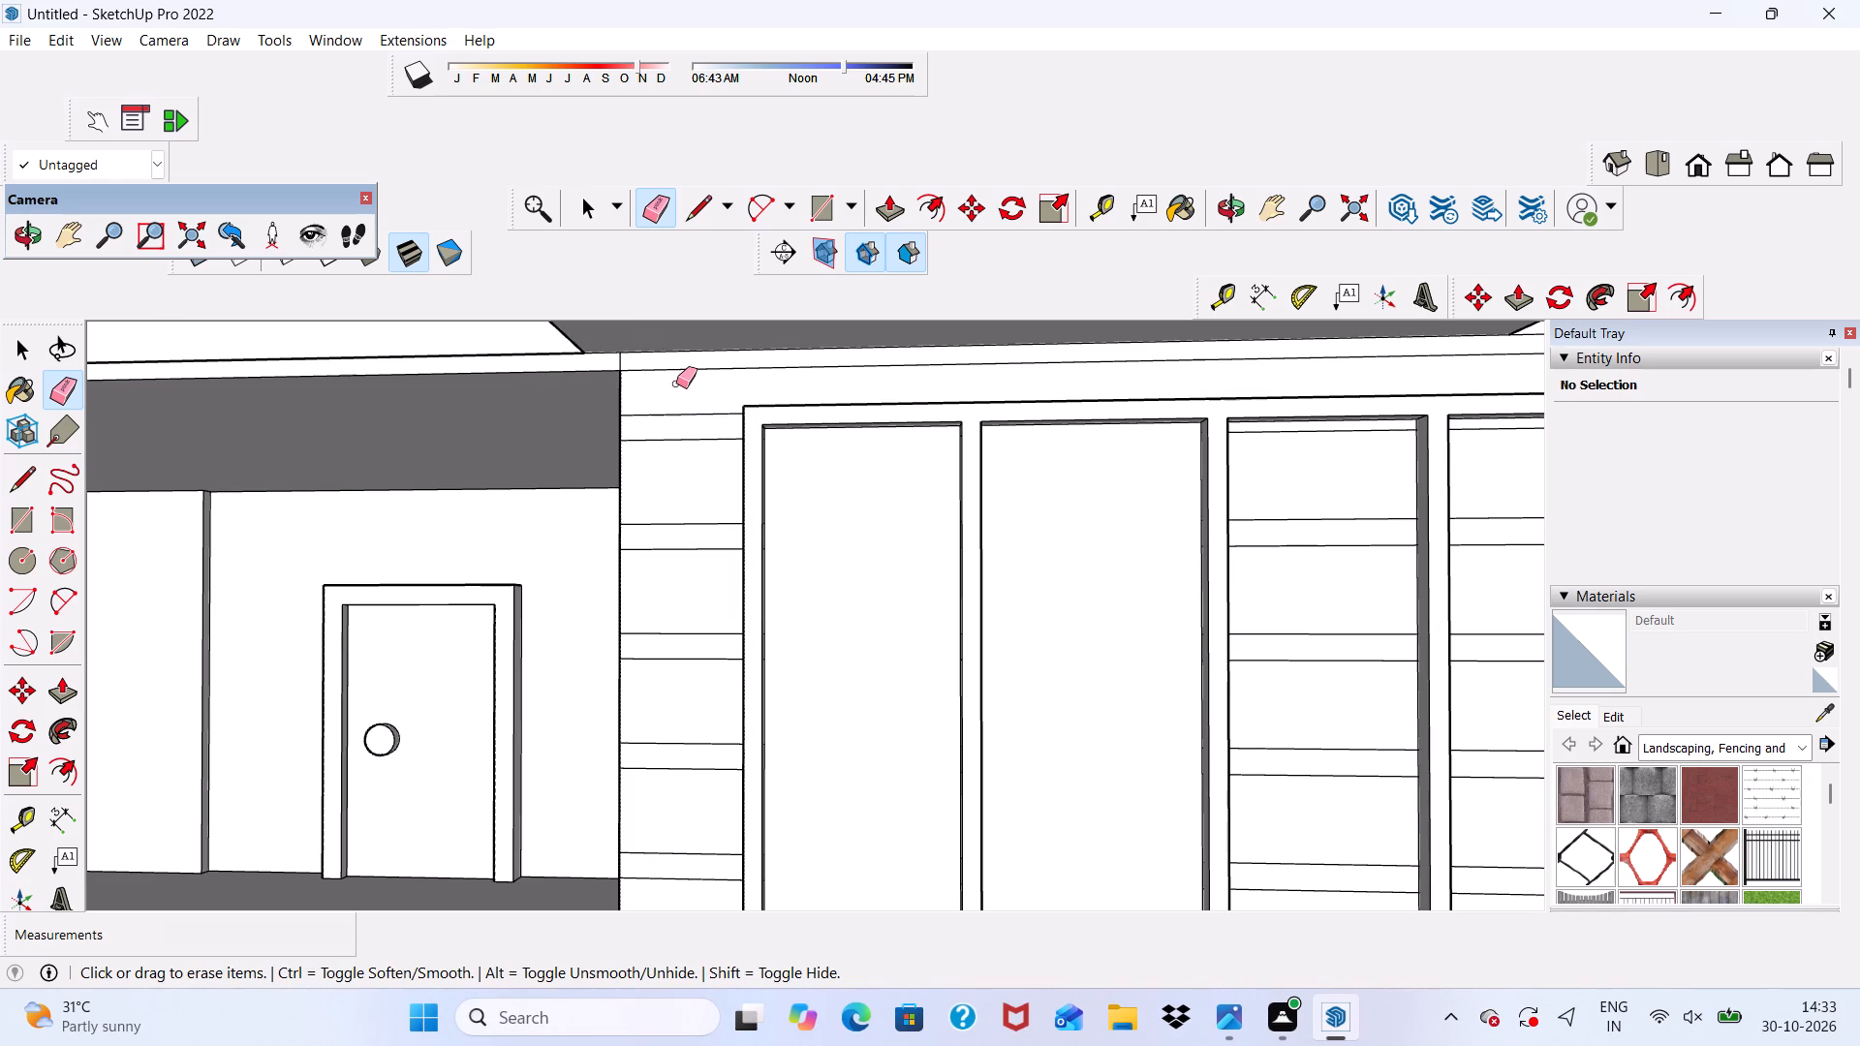
Erase the short siding lines between the door-side wall corner and the ground-floor front window, plus the long siding lines beneath the window.
drag(680, 395, 696, 472)
scroll(697, 410, down, 5)
drag(703, 465, 707, 591)
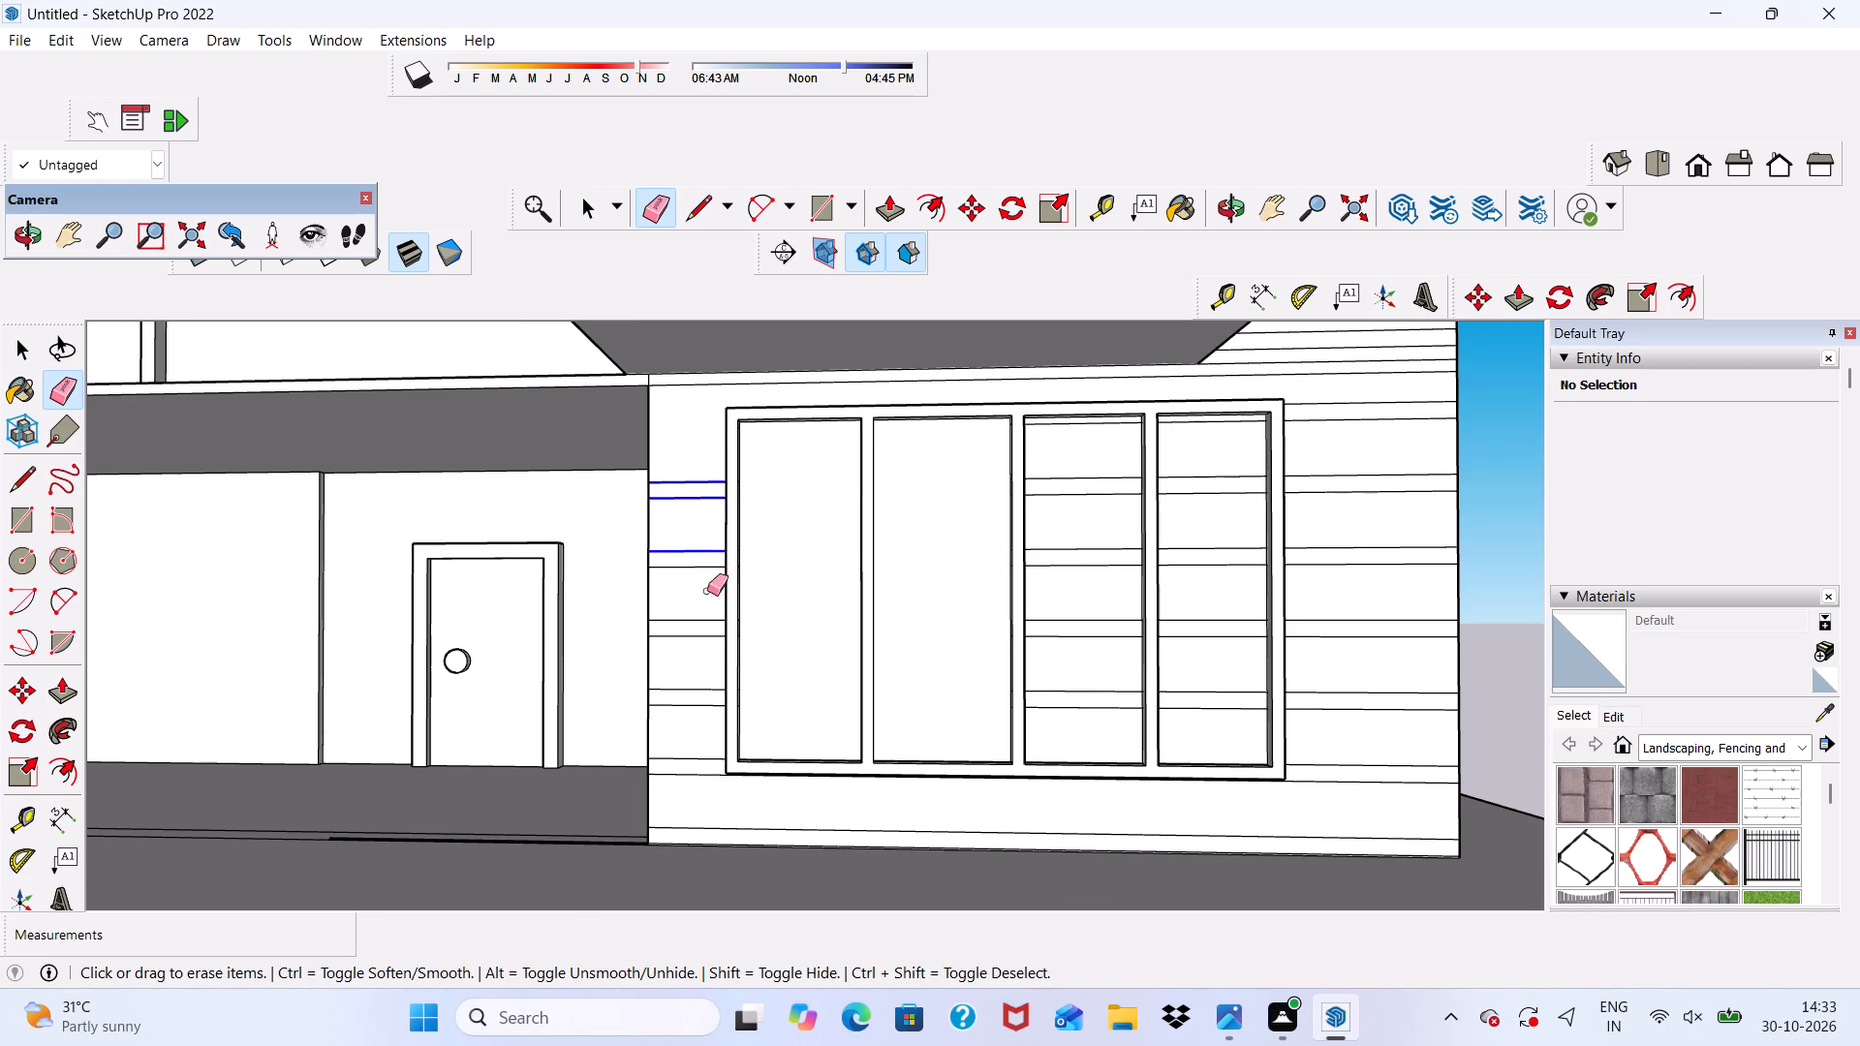
drag(707, 591, 707, 609)
drag(690, 582, 667, 829)
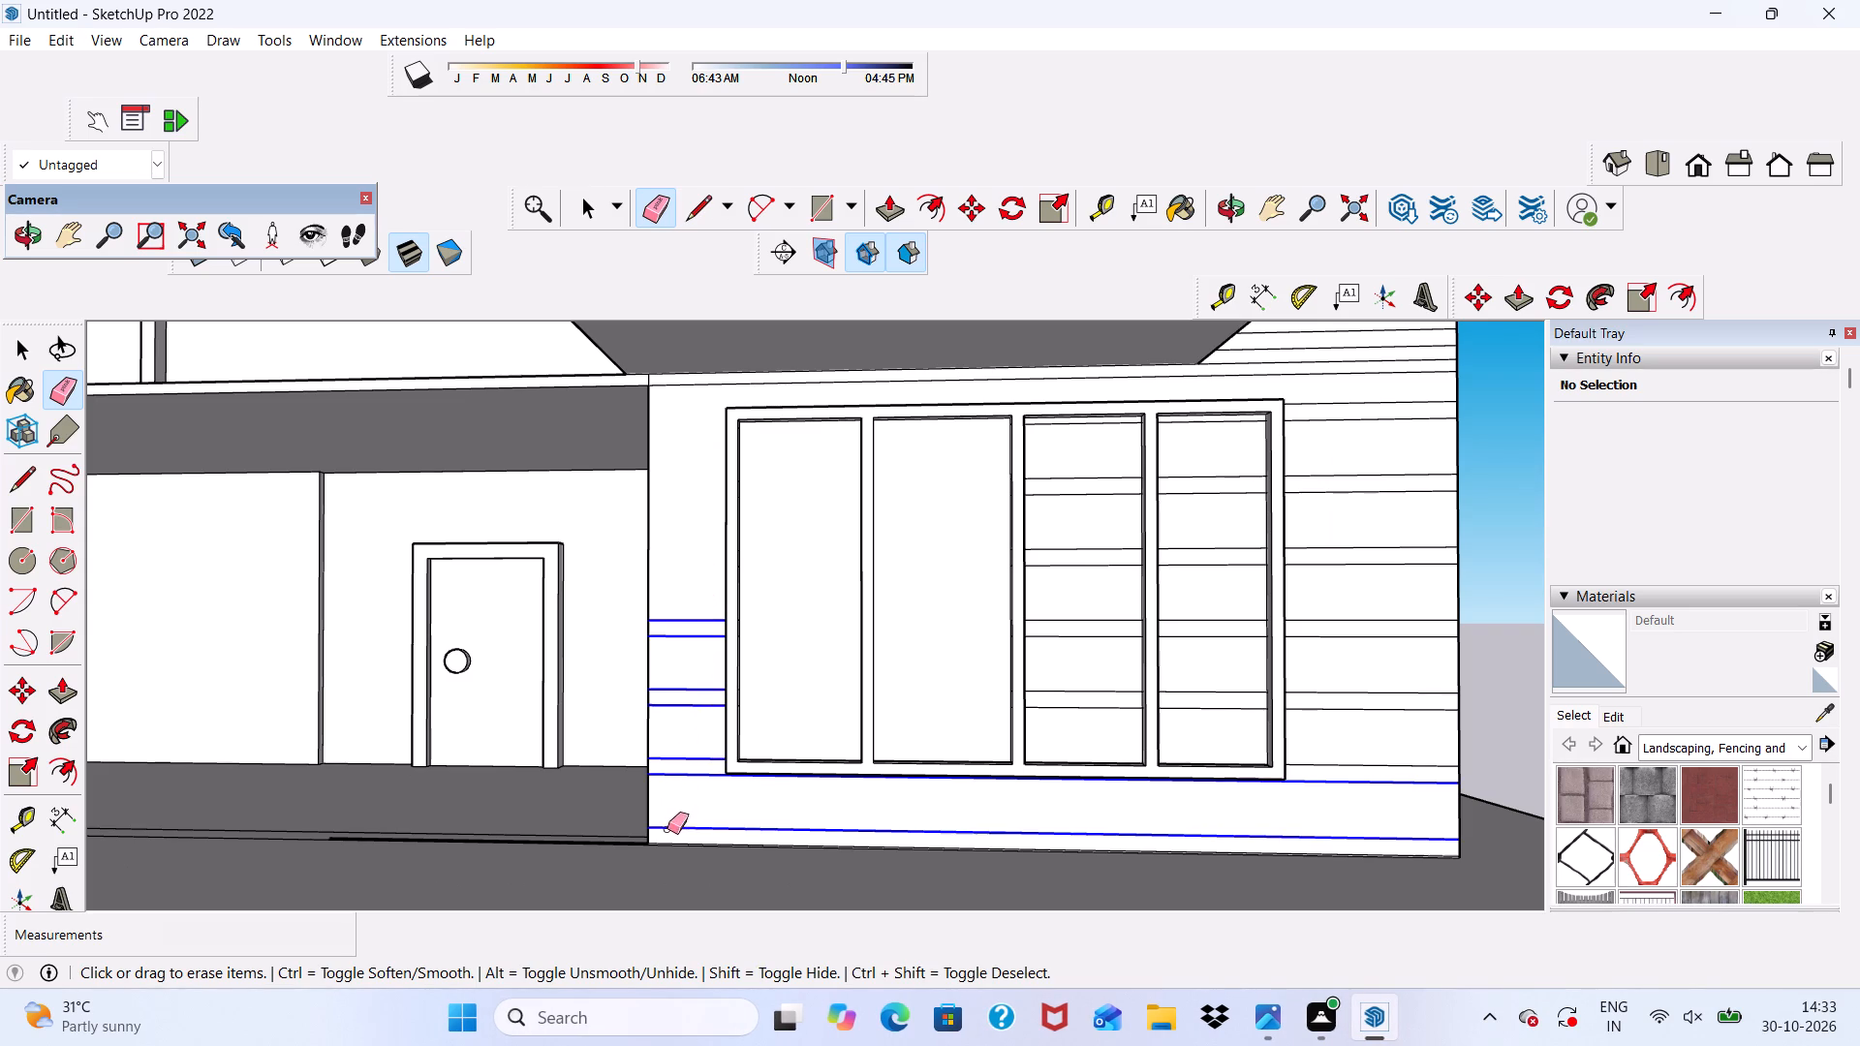
drag(667, 829, 669, 836)
scroll(652, 754, down, 4)
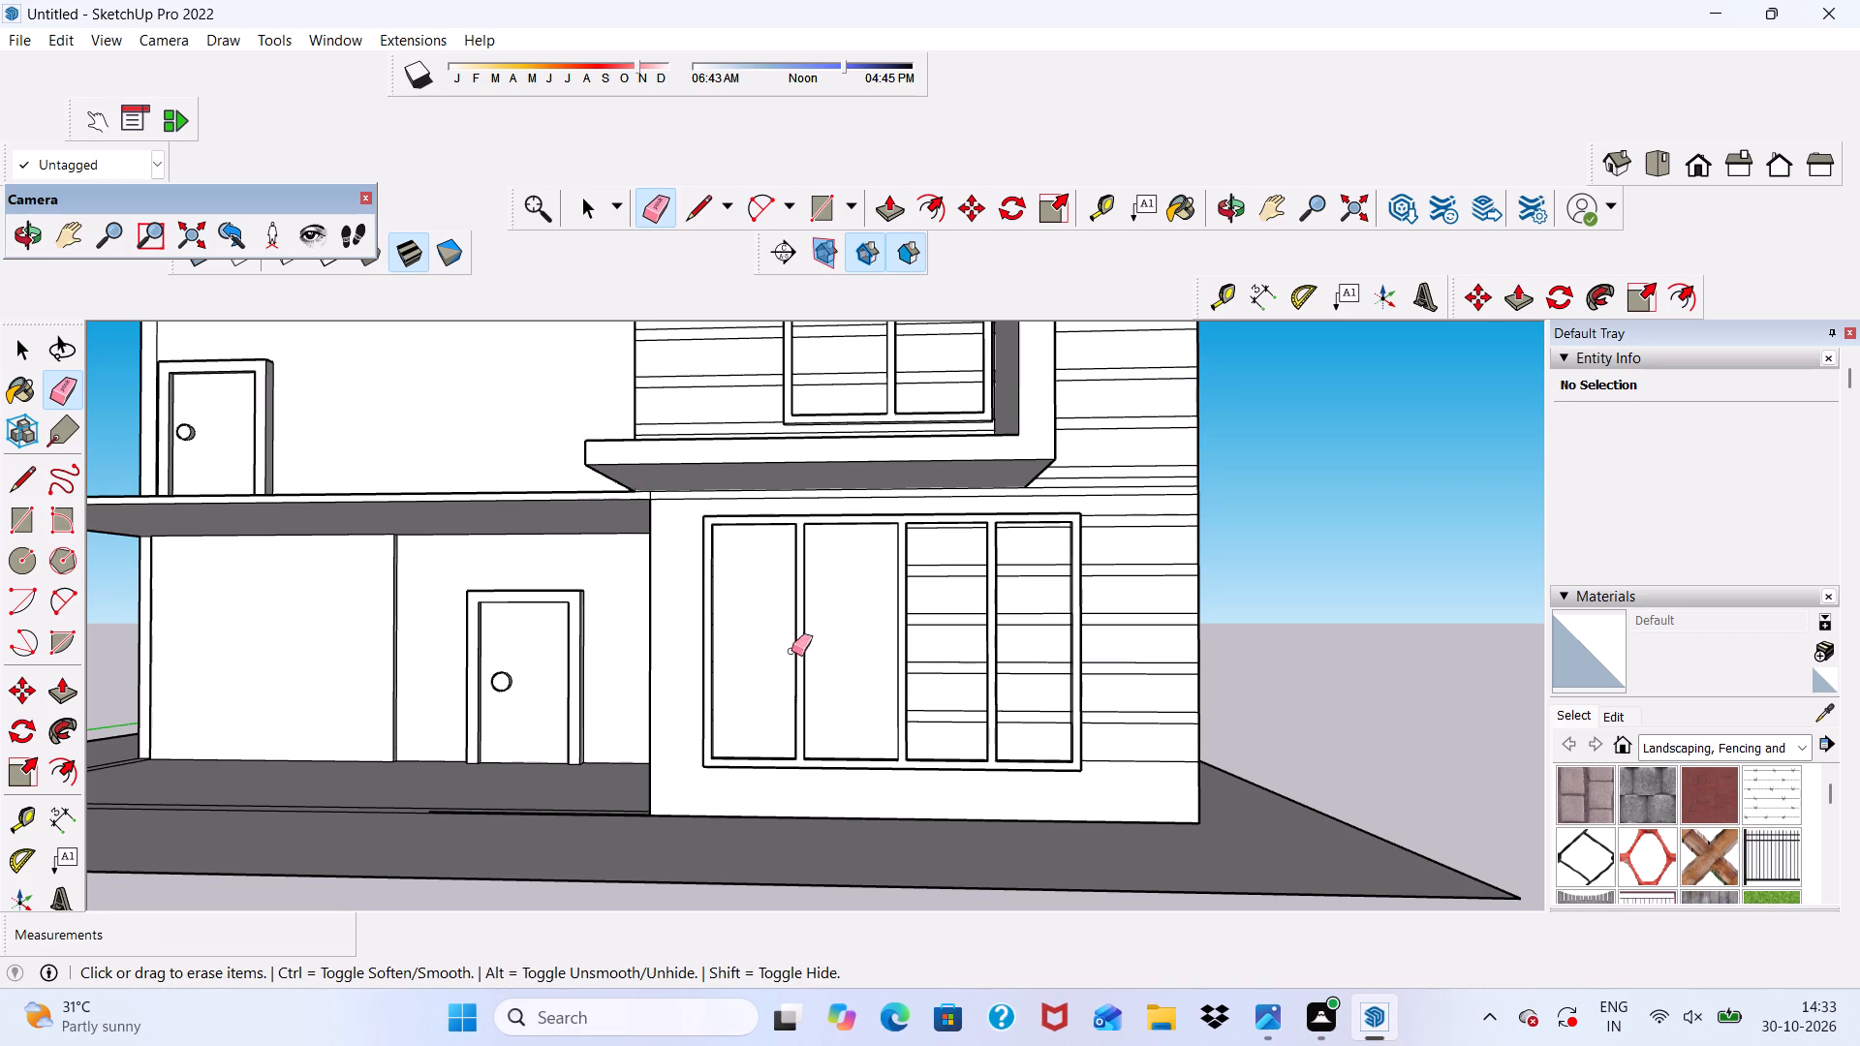
Erase all horizontal siding lines crossing the third pane from the door in the ground-floor front window.
scroll(821, 656, up, 3)
scroll(1203, 501, up, 10)
drag(852, 428, 852, 461)
drag(852, 477, 877, 686)
drag(867, 612, 866, 786)
scroll(854, 571, down, 6)
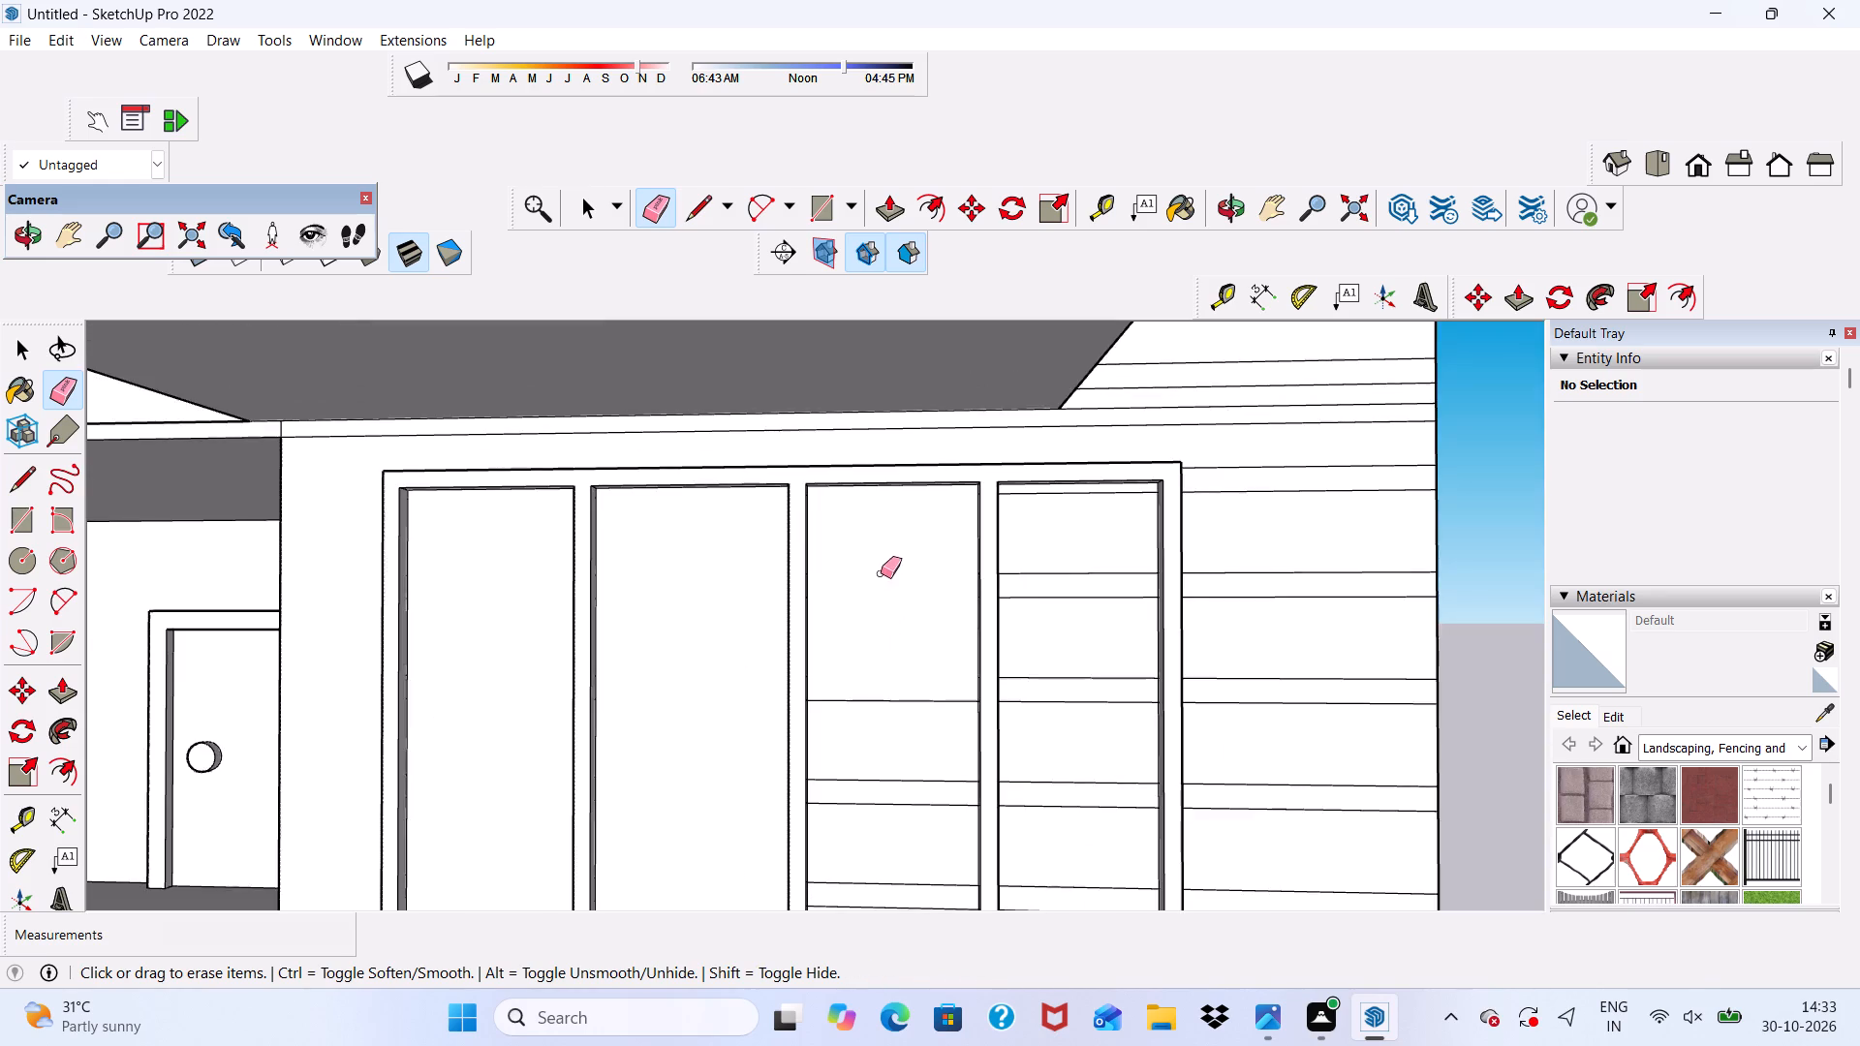
scroll(894, 649, up, 2)
drag(894, 677, 892, 767)
scroll(928, 577, down, 3)
scroll(902, 504, down, 4)
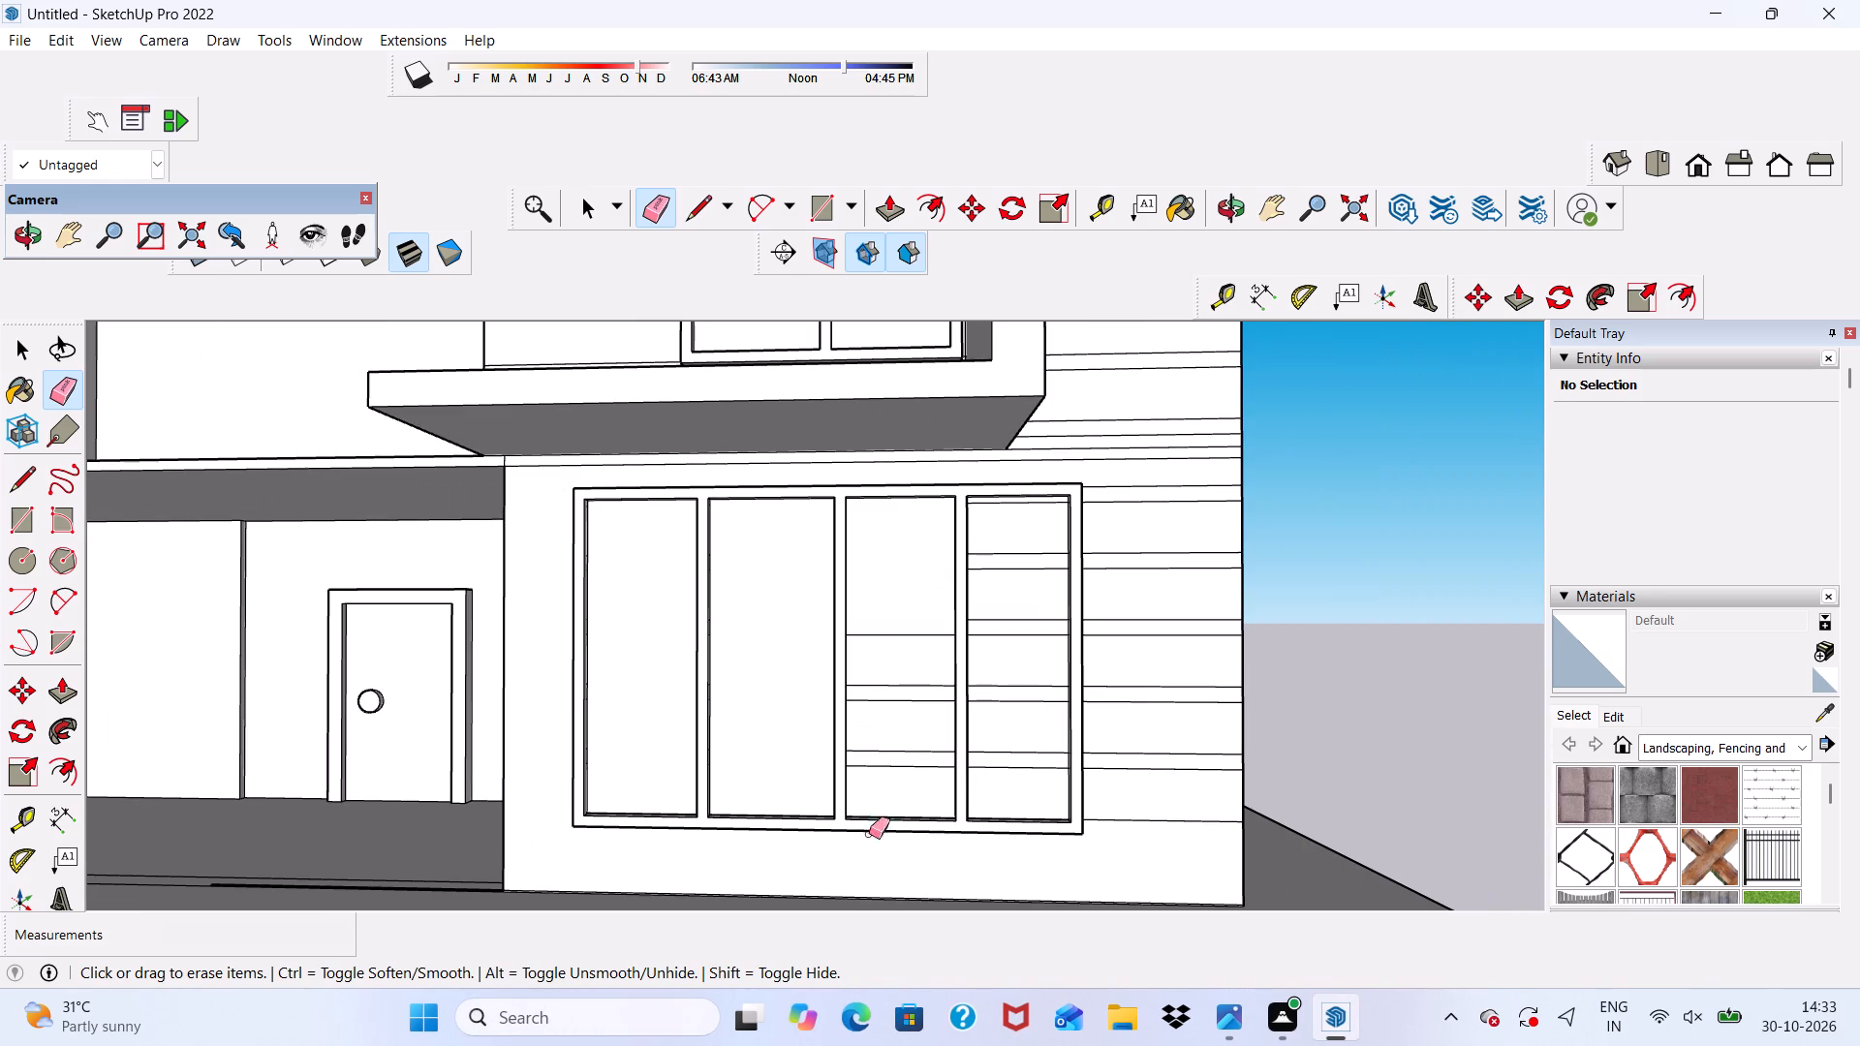
drag(889, 782, 906, 619)
drag(909, 667, 909, 676)
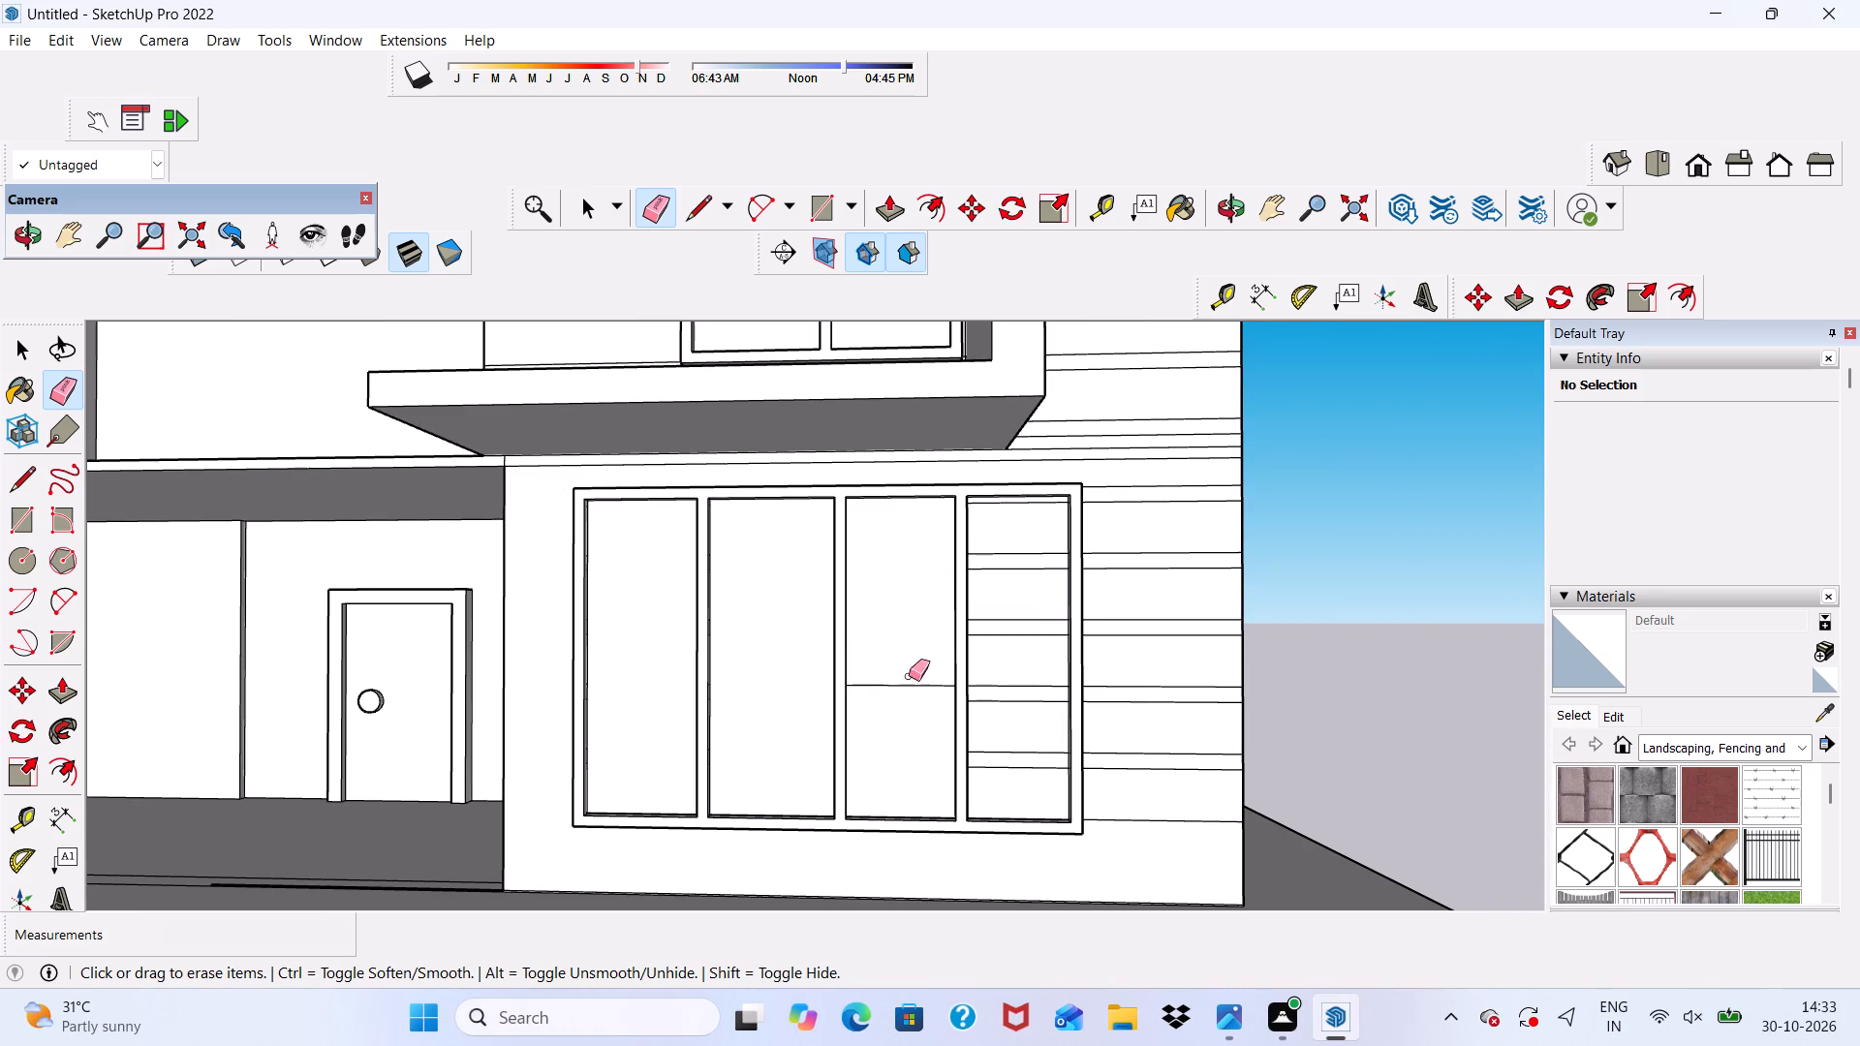
drag(909, 676, 909, 713)
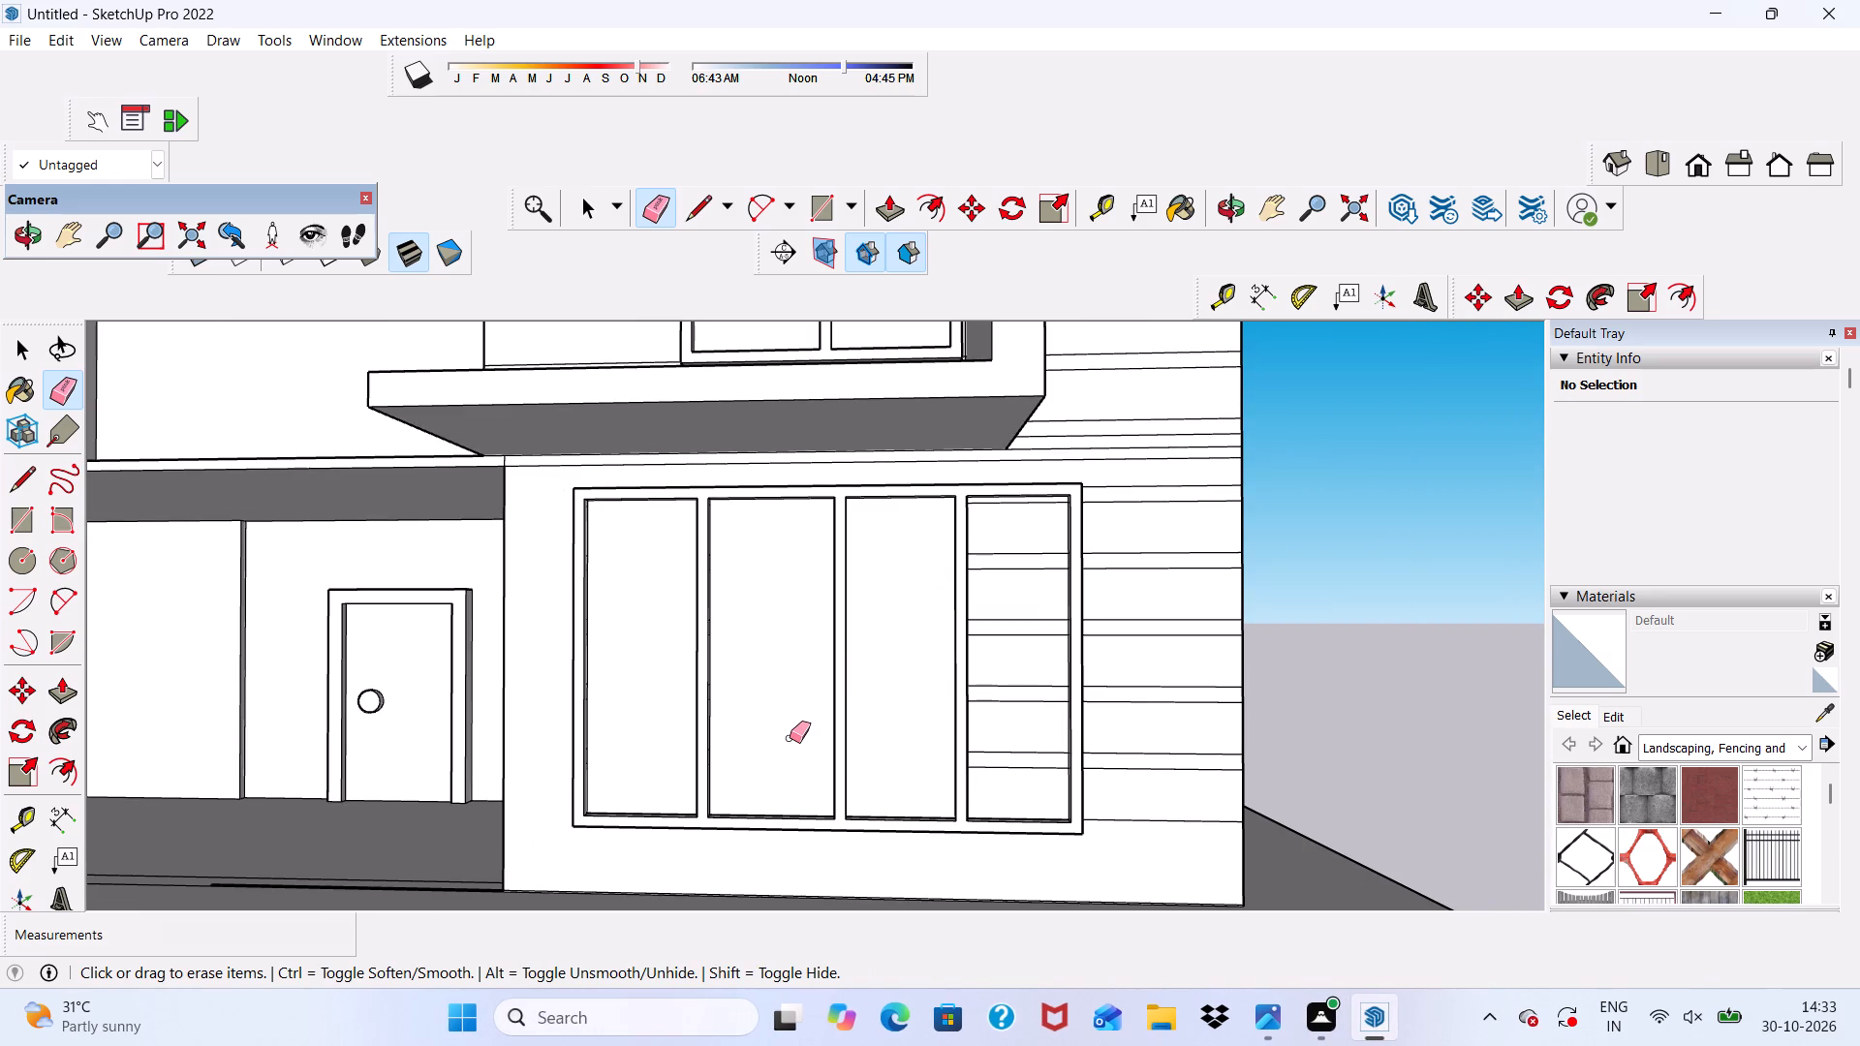
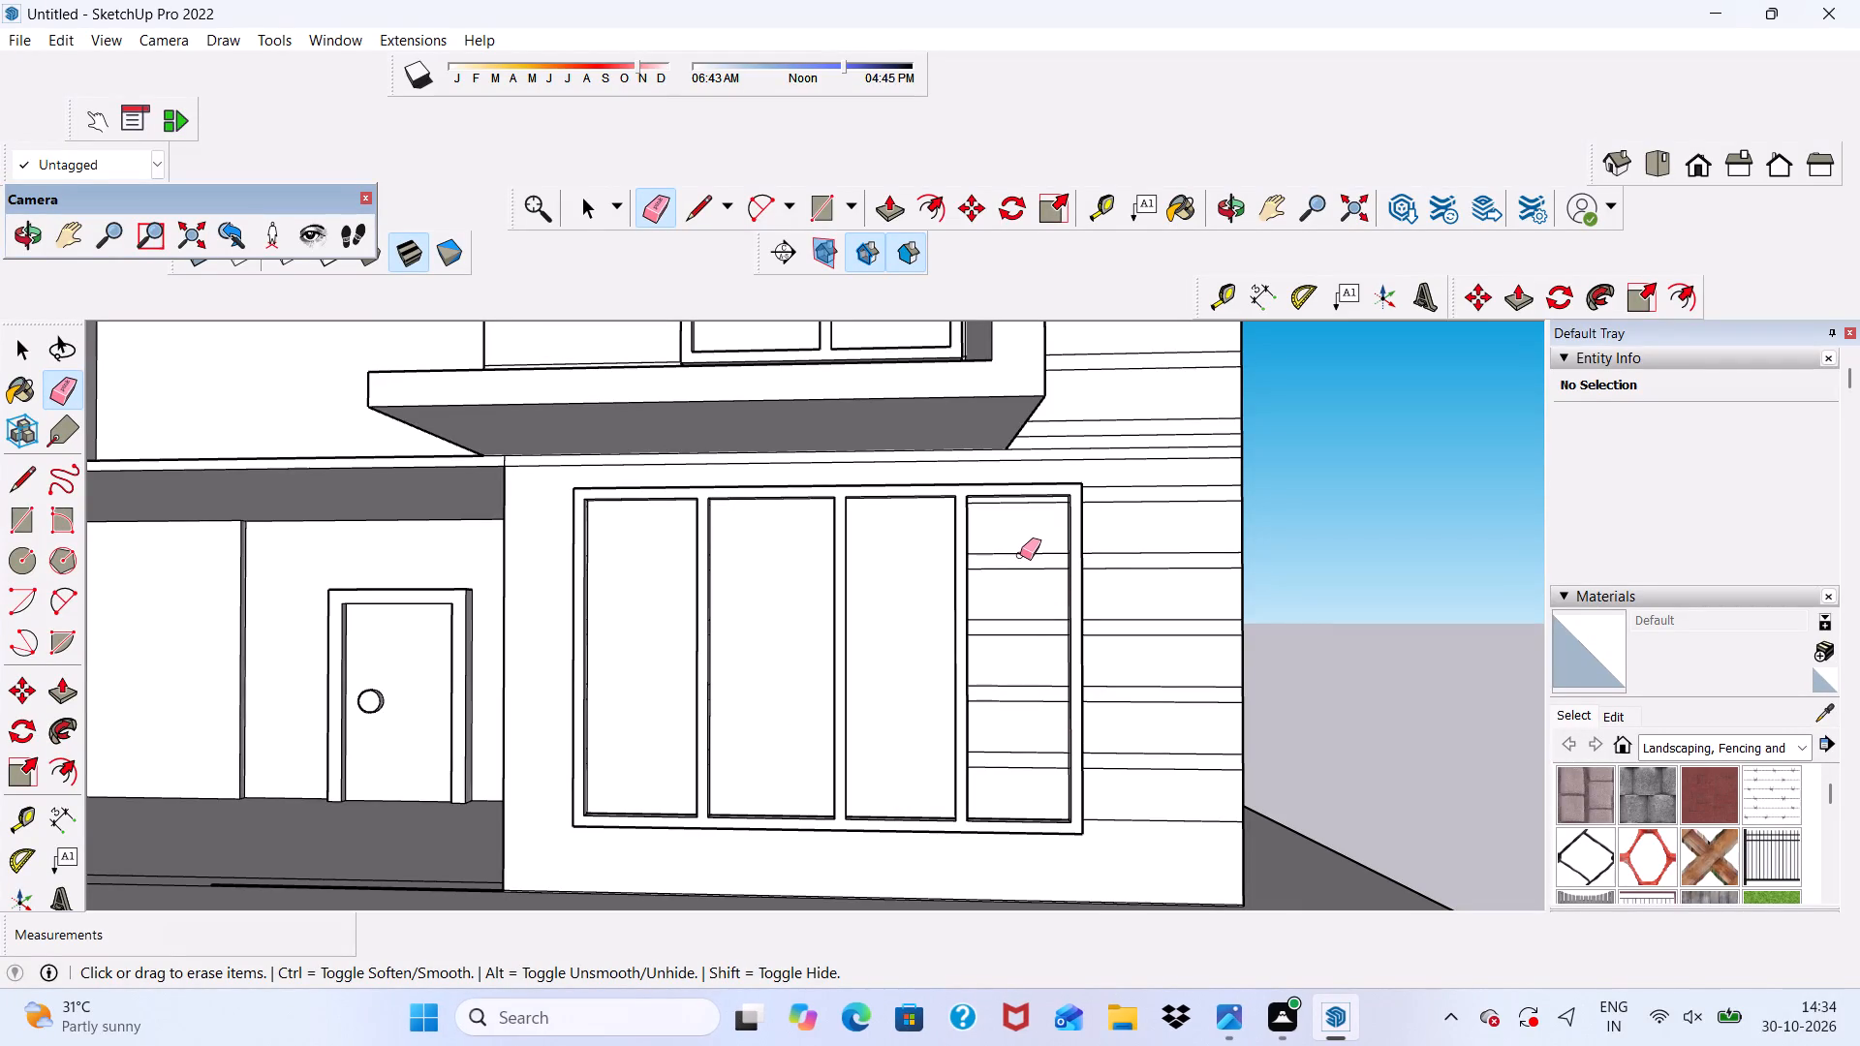
Erase all the horizontal siding lines crossing the fourth pane of the large ground-floor window.
drag(1020, 547, 1006, 643)
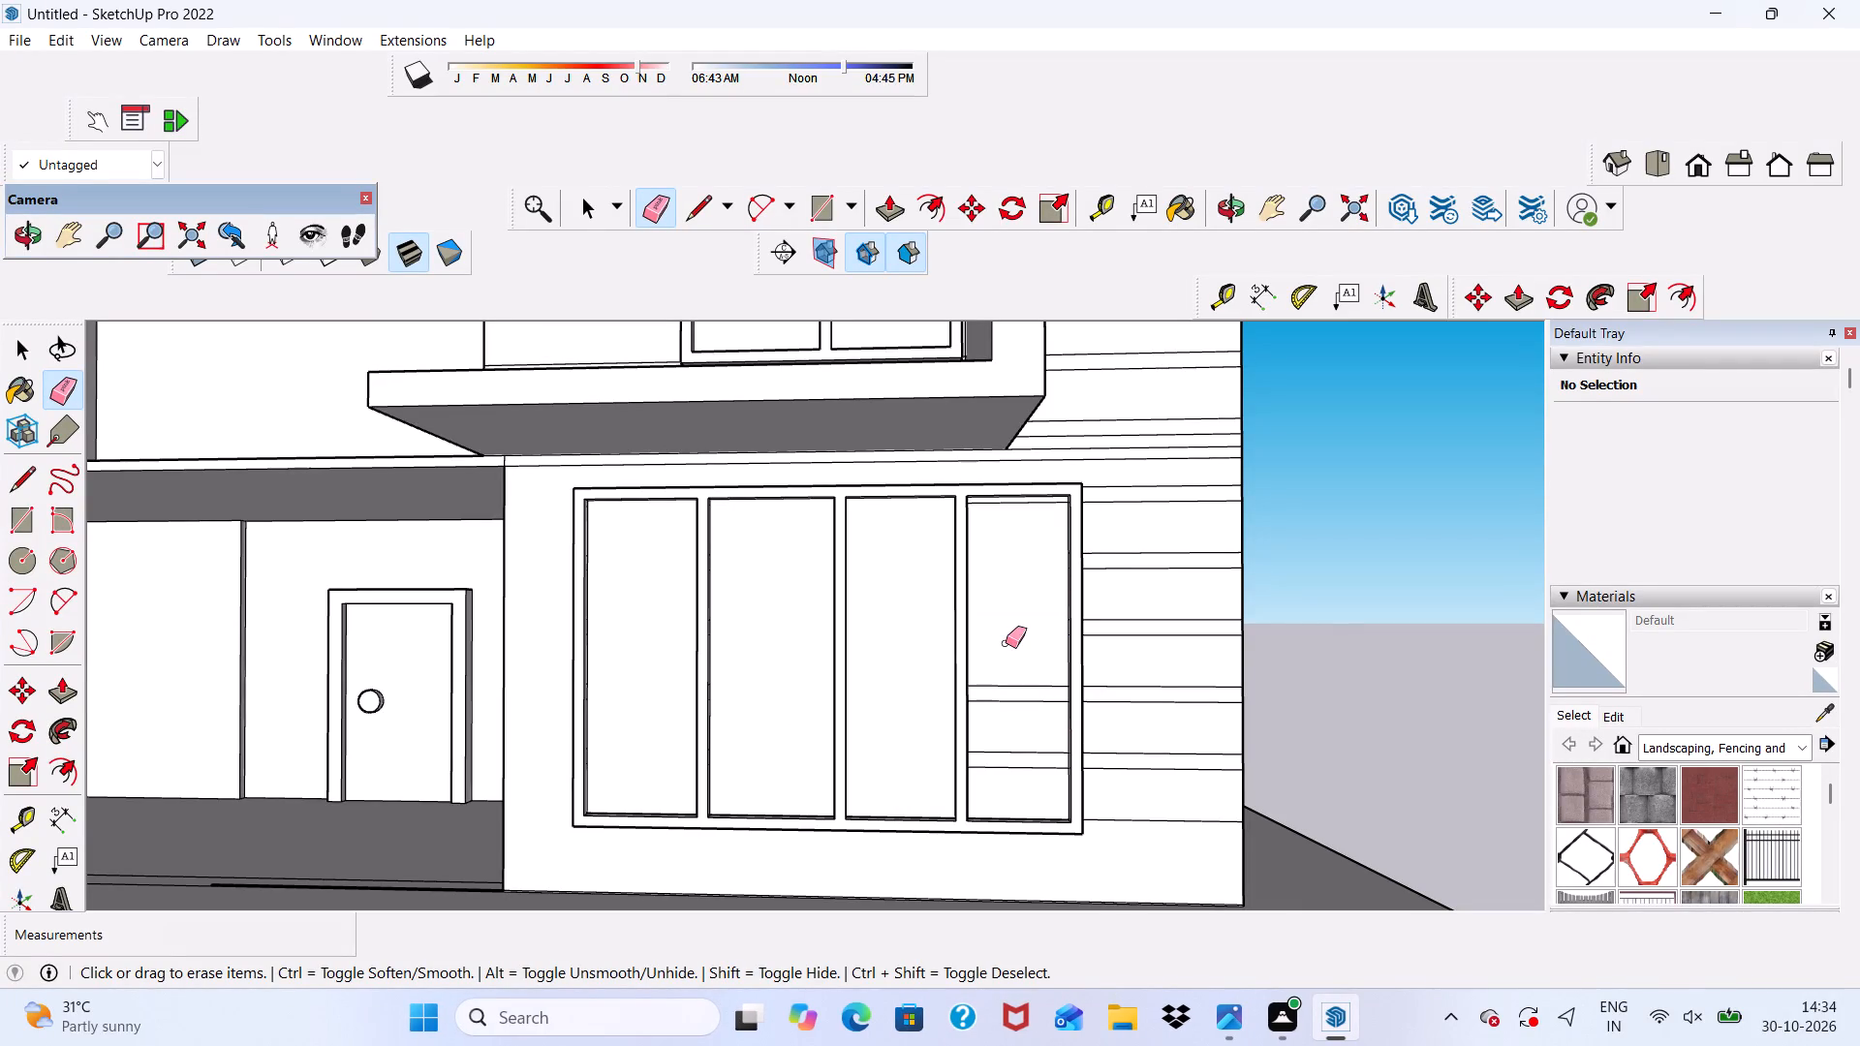
drag(1015, 633, 1007, 767)
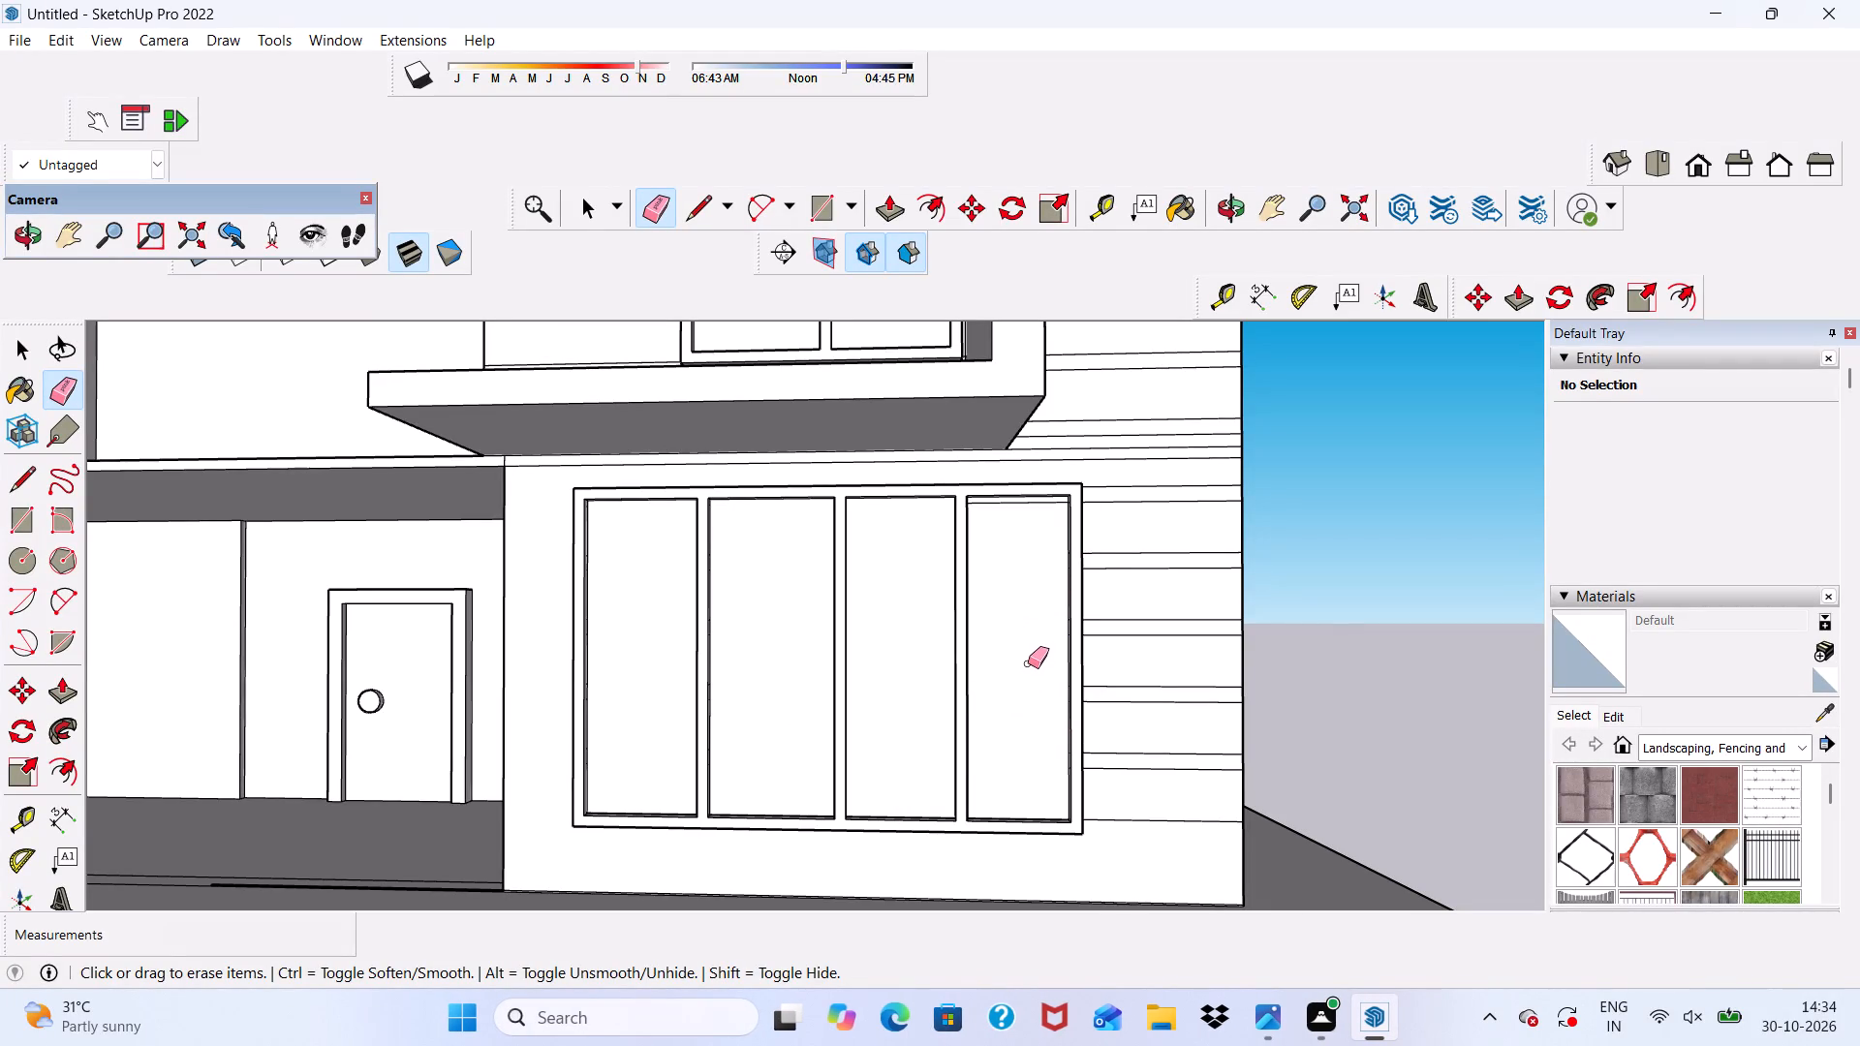
scroll(1035, 669, up, 3)
scroll(1089, 446, up, 4)
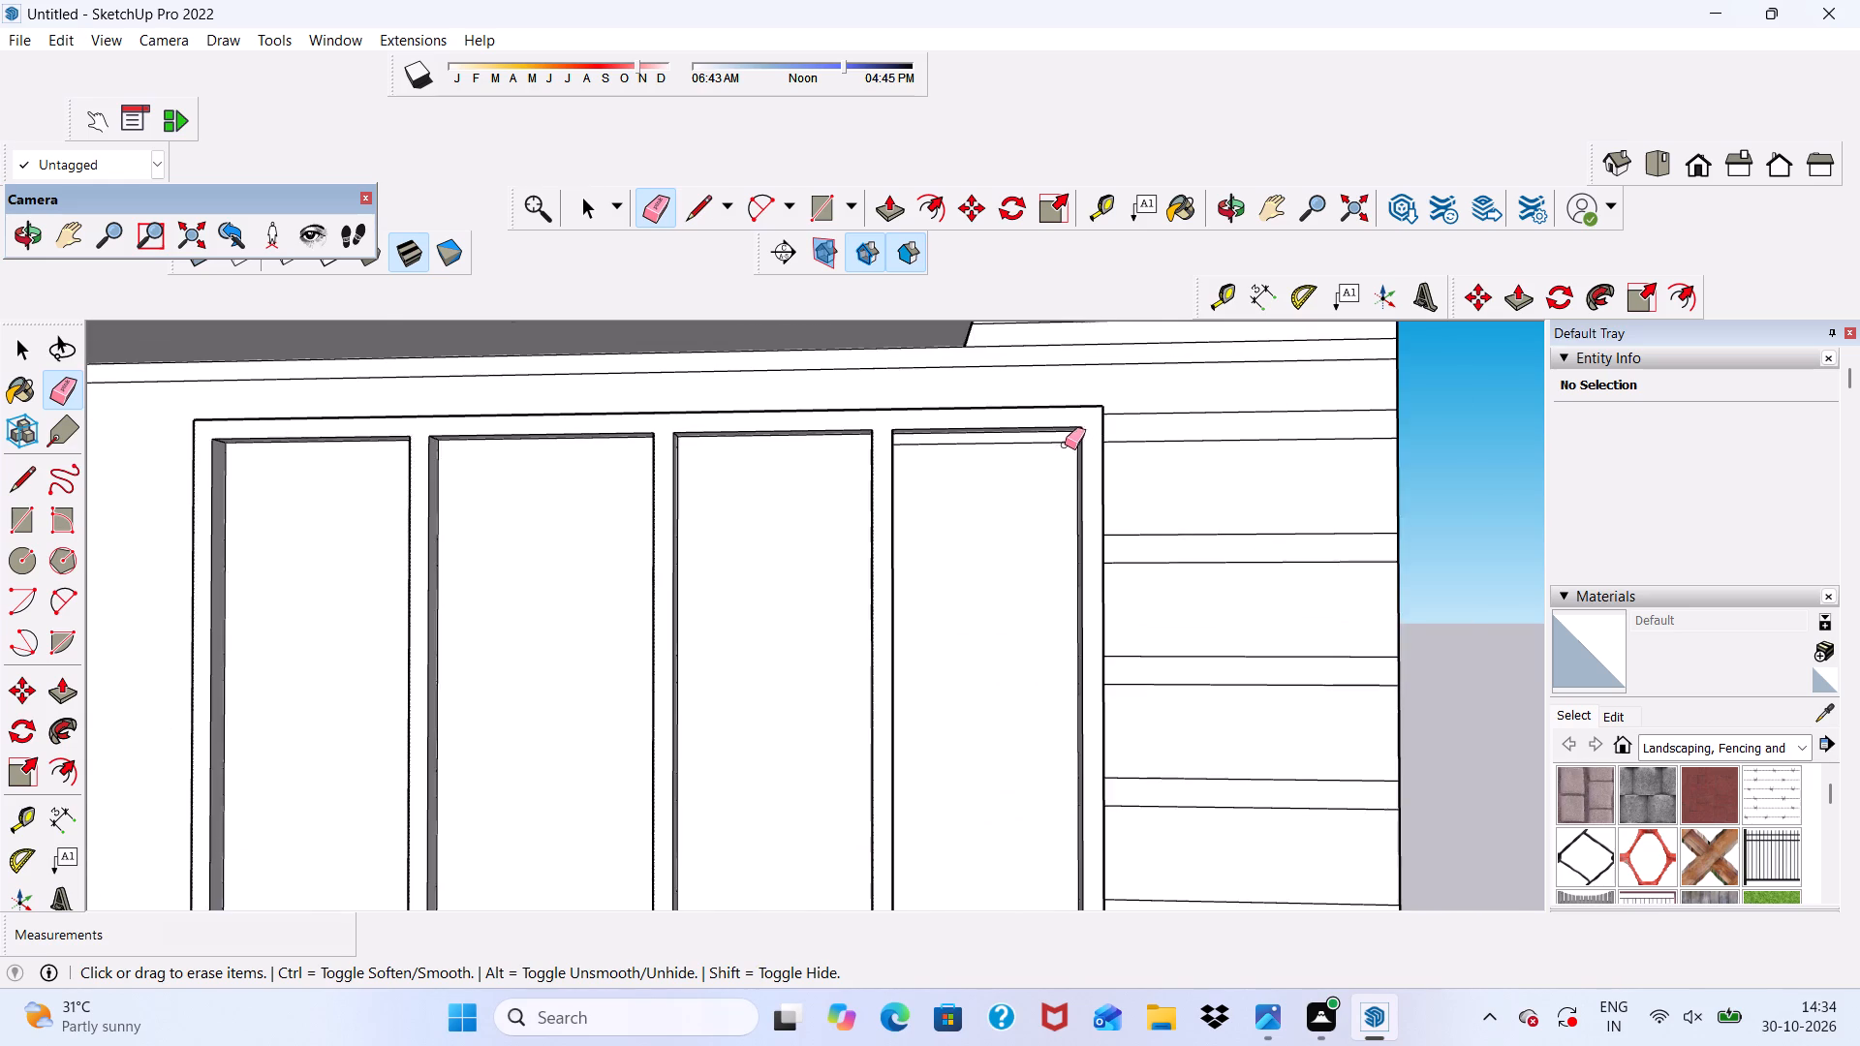
scroll(1065, 445, up, 2)
click(1041, 442)
Erase the long horizontal line running across the wall between the balcony underside and the ground-floor window.
scroll(1020, 538, down, 3)
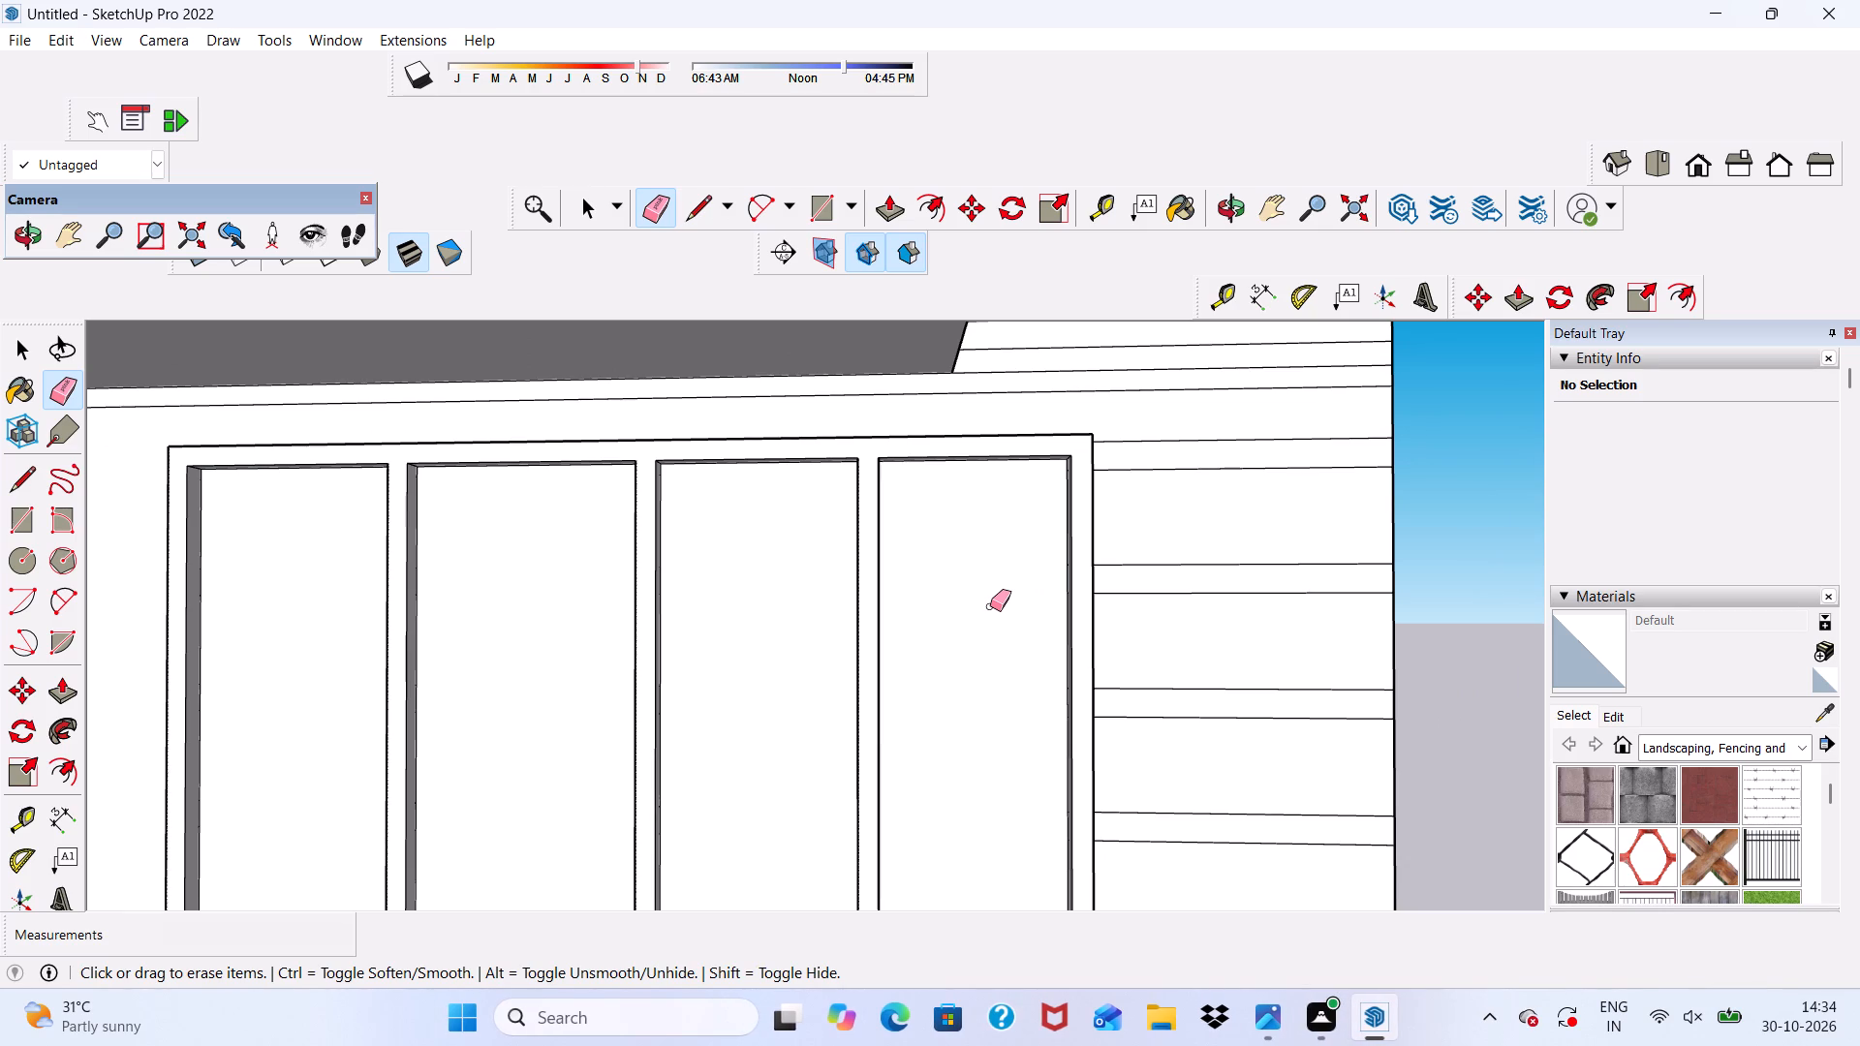
scroll(852, 710, down, 5)
scroll(1080, 571, up, 3)
scroll(1029, 608, down, 4)
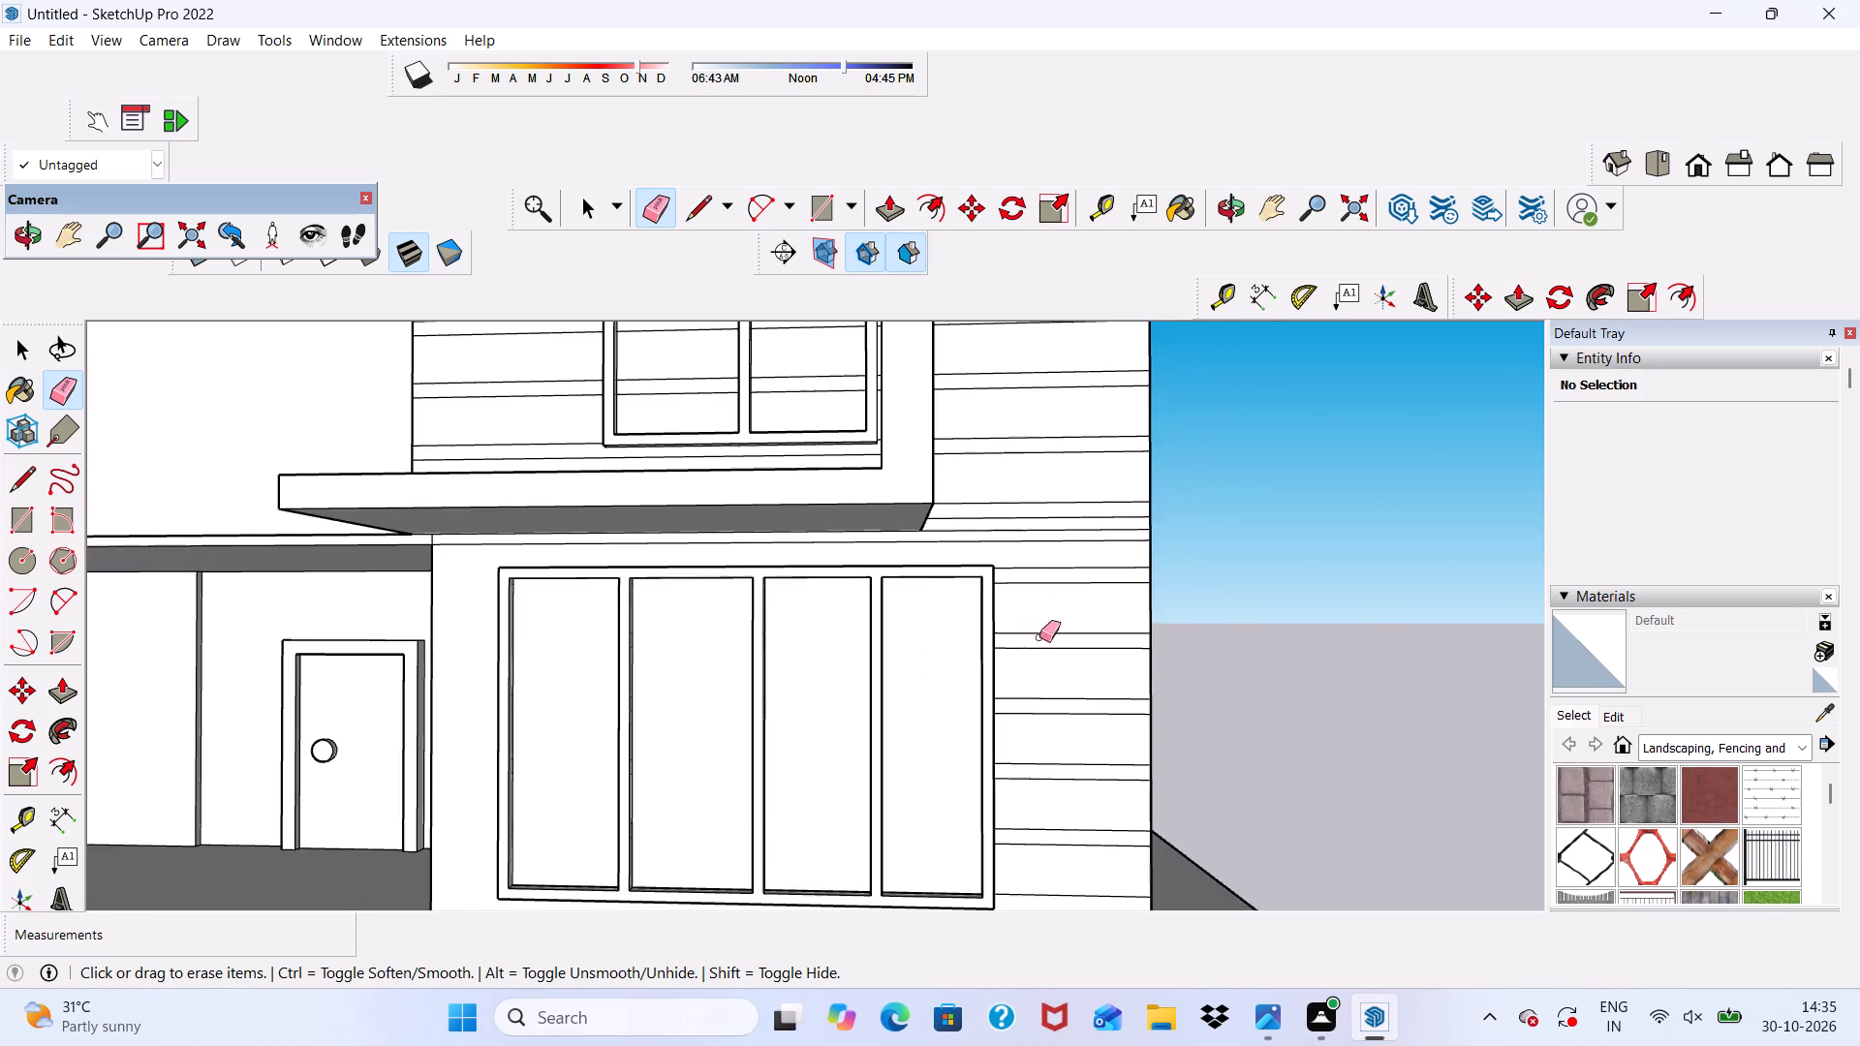
scroll(1039, 637, down, 8)
middle_drag(1030, 585, 988, 697)
scroll(983, 602, up, 6)
scroll(984, 584, down, 1)
middle_drag(985, 585, 987, 494)
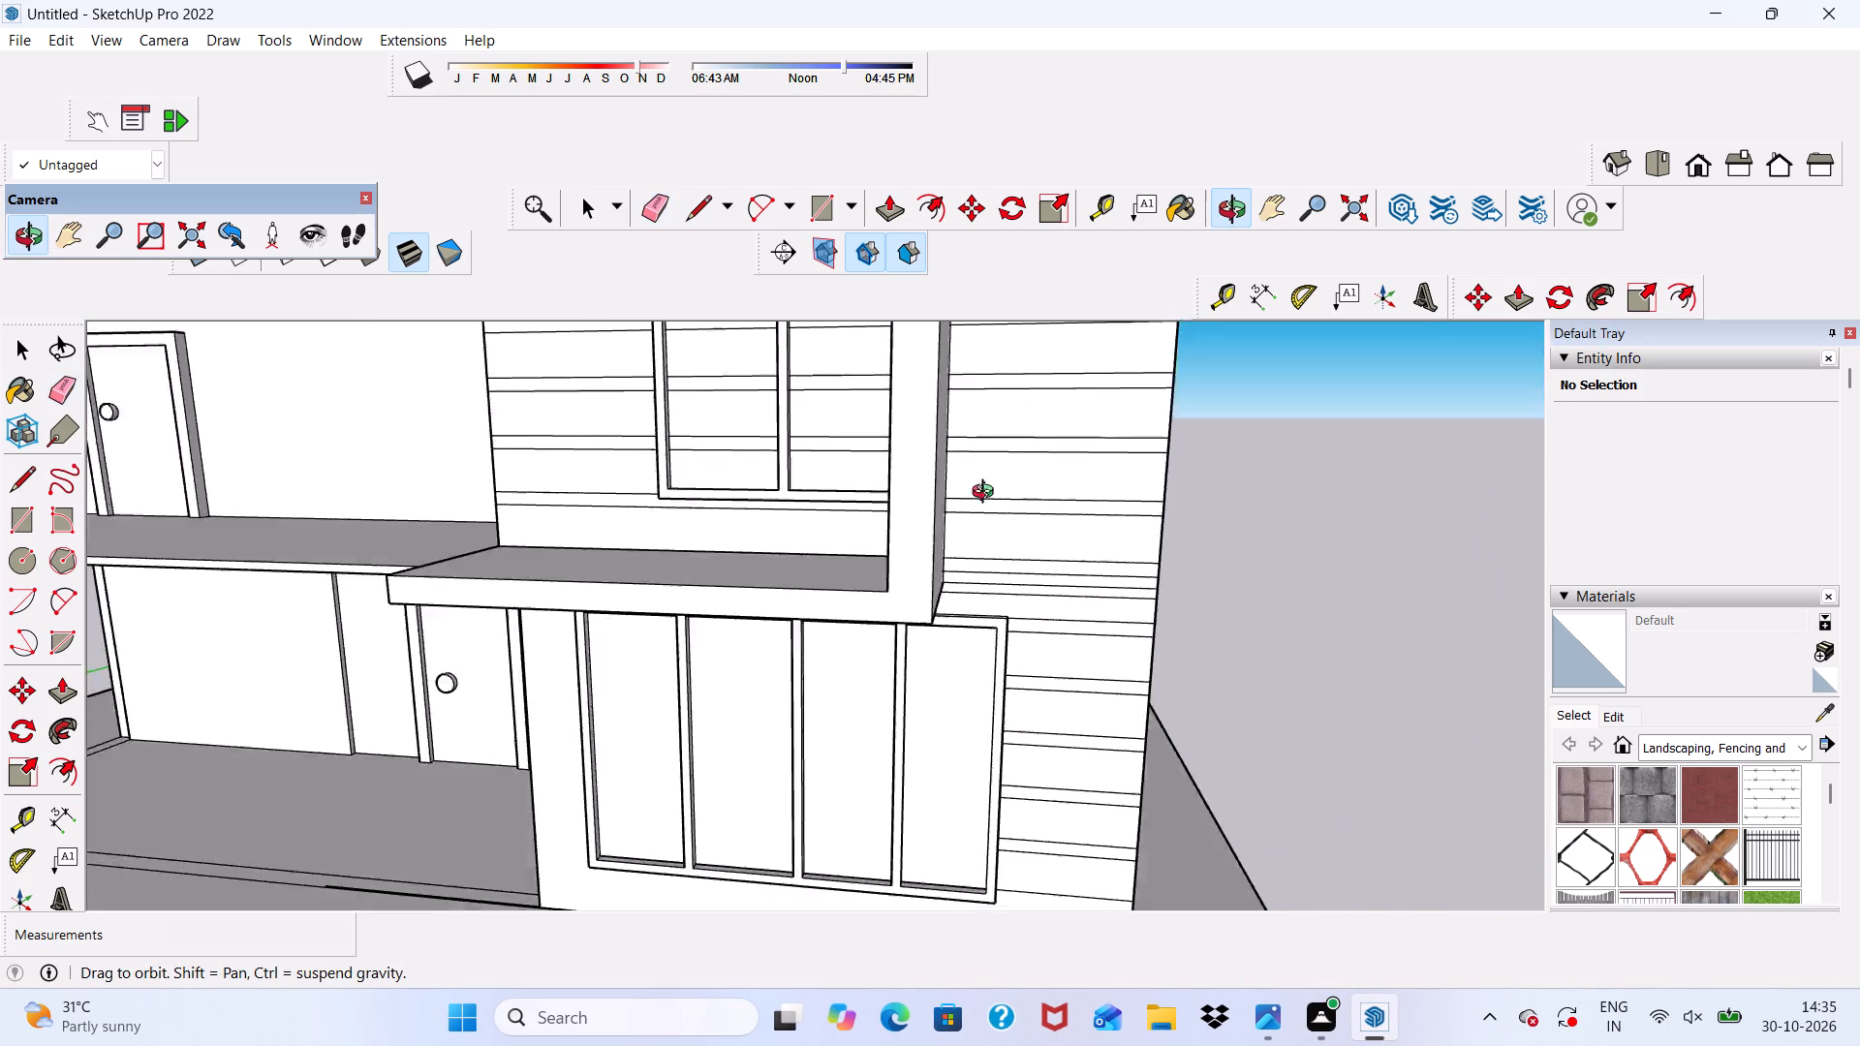
middle_drag(987, 494, 989, 389)
scroll(998, 446, up, 9)
click(905, 557)
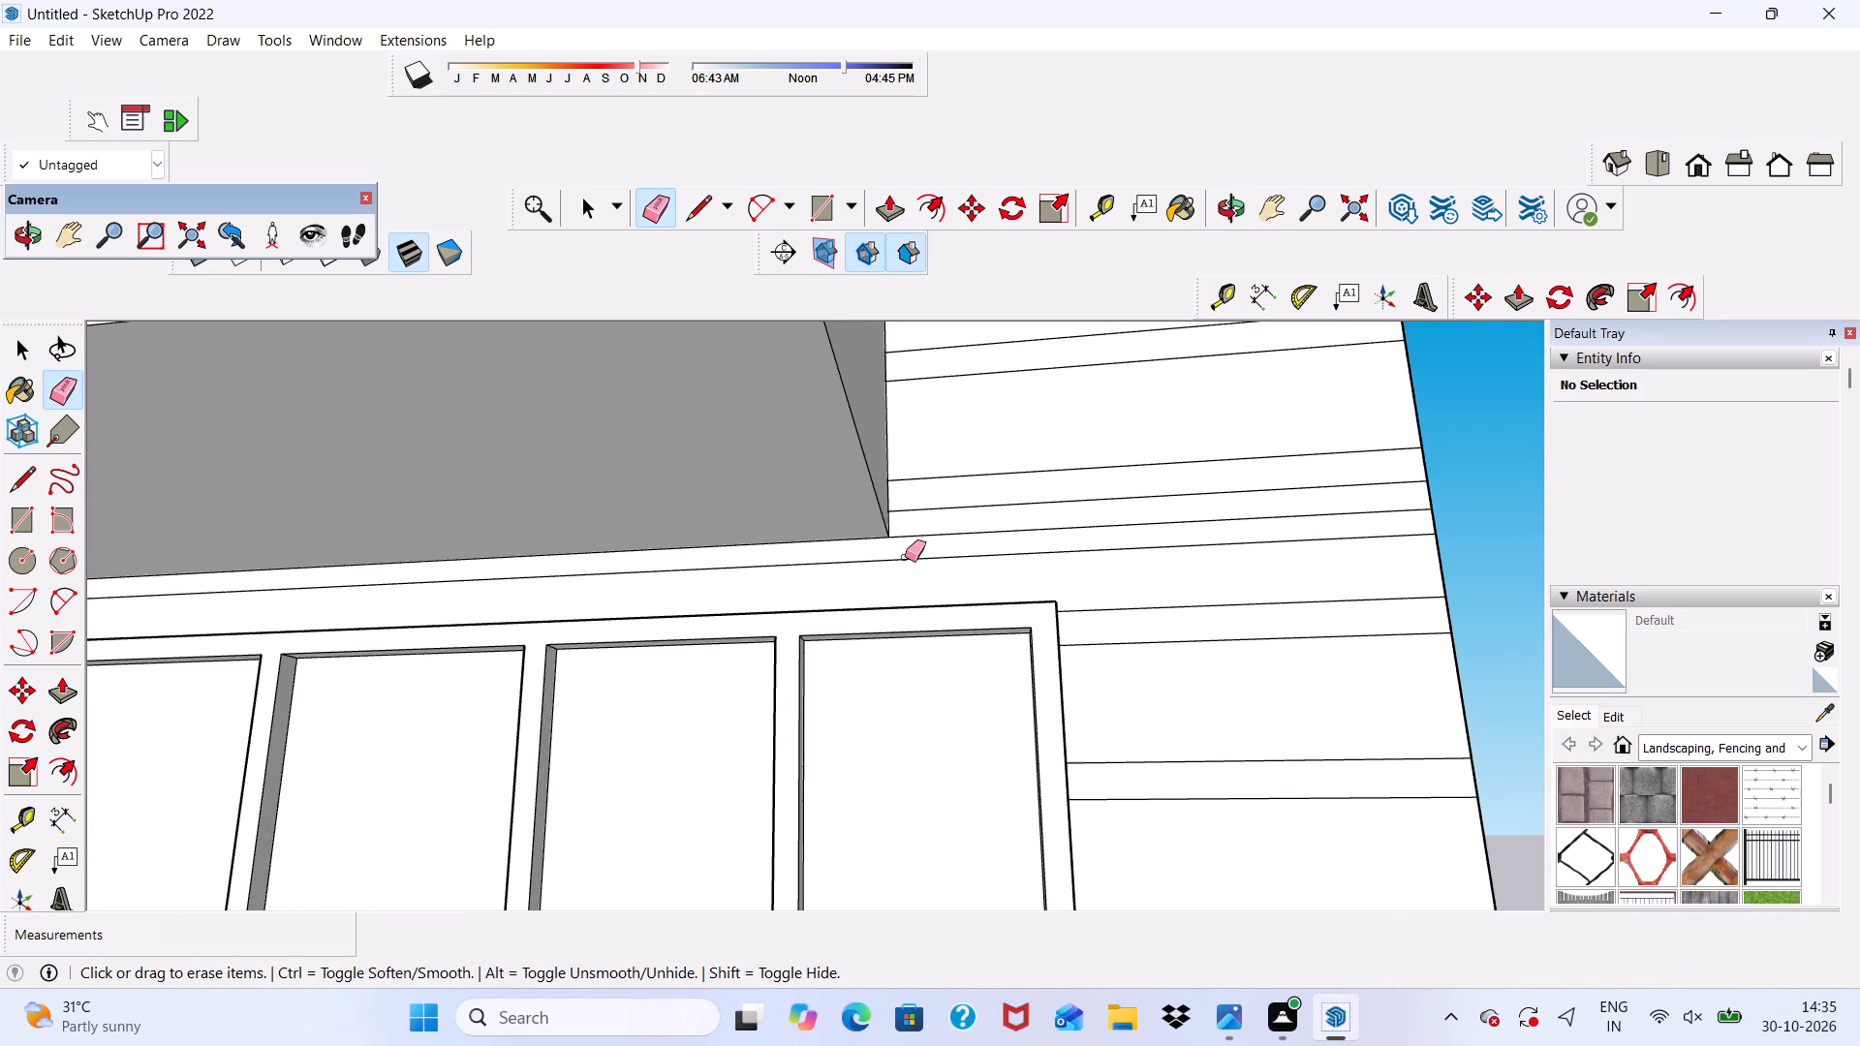
click(905, 557)
scroll(905, 557, down, 12)
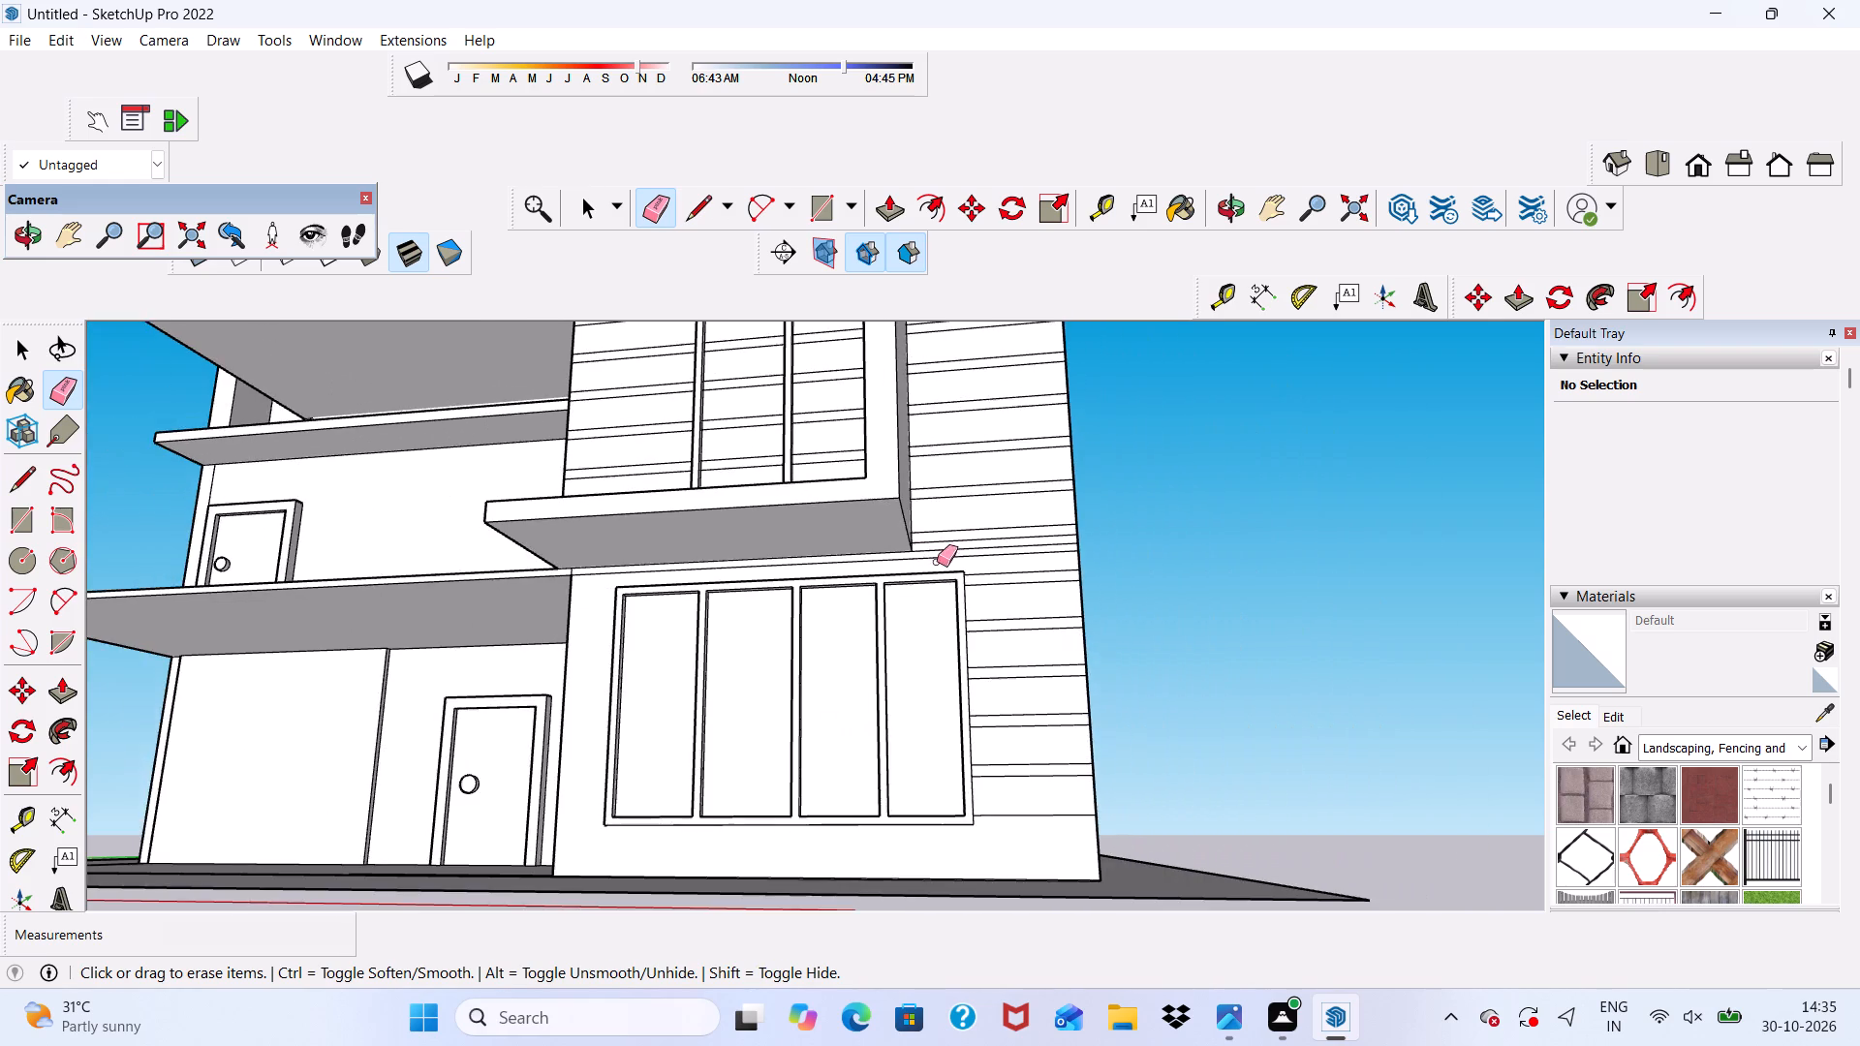
scroll(667, 531, up, 6)
click(551, 603)
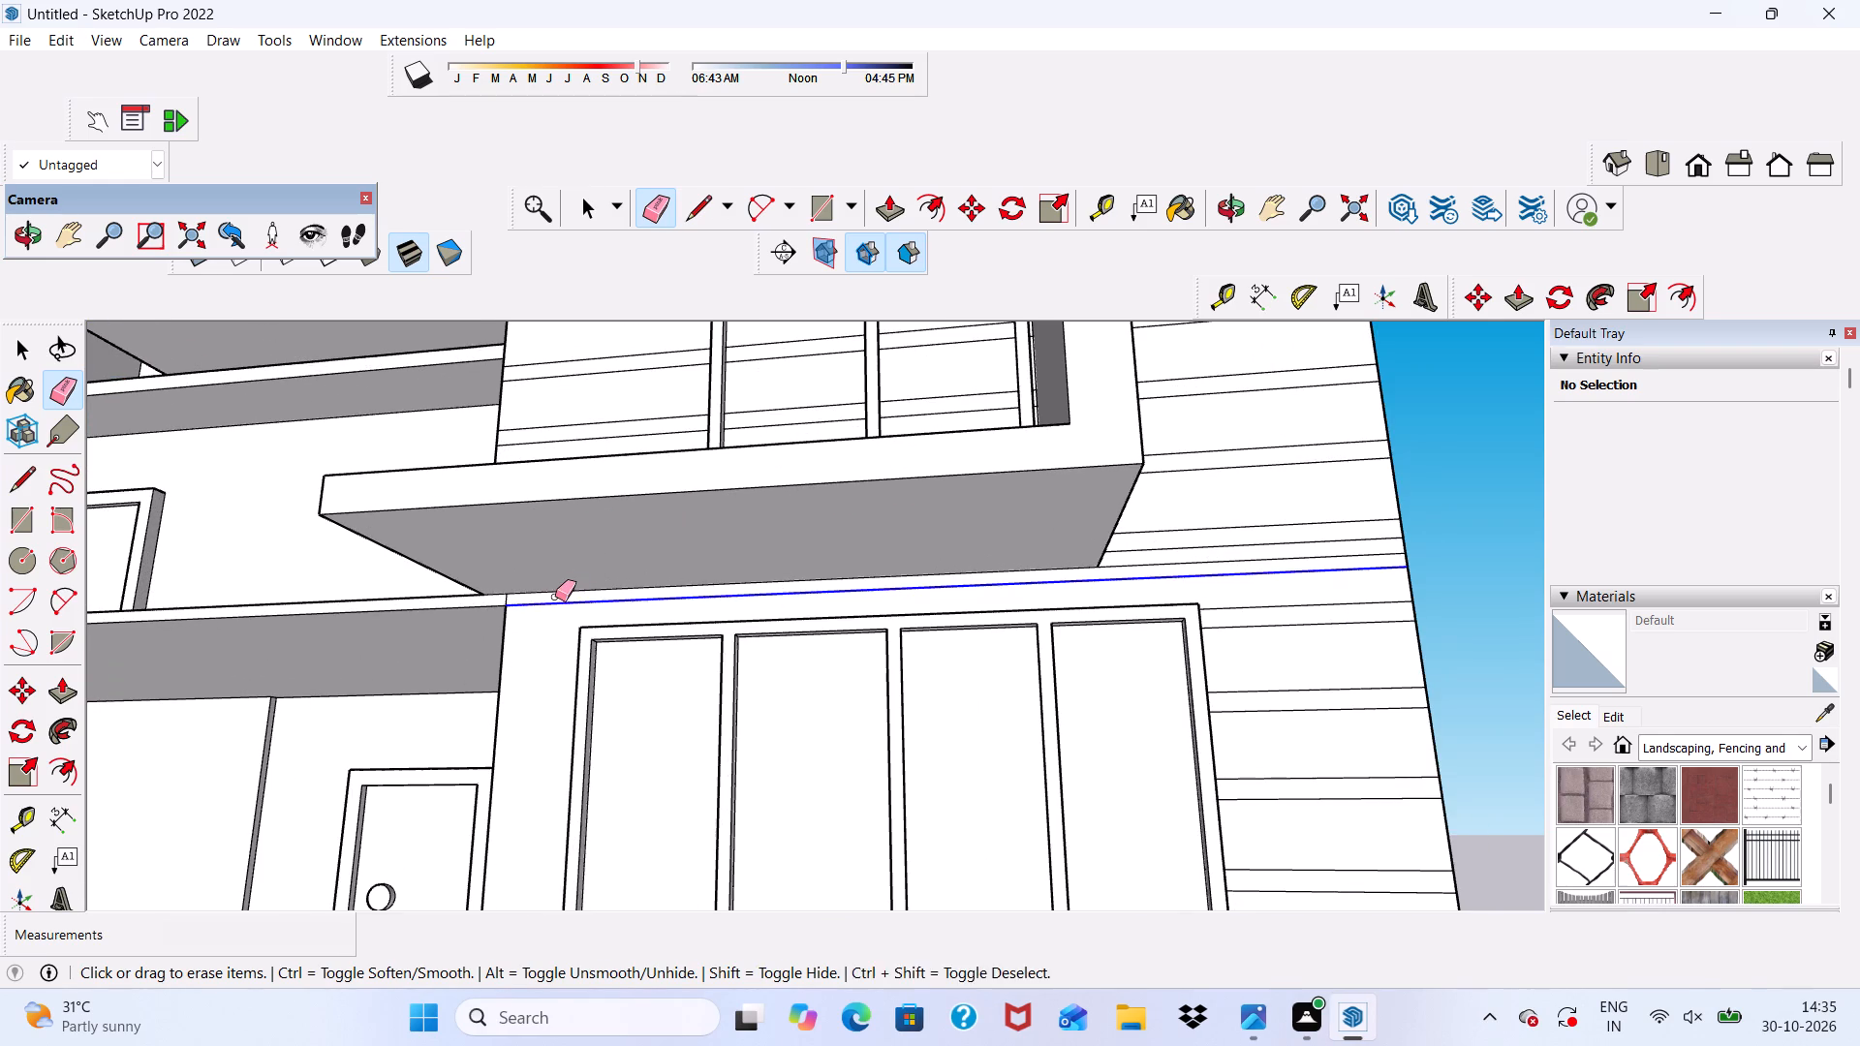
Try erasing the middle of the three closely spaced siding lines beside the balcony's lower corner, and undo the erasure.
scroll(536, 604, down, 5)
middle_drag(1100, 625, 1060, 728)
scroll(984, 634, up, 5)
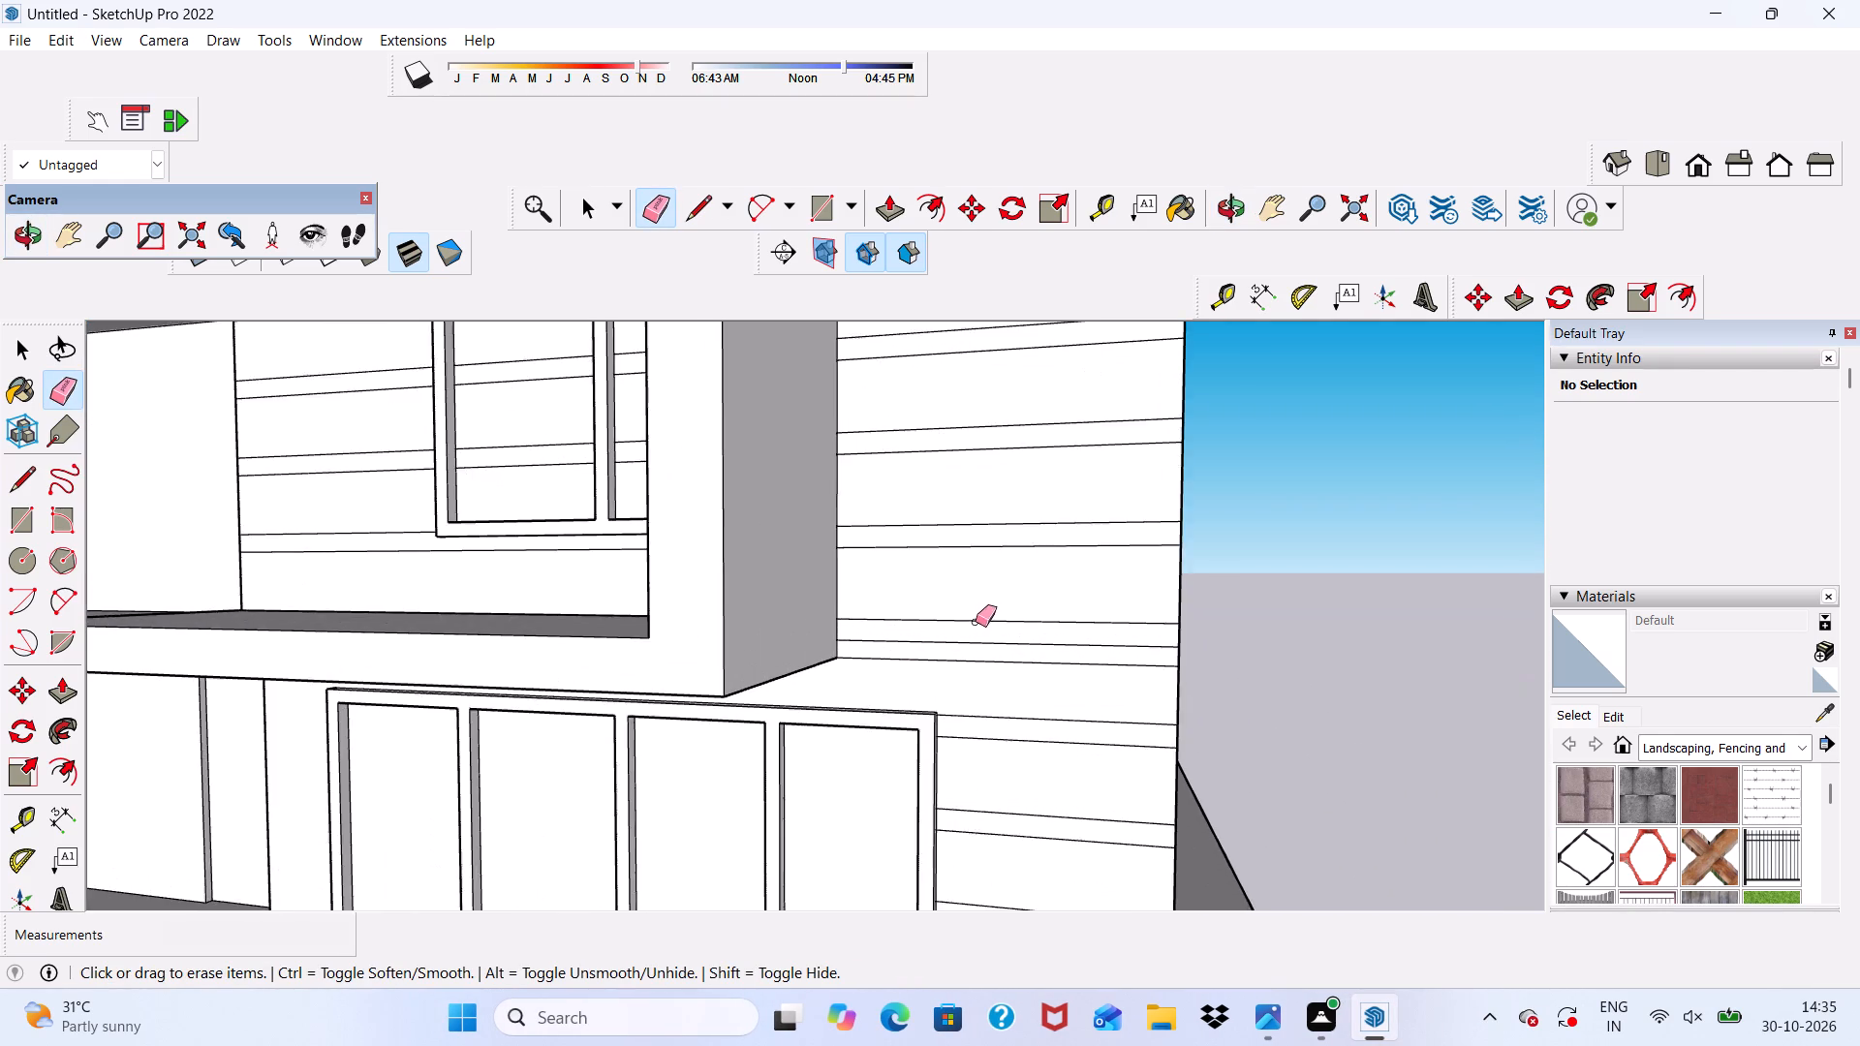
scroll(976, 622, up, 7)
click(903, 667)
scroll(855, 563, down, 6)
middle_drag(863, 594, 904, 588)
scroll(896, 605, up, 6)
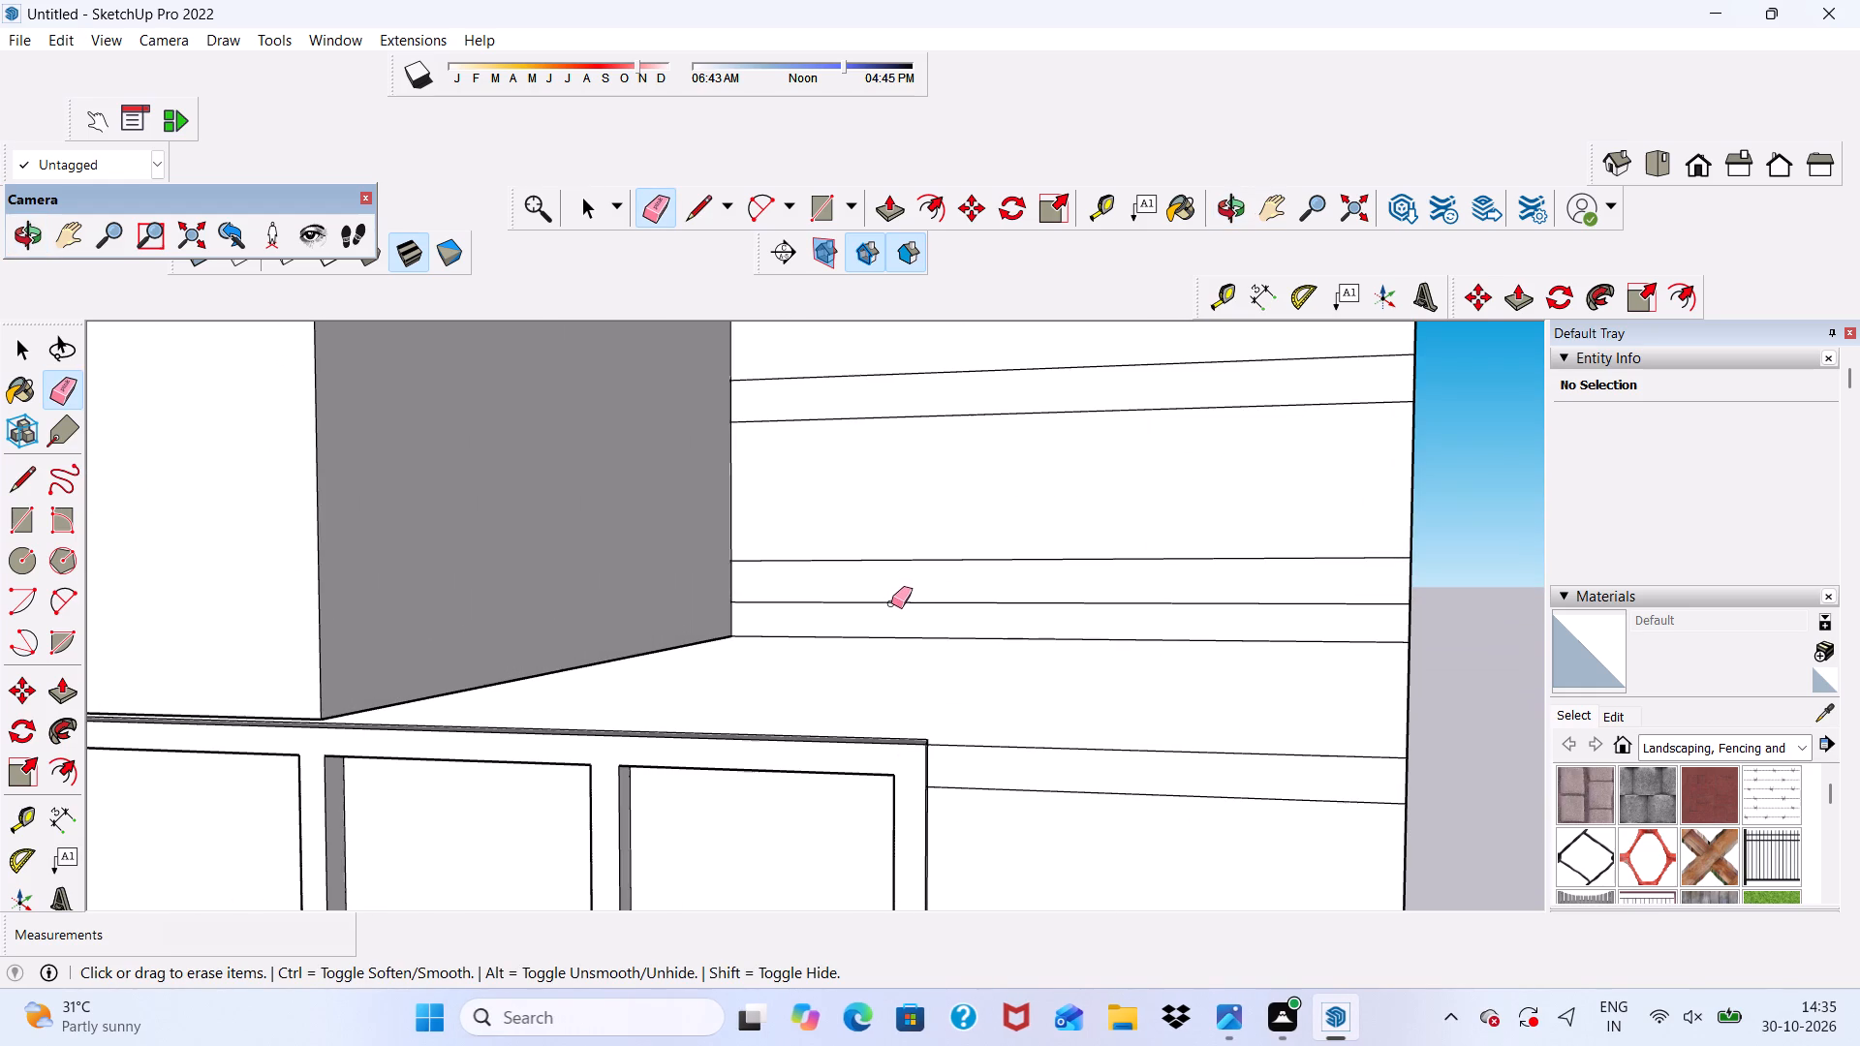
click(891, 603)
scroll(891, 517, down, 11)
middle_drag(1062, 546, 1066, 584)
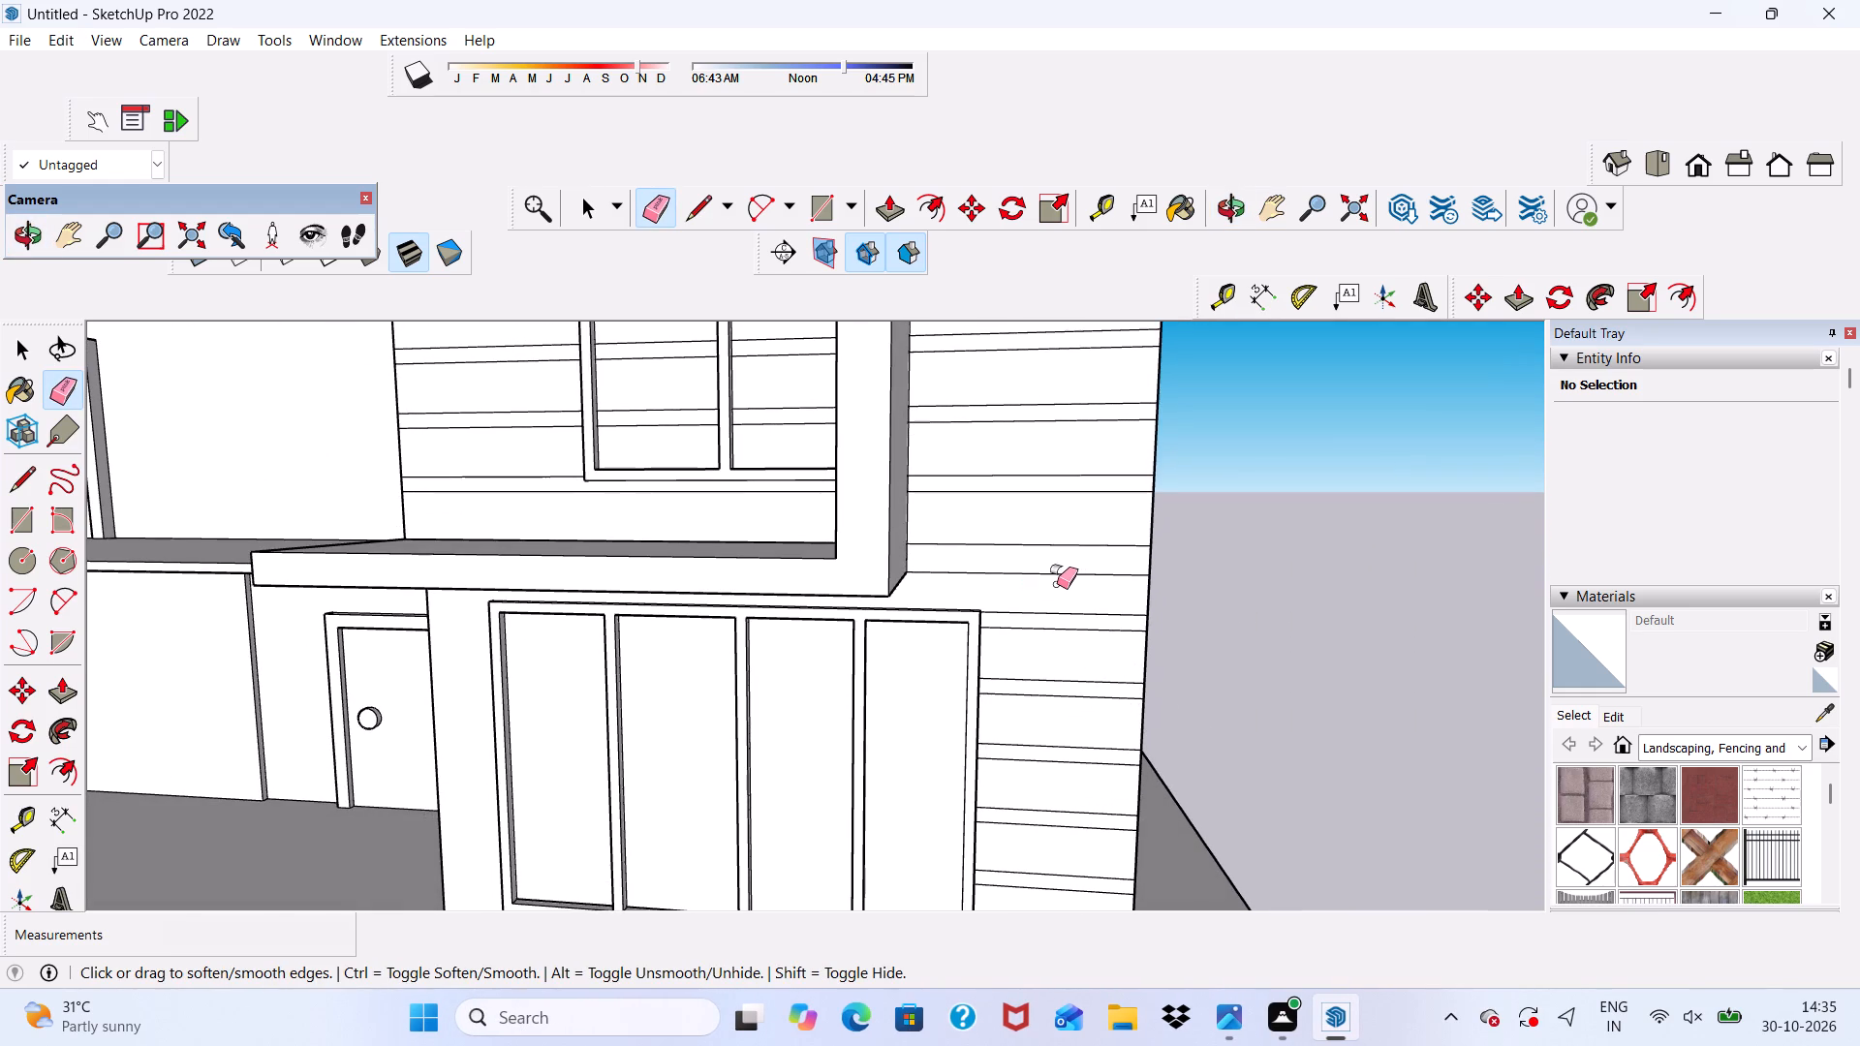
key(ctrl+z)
Erase the lowest of the three closely spaced siding lines beside the balcony's lower corner.
scroll(1011, 453, up, 3)
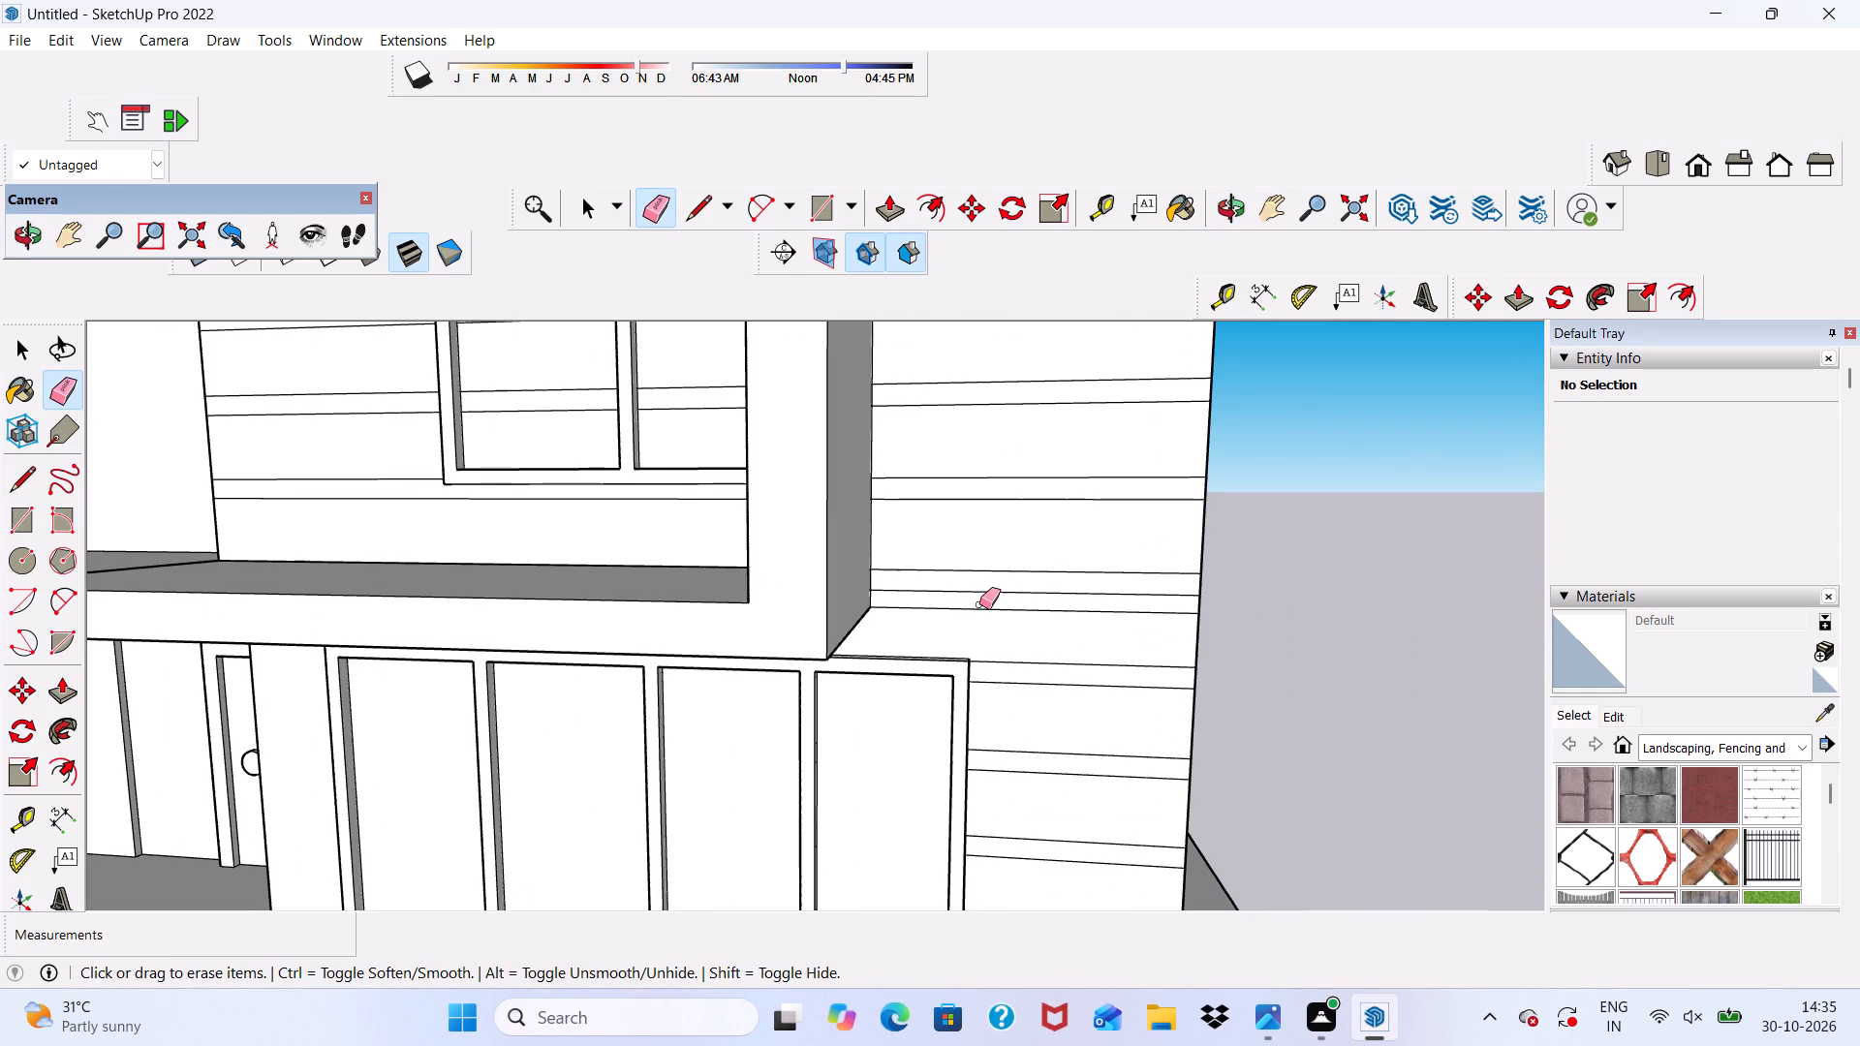
click(977, 608)
Copy the lowest siding board beside the ground-floor window straight down the wall by about 1' 4 1/16".
scroll(971, 580, down, 6)
middle_drag(984, 540, 996, 662)
scroll(991, 445, down, 6)
middle_drag(986, 725, 997, 623)
scroll(997, 623, up, 5)
scroll(940, 786, up, 6)
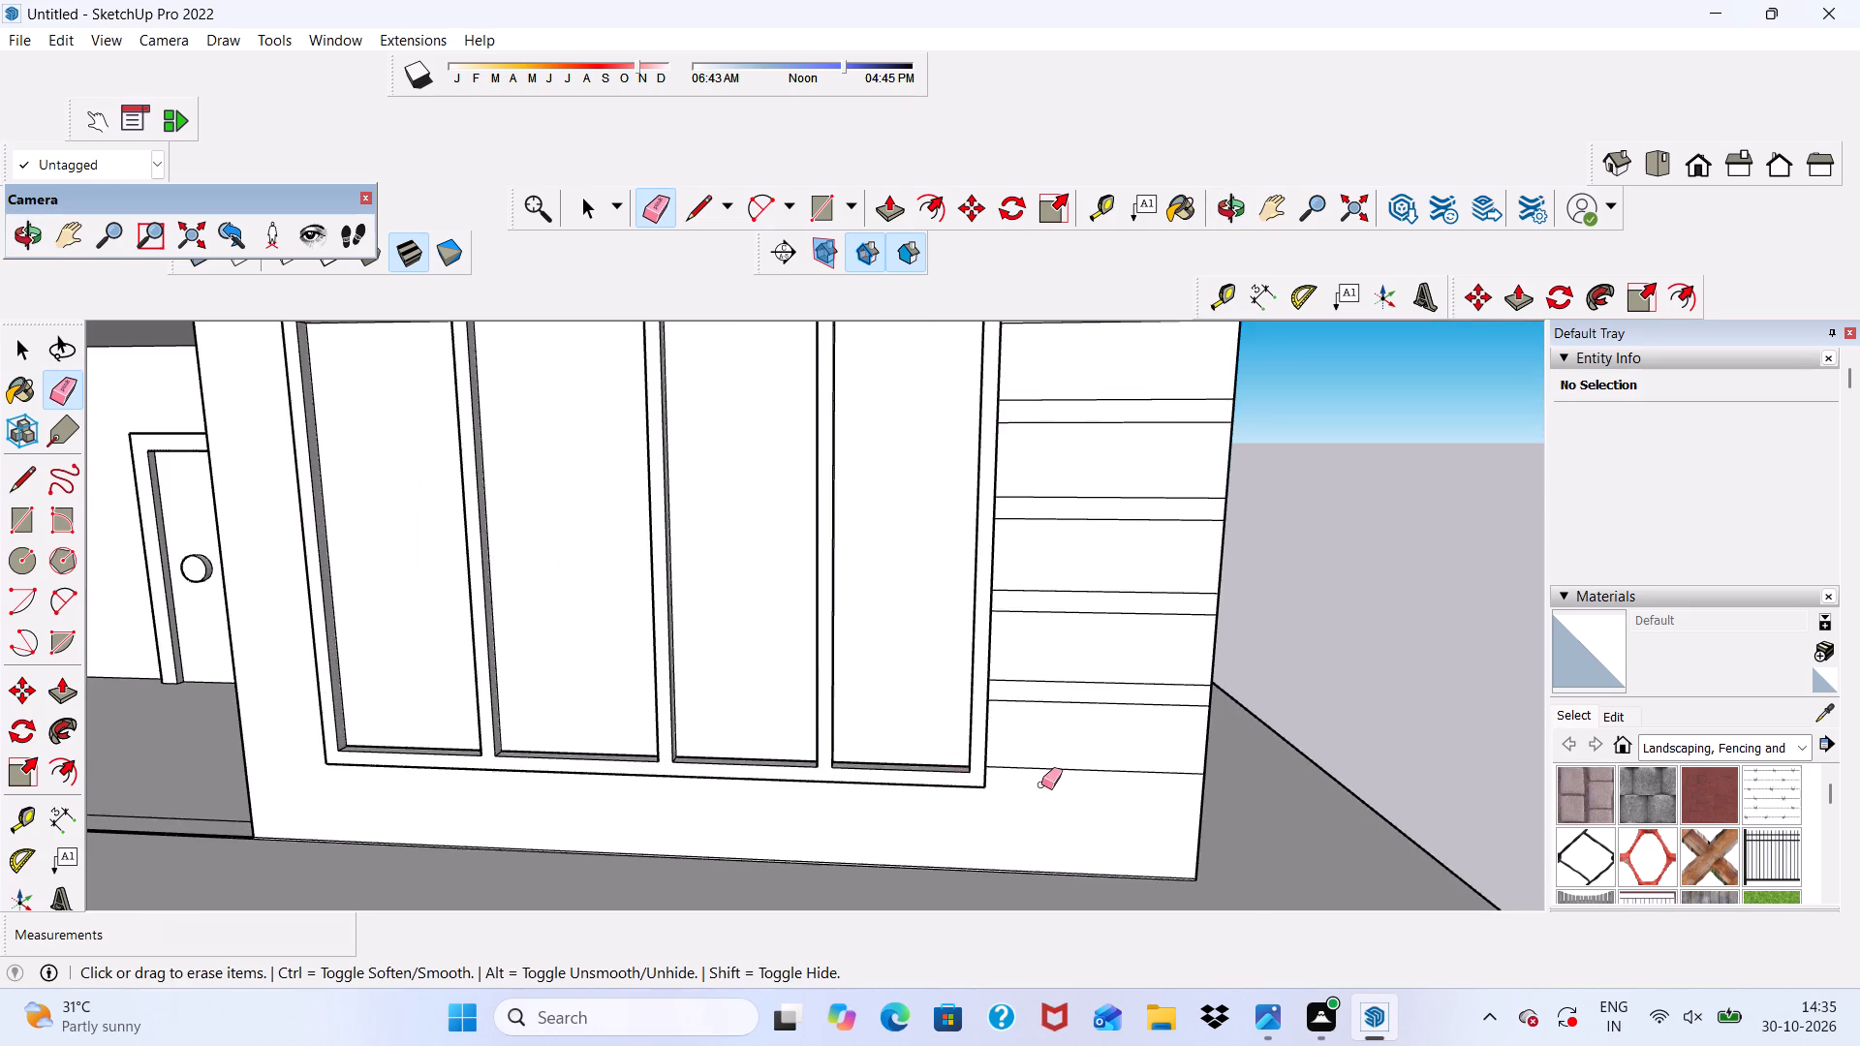
middle_drag(1041, 784, 1031, 739)
scroll(1032, 558, down, 2)
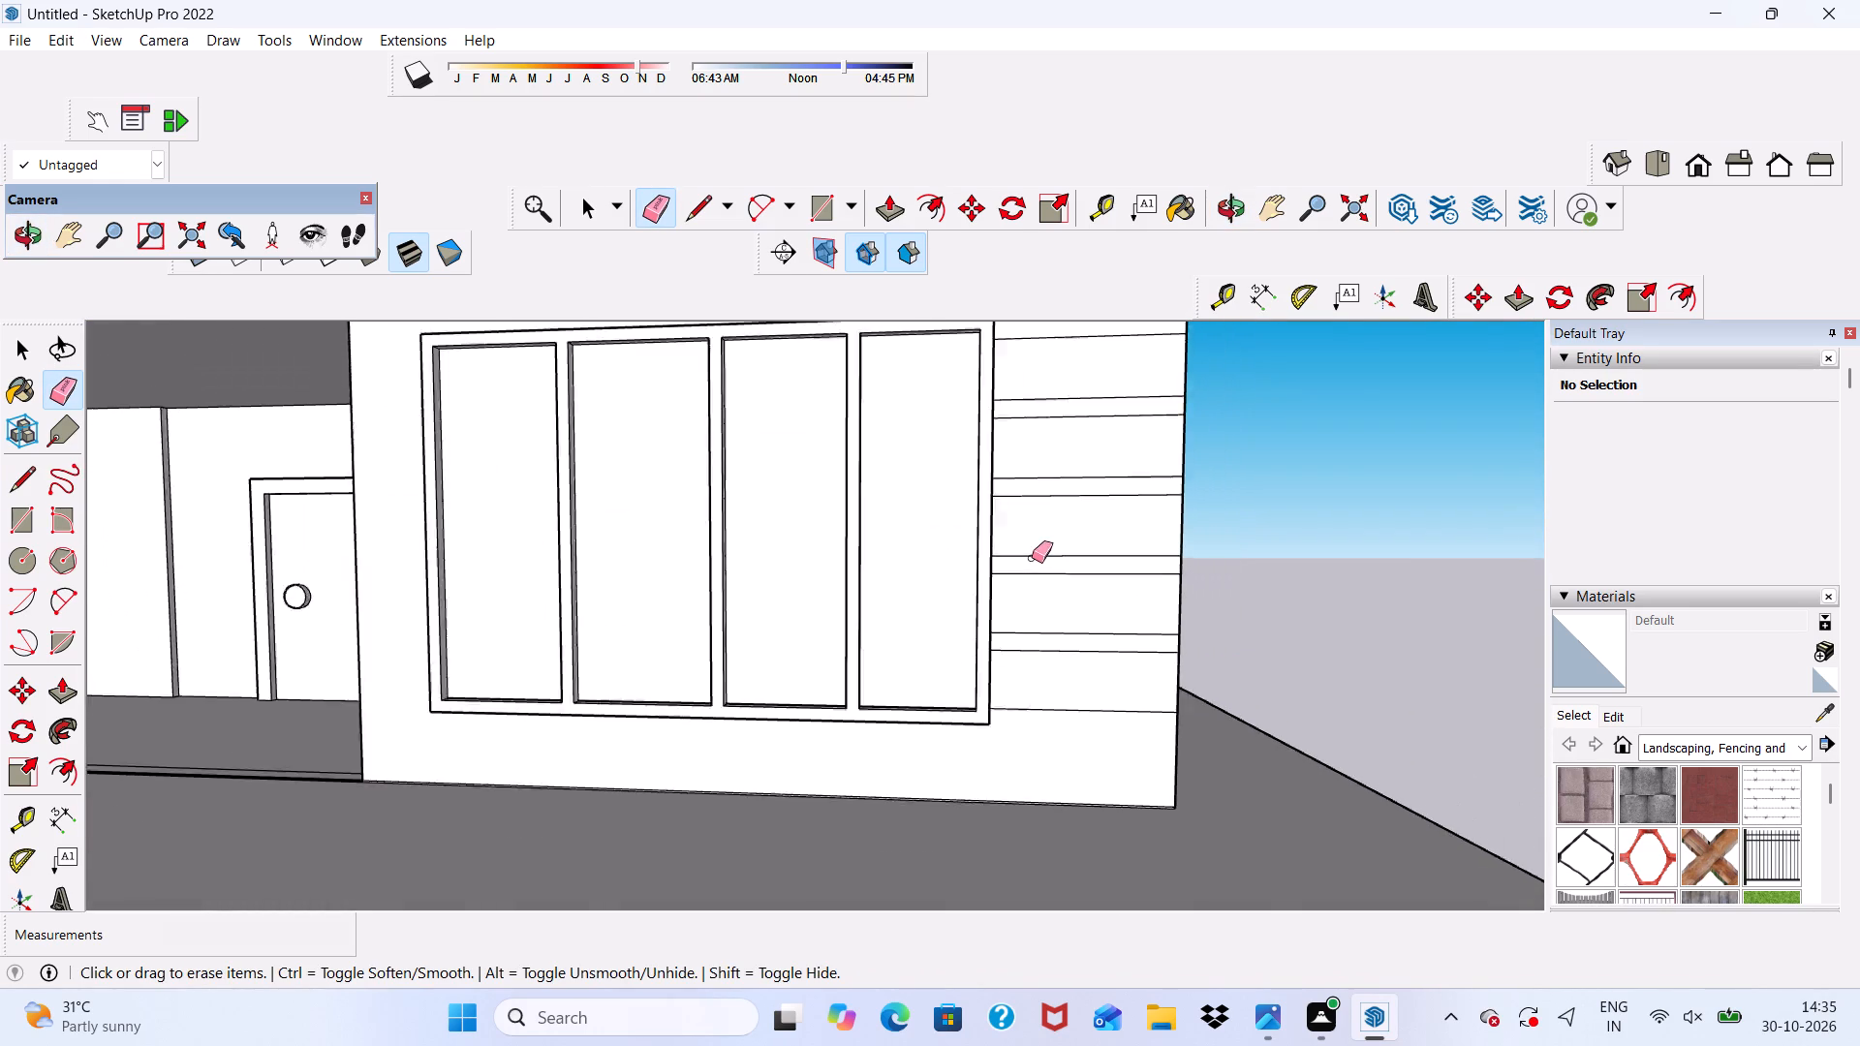
scroll(1032, 558, down, 2)
middle_drag(1033, 559, 1045, 525)
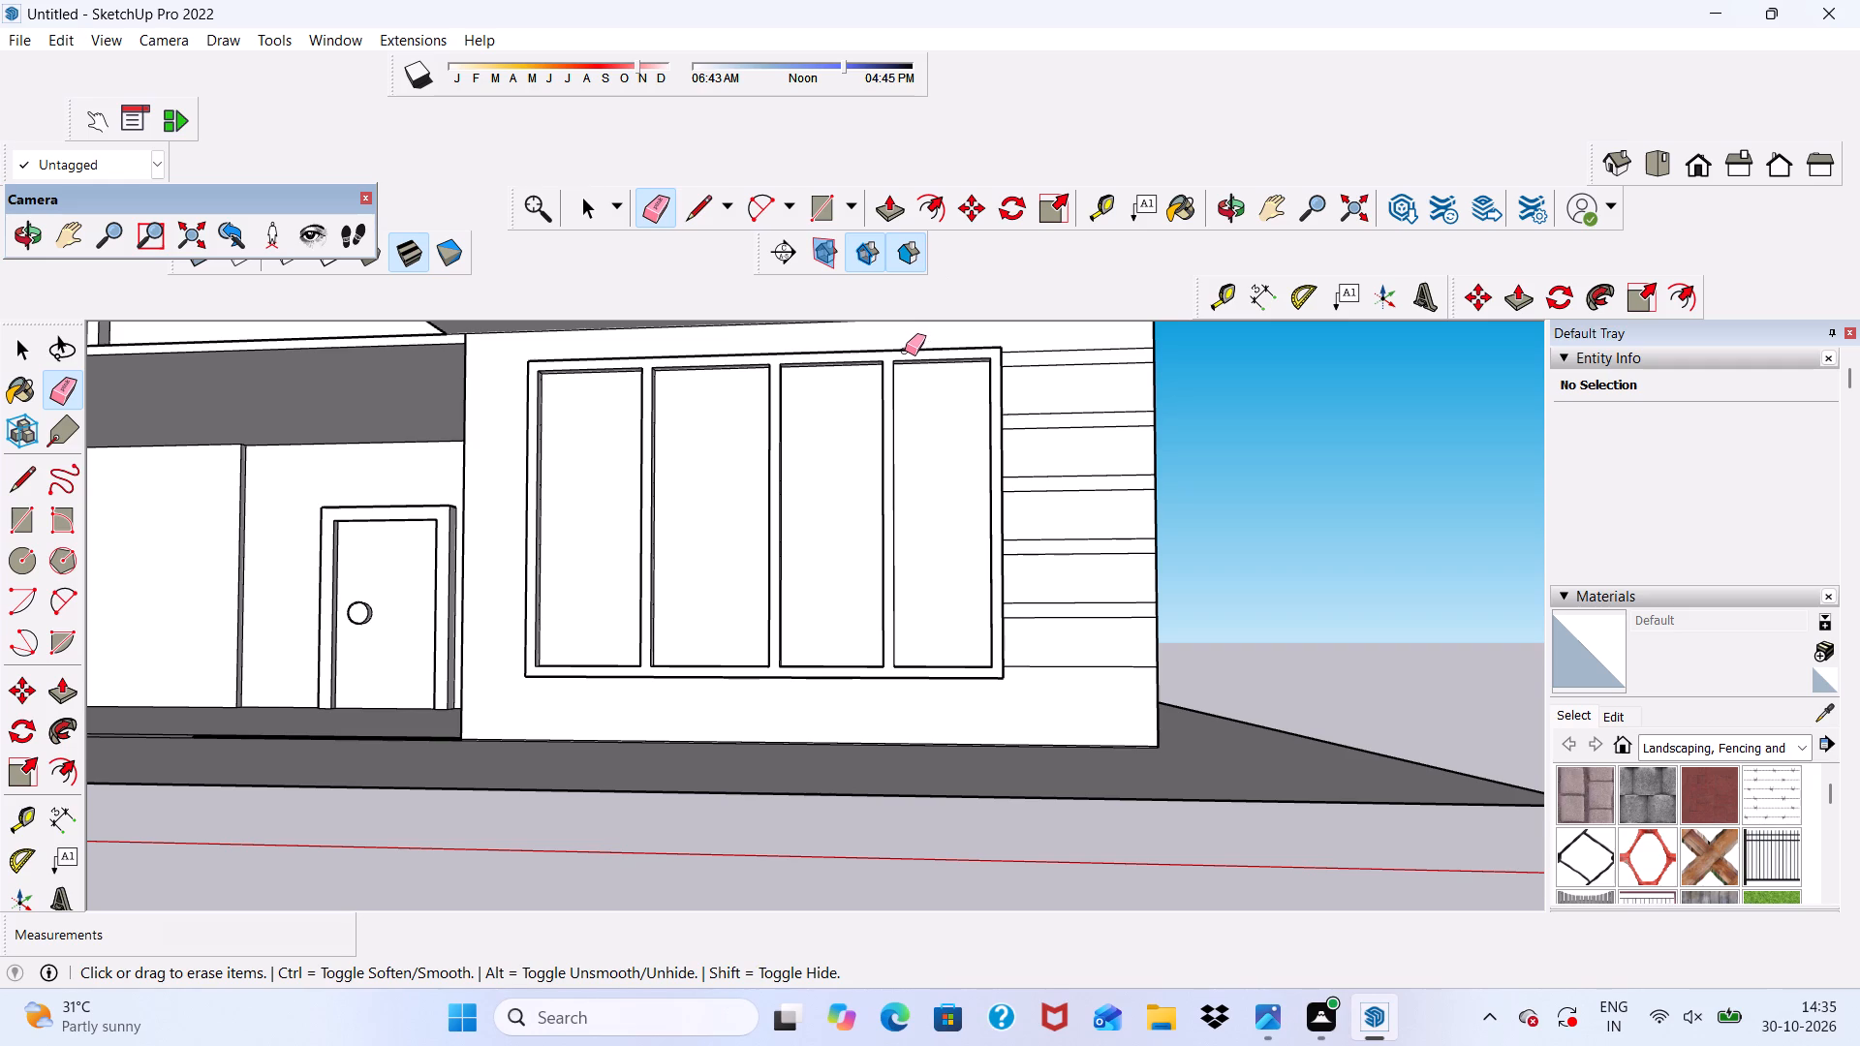
key(space)
scroll(734, 507, down, 1)
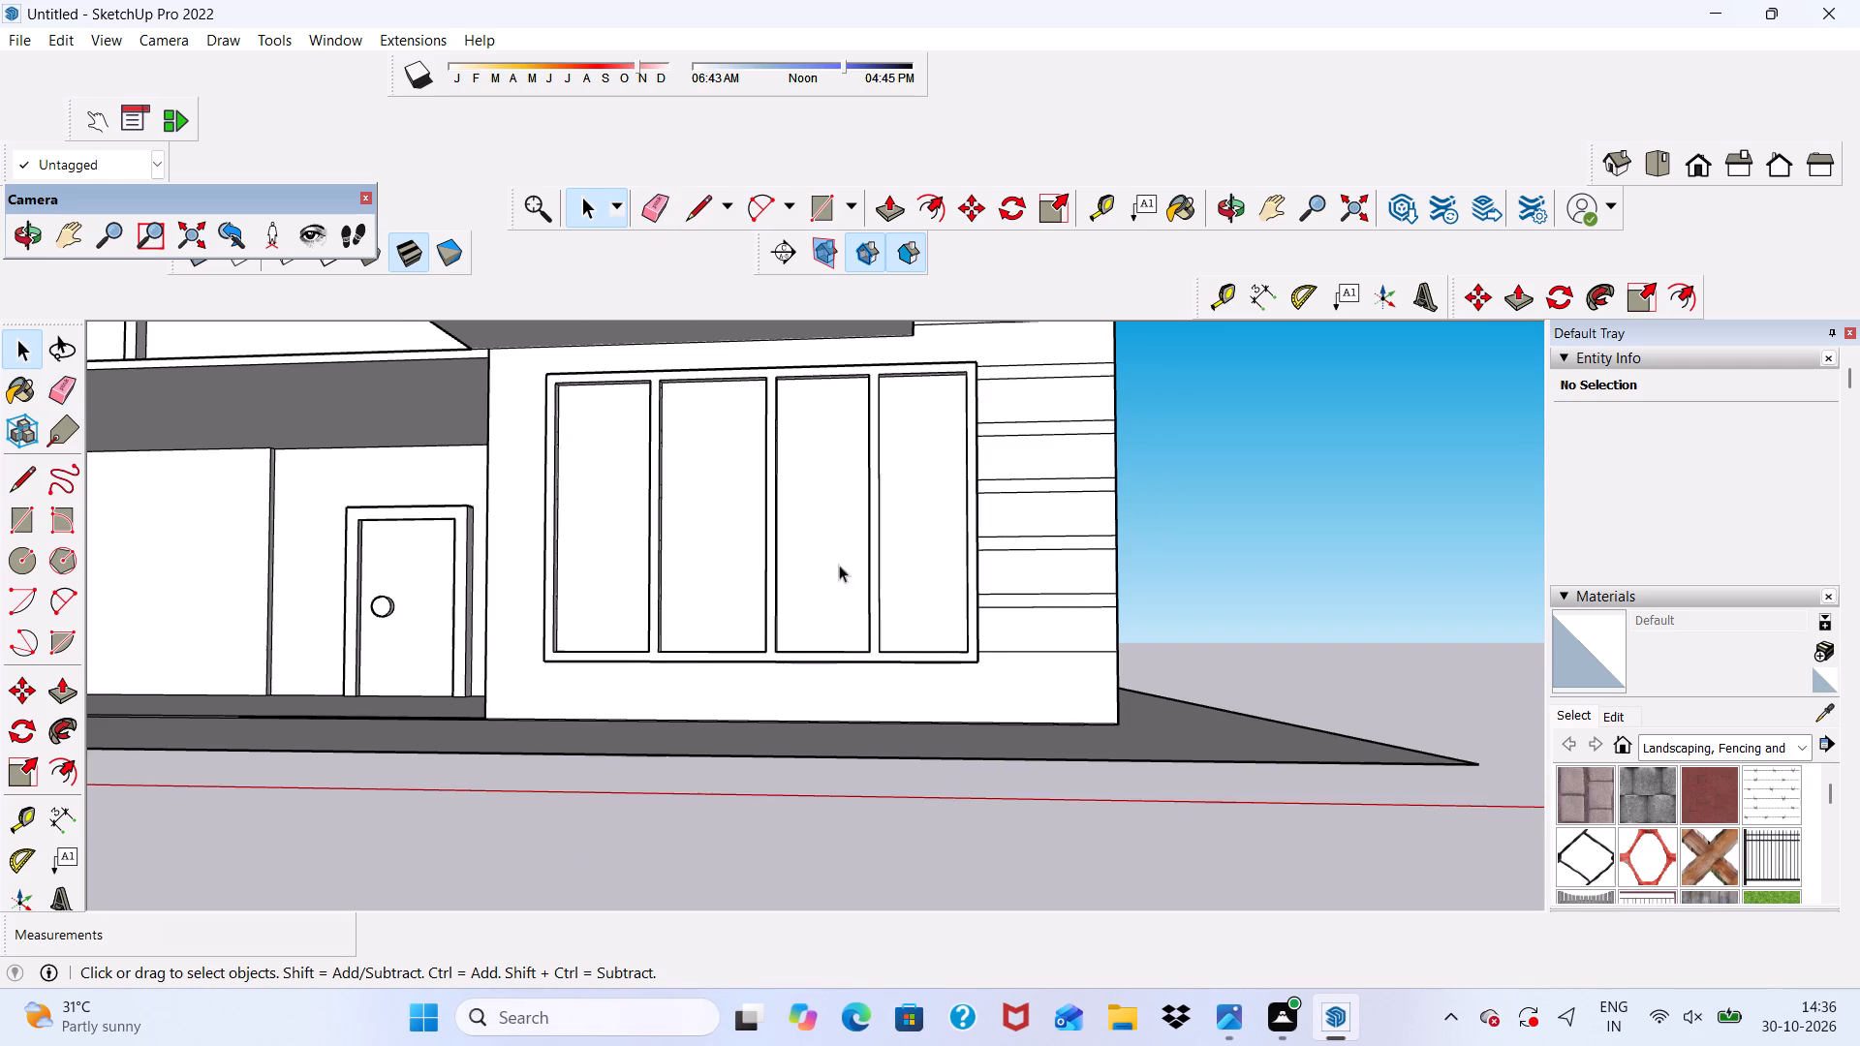
scroll(1011, 668, up, 5)
double_click(1008, 602)
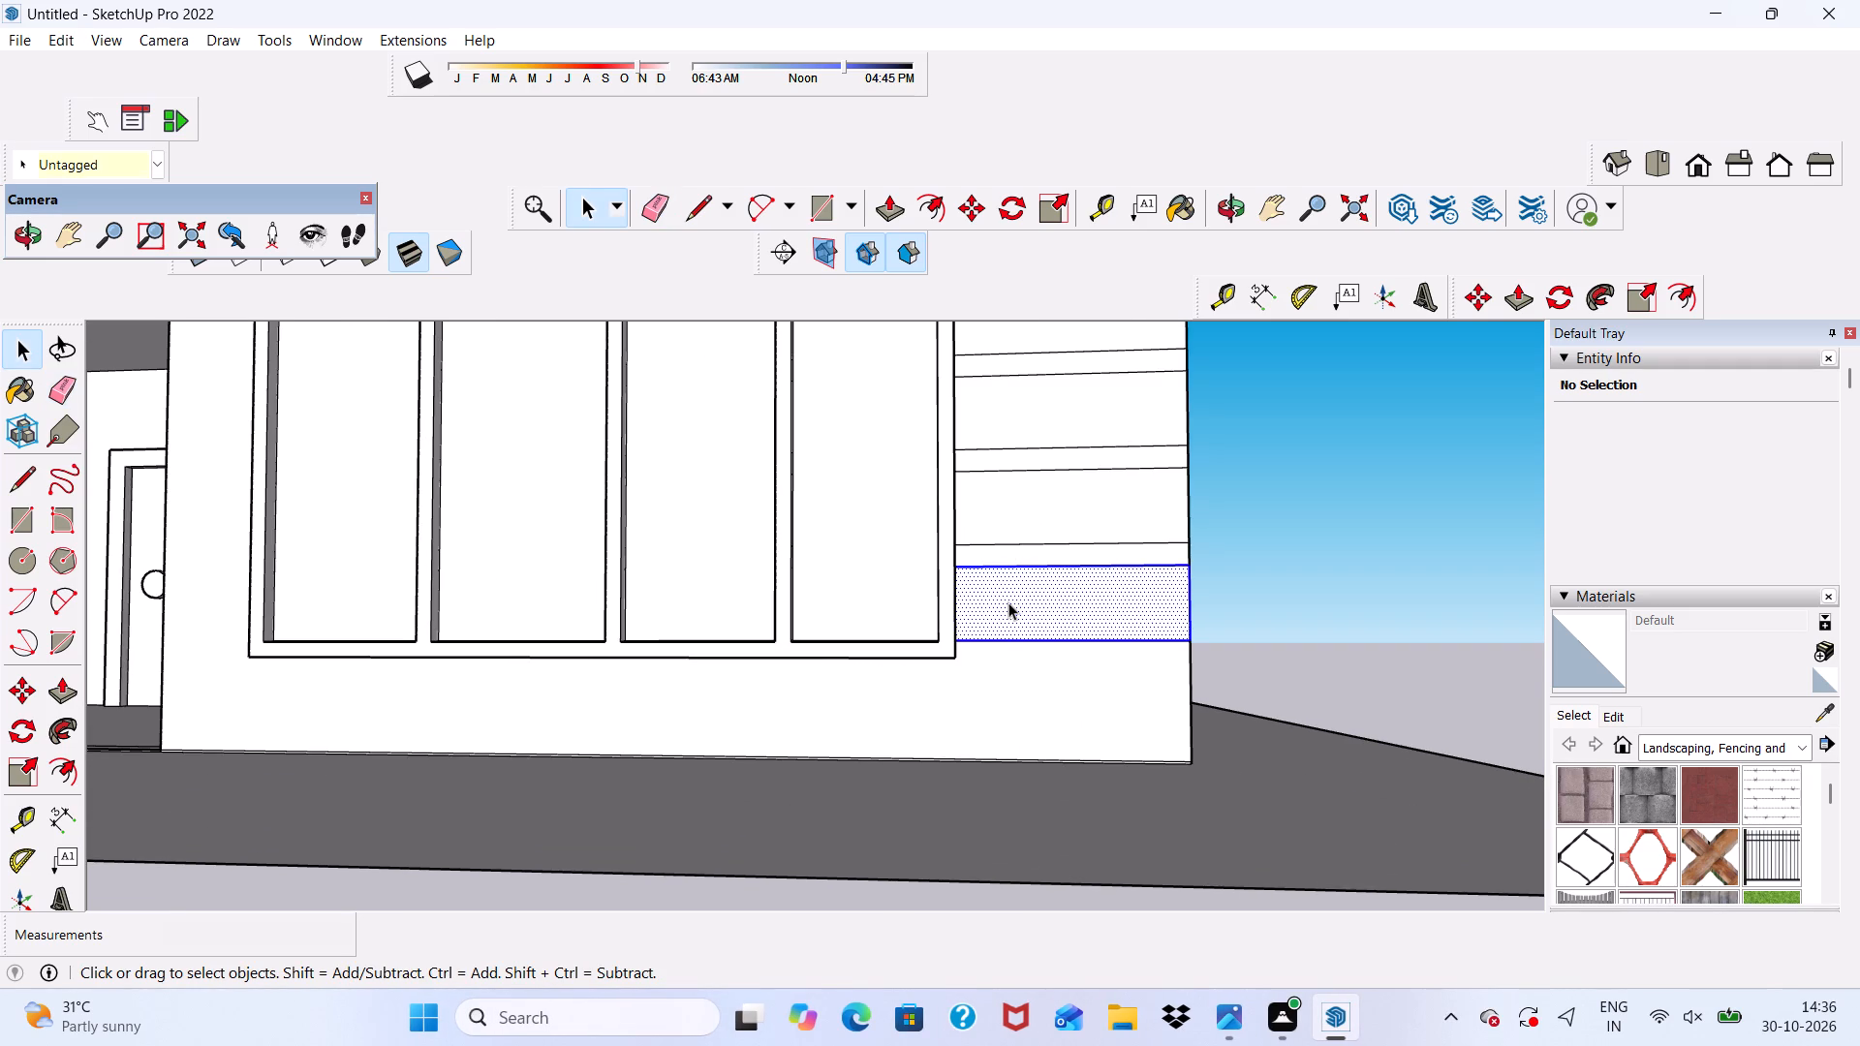
click(964, 214)
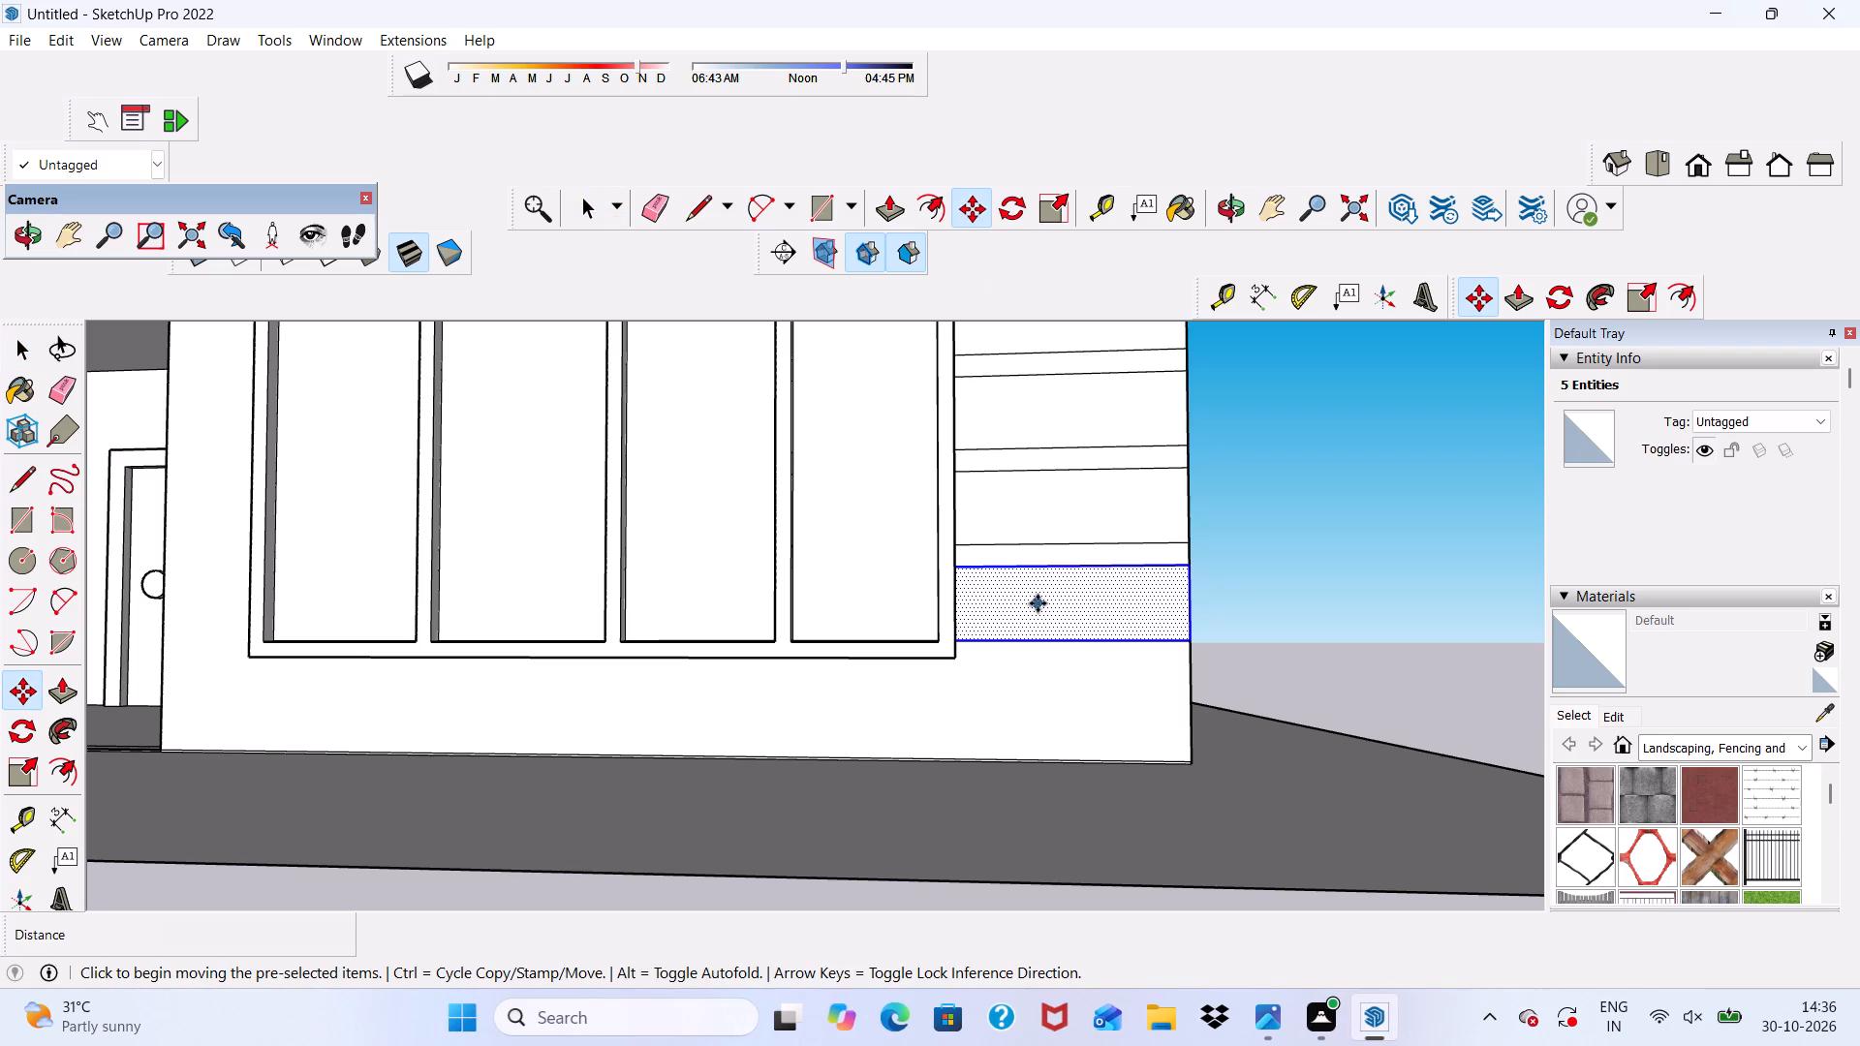
click(1038, 603)
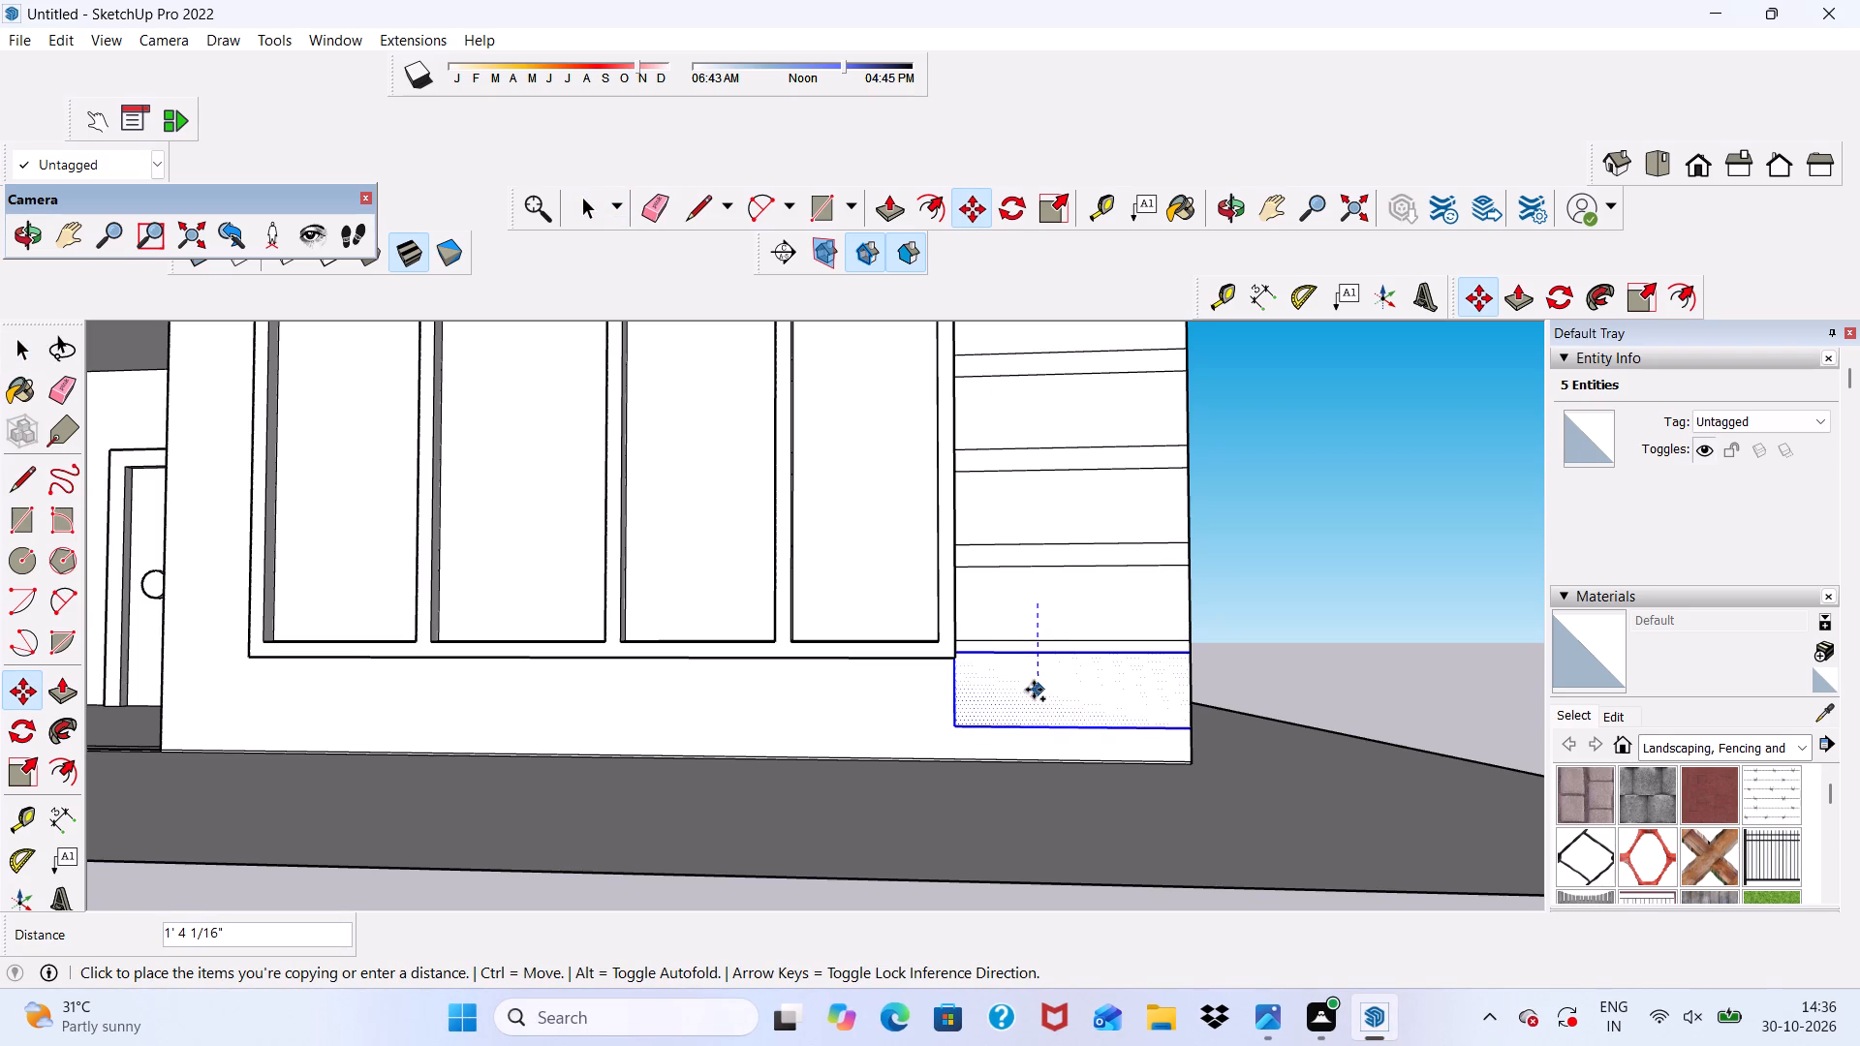
click(1034, 690)
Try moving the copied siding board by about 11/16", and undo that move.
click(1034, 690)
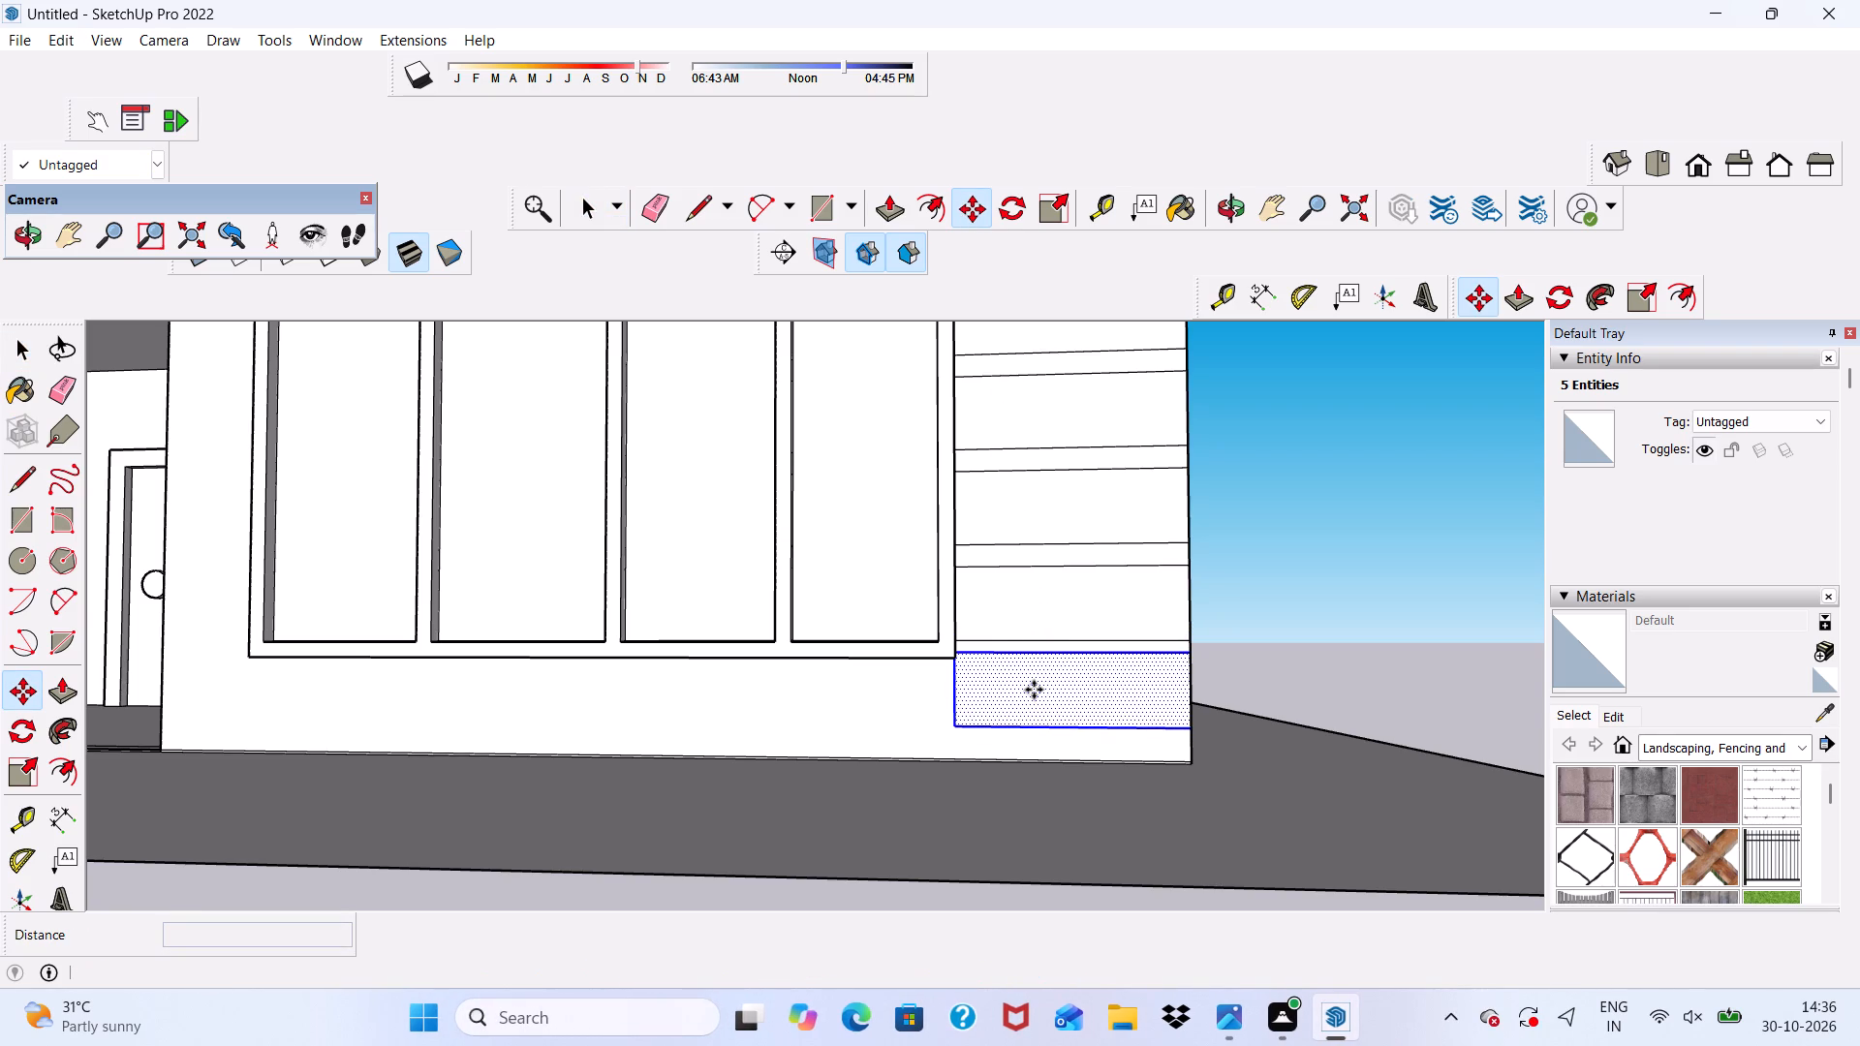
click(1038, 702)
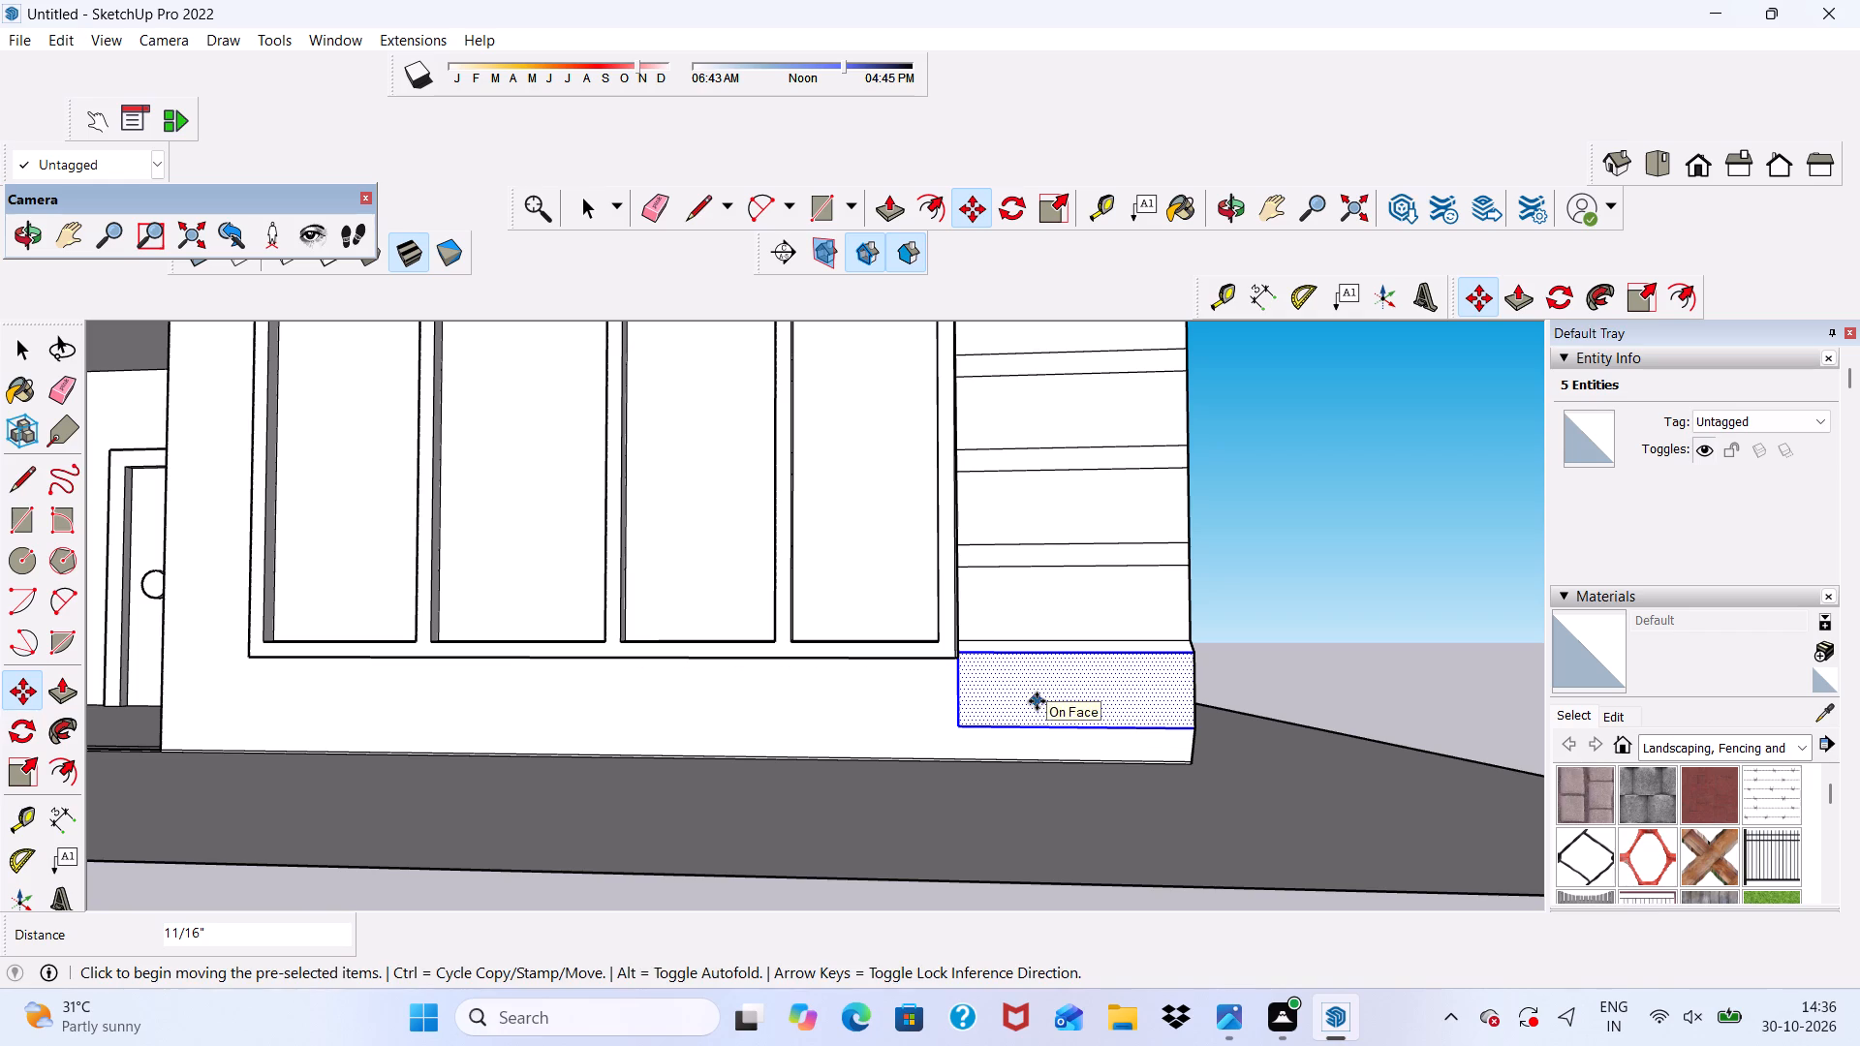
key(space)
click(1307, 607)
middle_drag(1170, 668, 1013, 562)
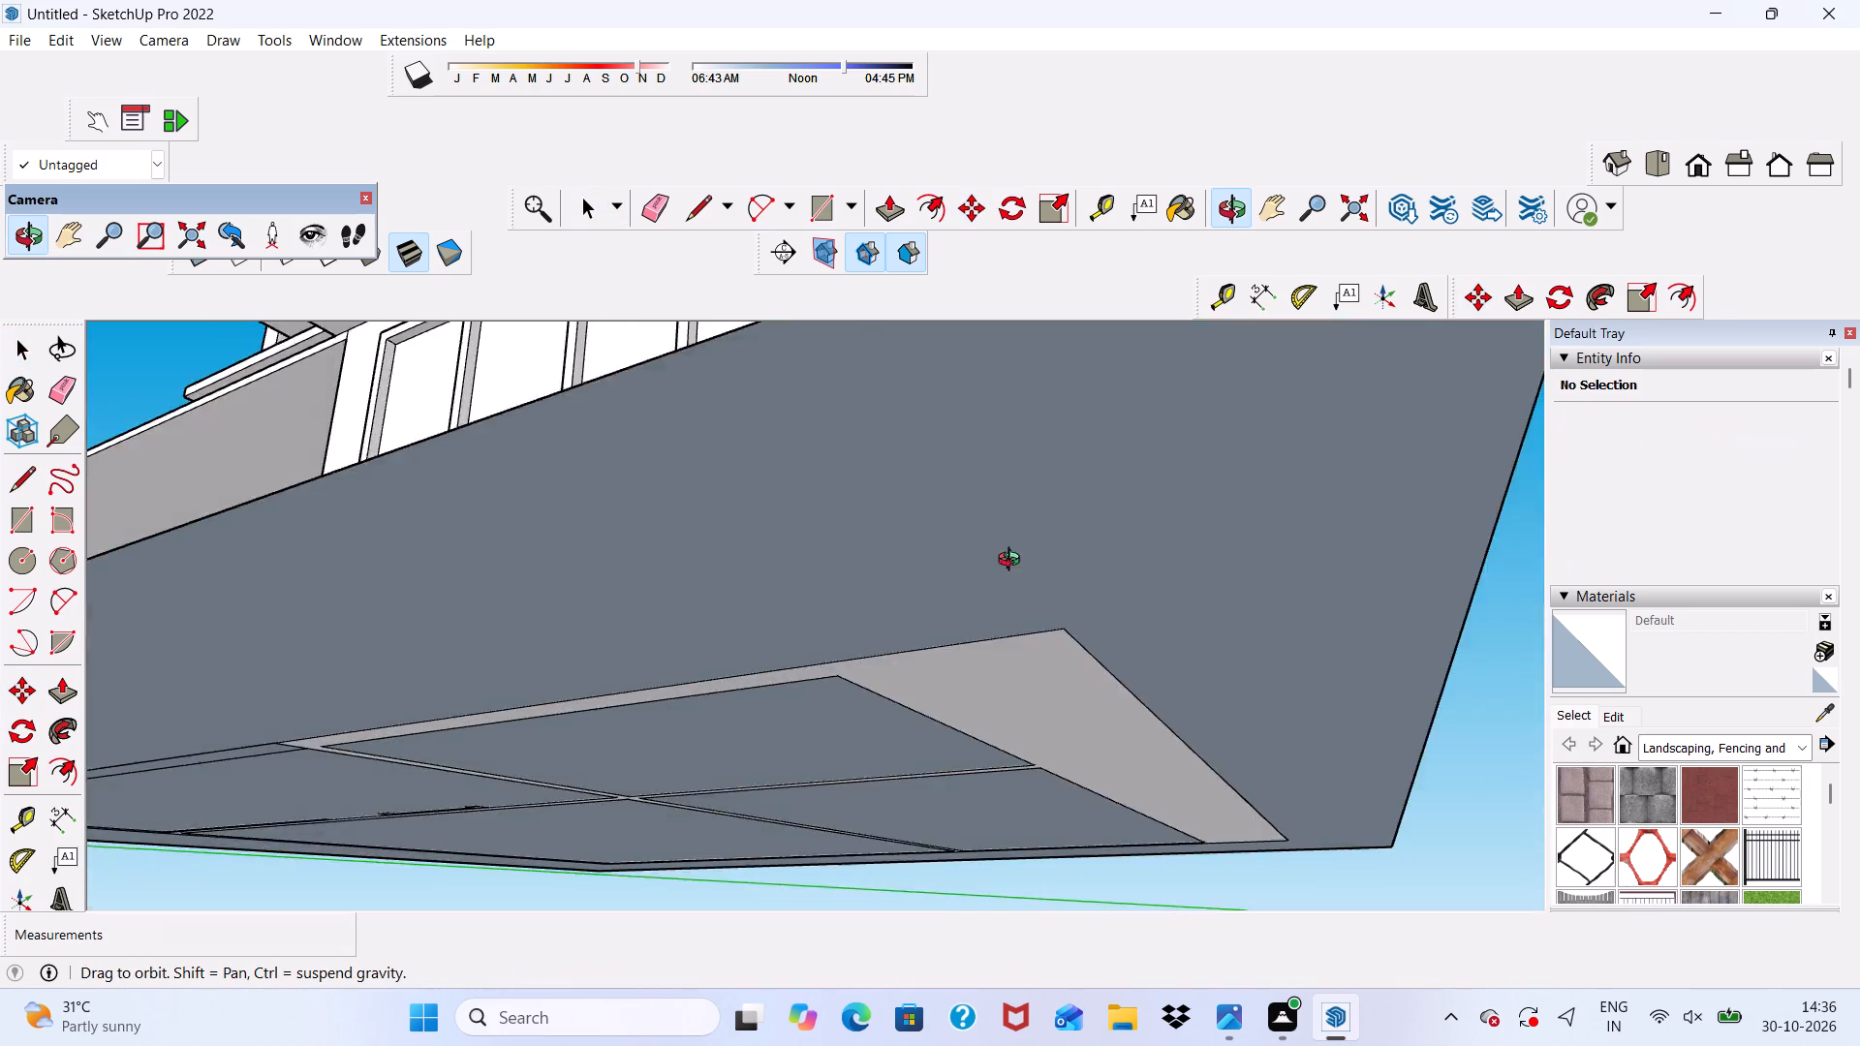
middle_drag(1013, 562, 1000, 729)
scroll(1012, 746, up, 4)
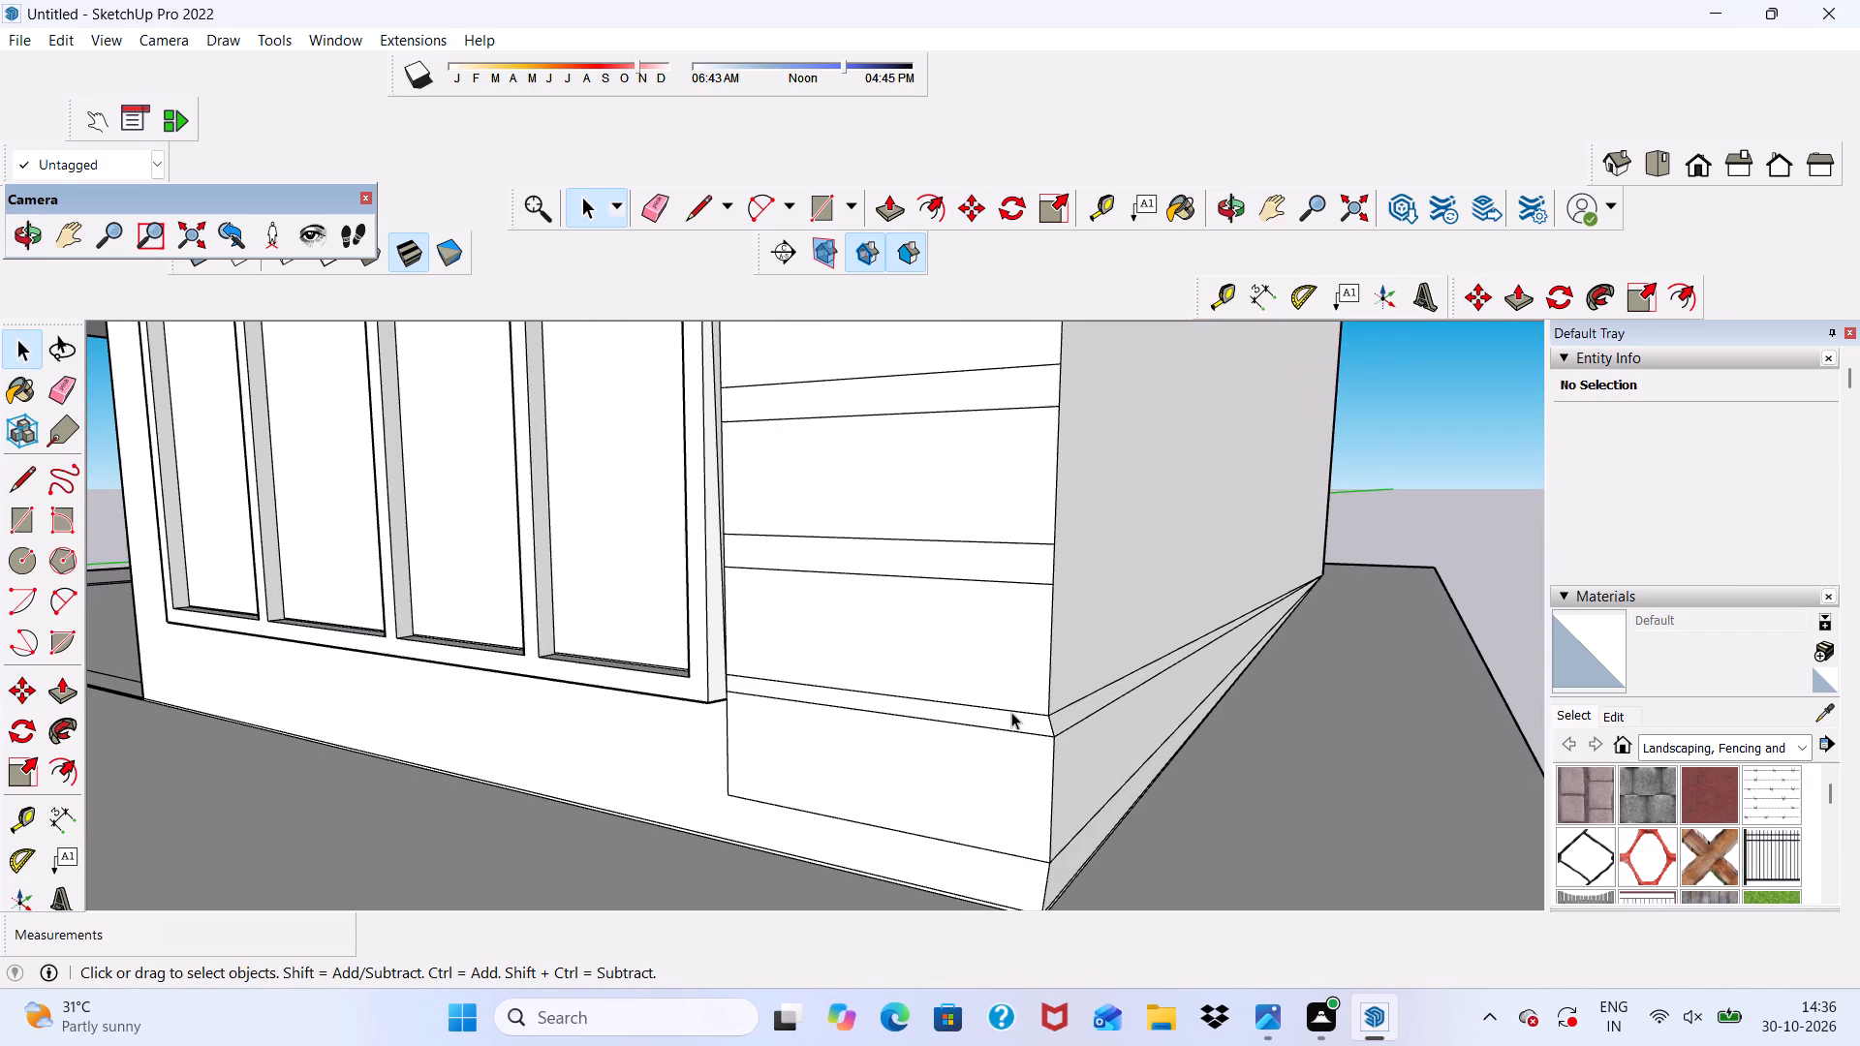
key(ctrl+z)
Return to the front view and examine the facade siding around the upper-floor balcony window.
scroll(1029, 769, up, 5)
middle_drag(905, 700, 1078, 425)
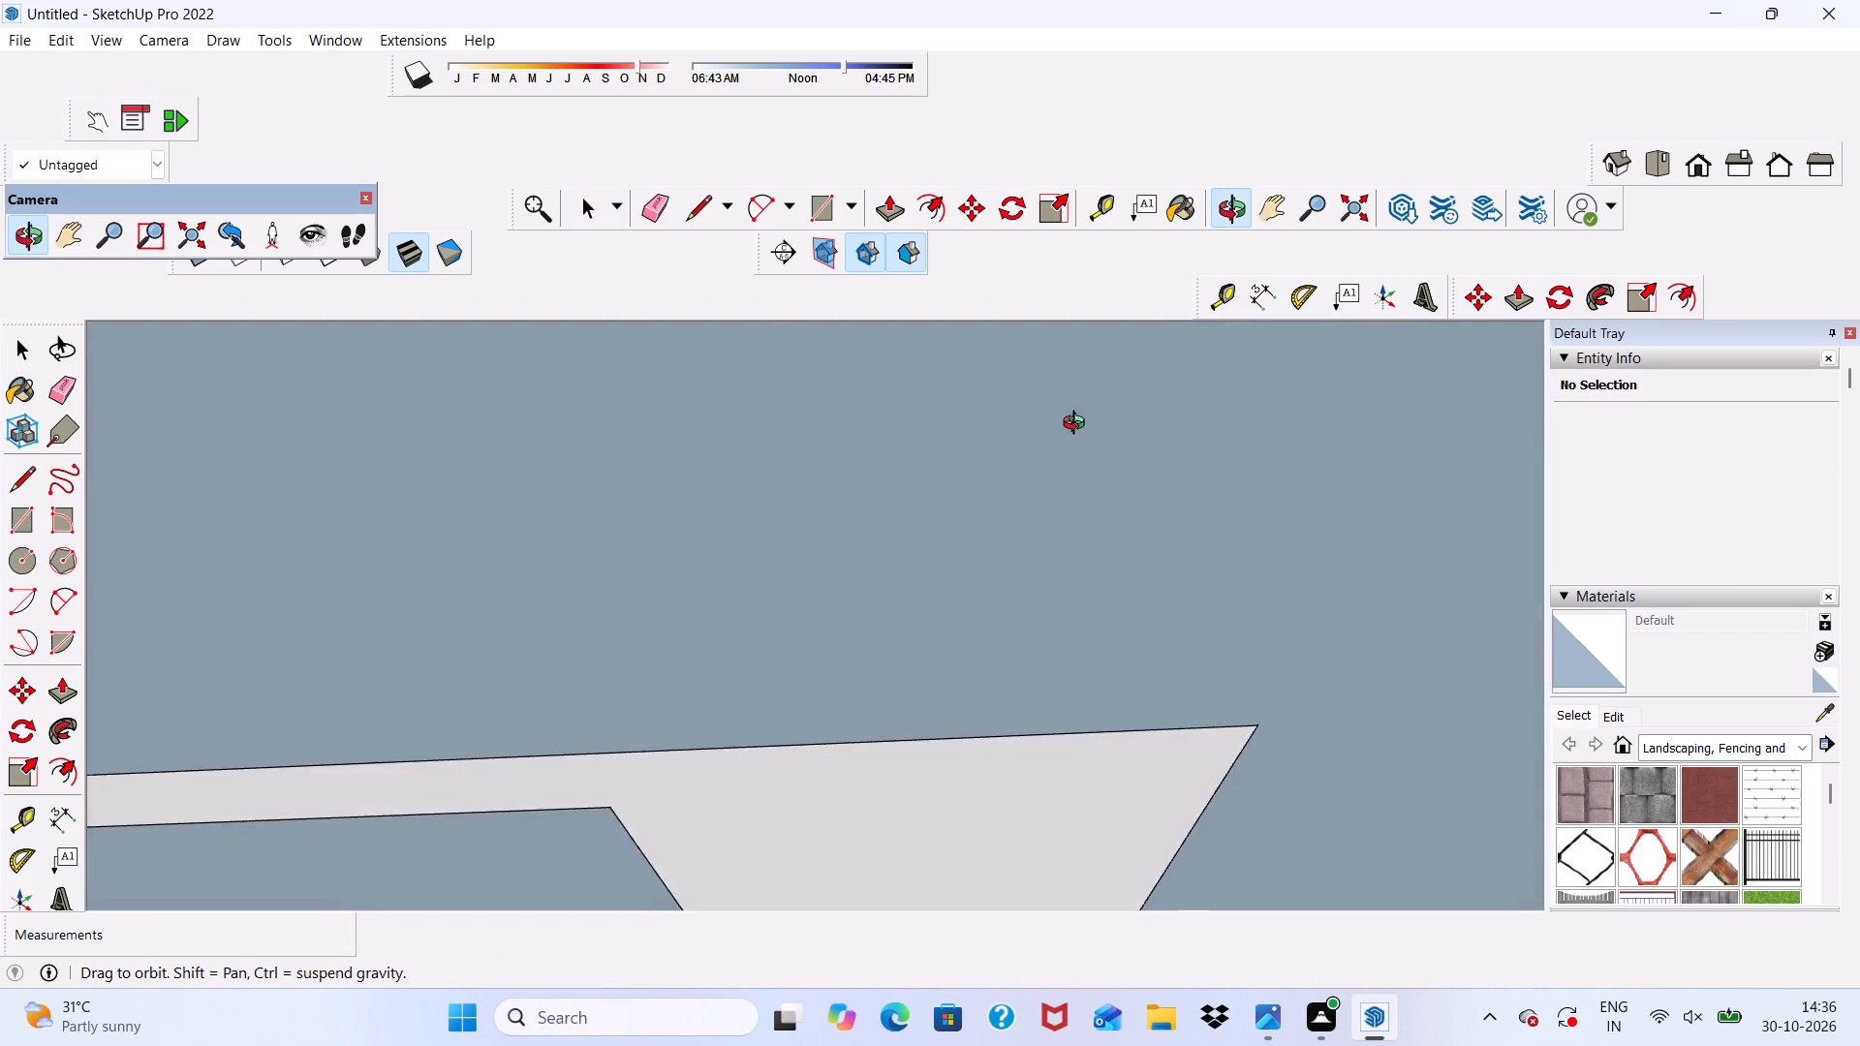
middle_drag(1078, 425, 1139, 581)
scroll(890, 623, up, 5)
scroll(834, 514, down, 9)
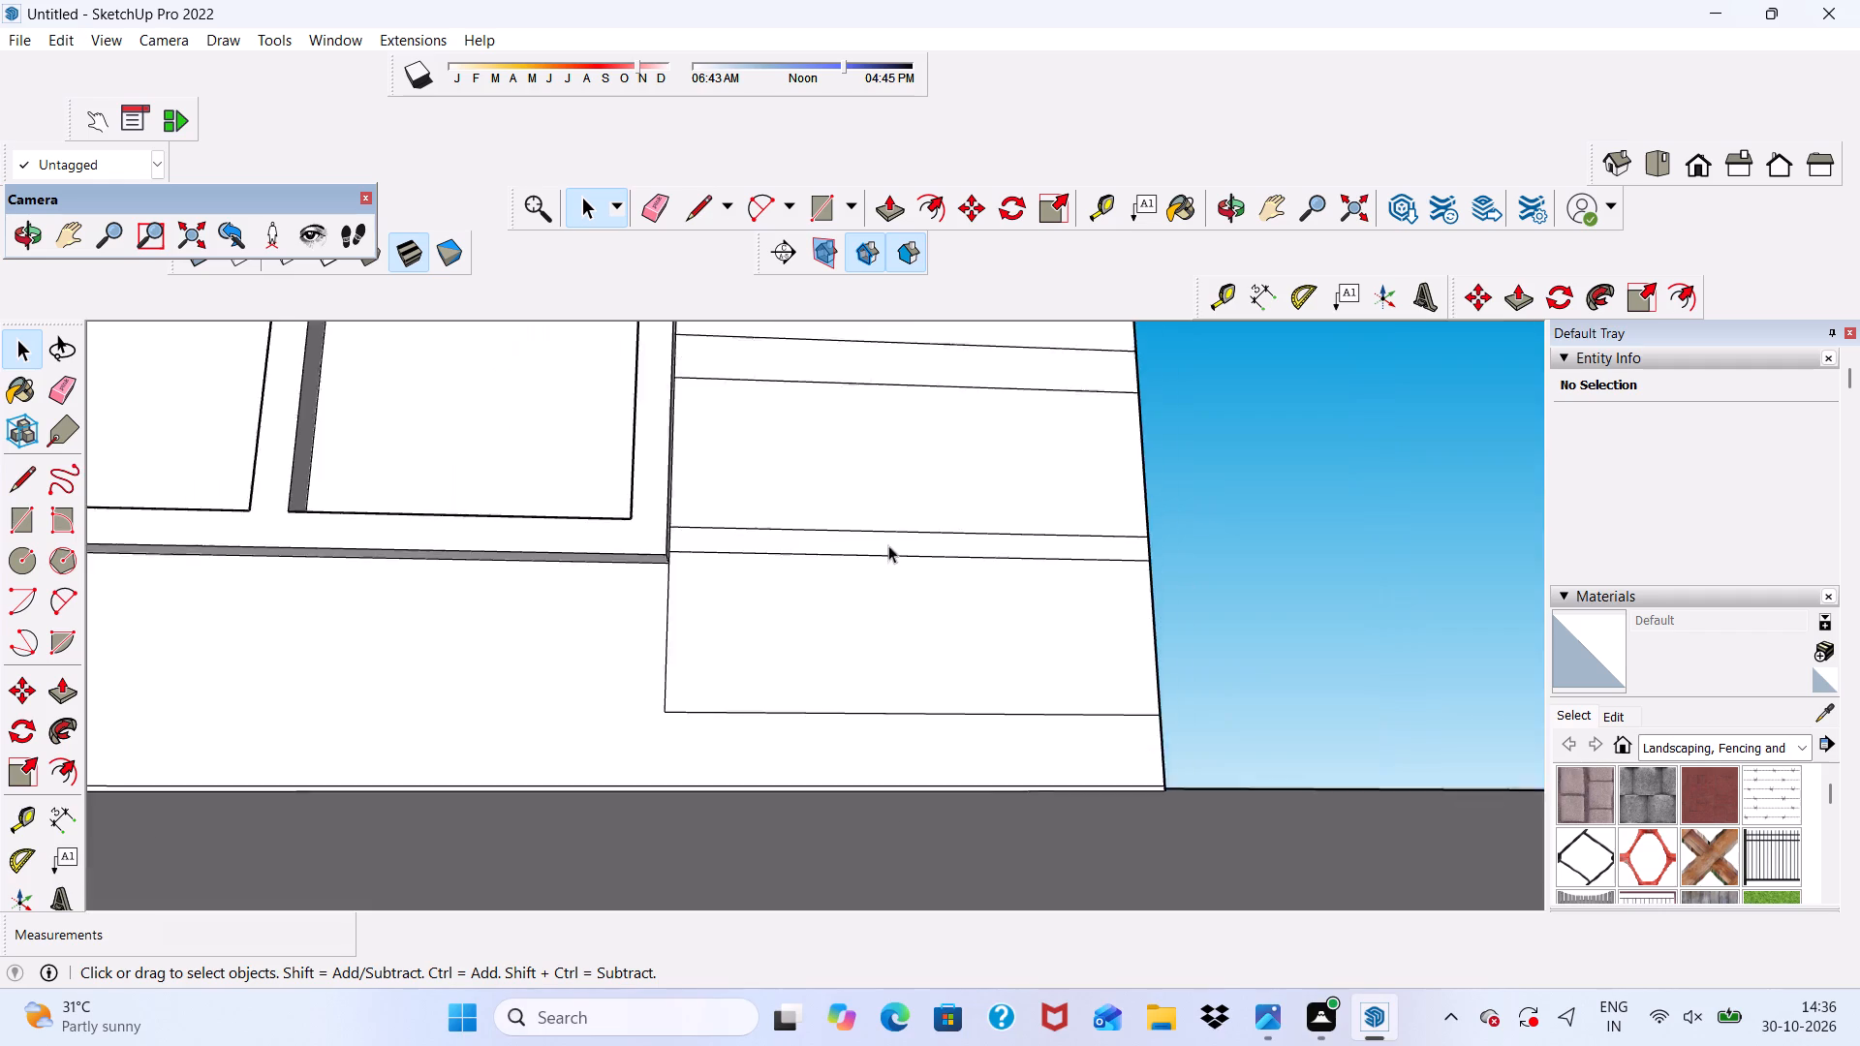
scroll(888, 545, down, 6)
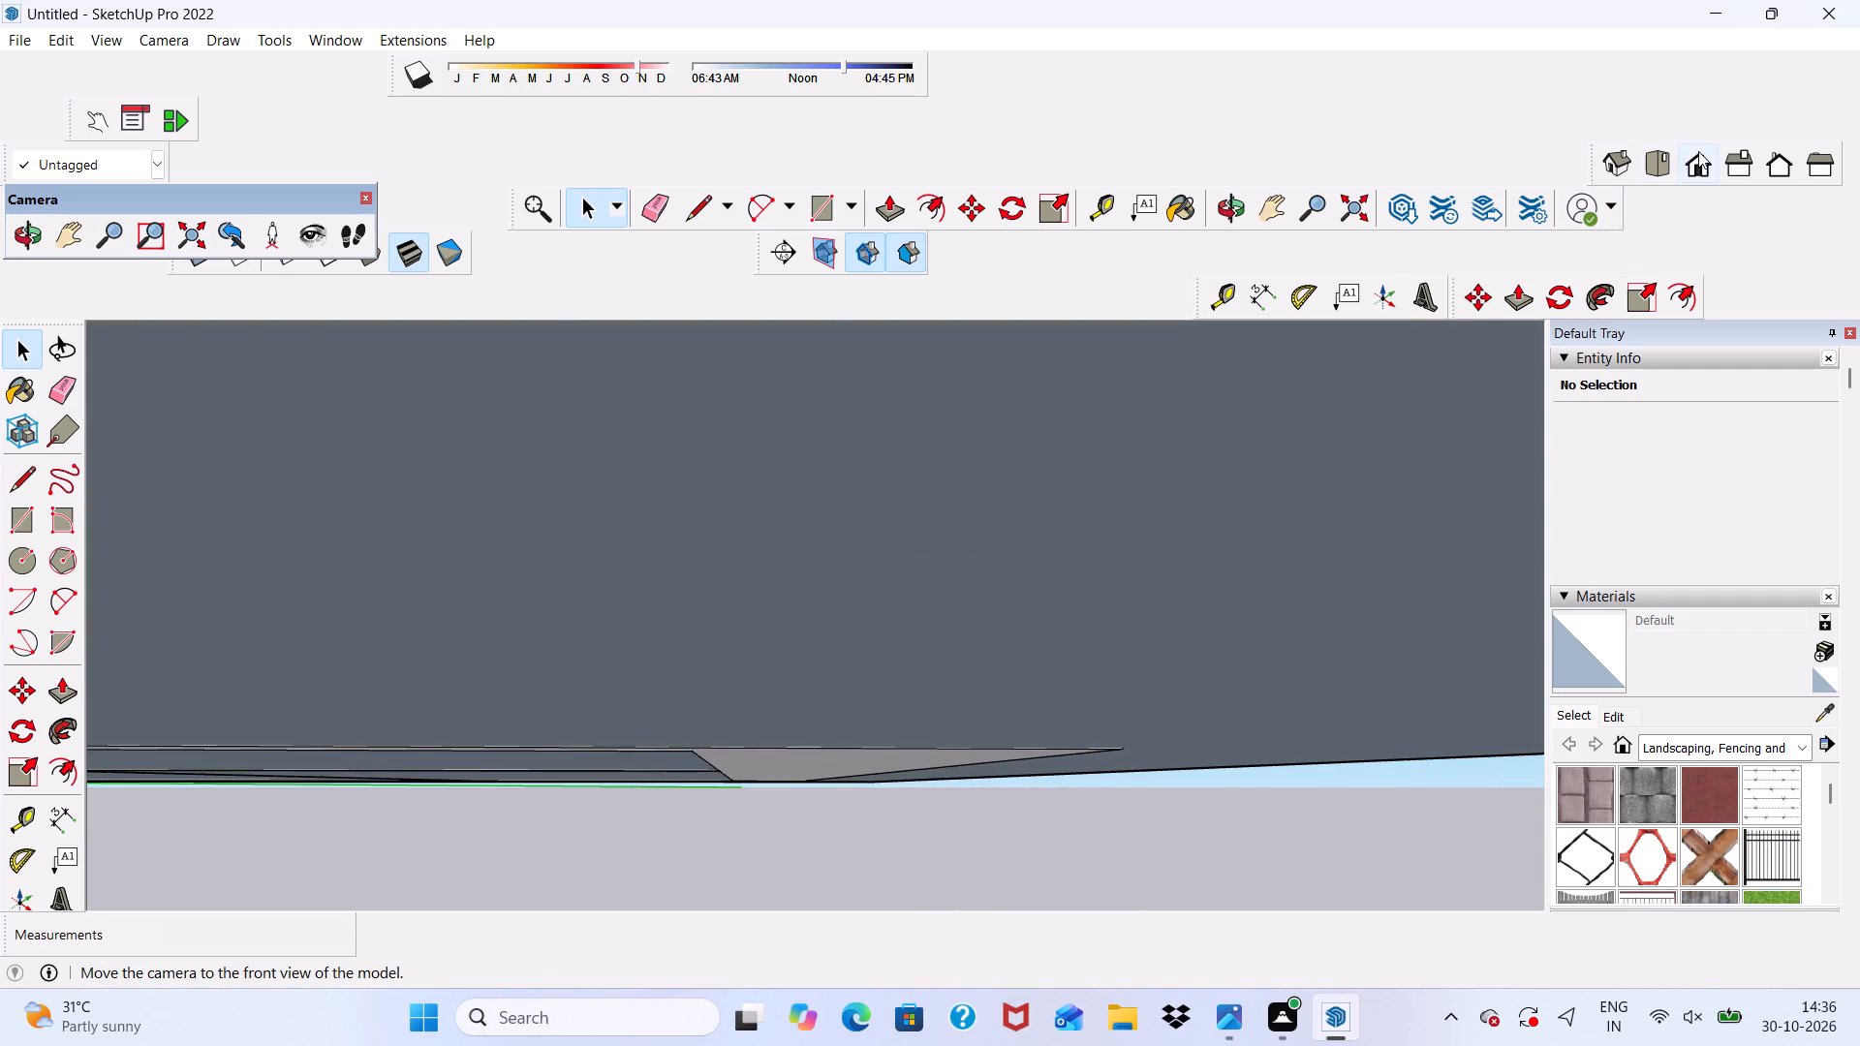
click(1698, 151)
scroll(709, 695, down, 12)
middle_drag(751, 766, 846, 730)
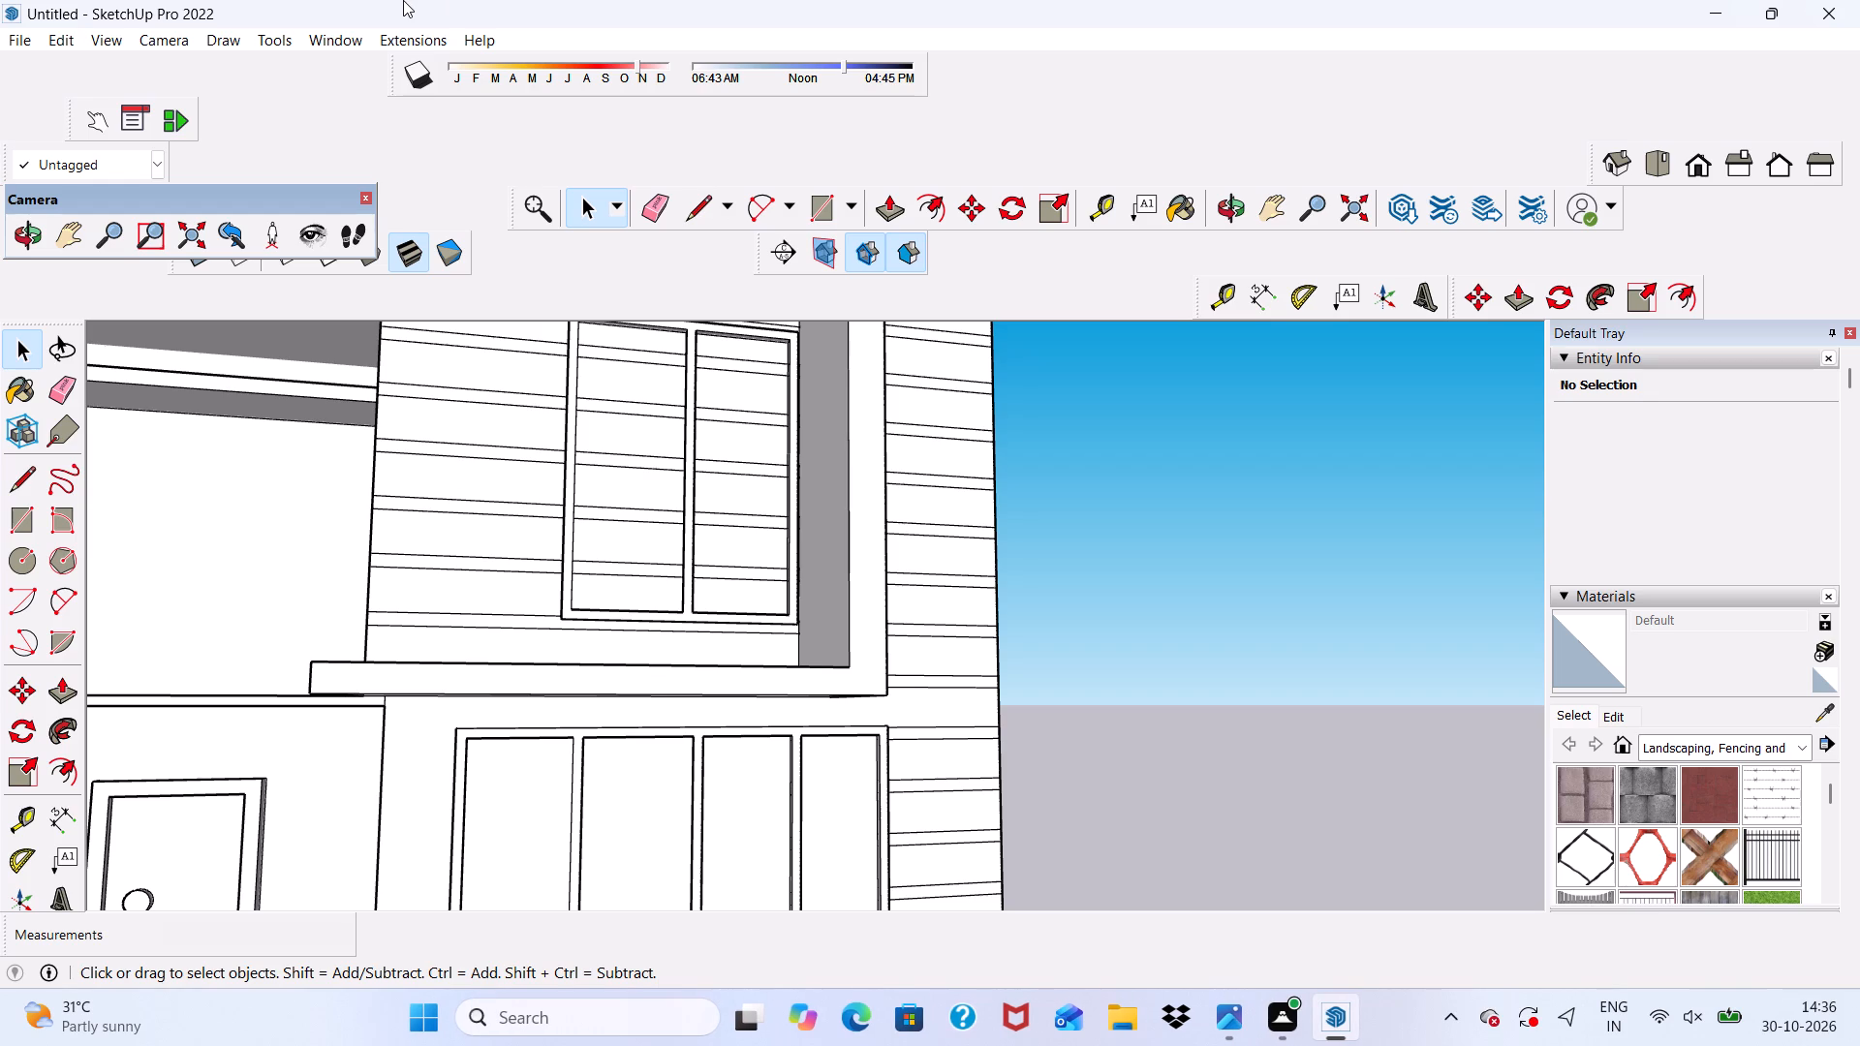
scroll(394, 12, down, 3)
scroll(424, 2, up, 1)
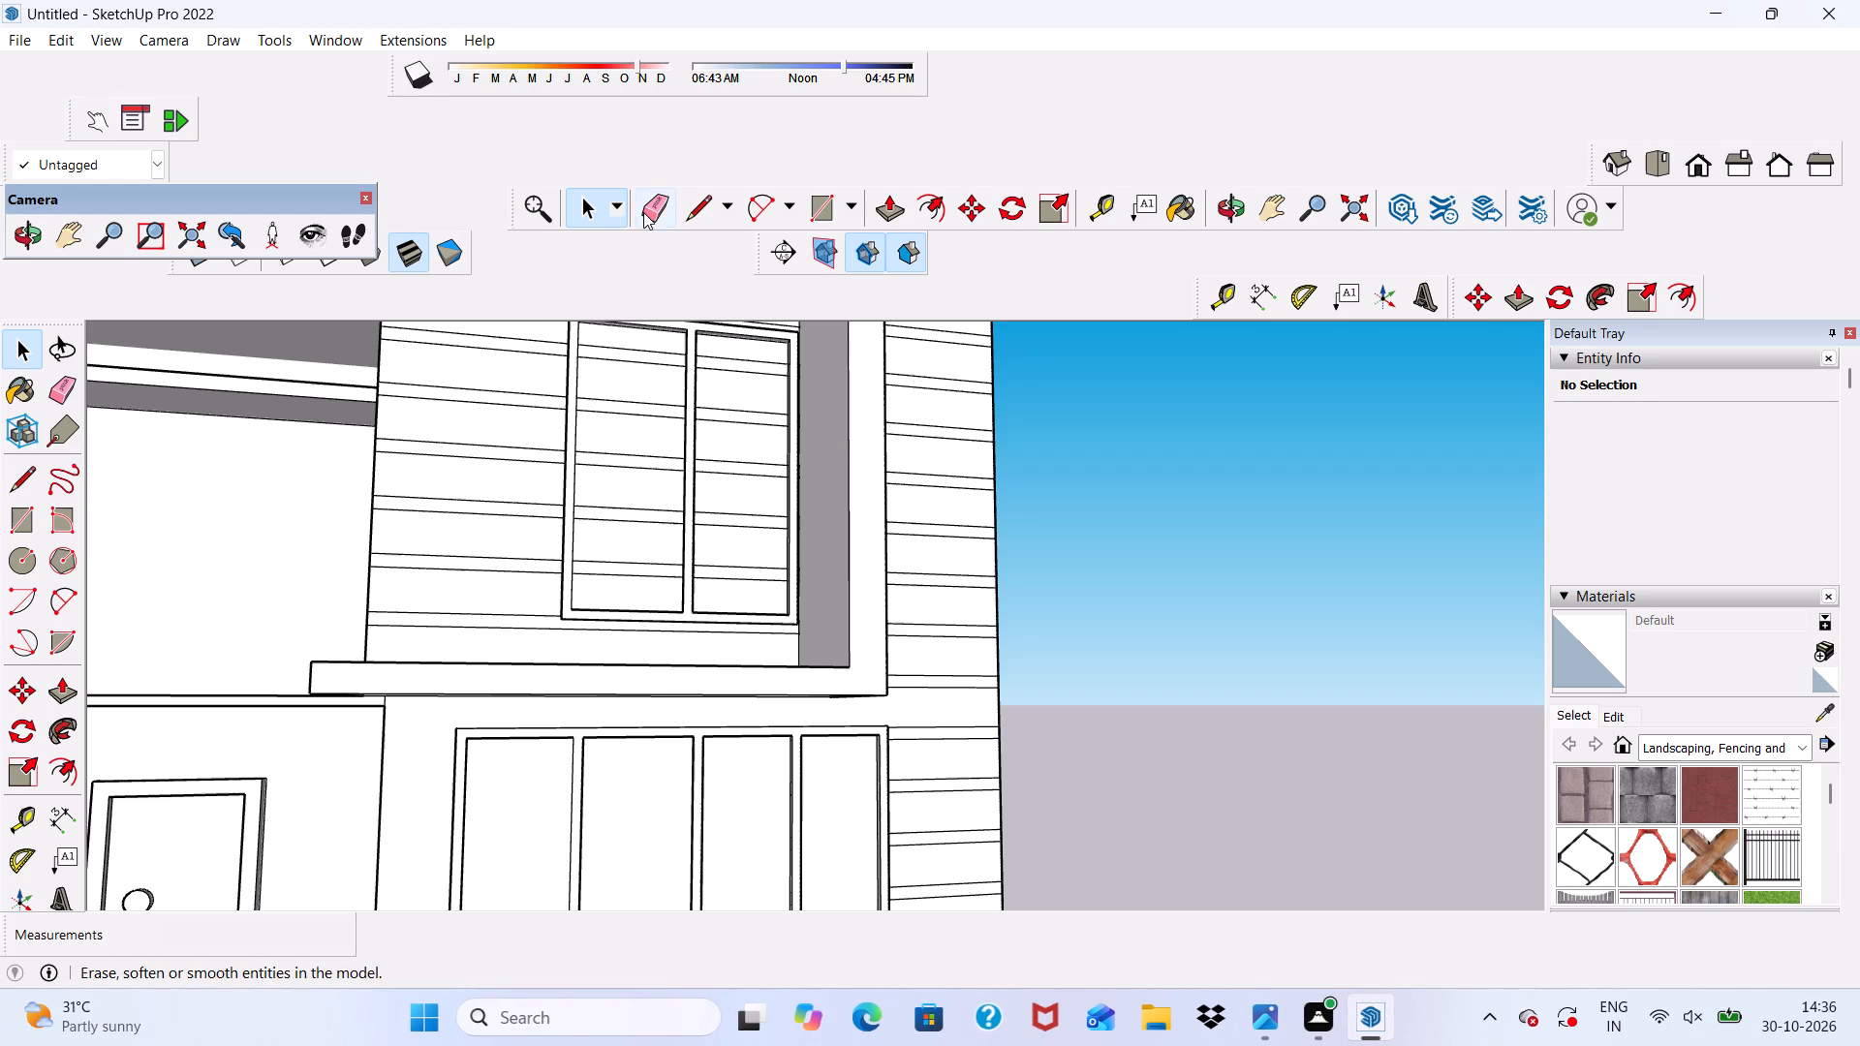
Erase the horizontal siding lines crossing the first pane of the upper-floor balcony window.
click(645, 209)
scroll(665, 319, down, 3)
middle_drag(667, 396, 484, 388)
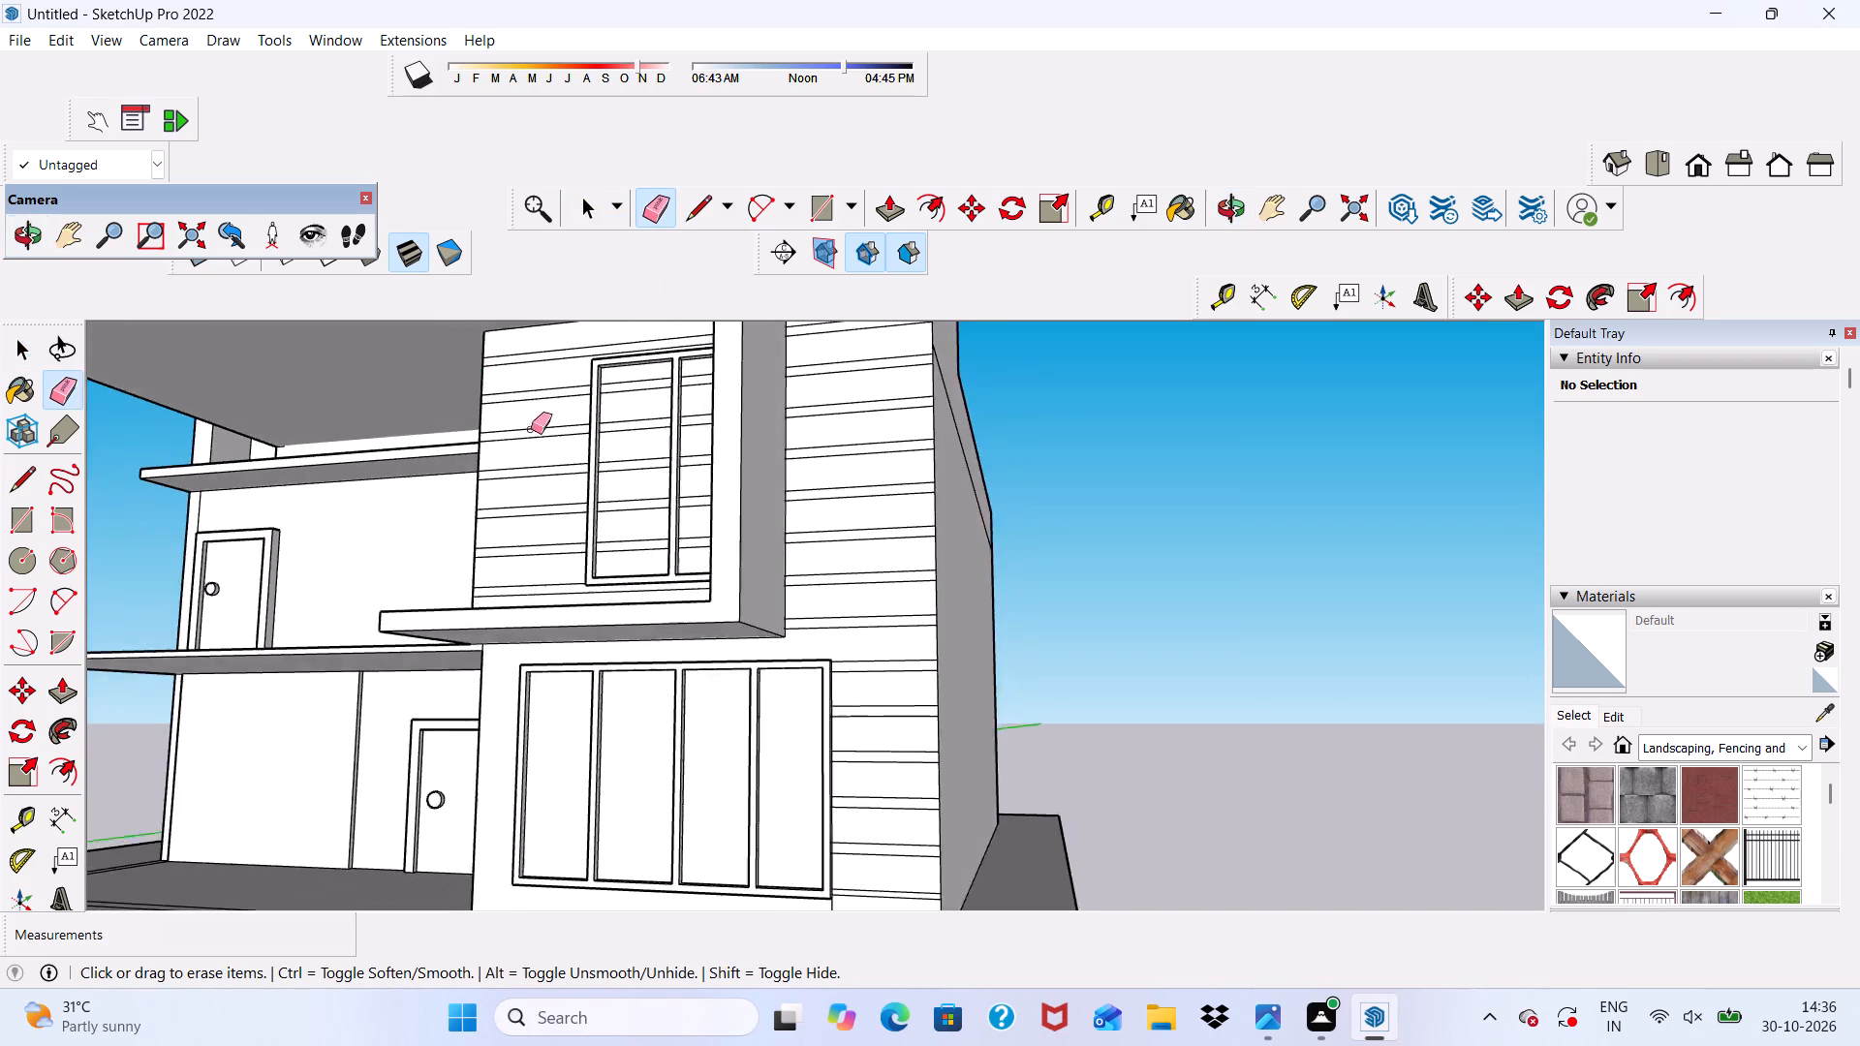
scroll(549, 434, up, 10)
scroll(650, 361, down, 10)
scroll(664, 350, up, 6)
scroll(736, 466, up, 6)
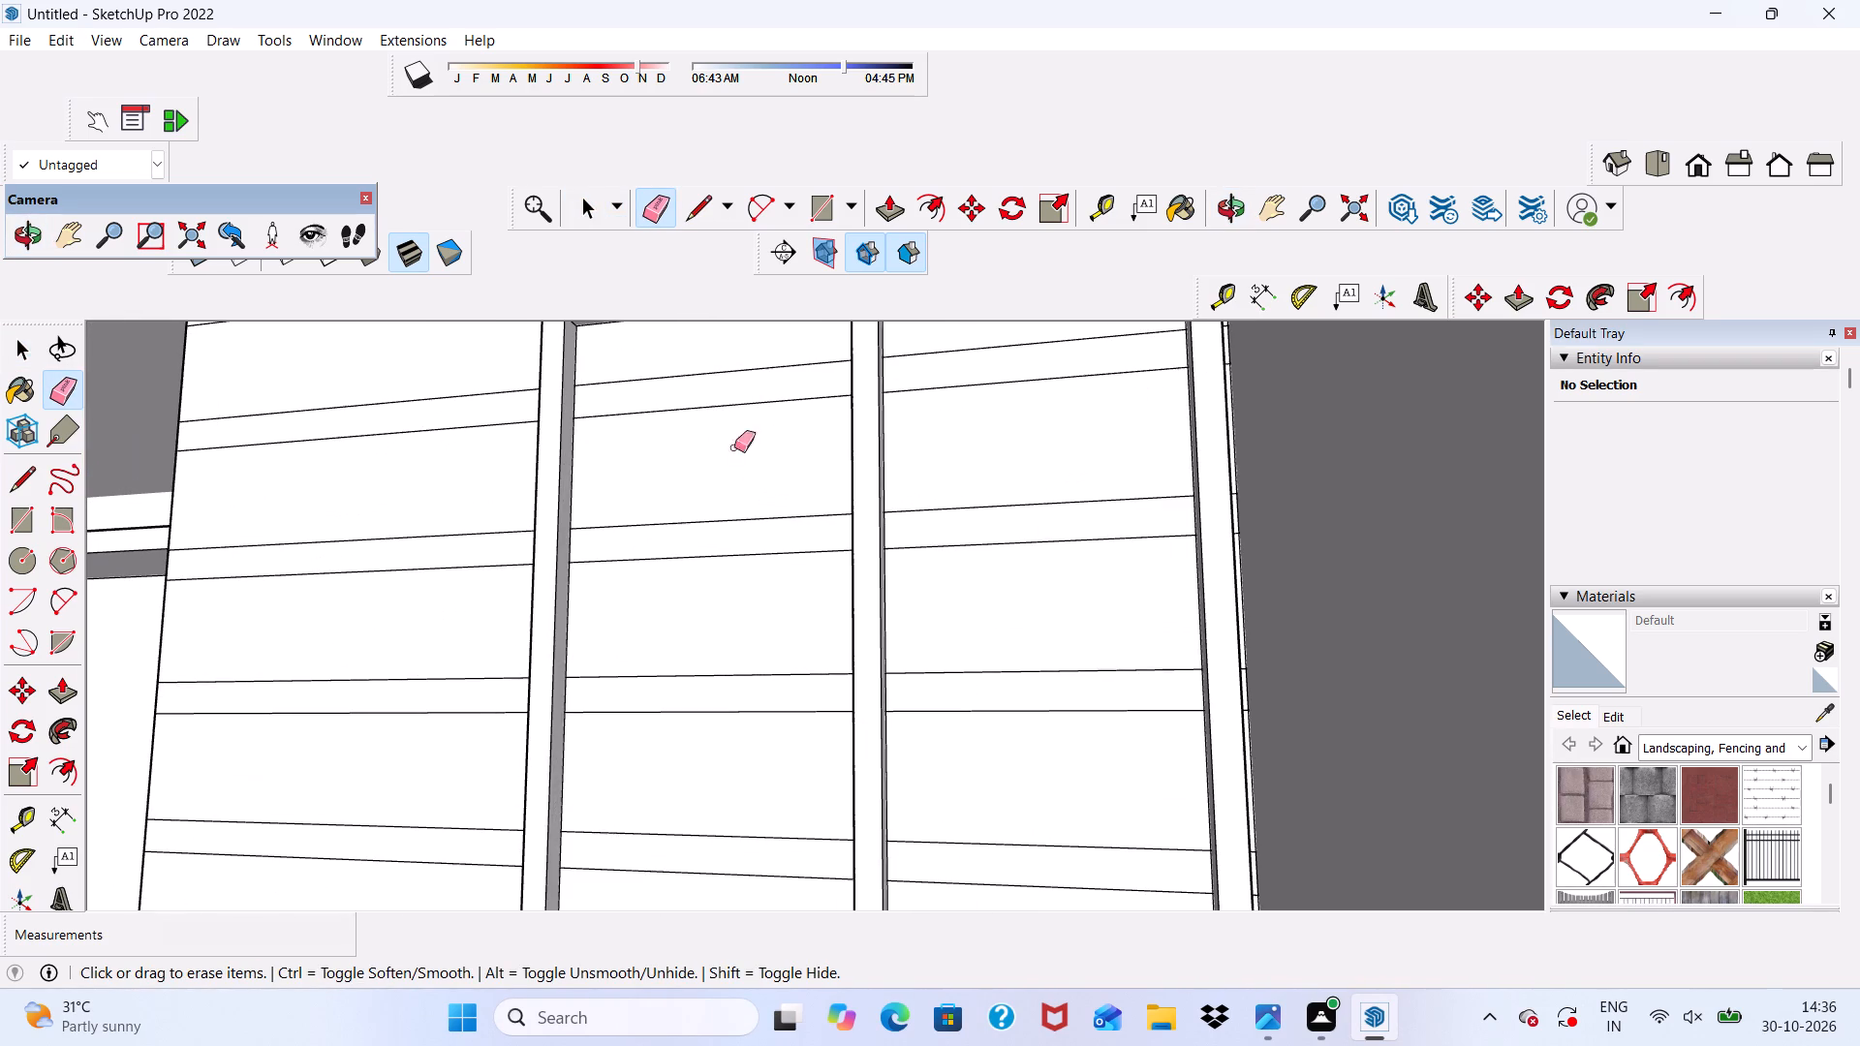
drag(719, 372, 709, 564)
drag(697, 516, 697, 556)
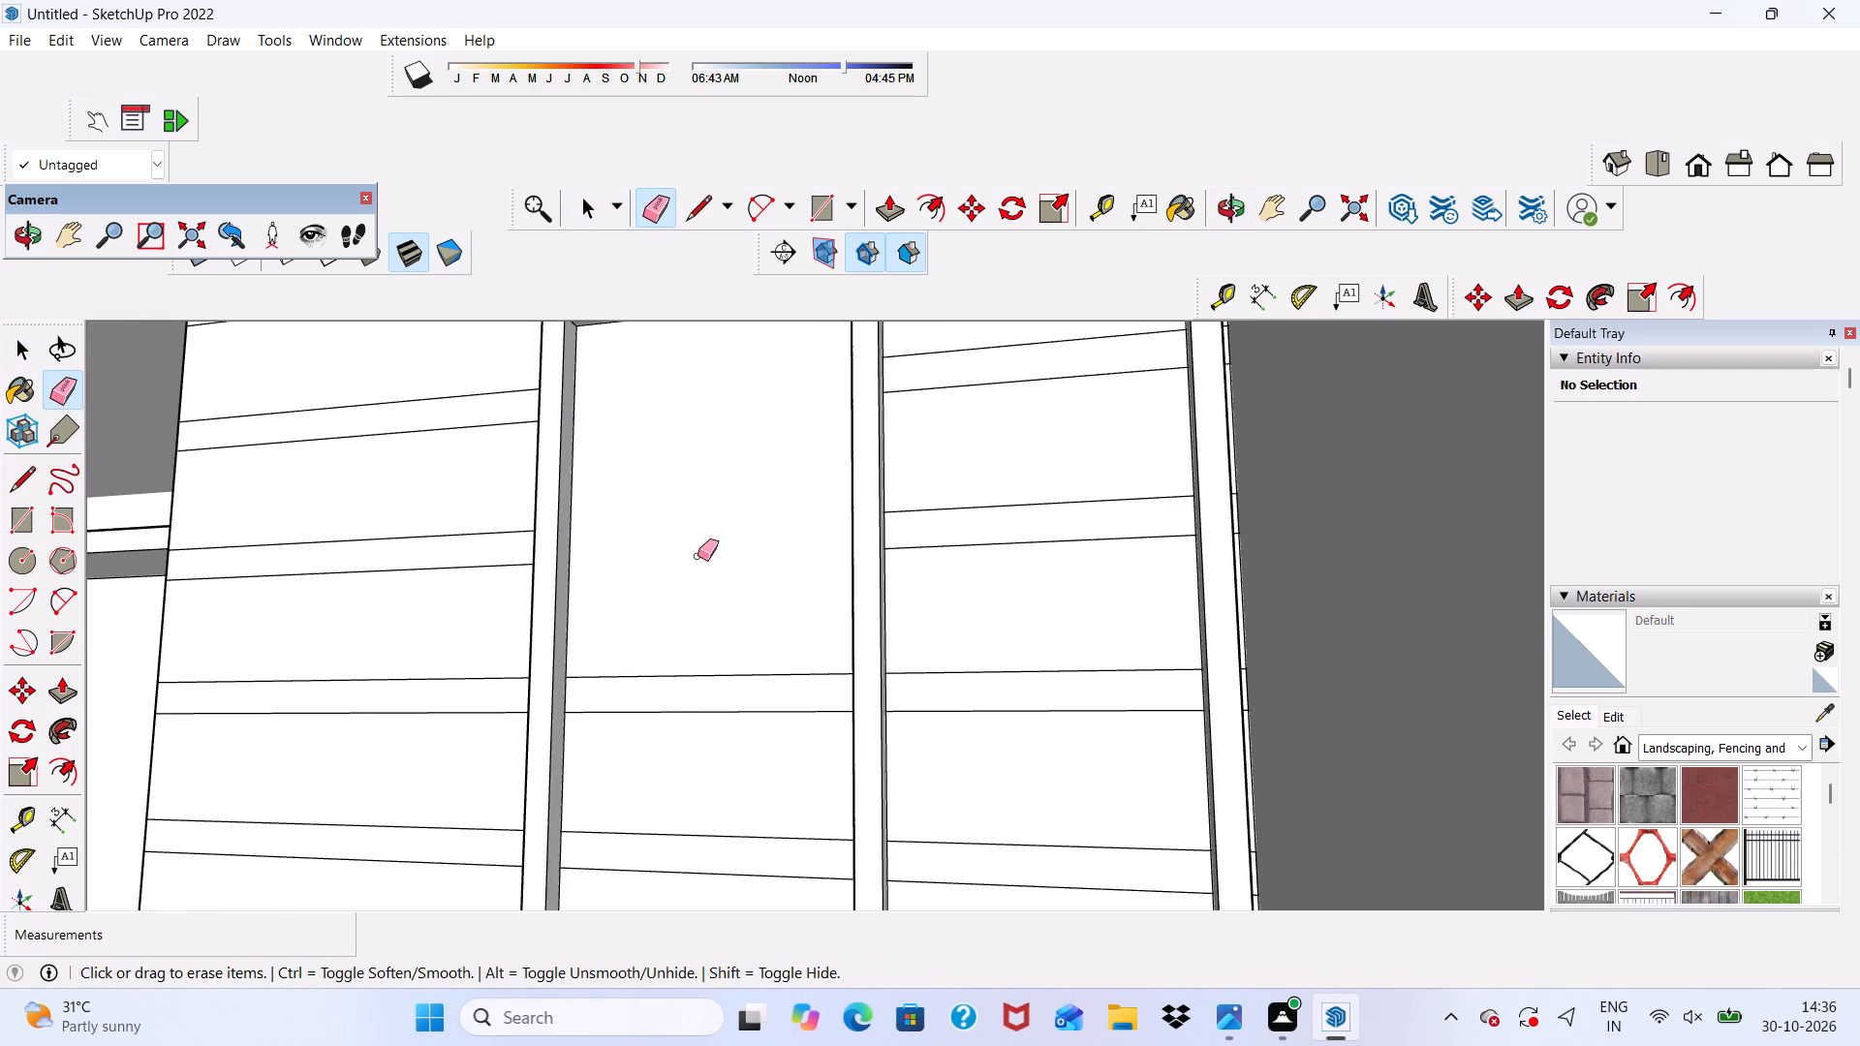
drag(697, 556, 665, 712)
scroll(714, 505, down, 5)
scroll(692, 582, up, 3)
scroll(675, 652, down, 7)
drag(675, 655, 676, 793)
Erase the horizontal siding lines crossing the second pane of the upper-floor balcony window.
scroll(849, 464, up, 5)
scroll(842, 464, down, 1)
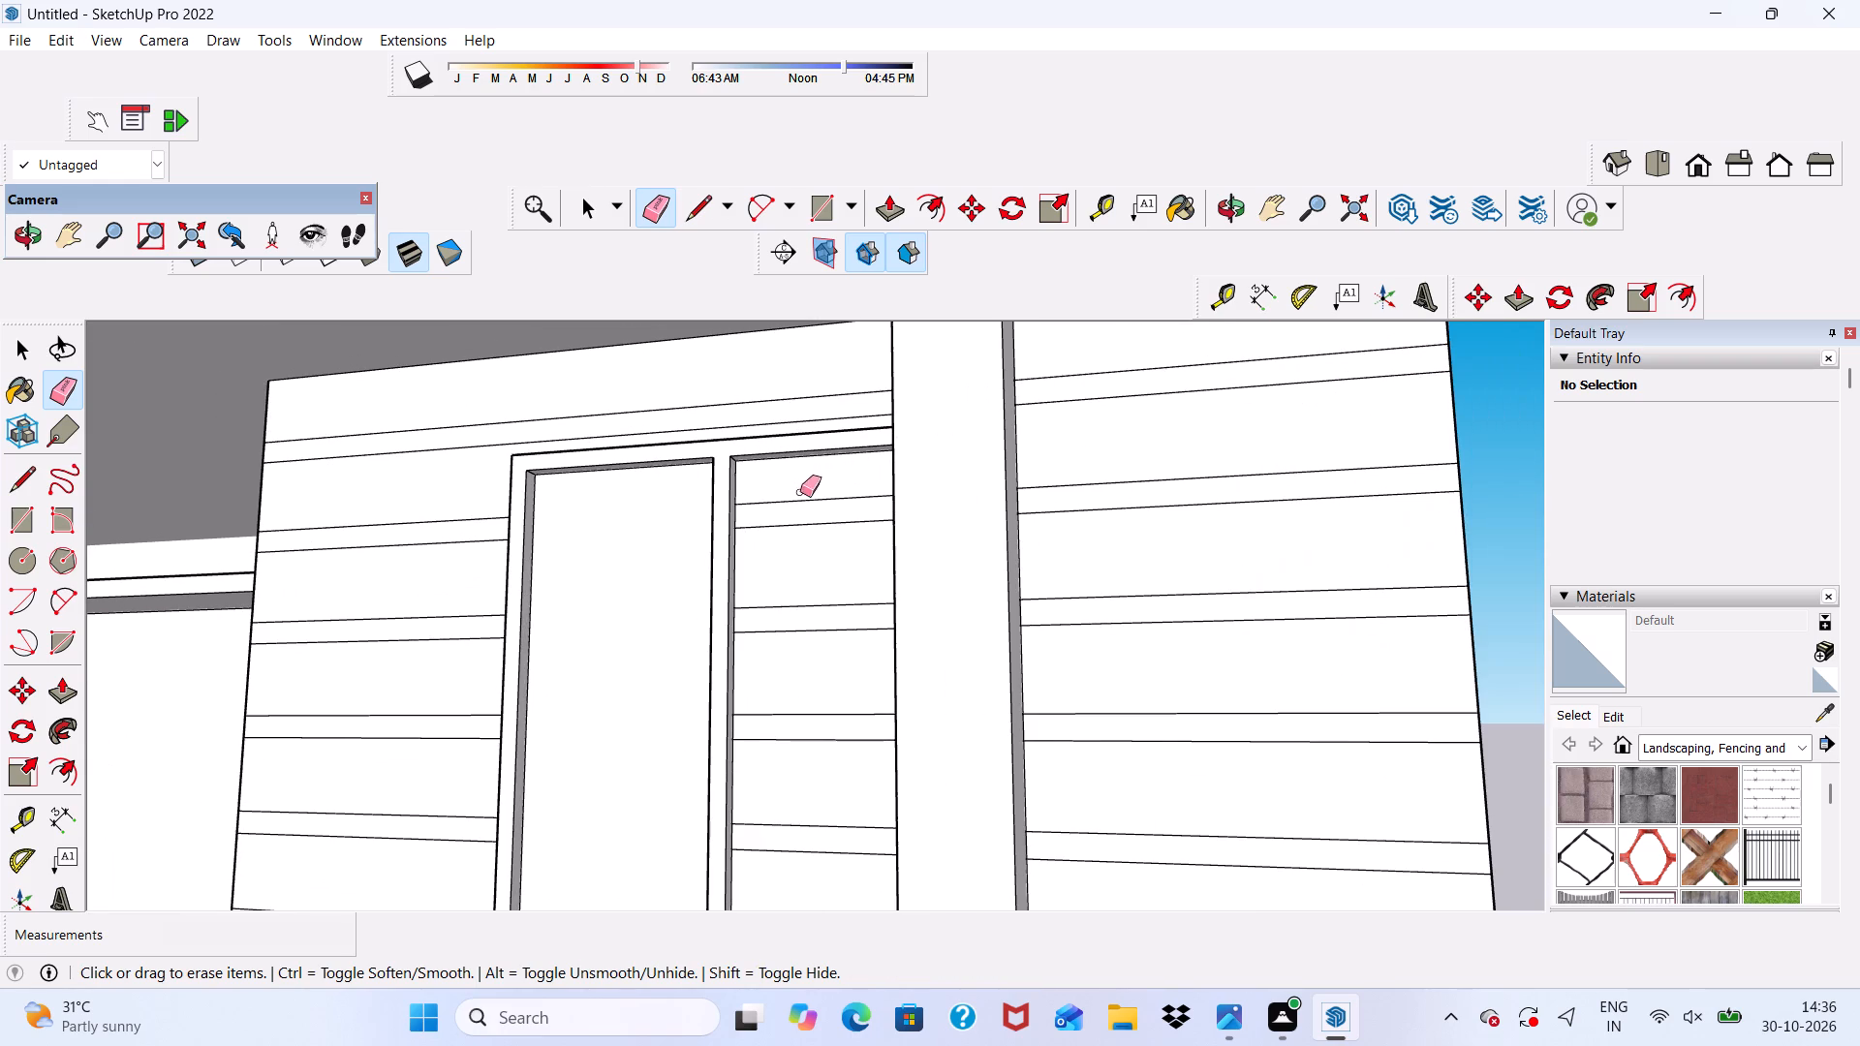
drag(800, 492, 803, 640)
drag(782, 537, 781, 779)
scroll(785, 519, down, 7)
scroll(784, 629, up, 1)
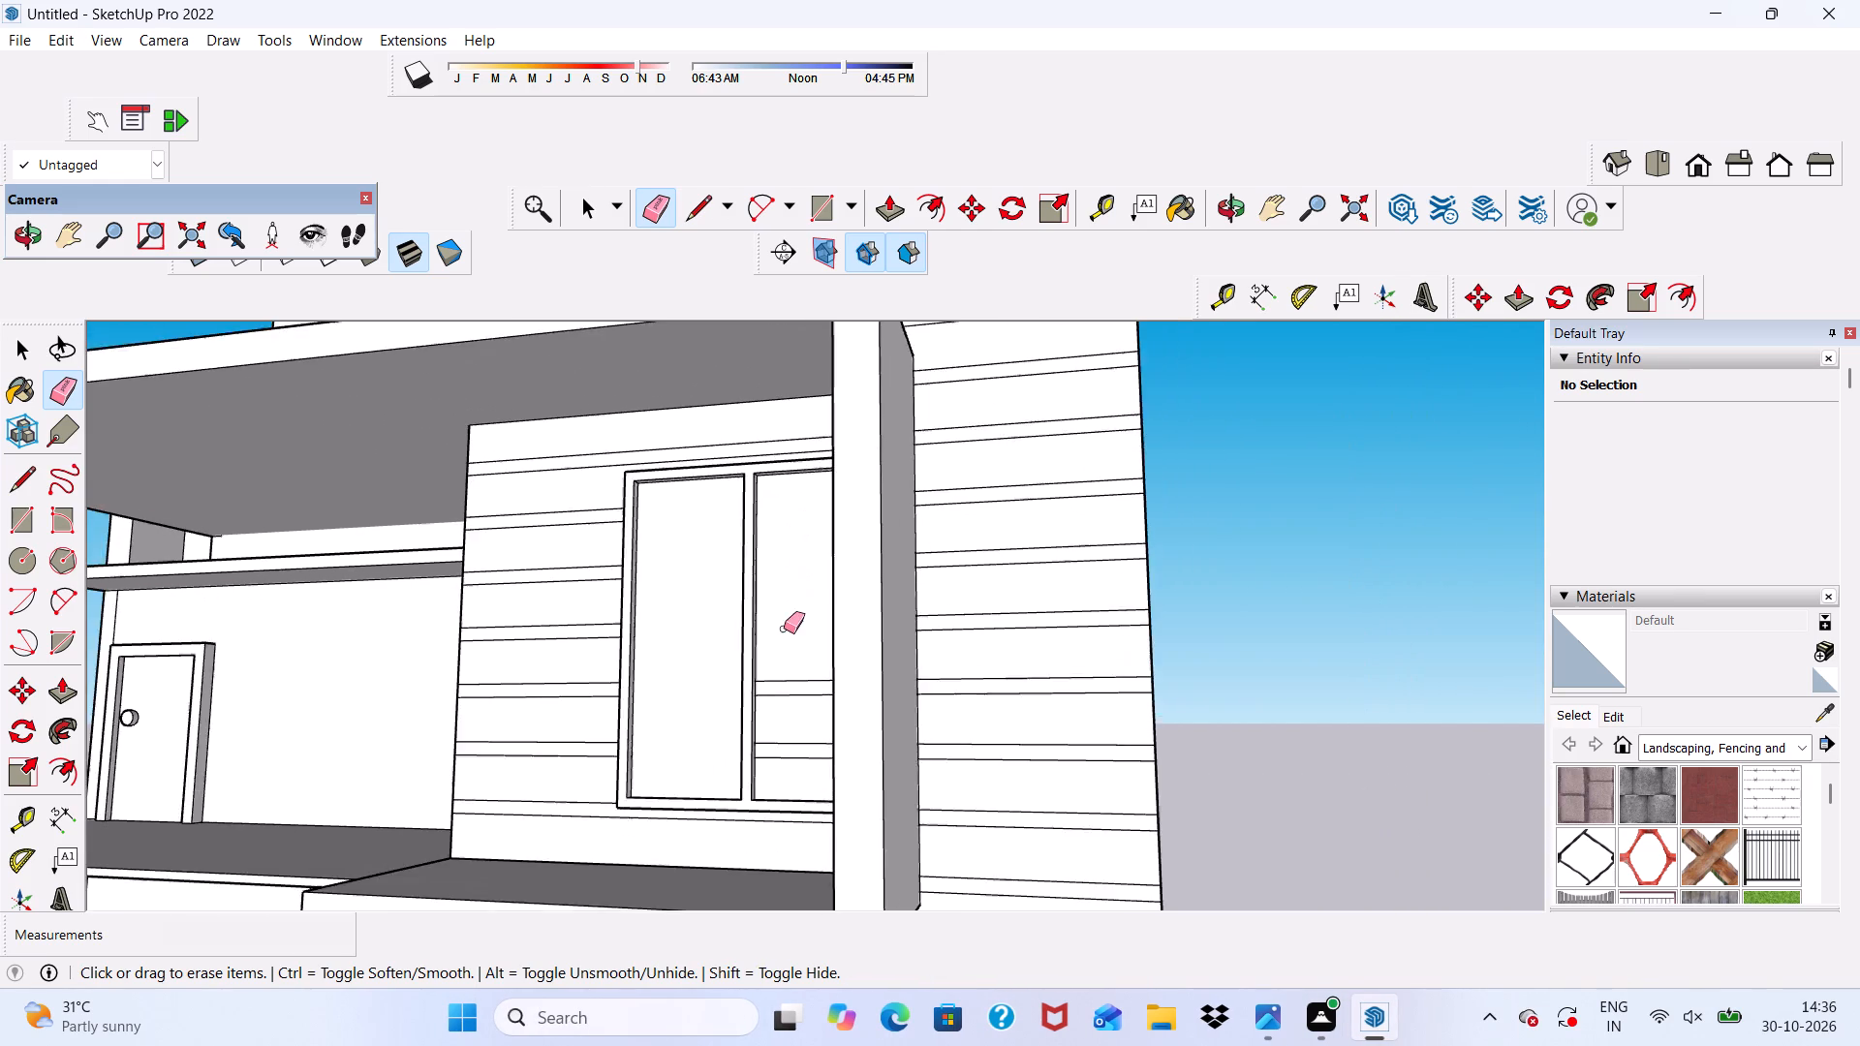
scroll(784, 629, up, 2)
drag(786, 656, 796, 782)
click(795, 783)
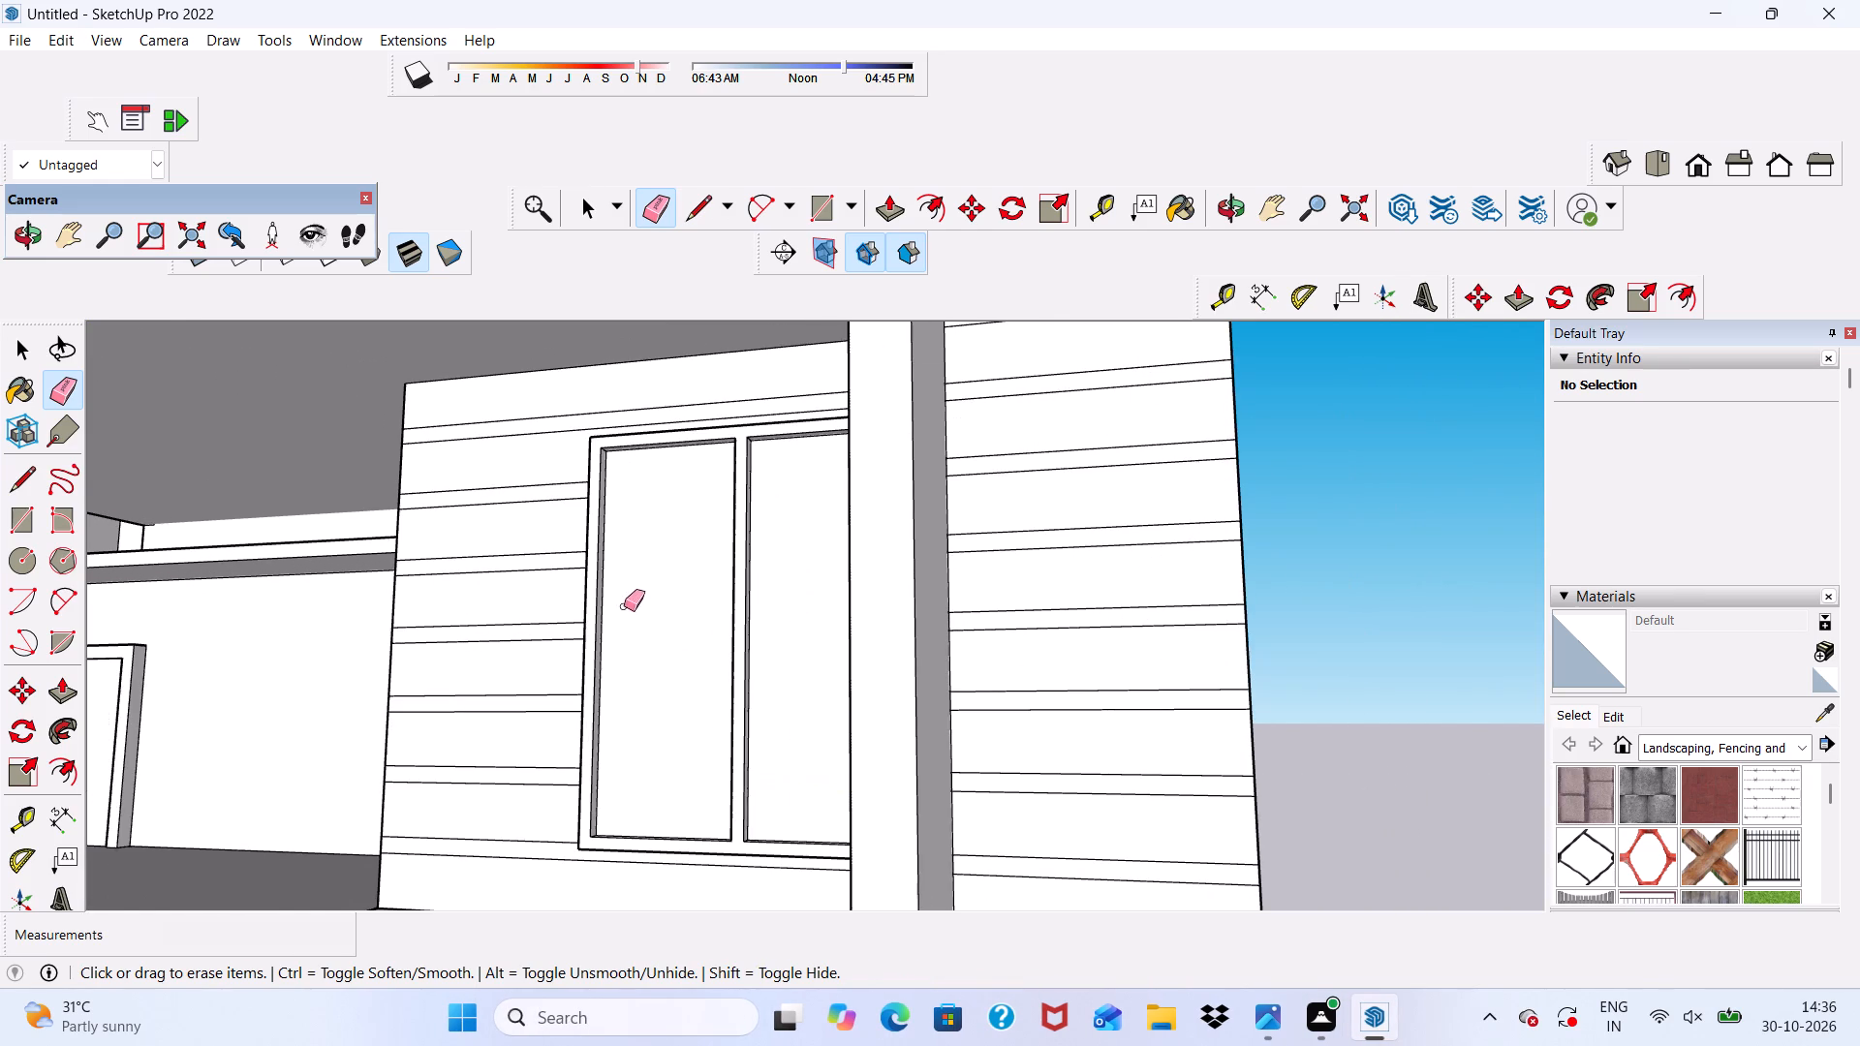
Erase all horizontal siding lines from the recessed balcony wall above, beside and below the upper-floor window.
scroll(569, 575, down, 1)
middle_drag(528, 564, 649, 583)
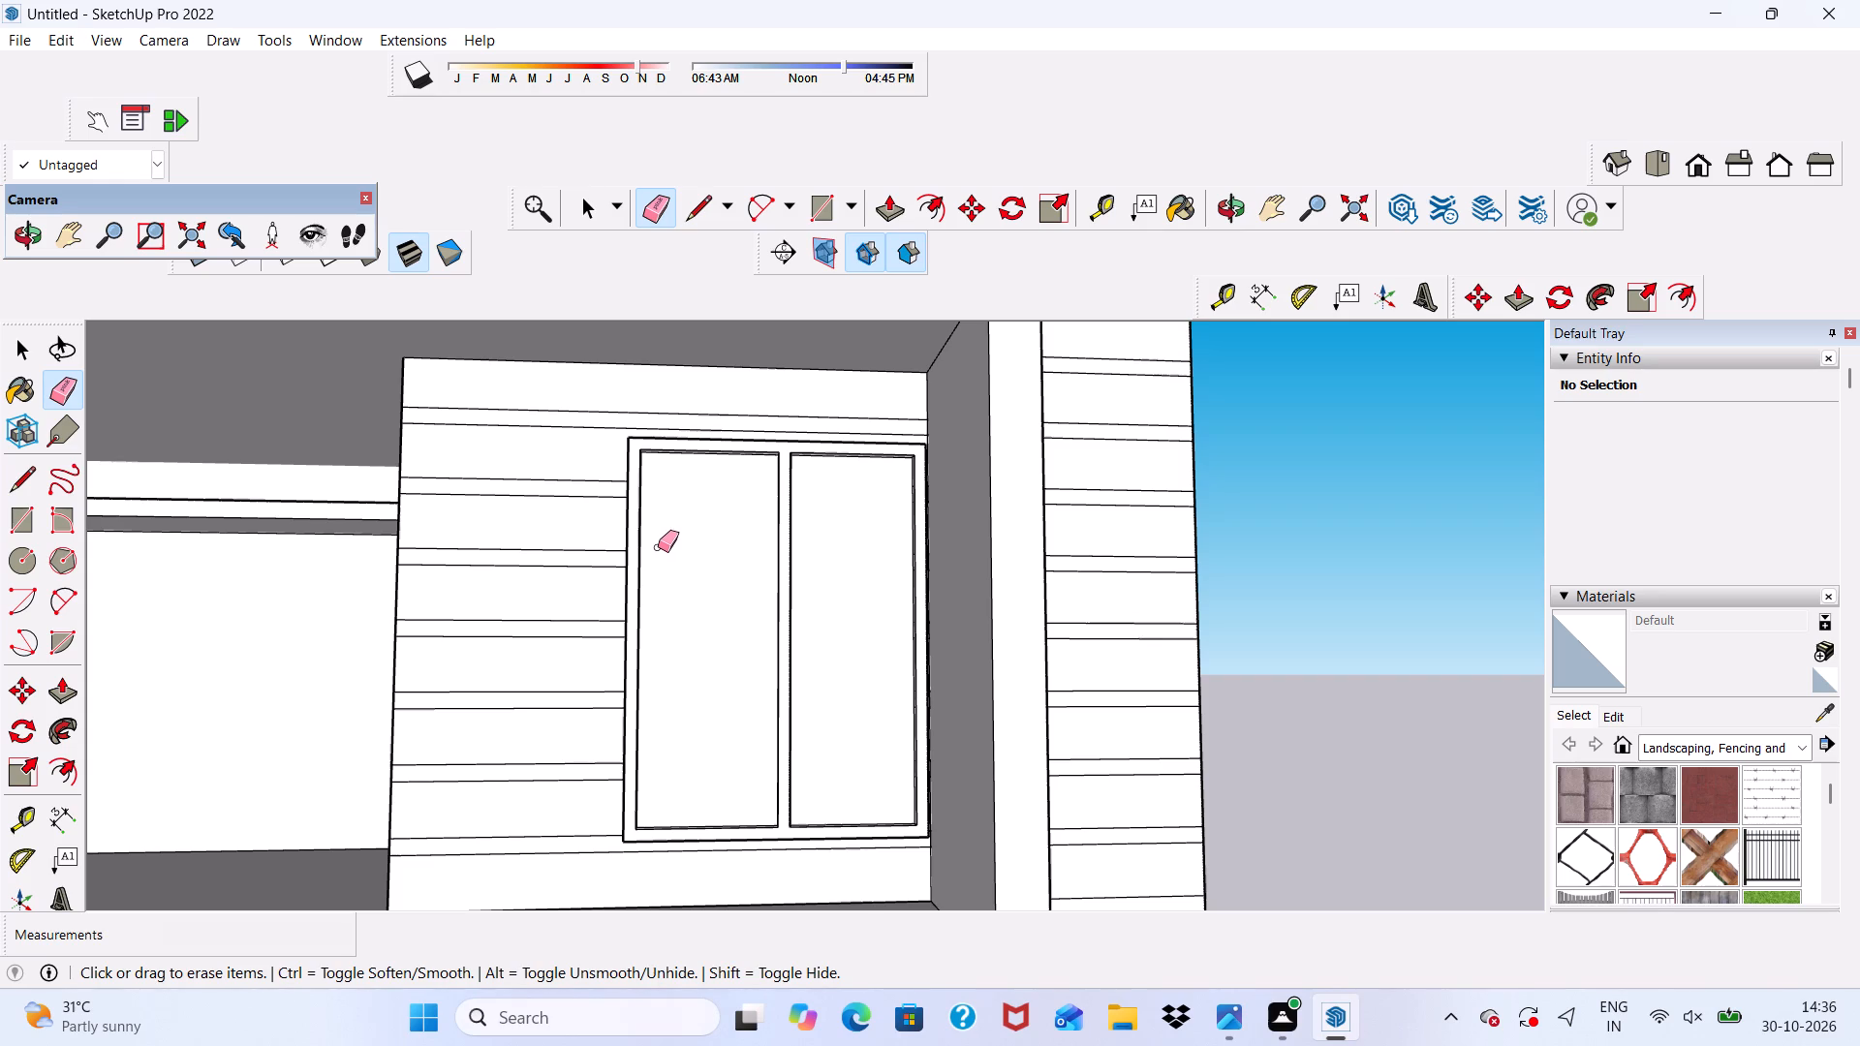
scroll(547, 490, down, 6)
middle_drag(592, 513, 577, 558)
scroll(530, 480, up, 6)
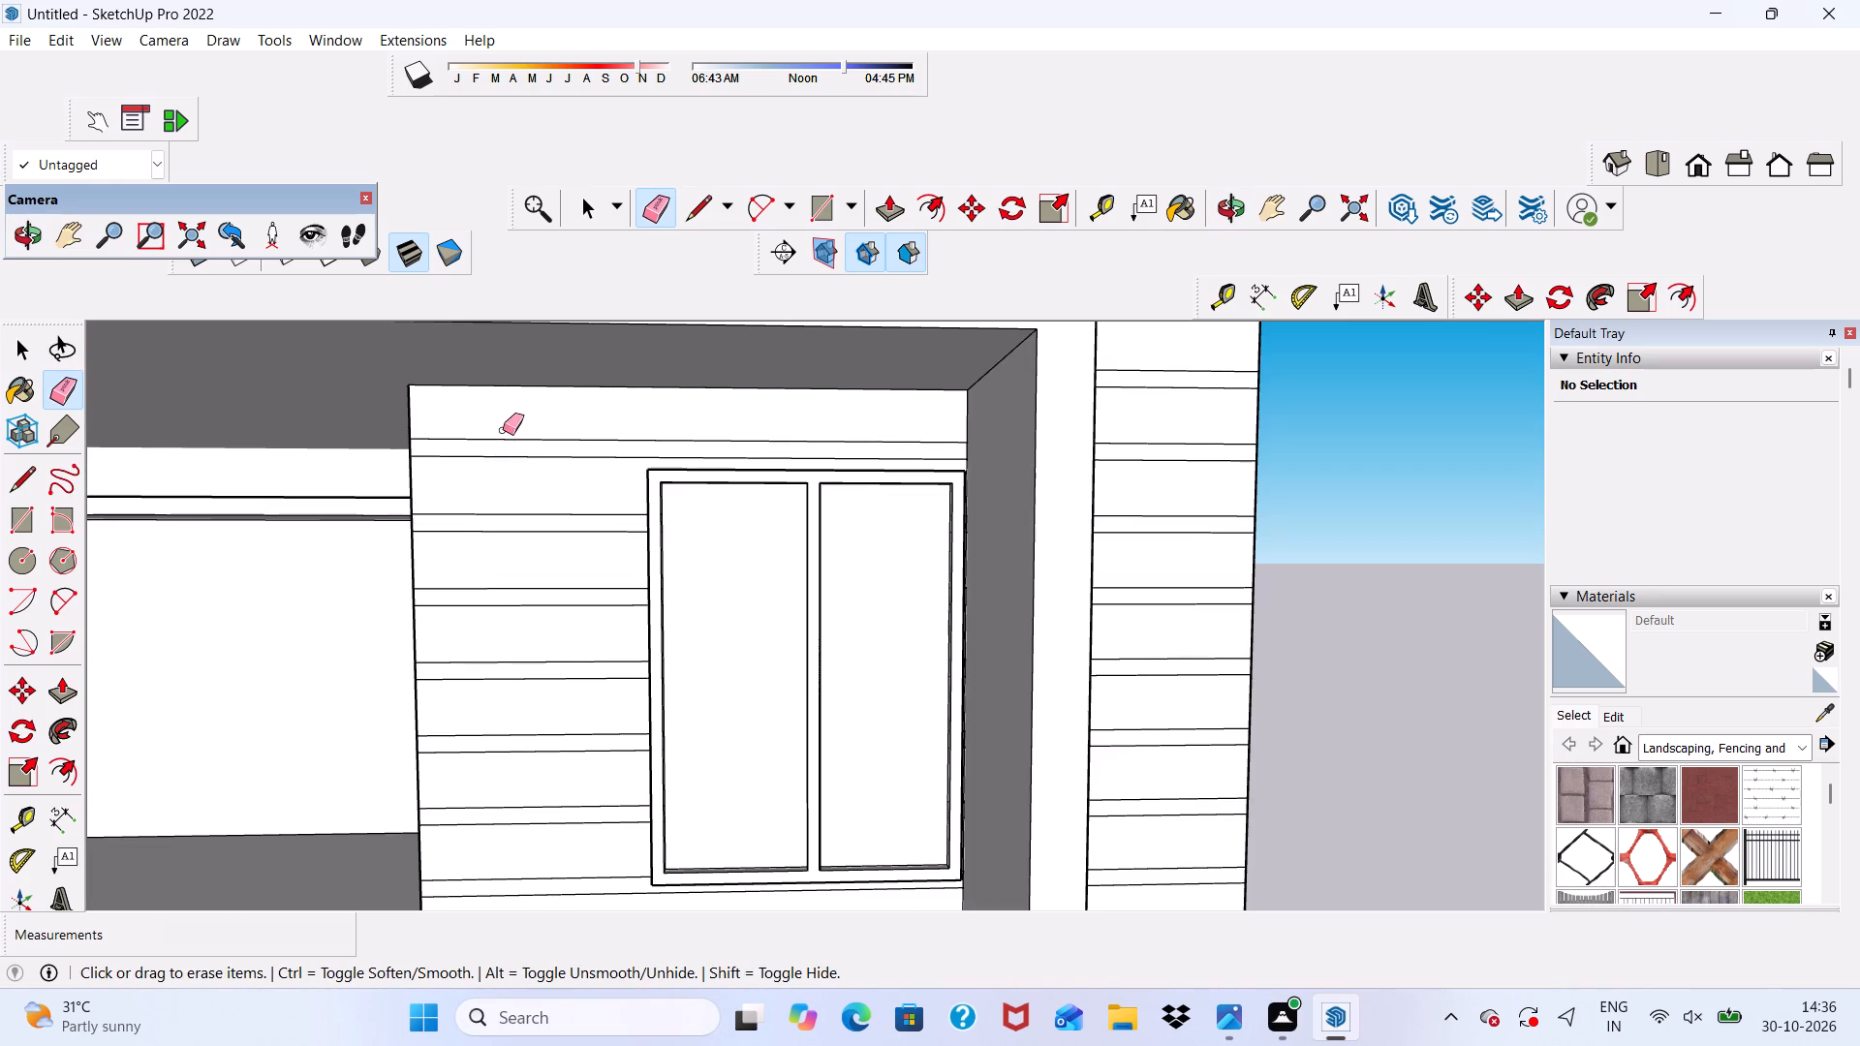
drag(503, 430, 502, 583)
drag(501, 566, 511, 645)
scroll(551, 436, down, 8)
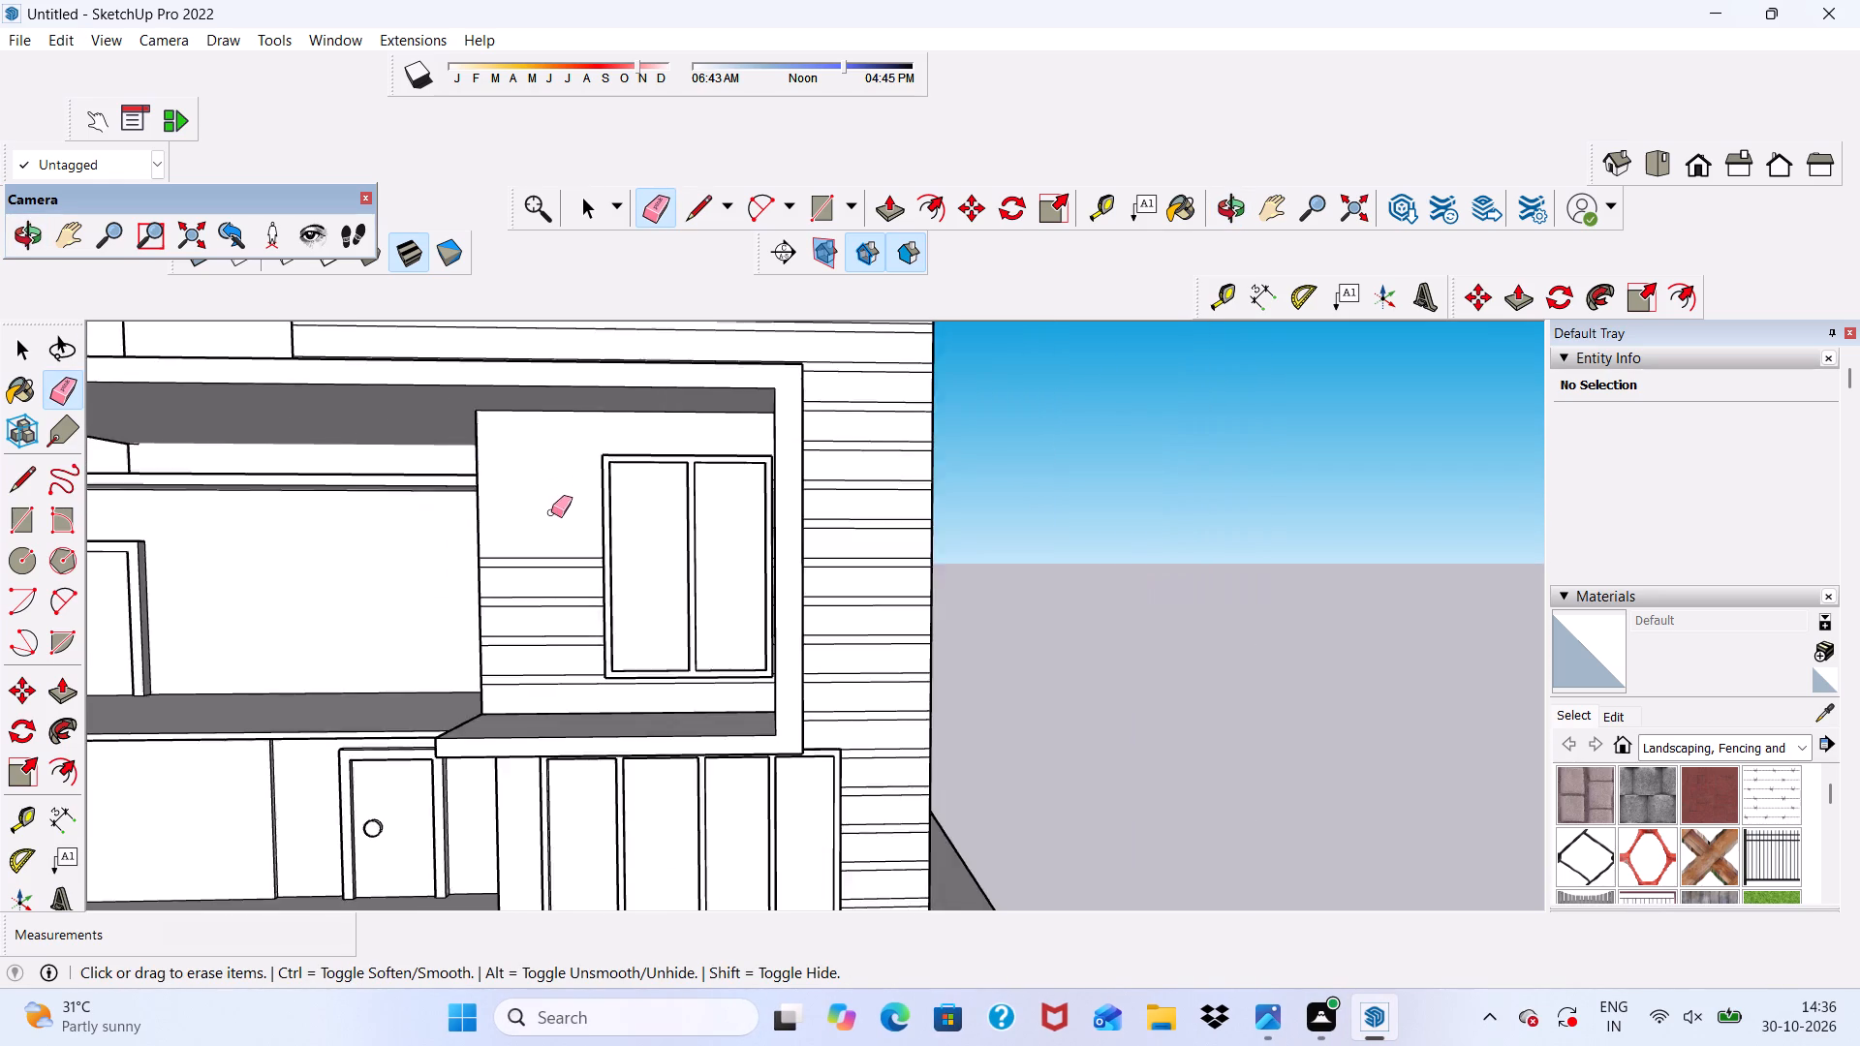
scroll(551, 508, up, 2)
drag(551, 506, 530, 703)
drag(530, 541, 537, 585)
middle_drag(531, 583, 573, 515)
scroll(535, 428, up, 1)
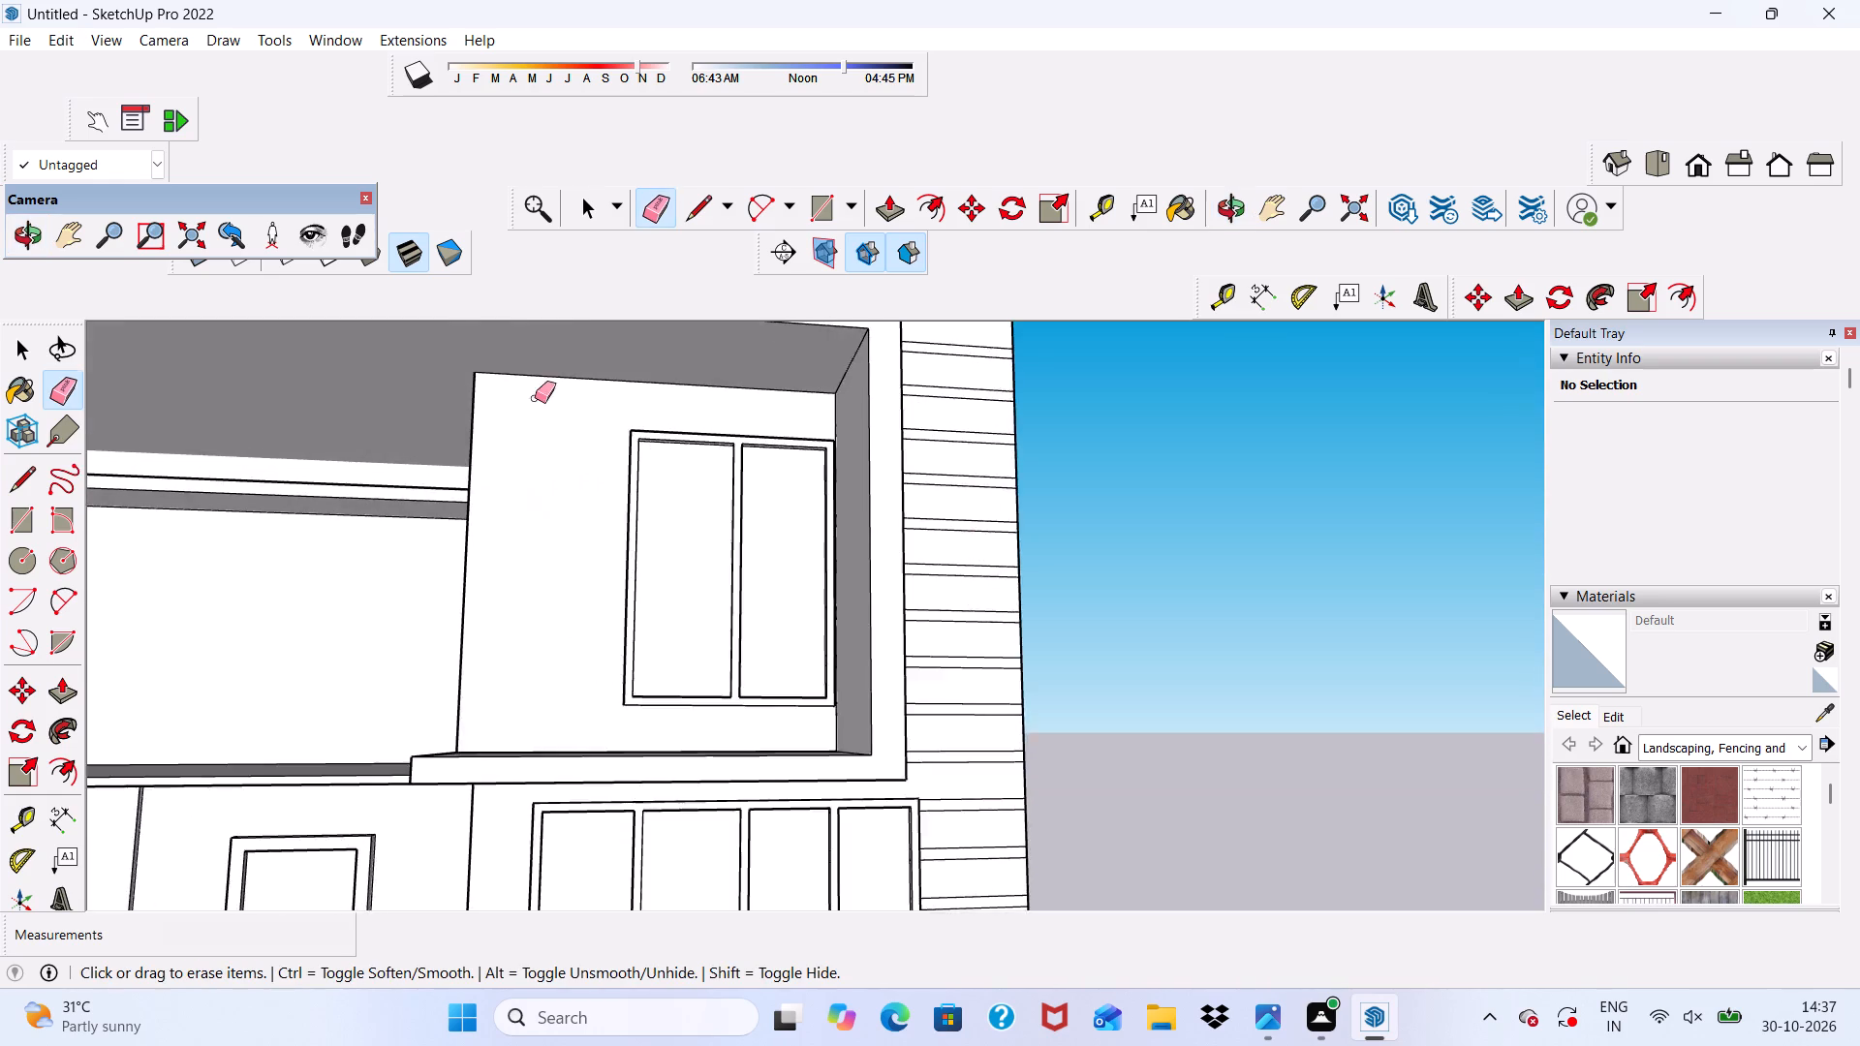
Examine the cleaned facade from the front and from below, around the balcony frame and the siding strip.
scroll(538, 407, down, 7)
middle_drag(629, 475, 601, 493)
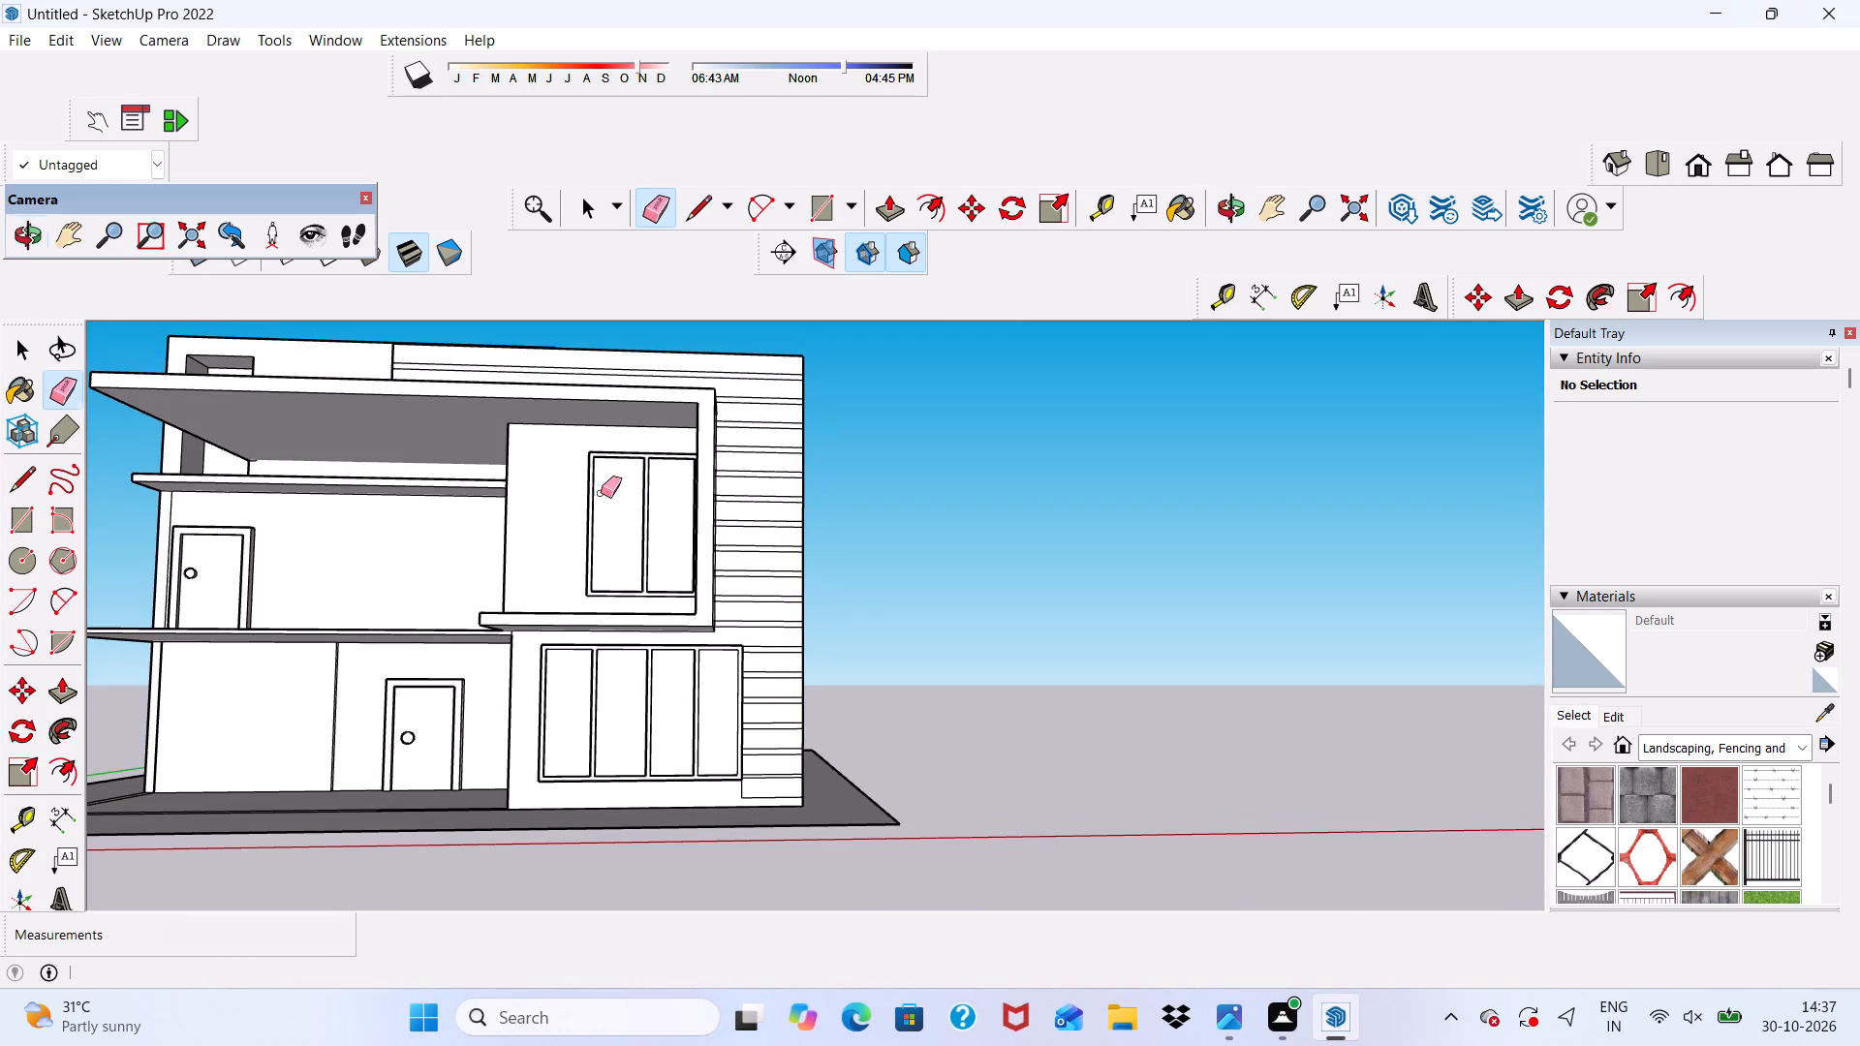
scroll(586, 468, up, 7)
scroll(571, 442, down, 8)
middle_drag(571, 459, 553, 308)
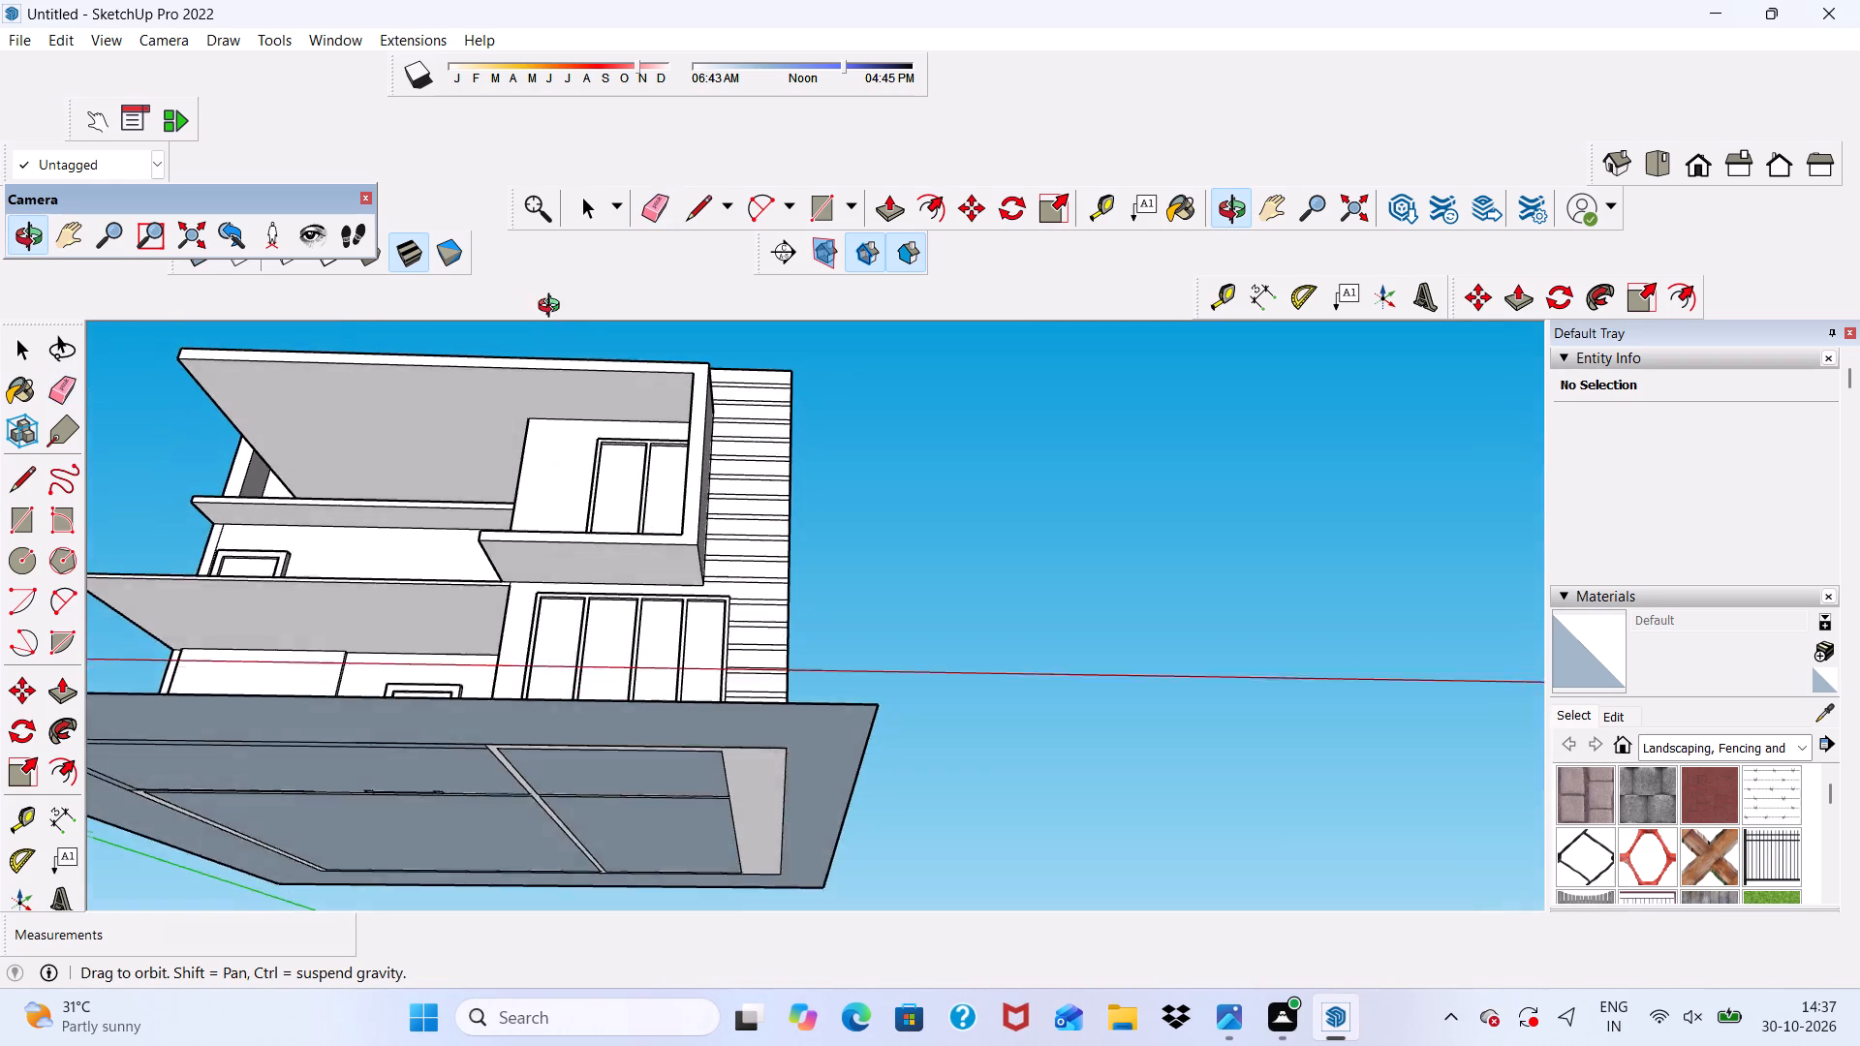
middle_drag(553, 308, 550, 290)
scroll(847, 547, left, 1)
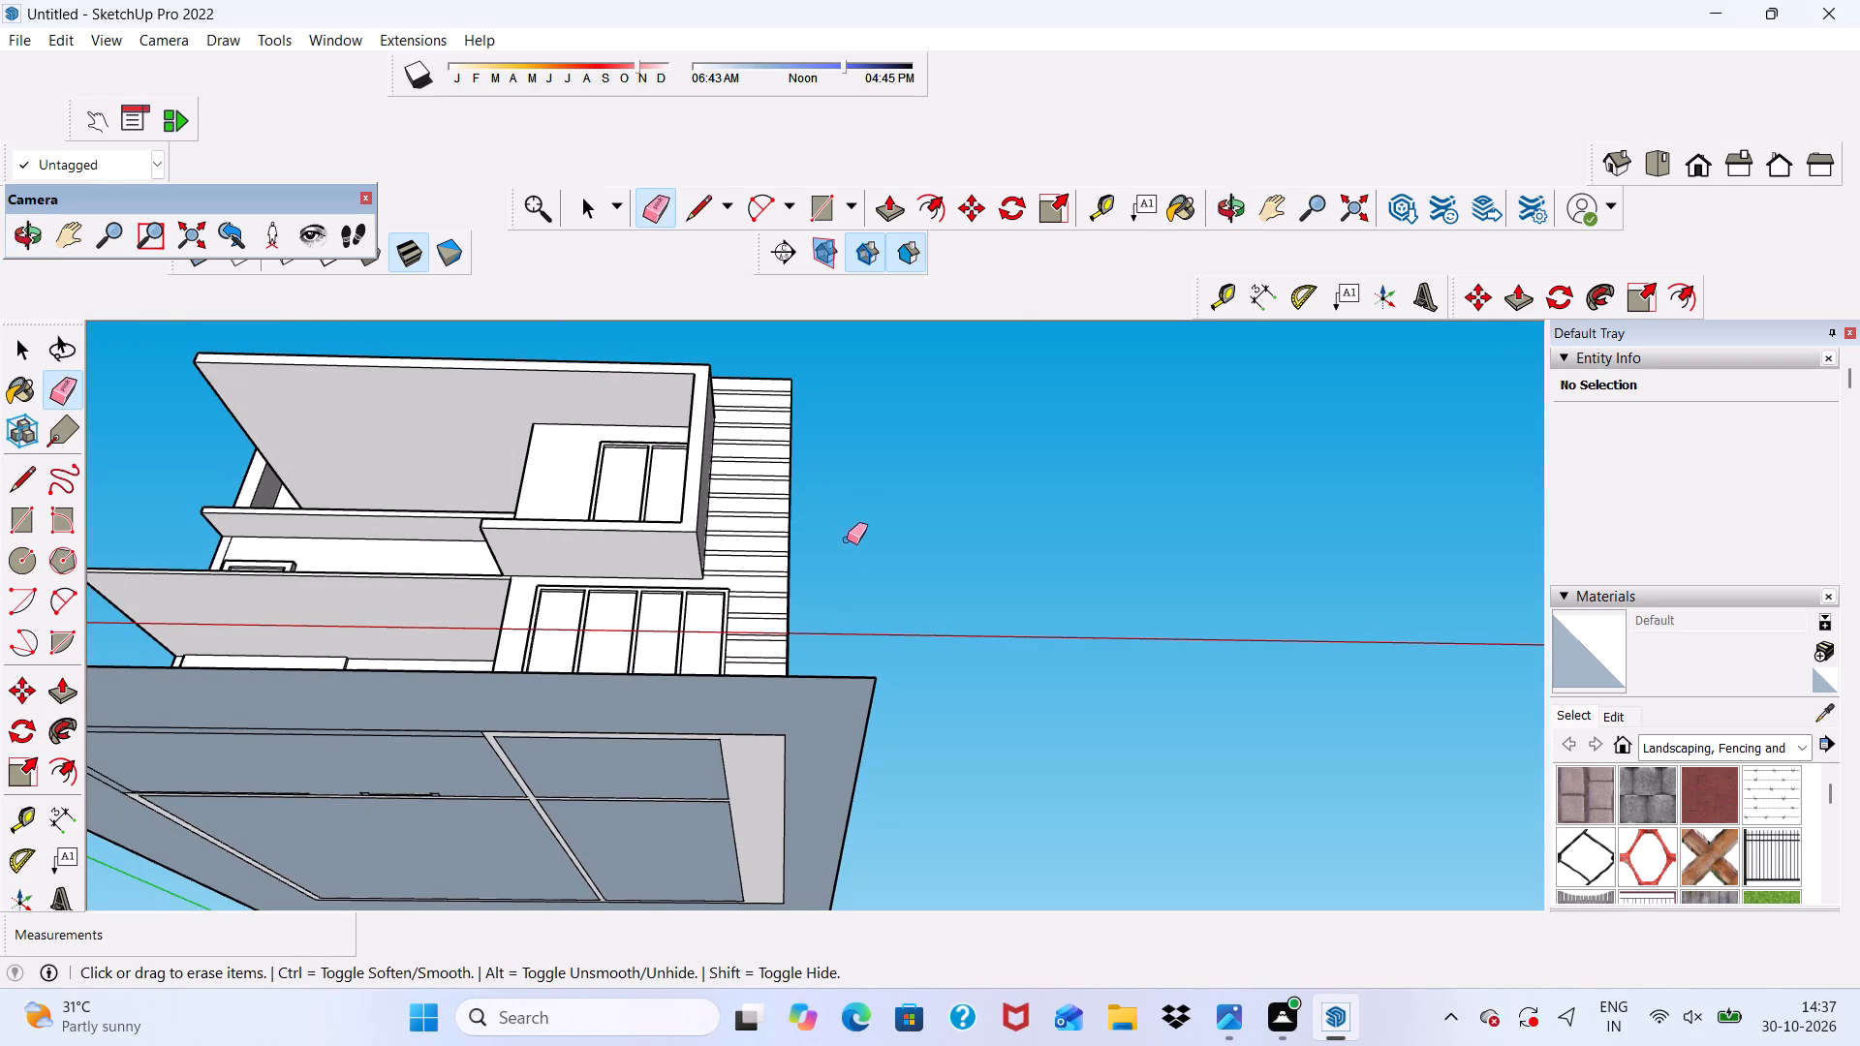
scroll(847, 539, left, 1)
key(space)
scroll(662, 546, up, 6)
middle_drag(728, 542, 660, 759)
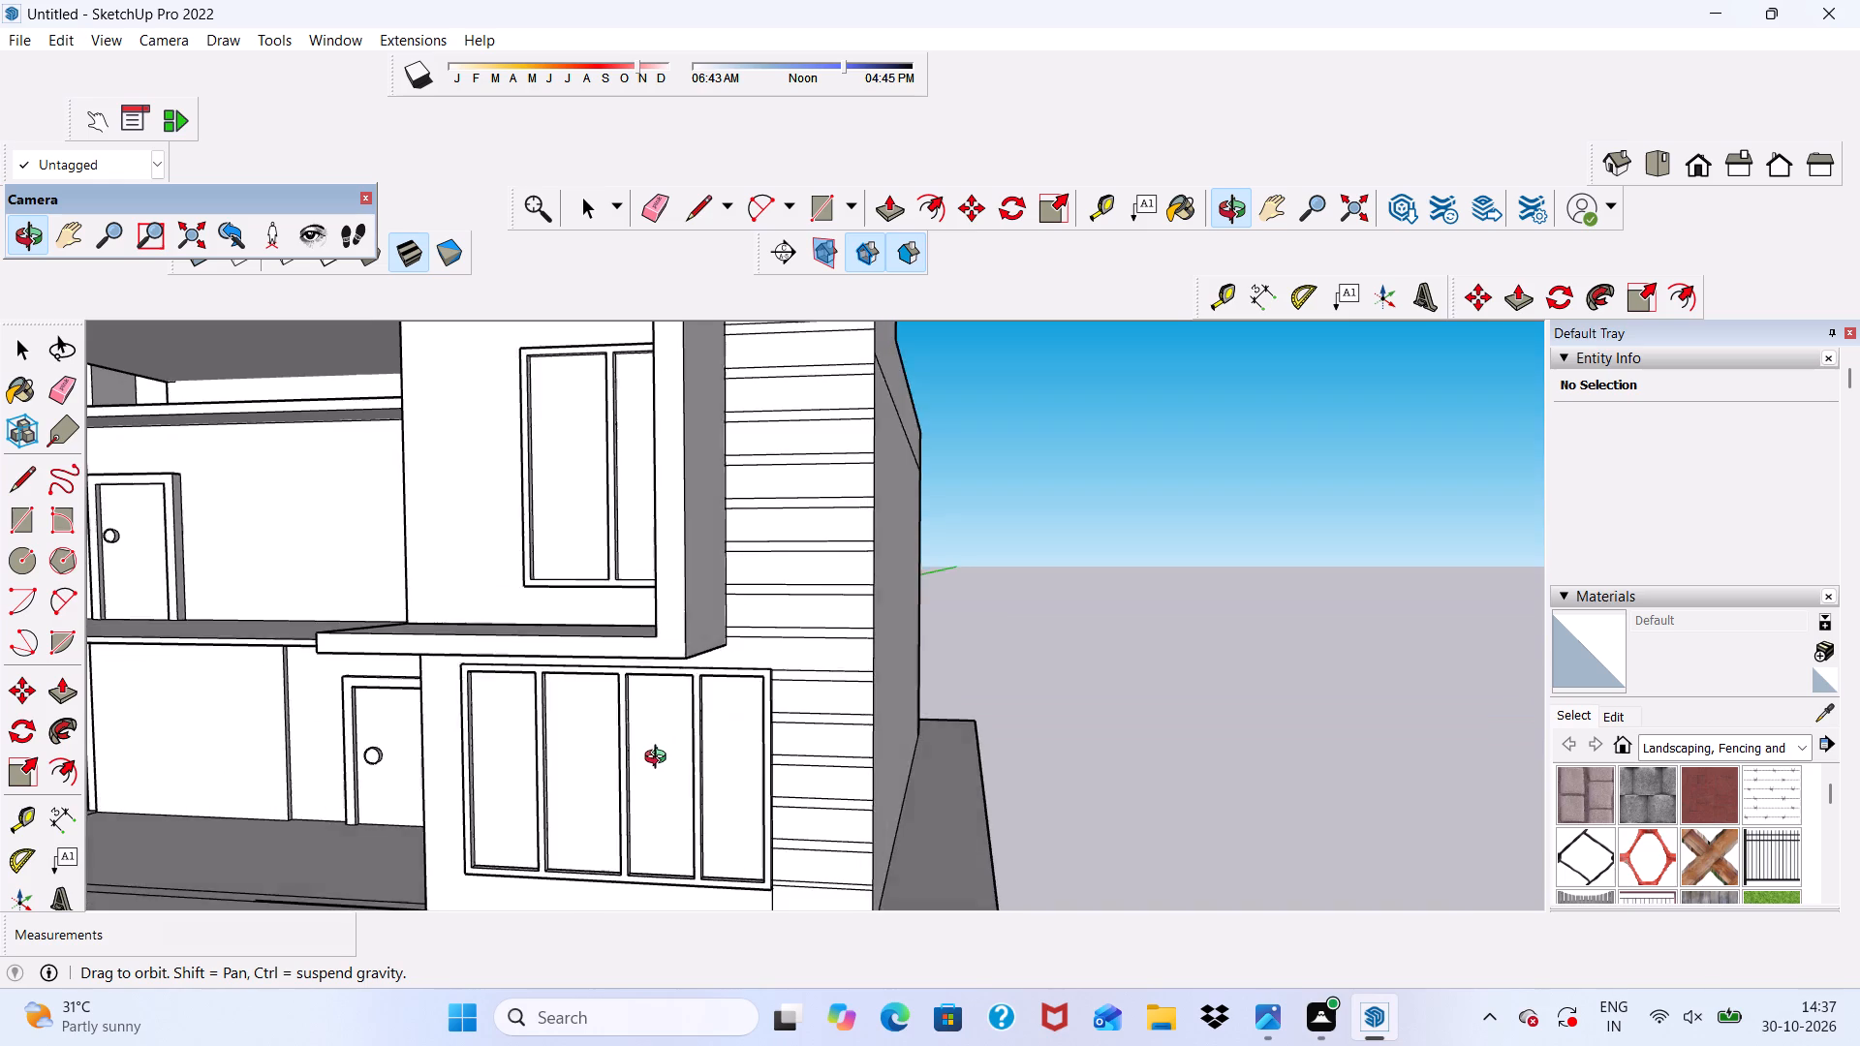
middle_drag(660, 759, 764, 657)
scroll(789, 664, up, 6)
right_drag(694, 423, 716, 338)
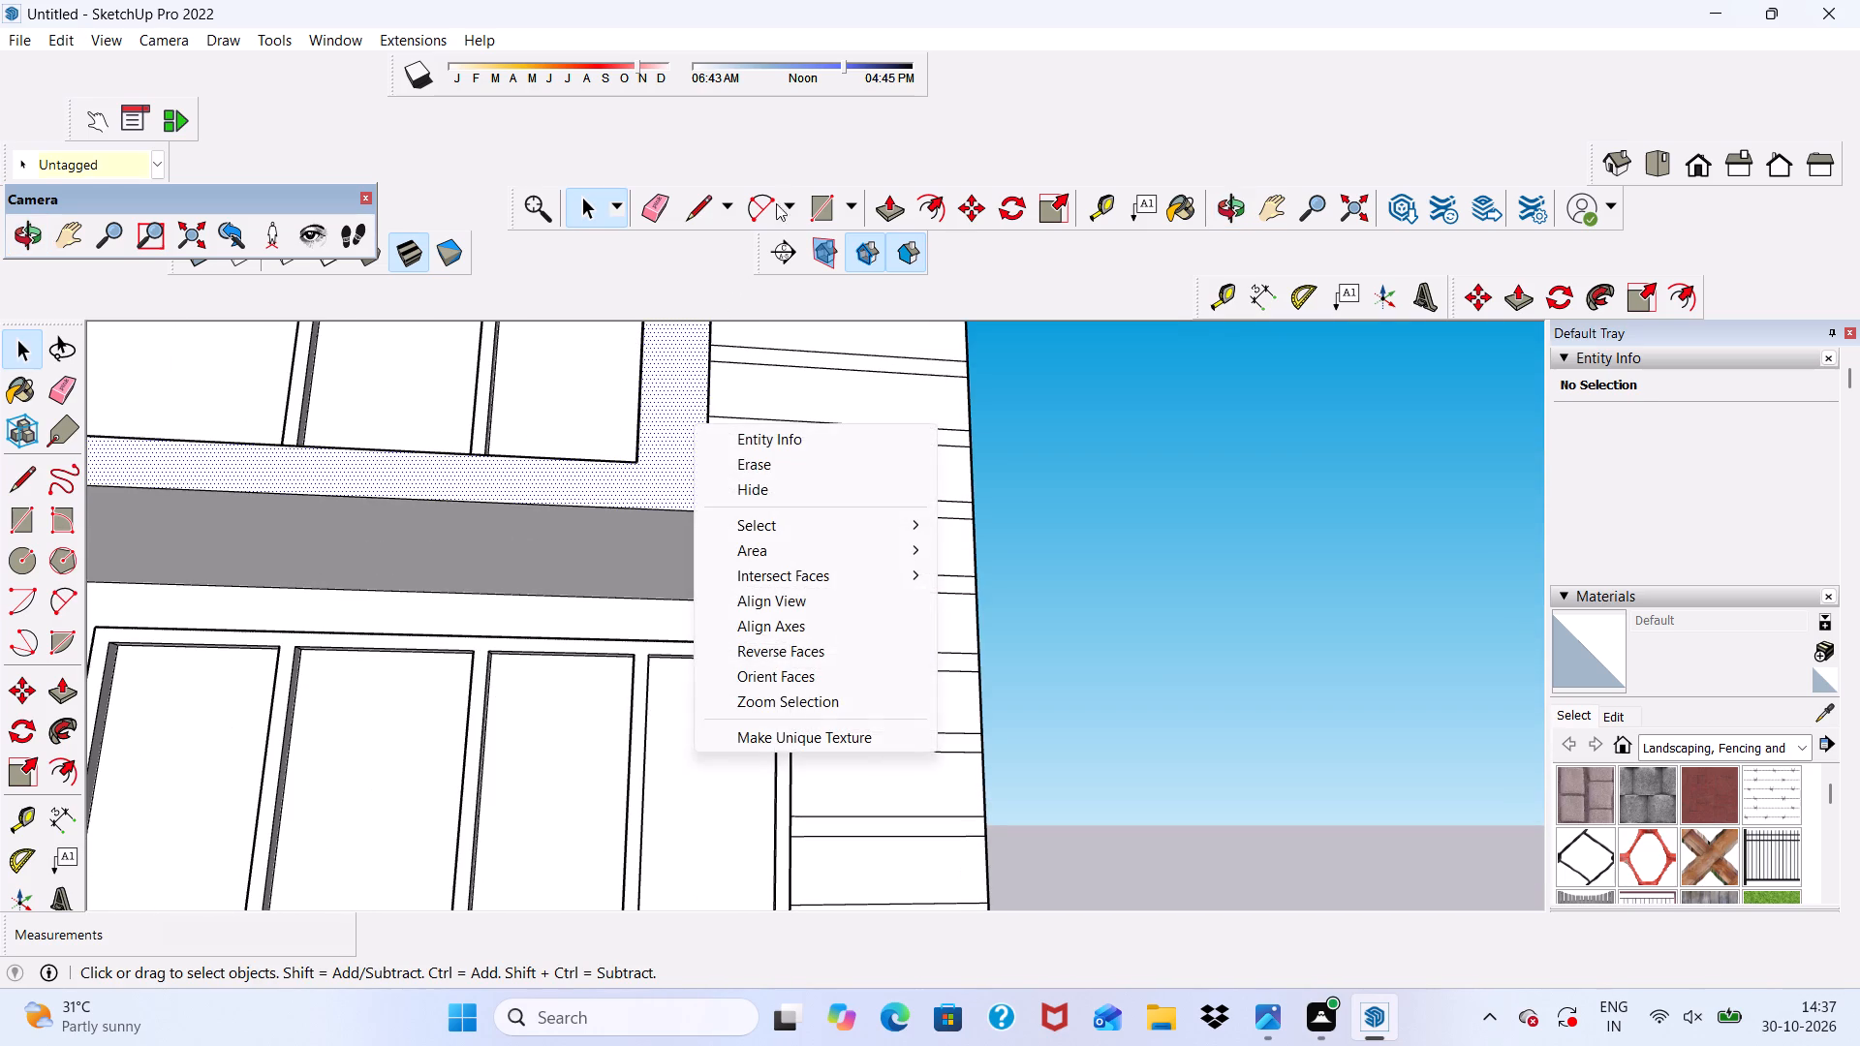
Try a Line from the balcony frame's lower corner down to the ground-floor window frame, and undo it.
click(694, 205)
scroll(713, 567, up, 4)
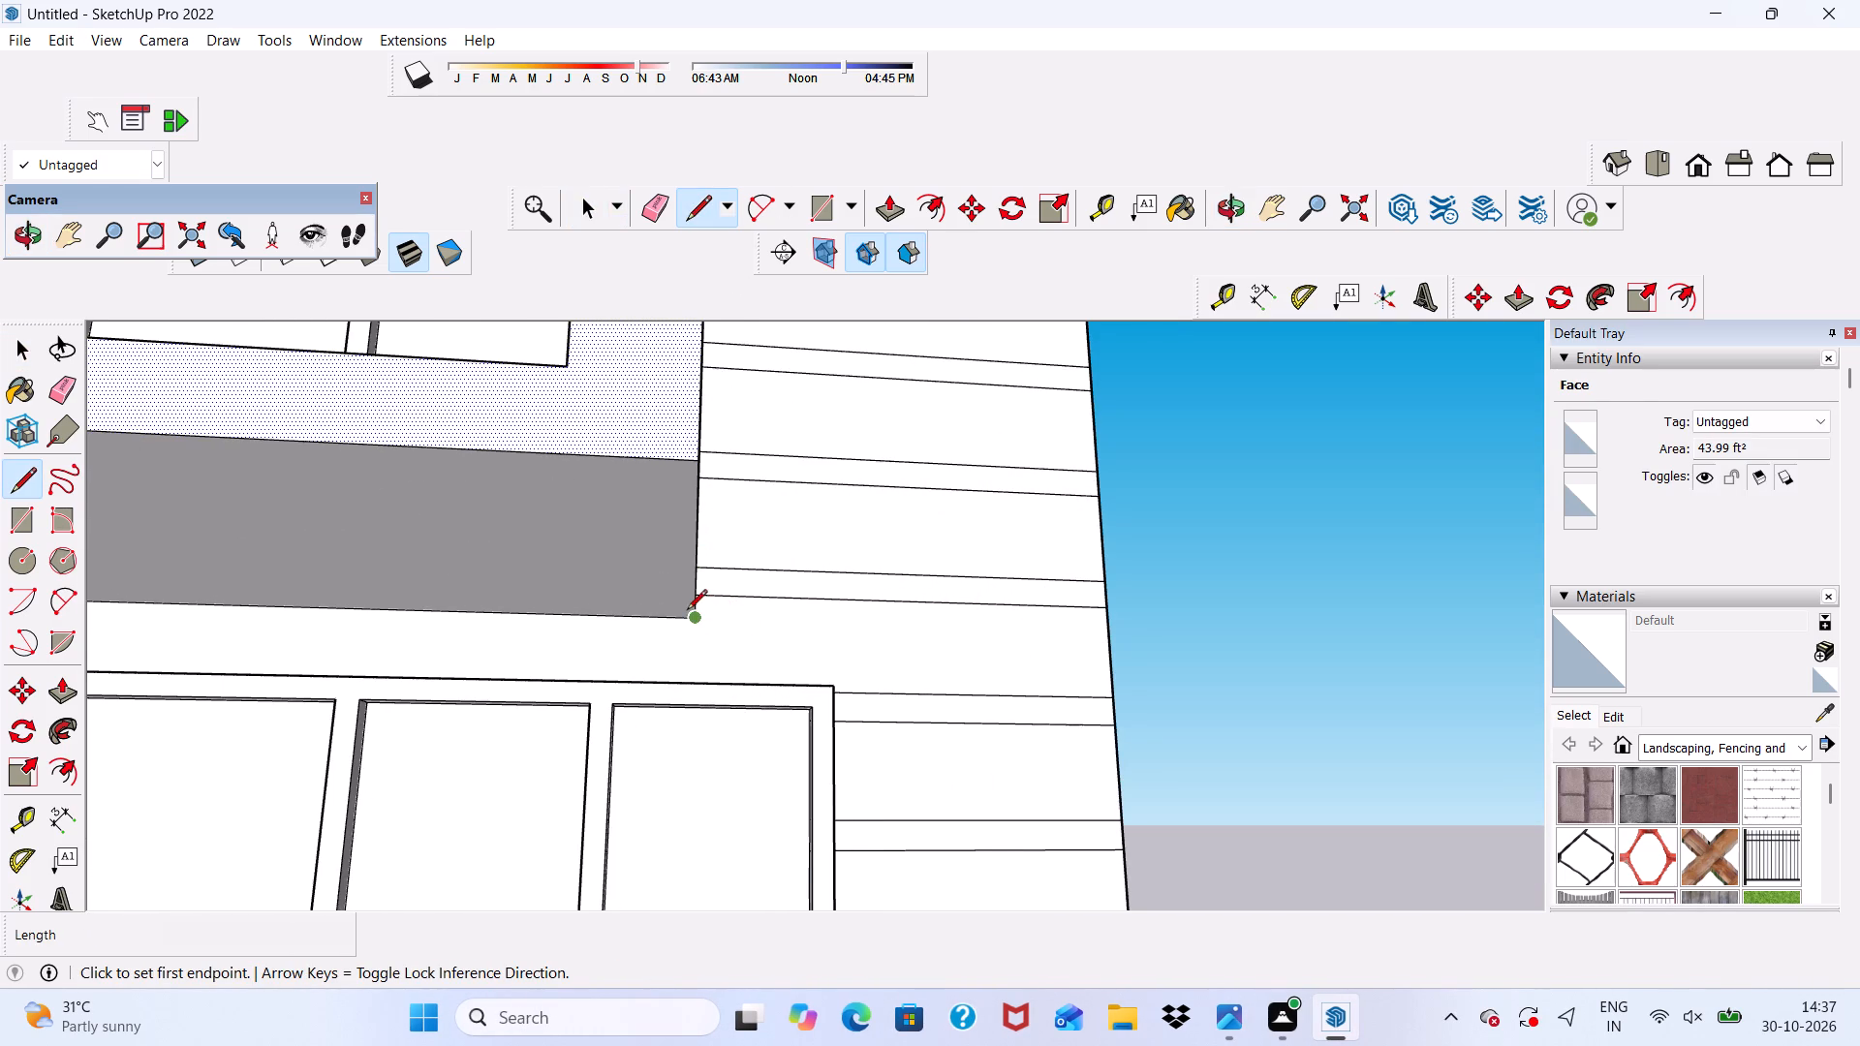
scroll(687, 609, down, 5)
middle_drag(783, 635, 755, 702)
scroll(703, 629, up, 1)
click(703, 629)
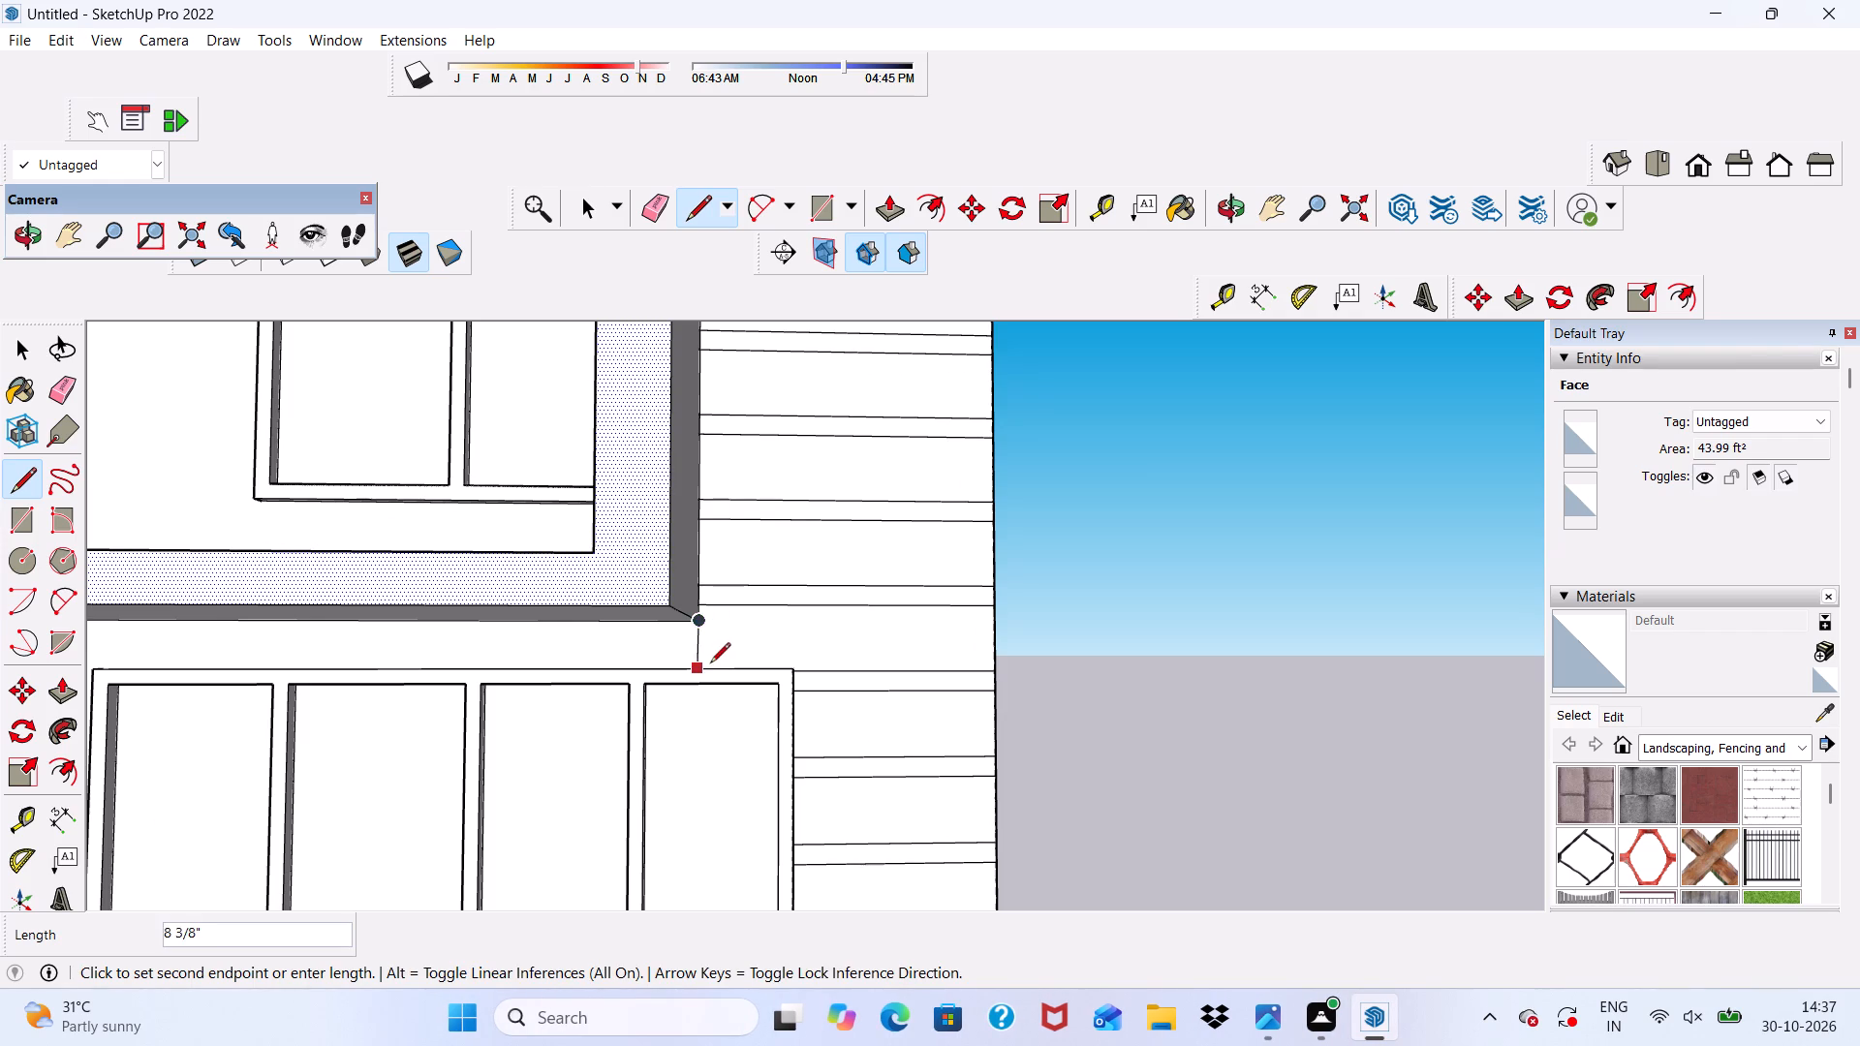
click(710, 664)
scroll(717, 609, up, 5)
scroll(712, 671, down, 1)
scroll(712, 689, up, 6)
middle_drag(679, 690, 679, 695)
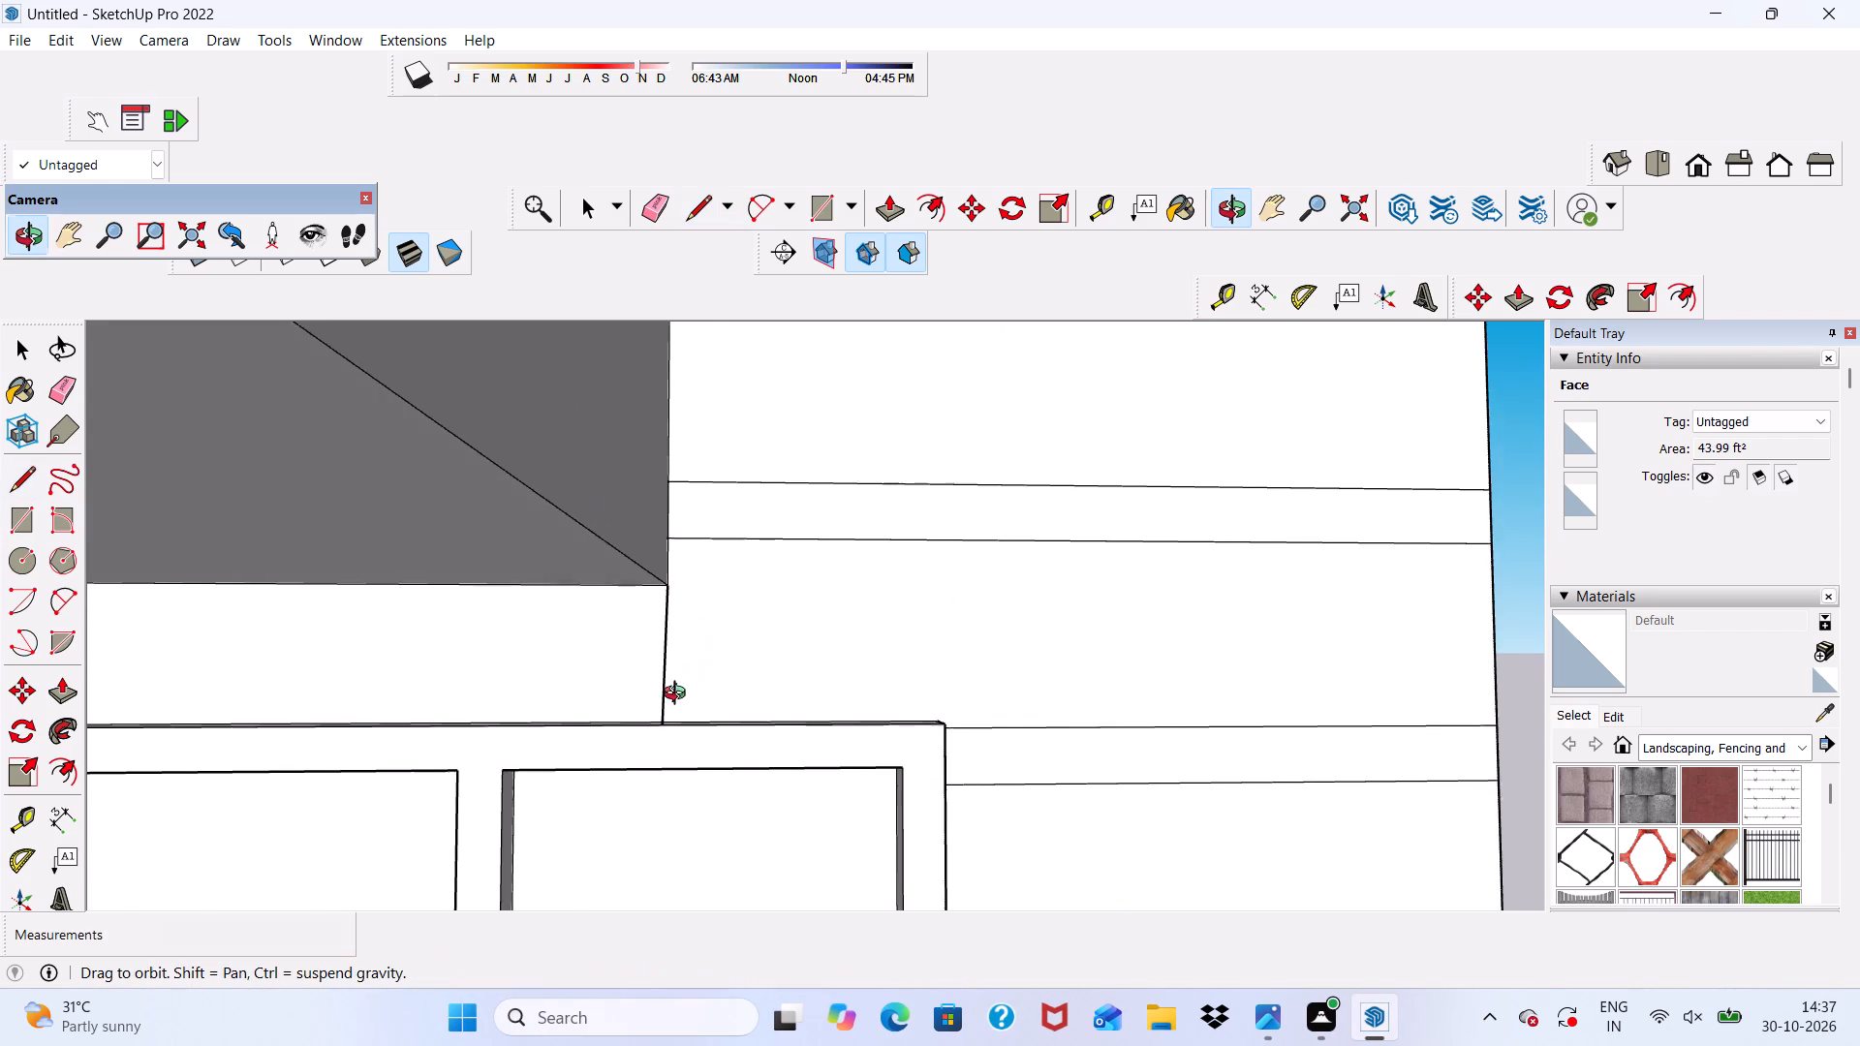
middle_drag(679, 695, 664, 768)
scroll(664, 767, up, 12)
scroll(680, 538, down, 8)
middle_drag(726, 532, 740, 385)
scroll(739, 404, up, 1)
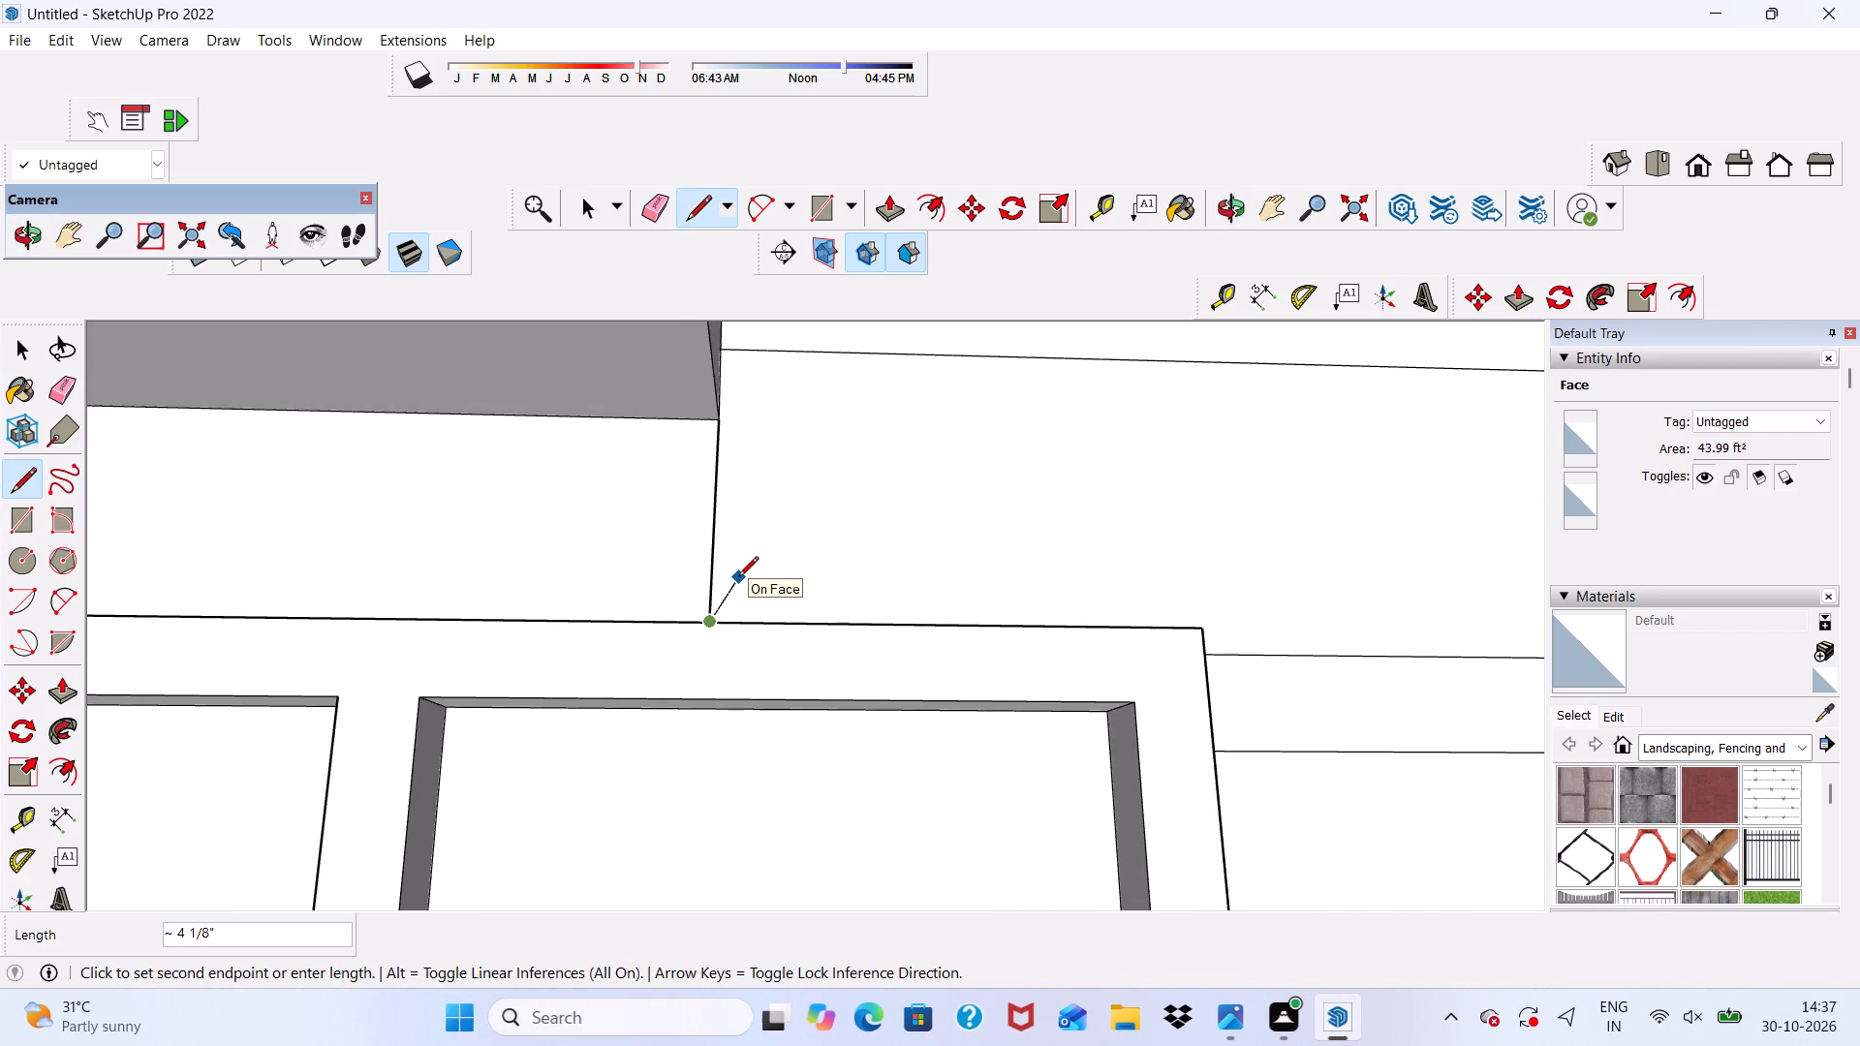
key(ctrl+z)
Draw a vertical line on the wall from the ground-floor window frame's top edge up to the balcony frame's lower corner.
middle_drag(738, 578, 670, 755)
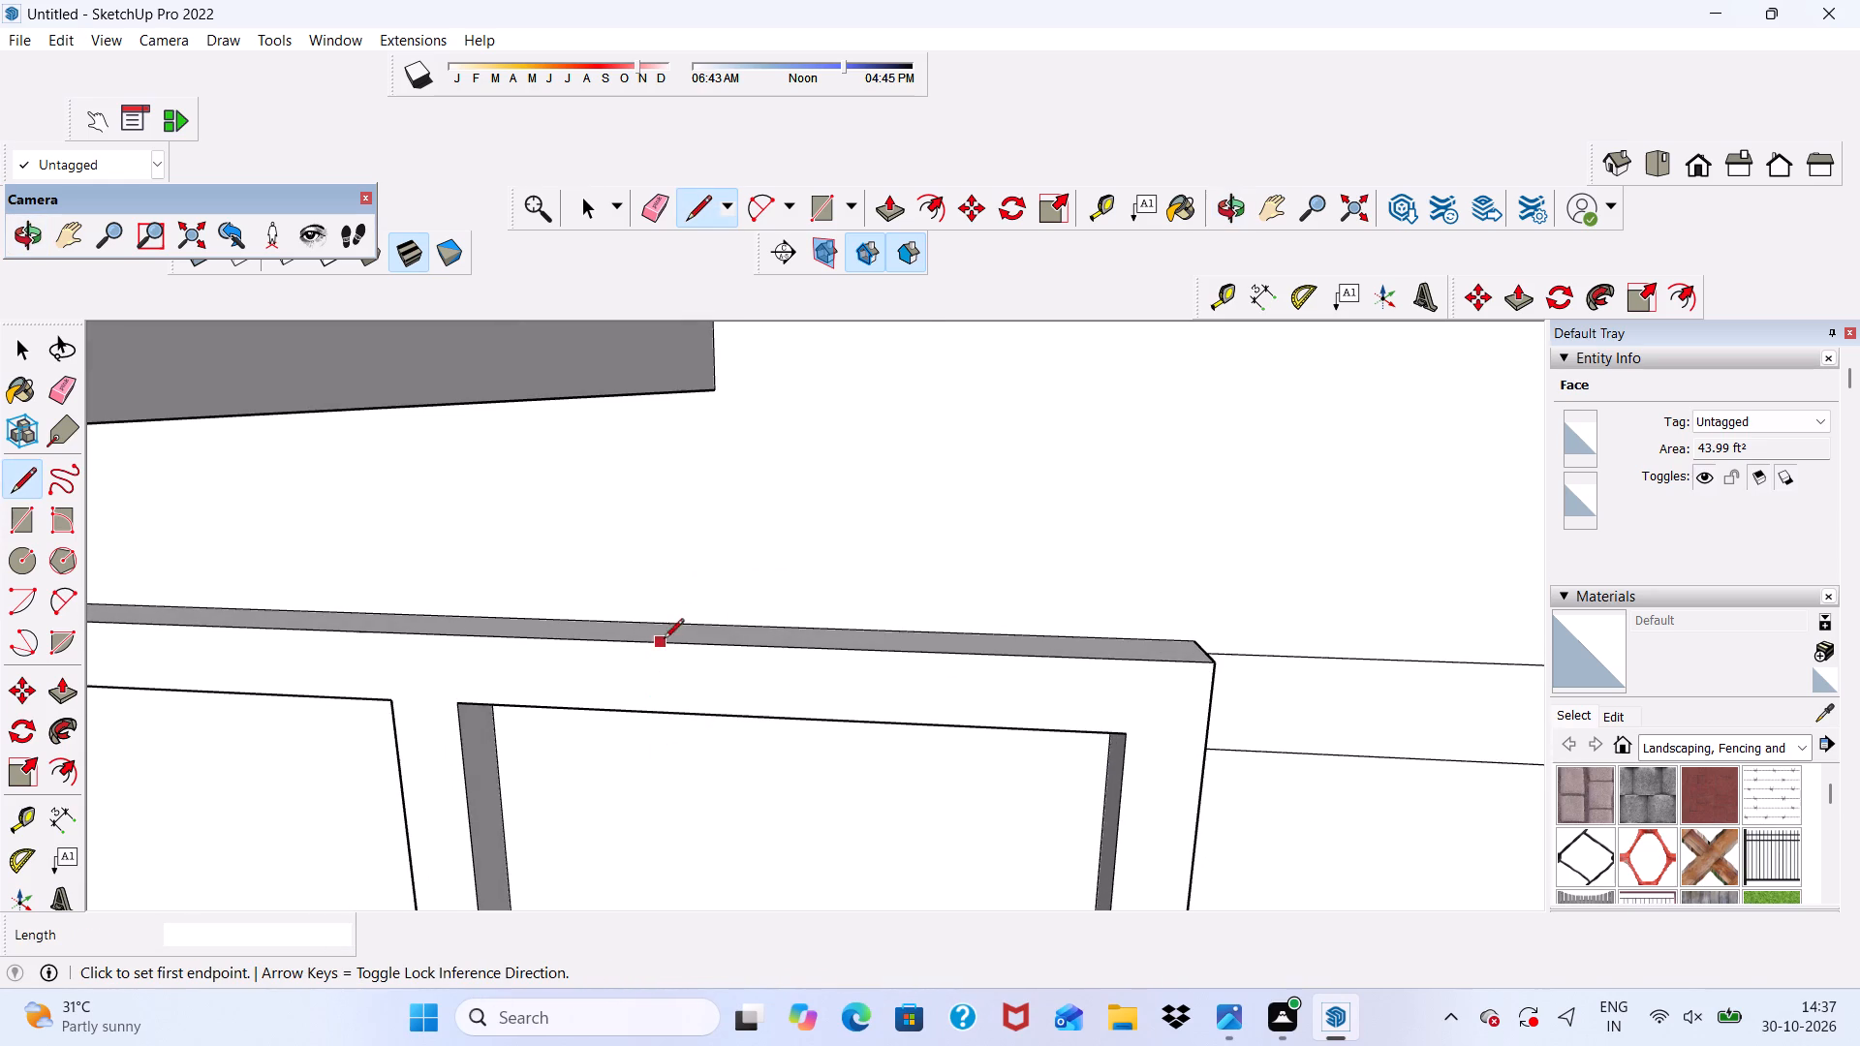
click(721, 626)
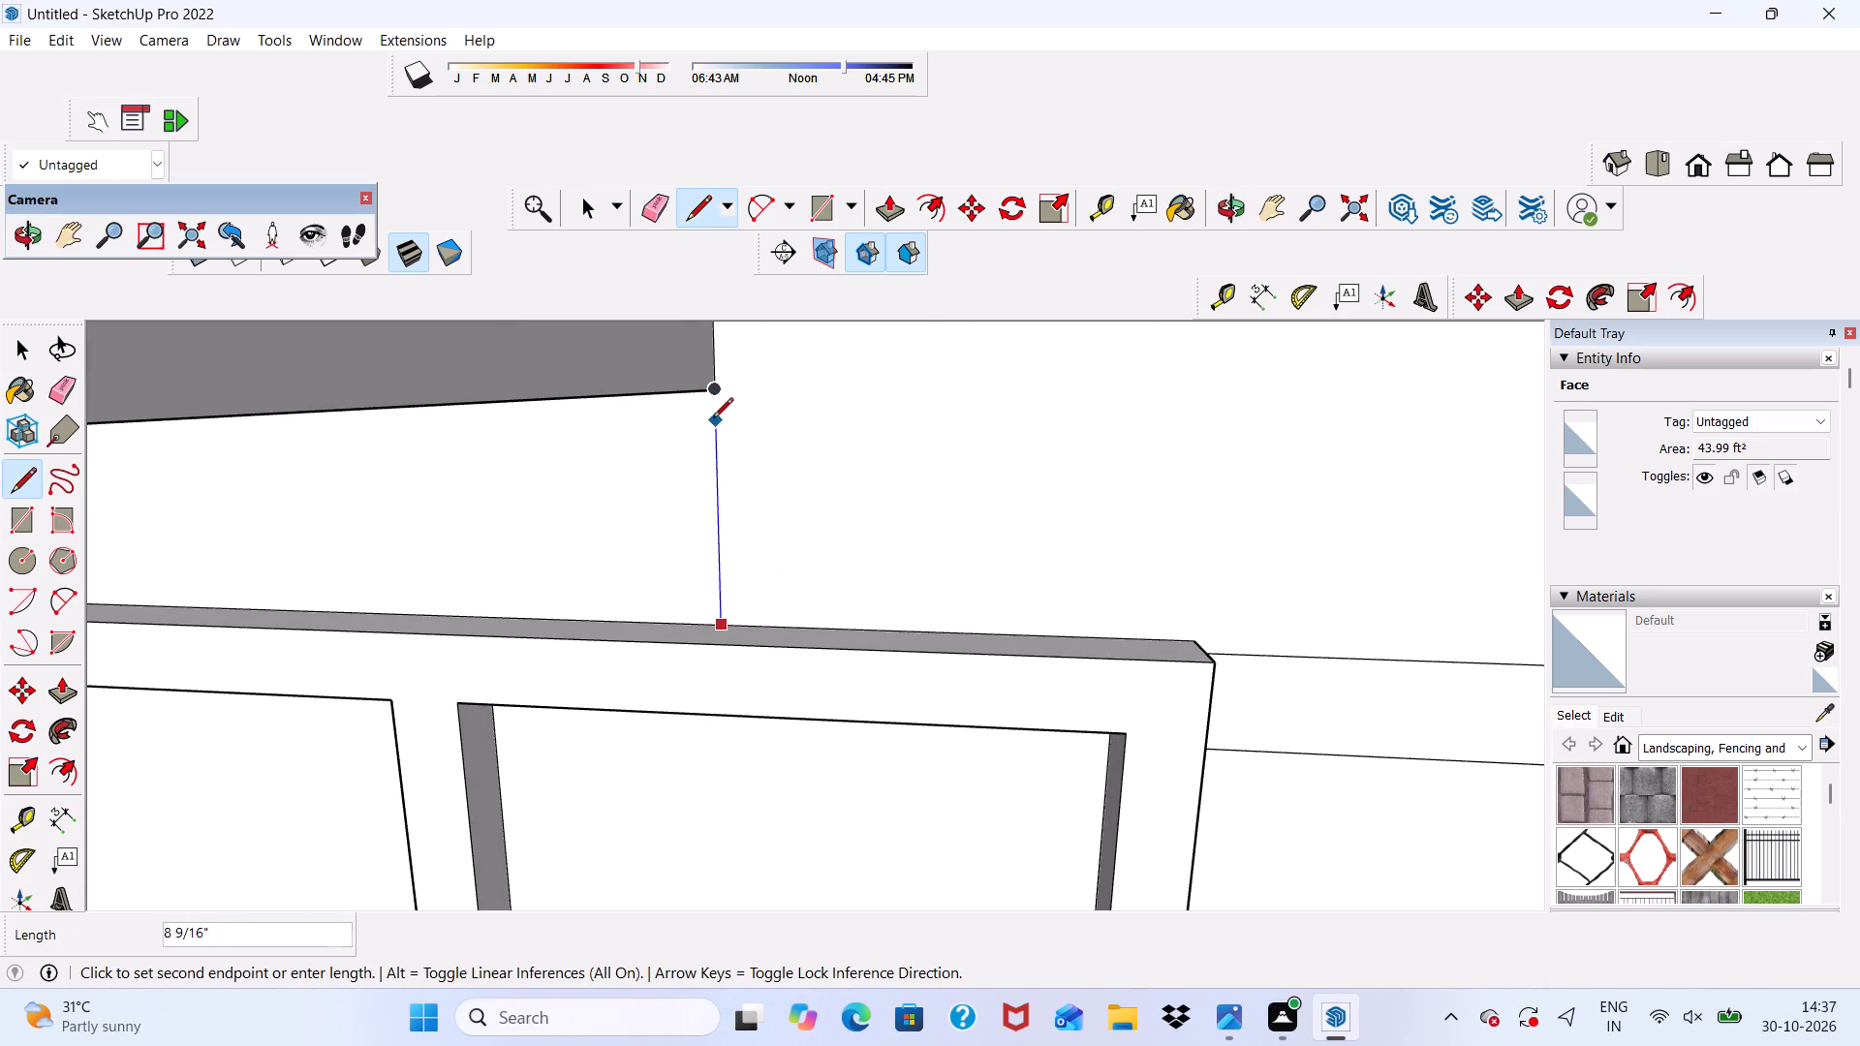
click(713, 392)
scroll(710, 598, down, 4)
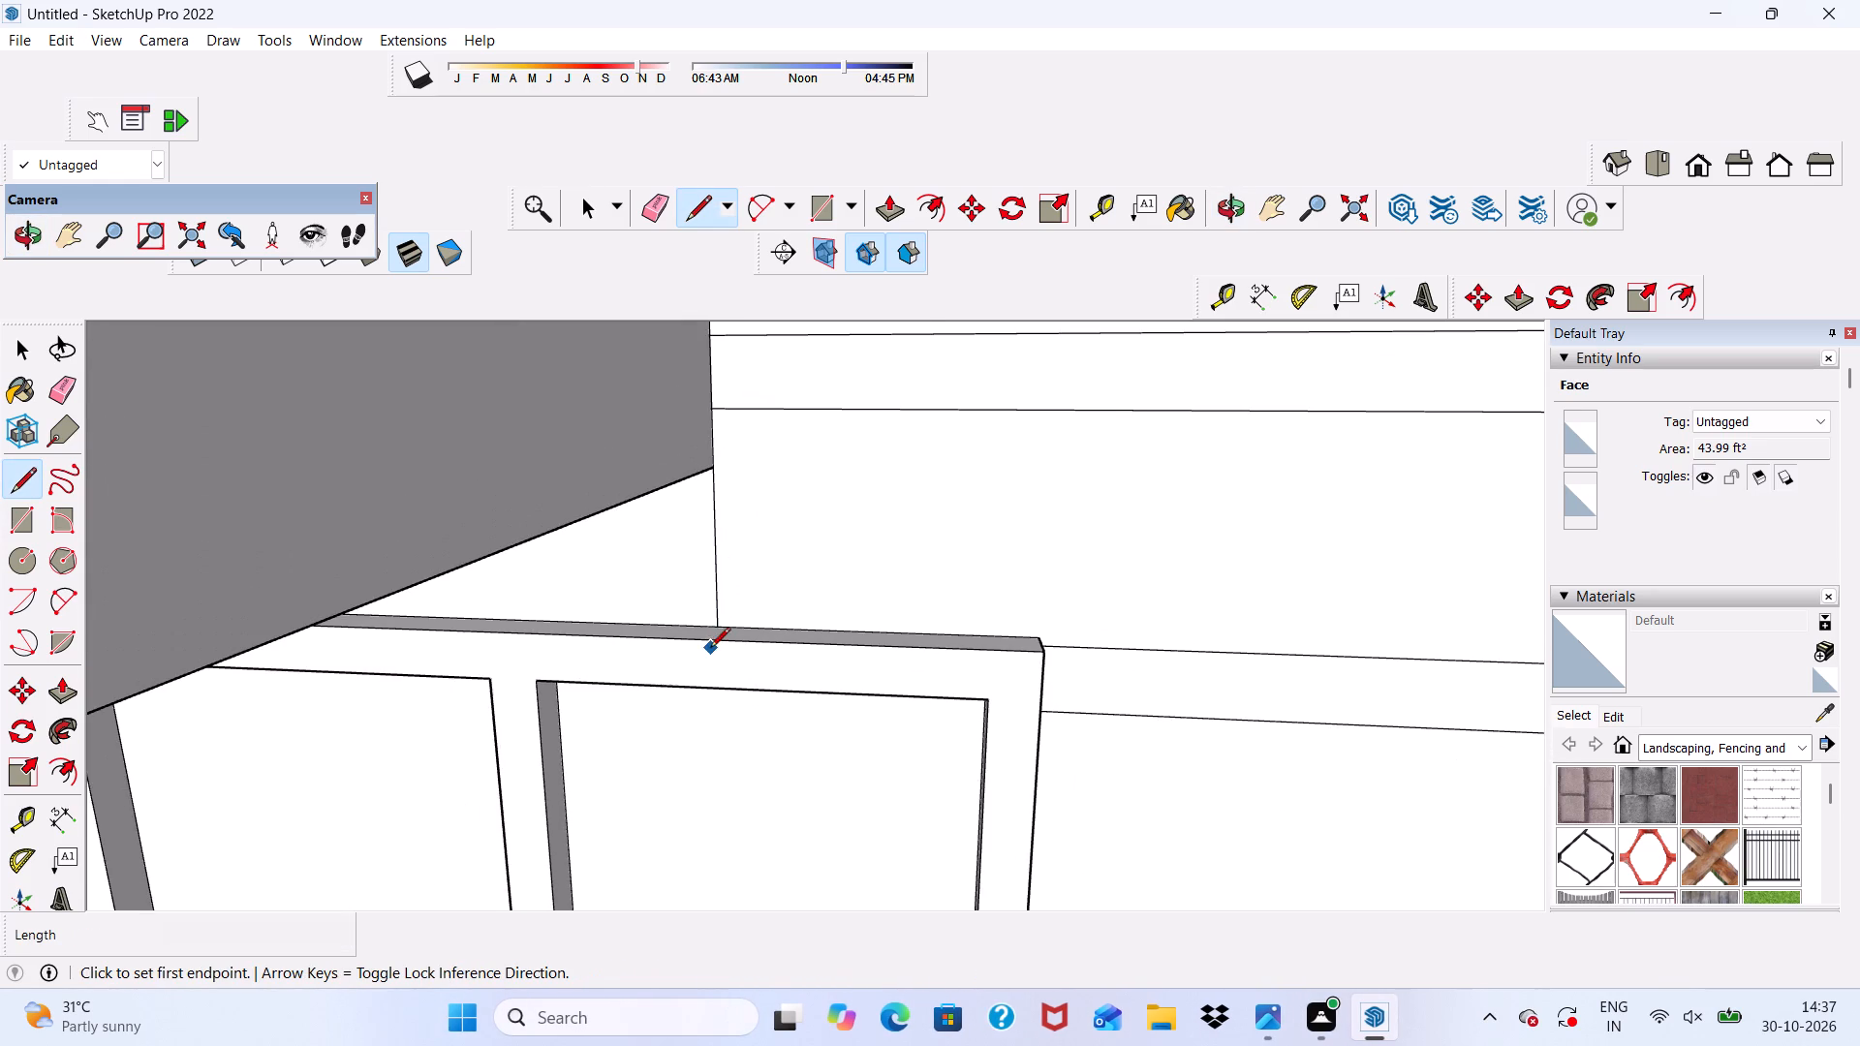
key(space)
Push/Pull the topmost siding board outward by 3".
scroll(709, 607, down, 20)
scroll(709, 607, down, 1)
middle_drag(829, 606, 808, 478)
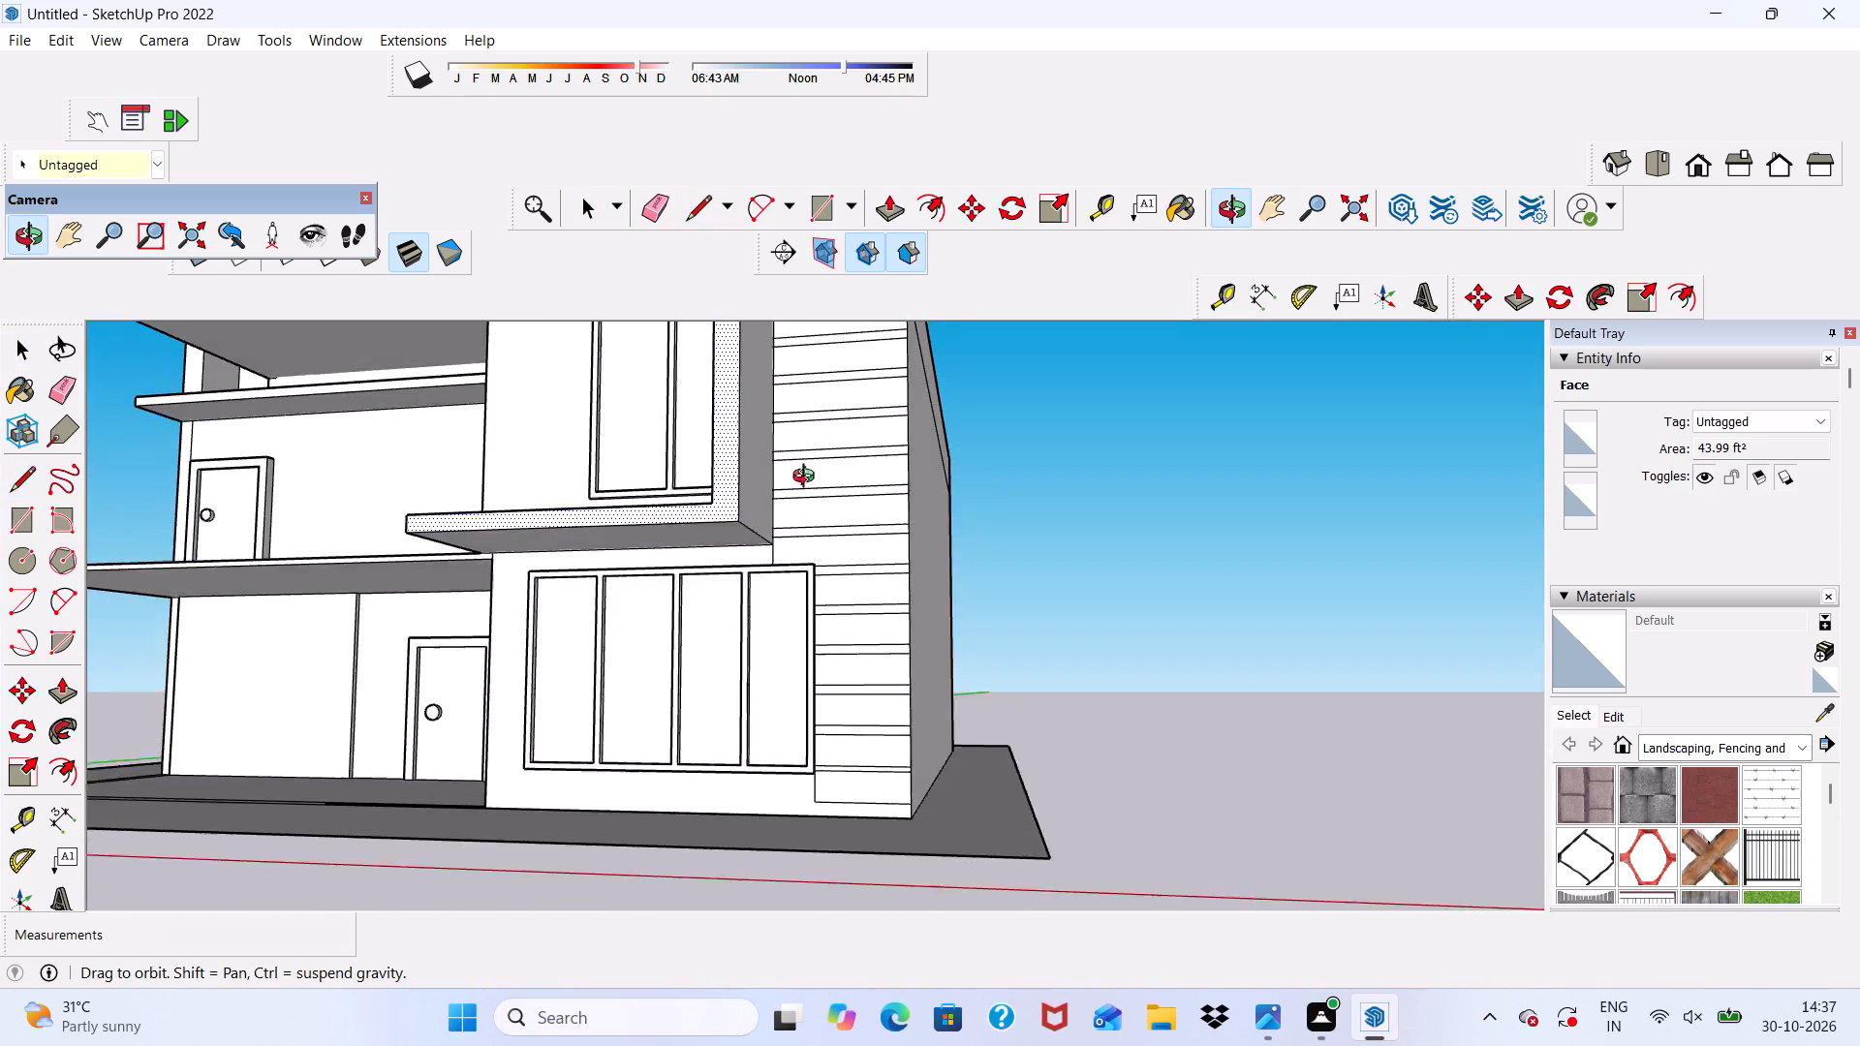
middle_drag(808, 478, 804, 461)
scroll(801, 436, up, 1)
scroll(760, 562, down, 7)
scroll(809, 372, up, 11)
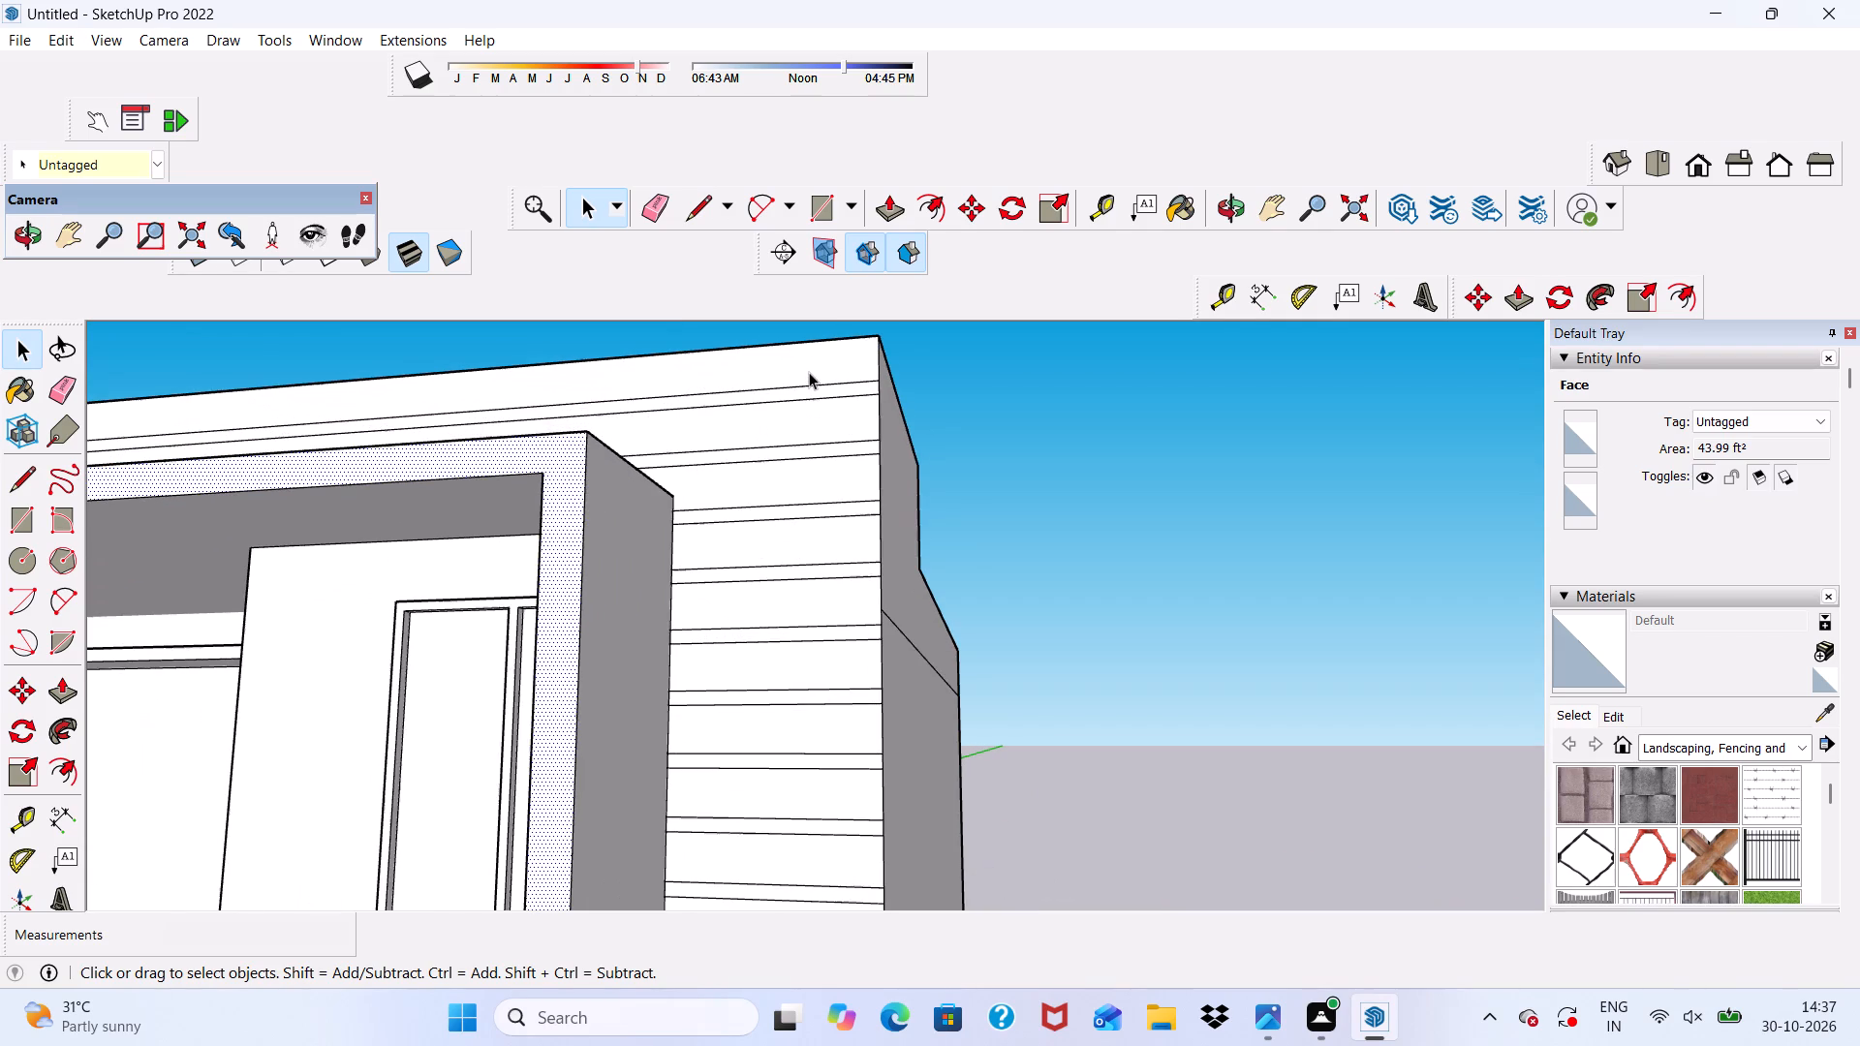
click(809, 372)
middle_drag(813, 374, 823, 470)
scroll(802, 260, up, 1)
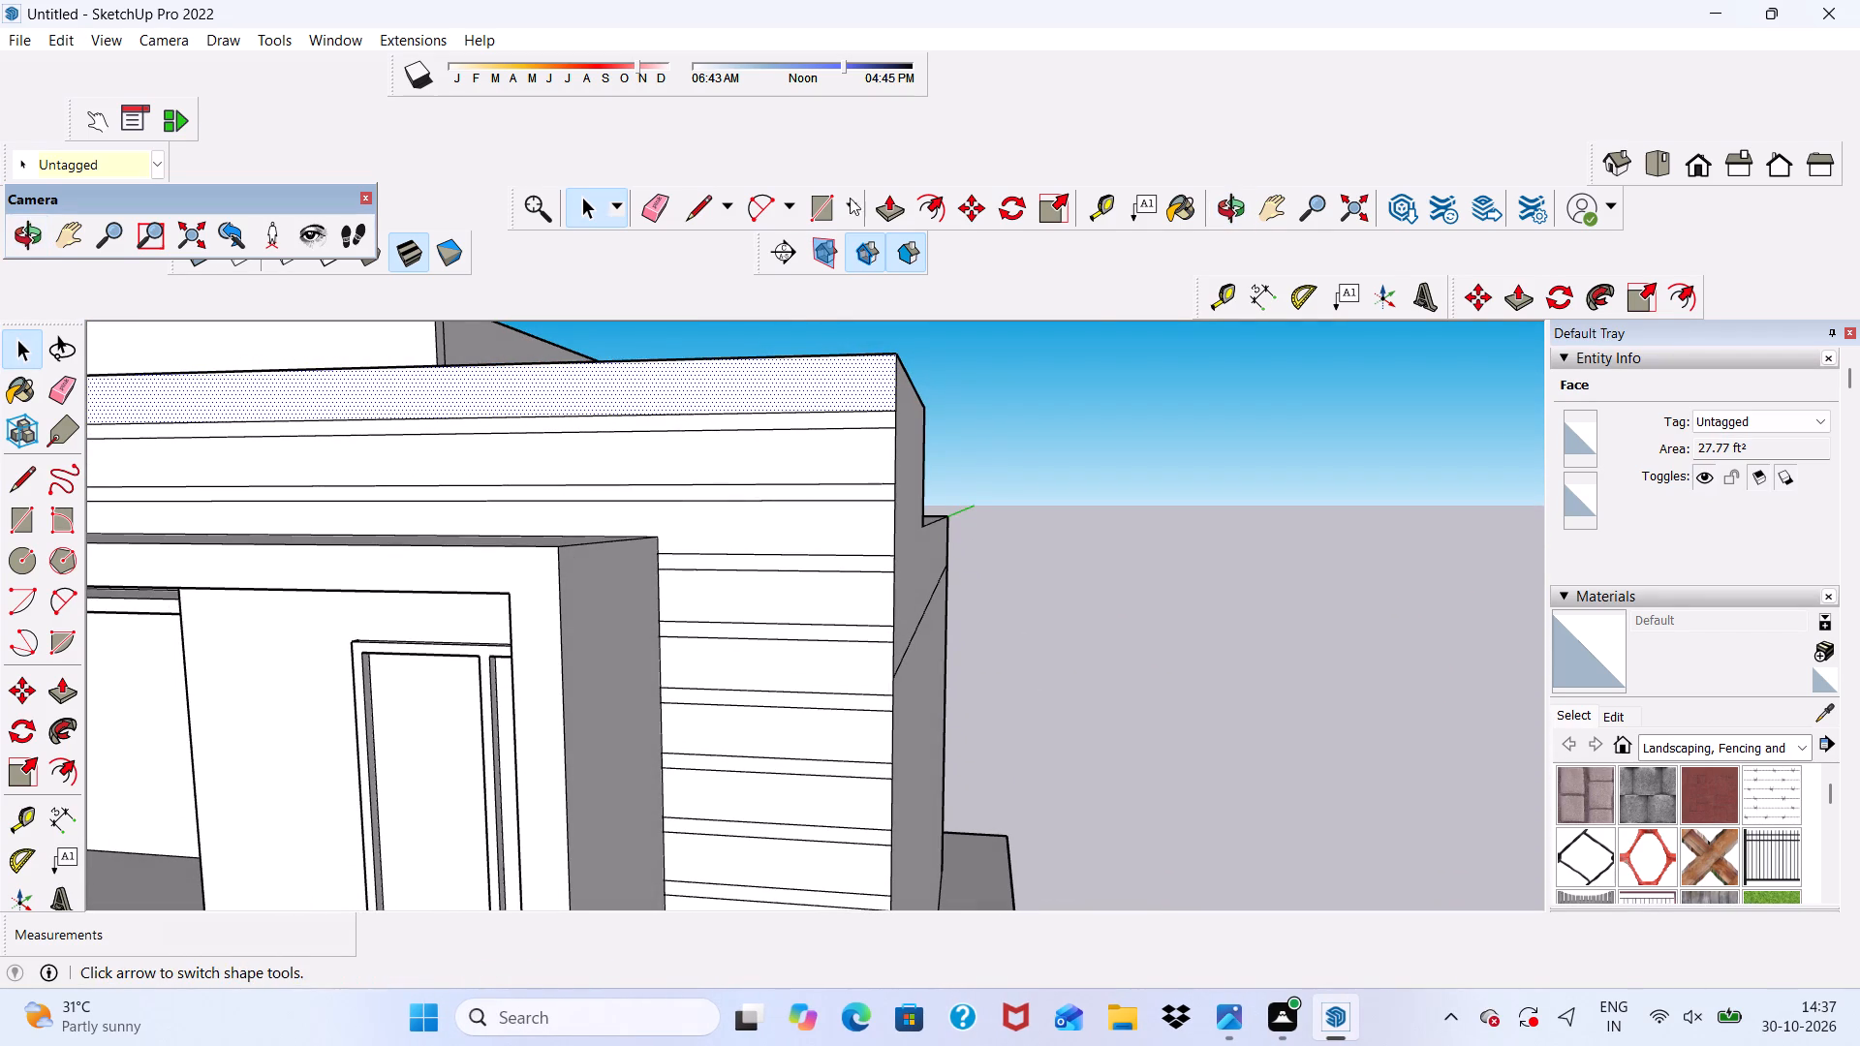
click(886, 213)
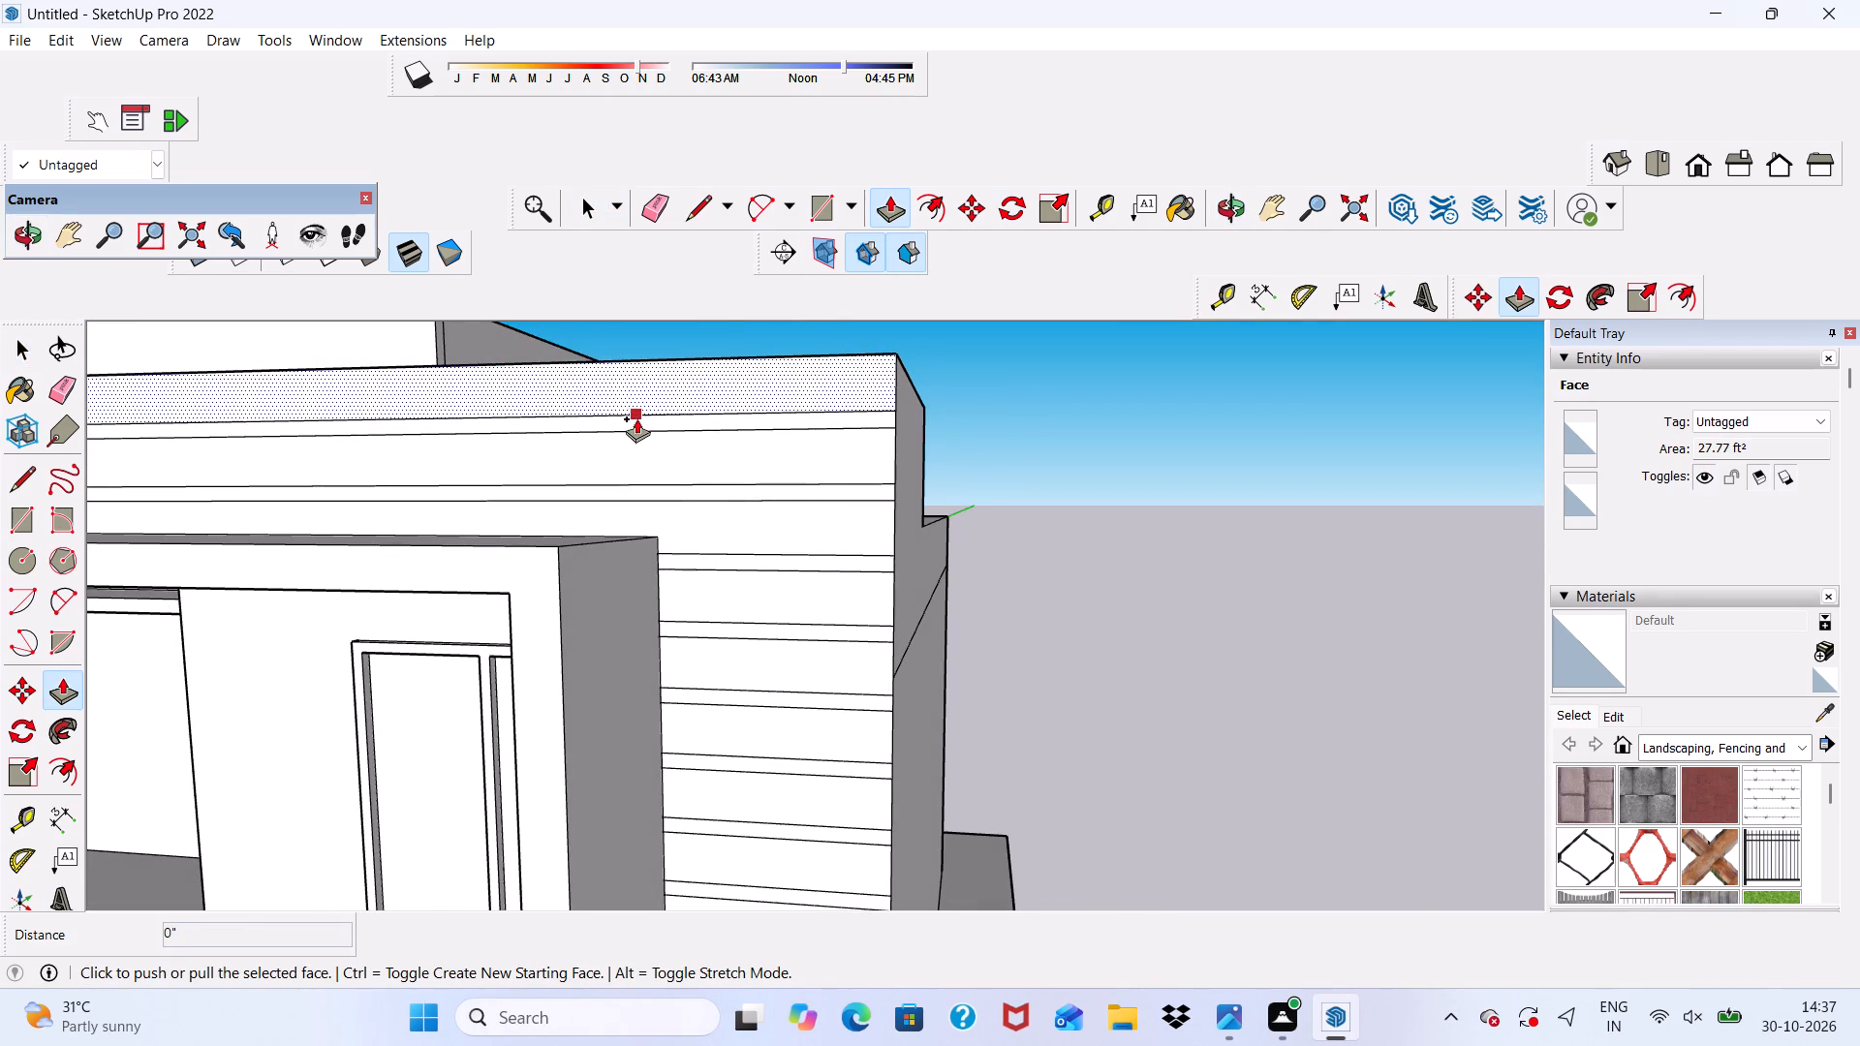
click(645, 375)
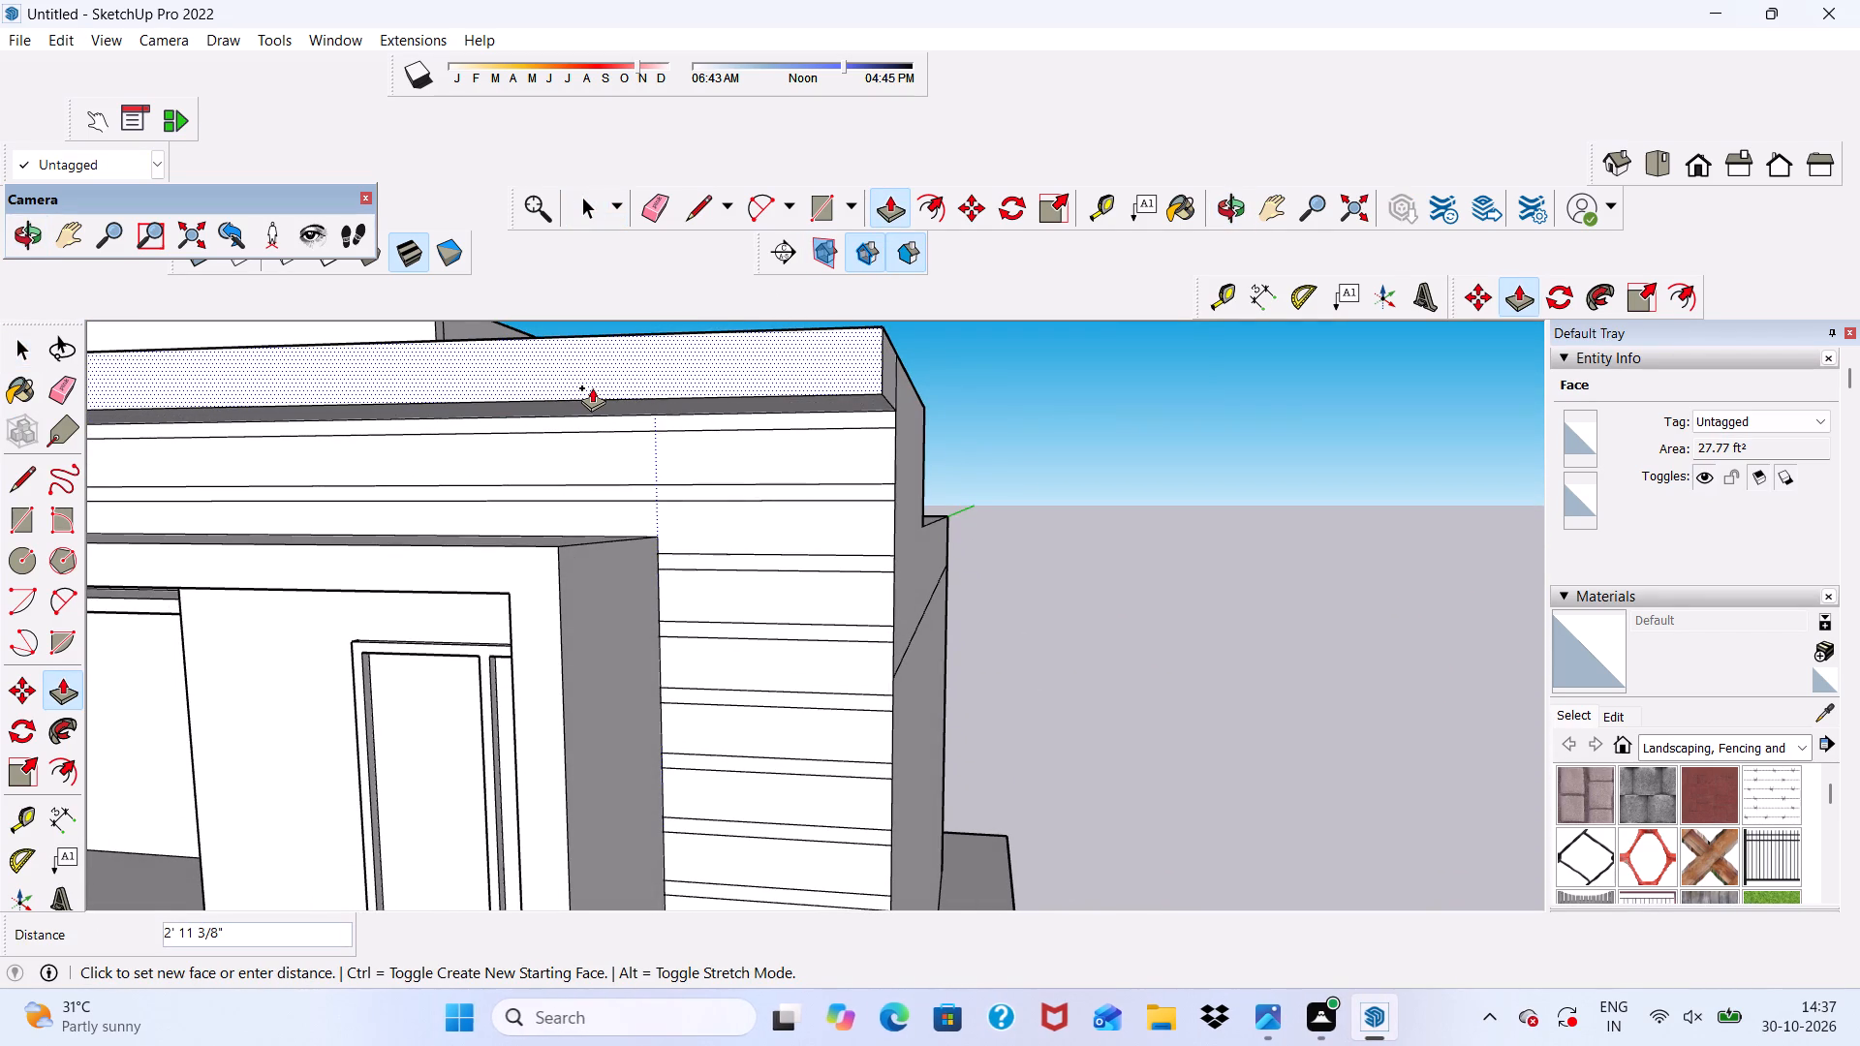
key(3)
key(shift+quotedbl)
key(Return)
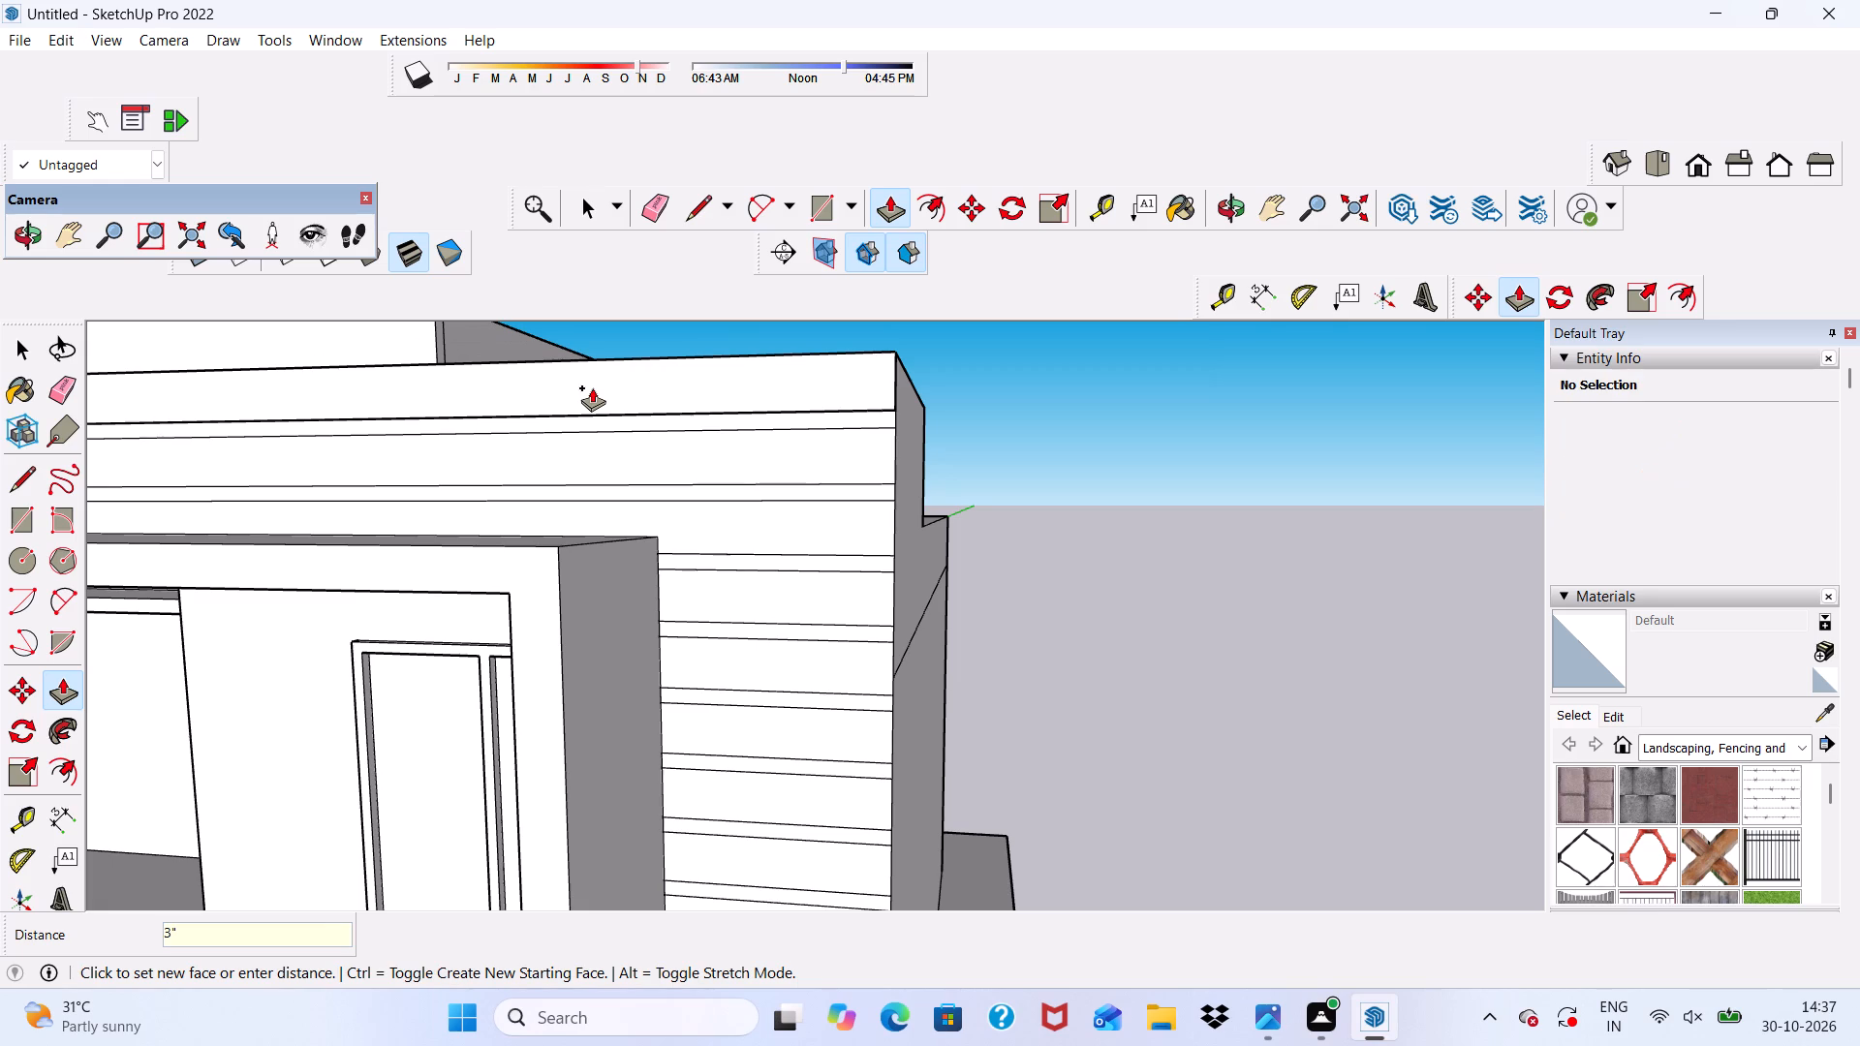
Push/Pull the second, third and fourth siding boards from the top outward by 3" to match the topmost board.
scroll(521, 530, down, 3)
middle_drag(661, 411, 590, 517)
scroll(710, 479, up, 6)
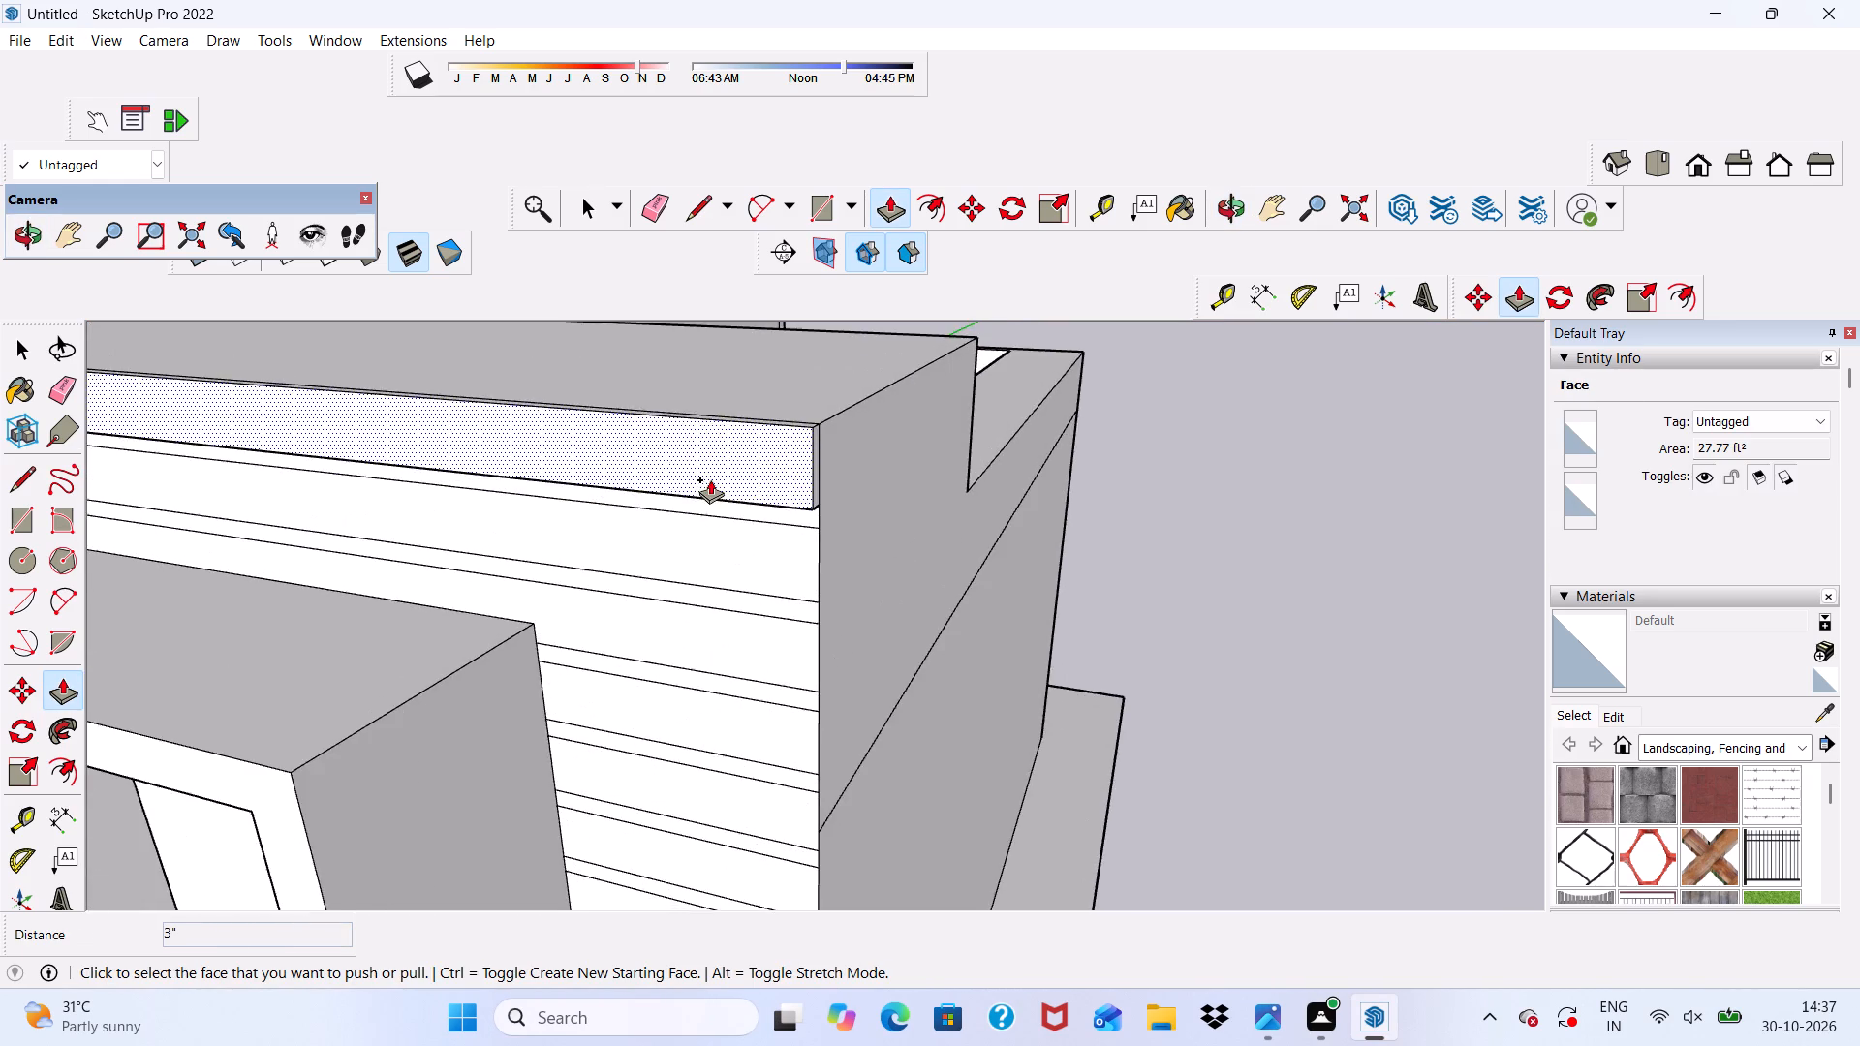
scroll(714, 561, up, 6)
click(714, 561)
click(640, 438)
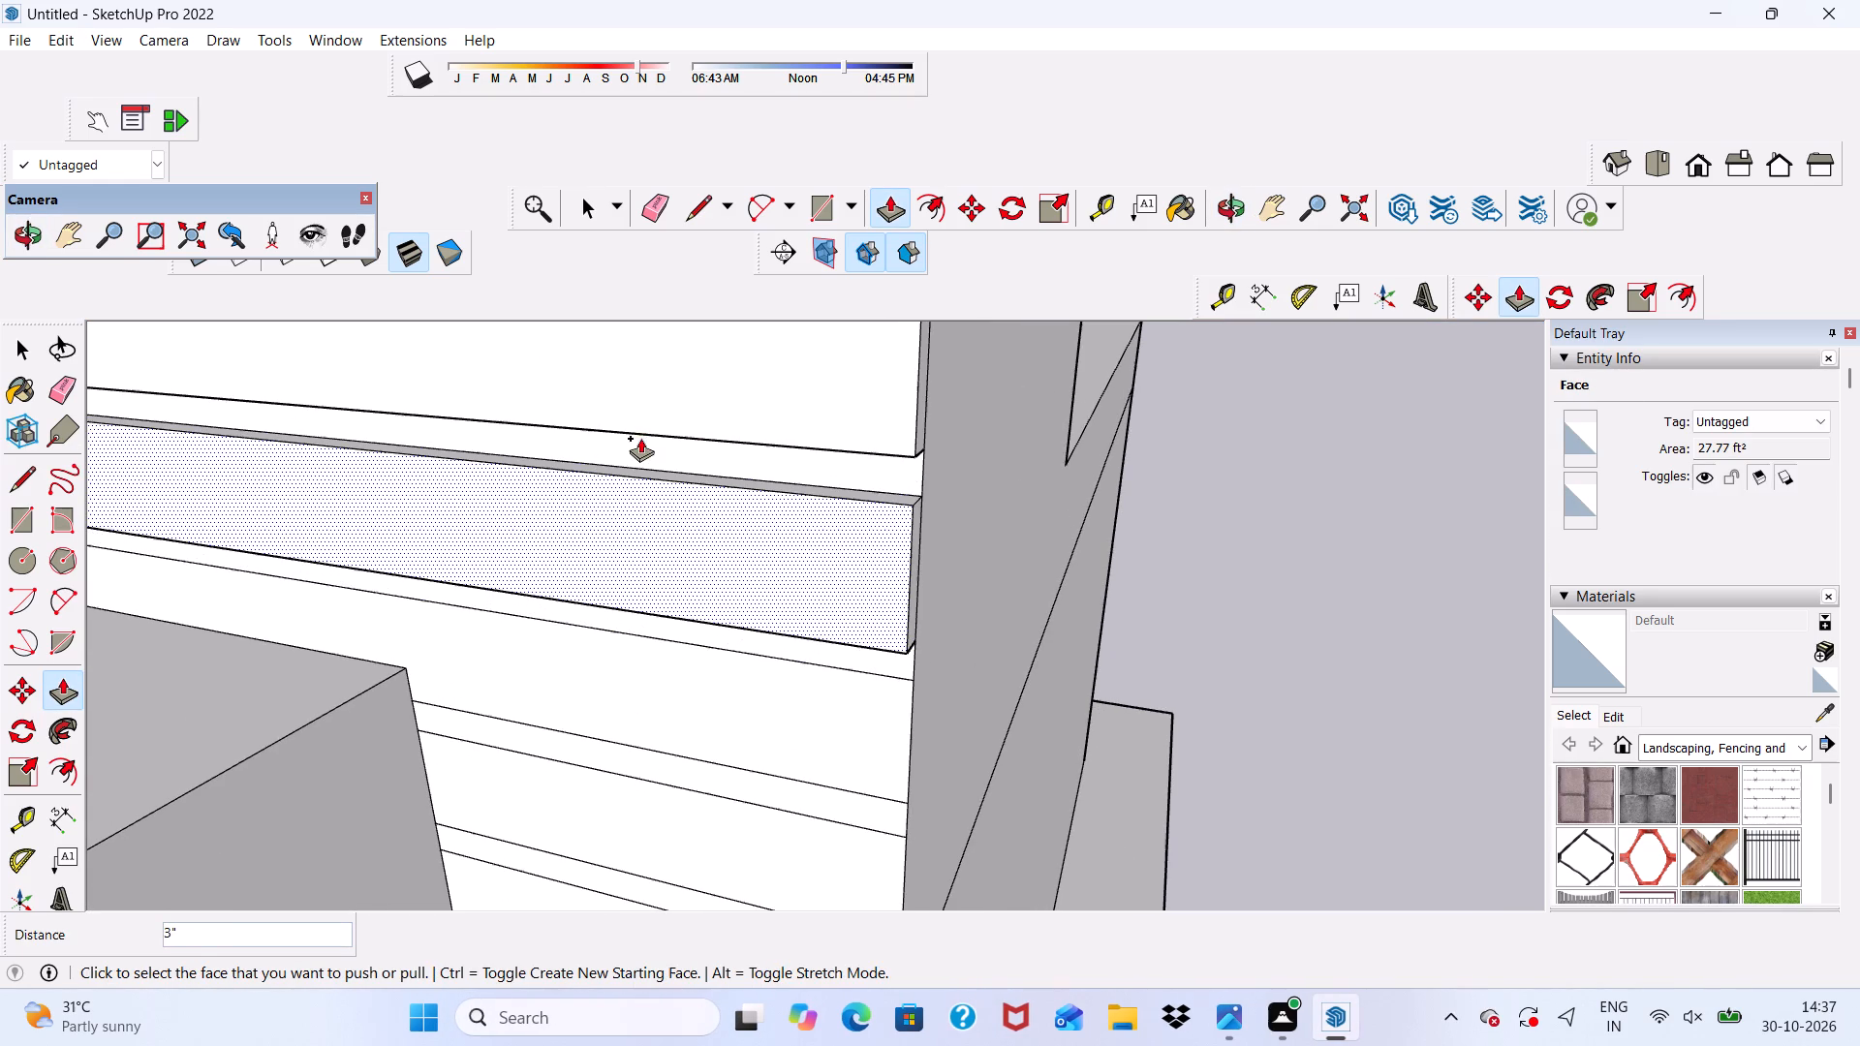
click(523, 667)
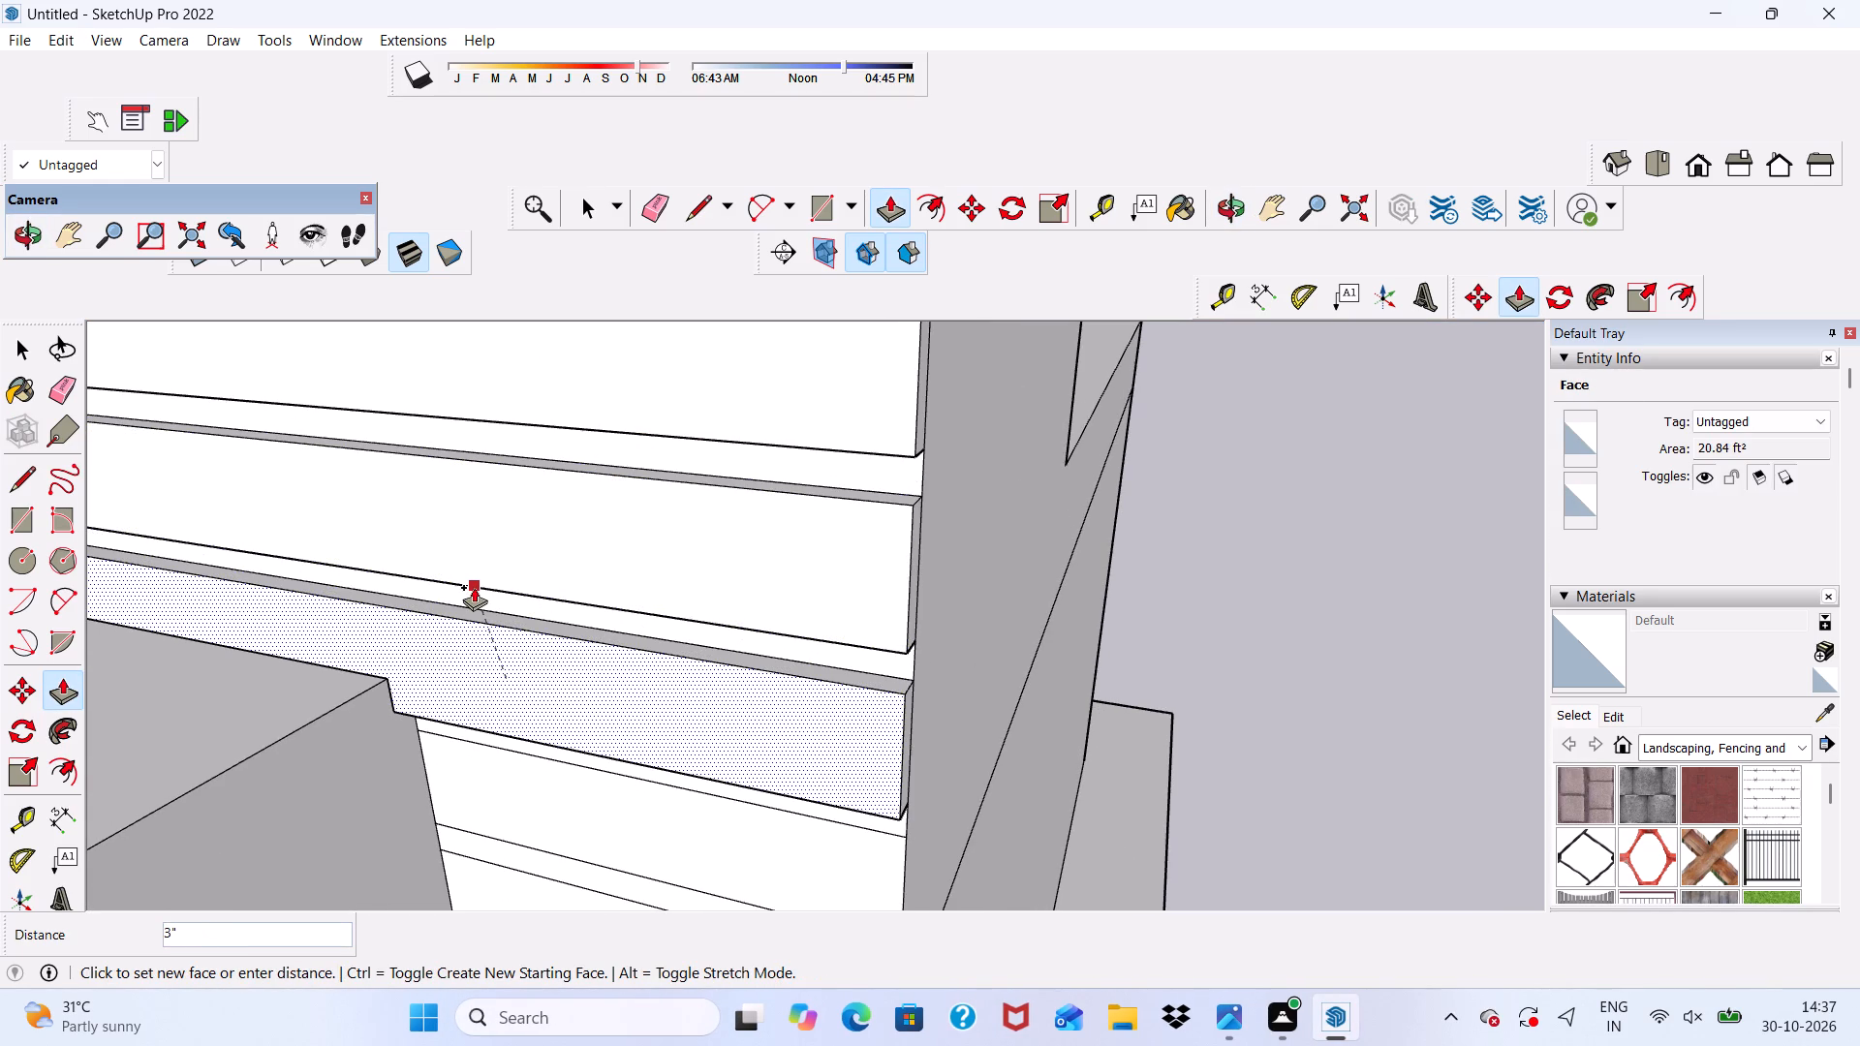
click(474, 587)
scroll(474, 547, down, 6)
scroll(485, 681, up, 1)
click(485, 681)
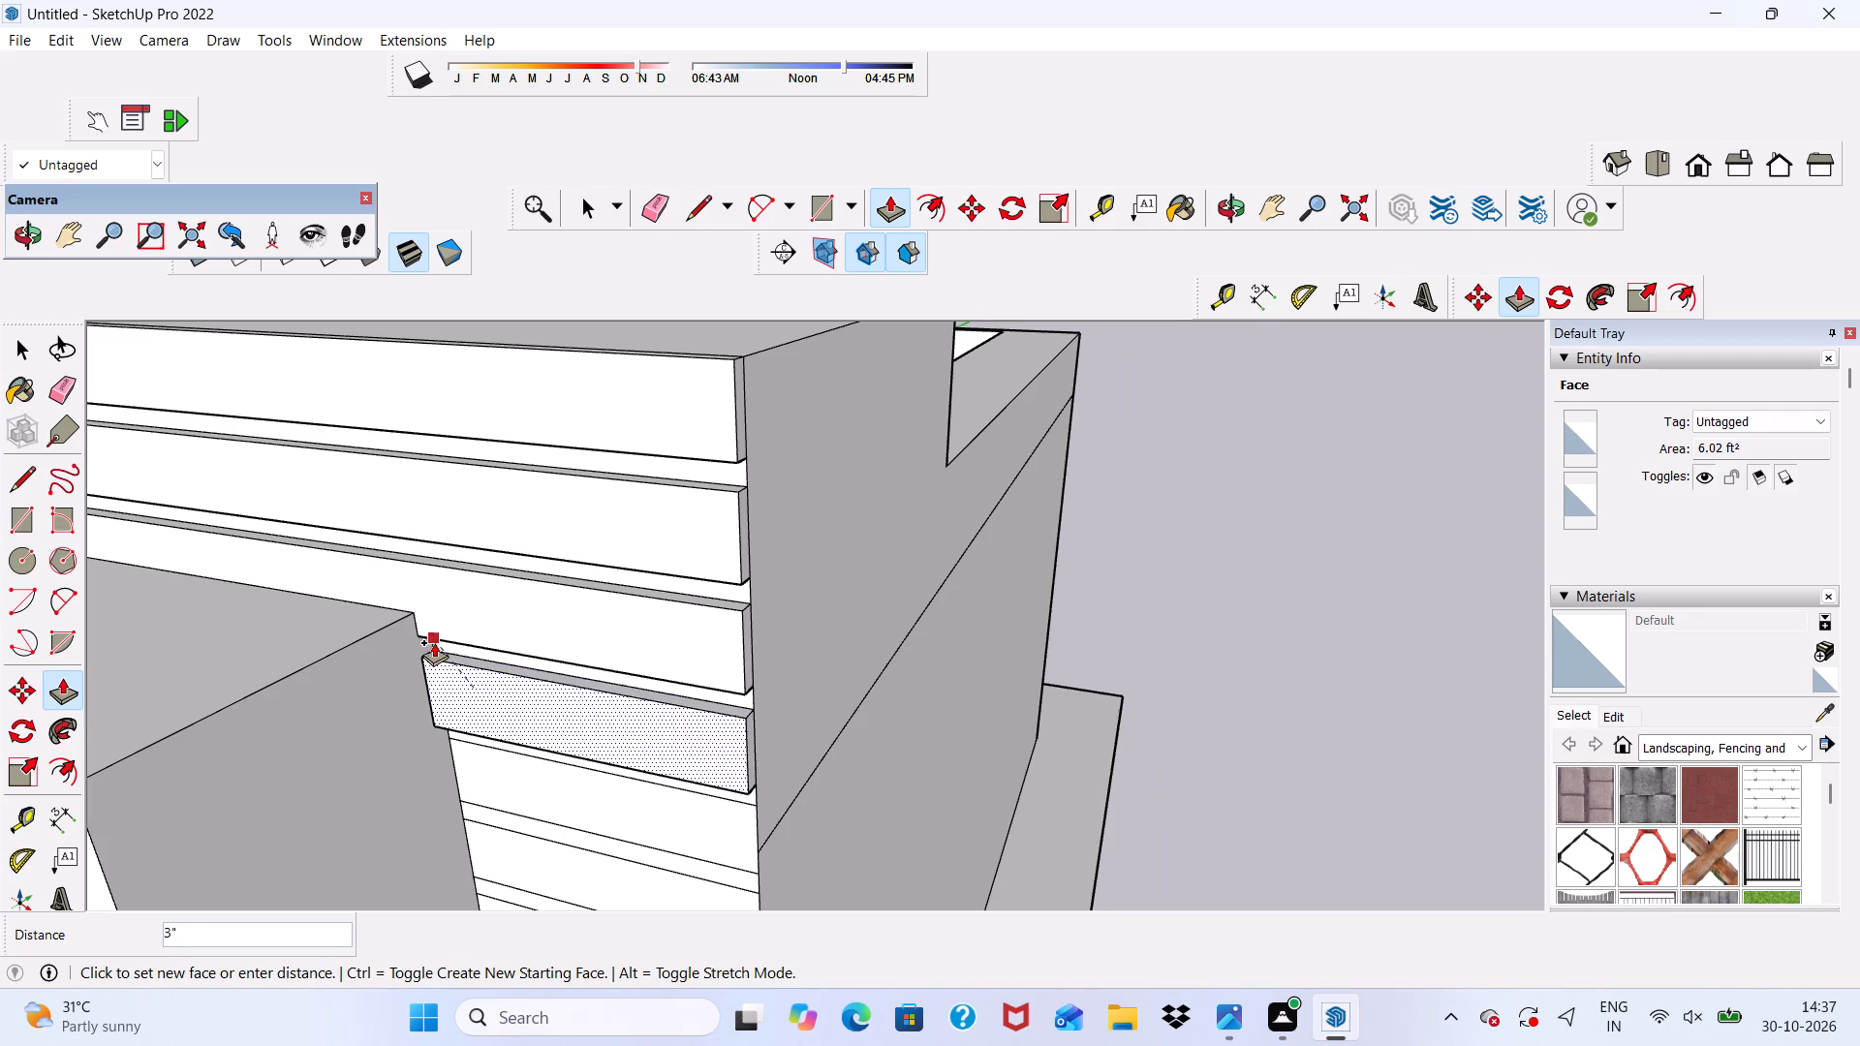
click(437, 640)
Push/Pull the fifth, sixth and seventh siding boards, in the strip beside the balcony frame, outward by 3".
scroll(470, 572, down, 6)
middle_drag(525, 692, 276, 666)
scroll(495, 658, up, 6)
scroll(495, 633, down, 2)
middle_drag(495, 632, 606, 565)
scroll(606, 565, up, 3)
click(614, 512)
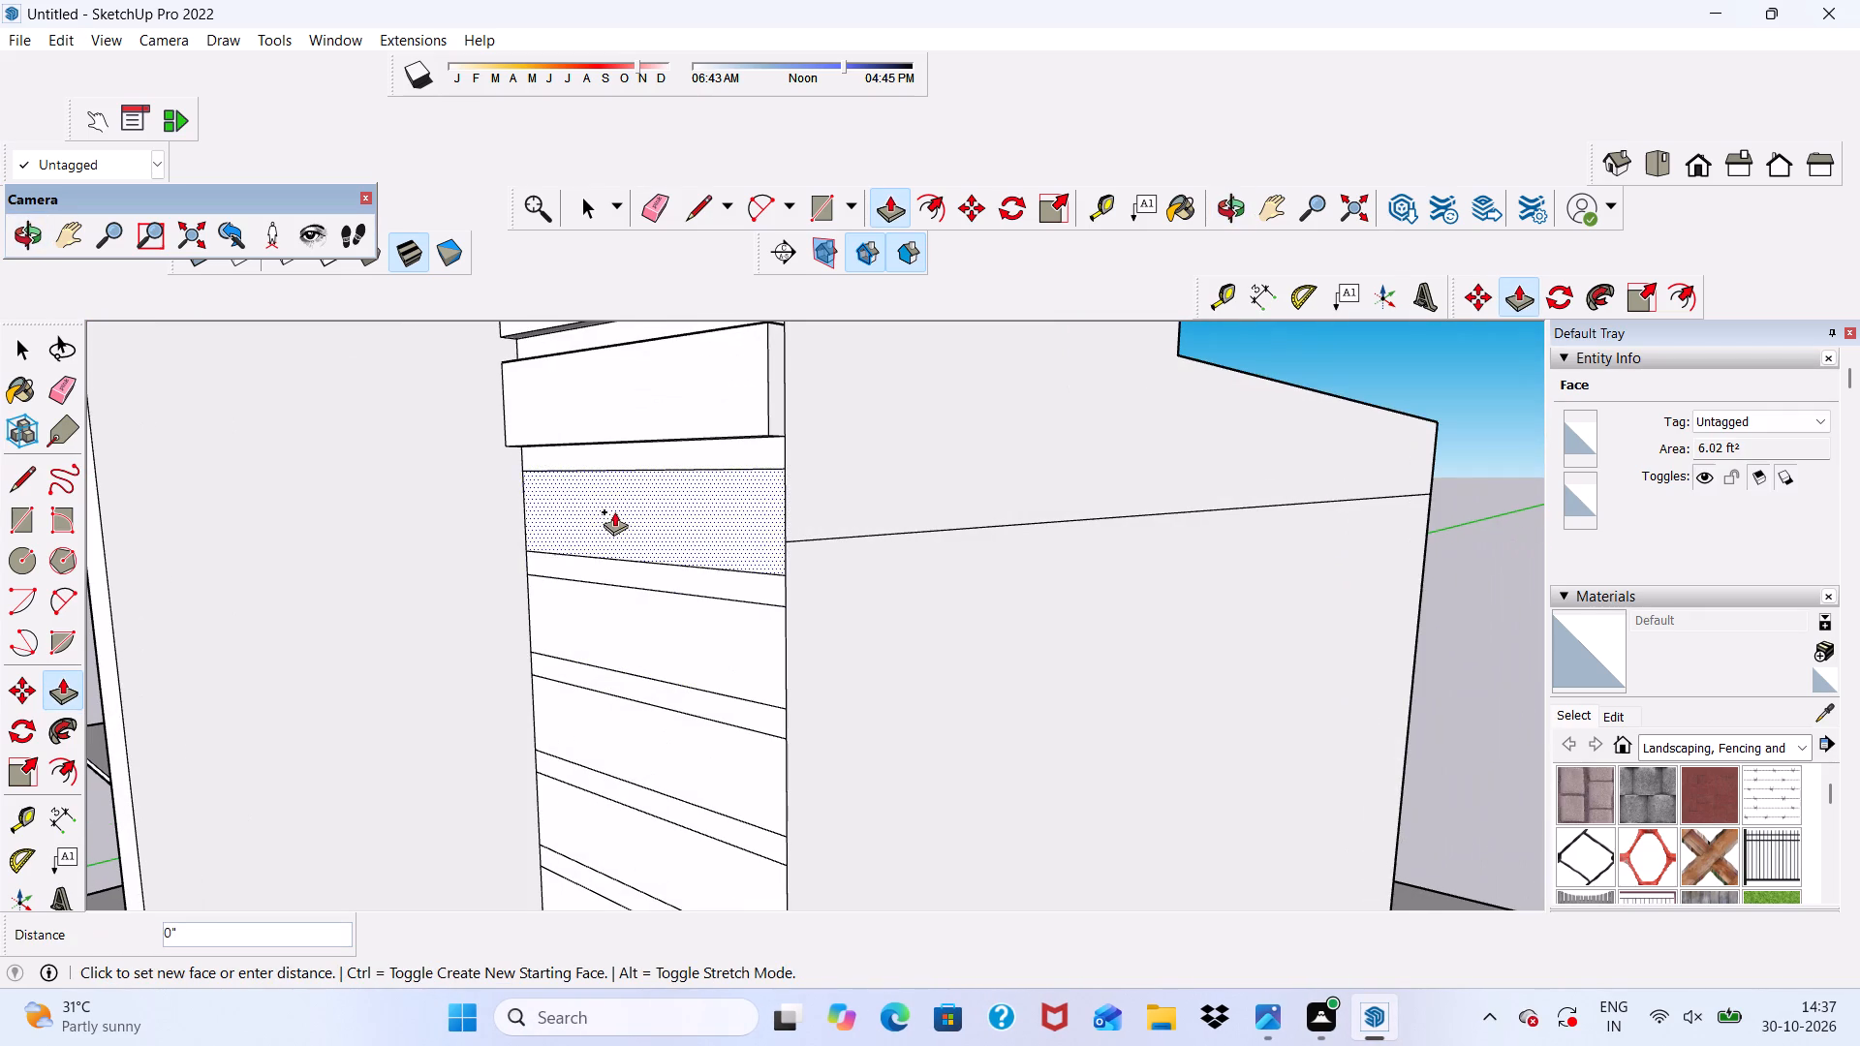
click(579, 441)
click(568, 659)
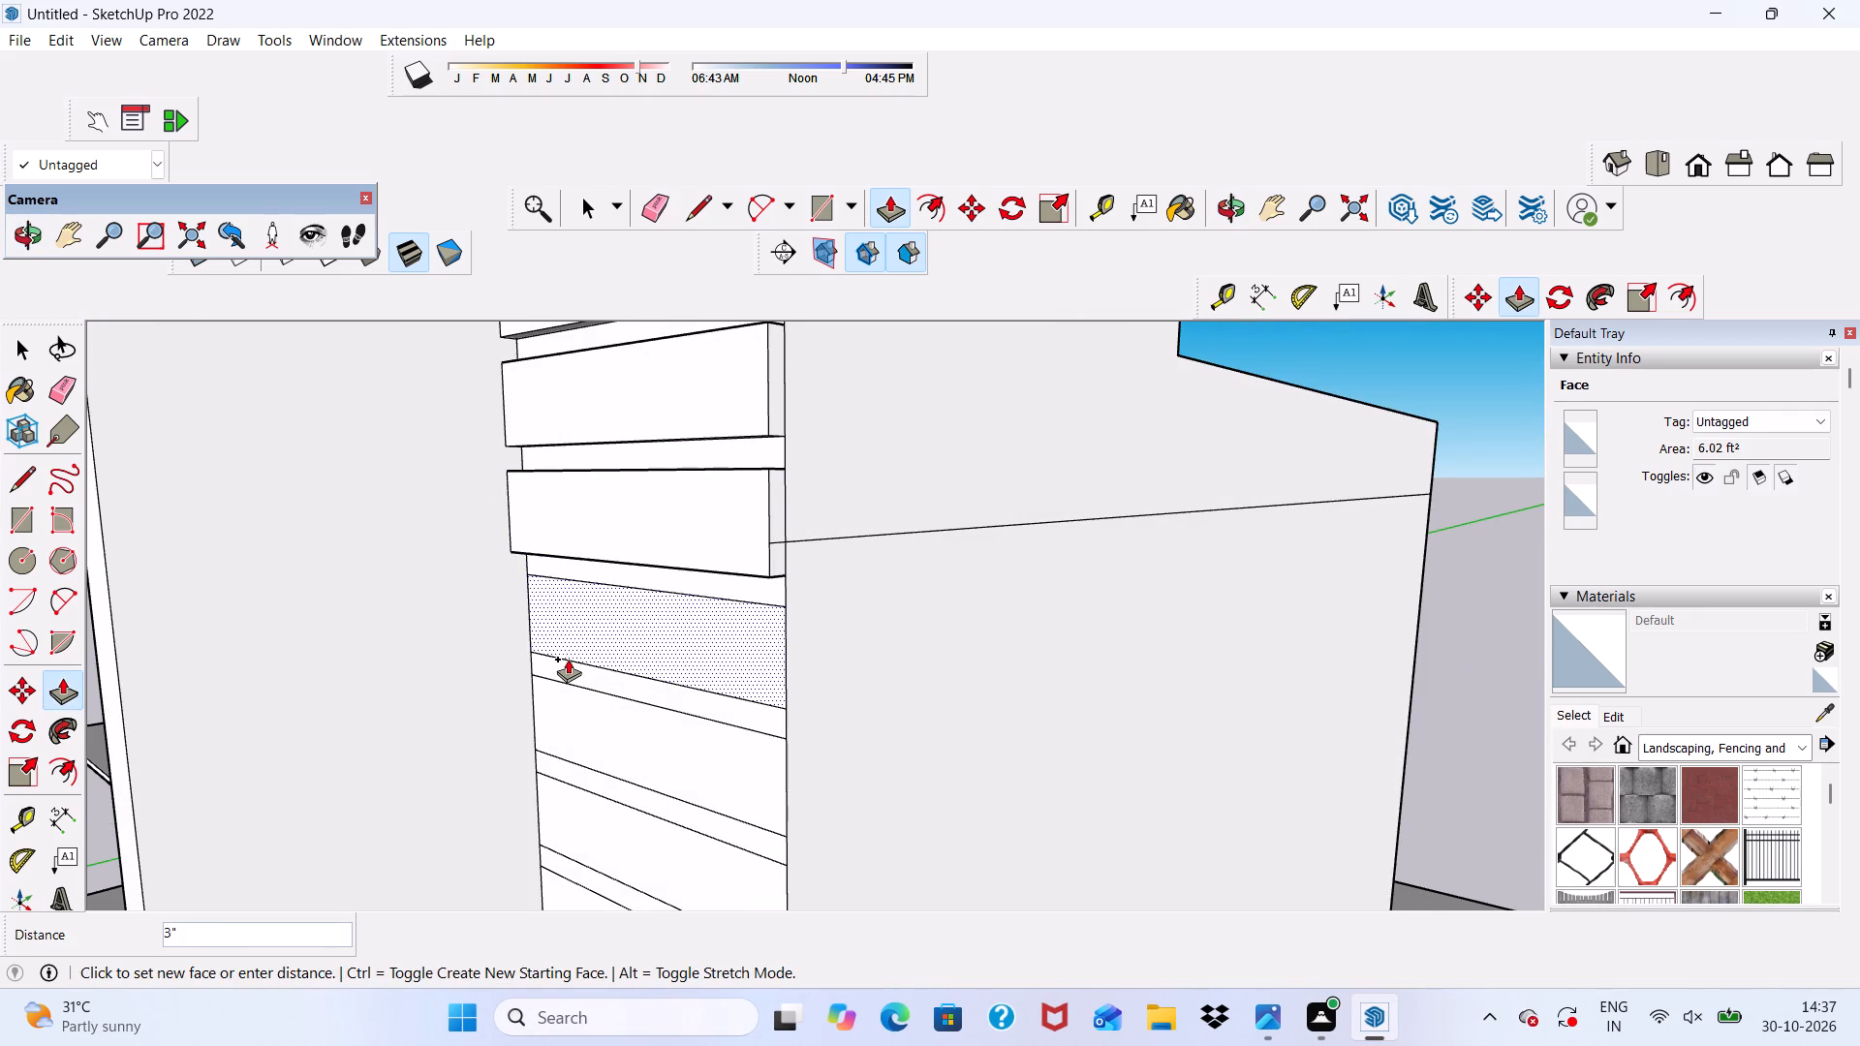
click(546, 553)
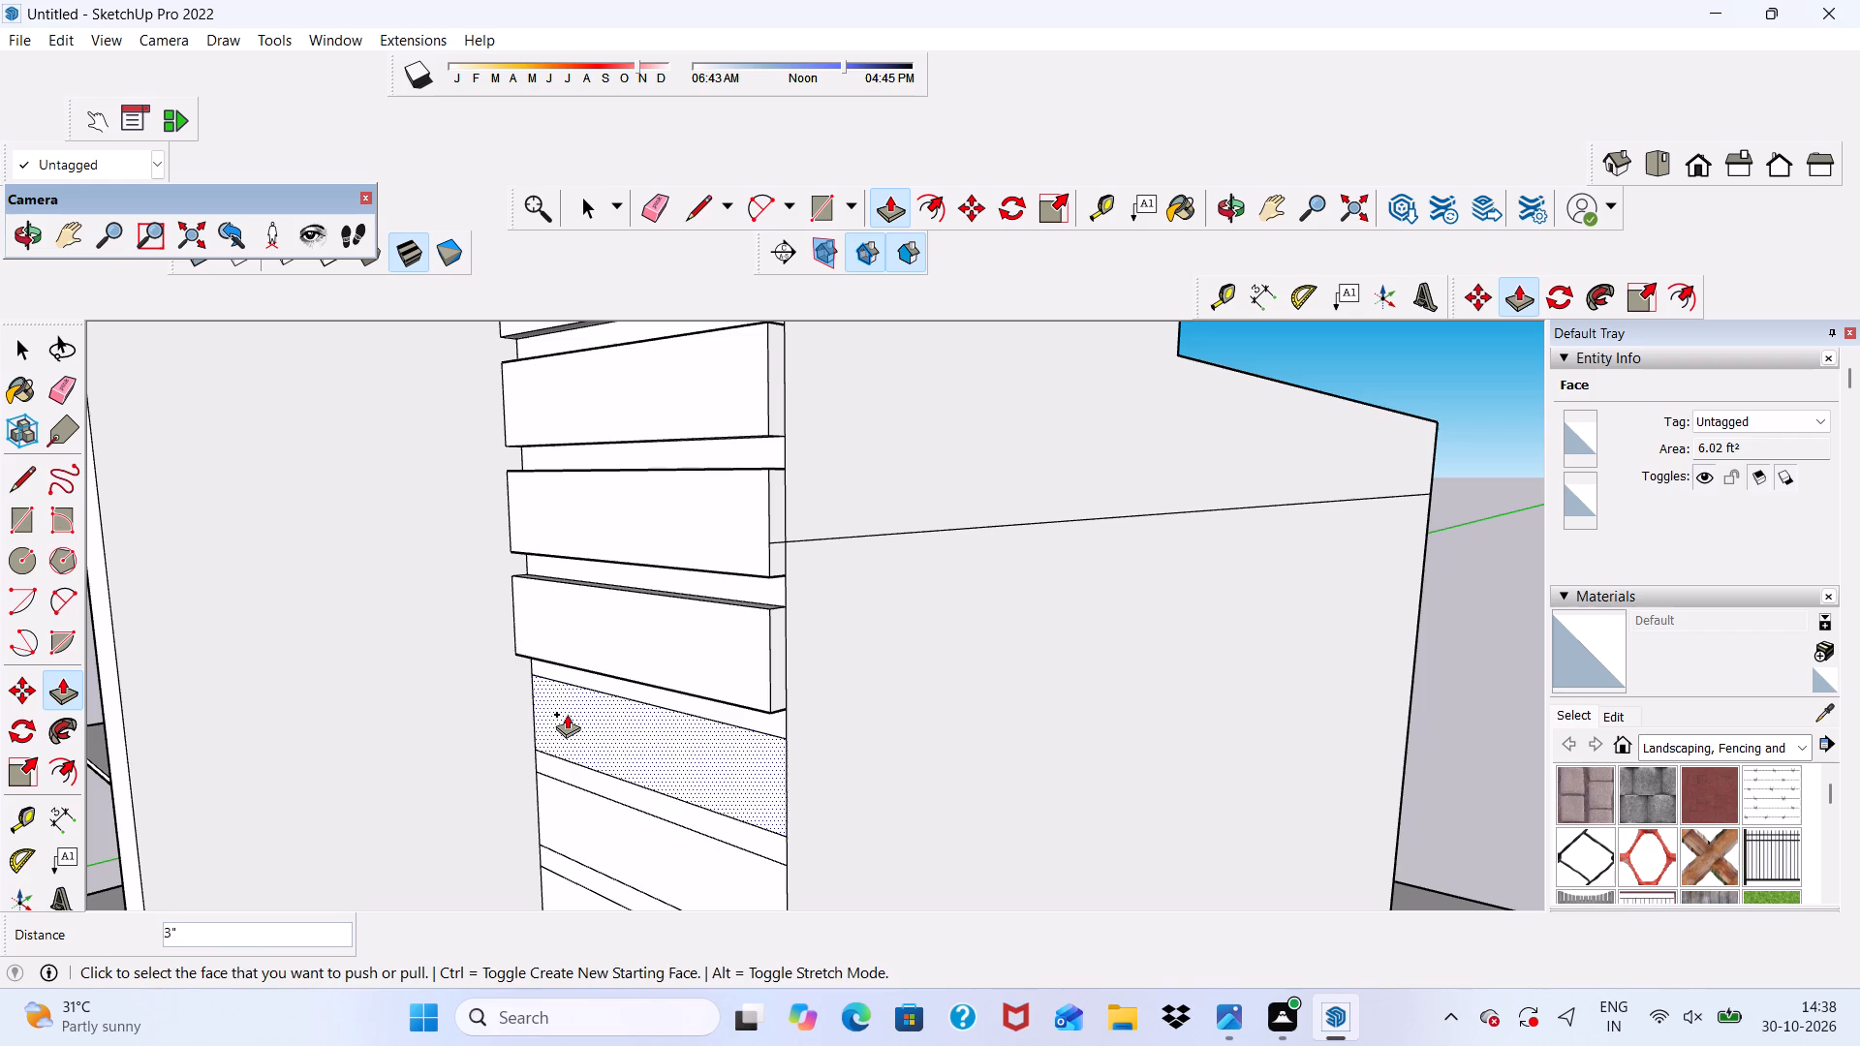
click(567, 714)
click(550, 656)
Push/Pull the eighth and ninth siding boards beside the balcony frame outward by 3".
scroll(551, 603, down, 6)
scroll(562, 721, up, 1)
click(571, 745)
click(564, 702)
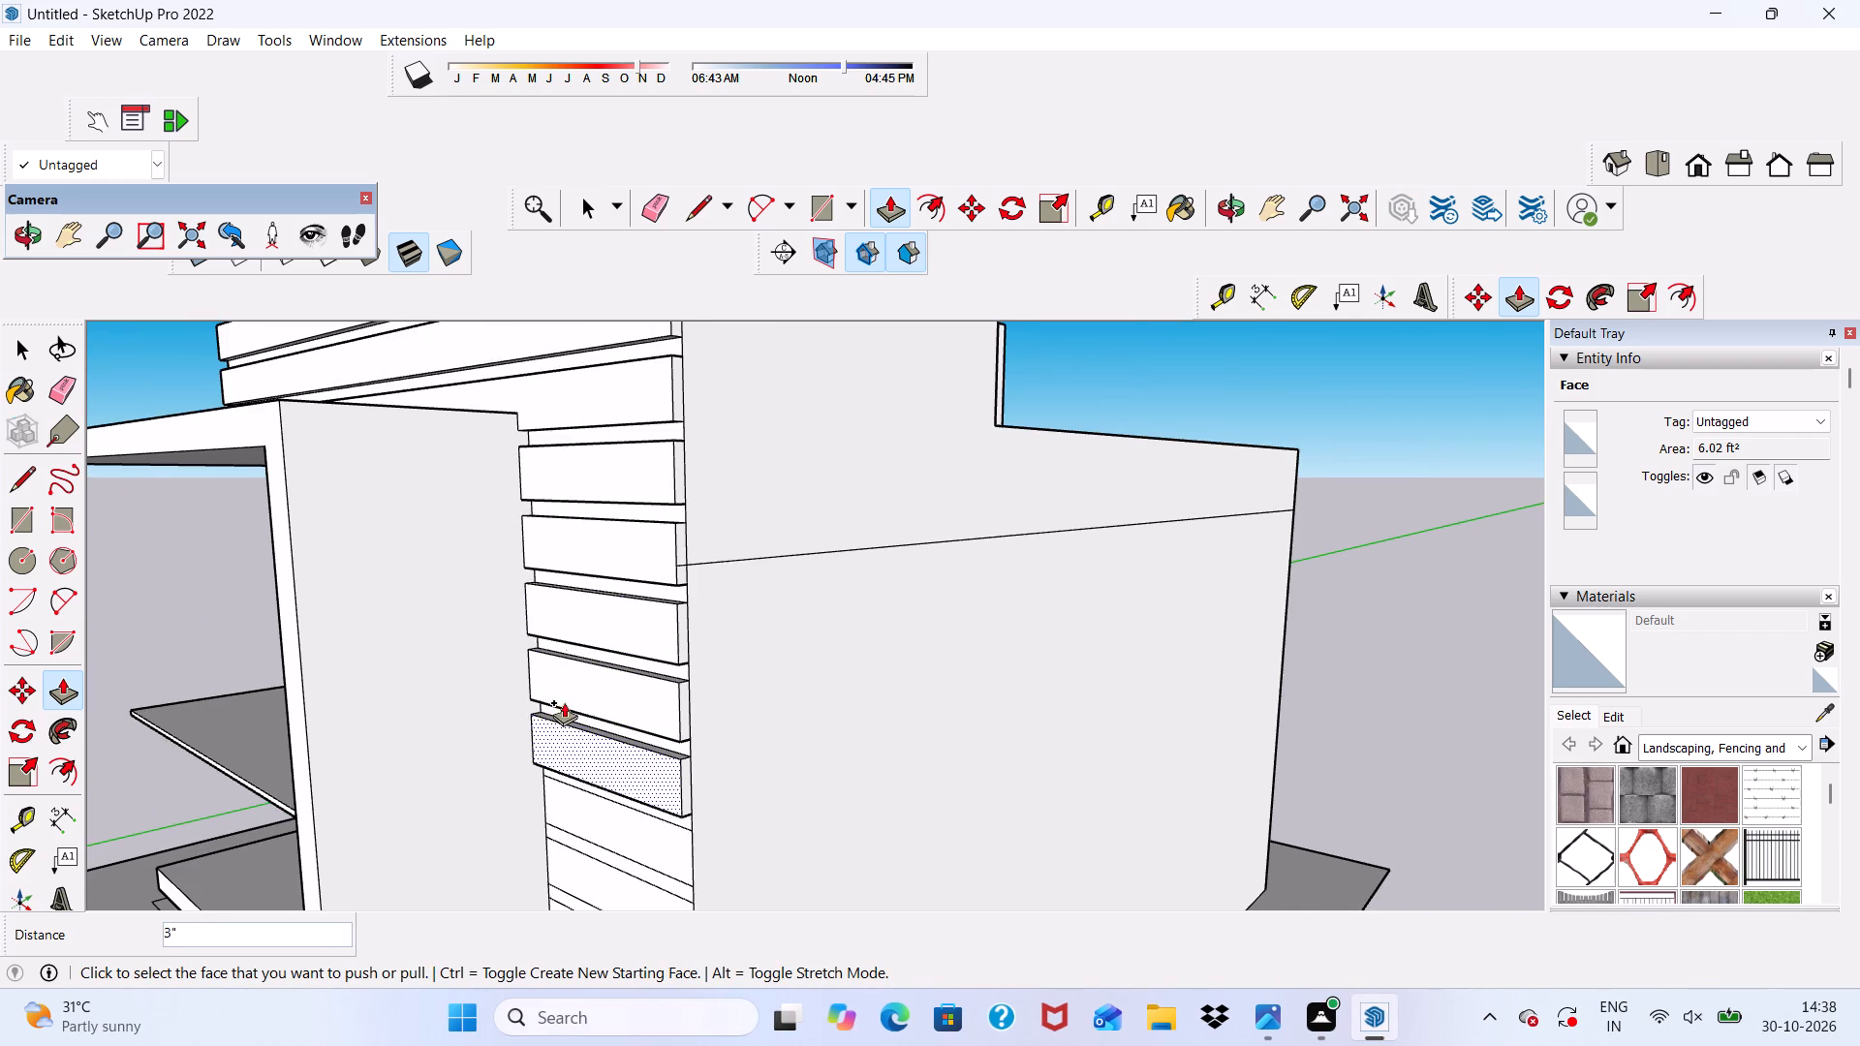
scroll(560, 579, down, 6)
scroll(553, 736, up, 6)
click(593, 710)
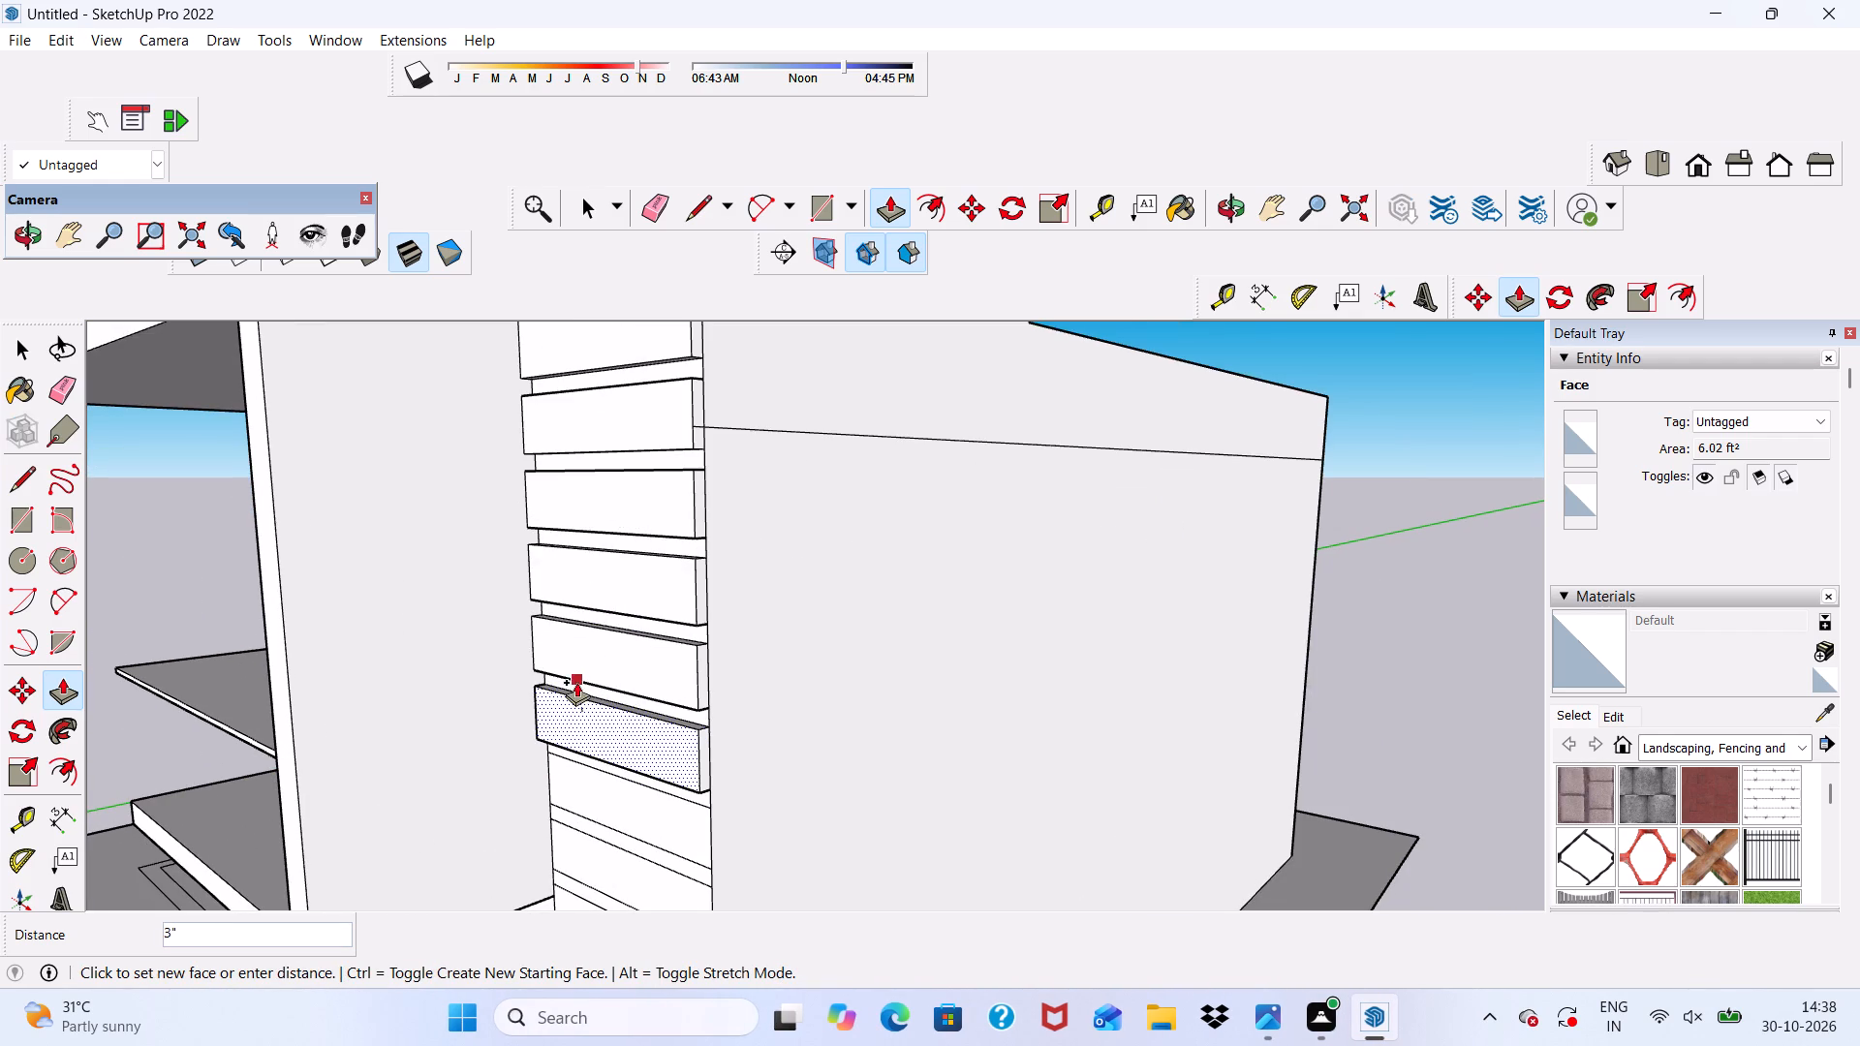
click(576, 681)
scroll(571, 619, down, 6)
scroll(588, 751, up, 7)
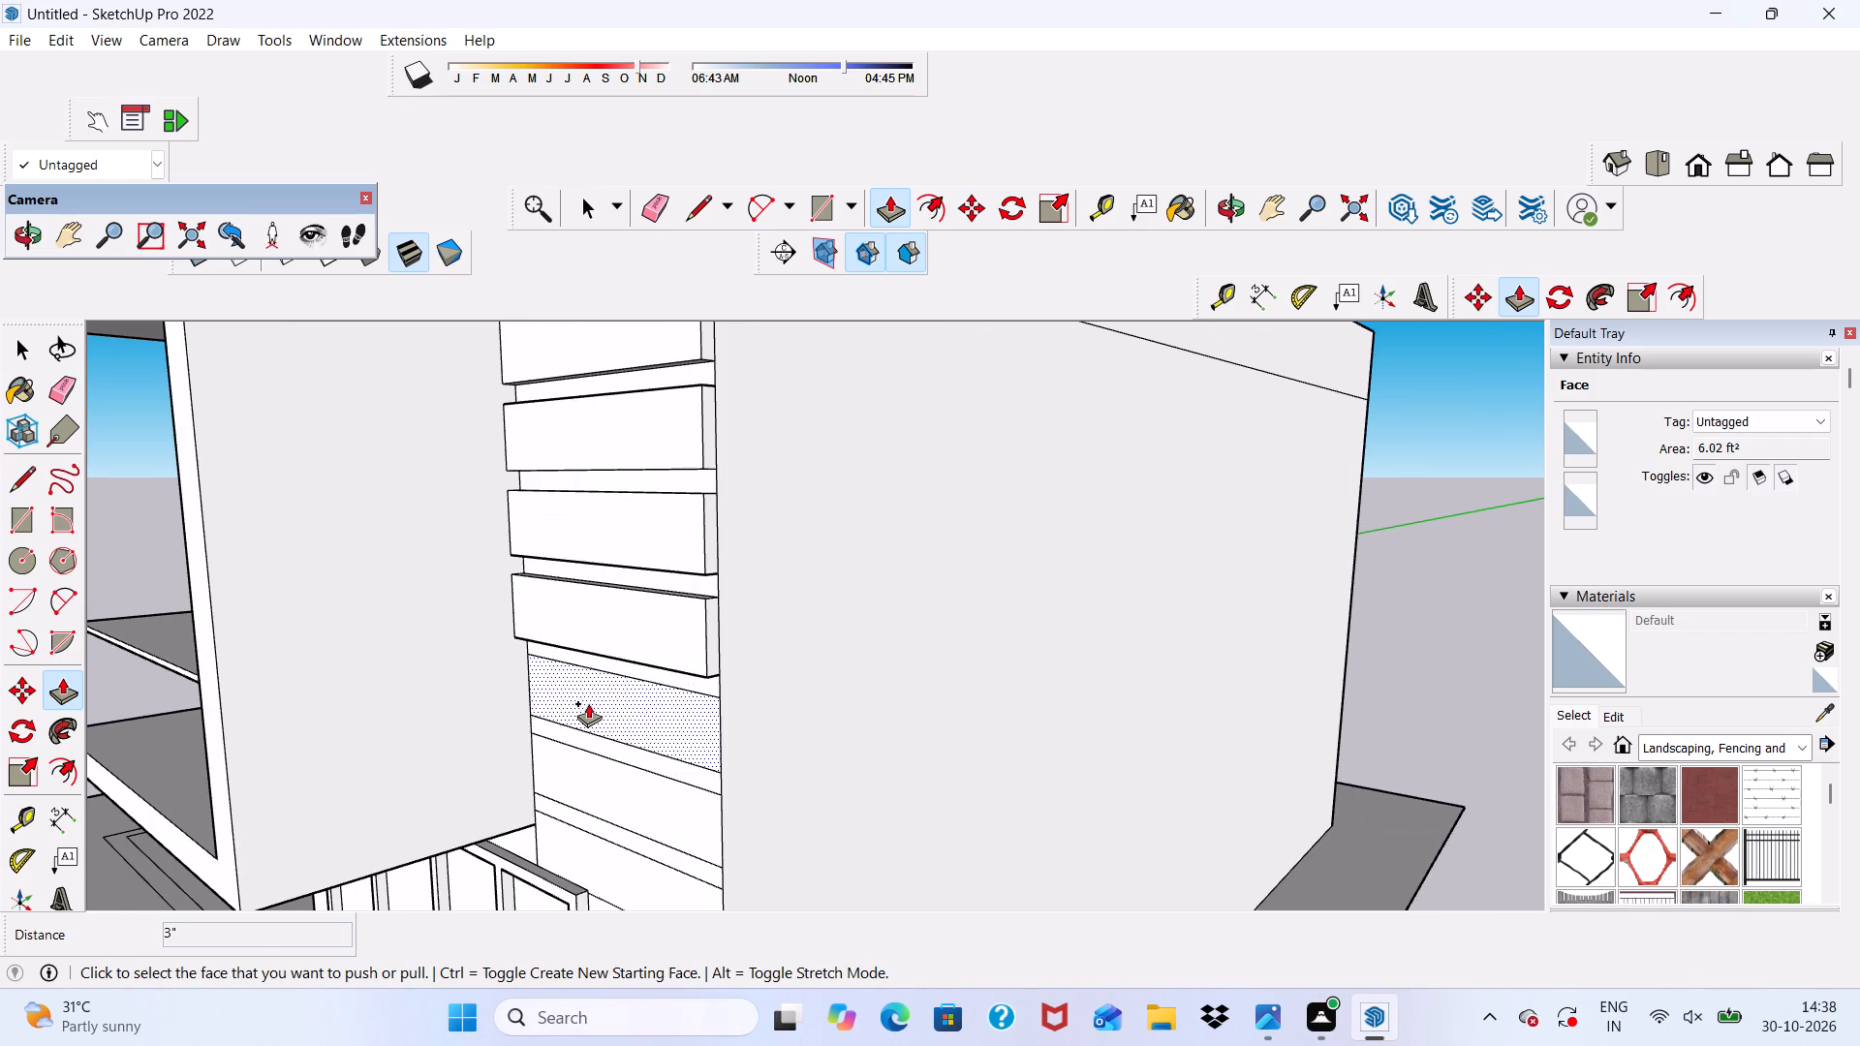
Push/Pull the tenth, eleventh and twelfth siding boards from the top outward by 3".
click(588, 703)
click(558, 639)
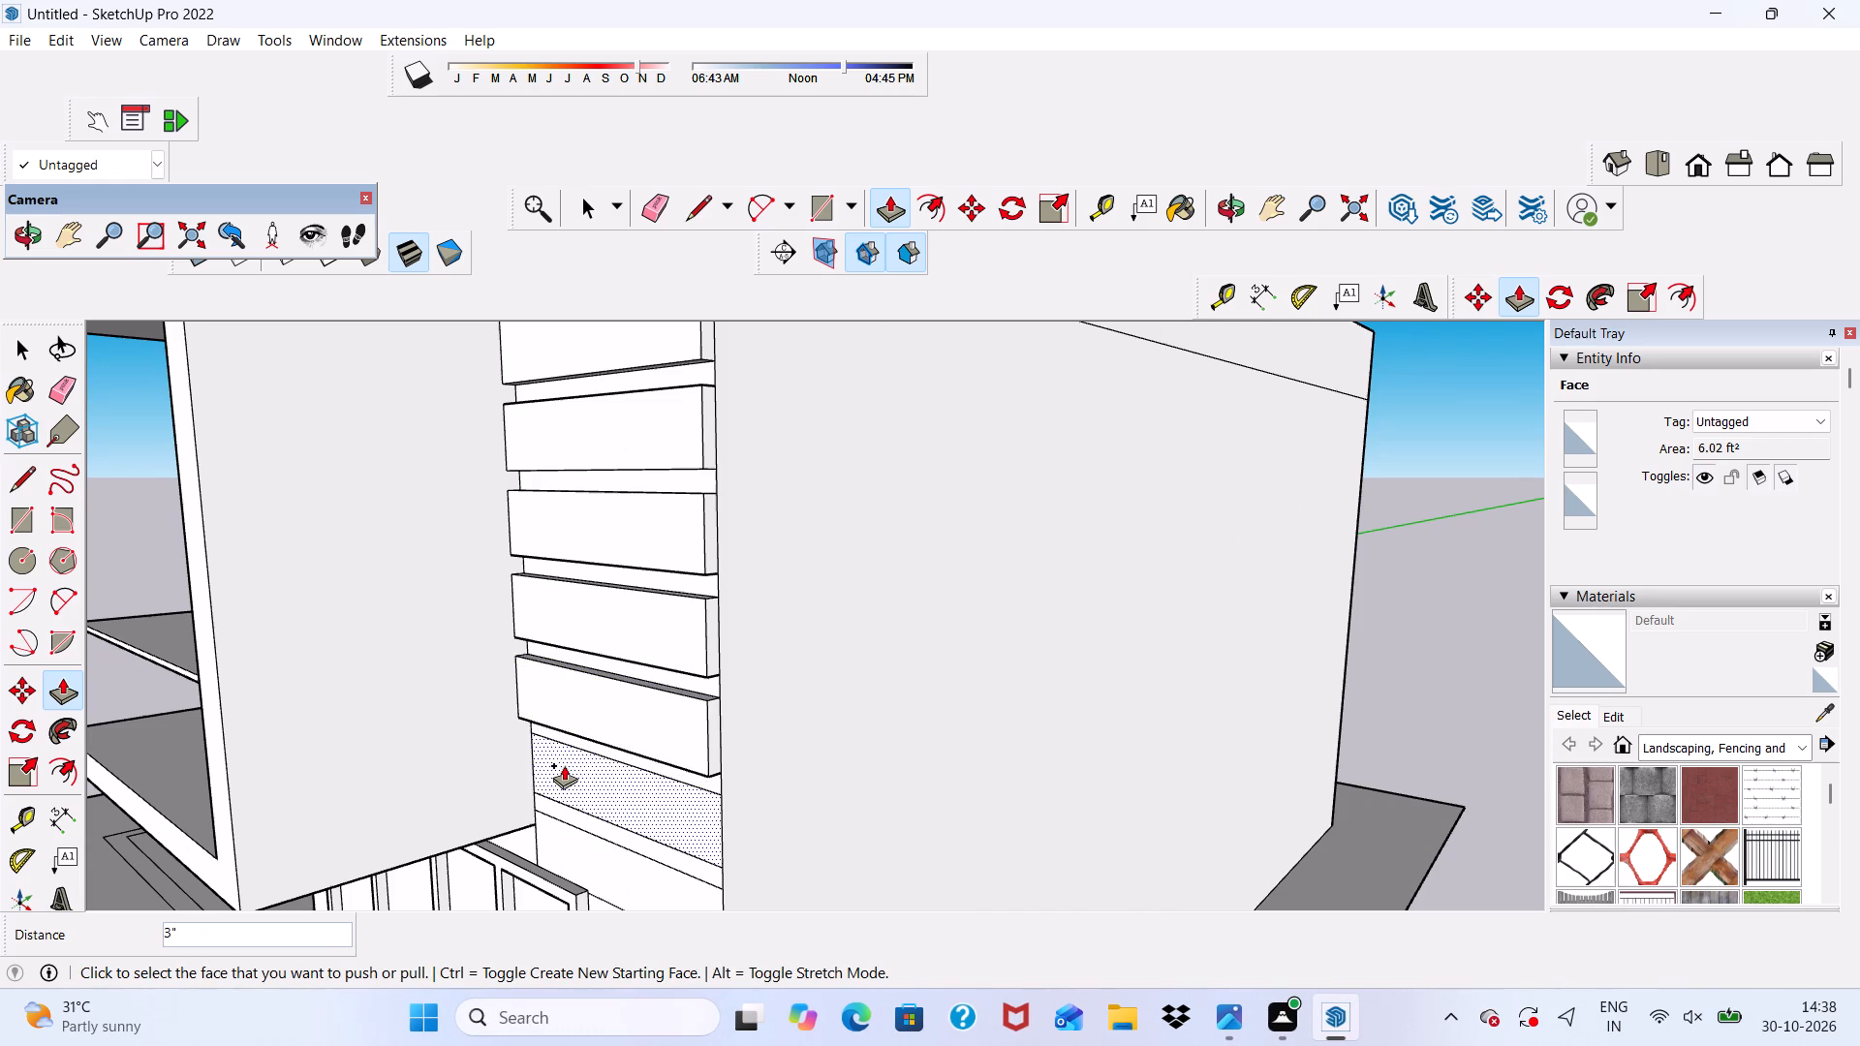
click(564, 765)
click(550, 730)
scroll(563, 607, down, 6)
scroll(583, 776, up, 6)
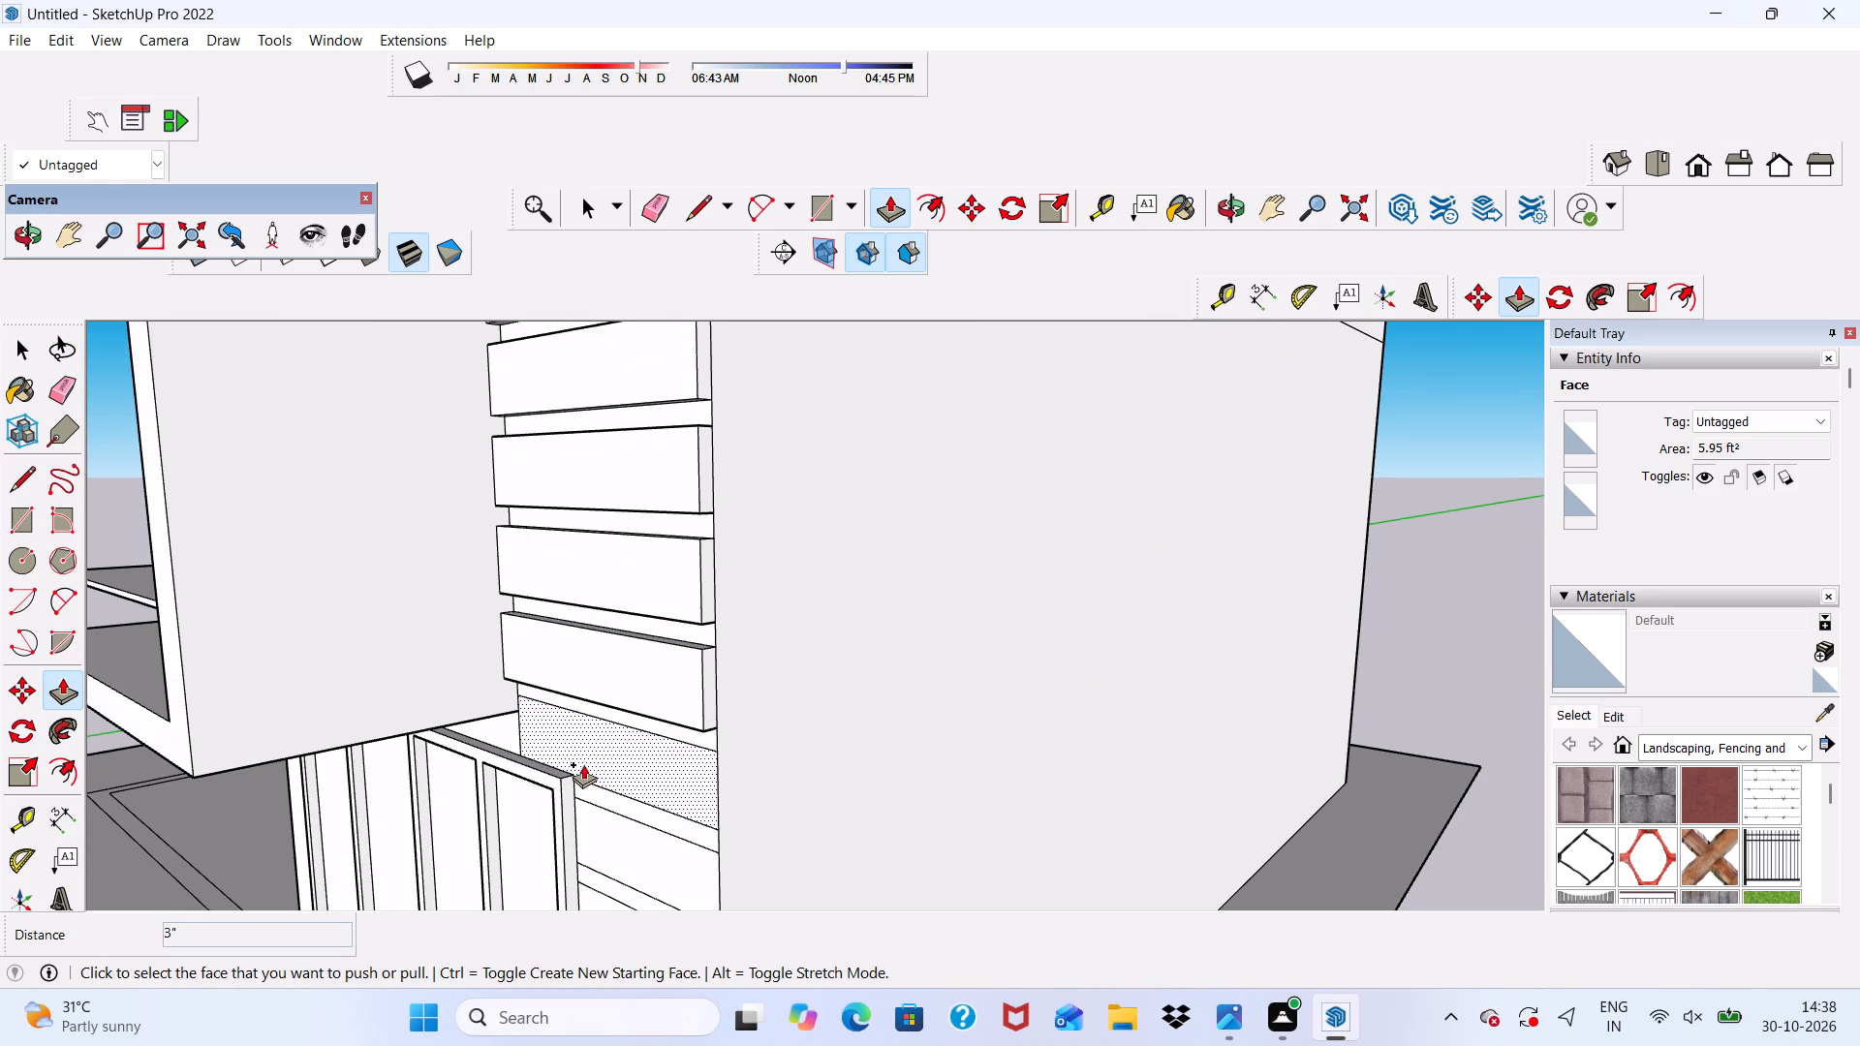
click(583, 764)
click(573, 700)
Push/Pull the first of the shorter siding boards beside the ground-floor window outward to match the board above it.
scroll(573, 605, down, 6)
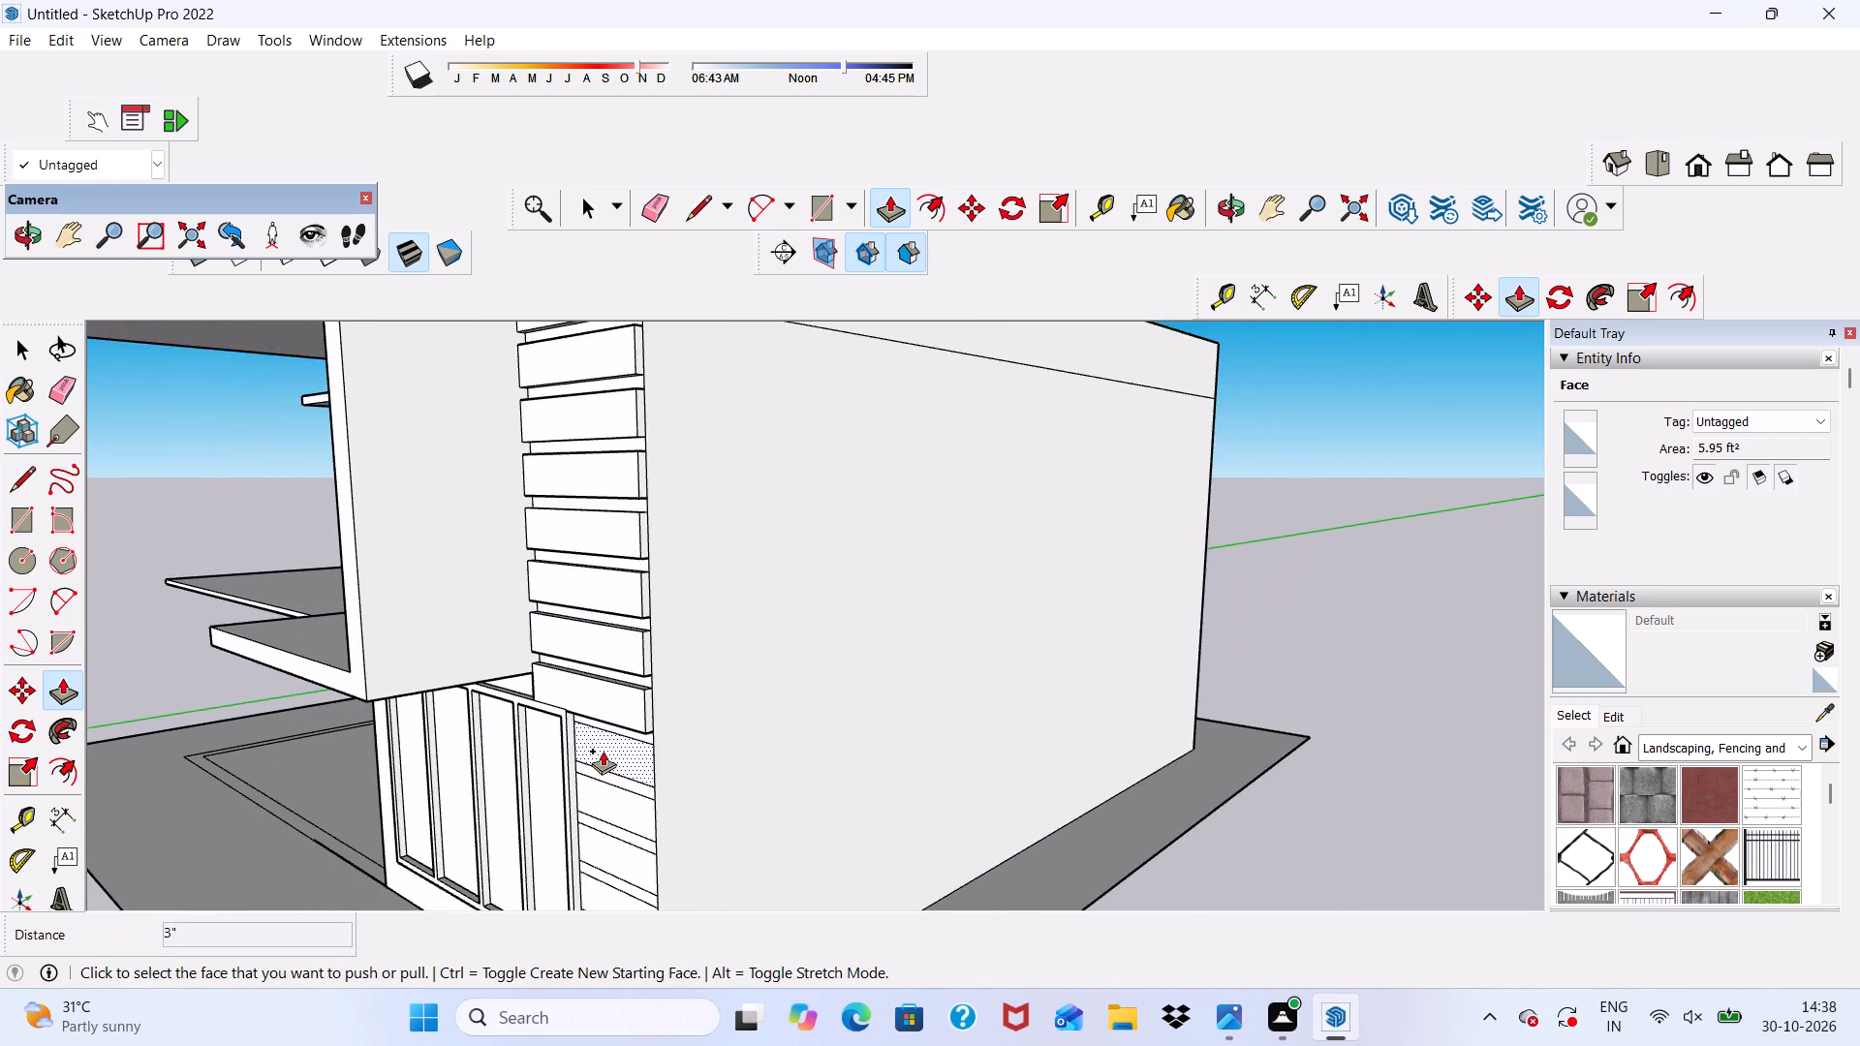
scroll(605, 759, up, 1)
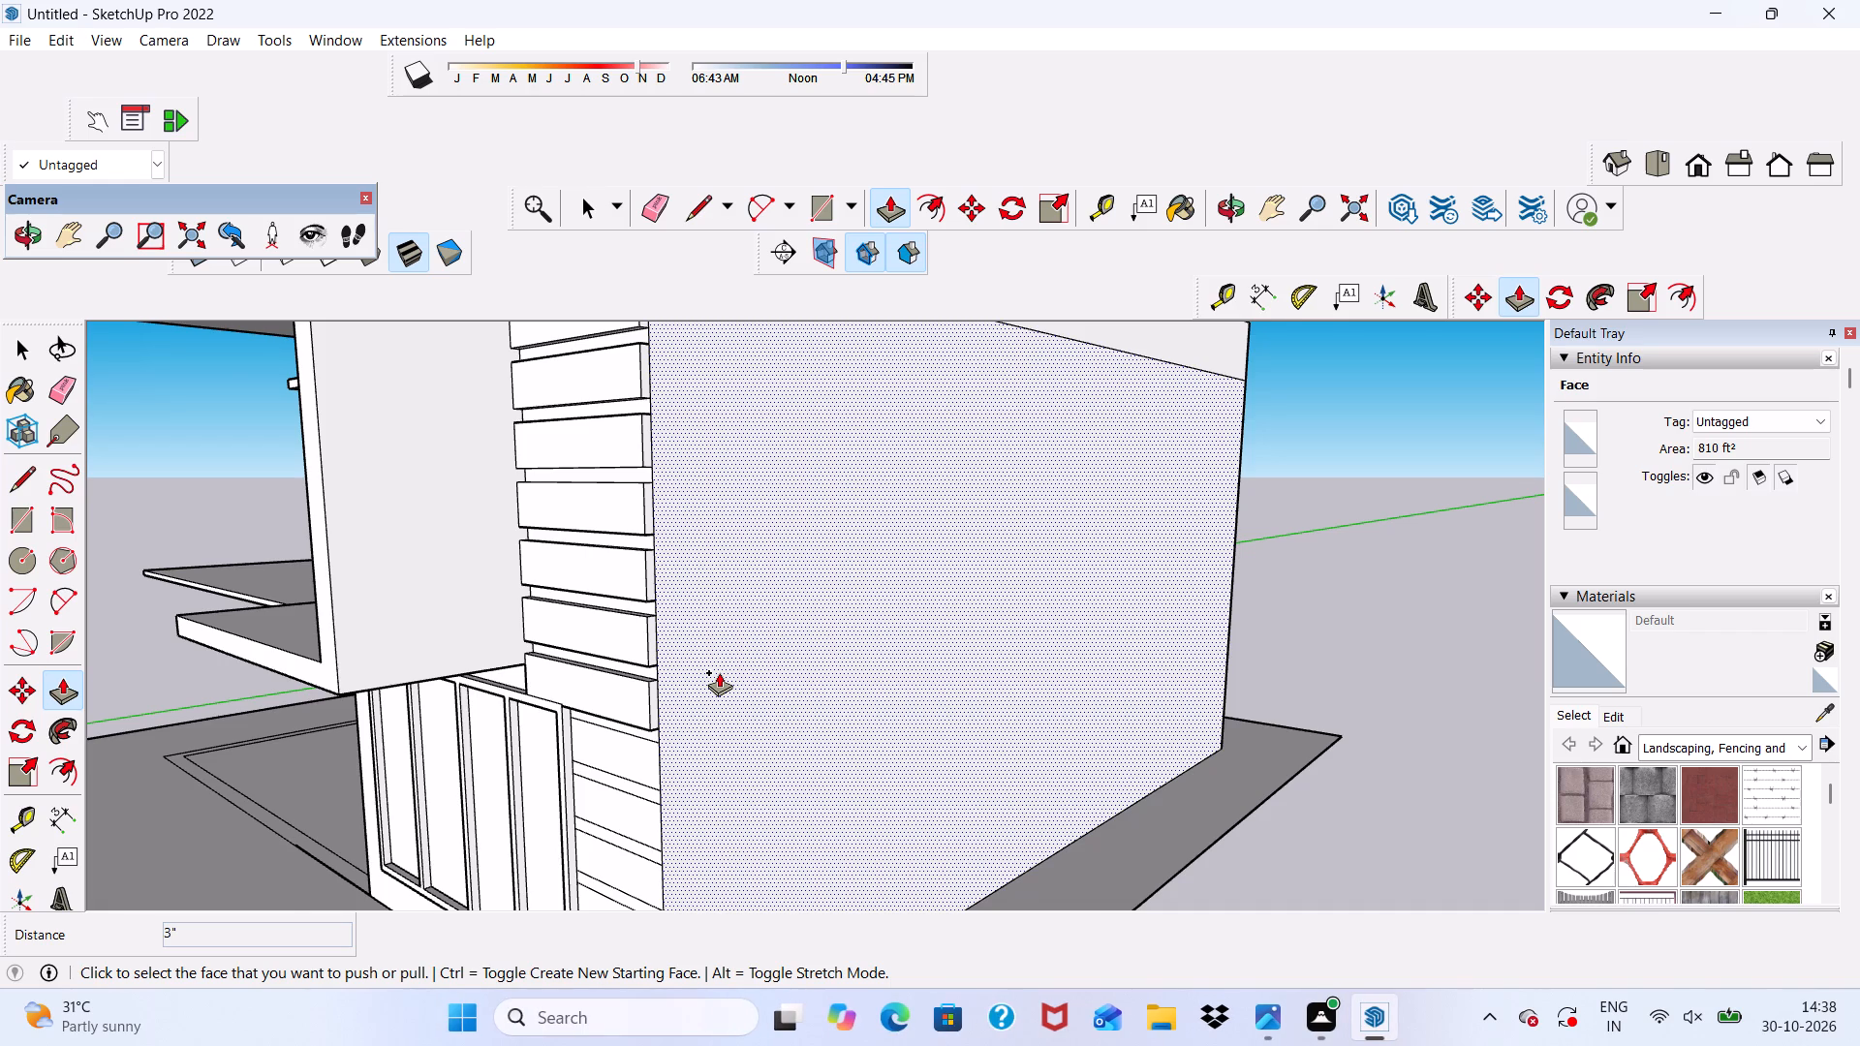
scroll(718, 672, up, 2)
scroll(562, 547, down, 2)
scroll(575, 802, up, 10)
click(565, 681)
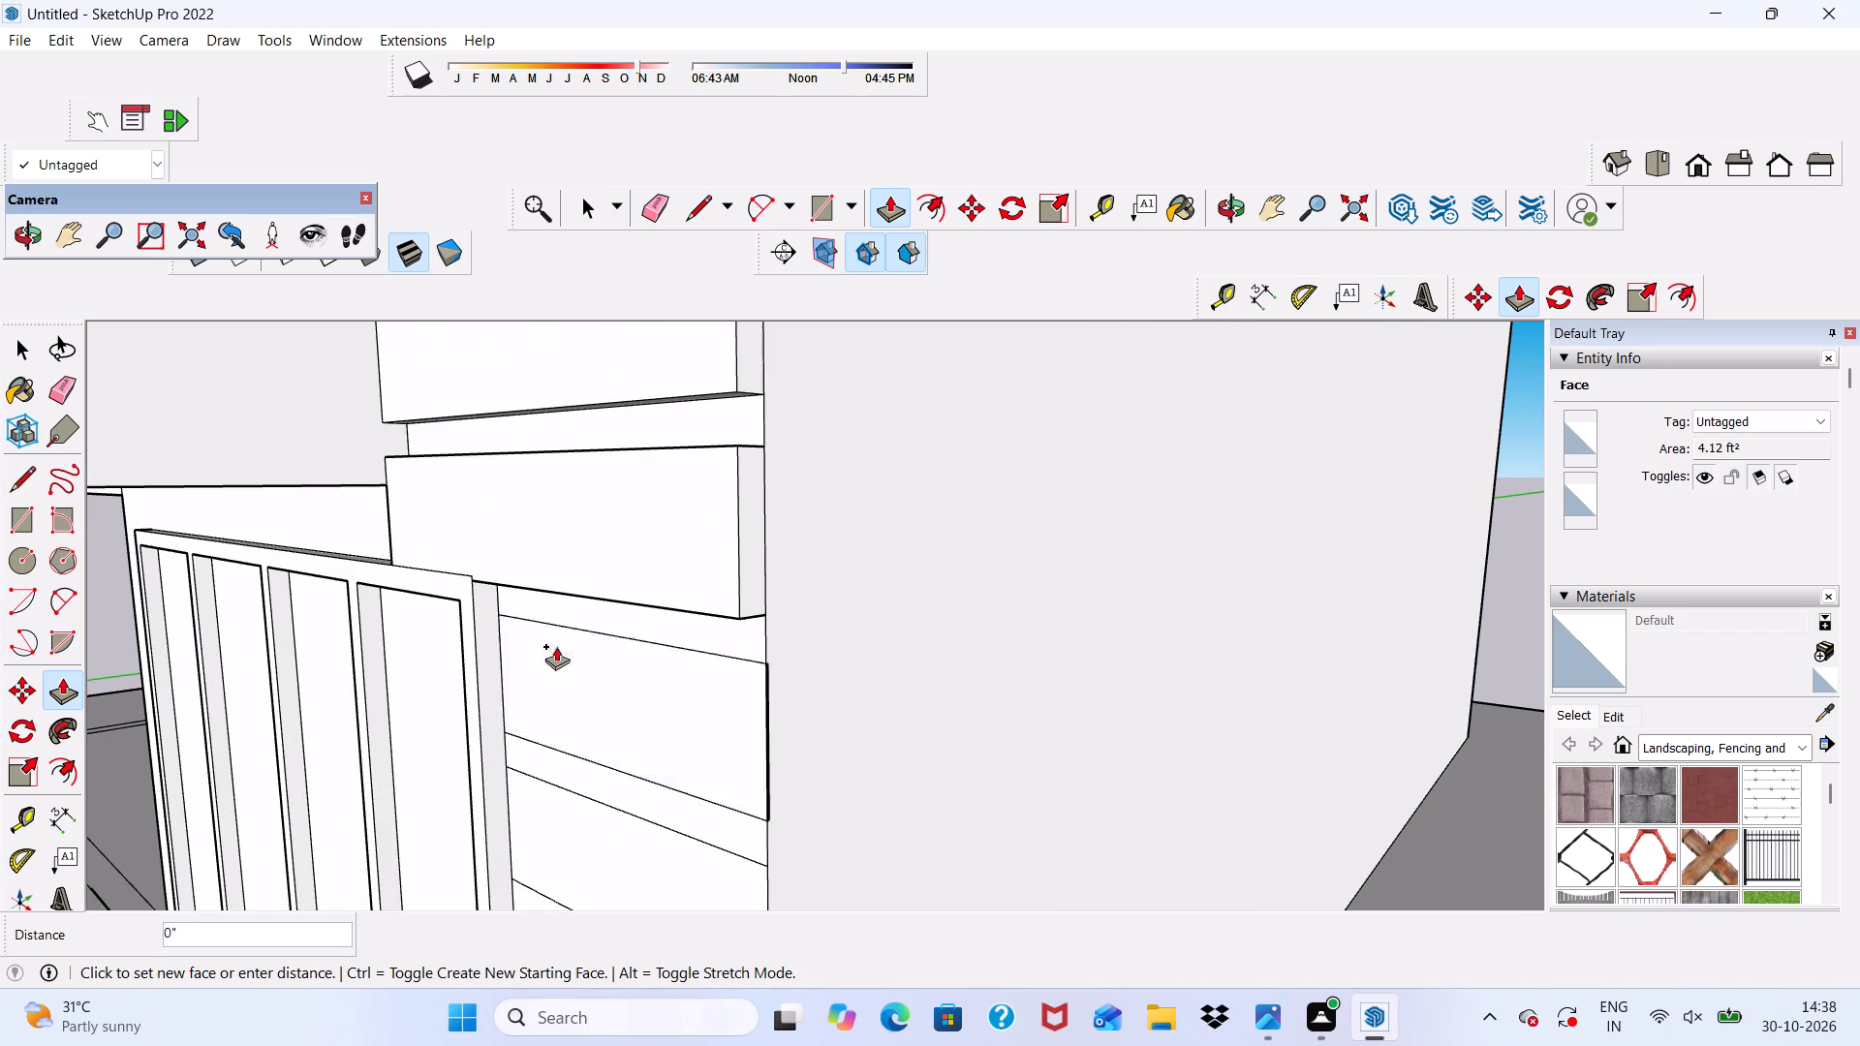
click(550, 580)
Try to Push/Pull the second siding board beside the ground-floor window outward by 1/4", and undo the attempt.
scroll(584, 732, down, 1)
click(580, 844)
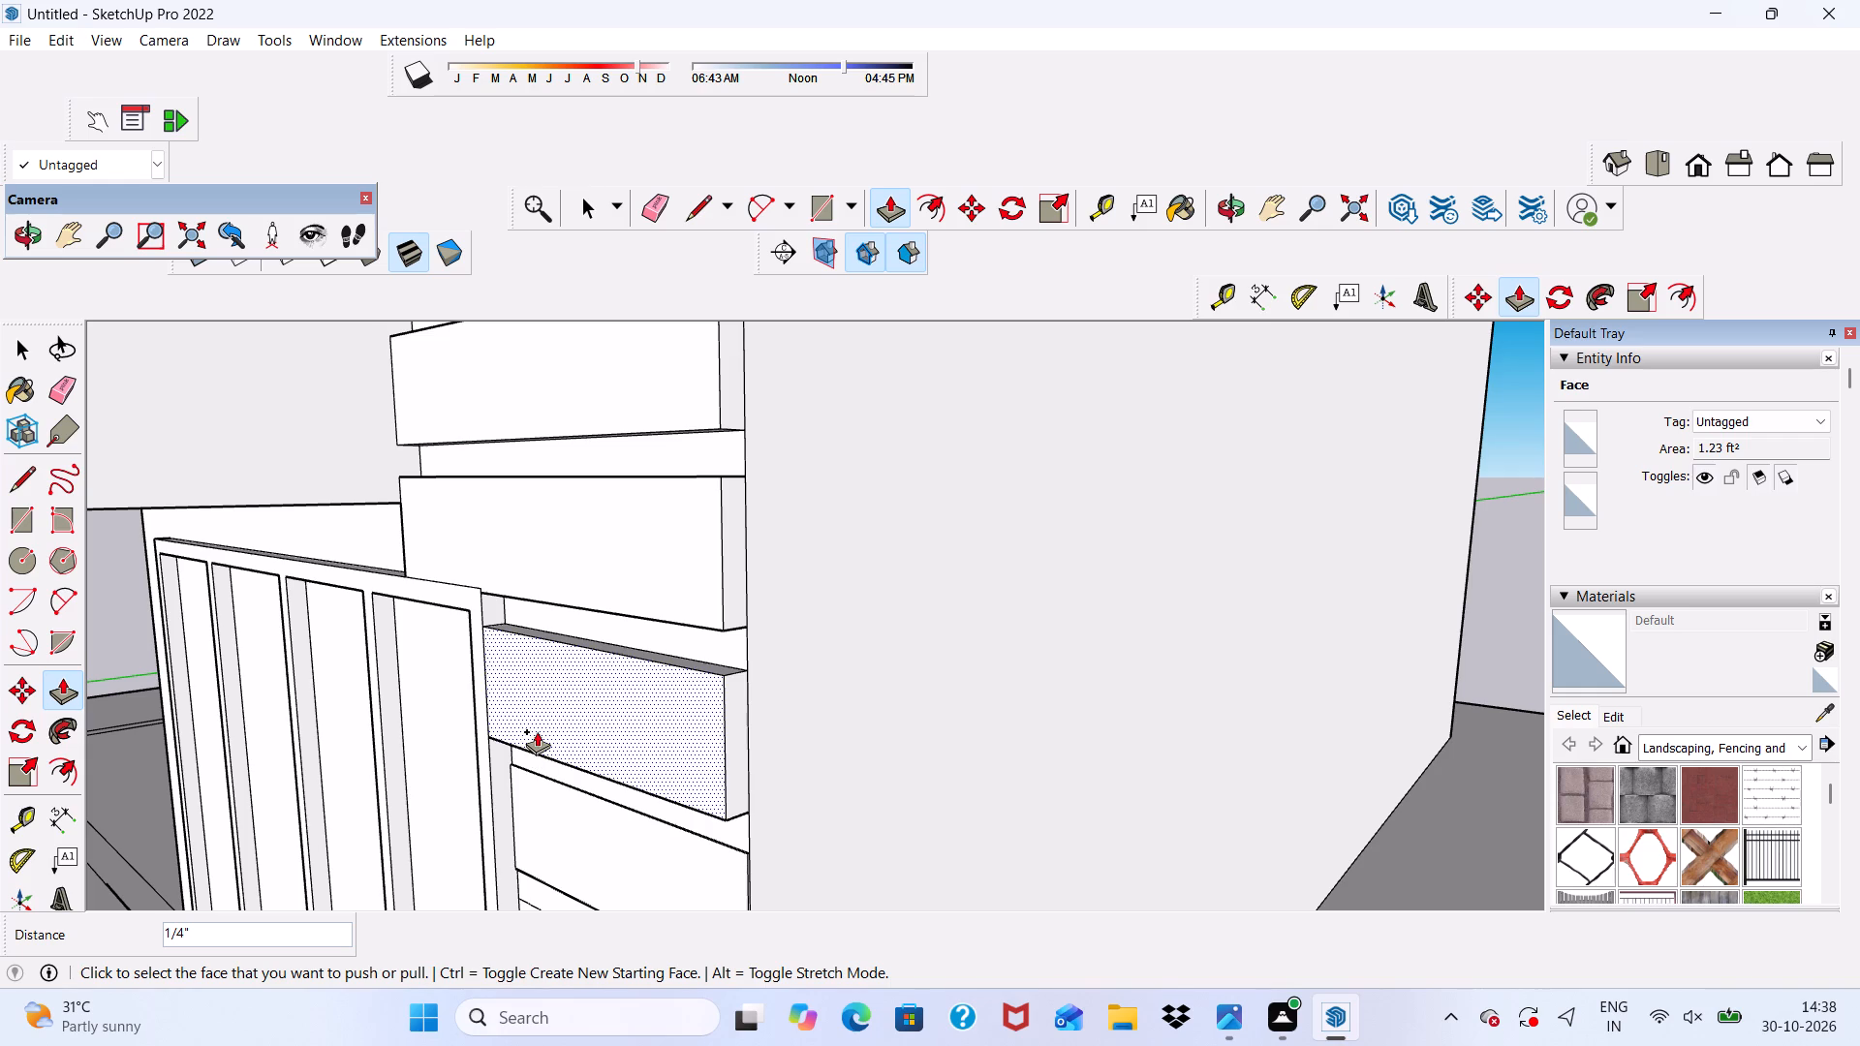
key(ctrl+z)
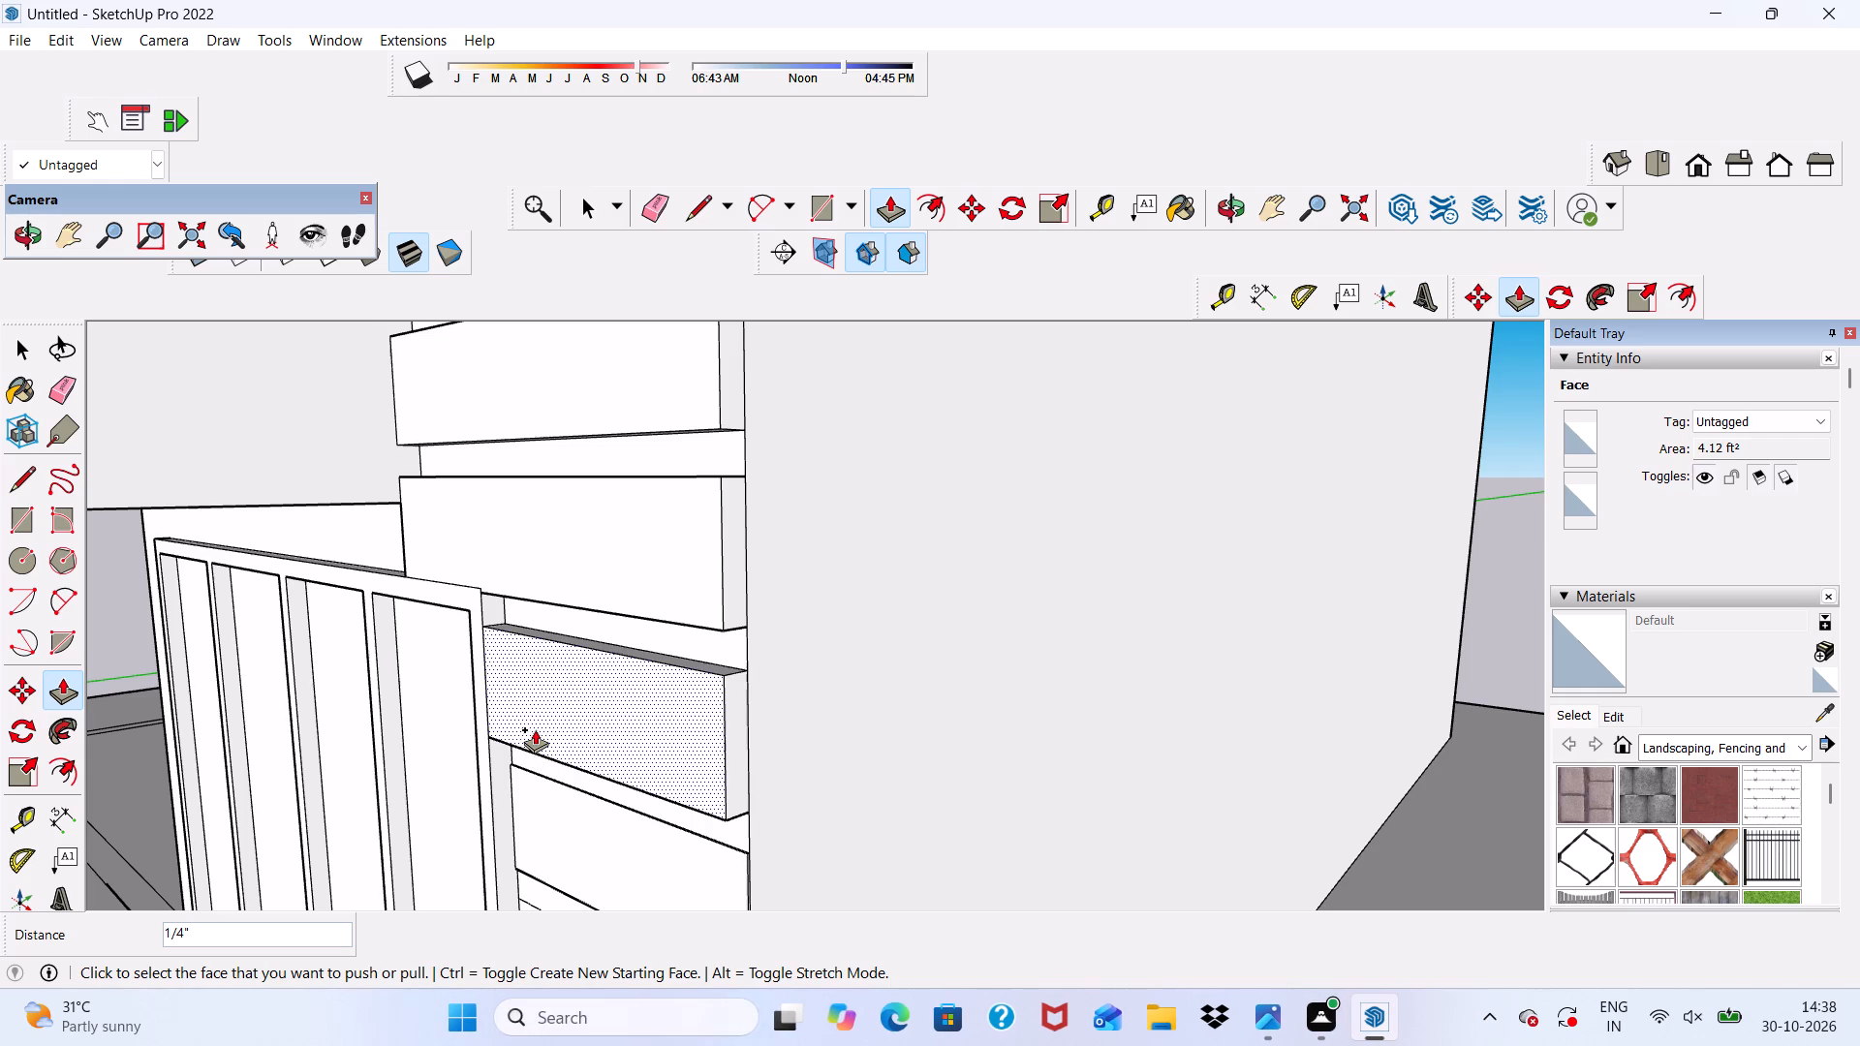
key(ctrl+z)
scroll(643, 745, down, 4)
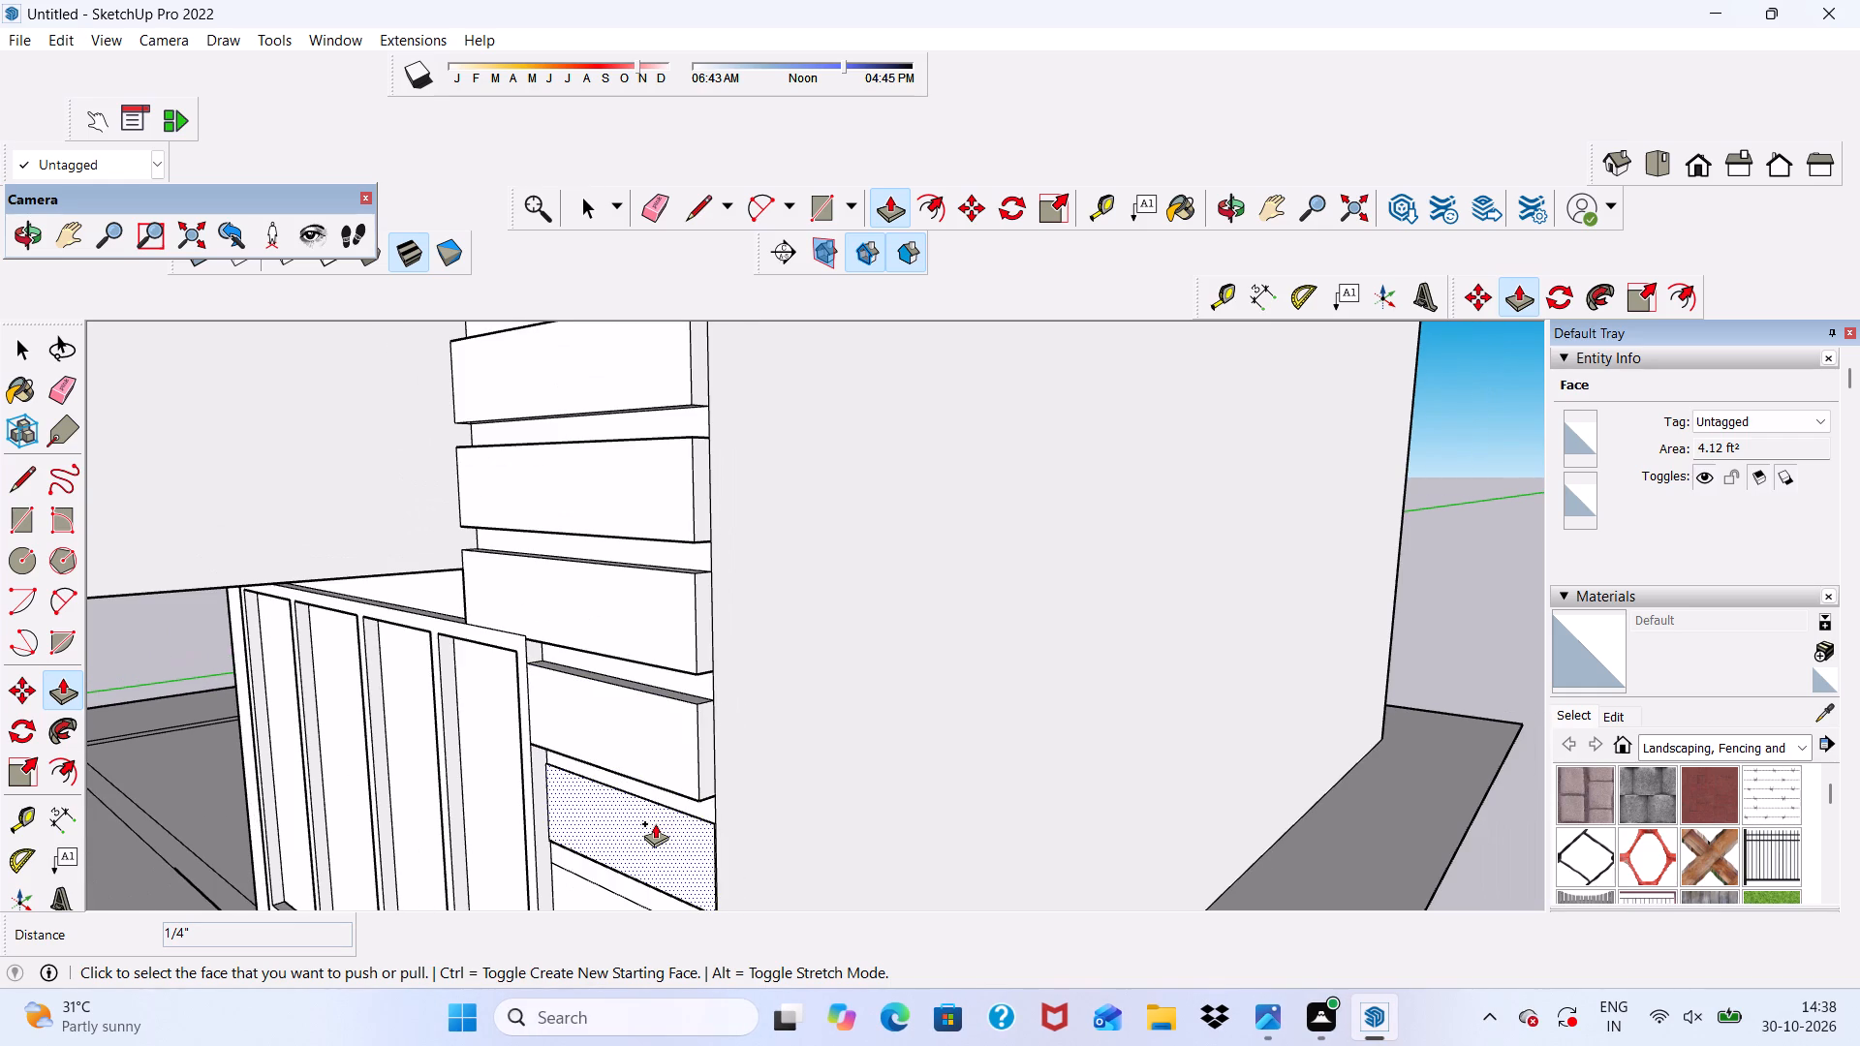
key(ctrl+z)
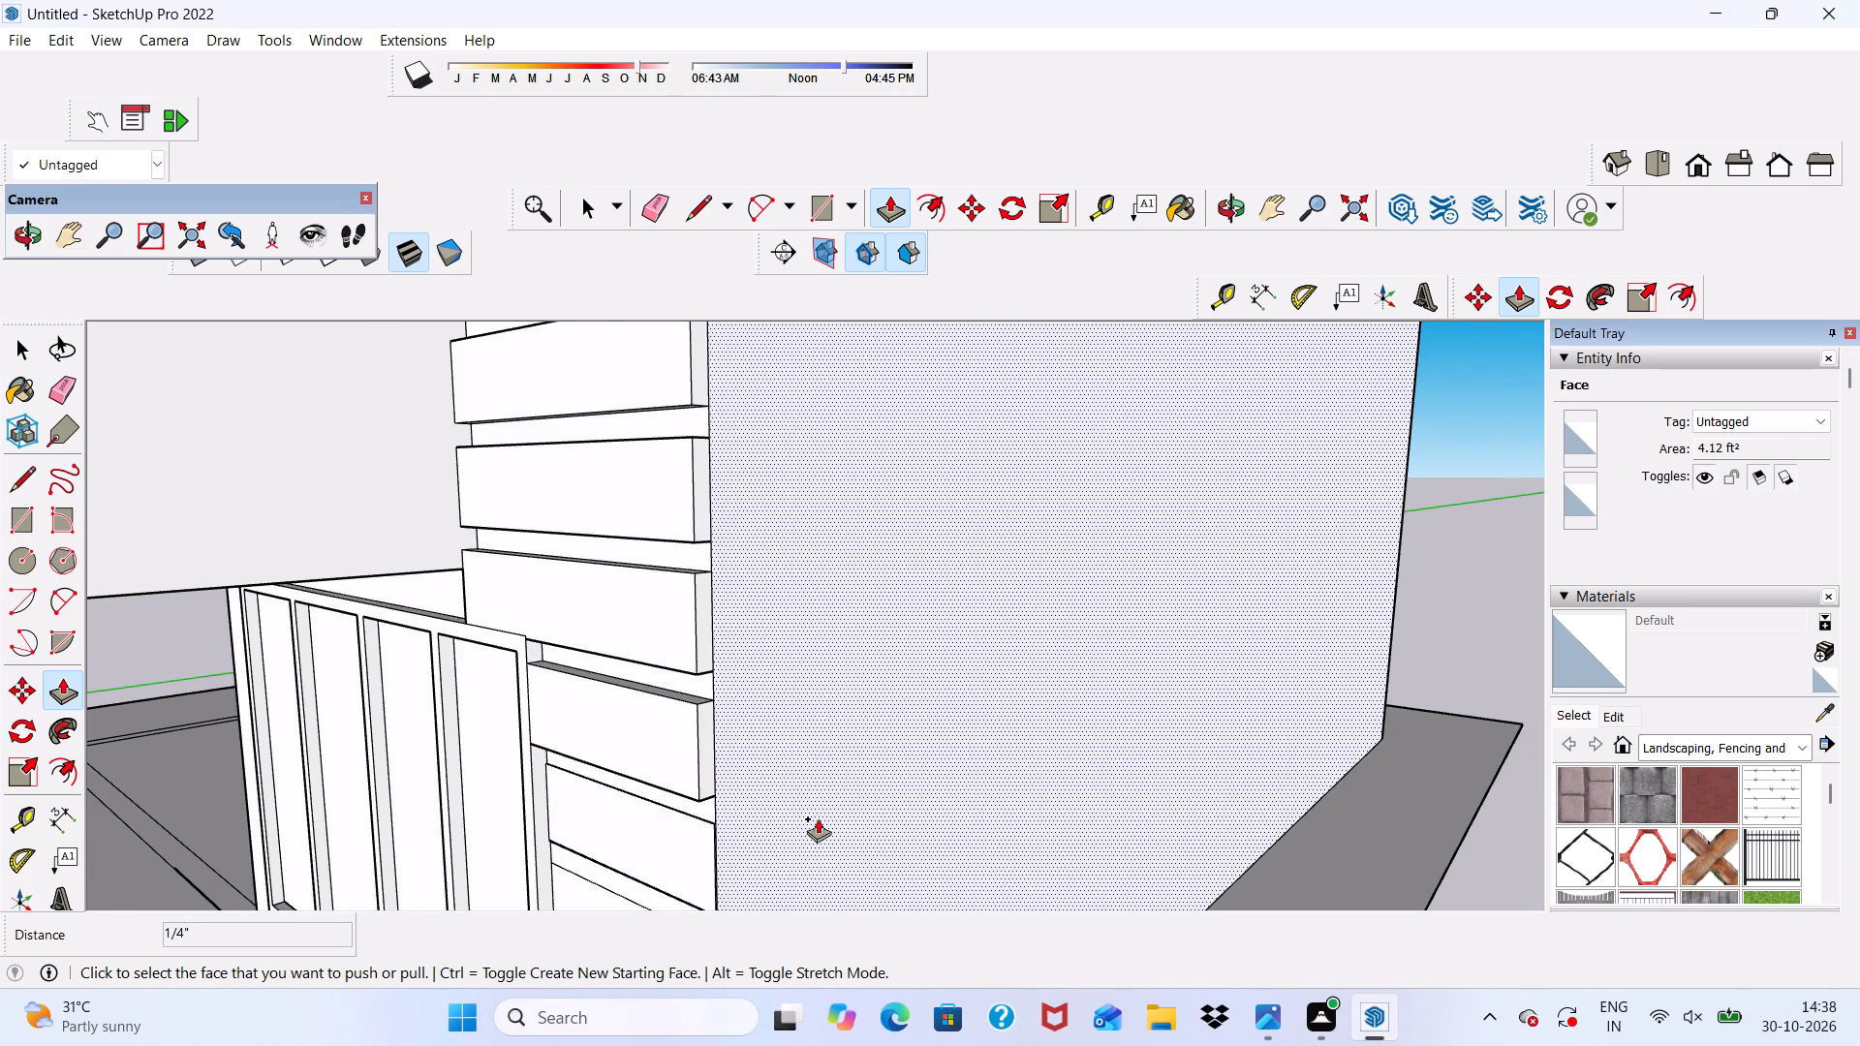
Push/Pull the second siding board beside the ground-floor window outward to match the board above it.
scroll(818, 818, up, 5)
scroll(616, 710, down, 1)
middle_drag(616, 722, 591, 848)
scroll(565, 890, up, 5)
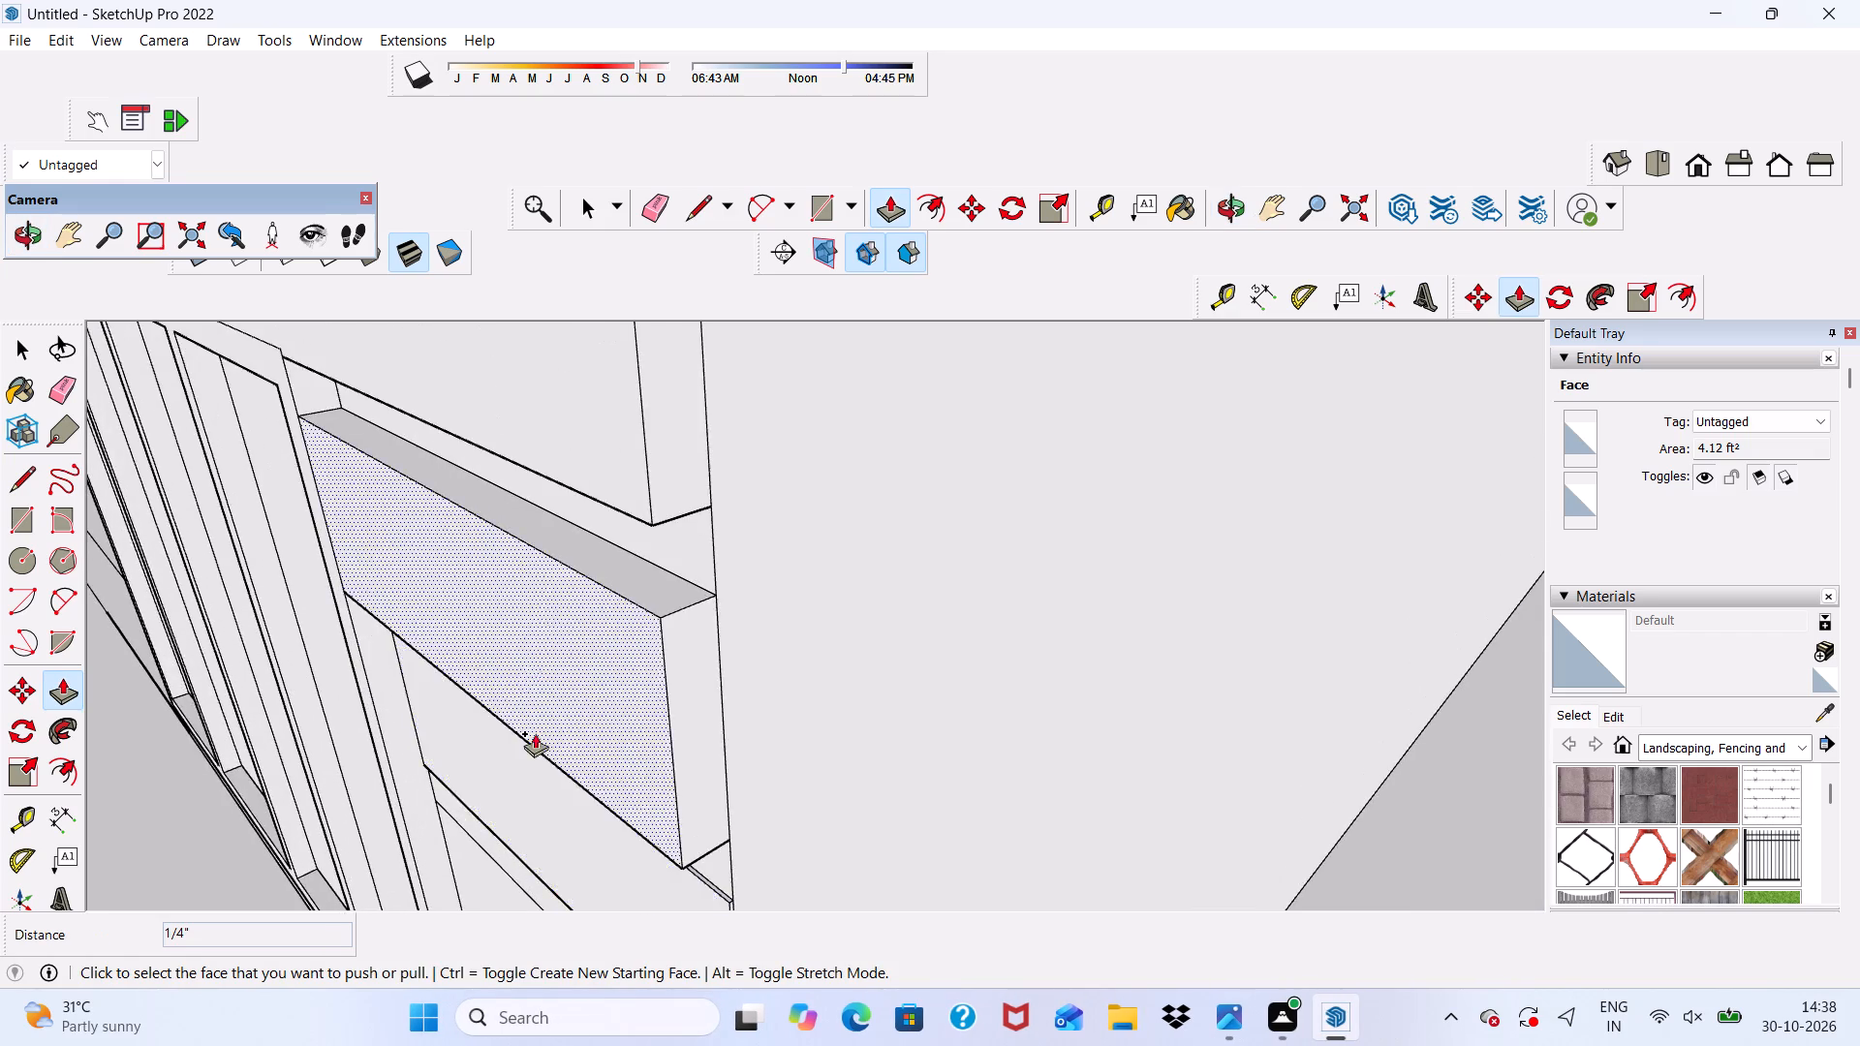
scroll(555, 597, down, 6)
scroll(583, 822, up, 5)
click(594, 780)
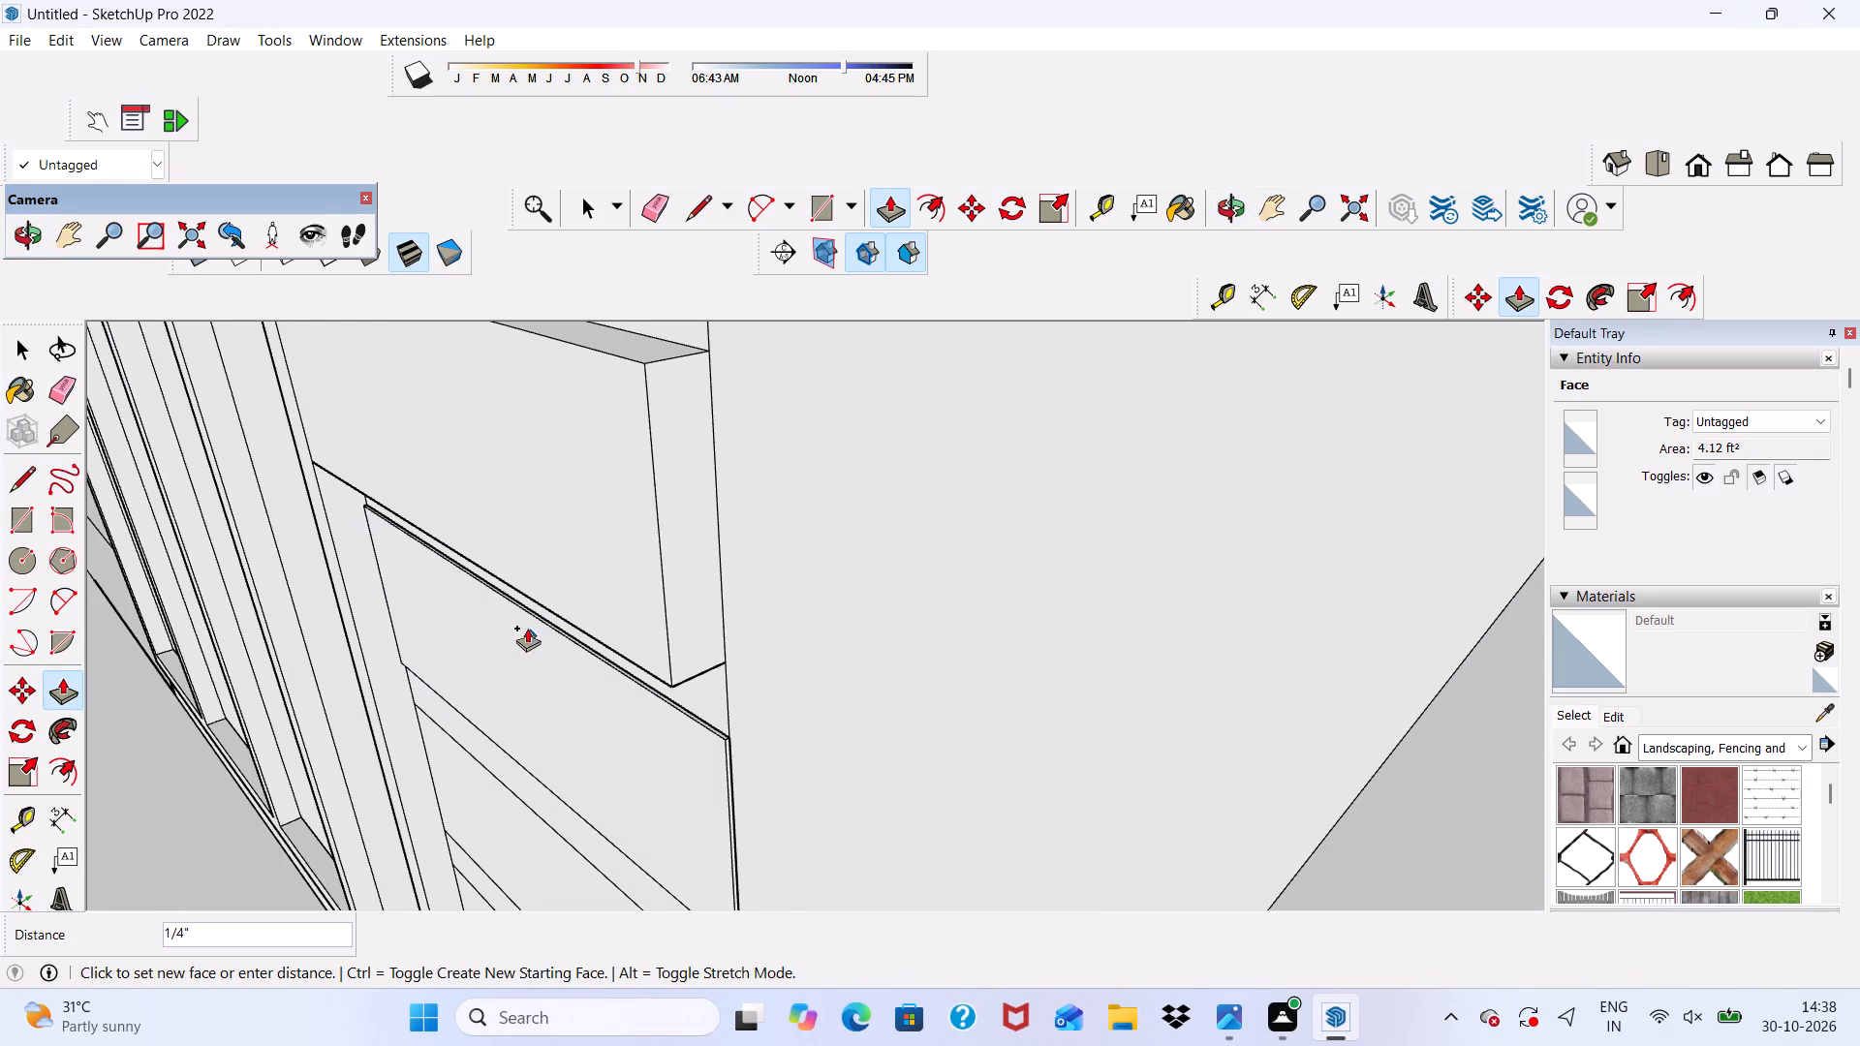
scroll(486, 595, up, 2)
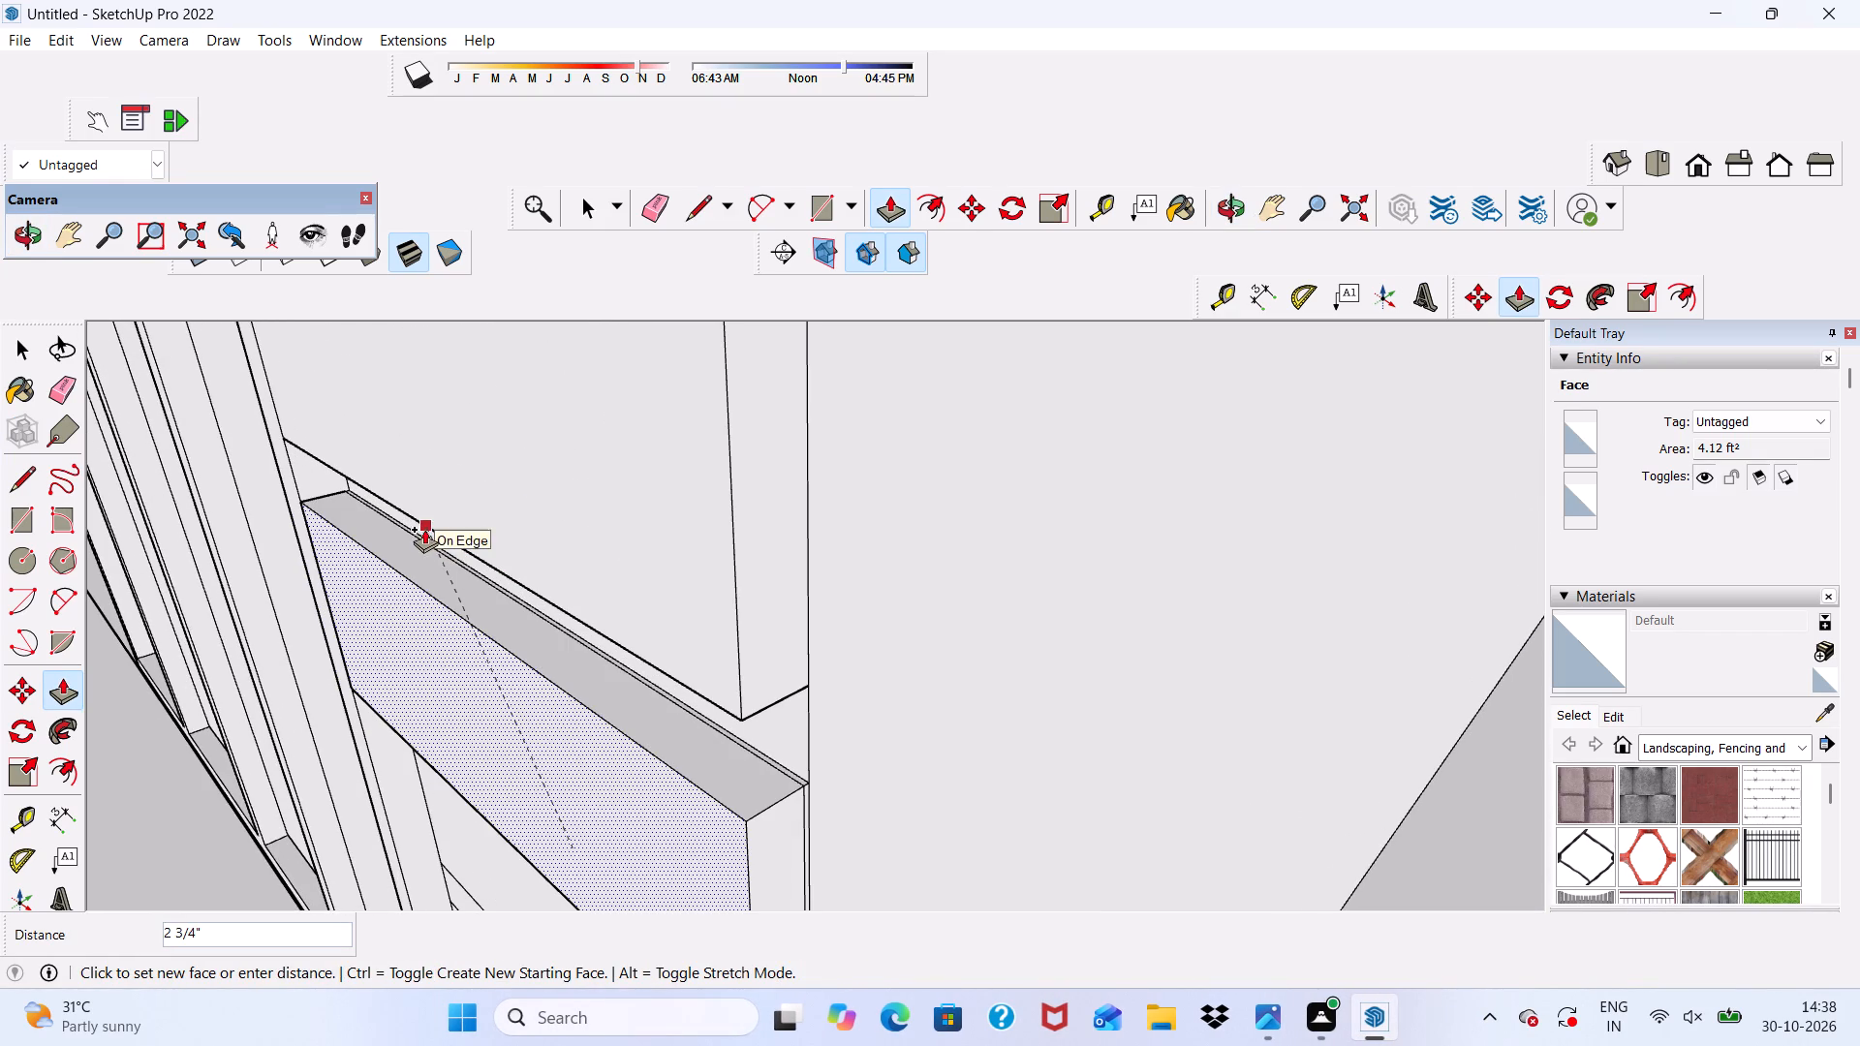
click(424, 529)
Push/Pull the third and fourth siding boards beside the ground-floor window outward by 3".
scroll(435, 482, down, 7)
scroll(494, 729, up, 7)
scroll(465, 550, down, 7)
scroll(481, 697, up, 7)
click(481, 697)
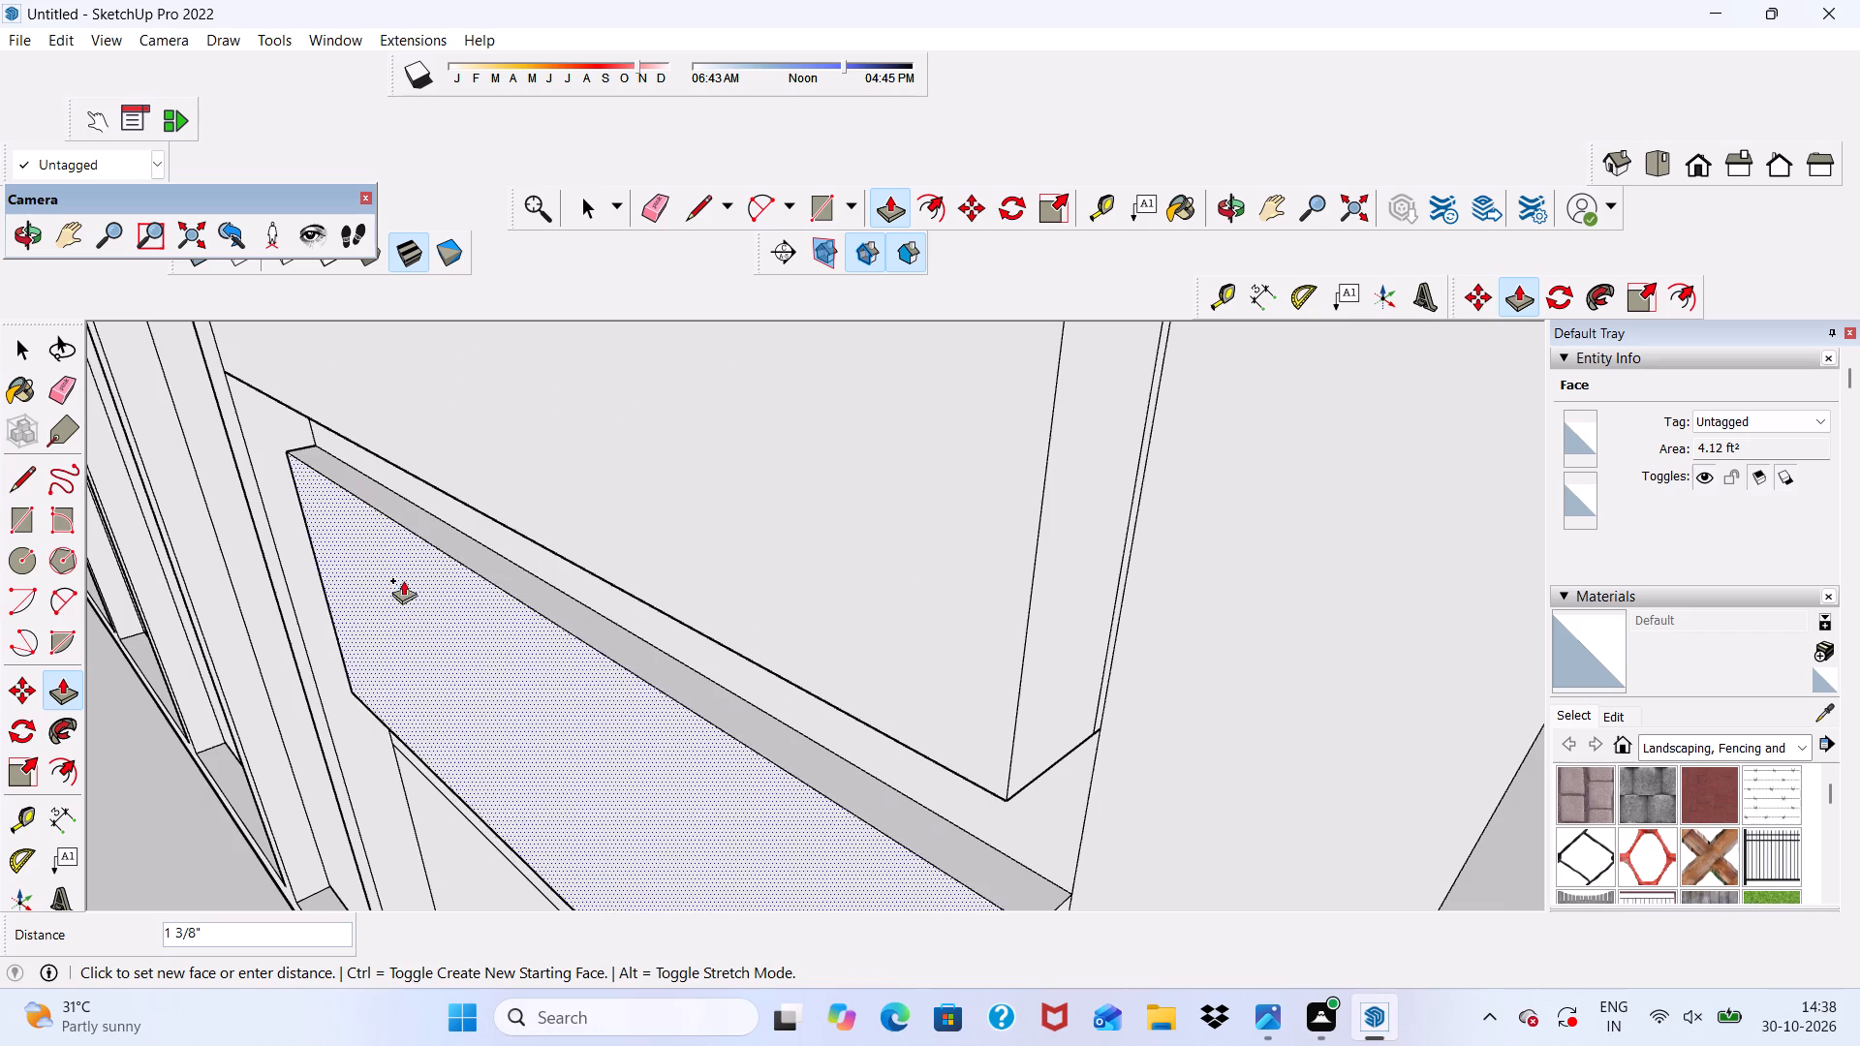
click(310, 414)
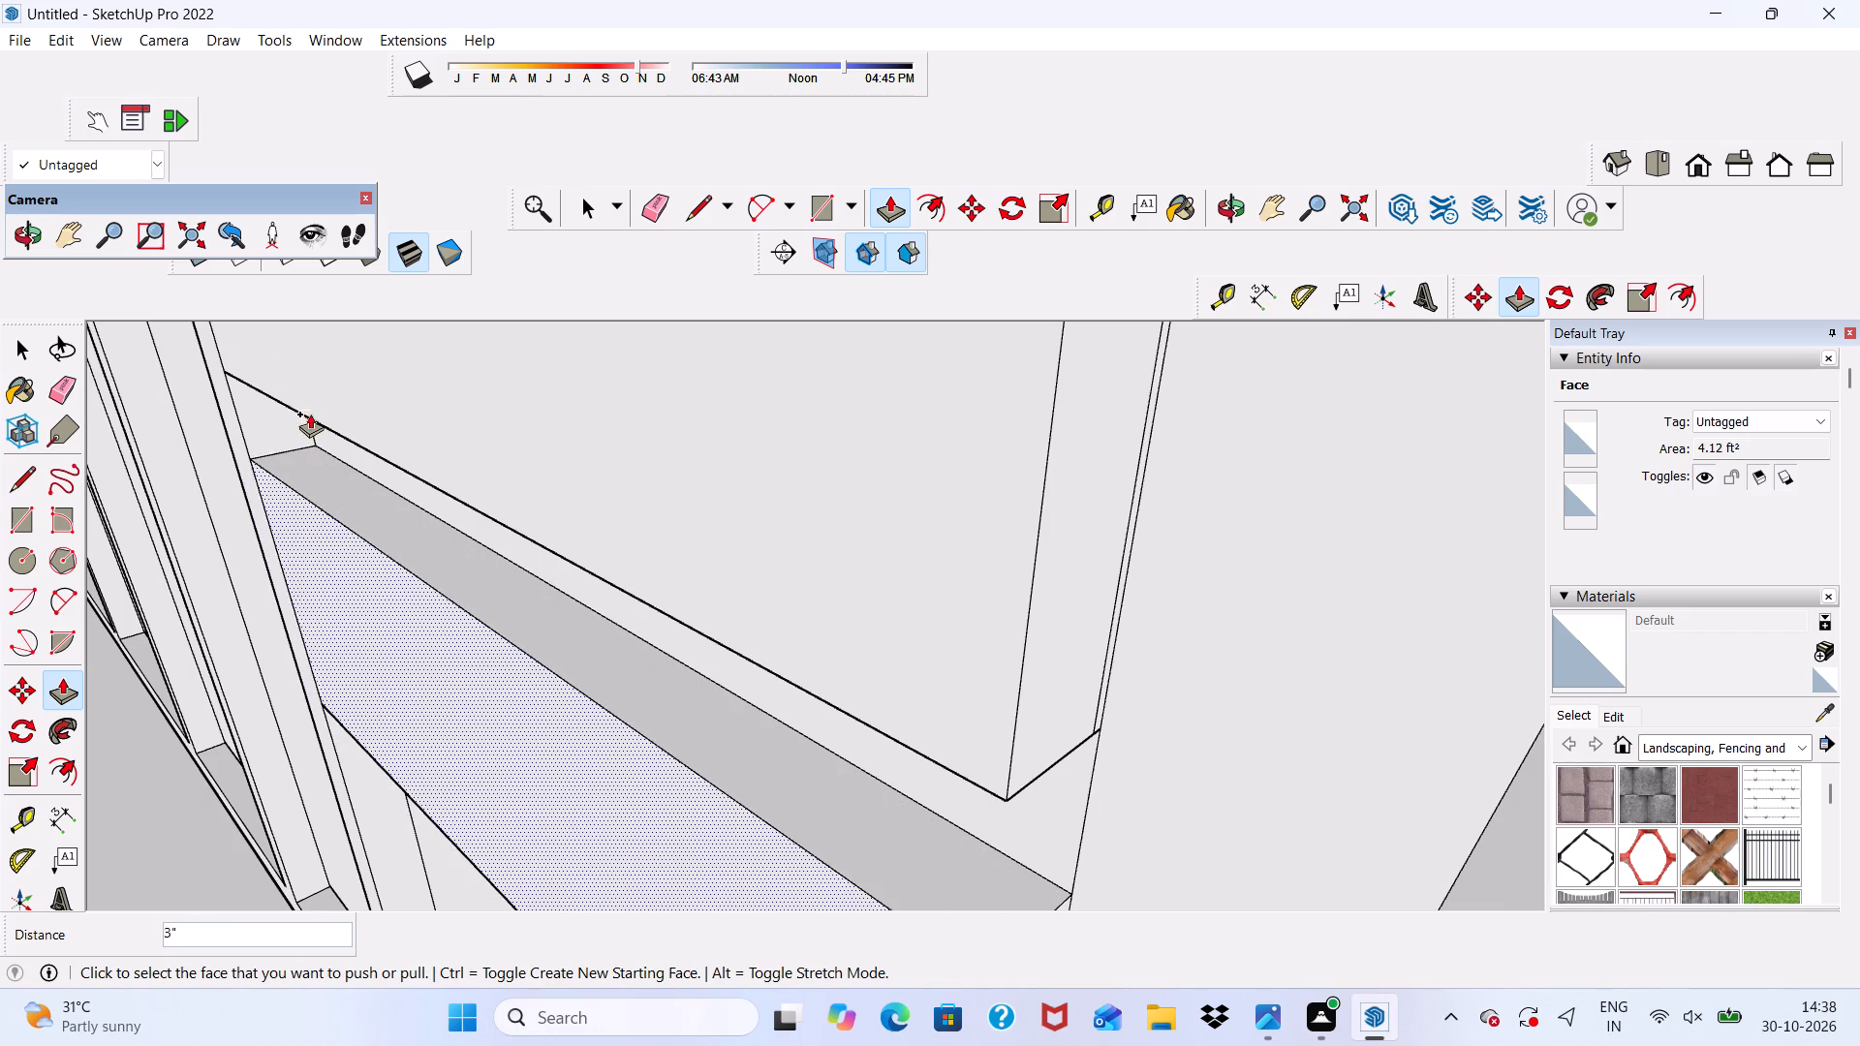
scroll(321, 383, down, 7)
scroll(440, 779, up, 7)
click(428, 763)
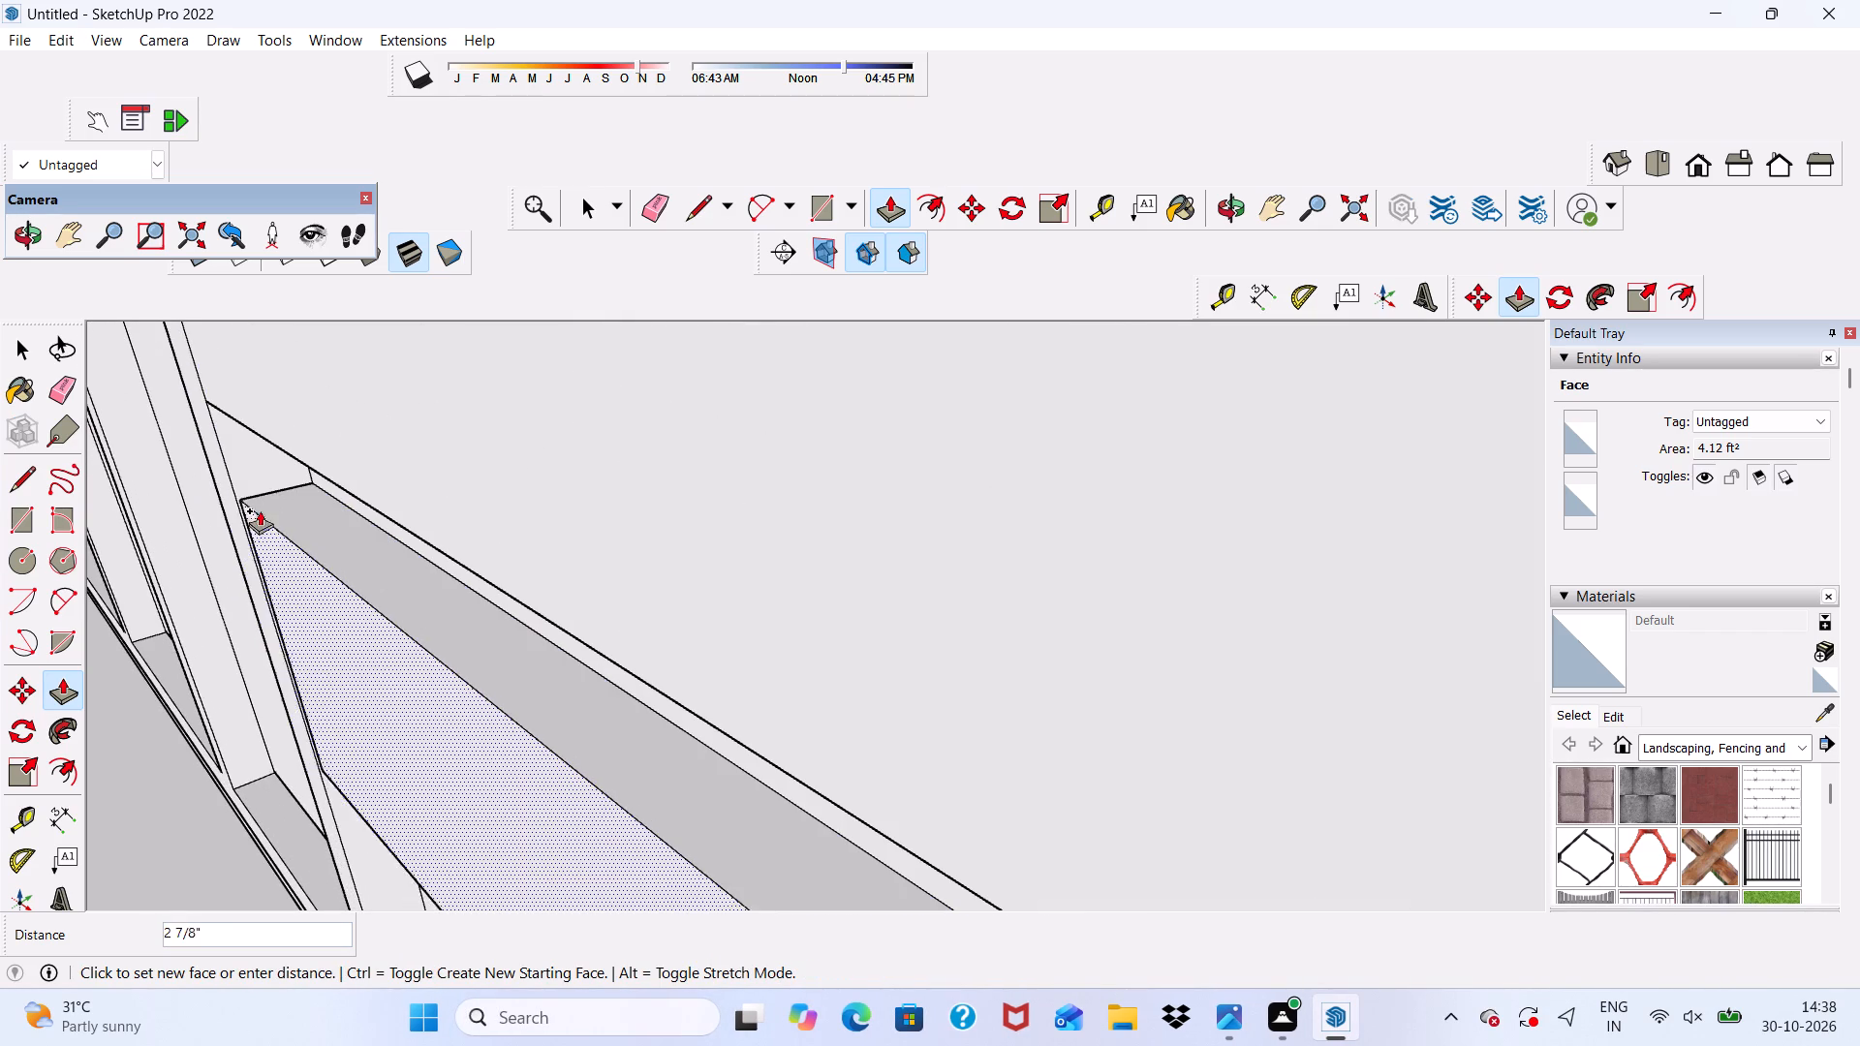
click(277, 455)
Push/Pull the fifth siding board beside the ground-floor window and the lowest board below it outward by 3".
scroll(277, 464, down, 13)
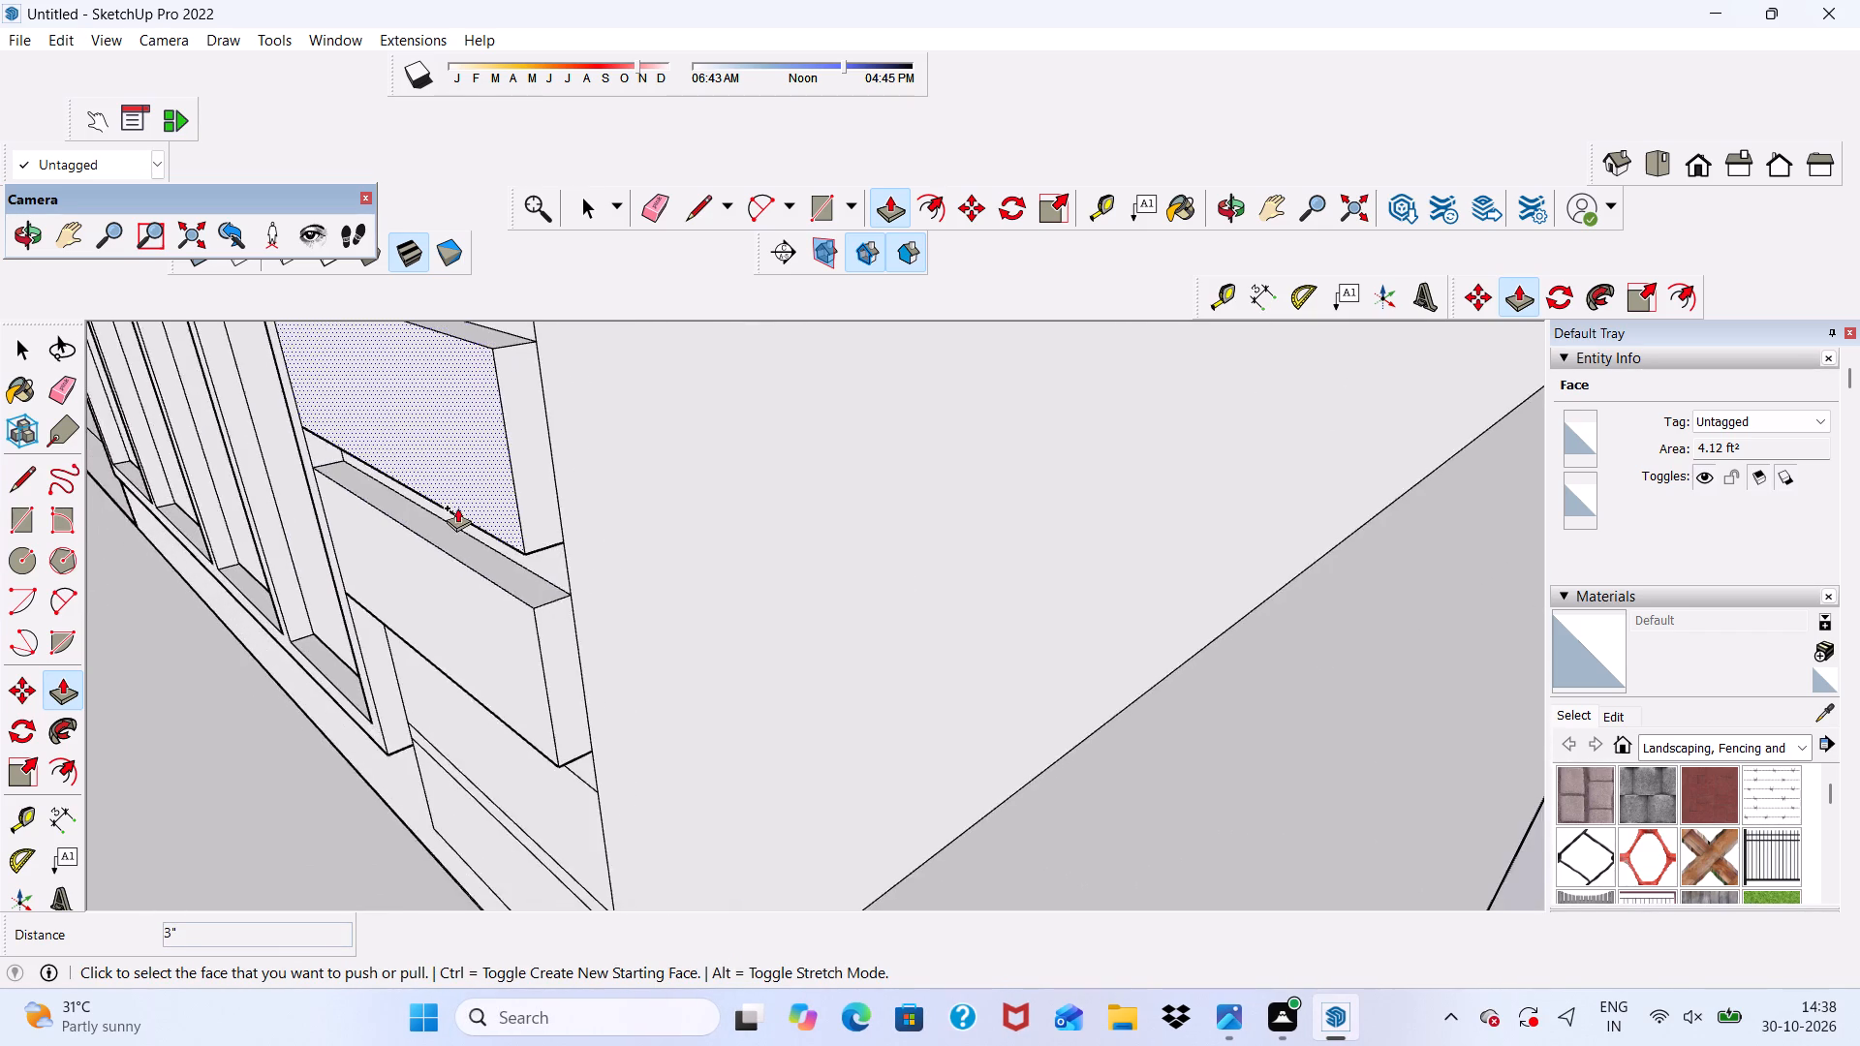
middle_drag(457, 509, 499, 347)
scroll(508, 724, up, 4)
click(508, 727)
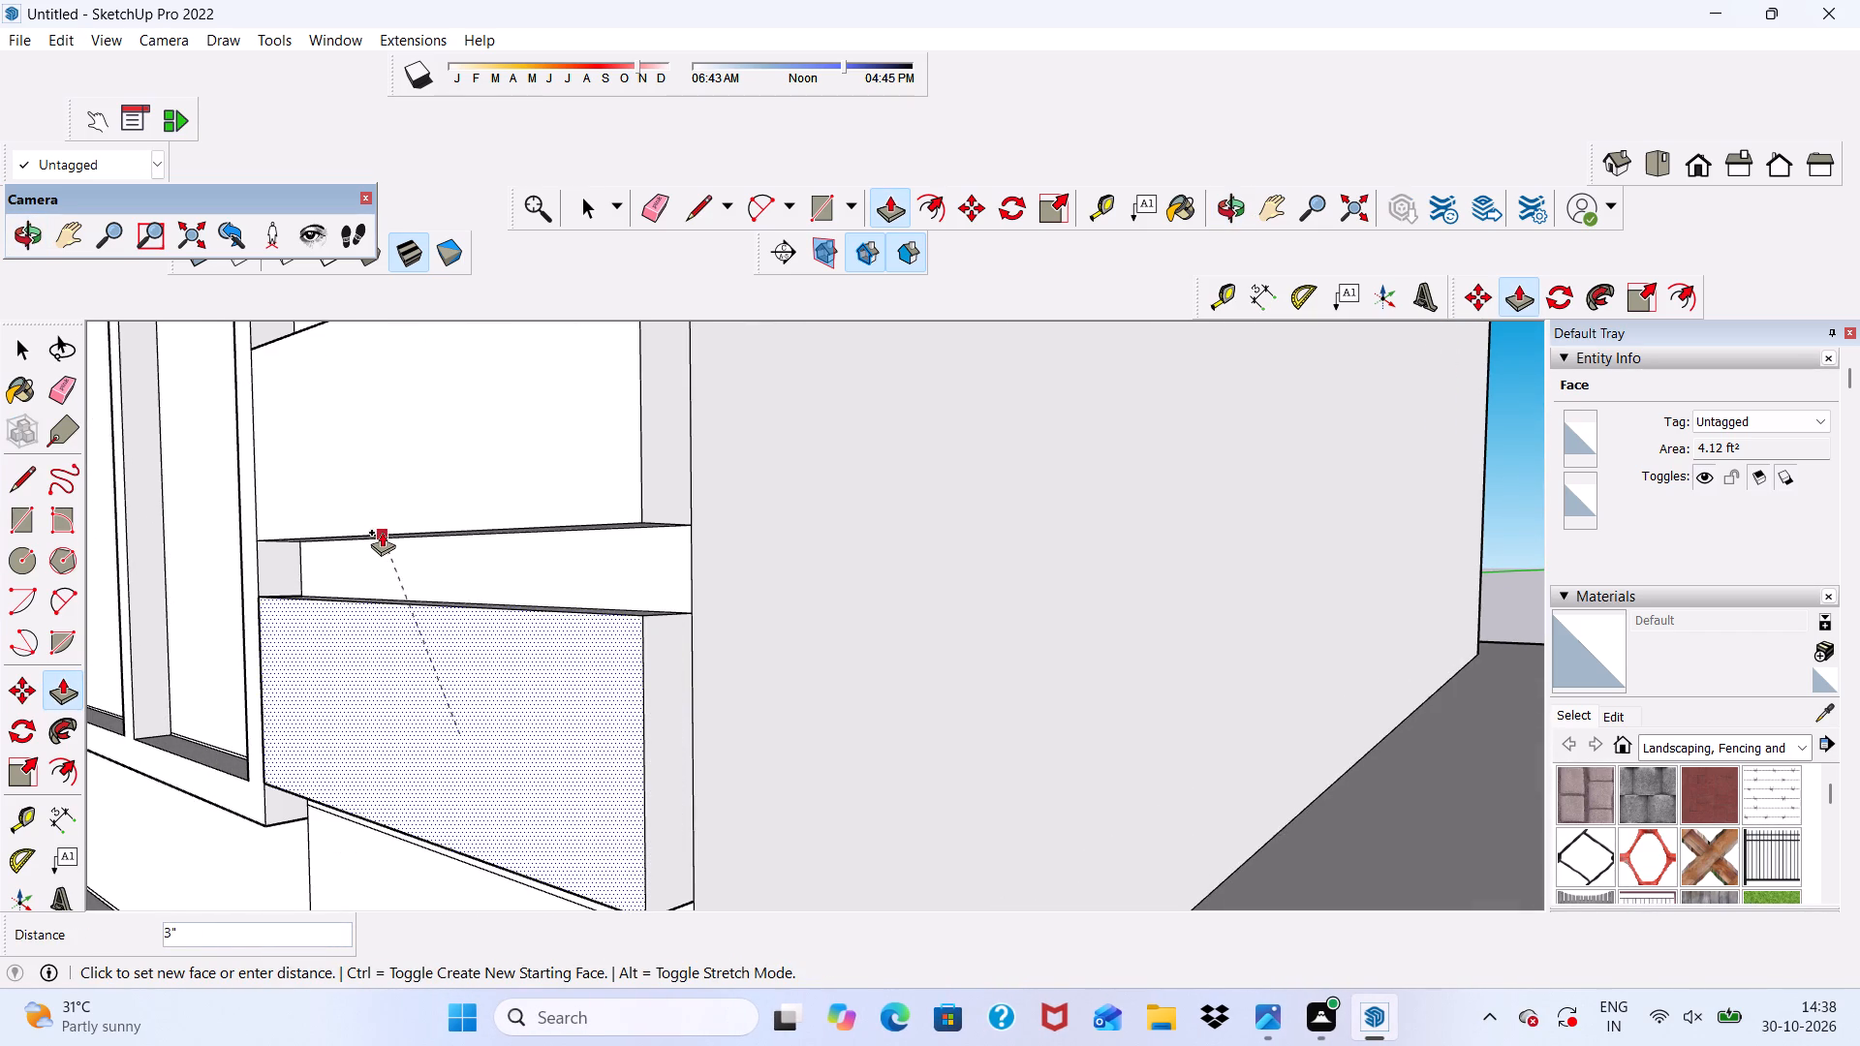
click(382, 532)
scroll(382, 532, down, 5)
scroll(438, 826, up, 1)
click(438, 826)
click(365, 724)
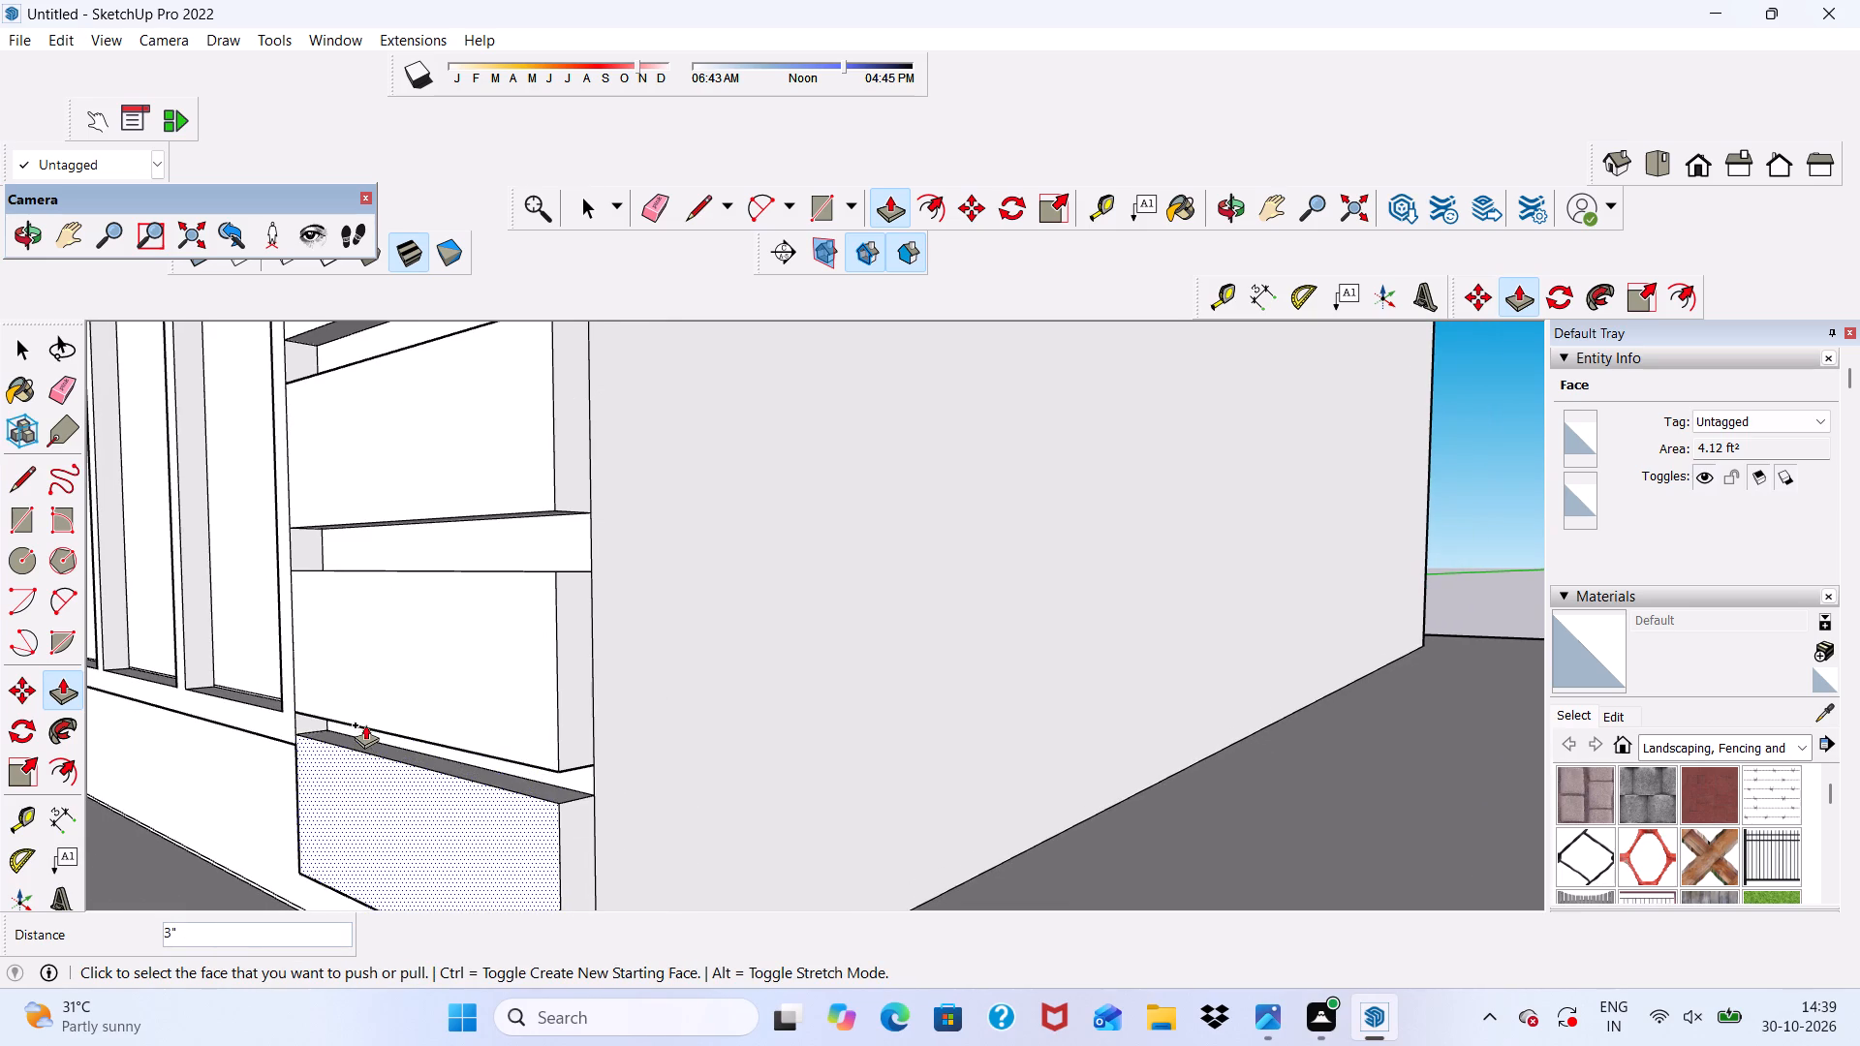
Examine the extruded siding boards beside the ground-floor window and below the balcony from the front.
scroll(382, 671, down, 6)
scroll(429, 738, down, 1)
middle_drag(428, 738, 769, 695)
scroll(599, 691, down, 9)
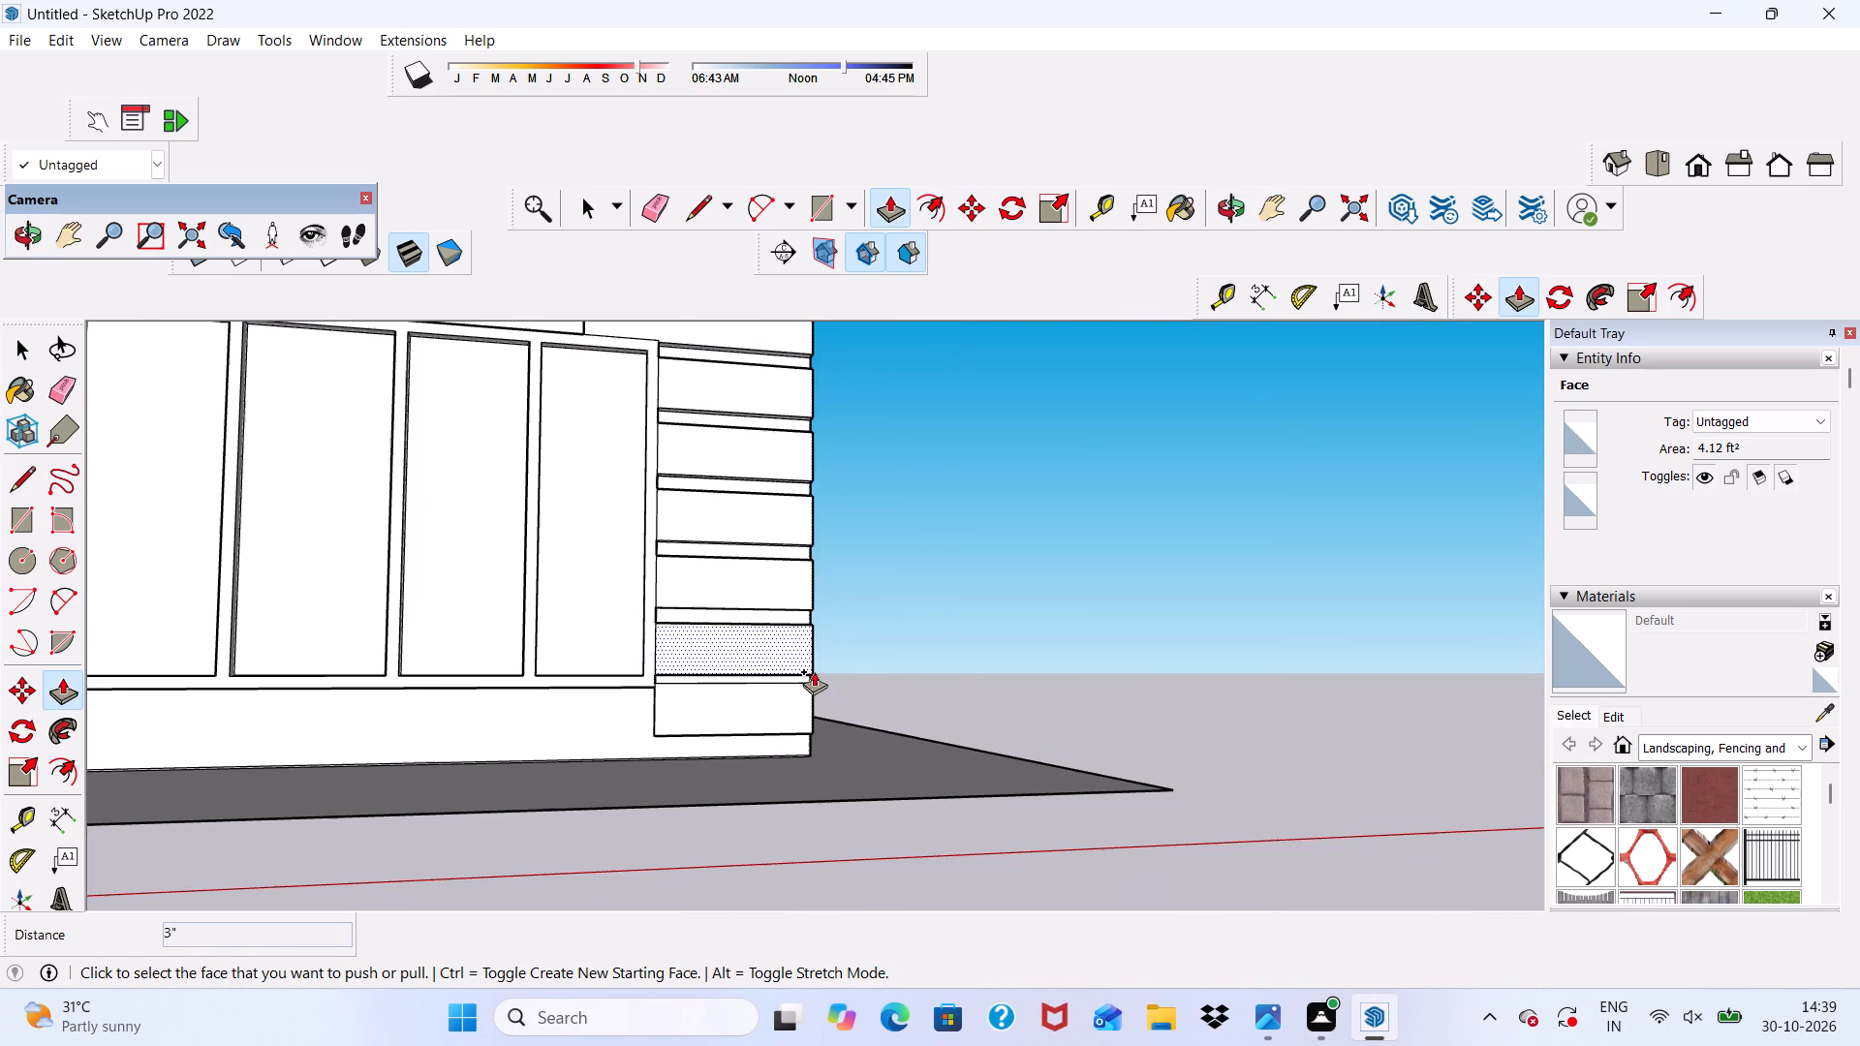
key(space)
scroll(892, 556, down, 8)
scroll(740, 478, up, 7)
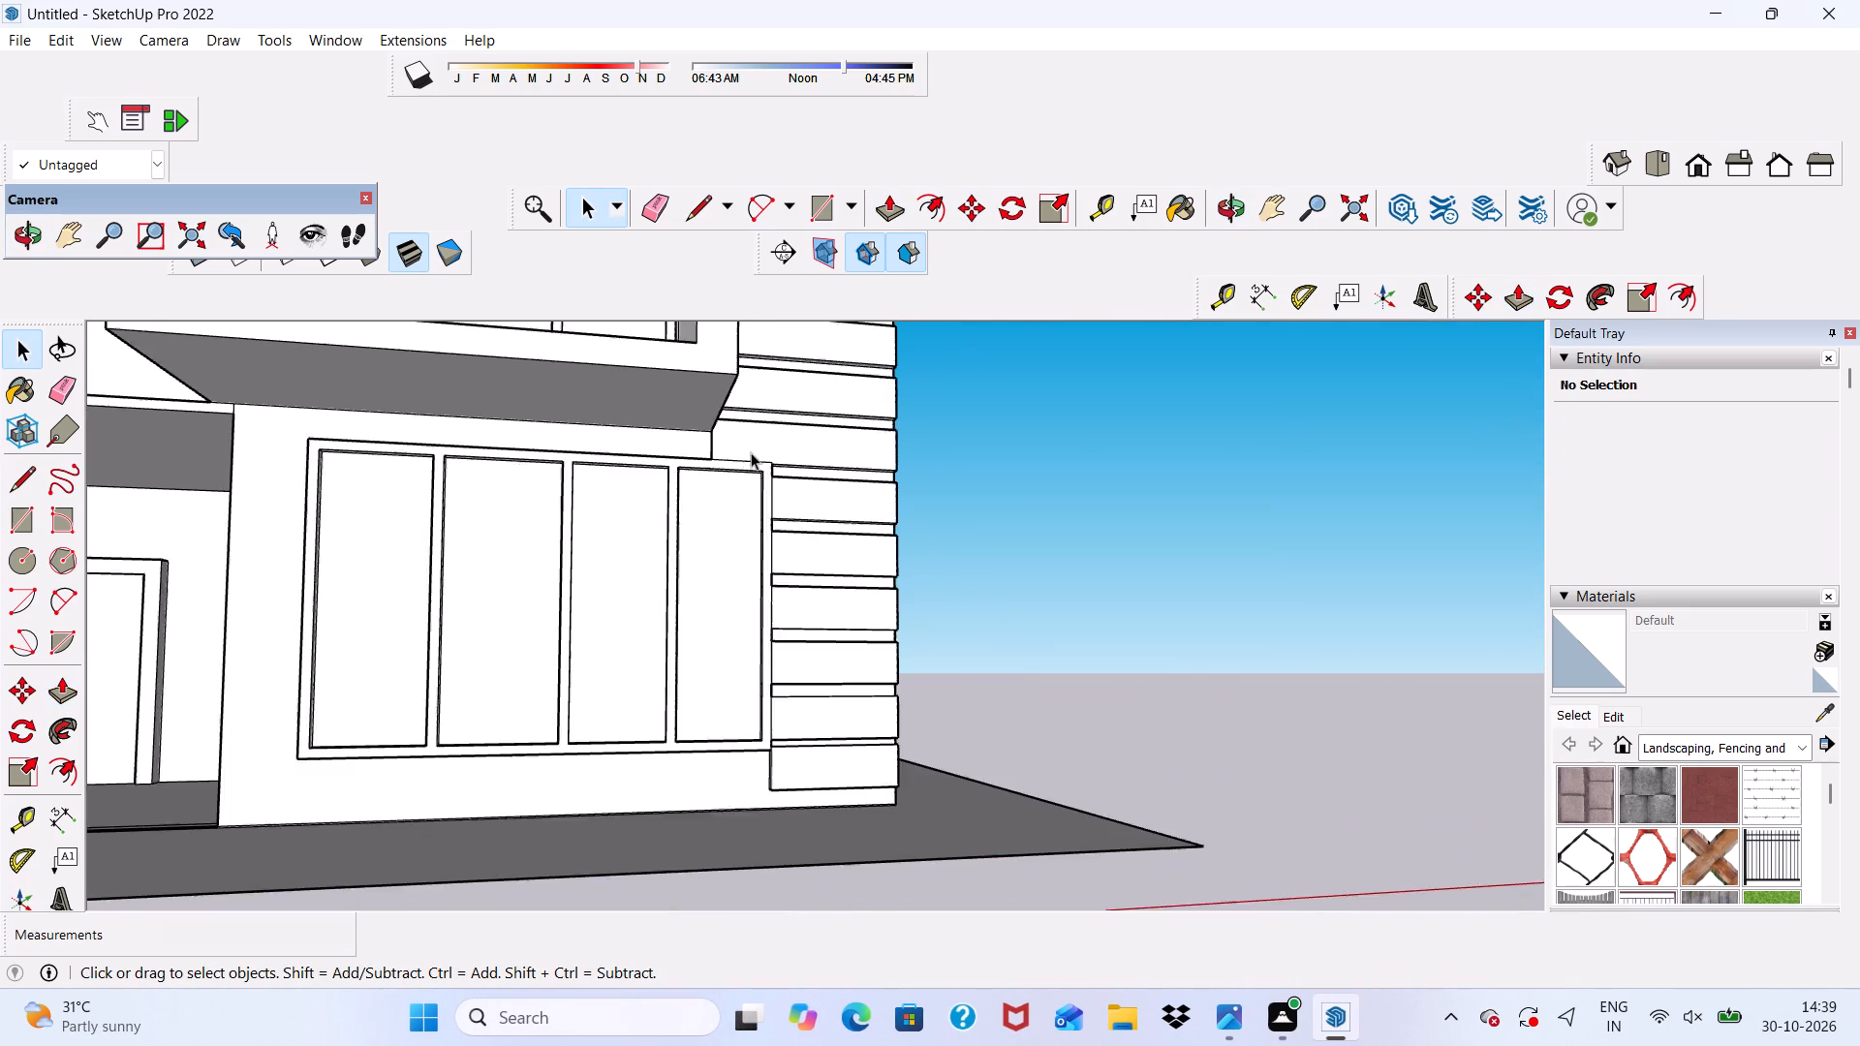
scroll(751, 452, up, 5)
middle_drag(752, 452, 653, 469)
scroll(776, 539, down, 4)
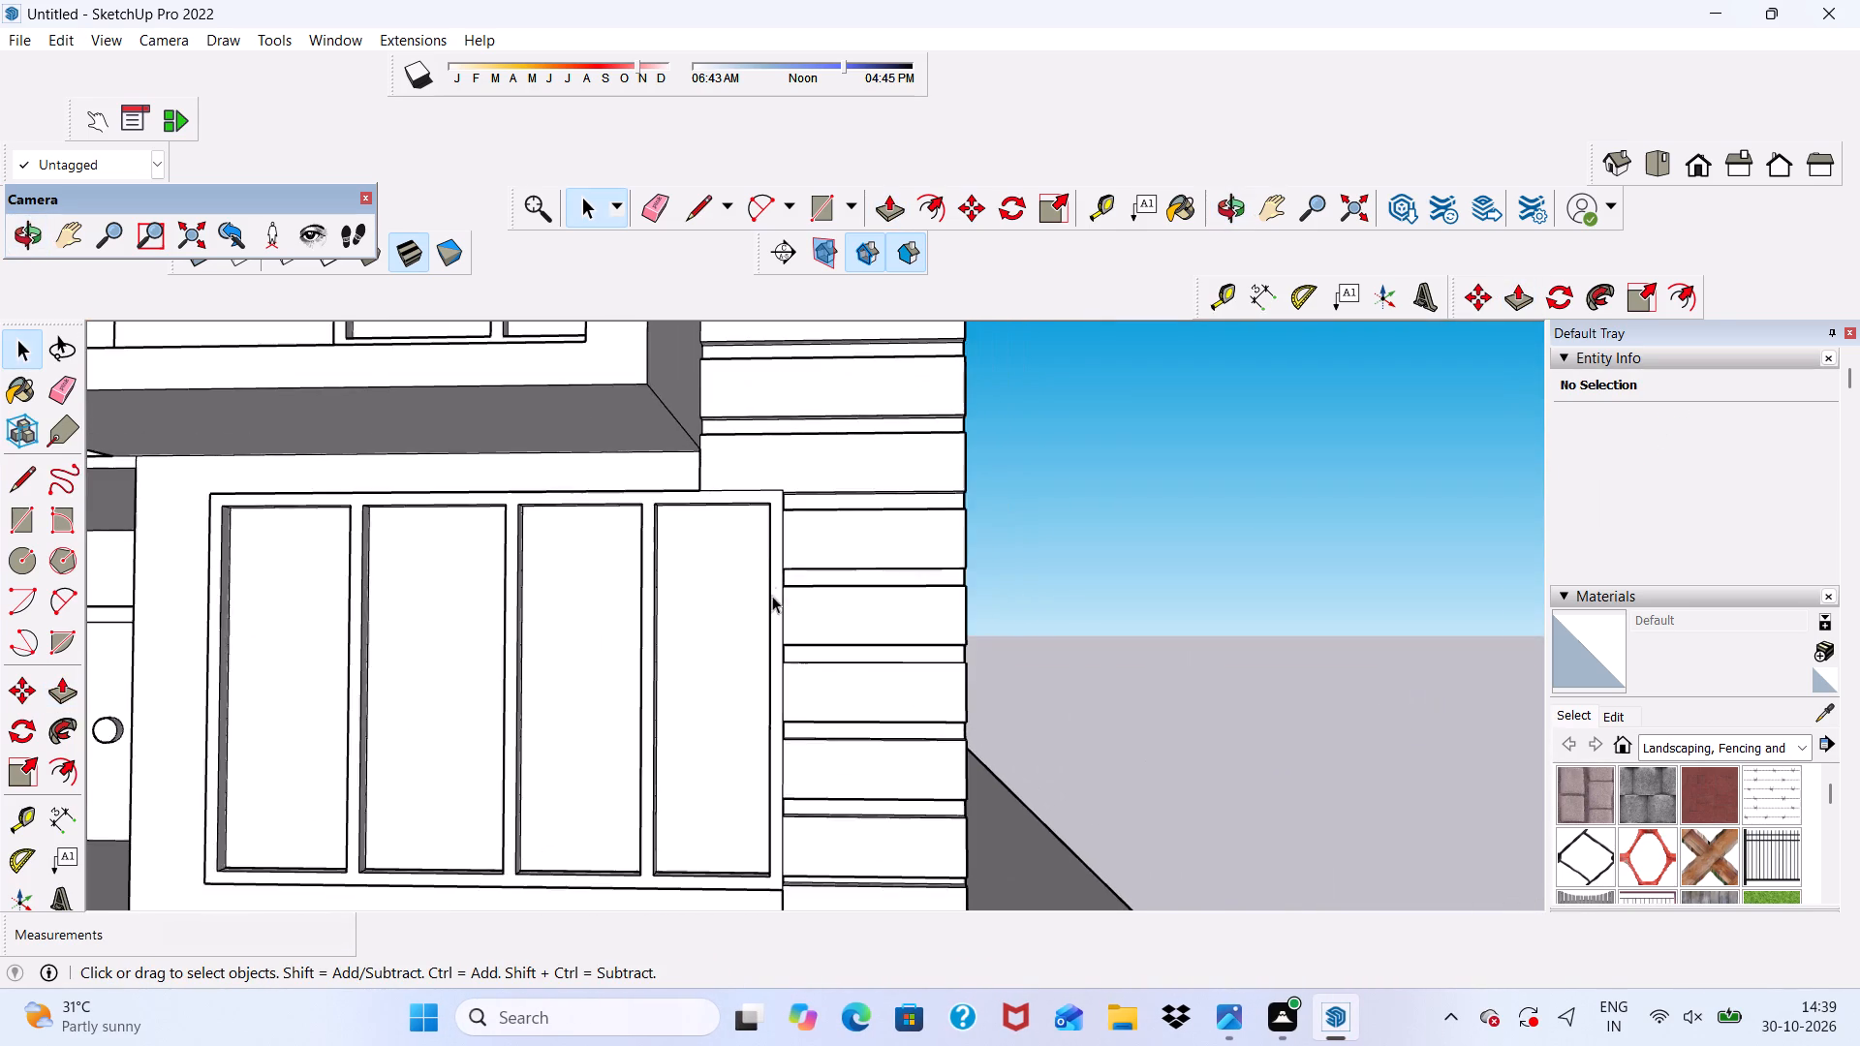
scroll(772, 596, down, 20)
scroll(772, 596, down, 1)
scroll(768, 364, up, 11)
Erase the horizontal line running across the upper part of the blank side wall next to the siding.
middle_drag(766, 367, 434, 511)
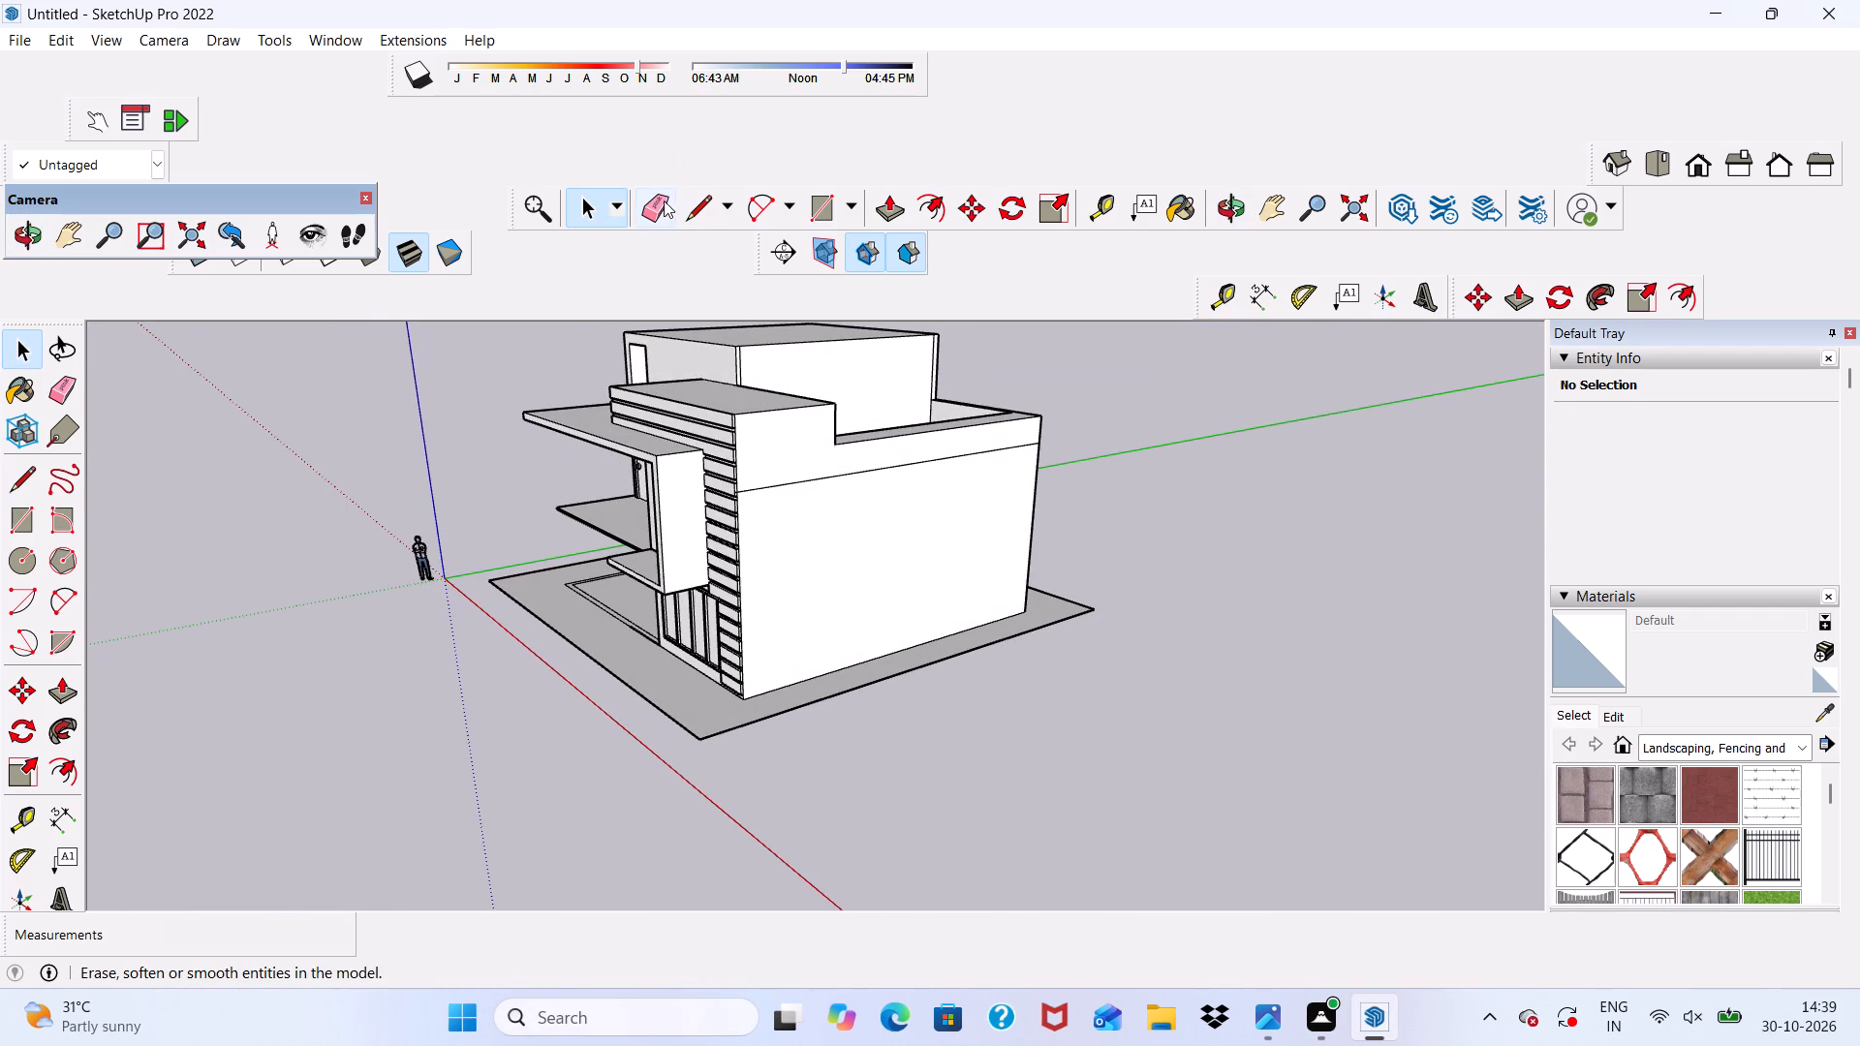
click(666, 200)
scroll(852, 484, up, 5)
drag(788, 421, 781, 485)
scroll(659, 518, up, 1)
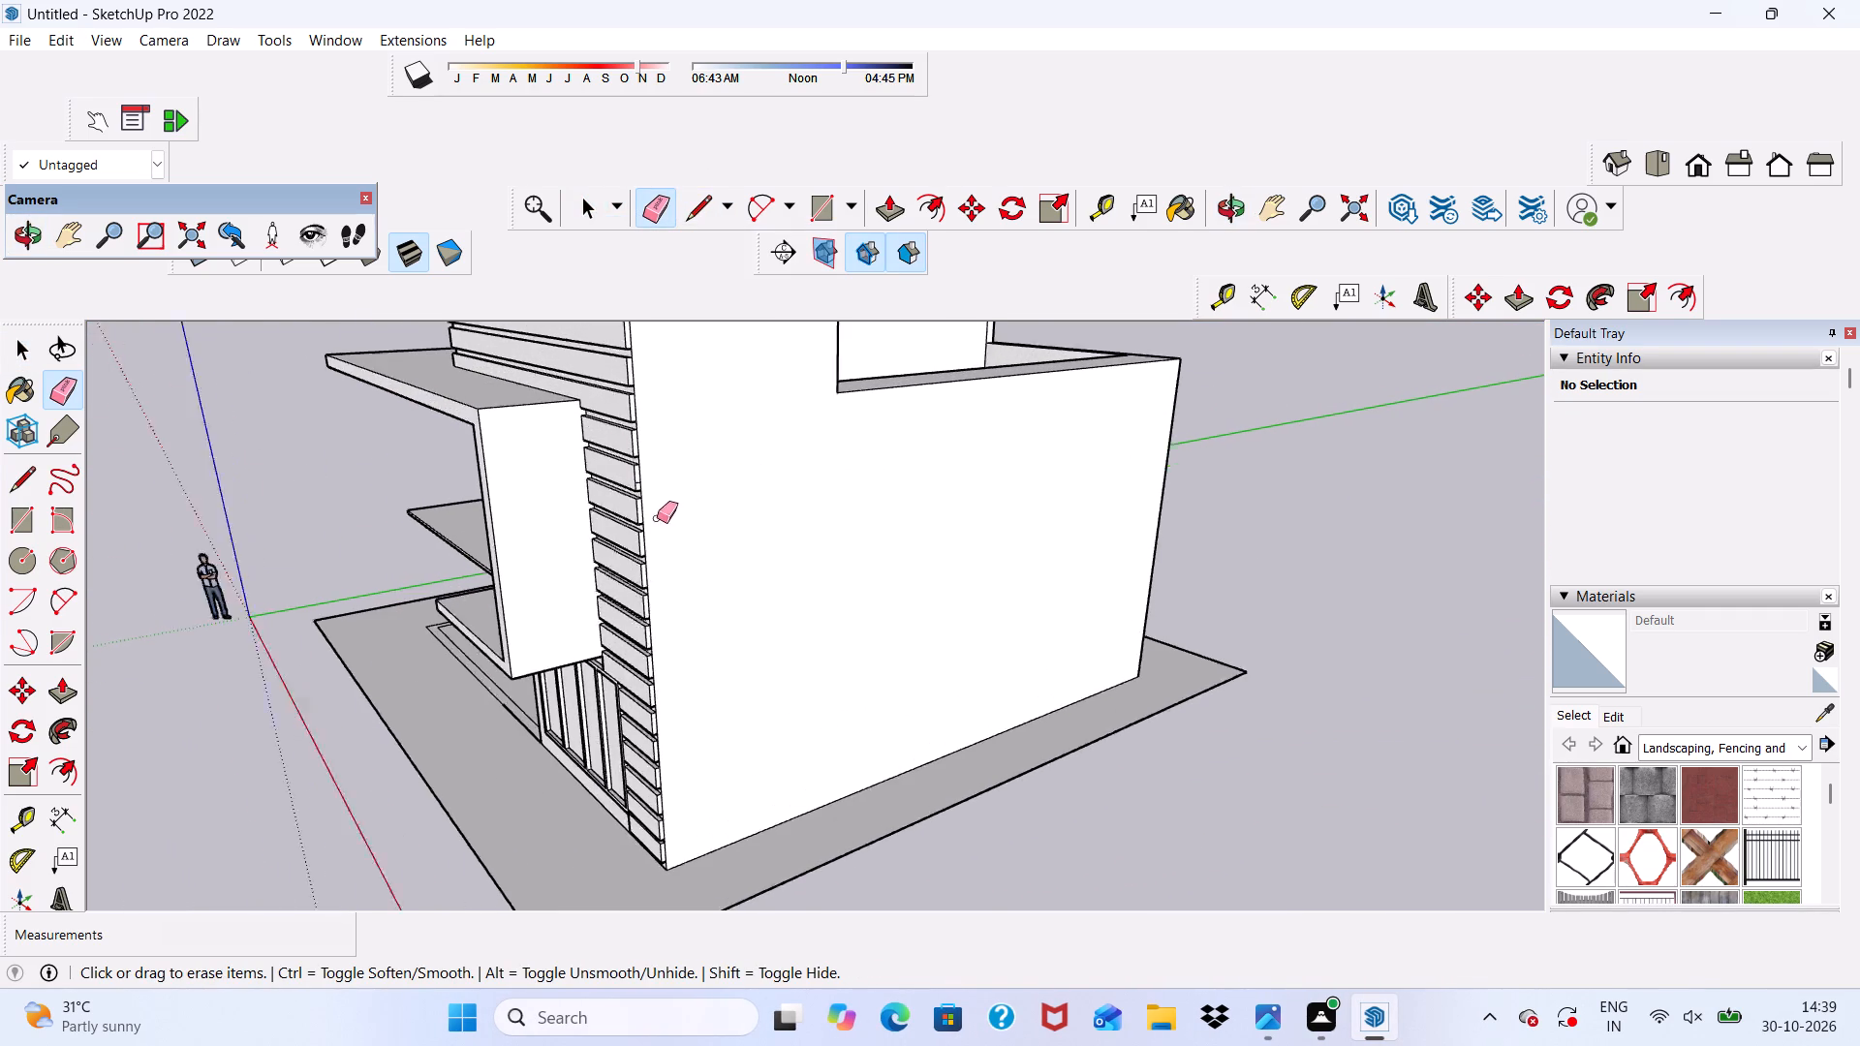
scroll(657, 518, up, 20)
drag(663, 418, 669, 477)
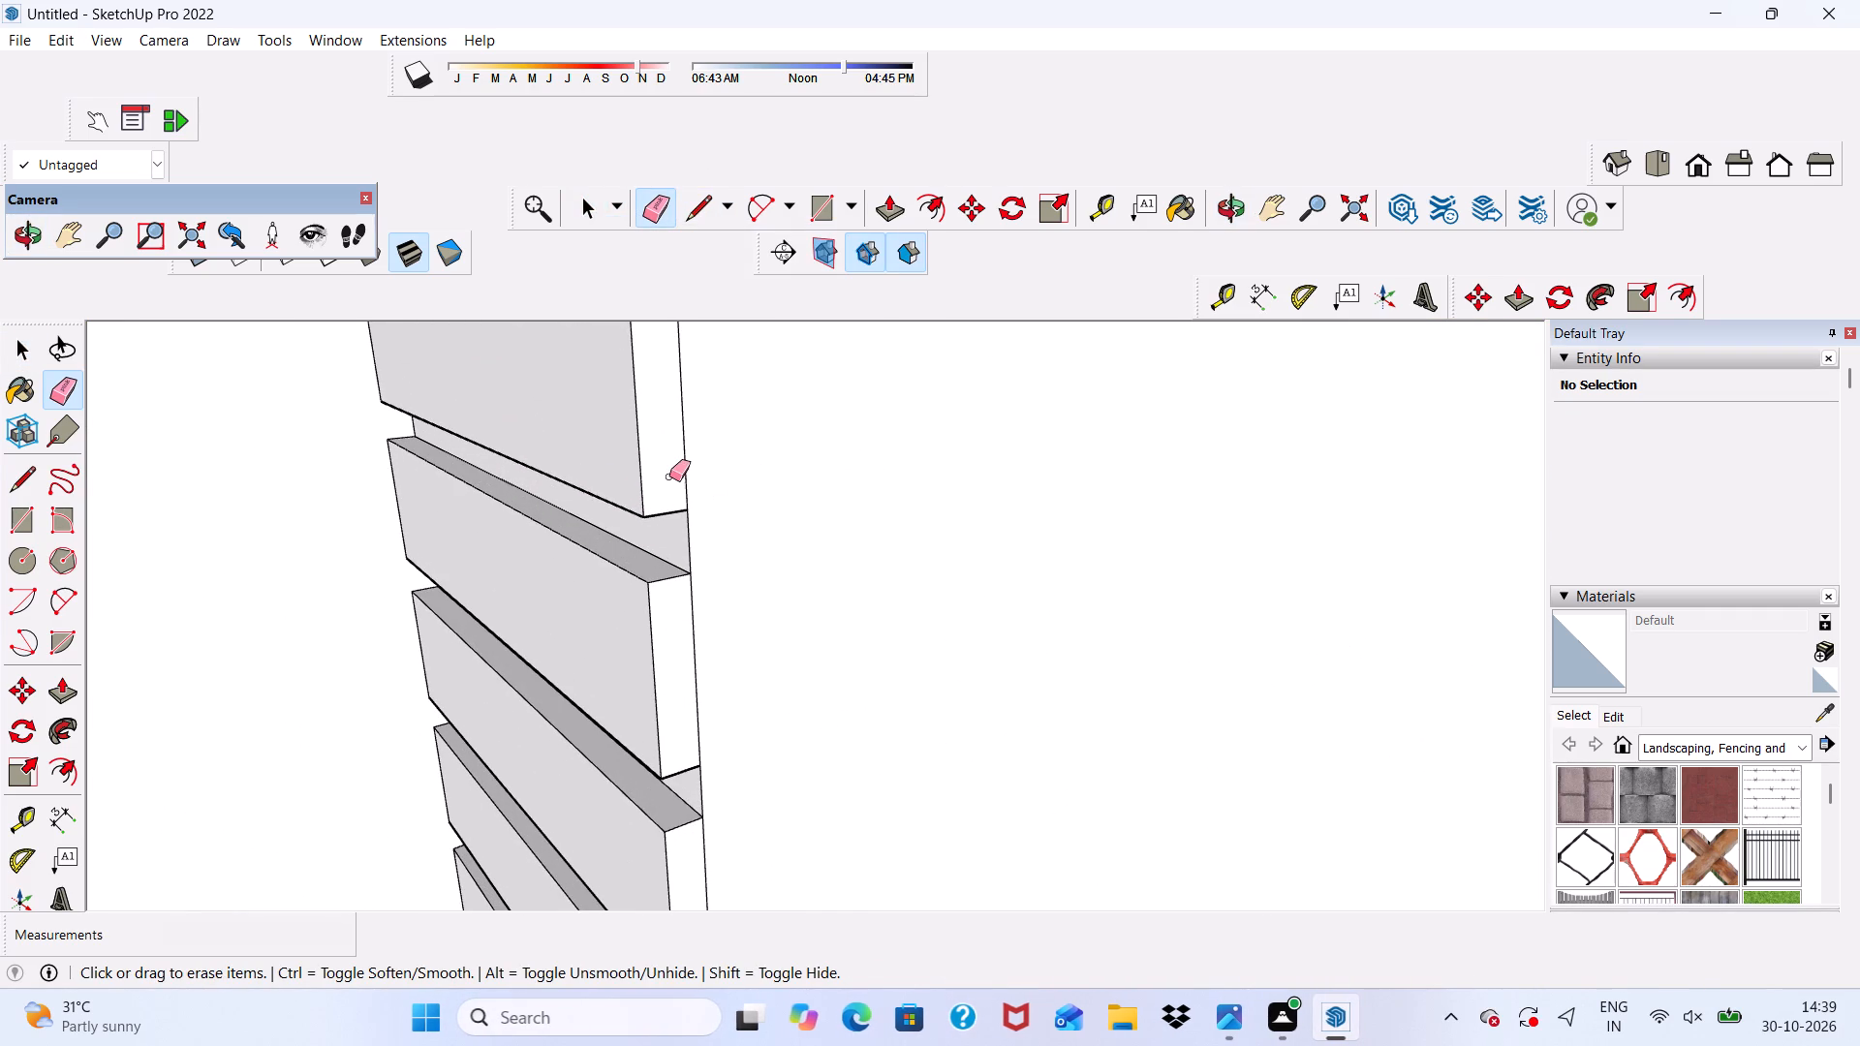
Push/Pull the flat top face of the siding block upward by about 7".
scroll(639, 508, down, 20)
scroll(639, 508, down, 5)
middle_drag(854, 631, 317, 650)
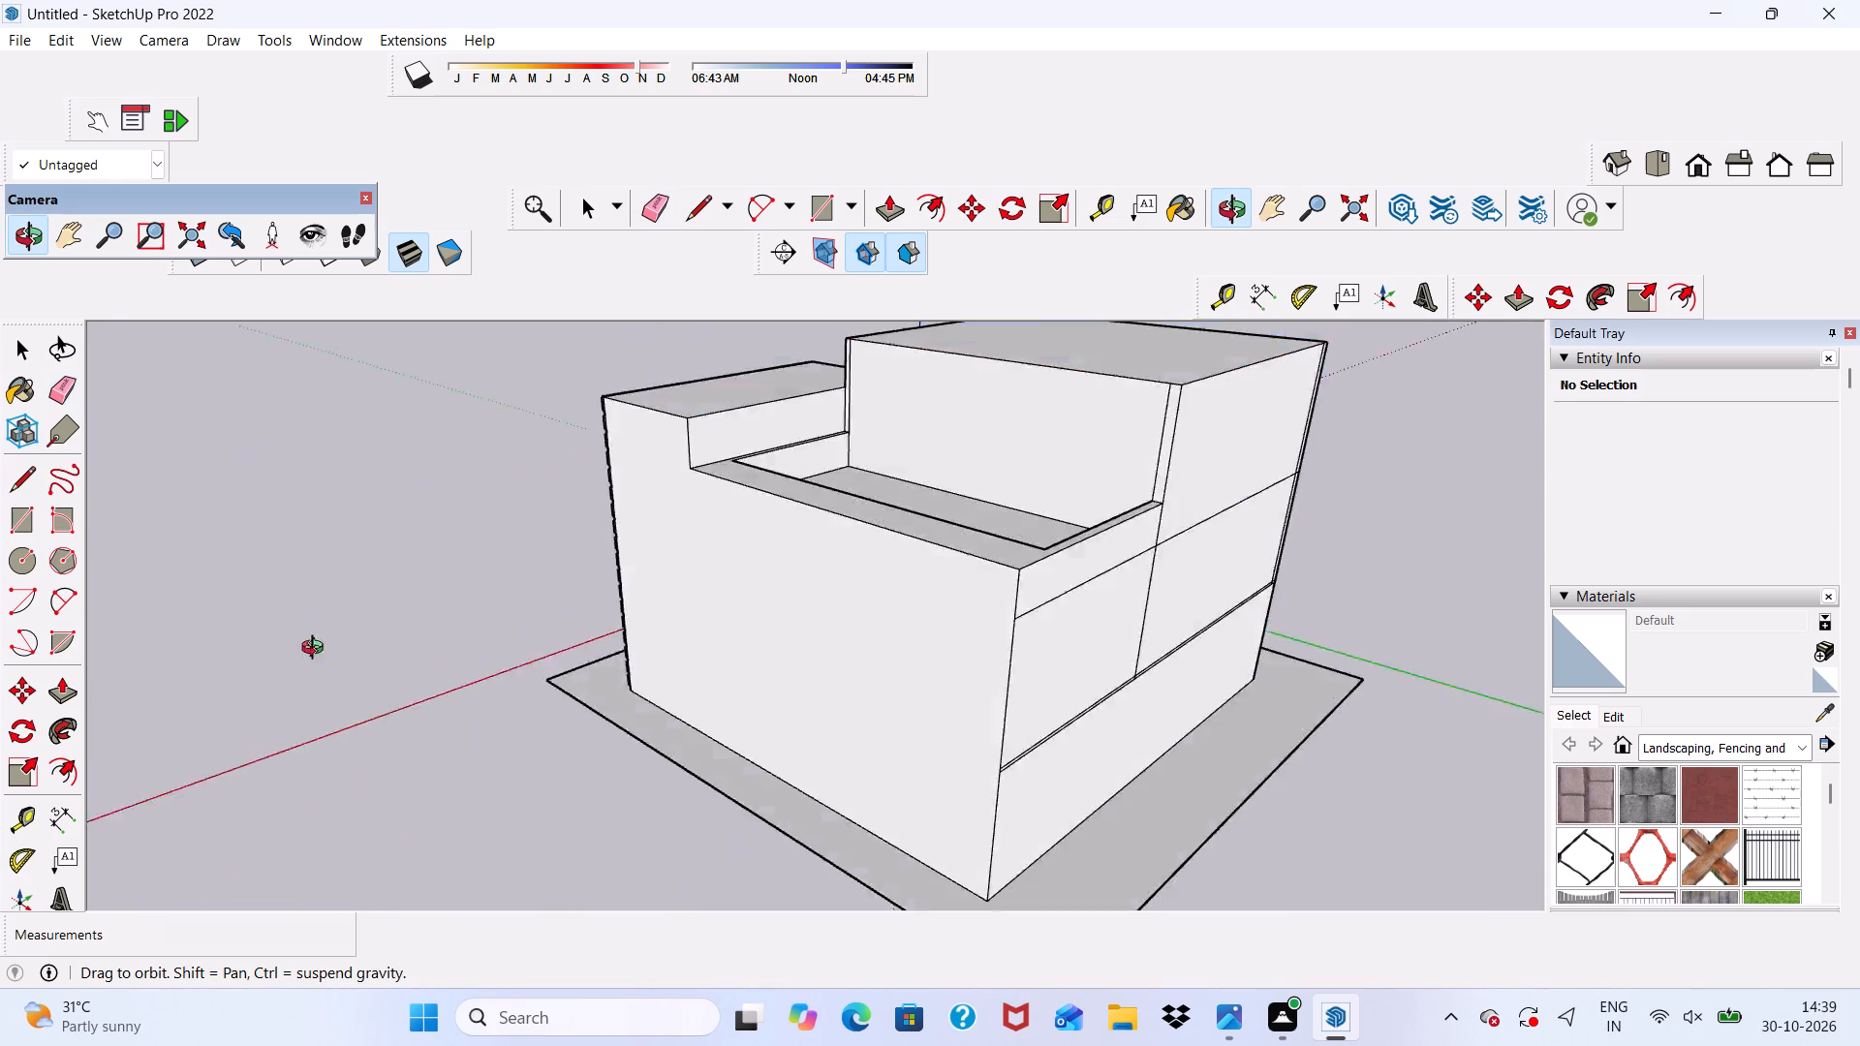
middle_drag(317, 650, 1131, 537)
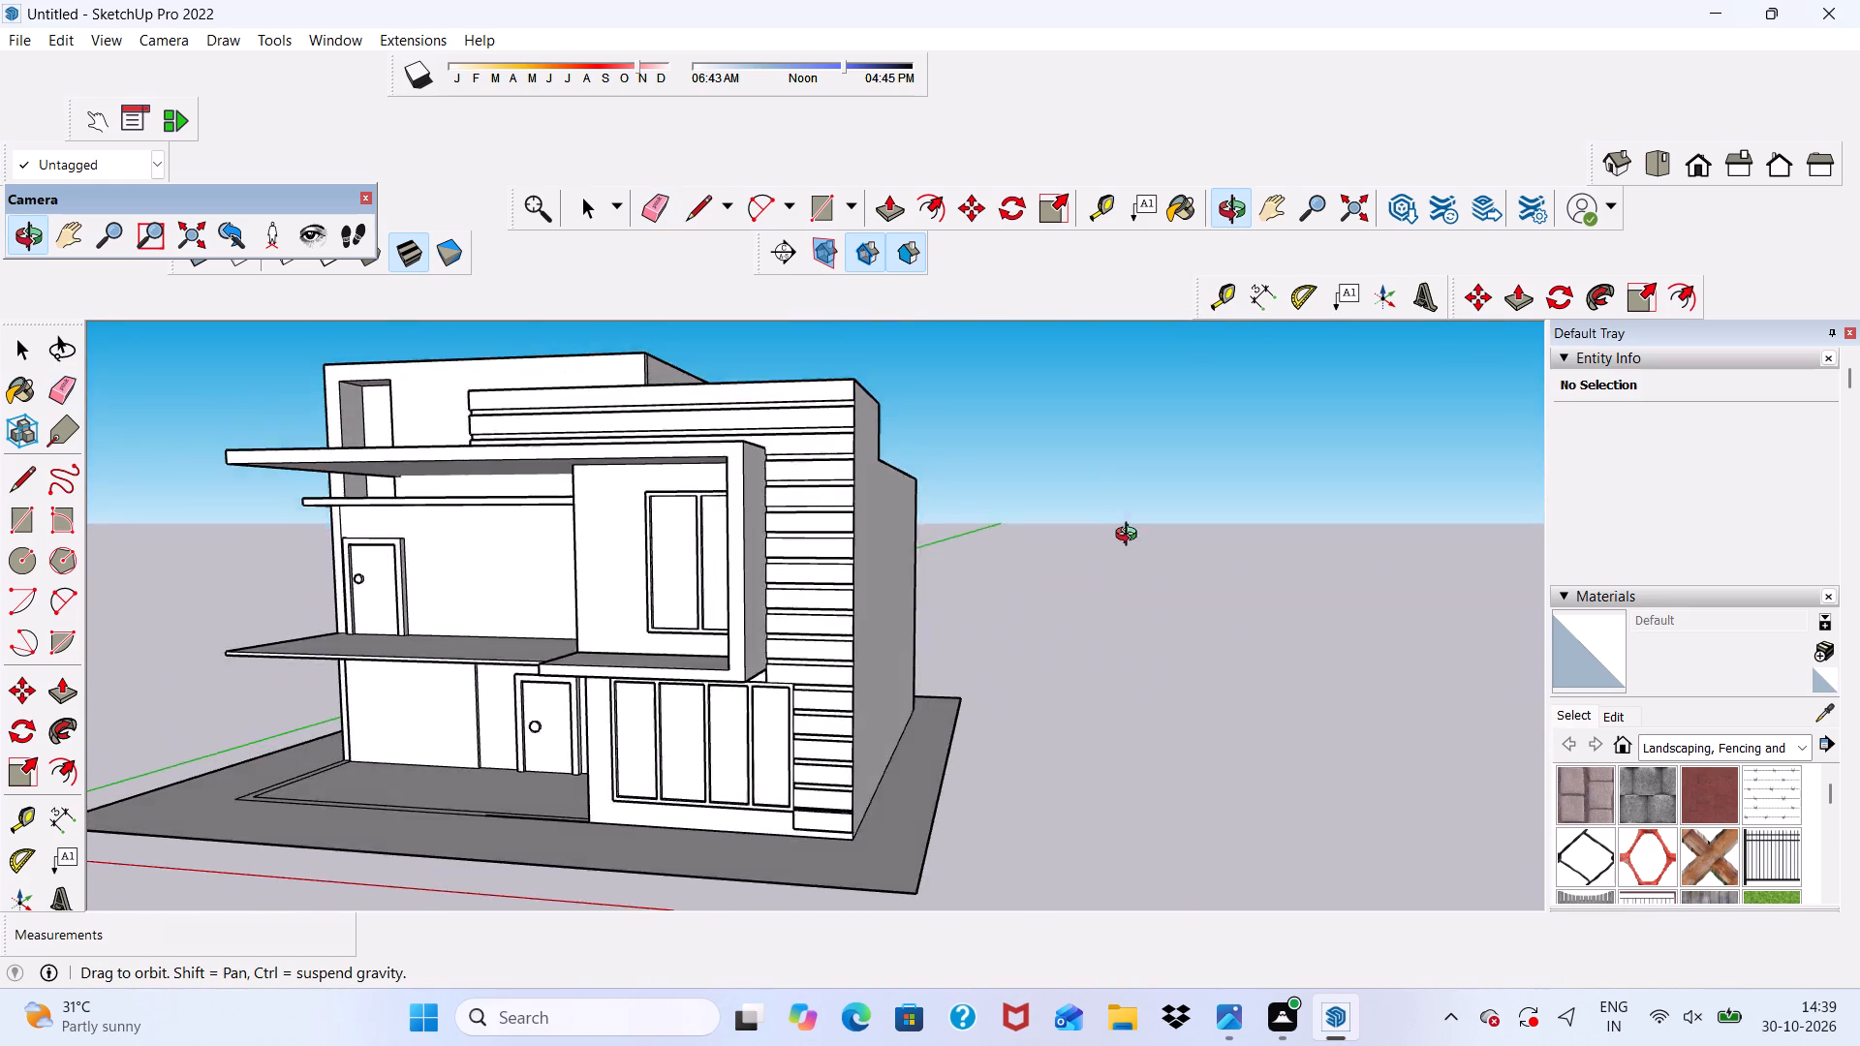
middle_drag(1131, 537, 1199, 517)
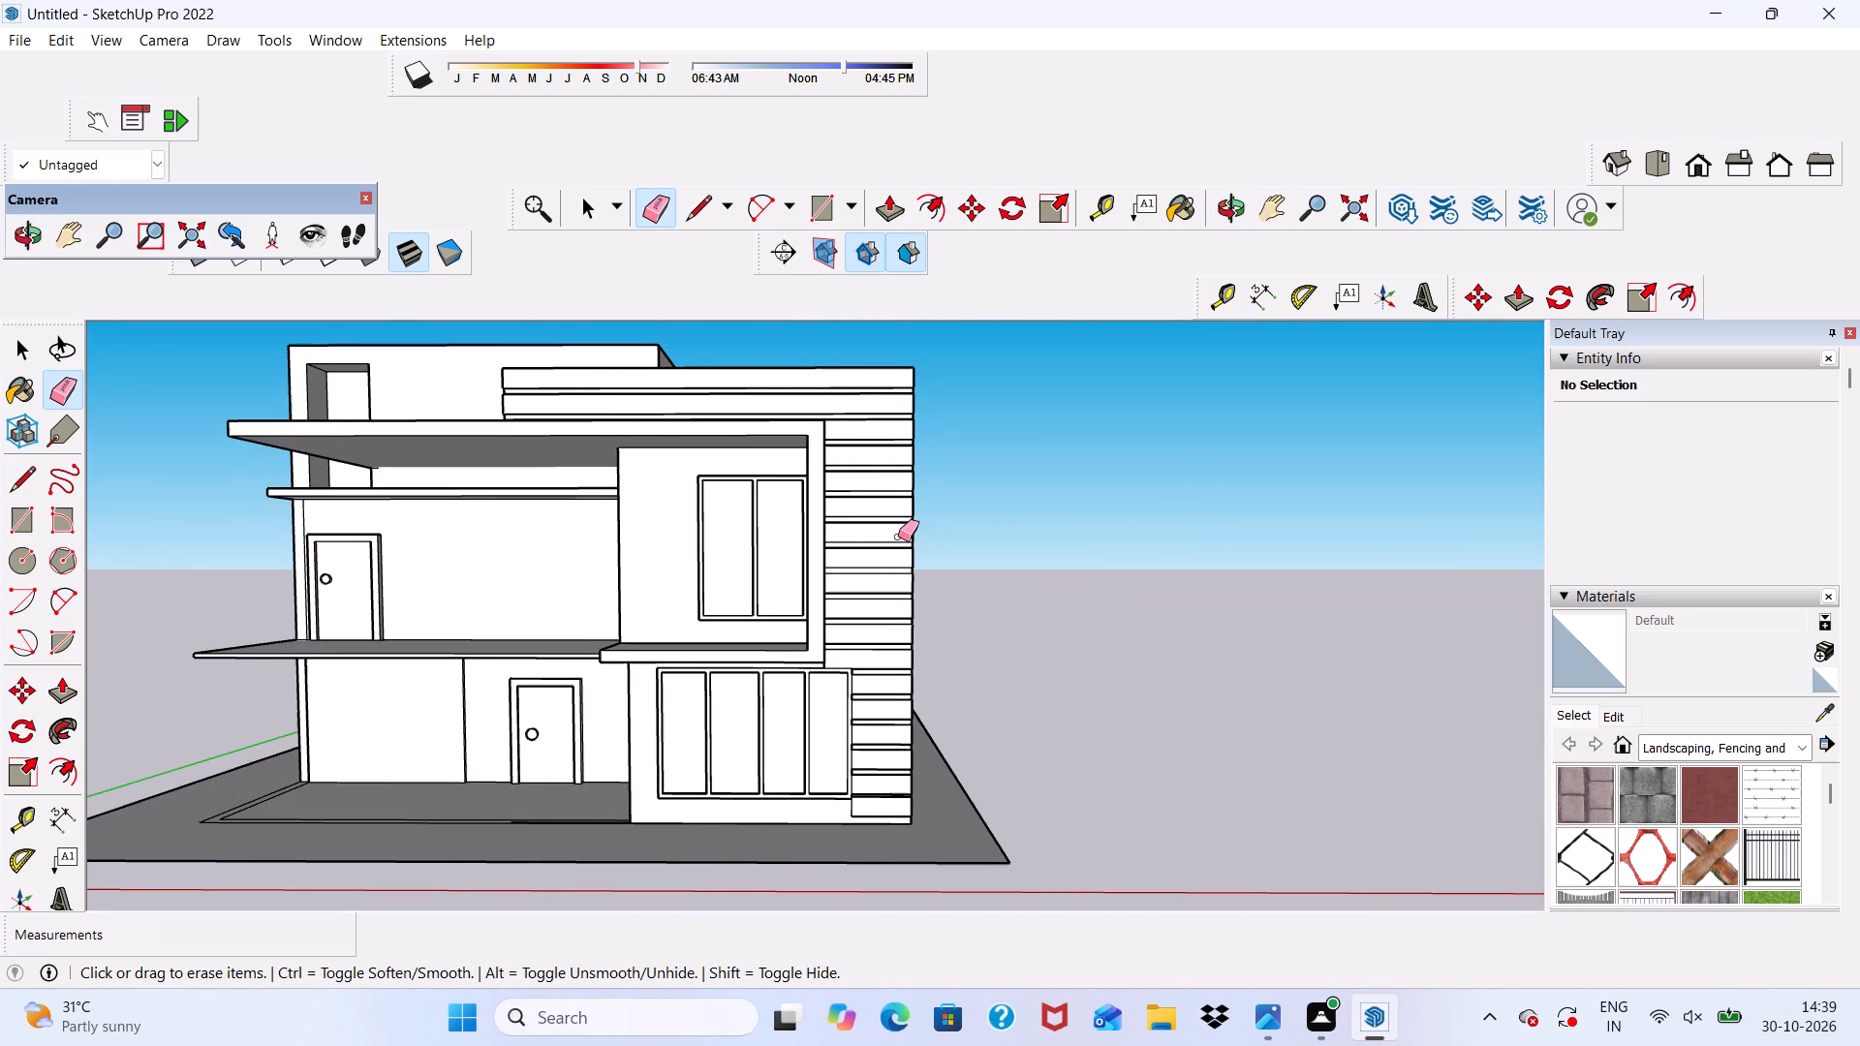
key(space)
scroll(621, 357, up, 2)
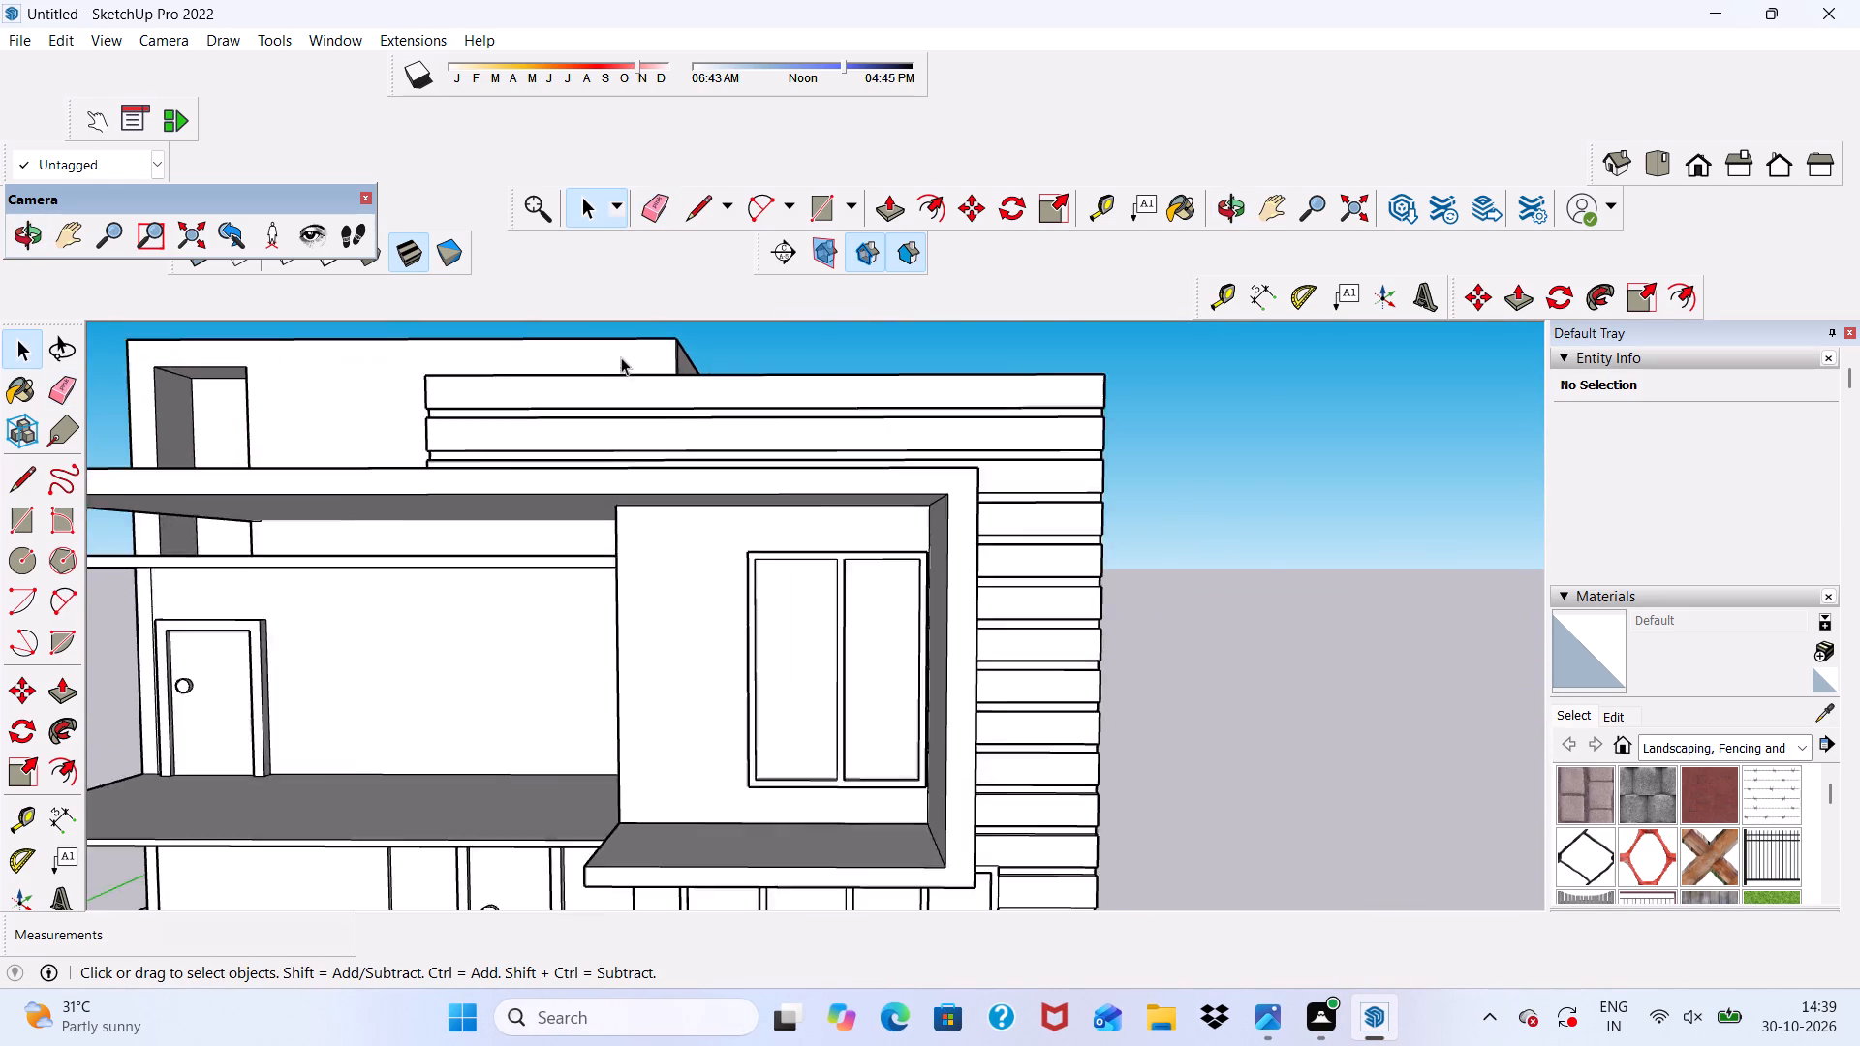
scroll(621, 357, up, 9)
middle_drag(607, 399, 595, 501)
click(583, 523)
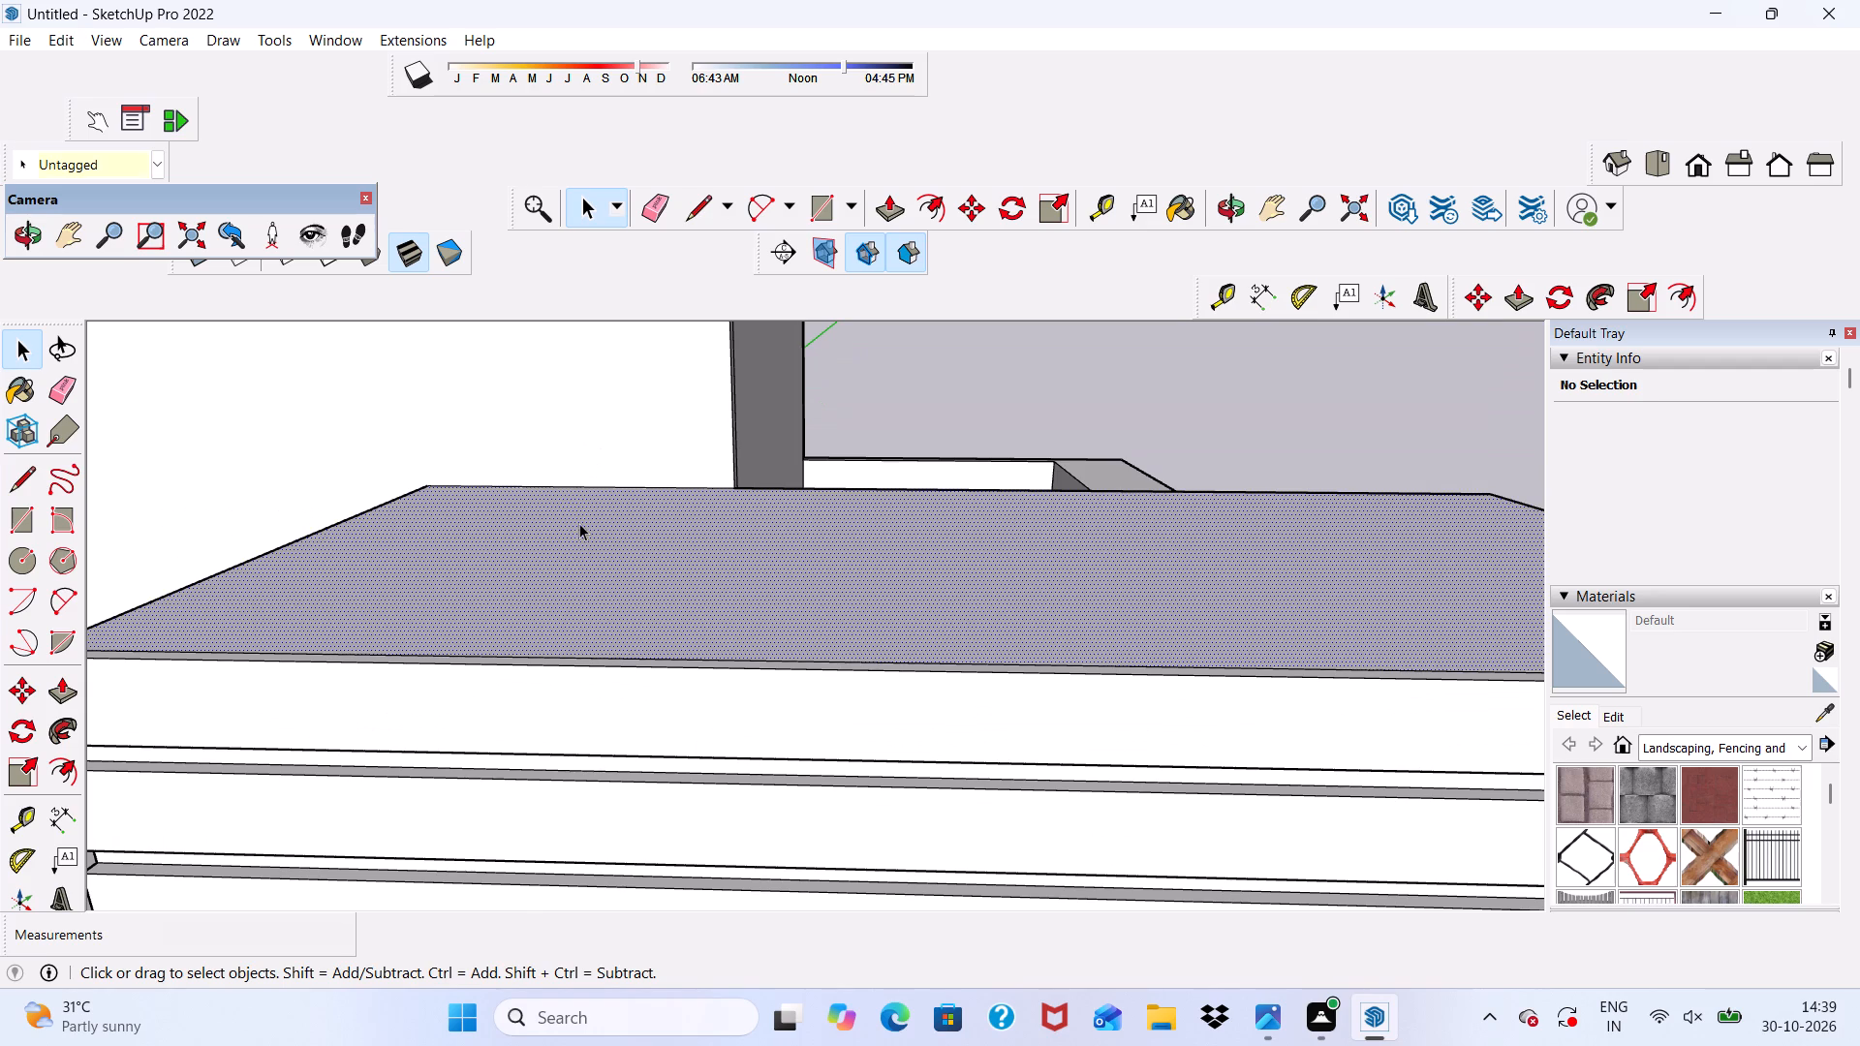
click(887, 206)
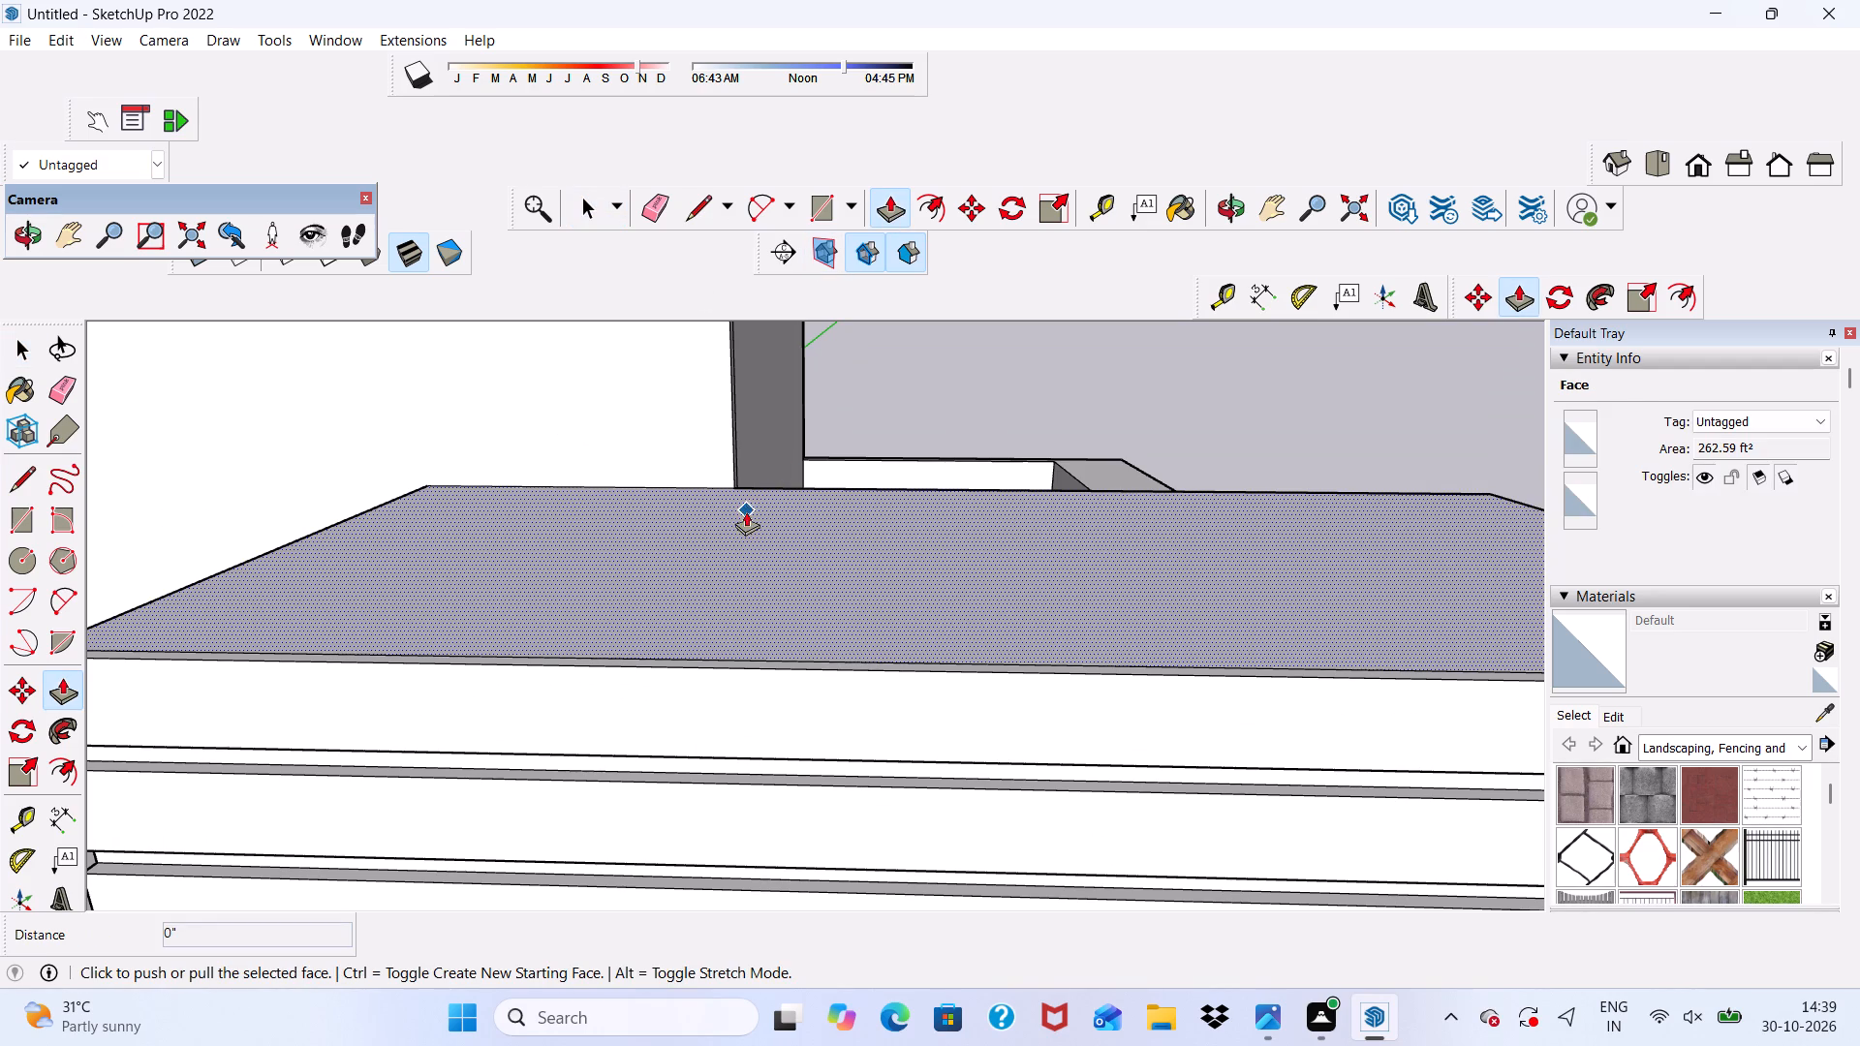
click(687, 571)
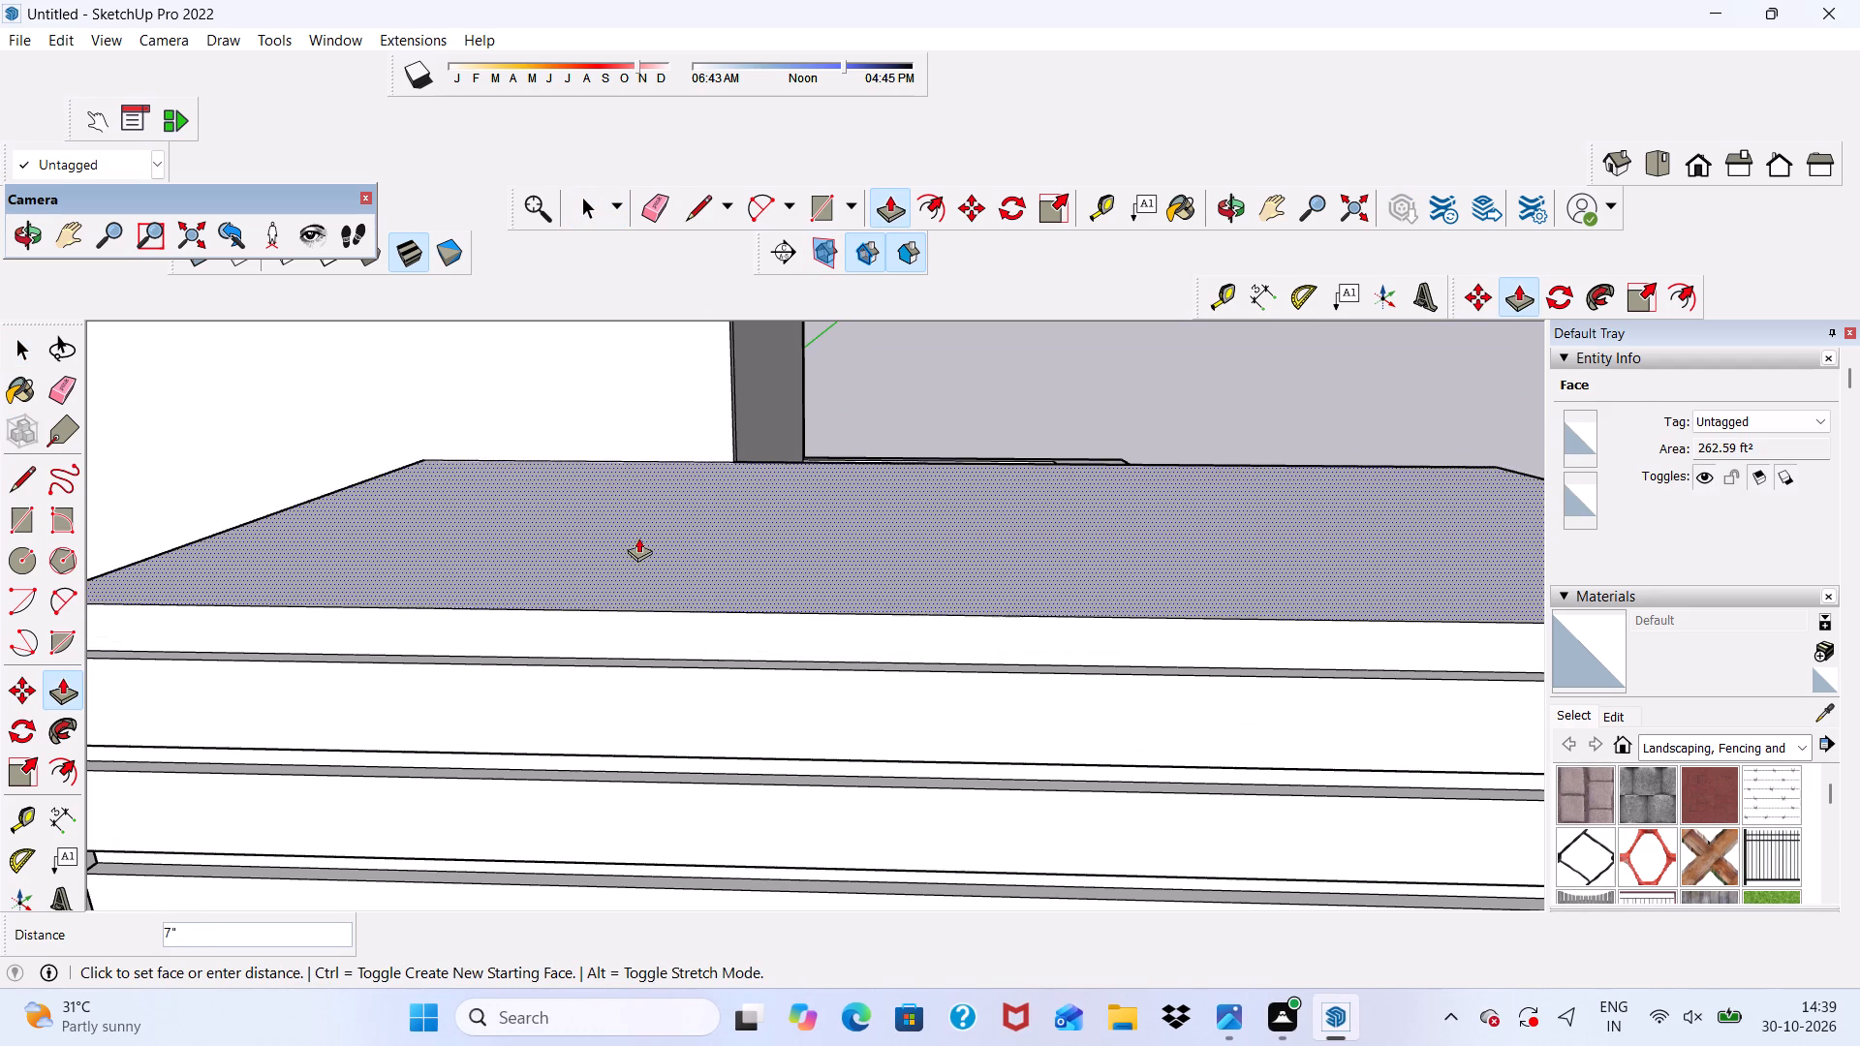
click(622, 544)
Draw a rectangle about 24' 5/8" by 5 7/8" over the front of the raised top strip above the siding.
scroll(599, 500, down, 8)
middle_drag(732, 627, 725, 542)
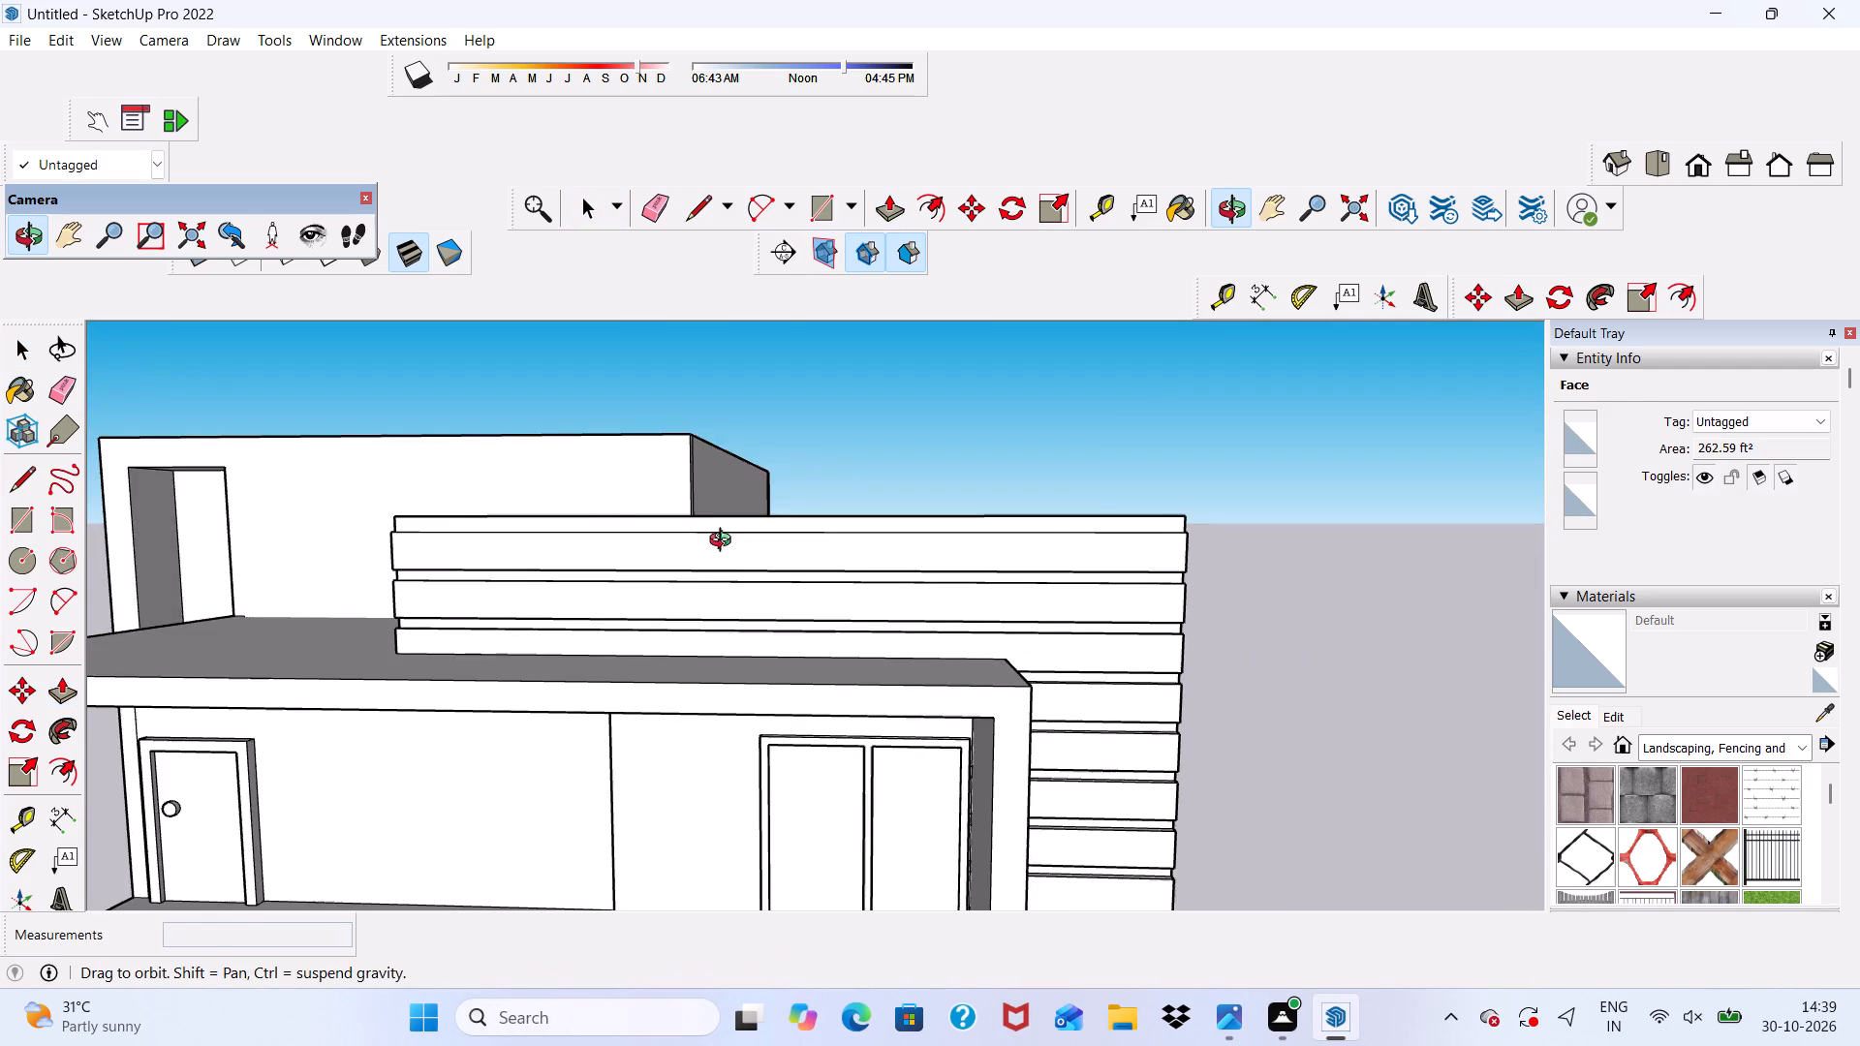
middle_drag(725, 542, 727, 545)
scroll(682, 554, up, 3)
key(space)
scroll(460, 509, up, 4)
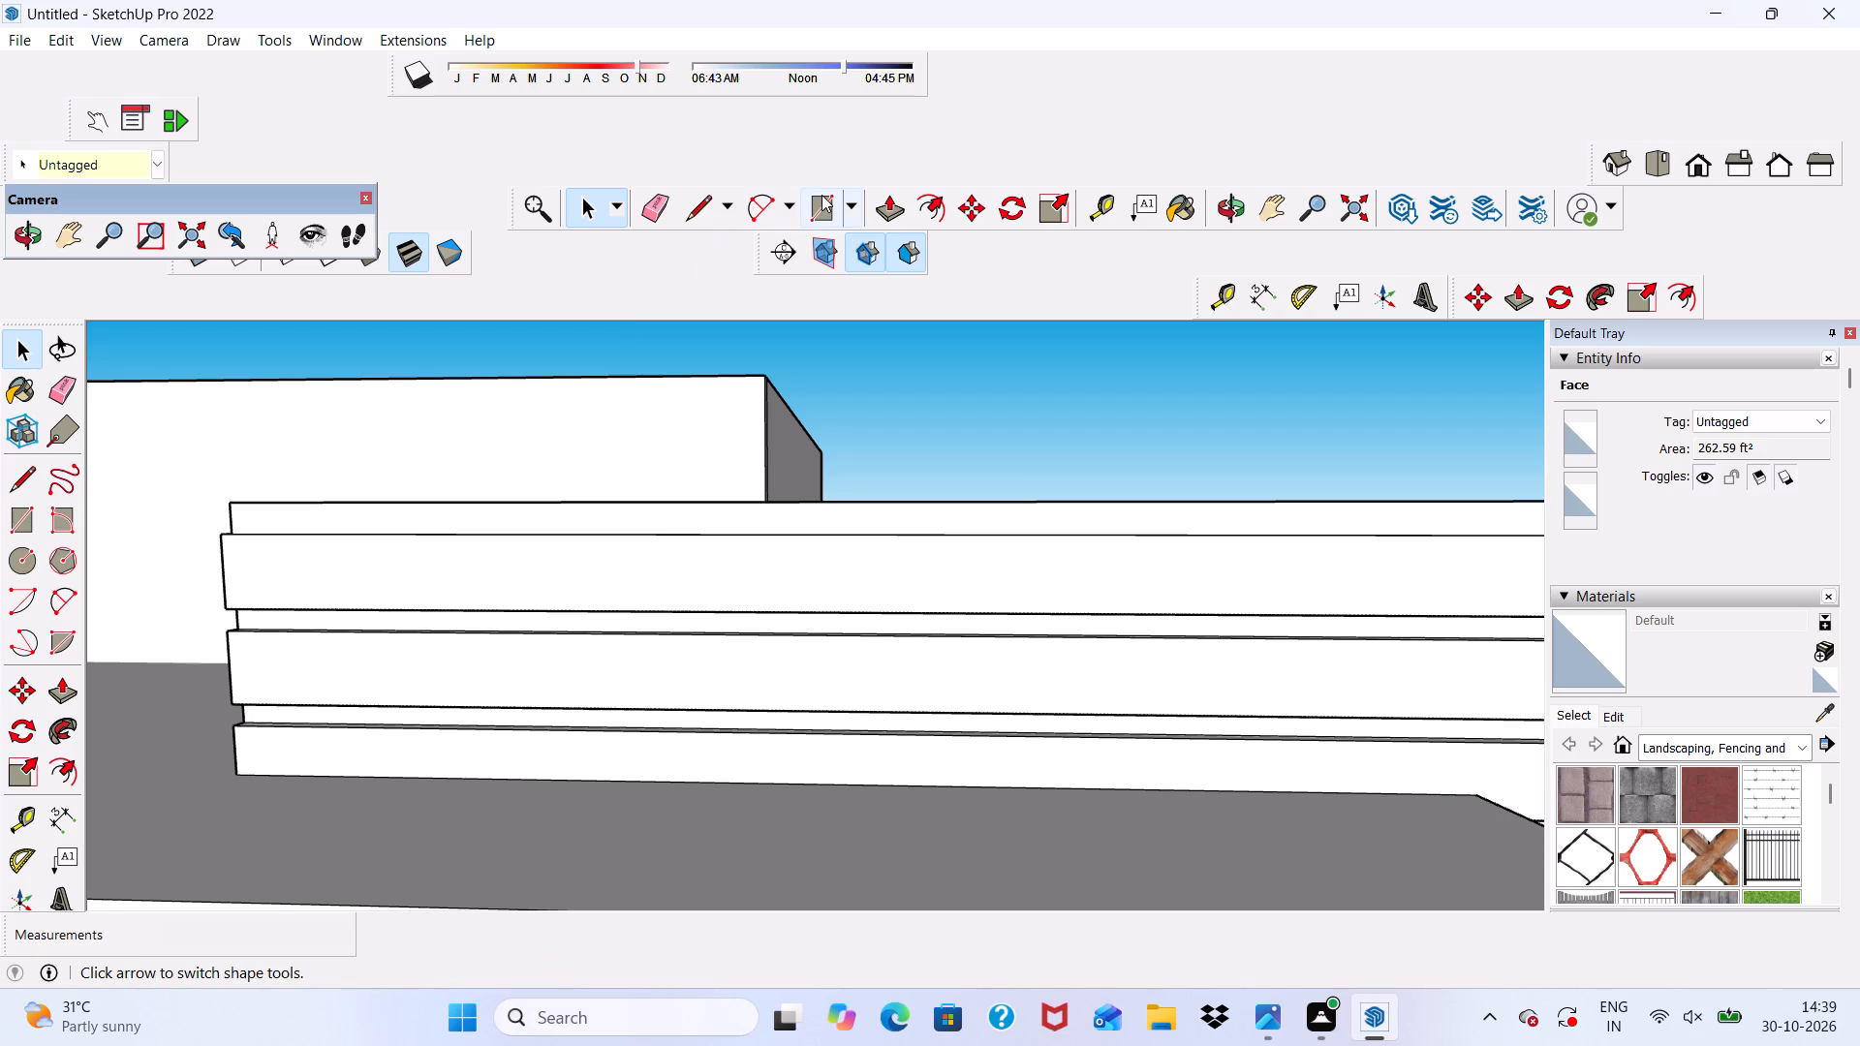
click(821, 195)
scroll(800, 243, down, 1)
scroll(298, 451, up, 4)
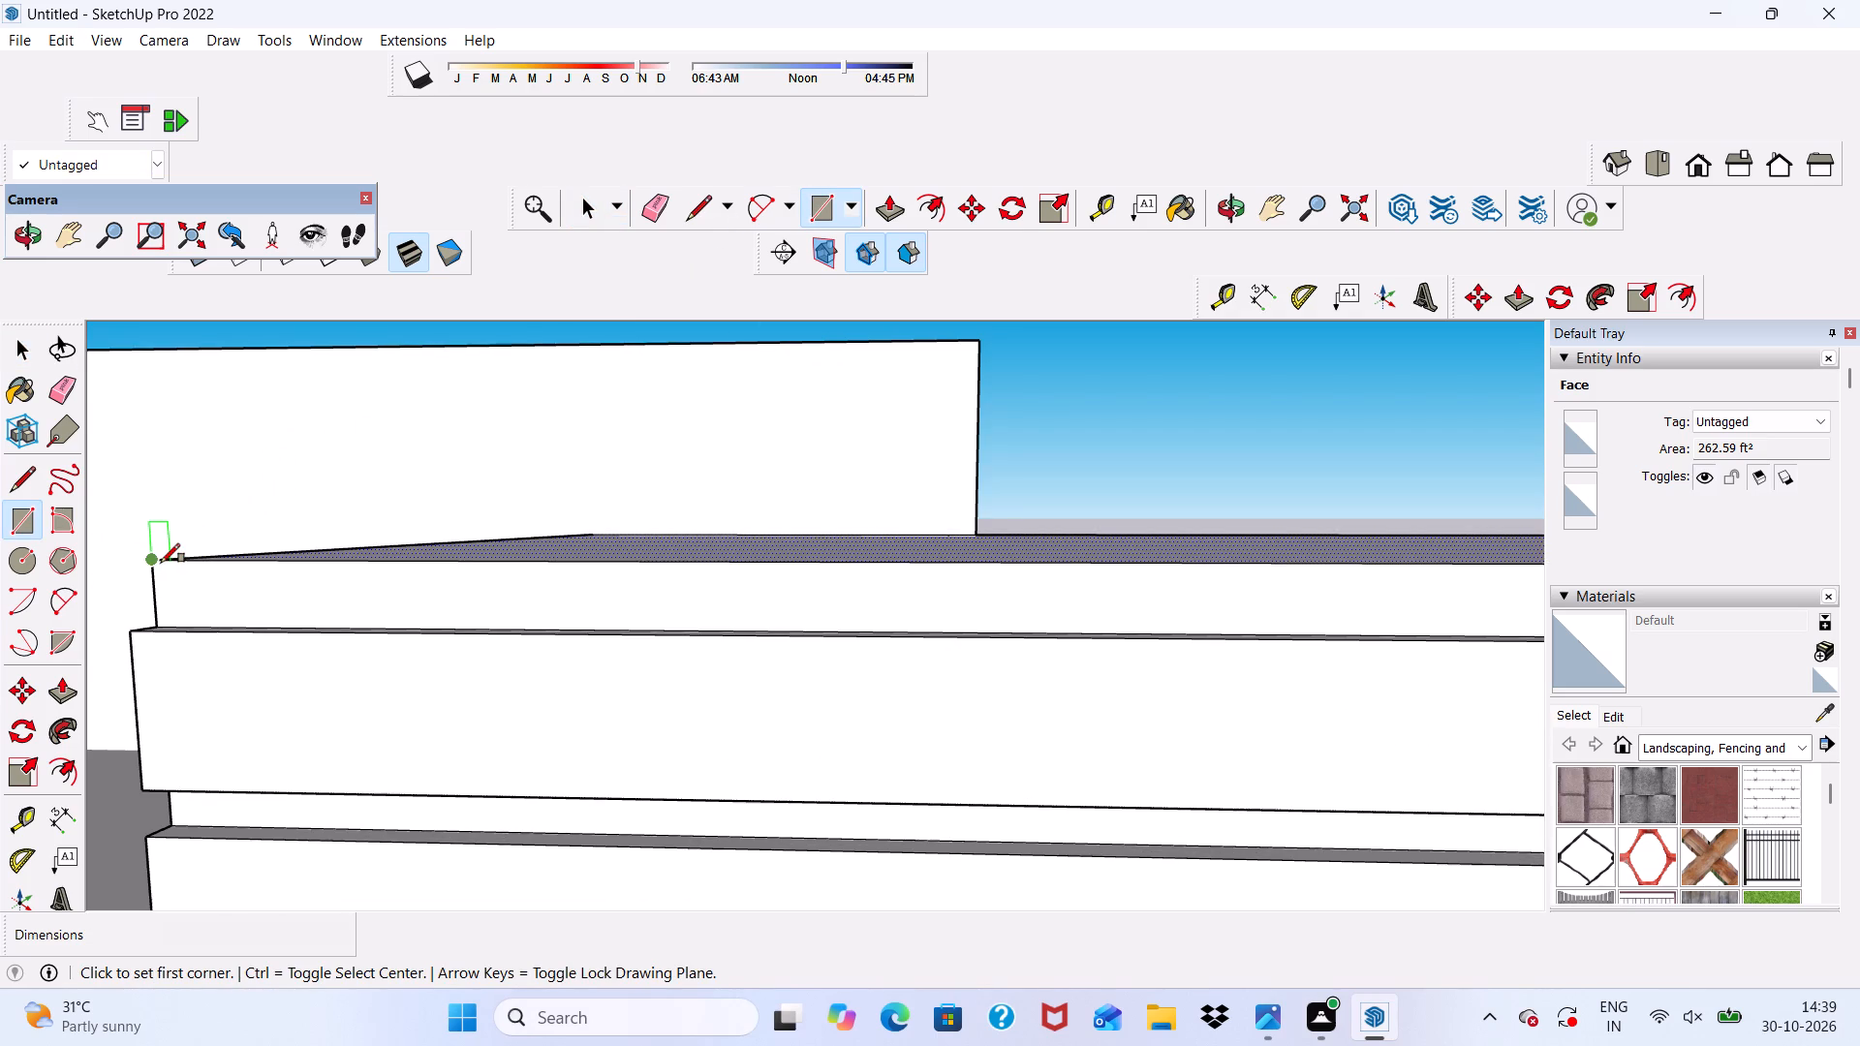
click(161, 563)
scroll(174, 626, down, 11)
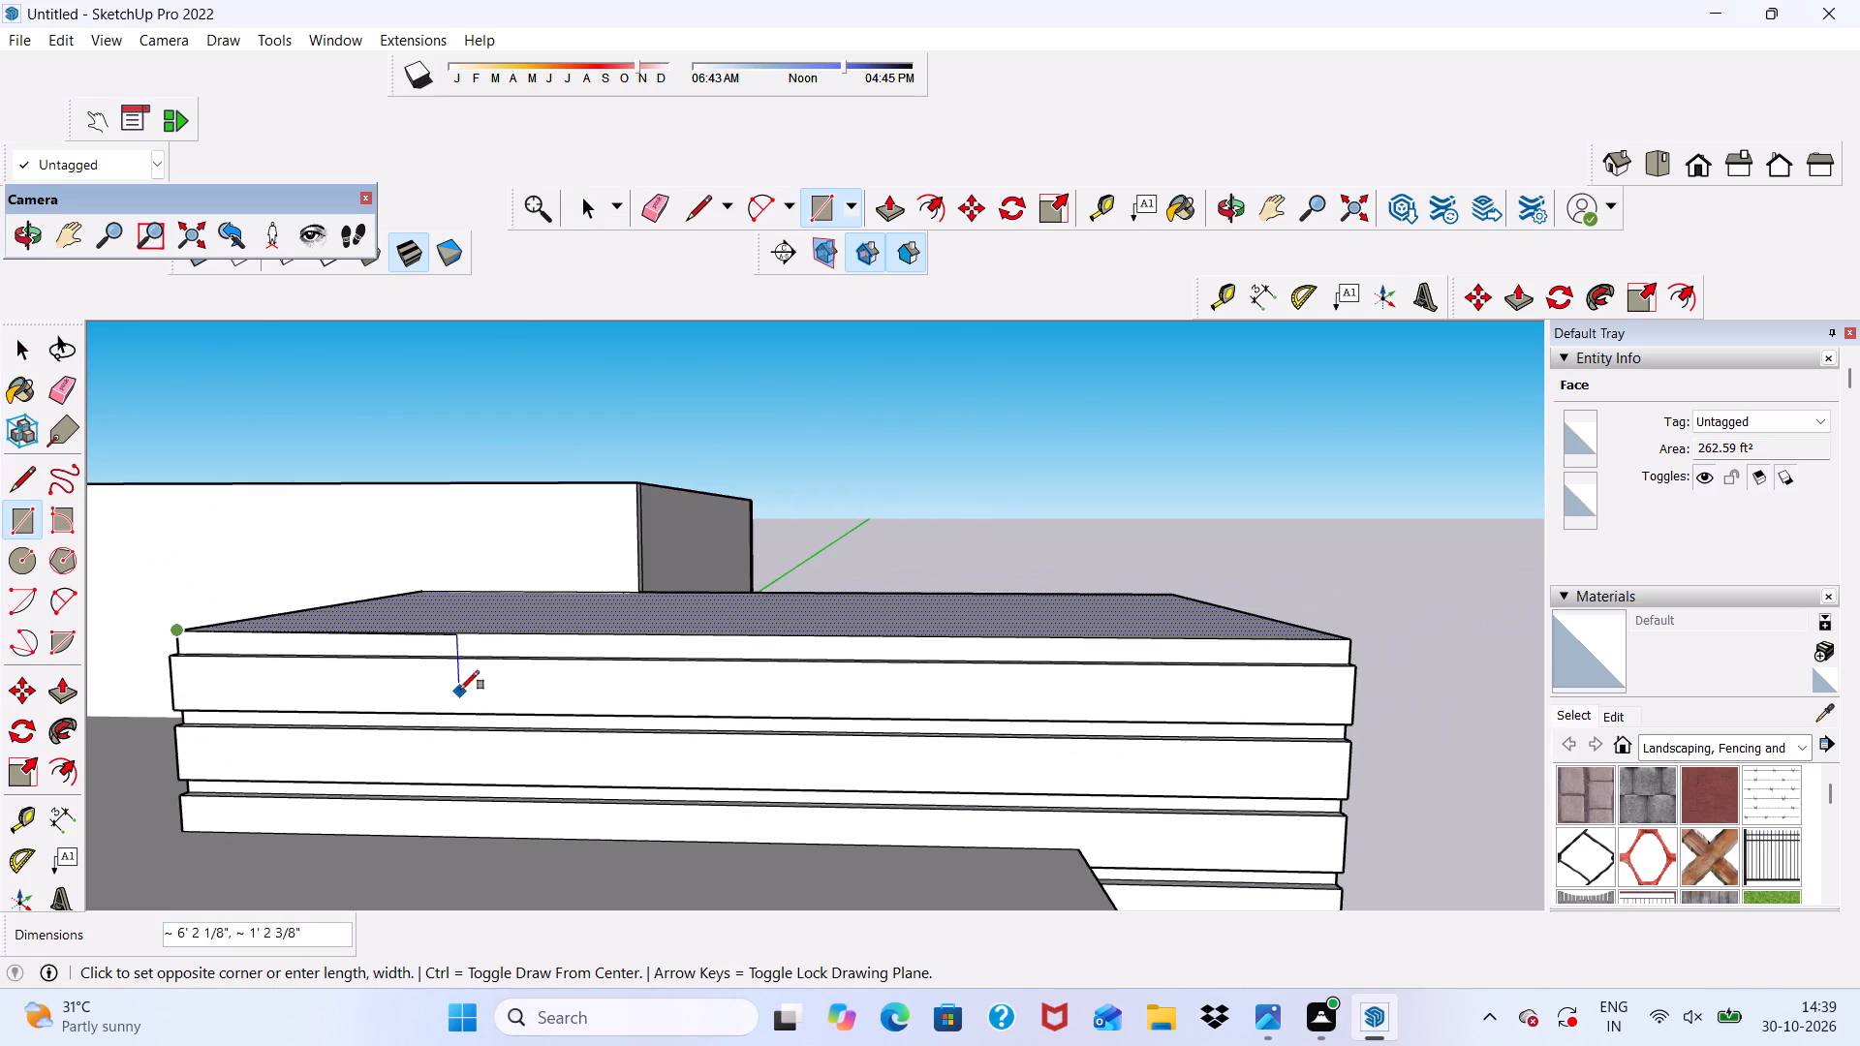
scroll(1342, 661, up, 5)
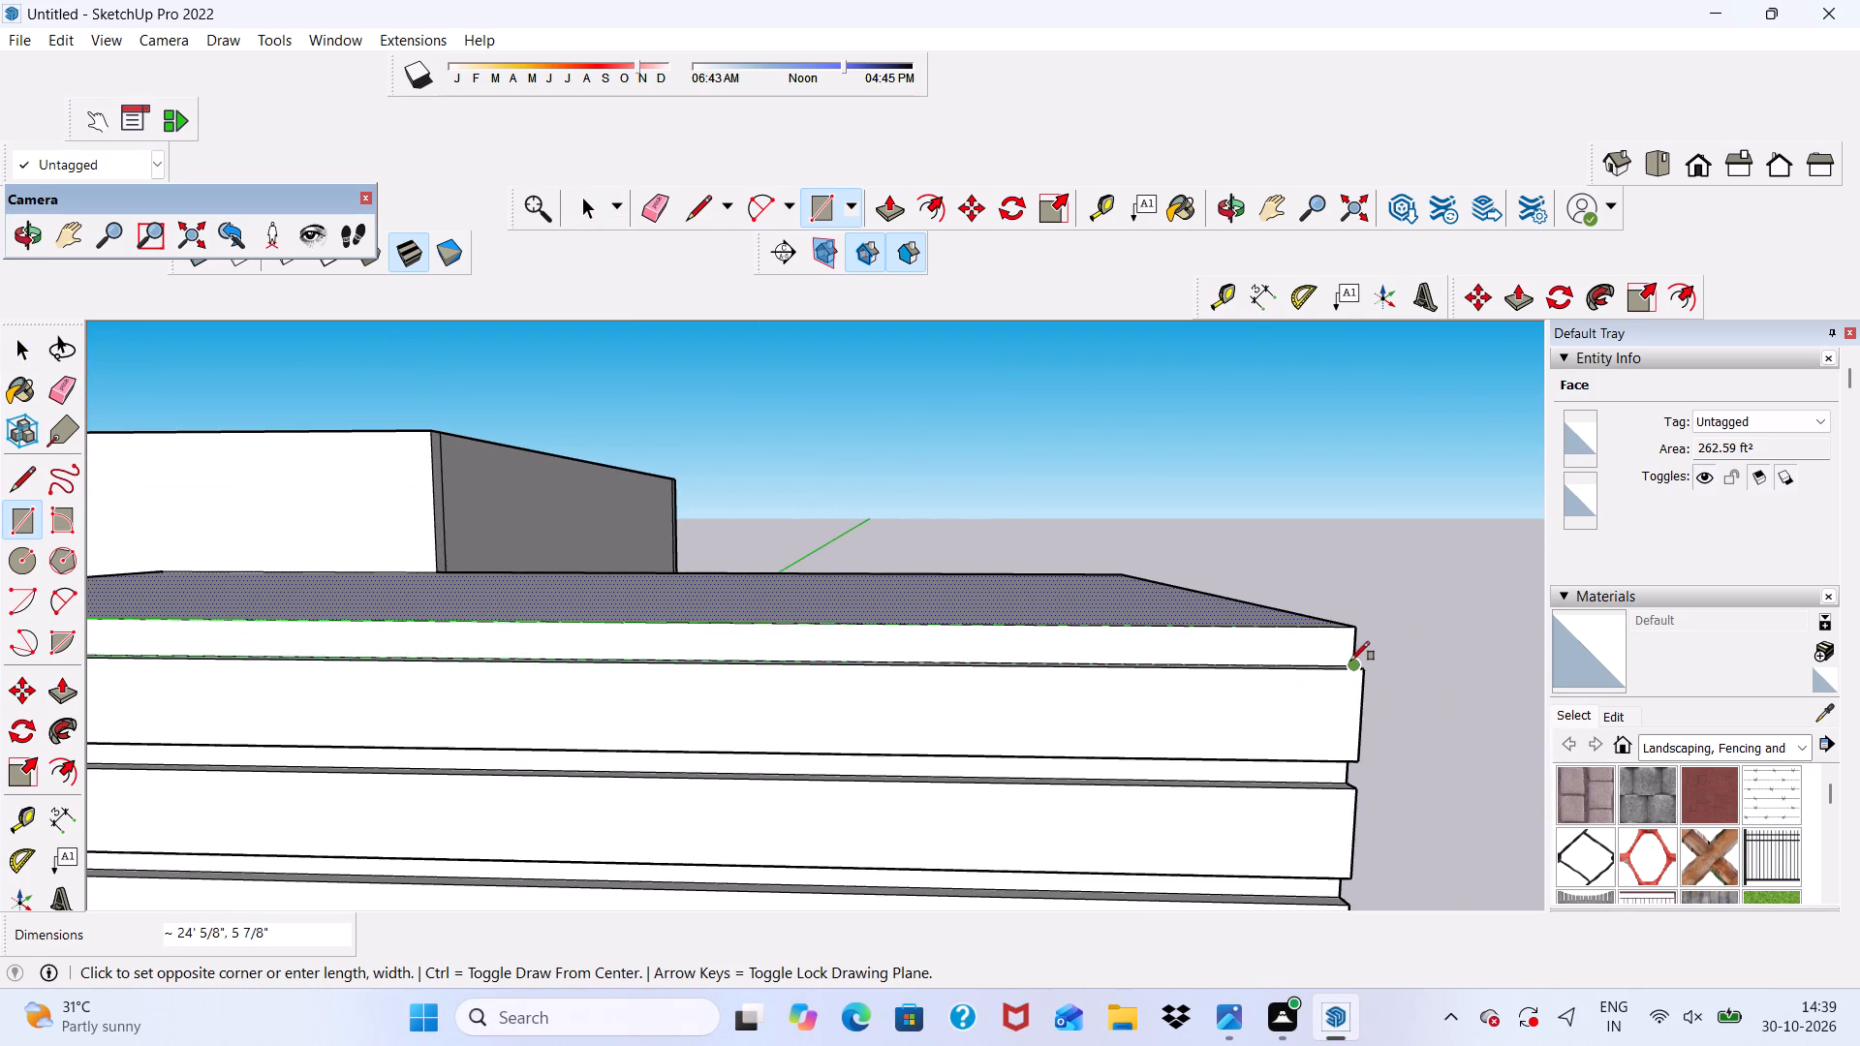
click(1350, 661)
scroll(1229, 591, down, 3)
key(space)
Push/Pull the front face of the top strip outward by 6" to form a projecting cap over the siding.
scroll(859, 643, up, 3)
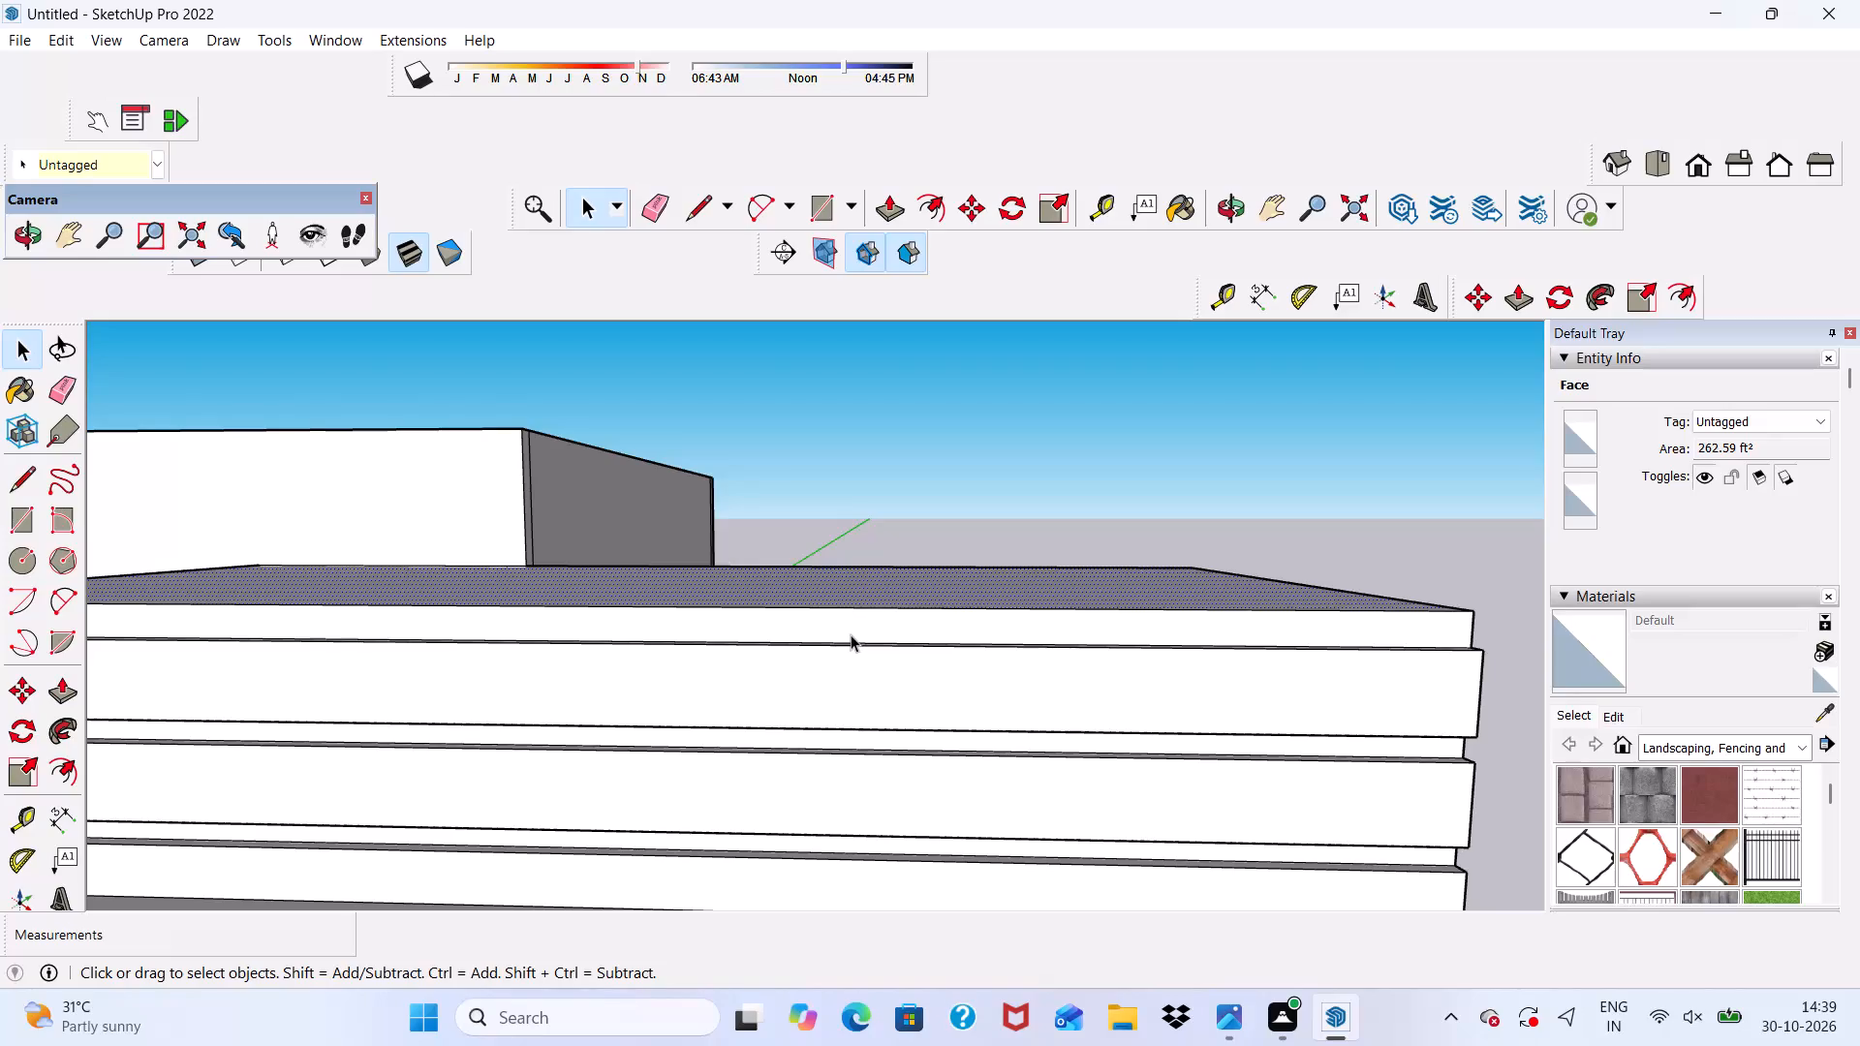
click(851, 634)
click(900, 211)
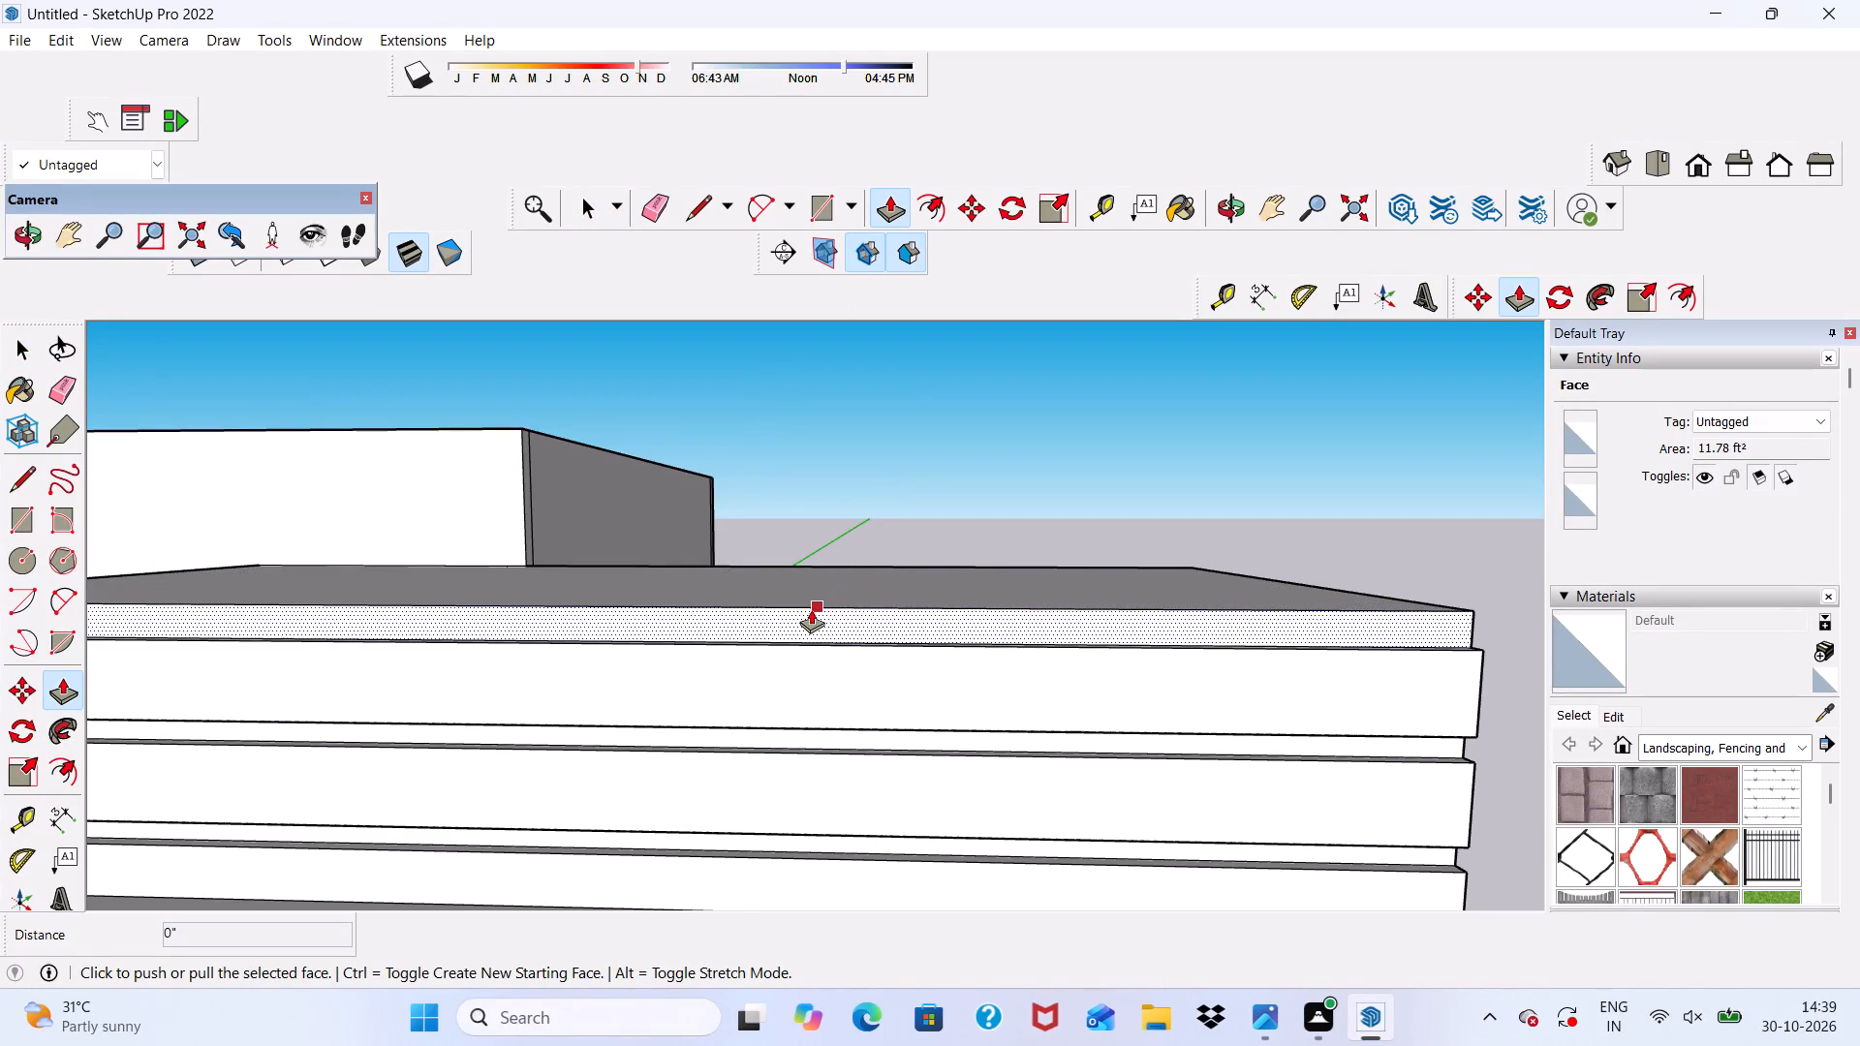
click(811, 609)
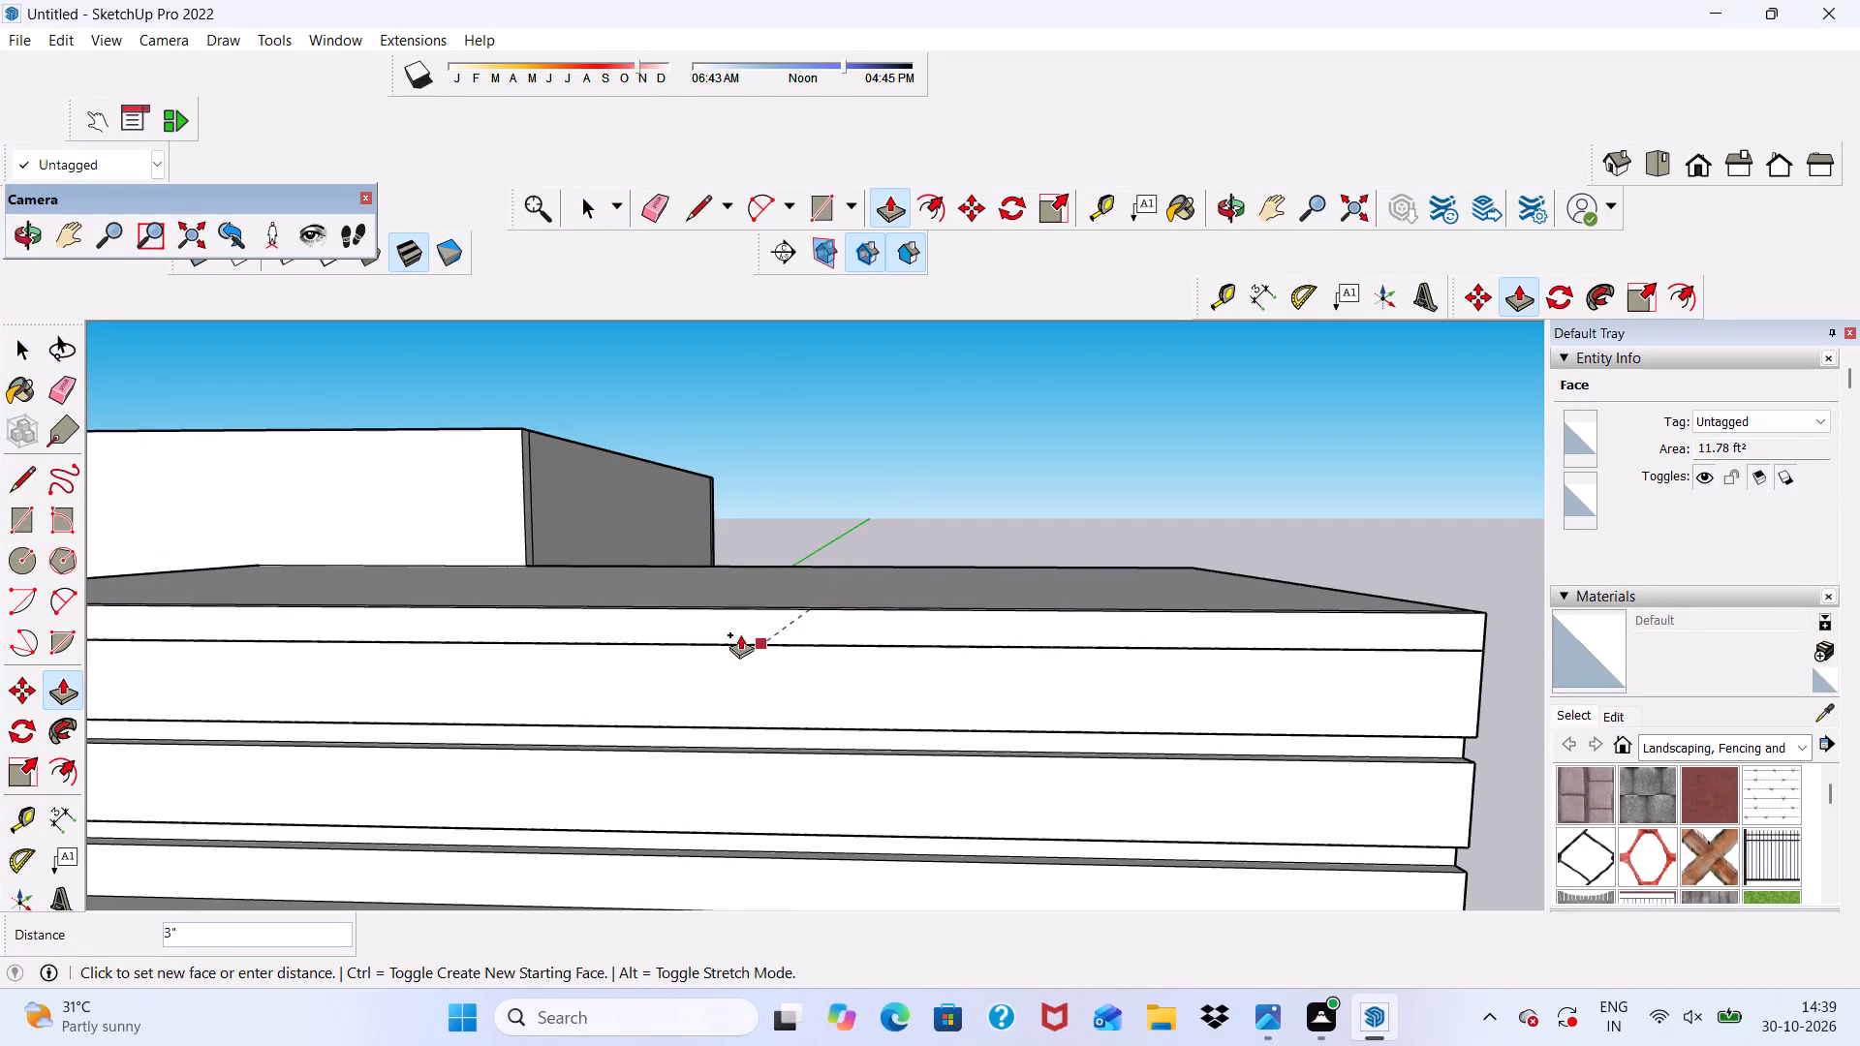
scroll(687, 641, down, 6)
middle_drag(660, 659, 1060, 555)
scroll(1061, 557, up, 1)
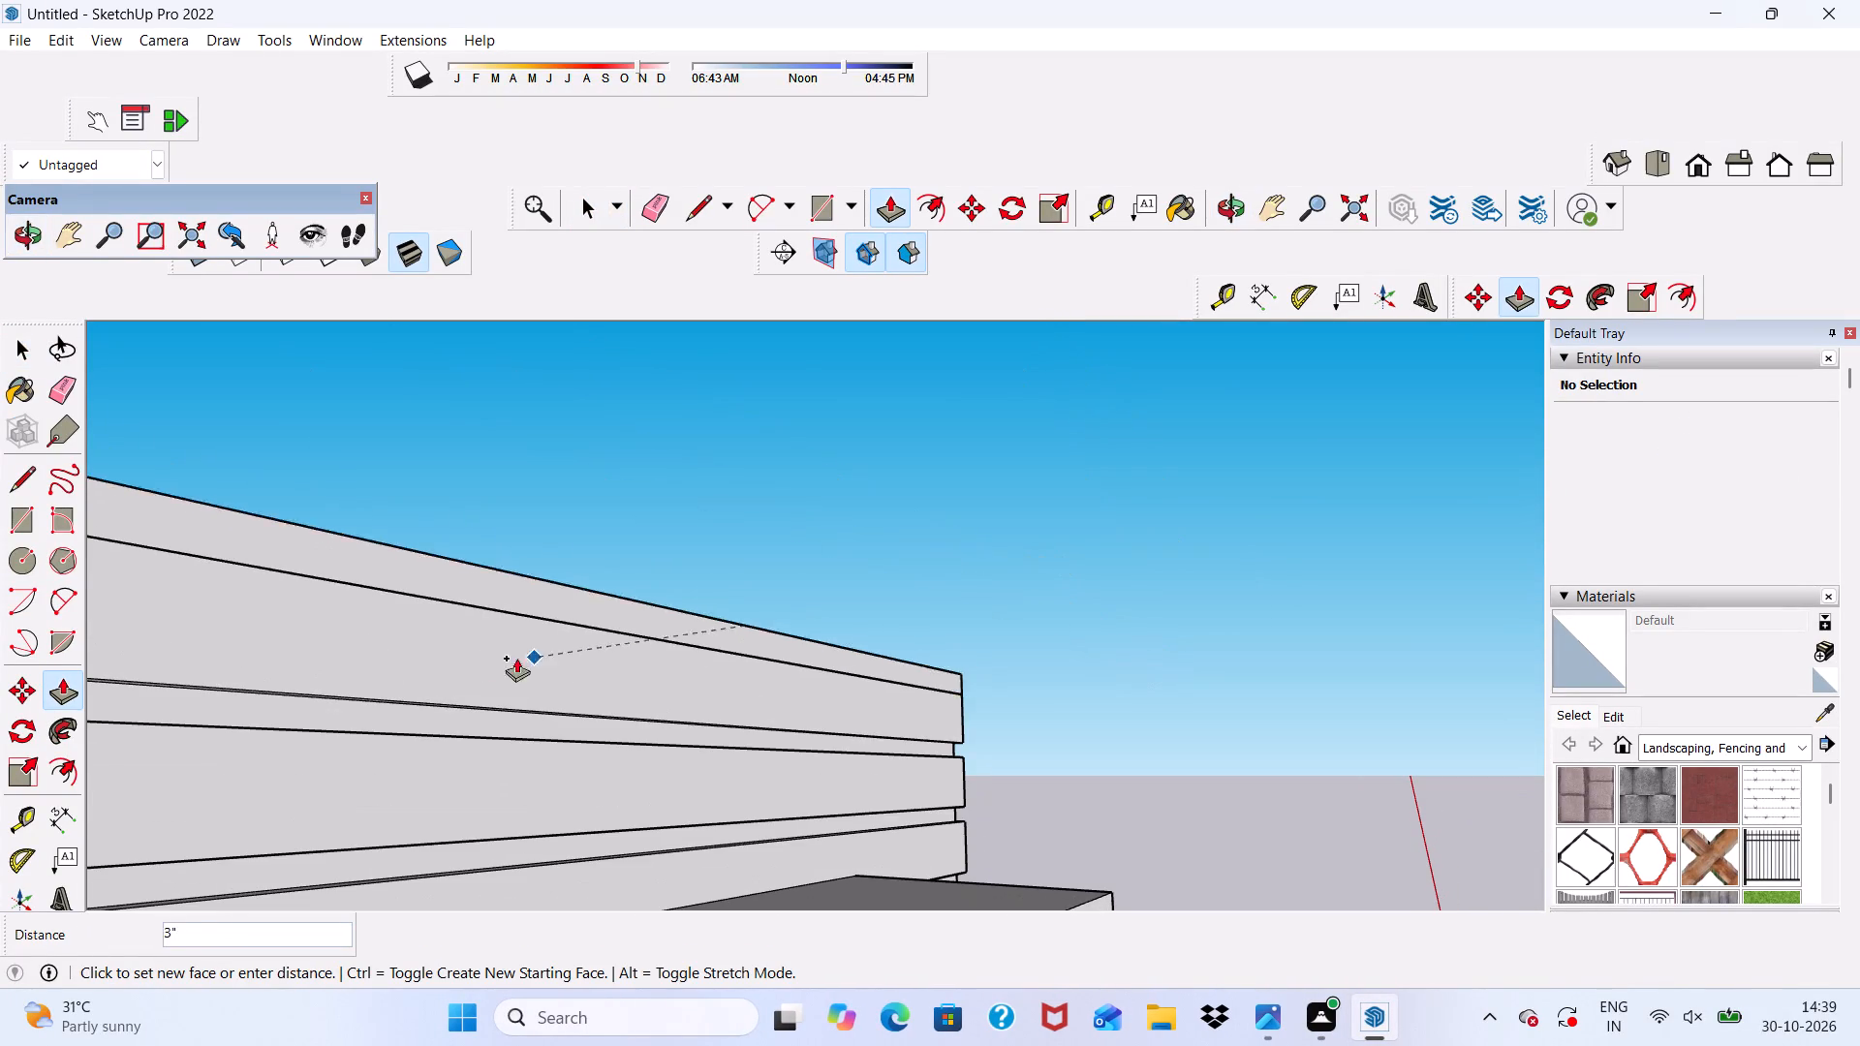
scroll(522, 616, up, 2)
scroll(656, 604, up, 2)
scroll(659, 560, down, 5)
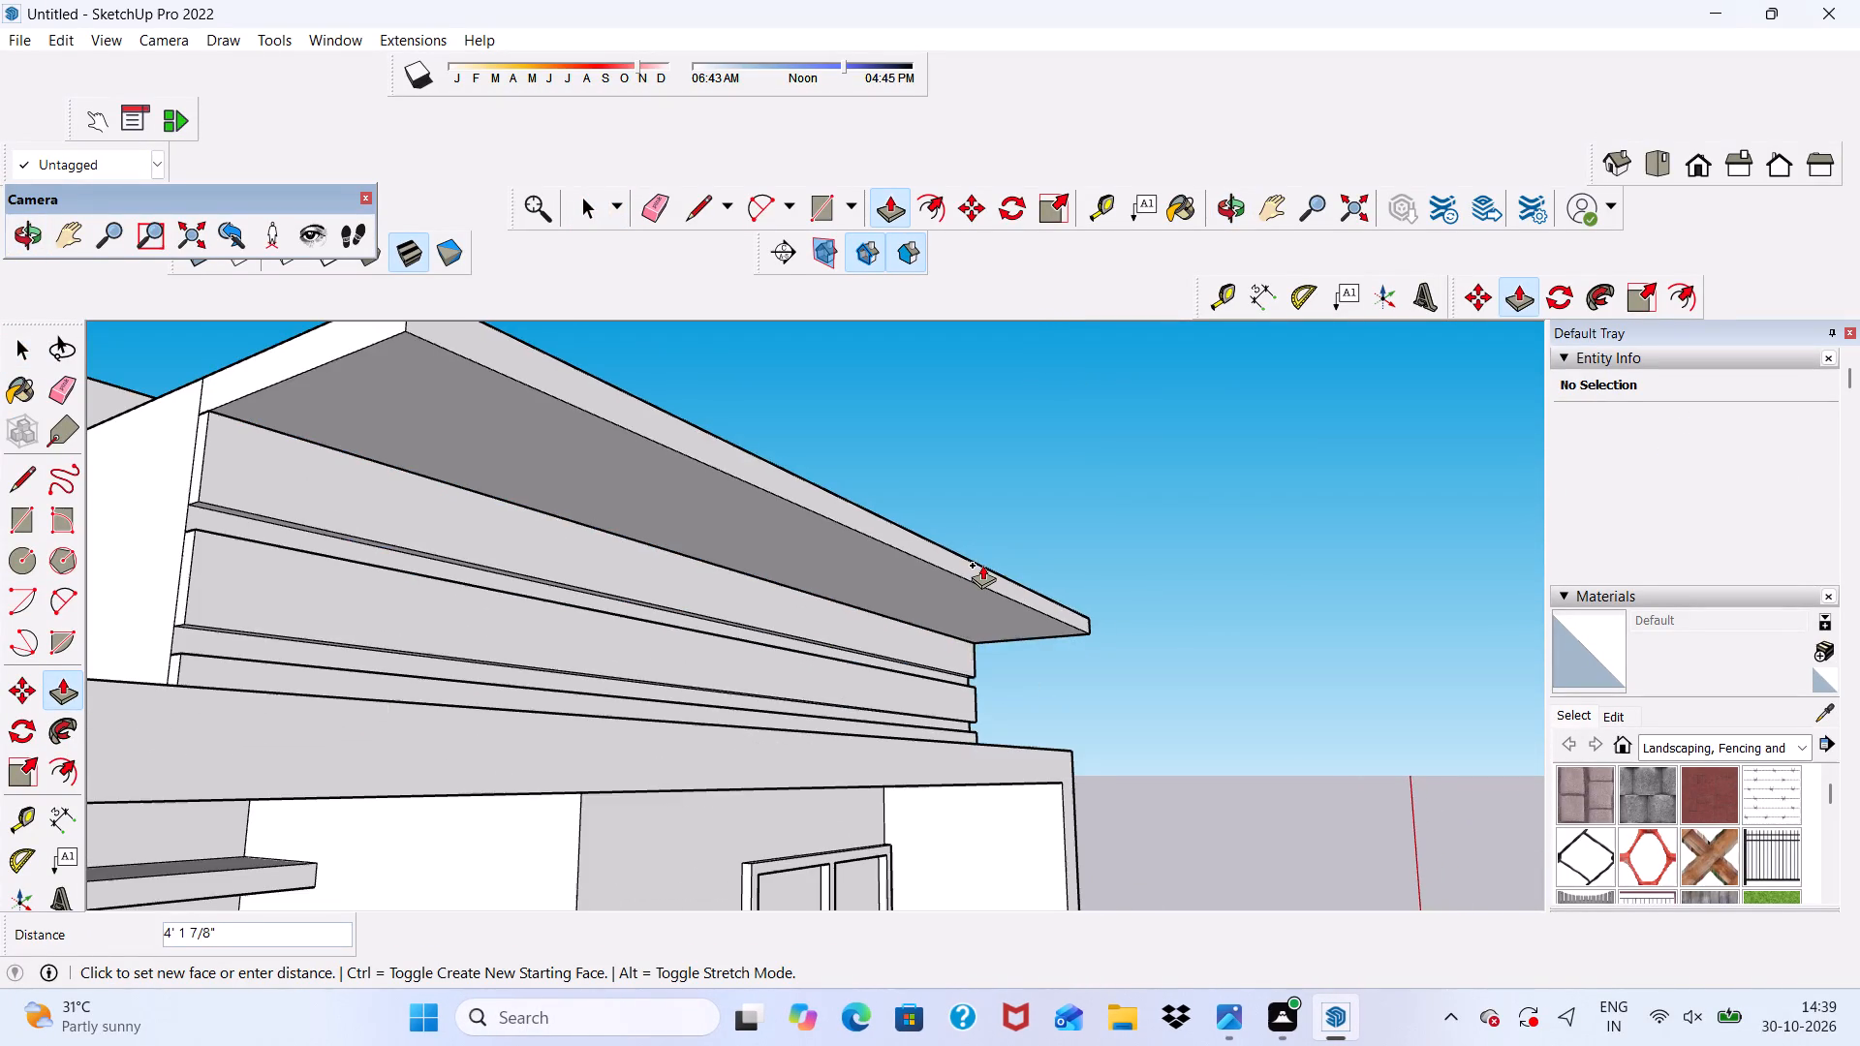
middle_drag(982, 565, 1095, 633)
scroll(564, 607, up, 4)
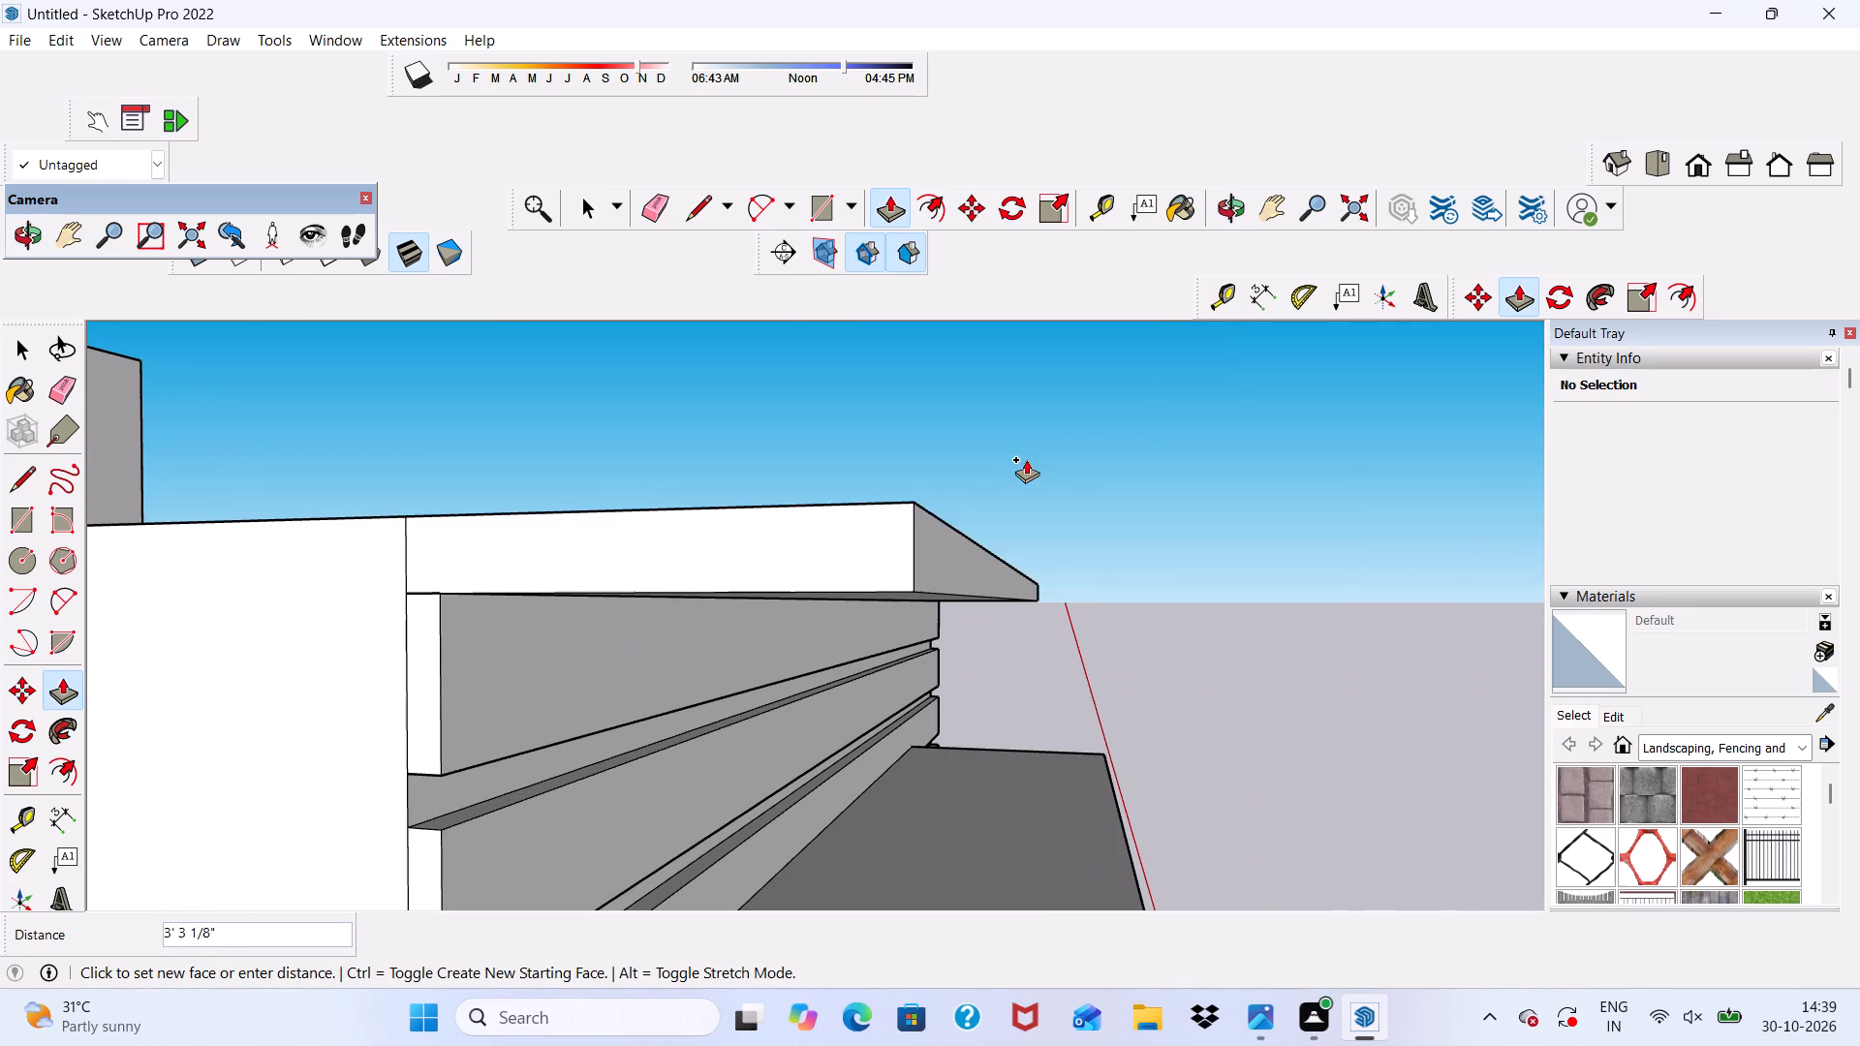
key(6)
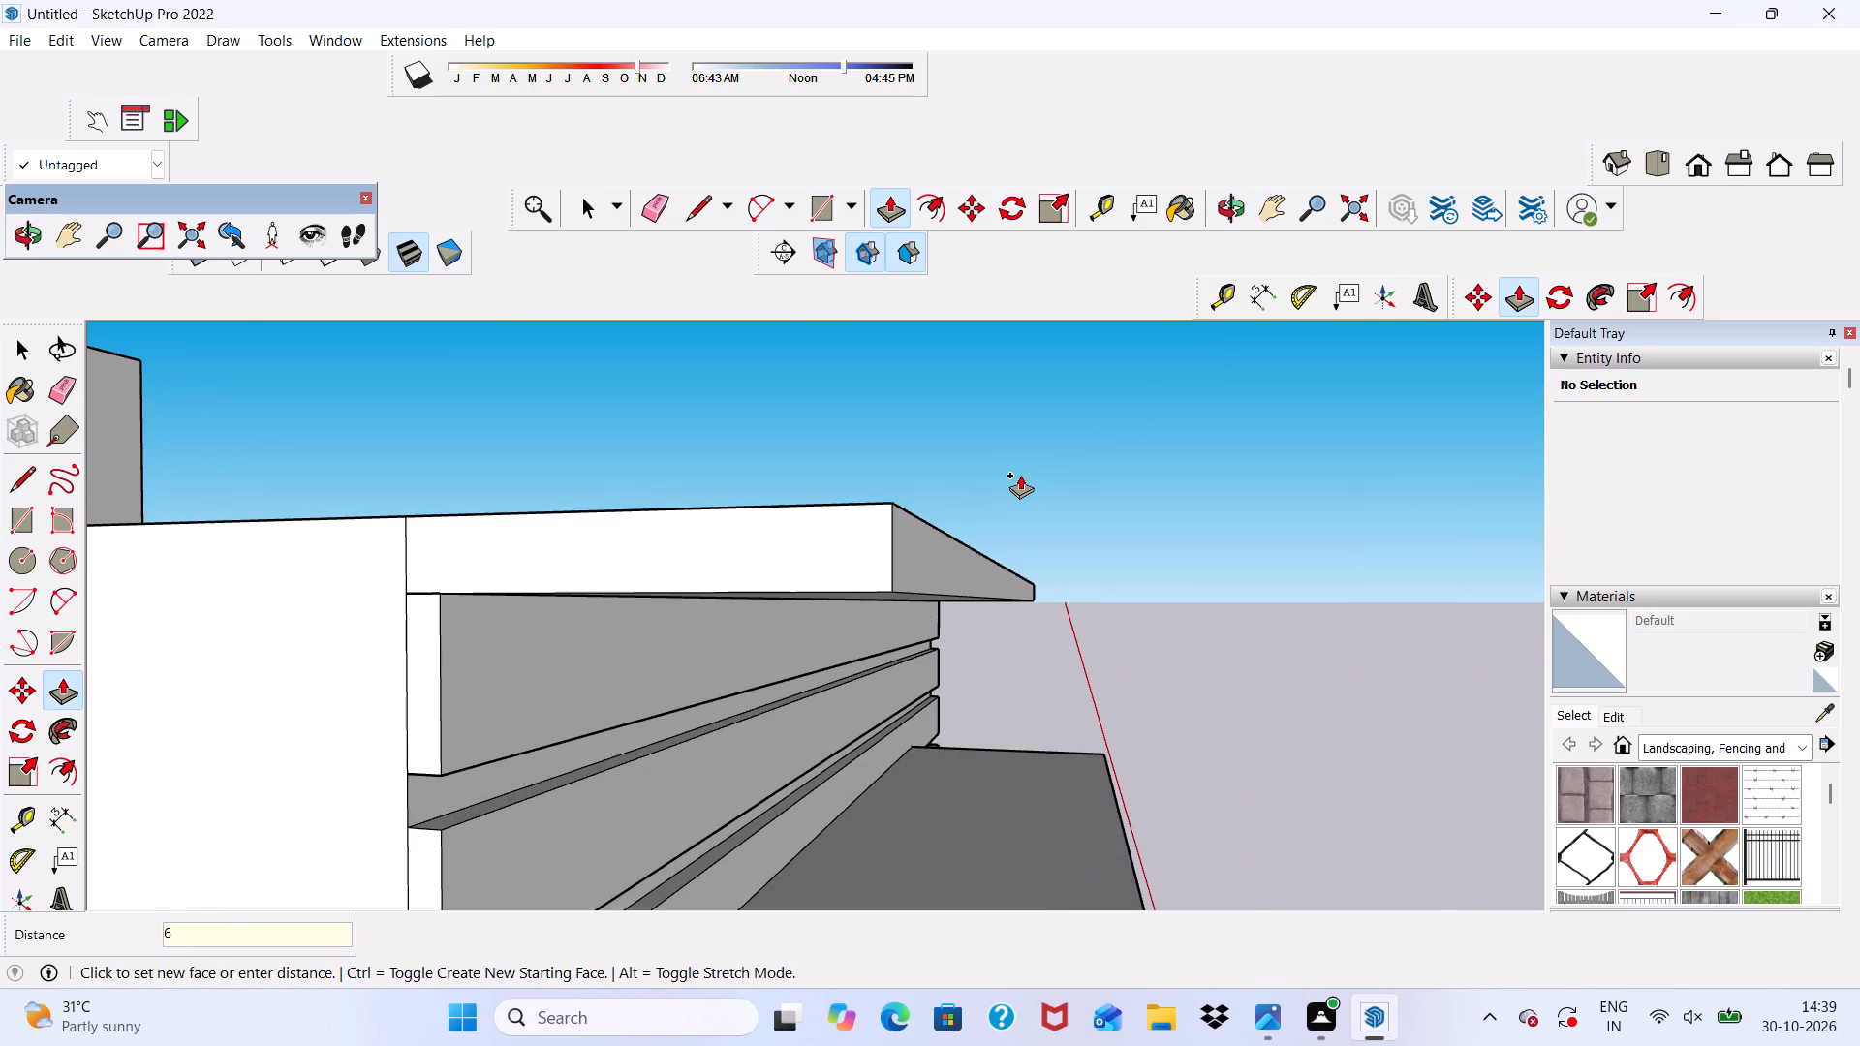
key(shift+quotedbl)
key(Return)
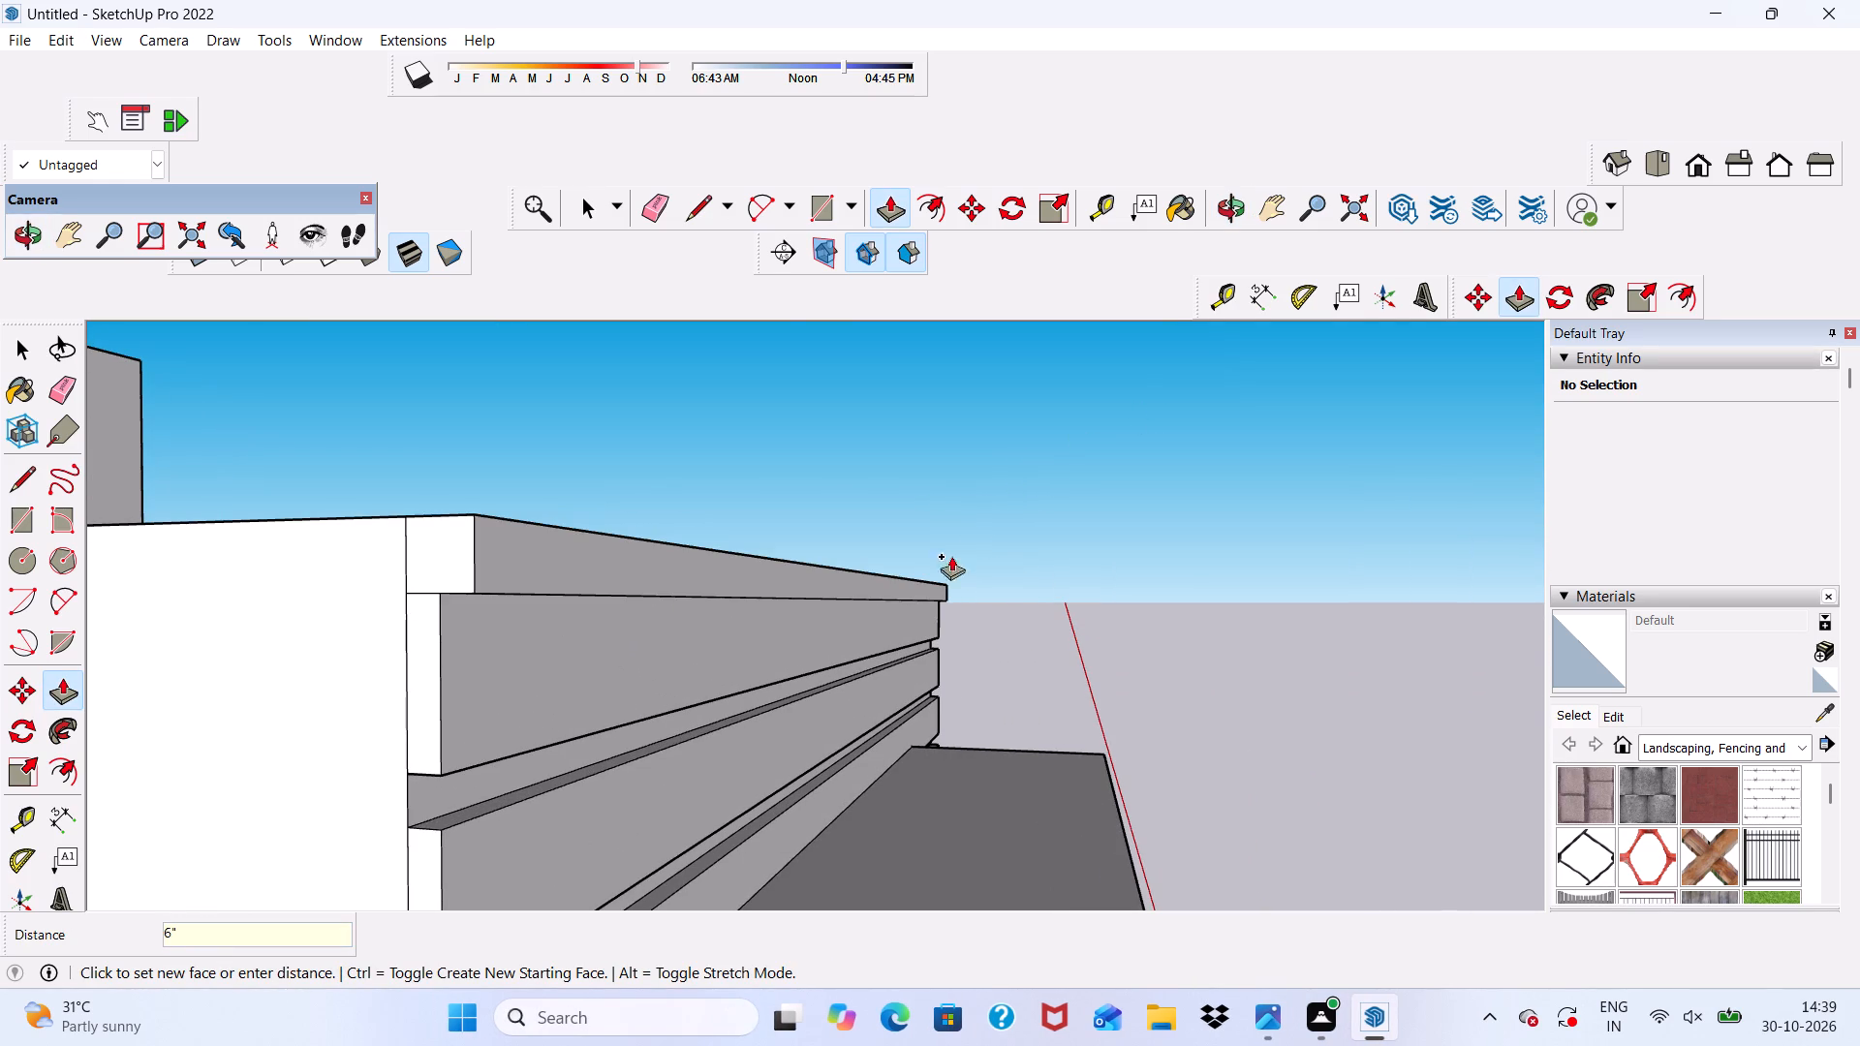
Push/Pull the cap's end face on the upper-roof side outward by about 1 3/4".
scroll(759, 850, down, 3)
middle_drag(759, 848, 359, 750)
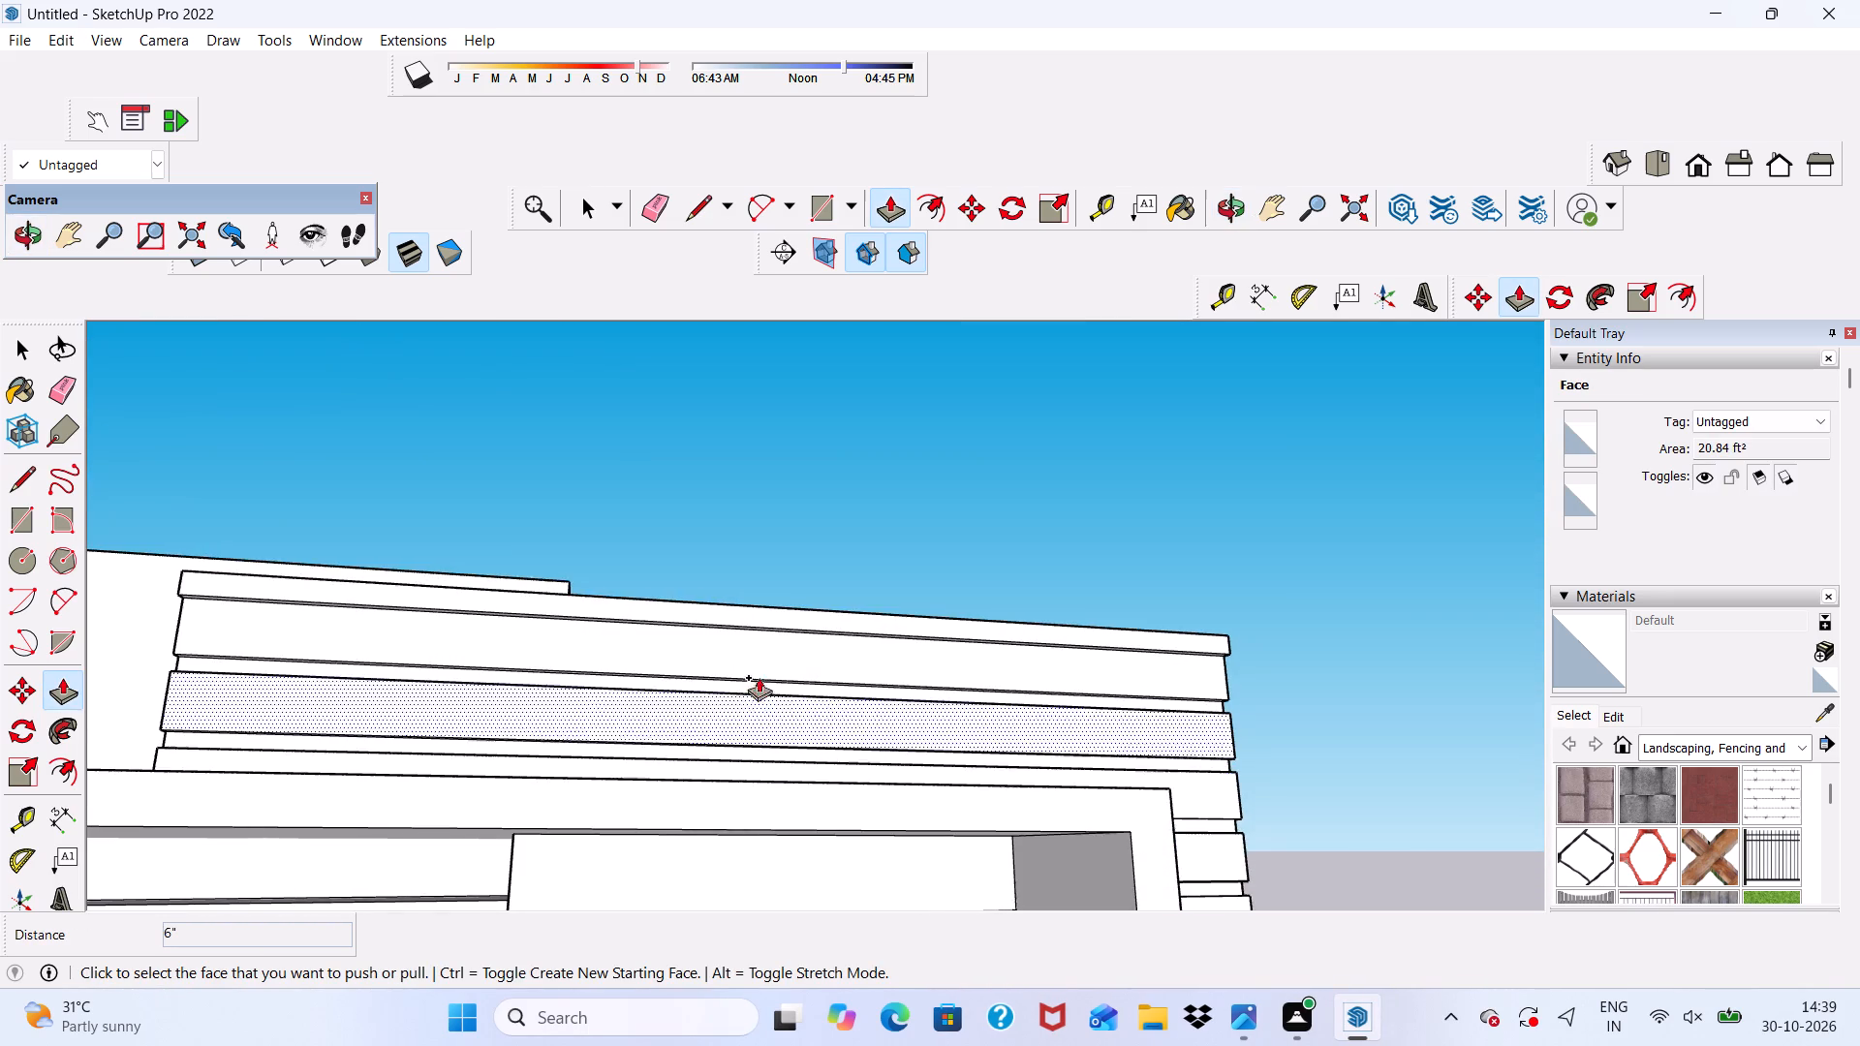
scroll(897, 663, up, 6)
scroll(862, 640, down, 6)
middle_drag(821, 623, 1187, 701)
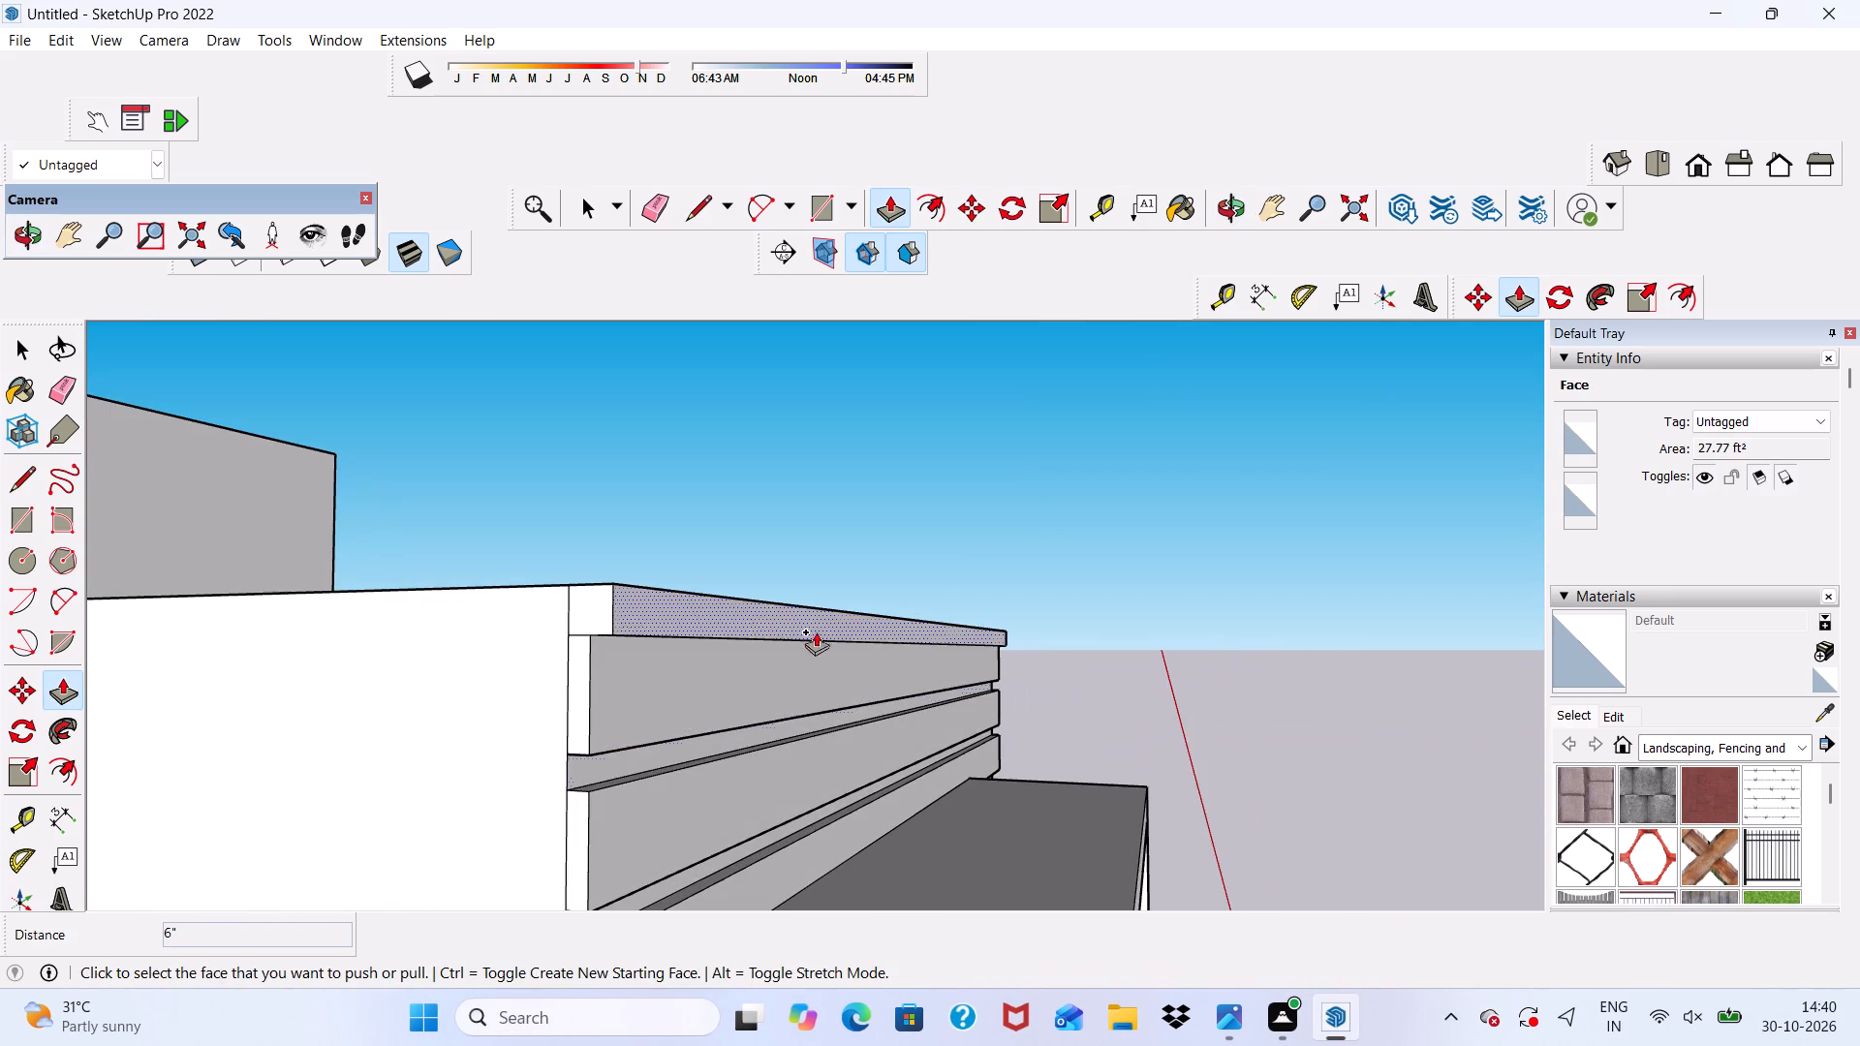
scroll(631, 613, up, 4)
click(573, 616)
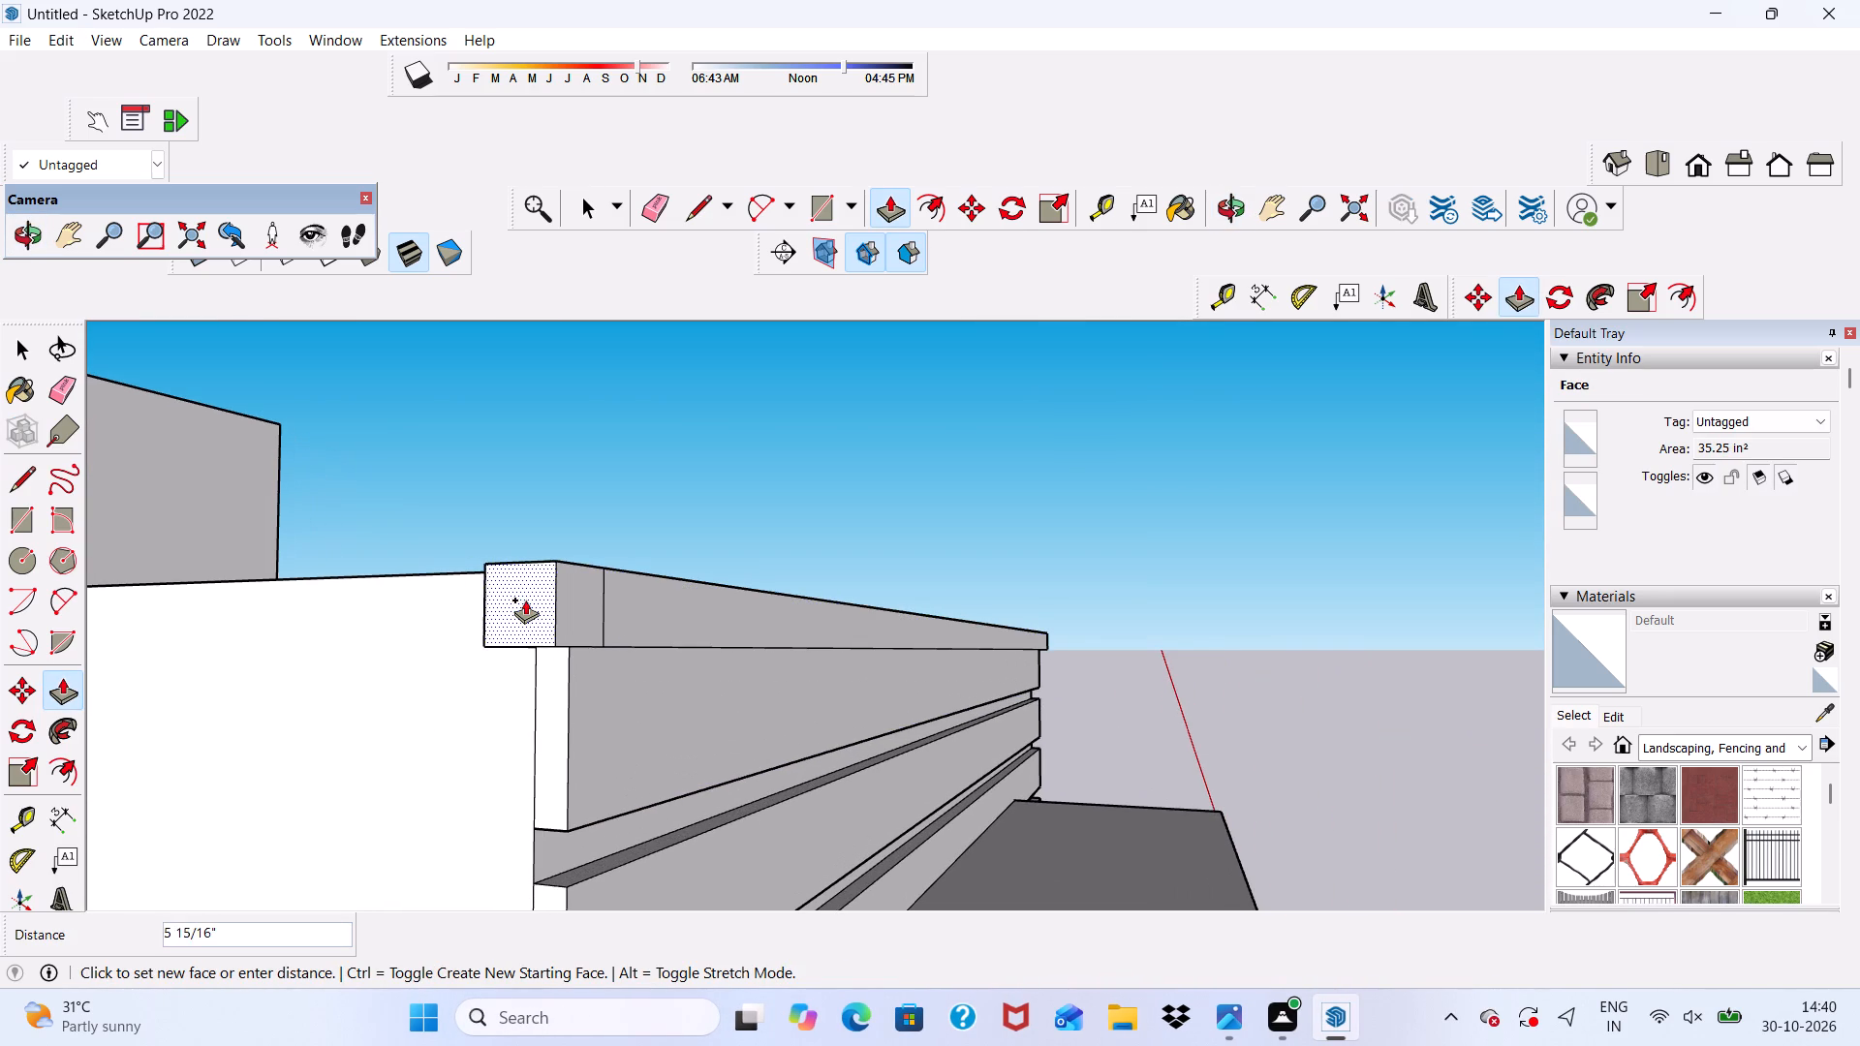
click(560, 606)
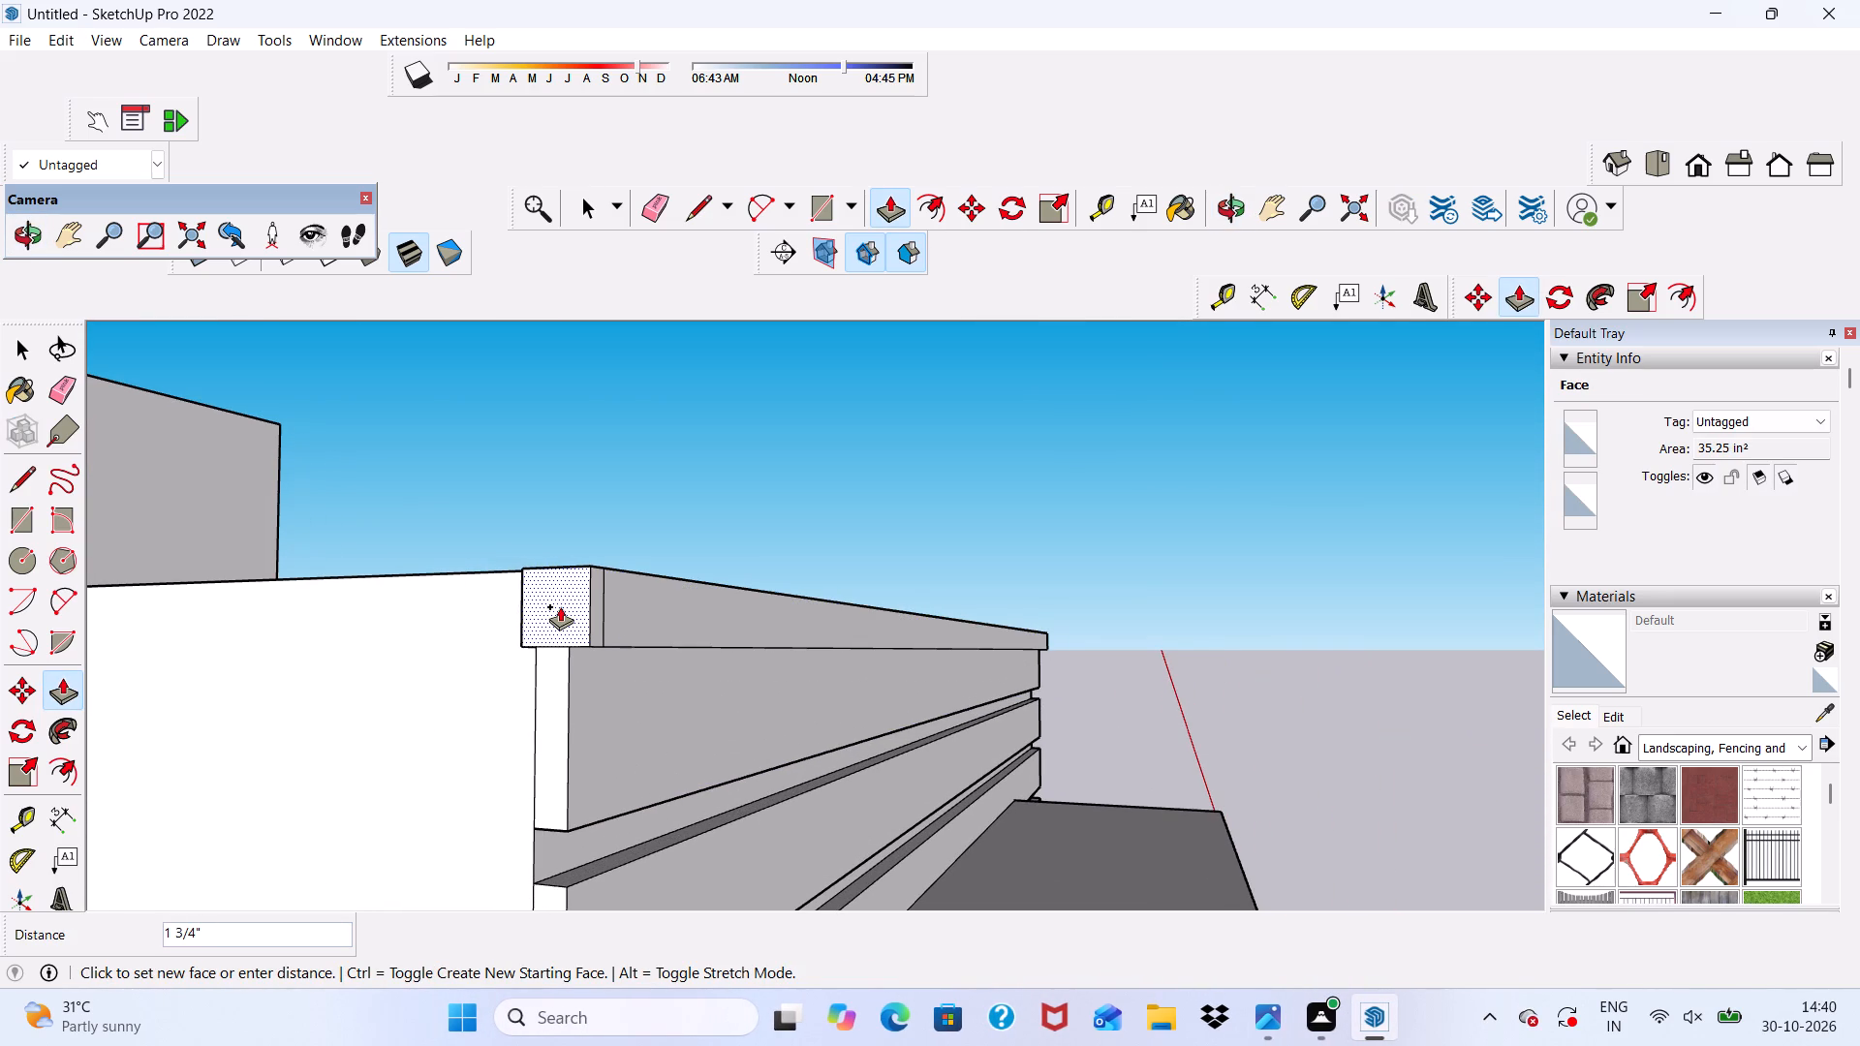
Push/Pull the narrow back face of that cap overhang 10' 11" along the side wall to the block's rear edge.
middle_drag(543, 628, 996, 741)
scroll(657, 687, up, 1)
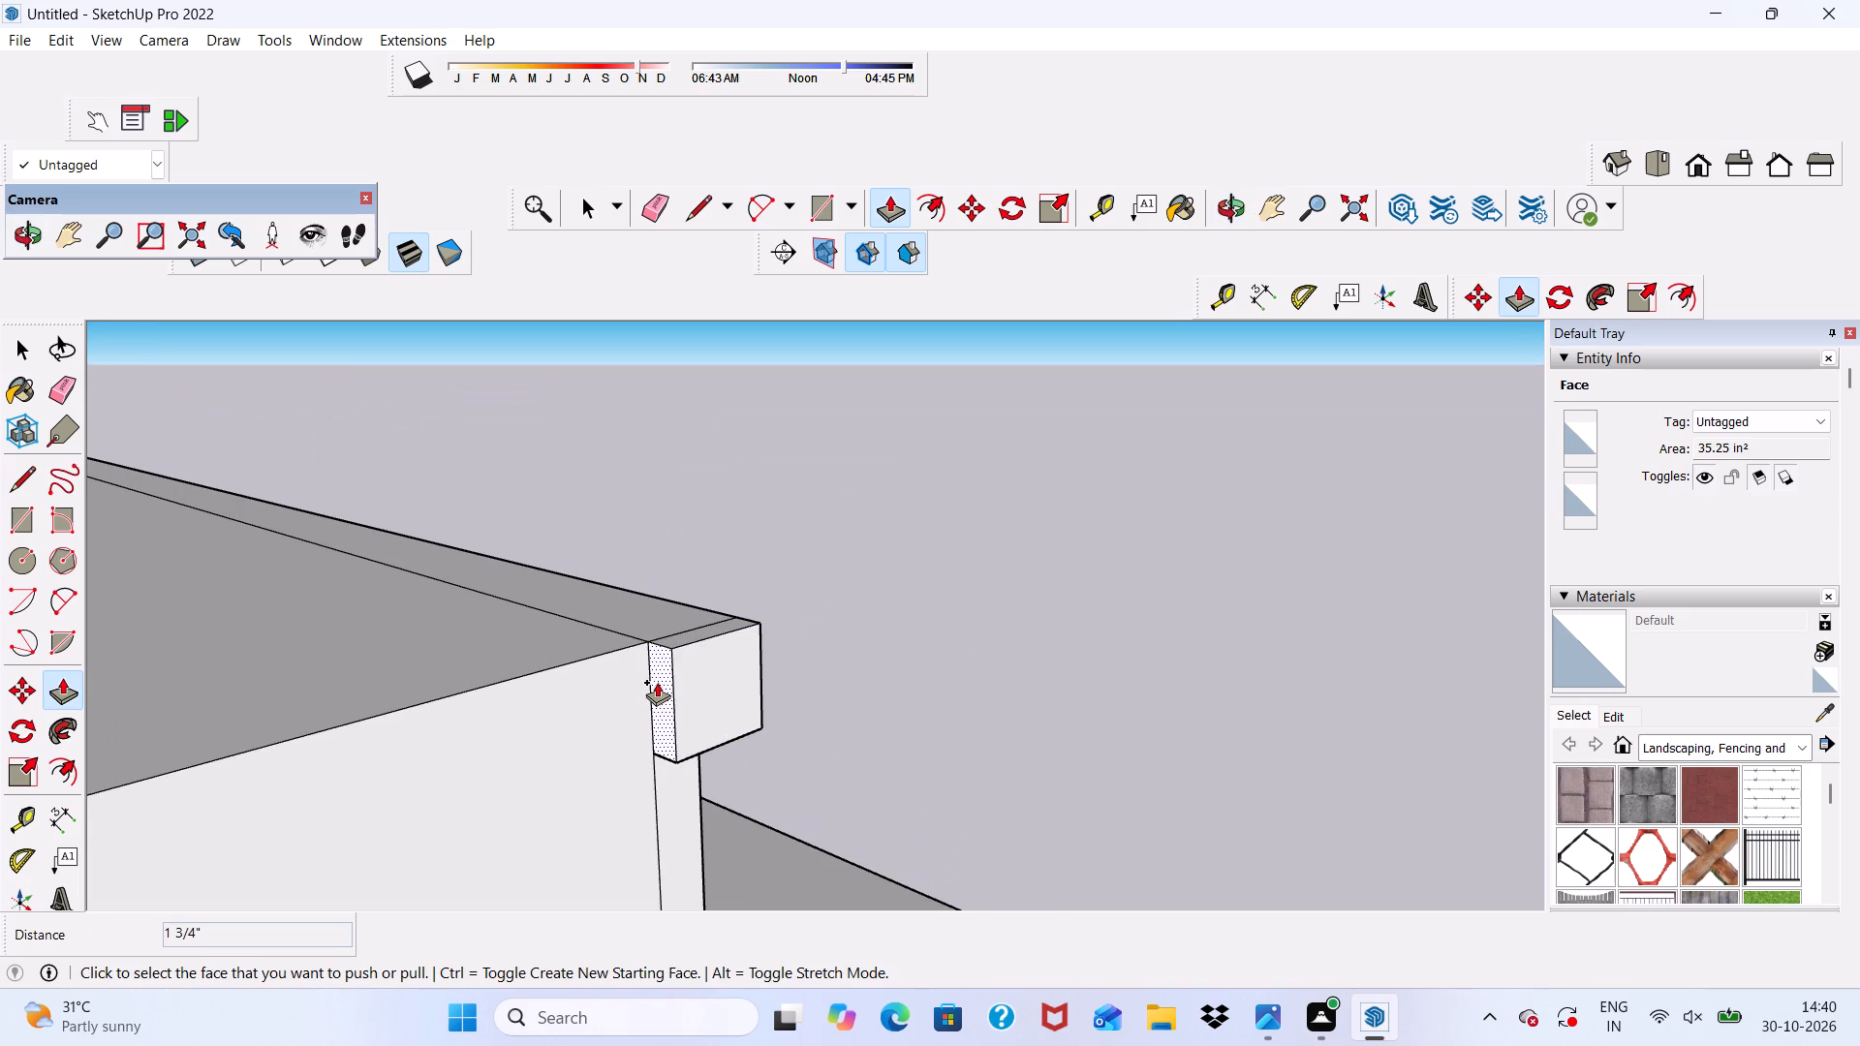
click(657, 682)
scroll(537, 668, down, 16)
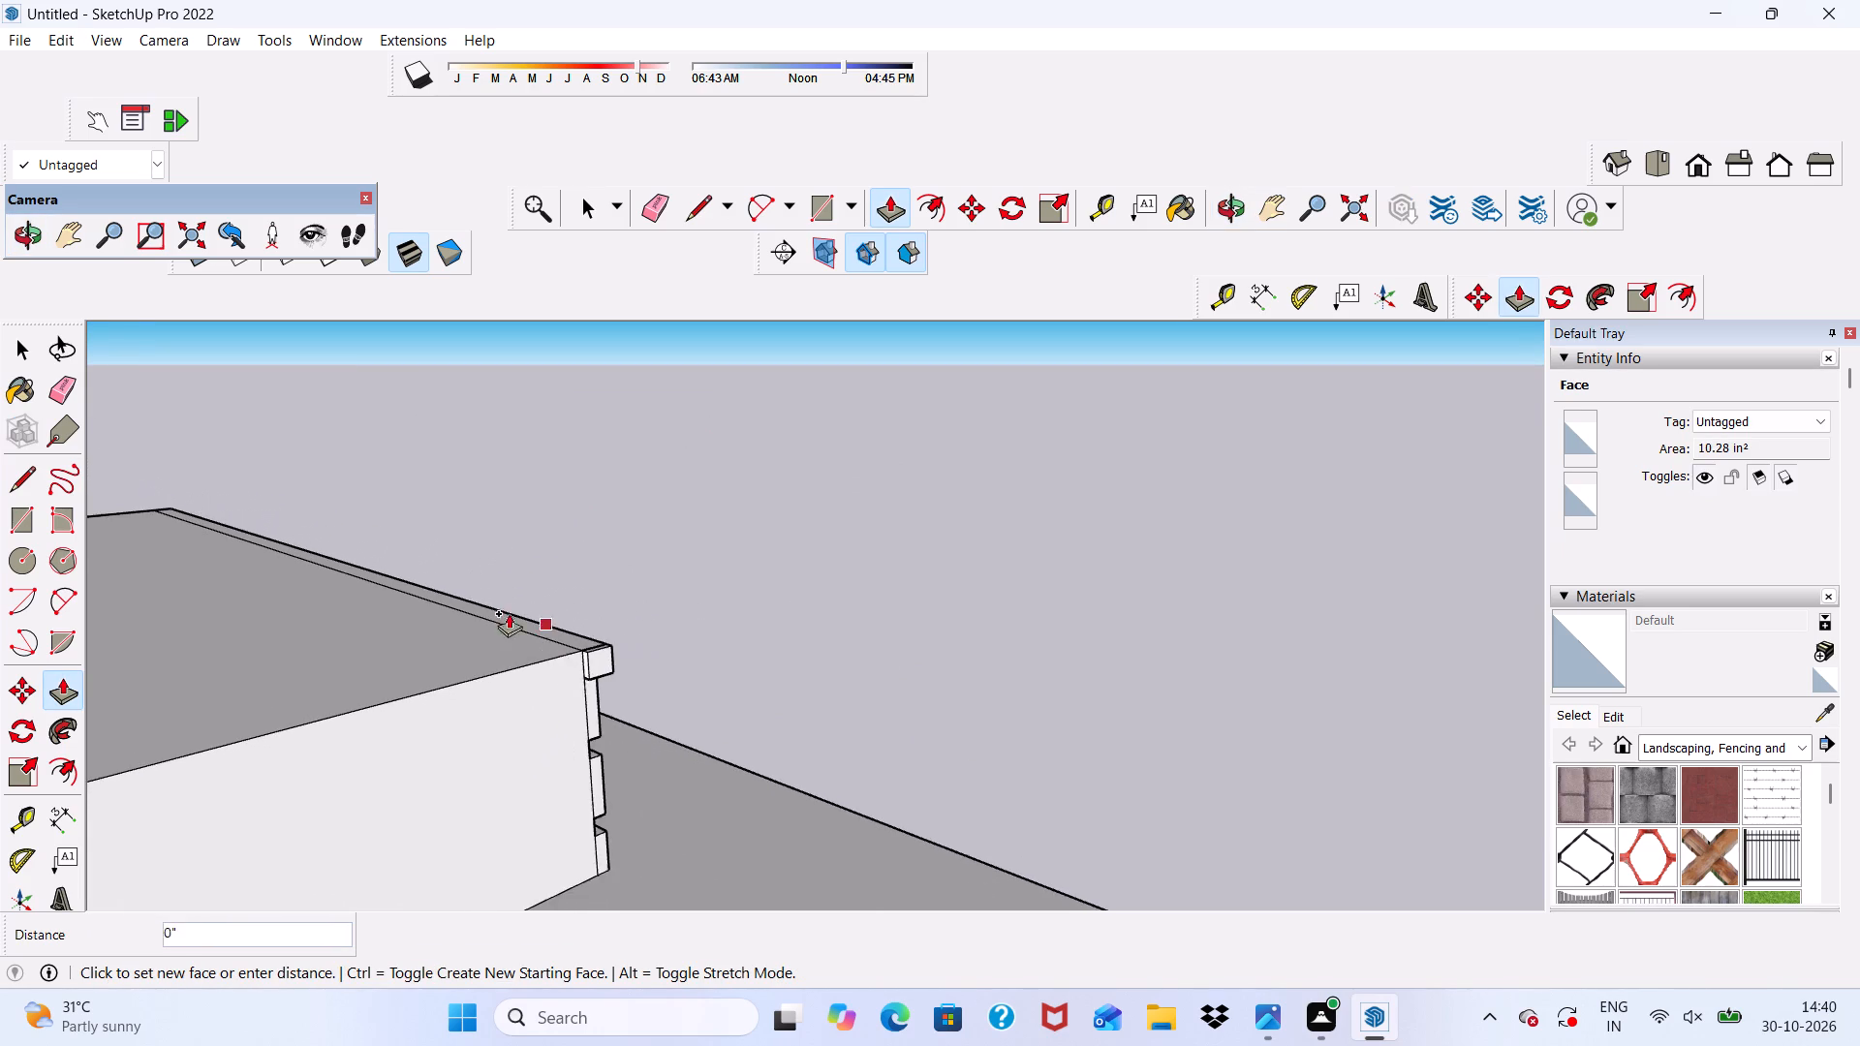
scroll(503, 615, down, 6)
scroll(349, 691, up, 5)
scroll(341, 696, down, 1)
middle_drag(341, 697, 192, 738)
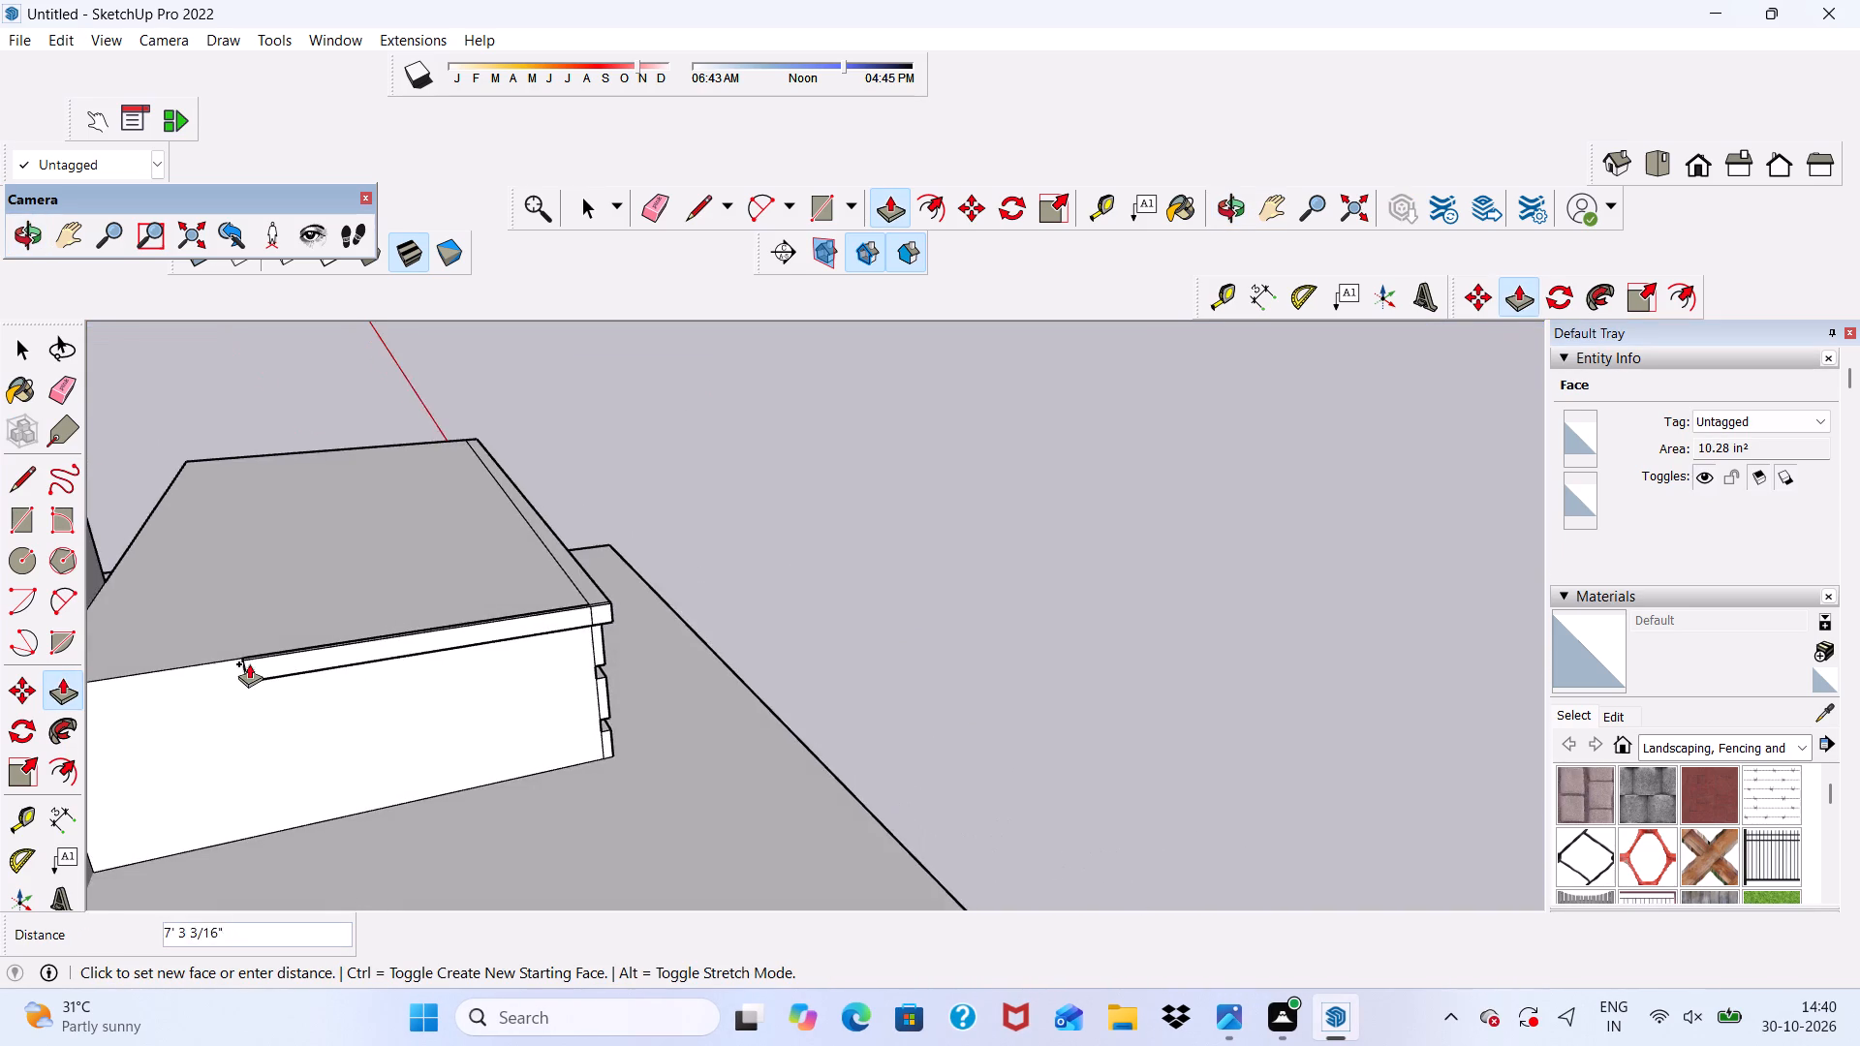
scroll(249, 663, down, 5)
scroll(126, 711, up, 12)
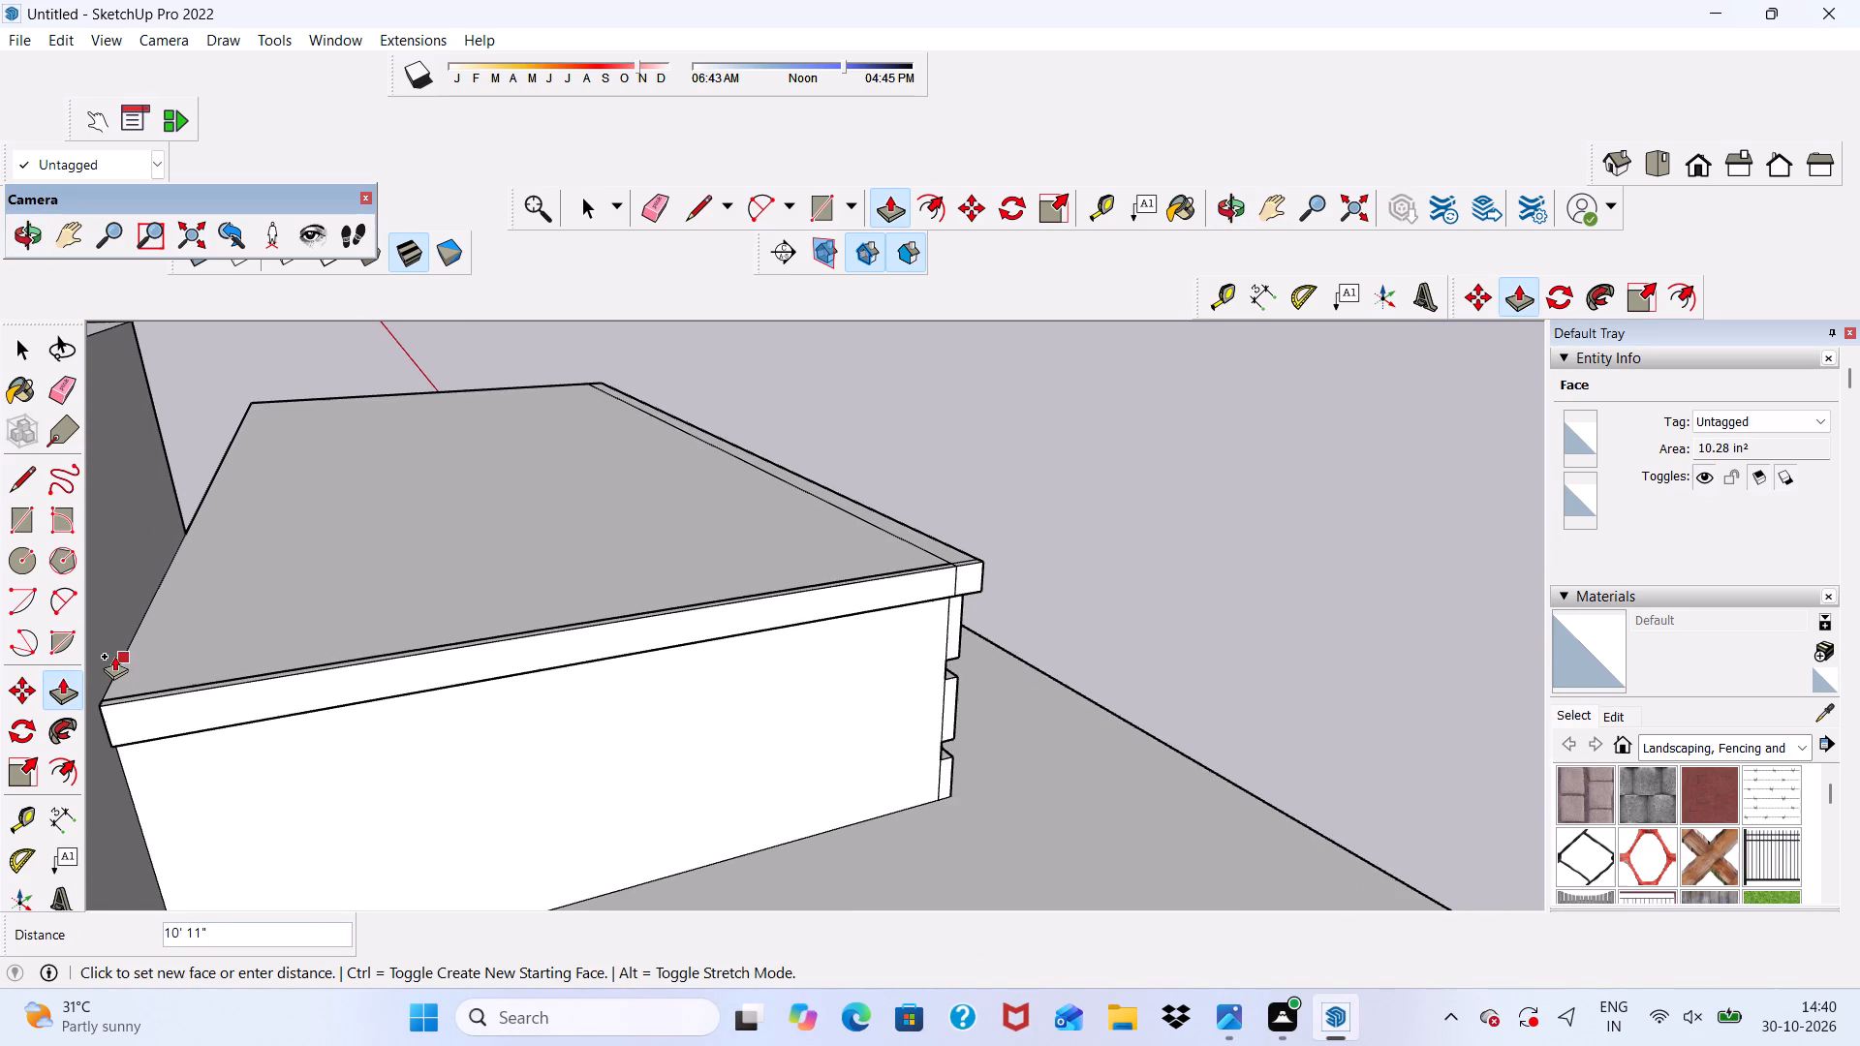
click(114, 656)
Push/Pull the cap's opposite end face, above the blank side wall, outward by a few inches.
scroll(122, 657, down, 5)
middle_drag(796, 778, 103, 701)
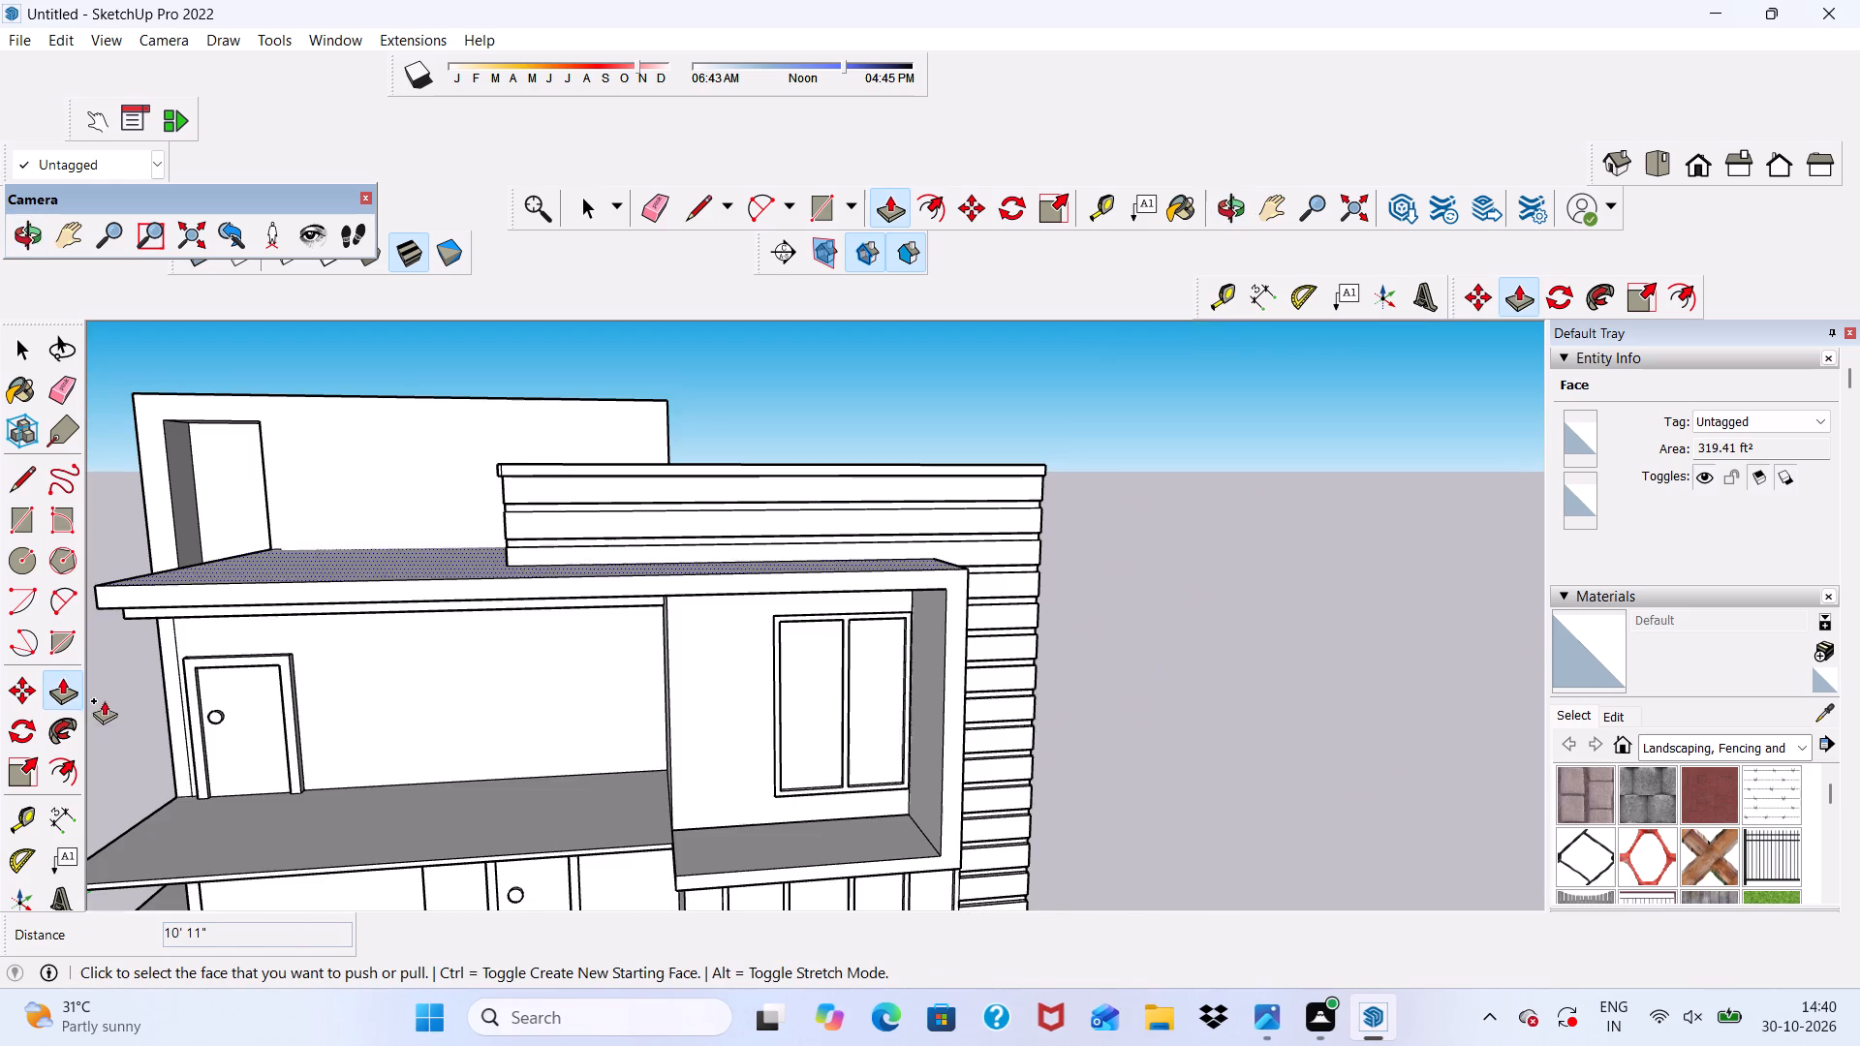
scroll(1167, 488, up, 6)
scroll(1167, 488, down, 2)
middle_drag(1167, 488, 710, 560)
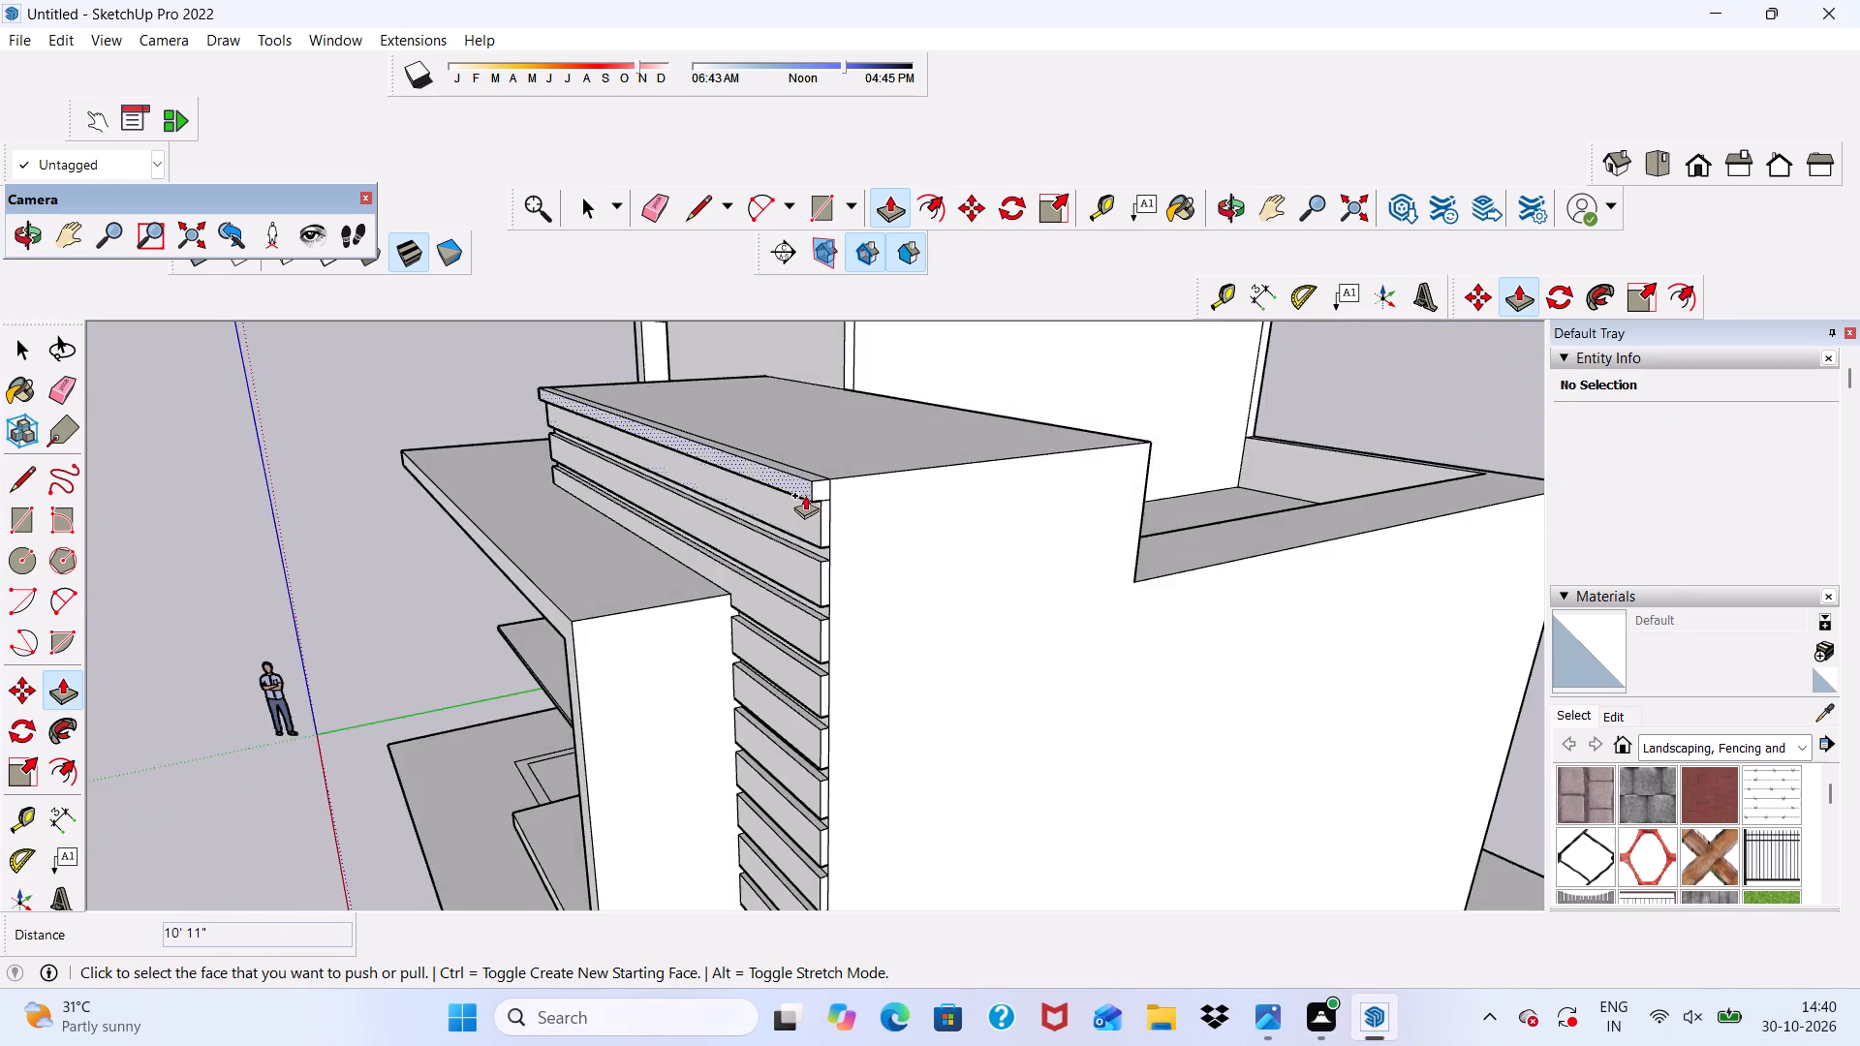
scroll(805, 494, up, 10)
click(841, 481)
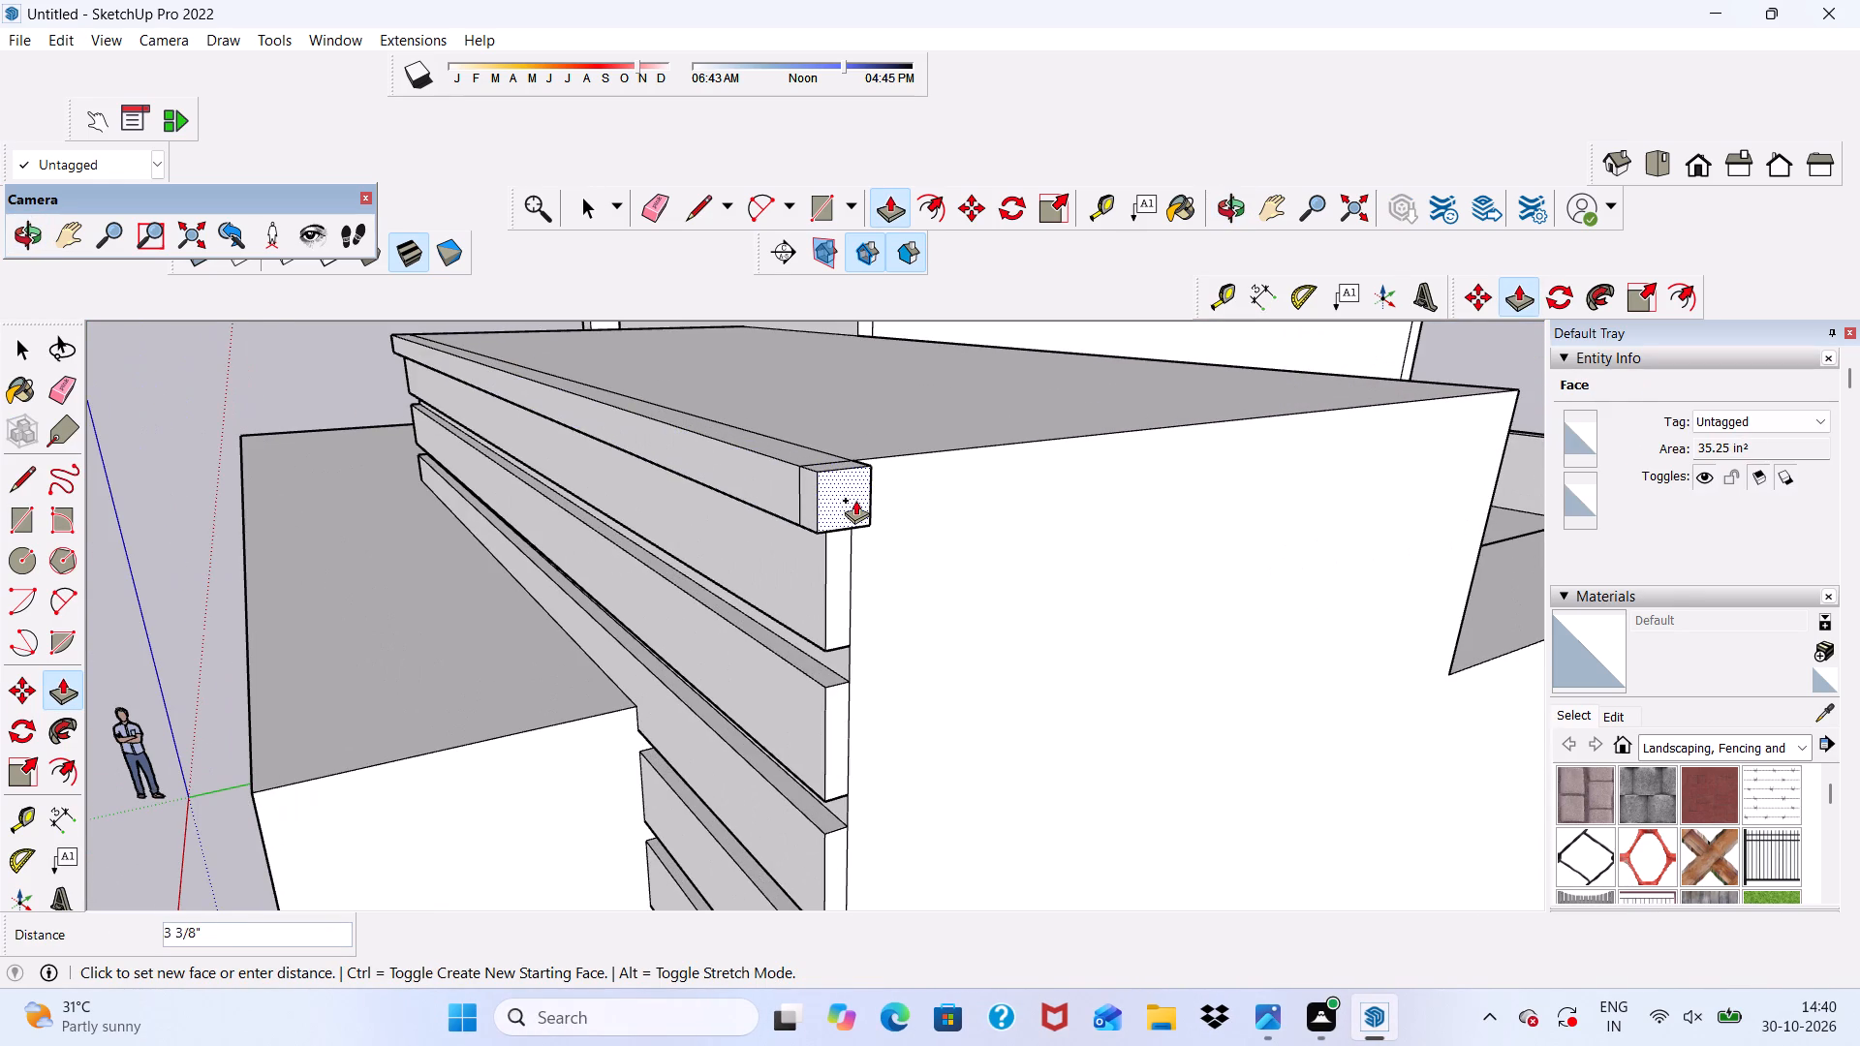
click(858, 505)
Push/Pull the back face of this end's overhang 10' 11" along the blank side wall to the rear edge.
middle_drag(930, 545, 642, 615)
scroll(582, 552, up, 6)
click(555, 538)
scroll(554, 539, down, 6)
scroll(776, 516, down, 3)
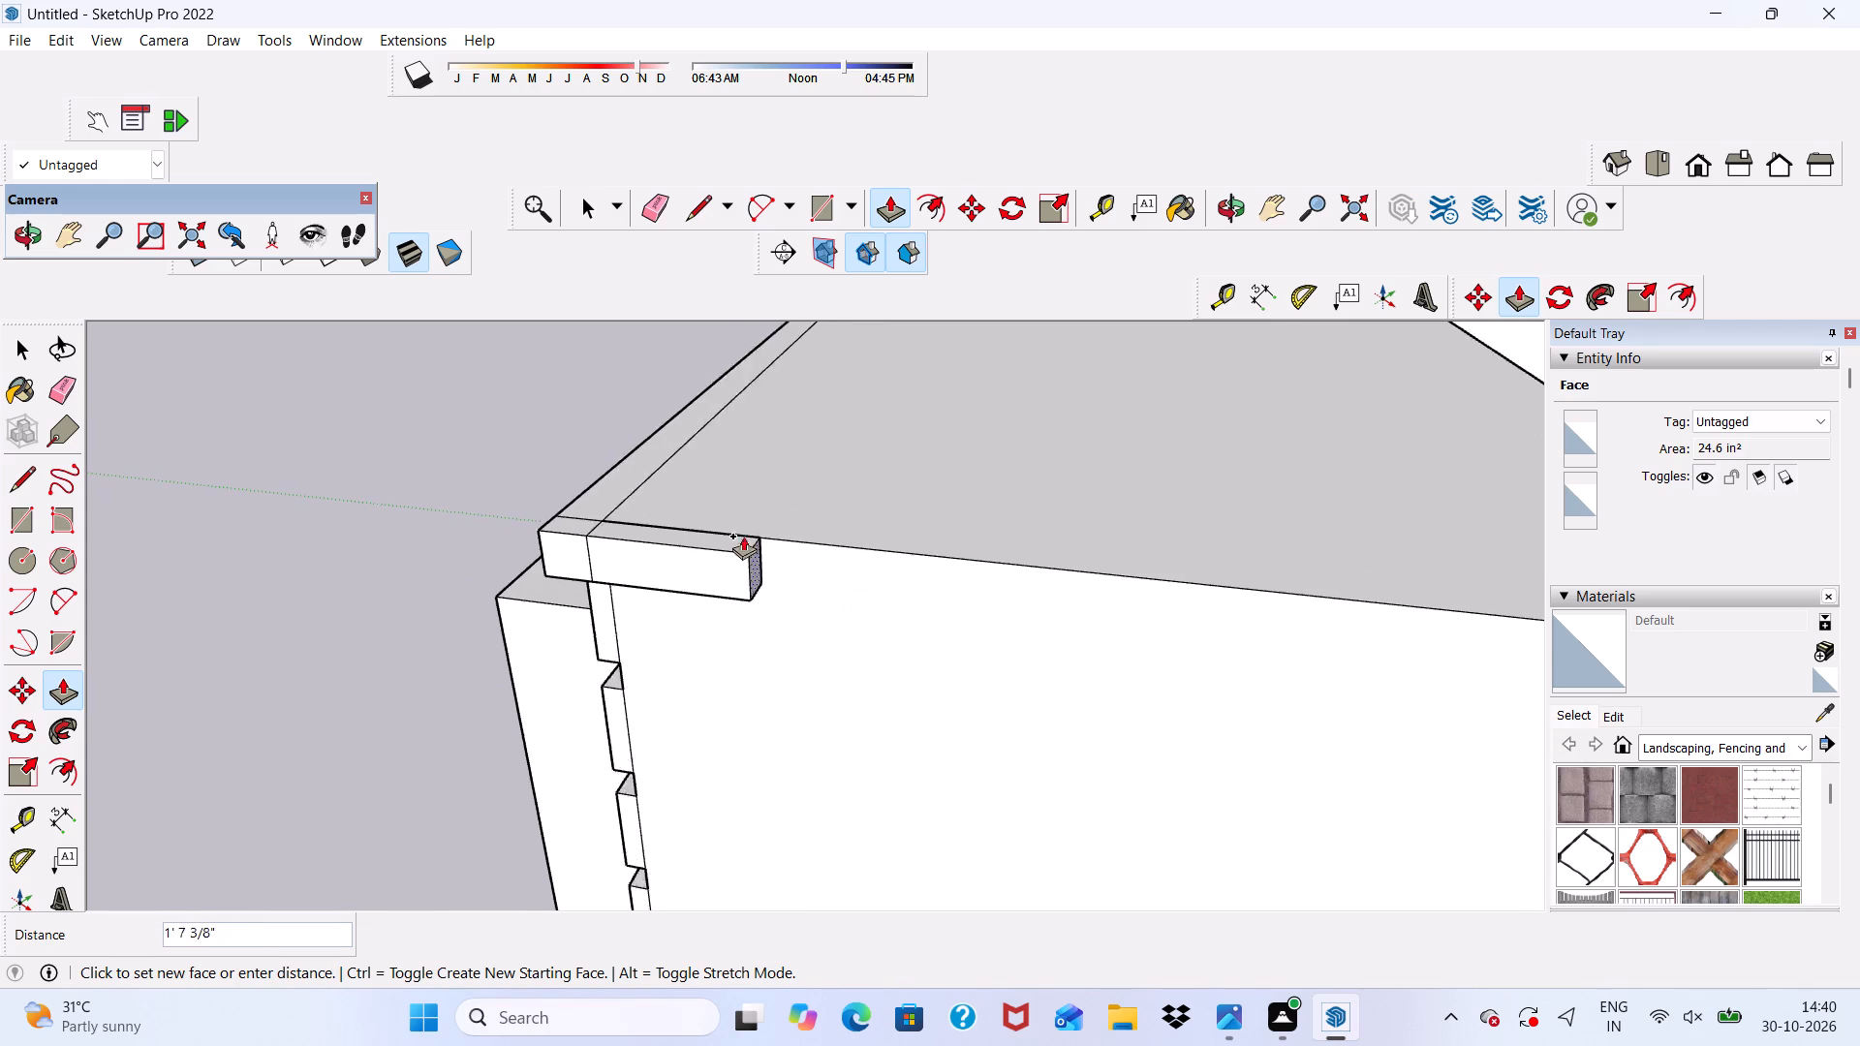
scroll(743, 536, down, 3)
scroll(1517, 612, up, 5)
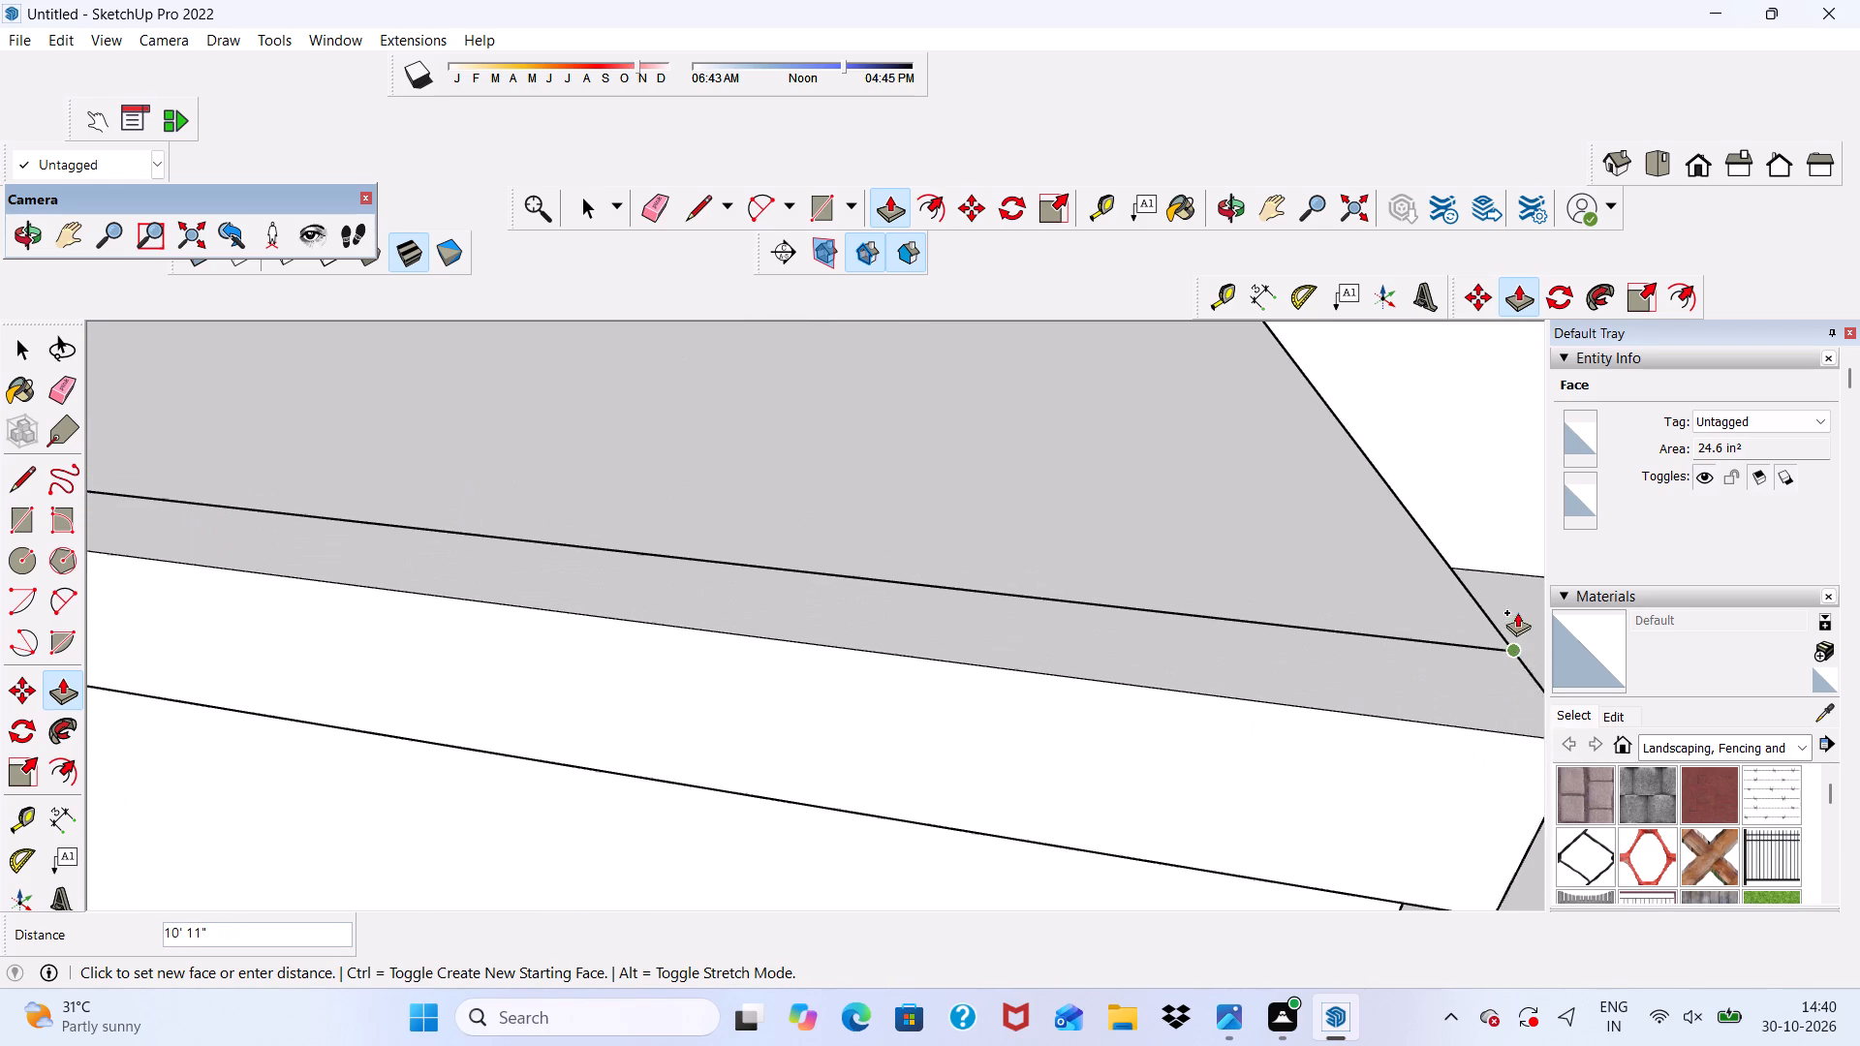
click(1509, 650)
scroll(1313, 506, down, 7)
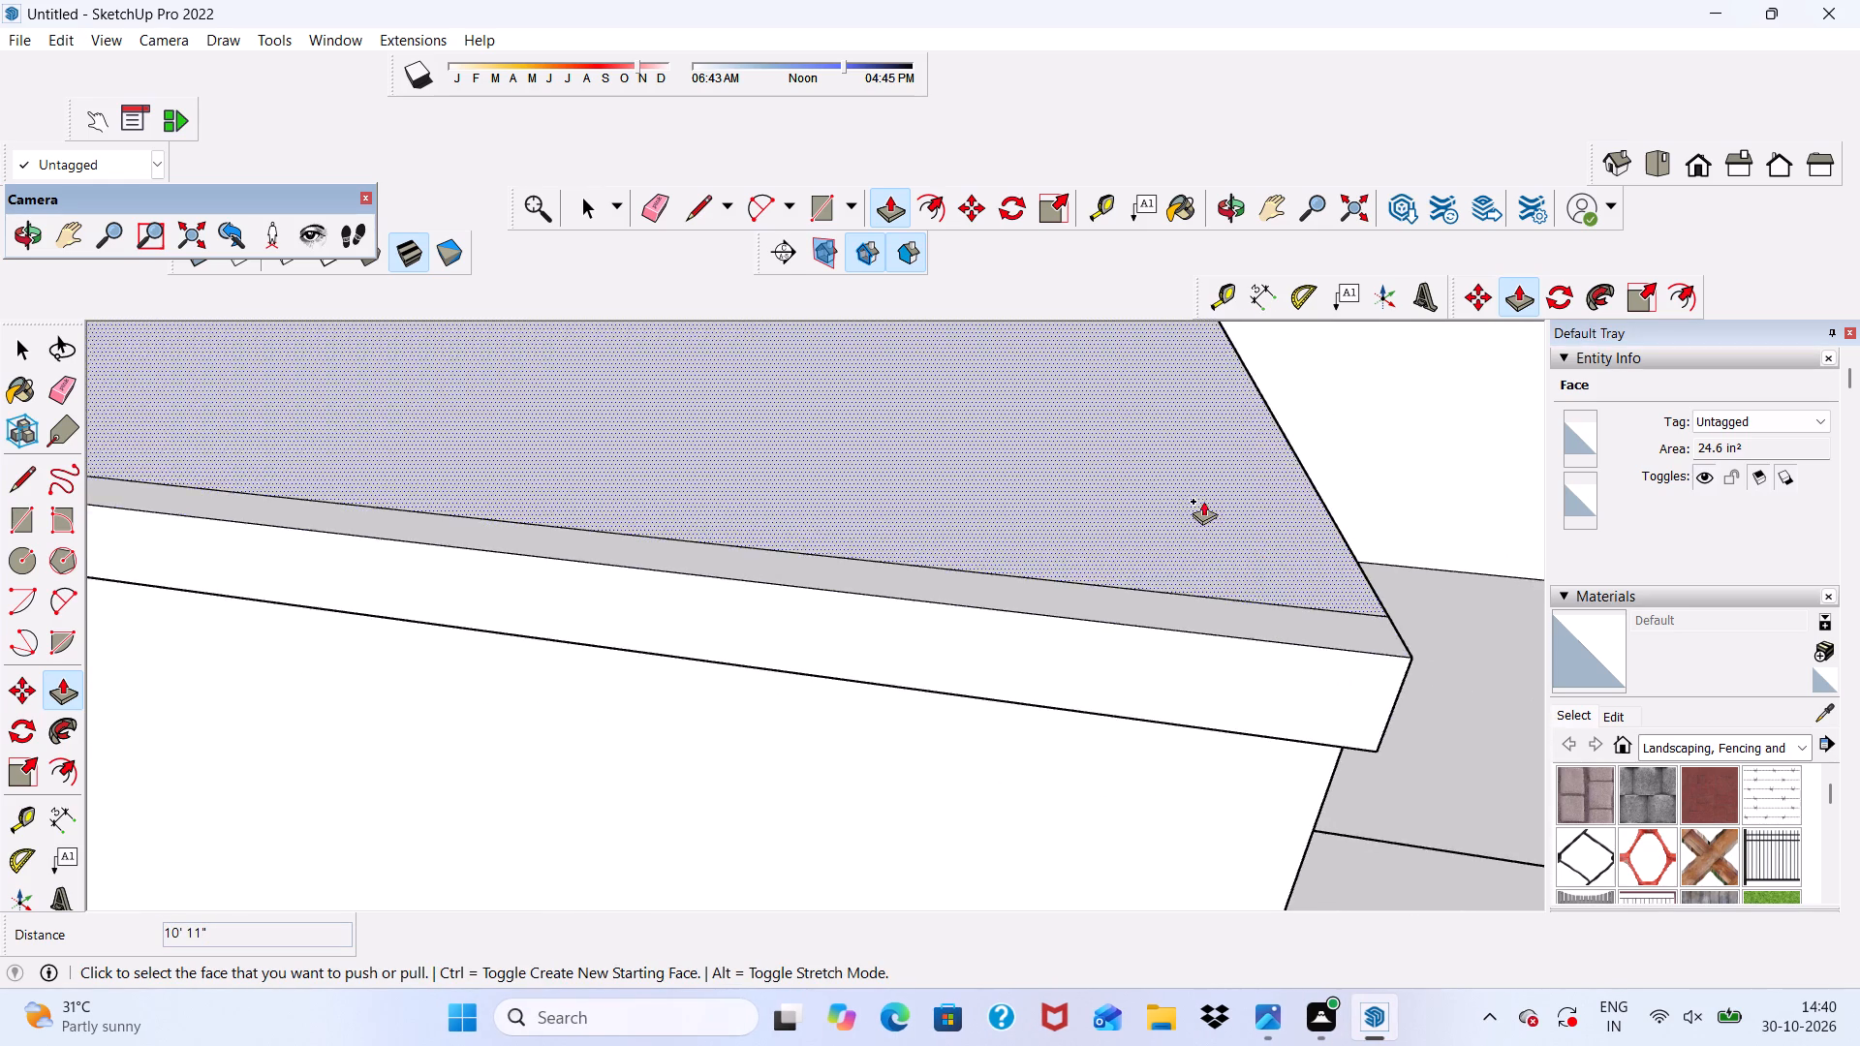
Erase the leftover seam lines on the top, side and front of the cap at the blank side wall's corner.
scroll(1197, 499, down, 5)
click(665, 198)
scroll(638, 398, down, 4)
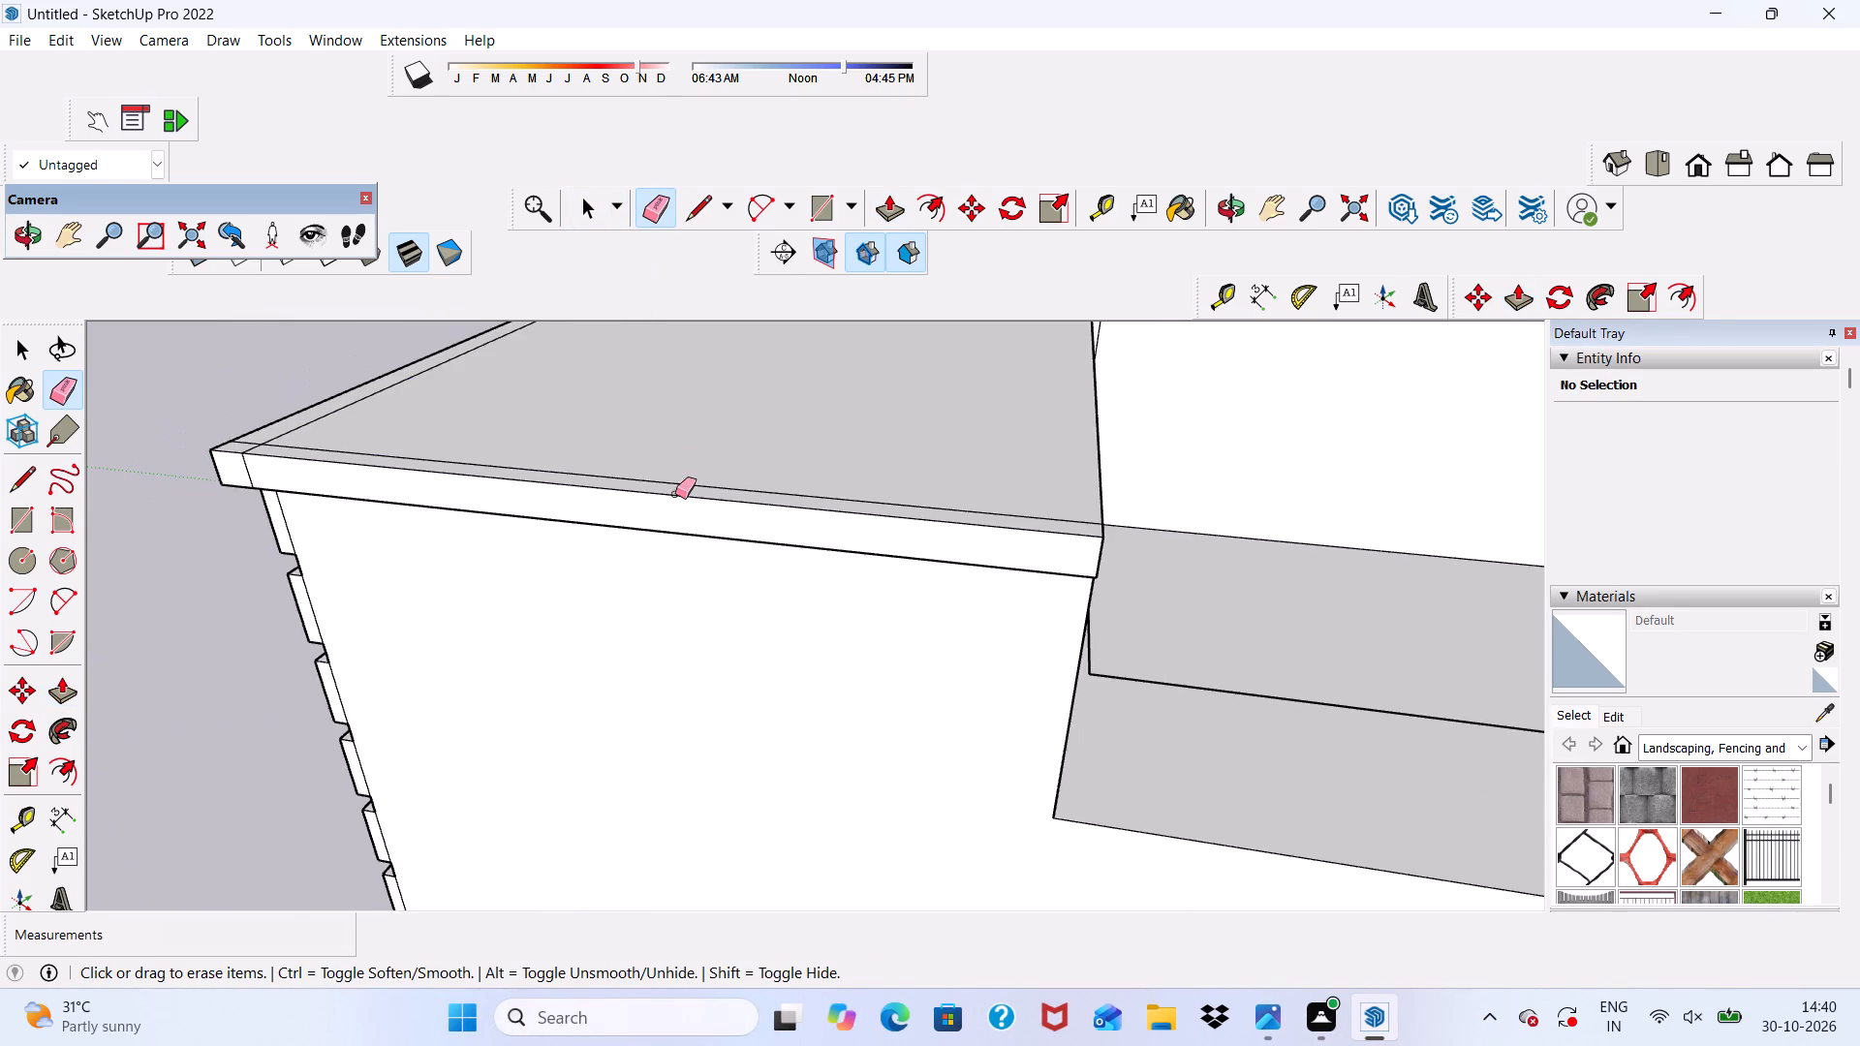
scroll(342, 454, up, 11)
drag(249, 428, 254, 445)
scroll(233, 495, up, 1)
drag(241, 488, 258, 498)
scroll(271, 521, down, 2)
middle_drag(271, 523, 769, 327)
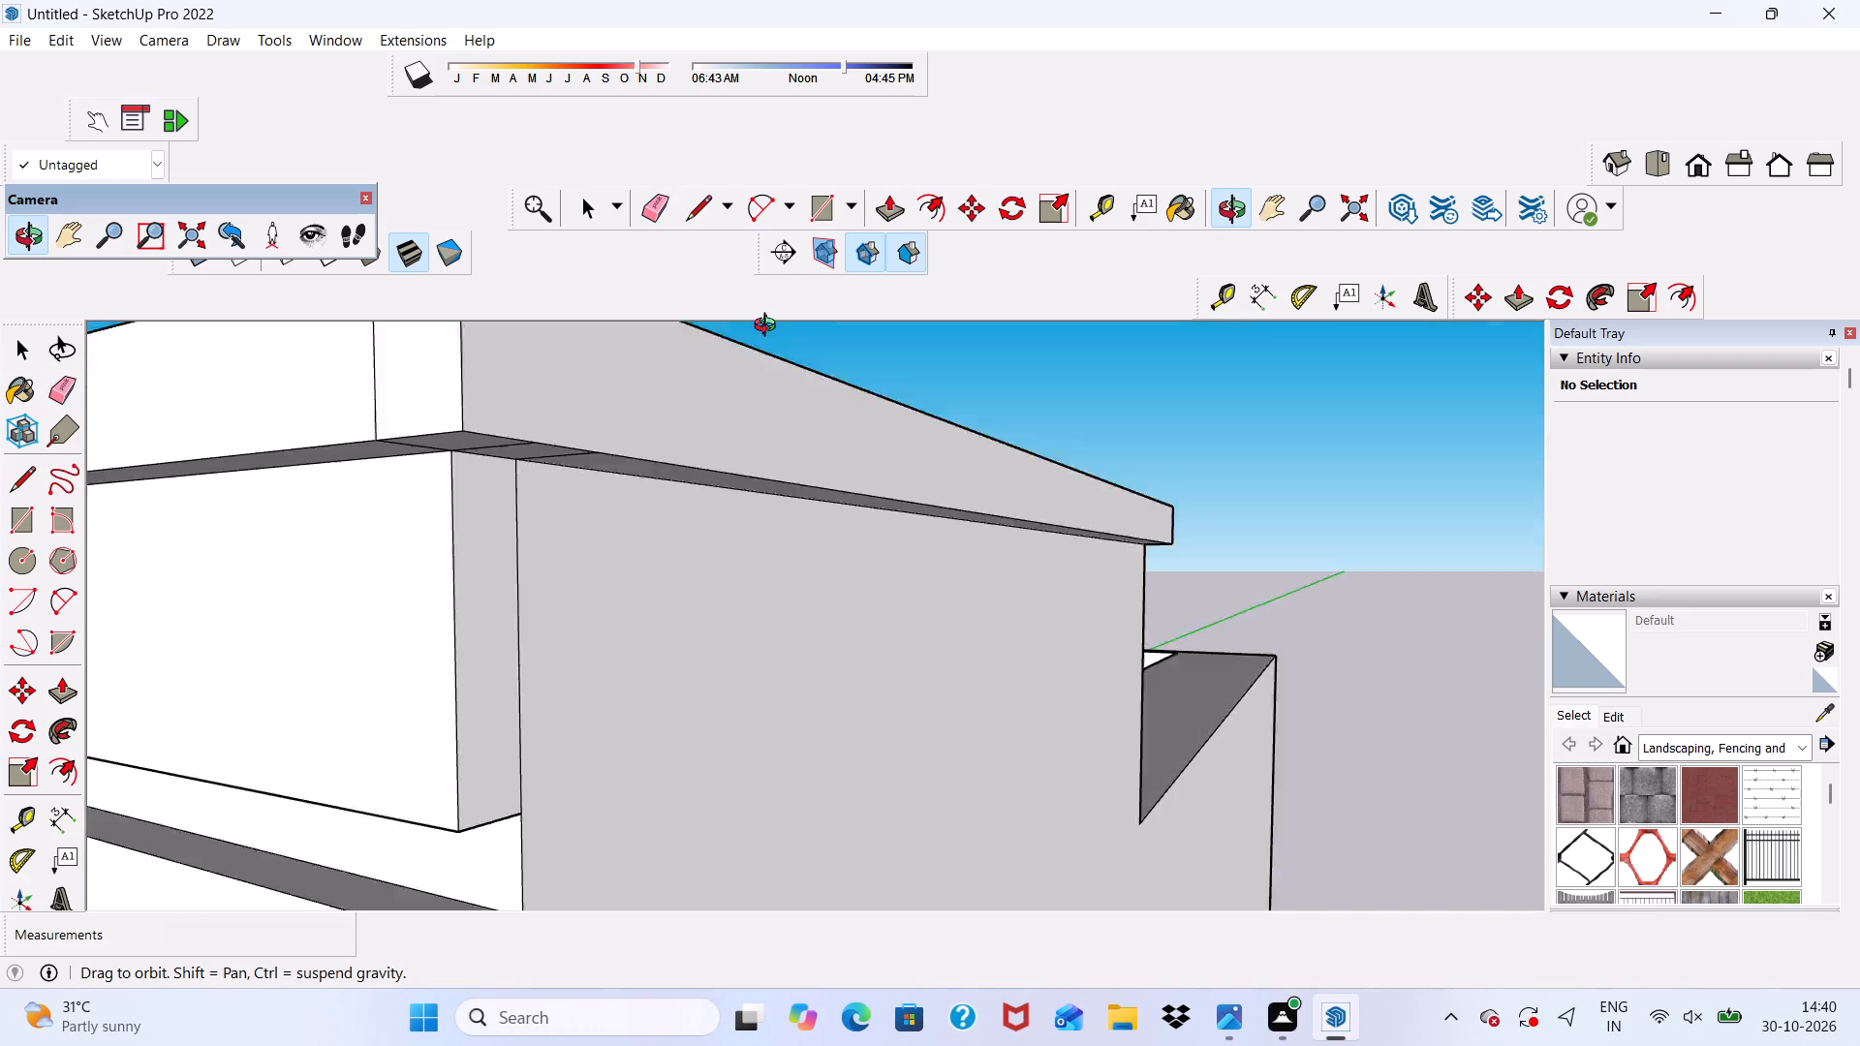
middle_drag(769, 327, 867, 379)
scroll(798, 446, up, 5)
drag(711, 403, 735, 479)
scroll(723, 459, down, 3)
Erase the seam lines on the cap's underside and the vertical line on the side wall beneath that corner.
middle_drag(740, 488, 755, 435)
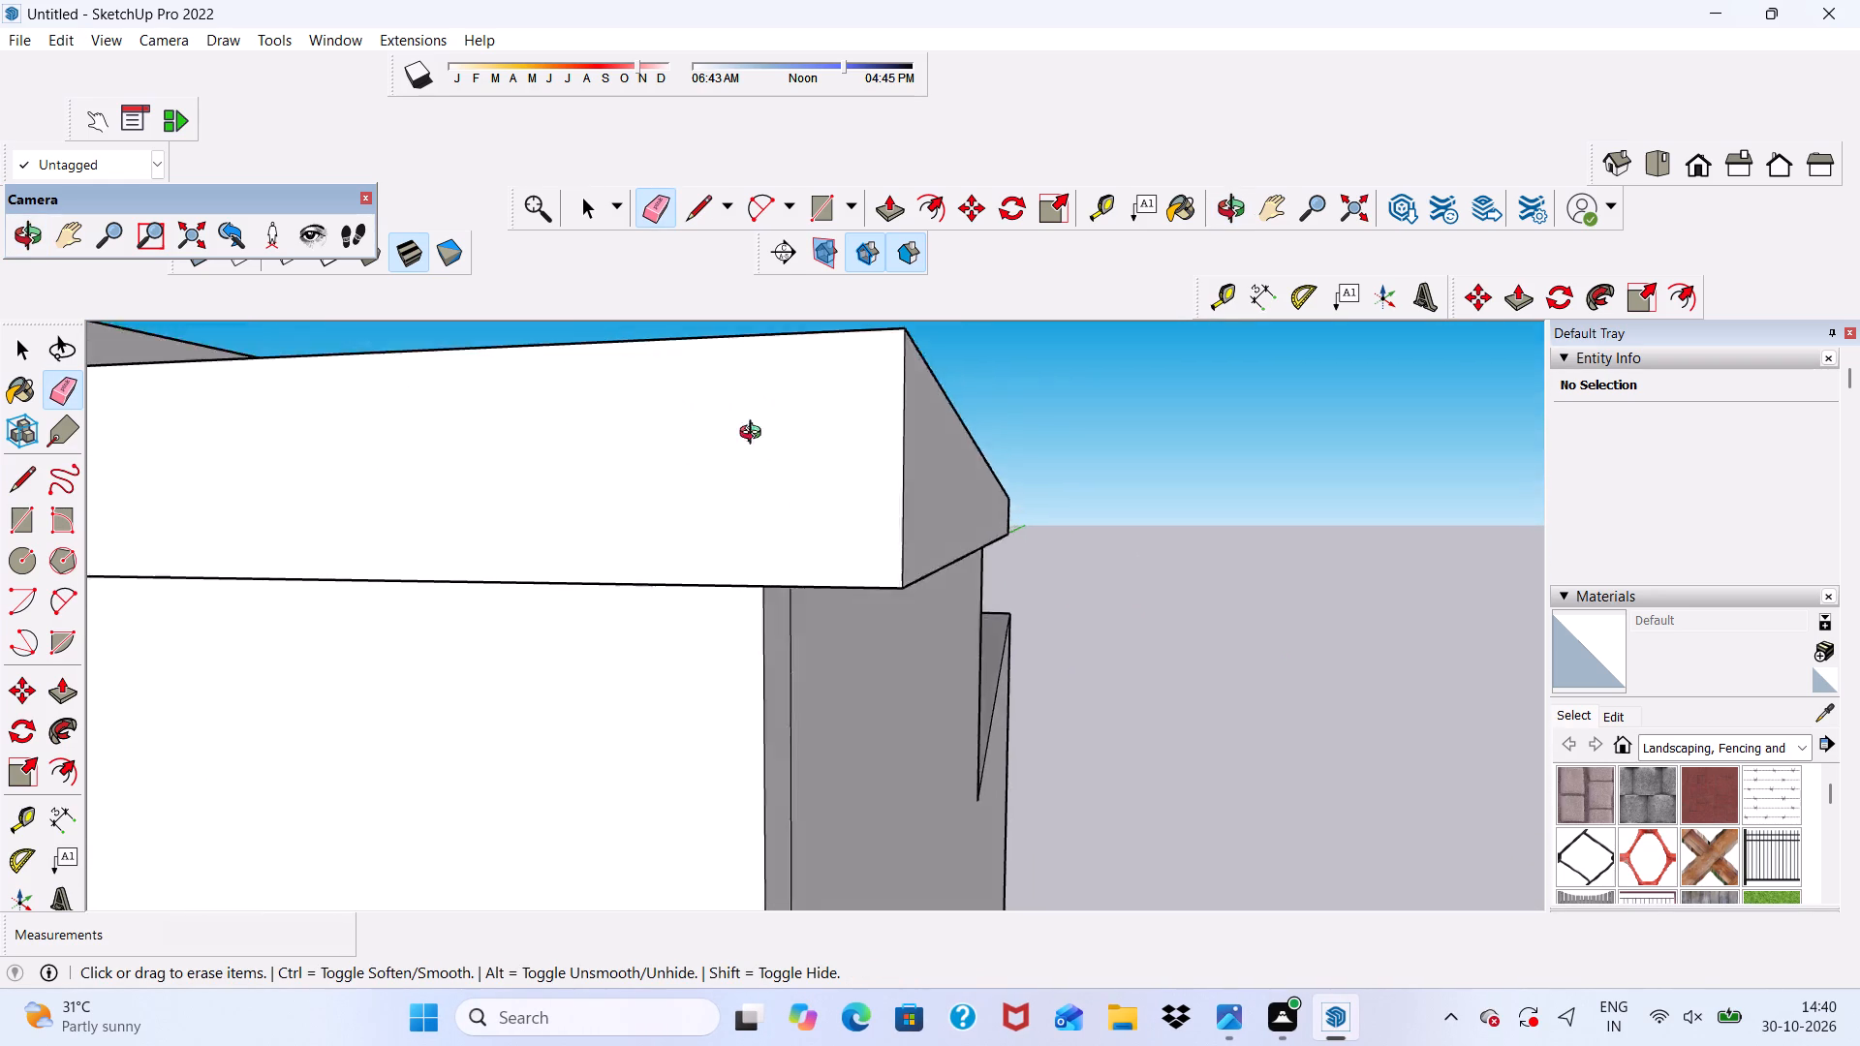
middle_drag(755, 435, 789, 288)
scroll(773, 588, up, 4)
click(750, 553)
drag(819, 569, 822, 573)
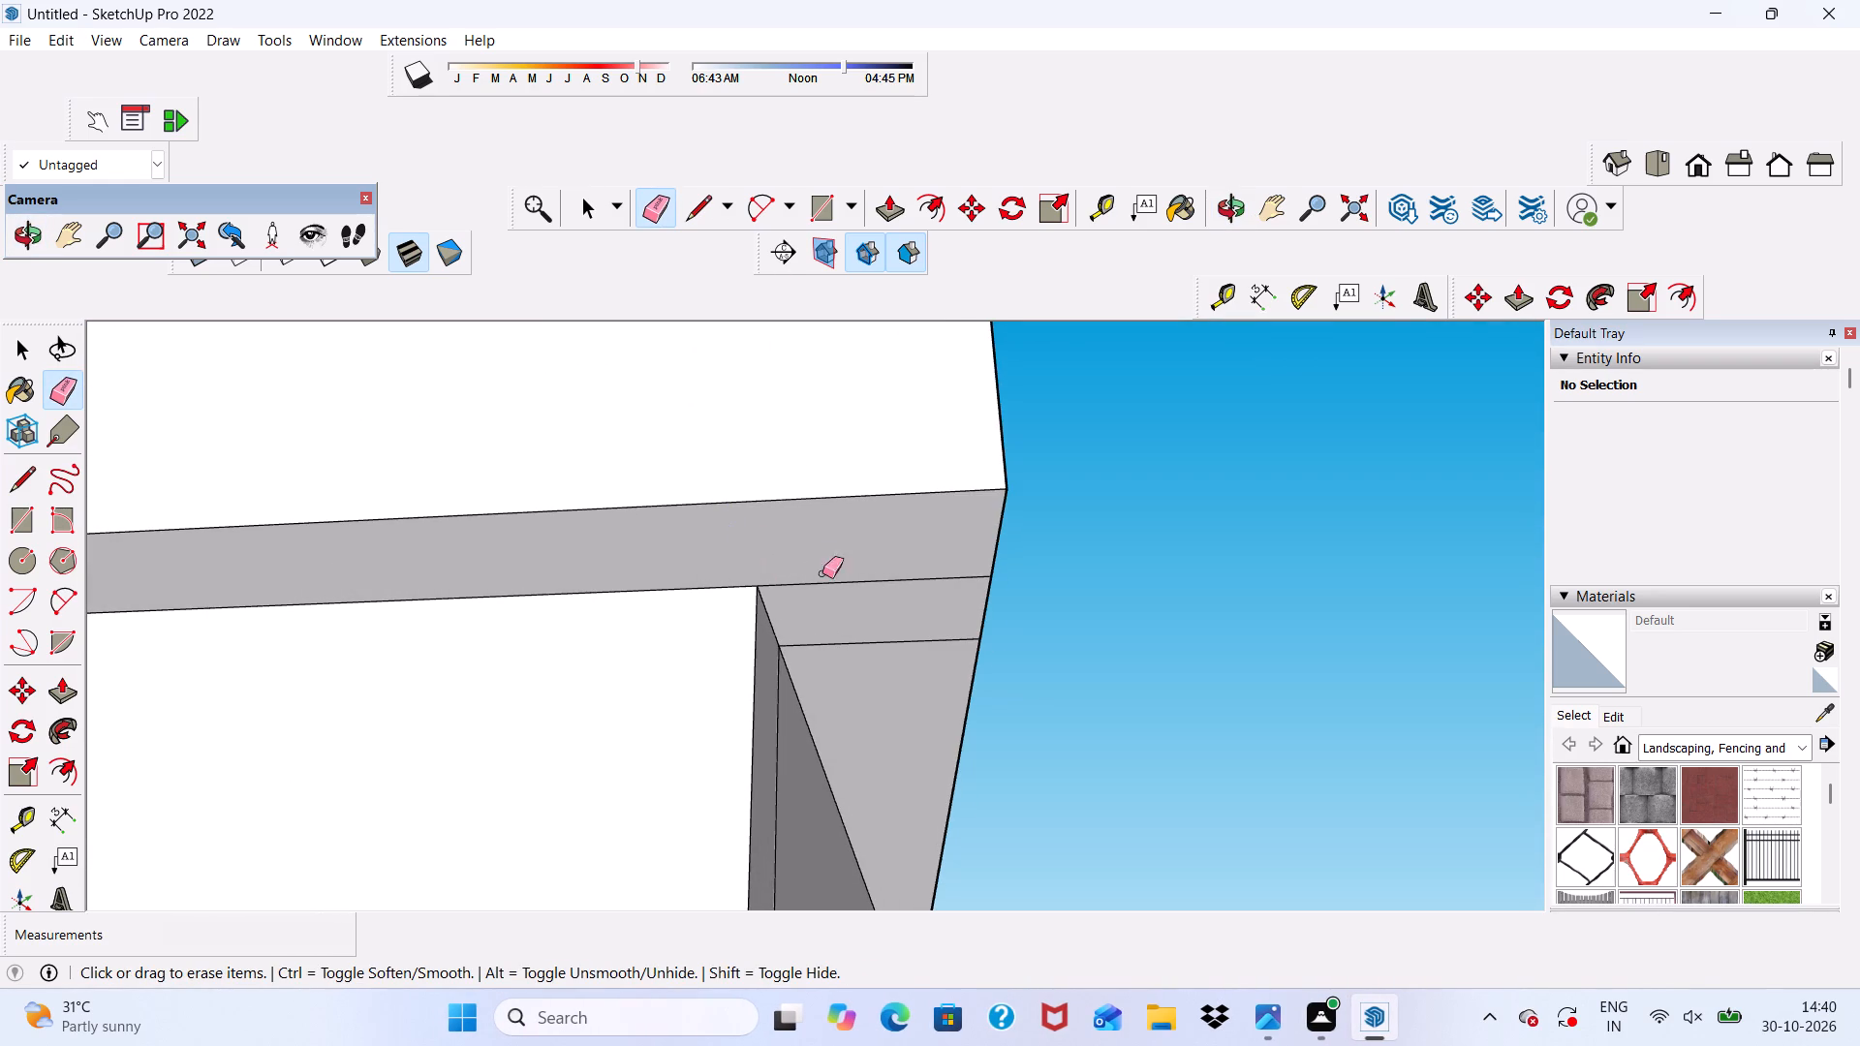
drag(822, 573, 866, 678)
drag(845, 638, 858, 659)
drag(768, 697, 781, 692)
Erase the vertical seam lines on the front and side of the cap at the opposite corner, beside the upper roof.
scroll(831, 524, down, 19)
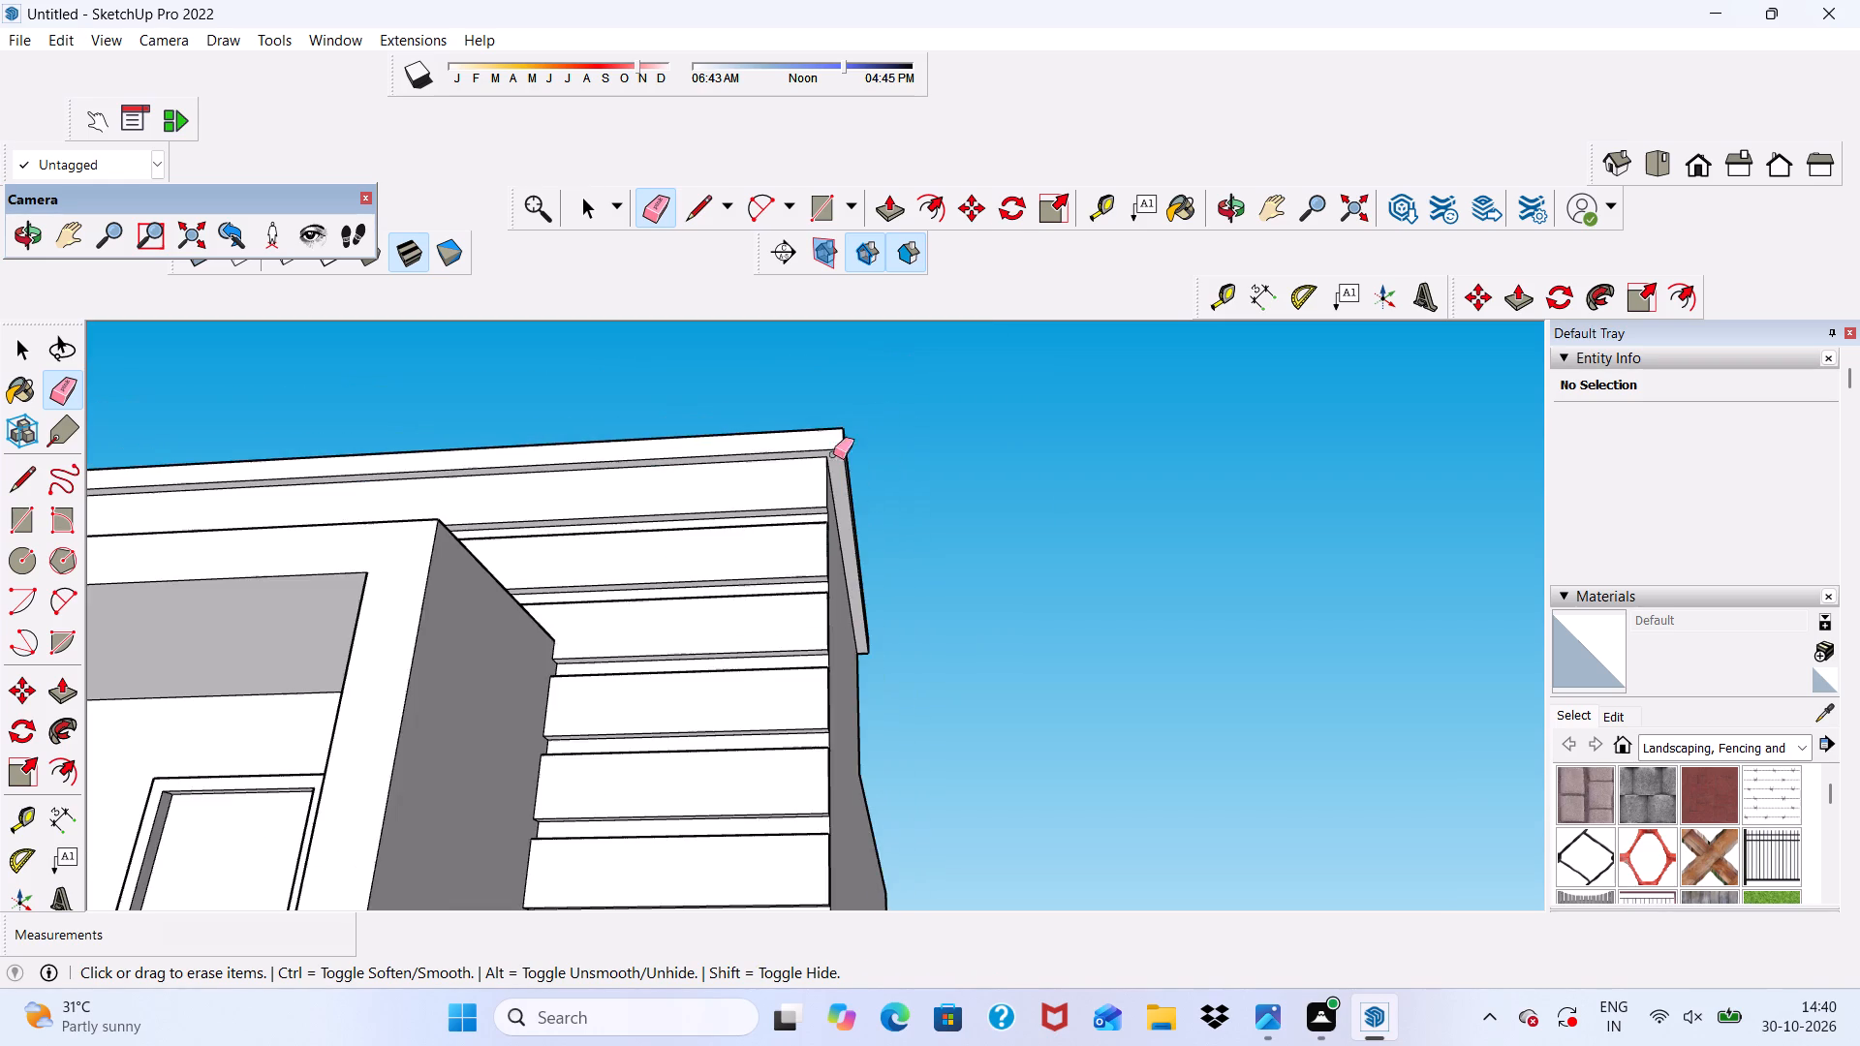
scroll(833, 454, down, 2)
scroll(627, 548, up, 1)
scroll(653, 441, down, 4)
middle_drag(718, 535, 941, 708)
scroll(886, 565, down, 8)
scroll(553, 530, up, 2)
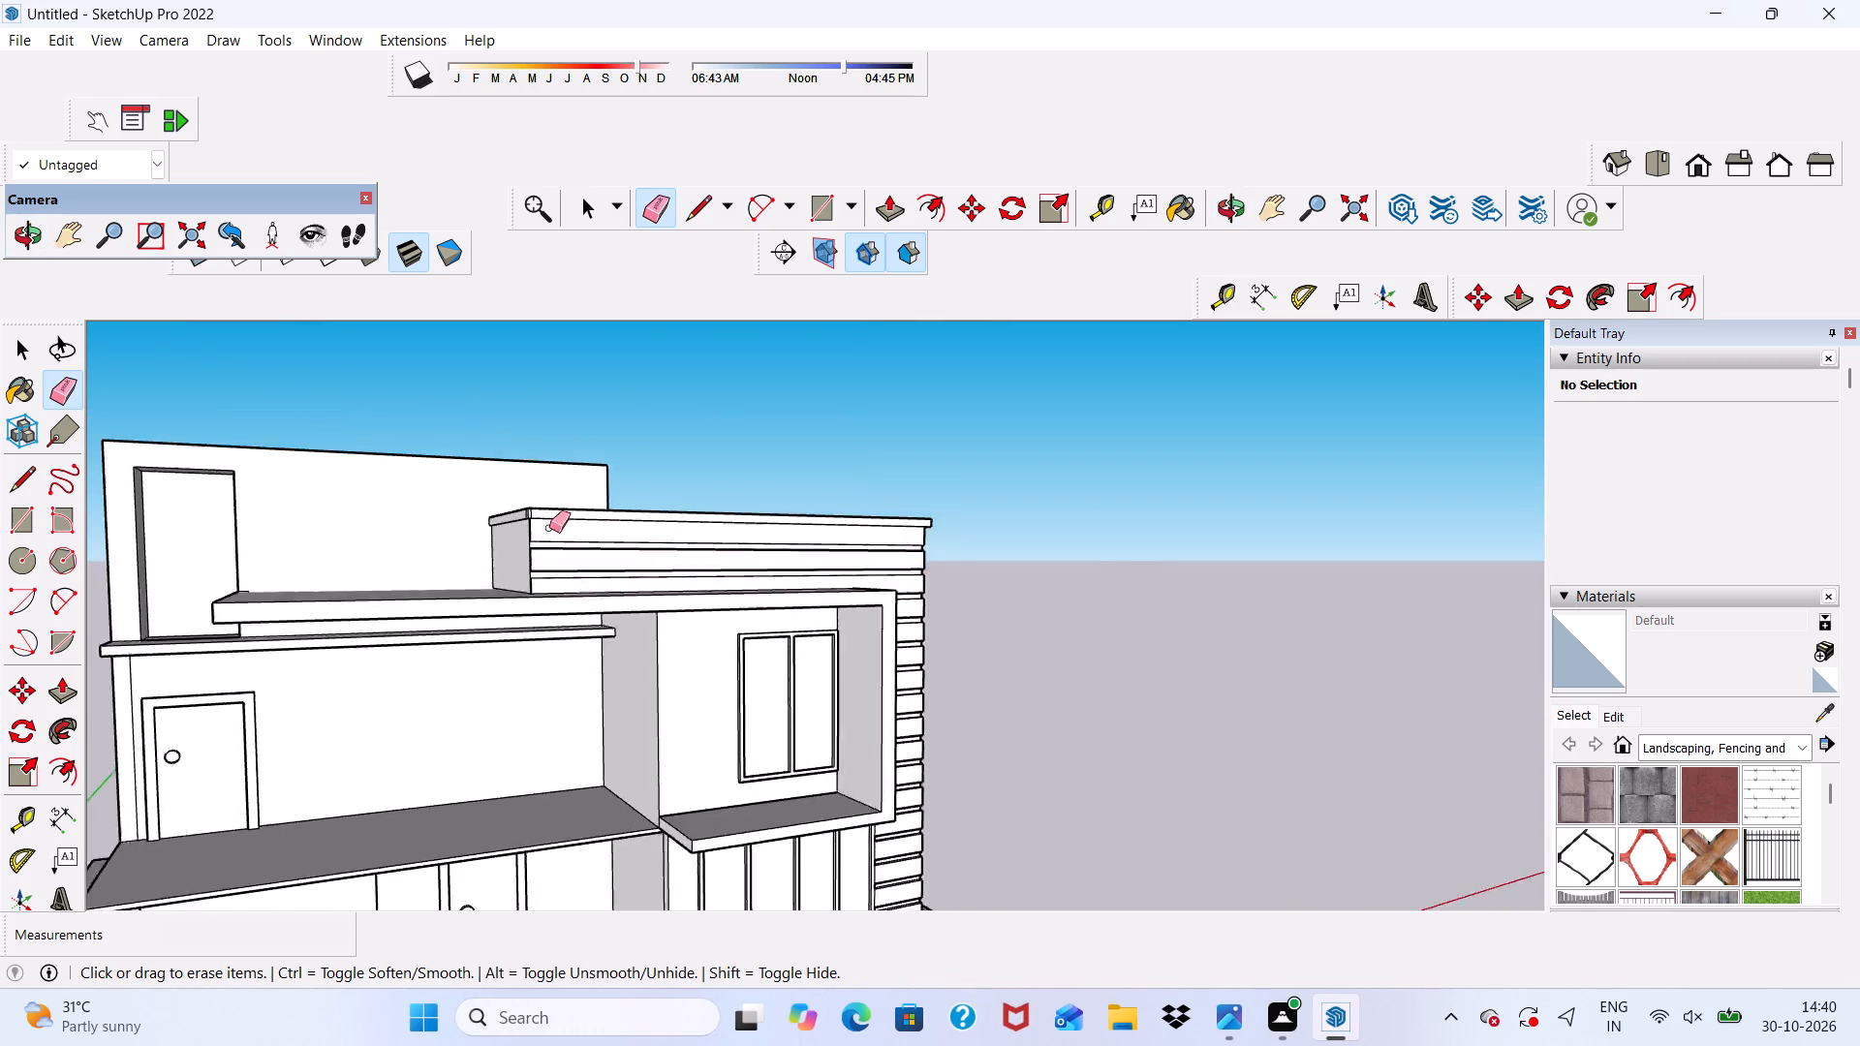
scroll(549, 528, up, 20)
scroll(549, 528, up, 6)
click(480, 515)
middle_drag(437, 527, 441, 530)
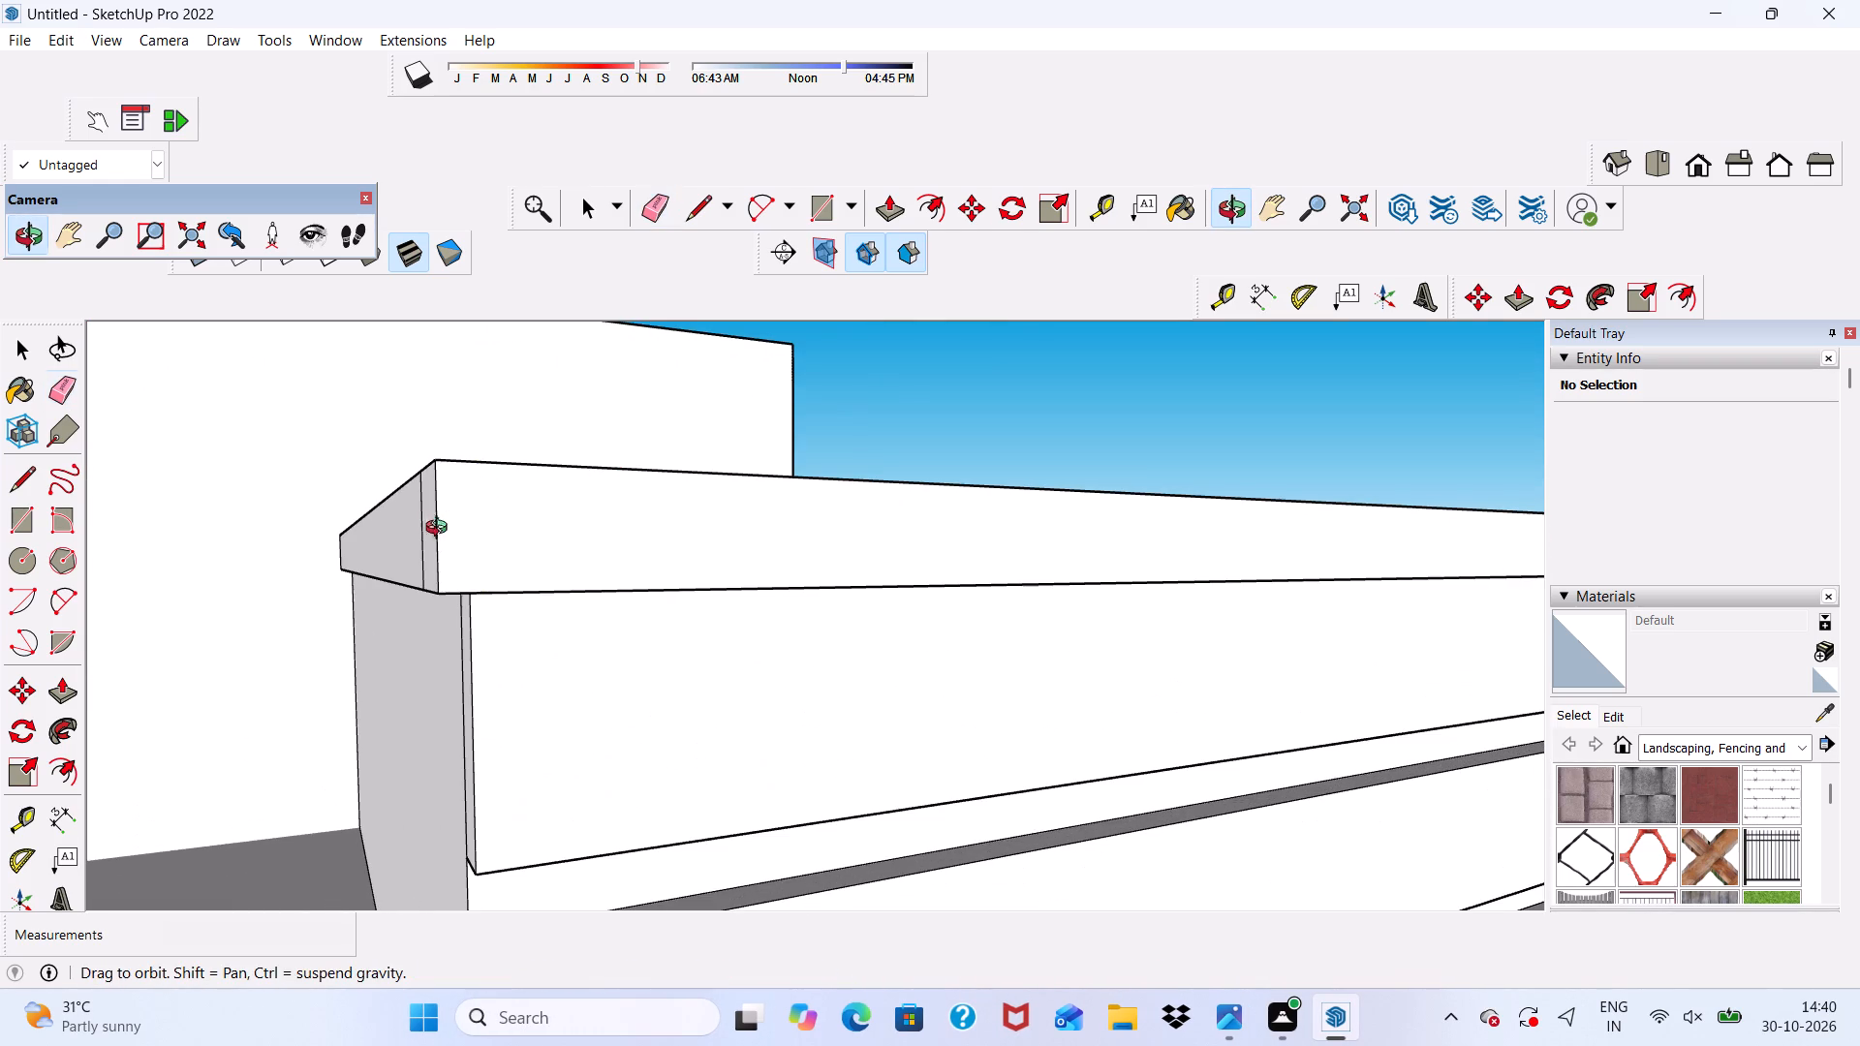
middle_drag(441, 530, 601, 503)
drag(403, 495, 360, 497)
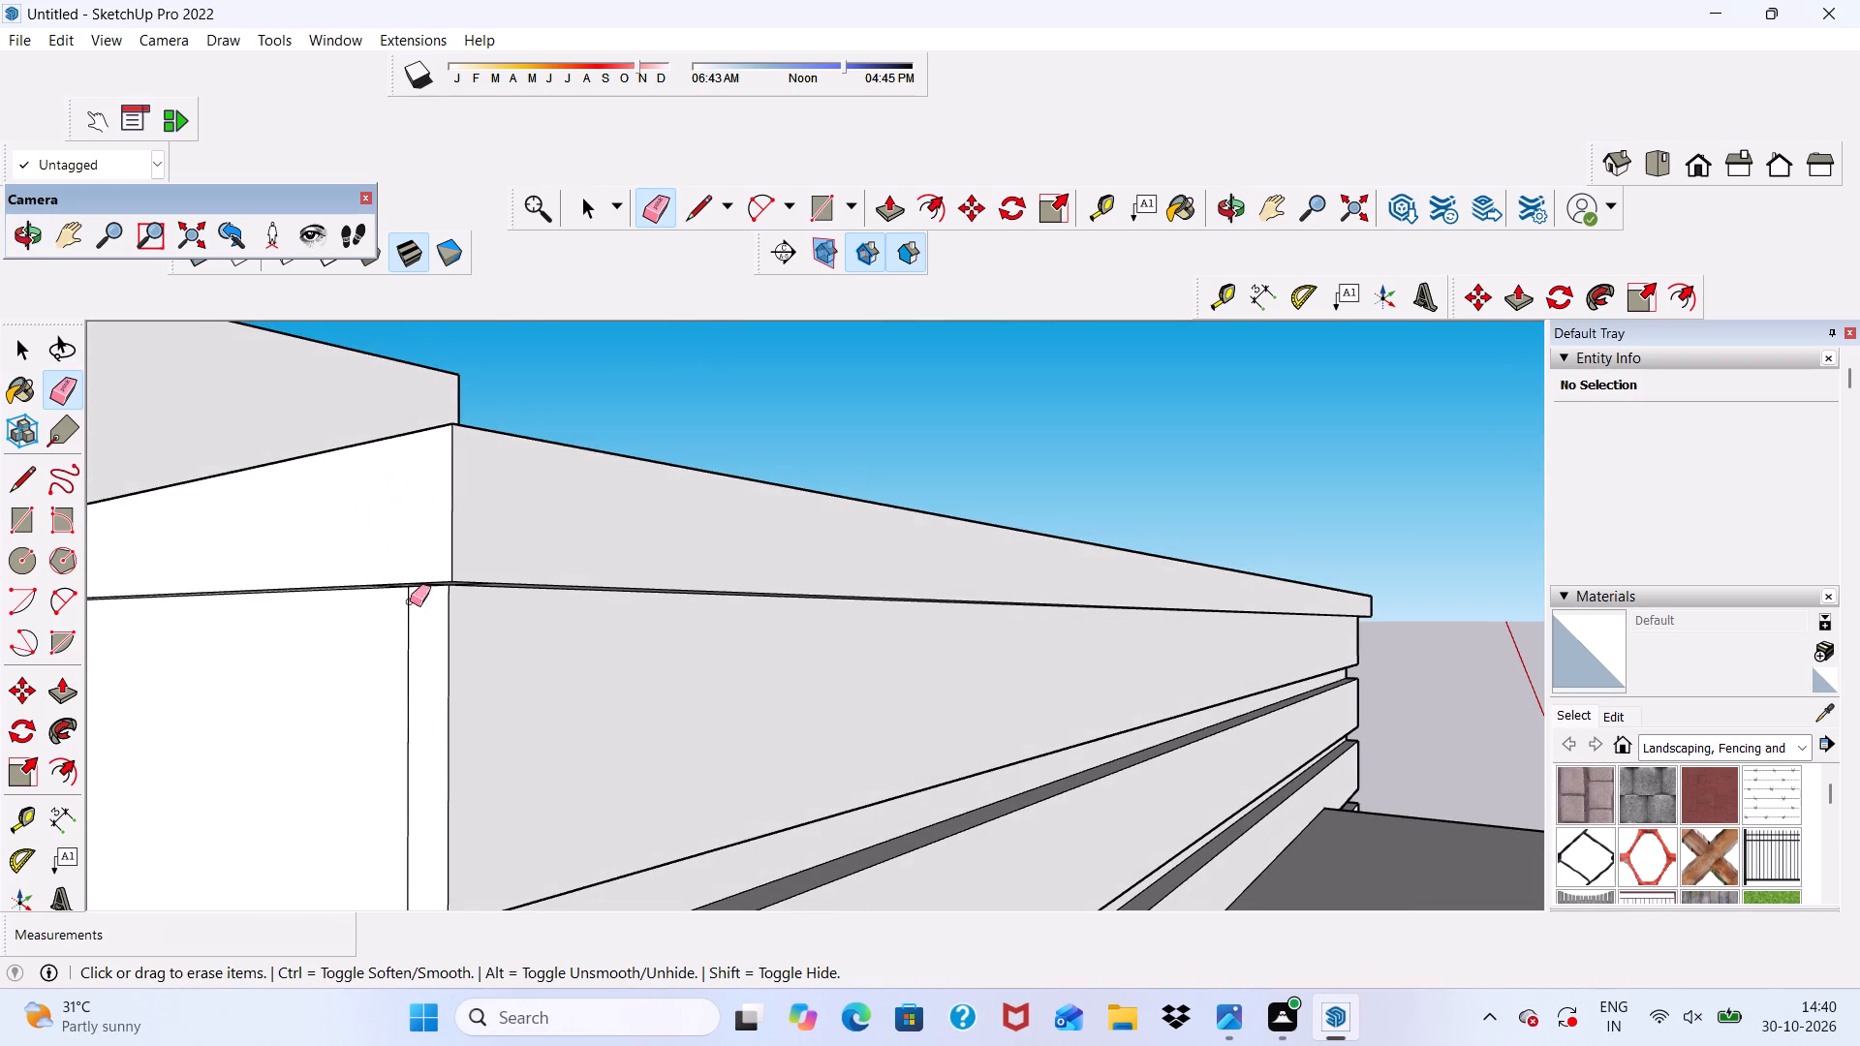
Erase the seam lines on the cap's underside at the corner beside the upper roof and the vertical line on the front wall beneath it.
middle_drag(410, 601, 414, 419)
scroll(428, 543, up, 5)
drag(449, 587, 410, 607)
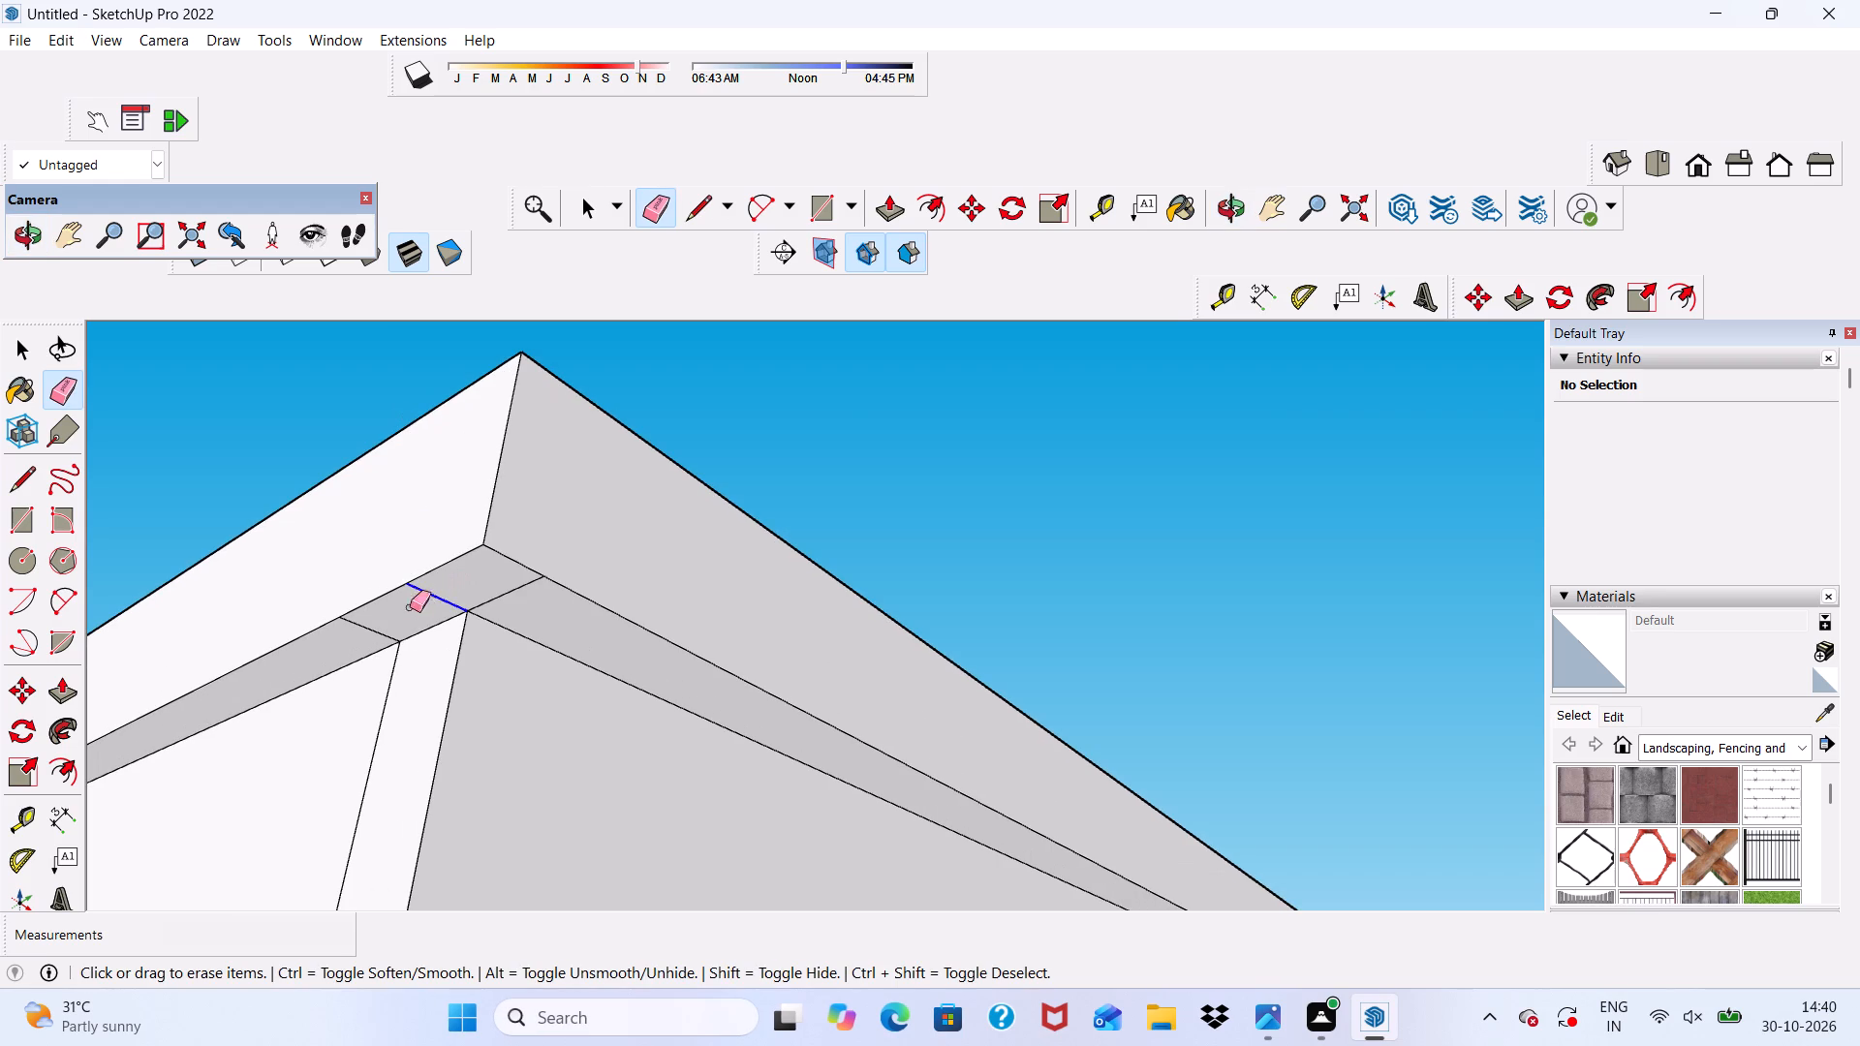
drag(410, 607, 358, 631)
drag(514, 586, 511, 606)
drag(412, 668, 412, 670)
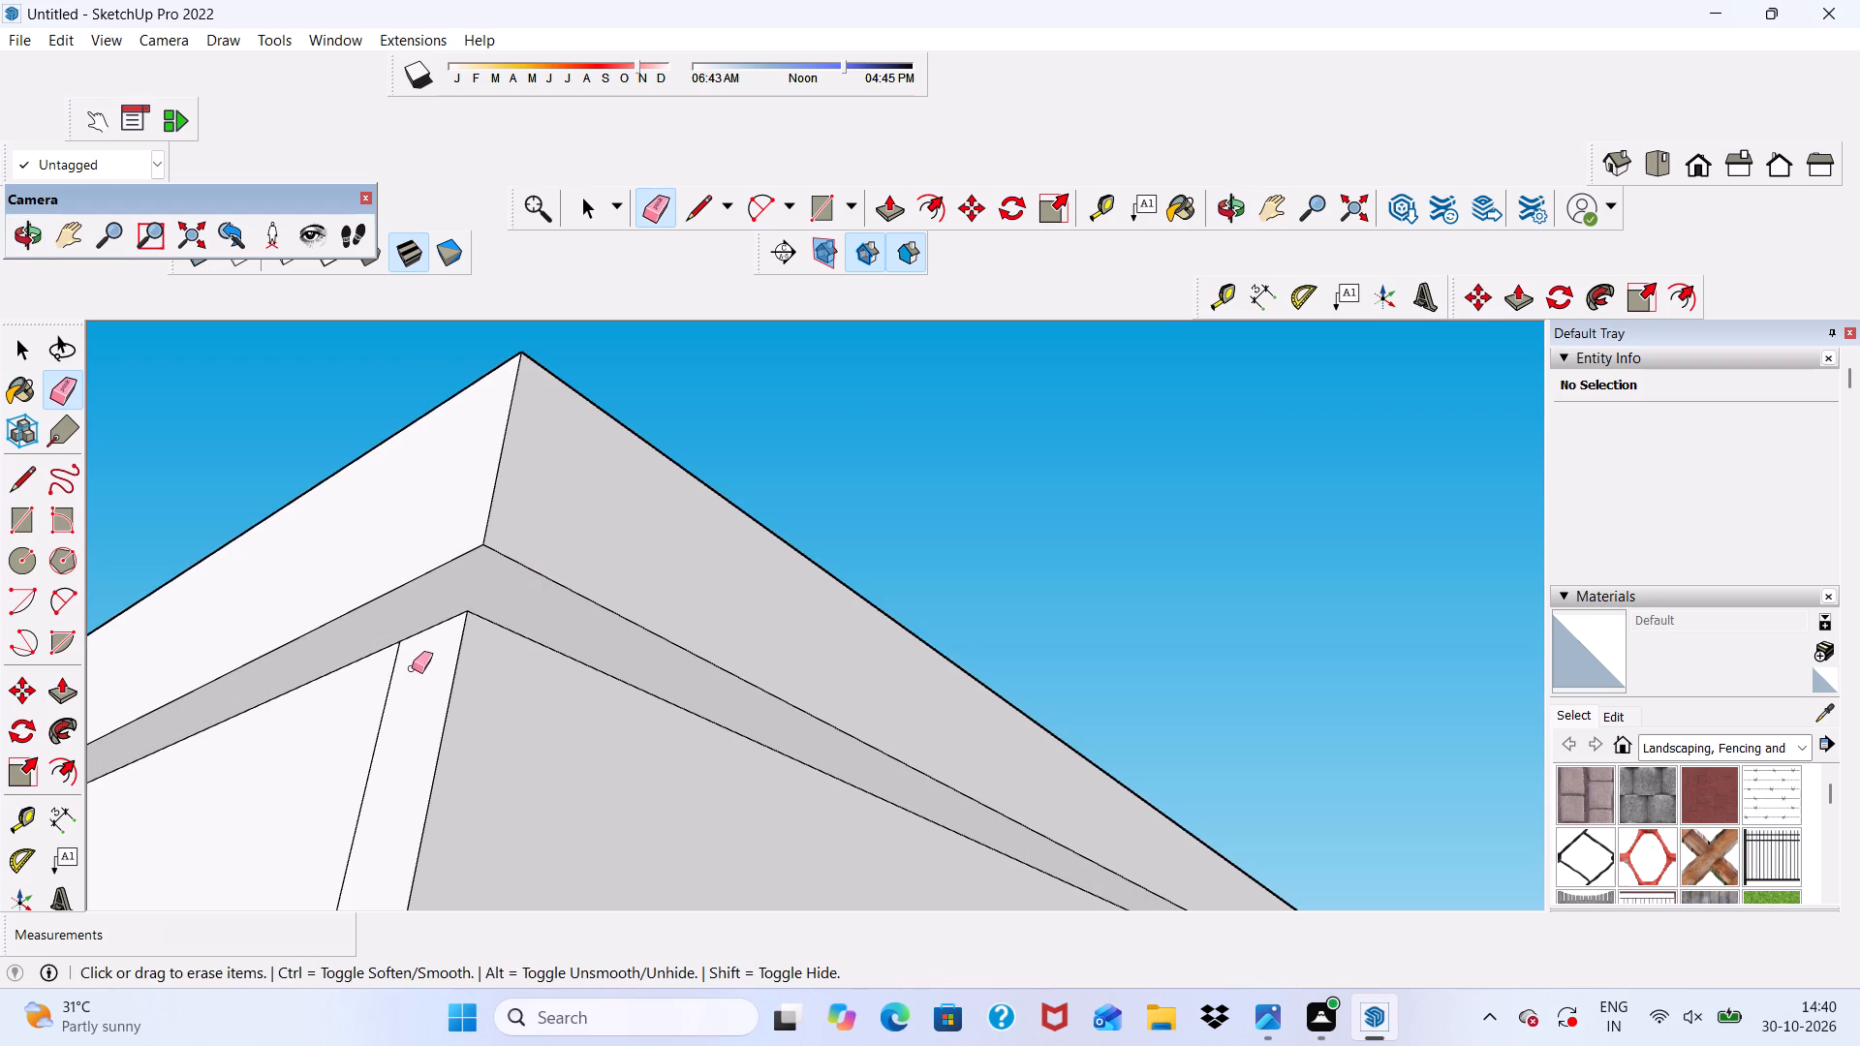
drag(412, 670, 324, 684)
Examine the siding block, its cap and the facade's overhangs from the front and from below.
scroll(417, 514, down, 15)
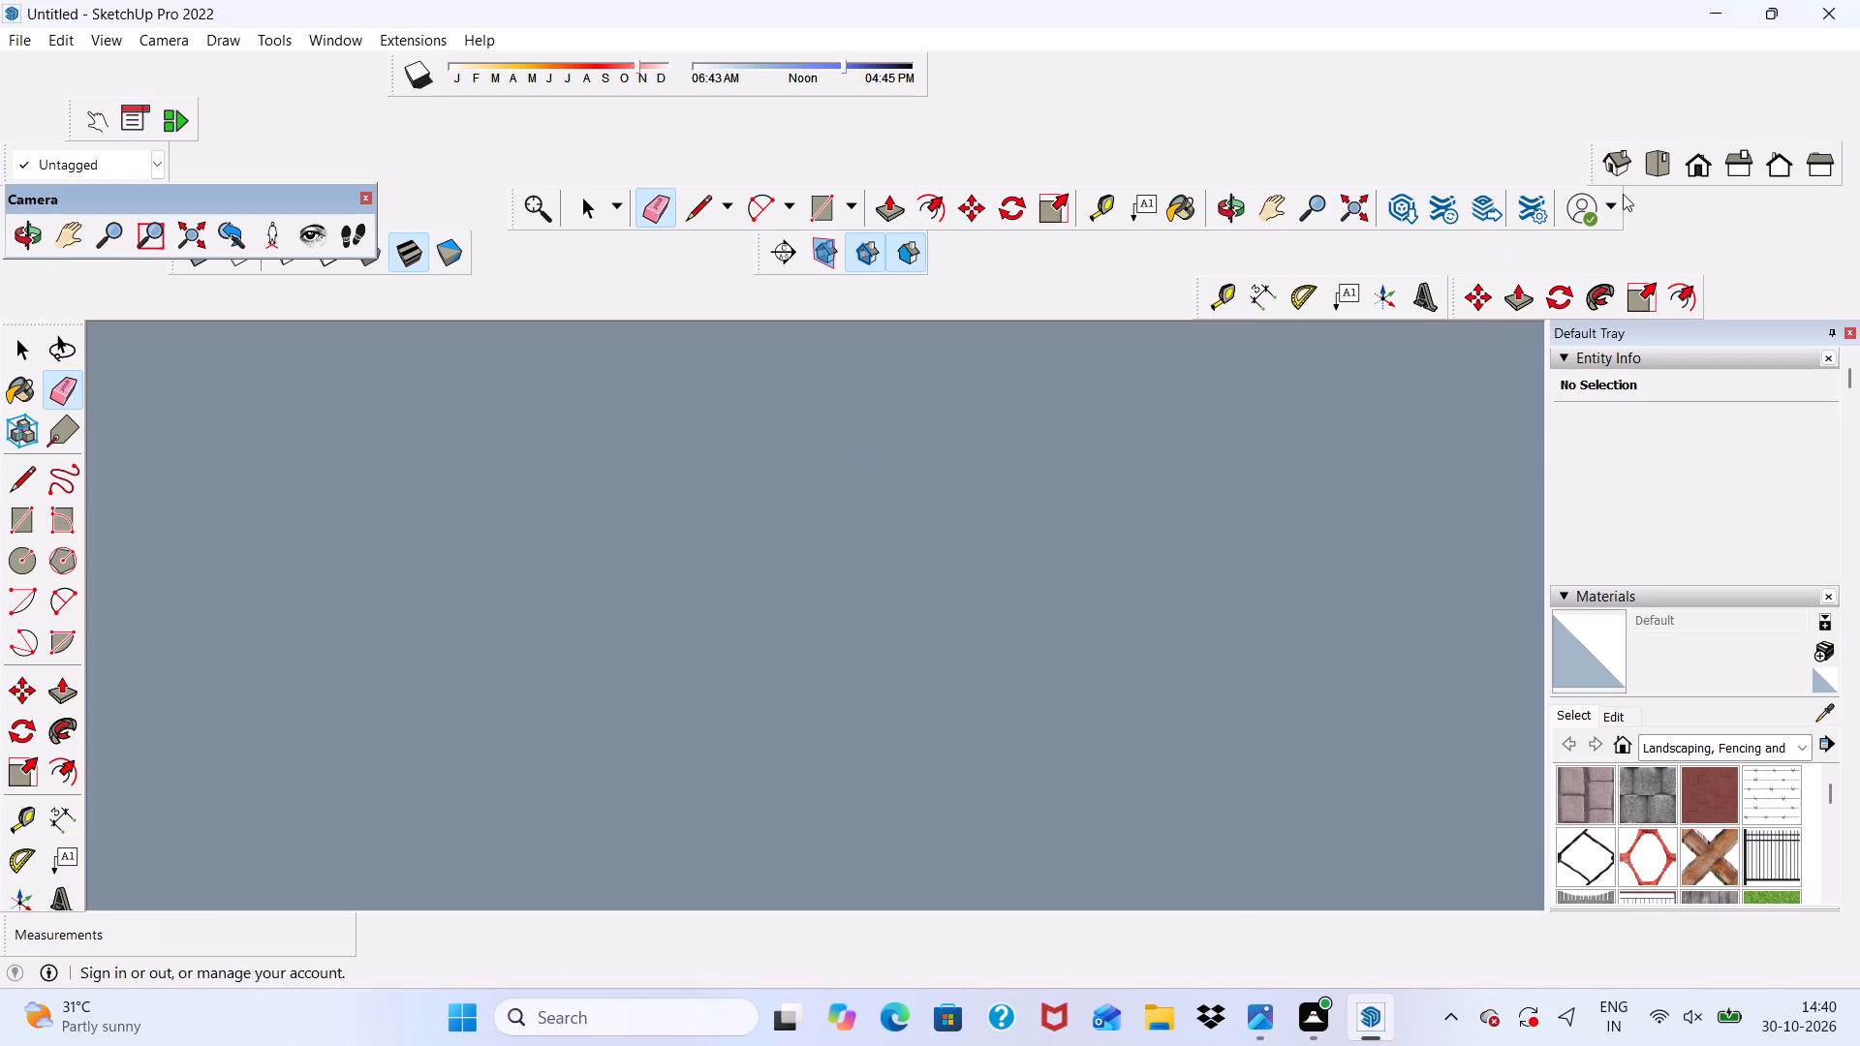
click(1693, 176)
scroll(881, 368, down, 12)
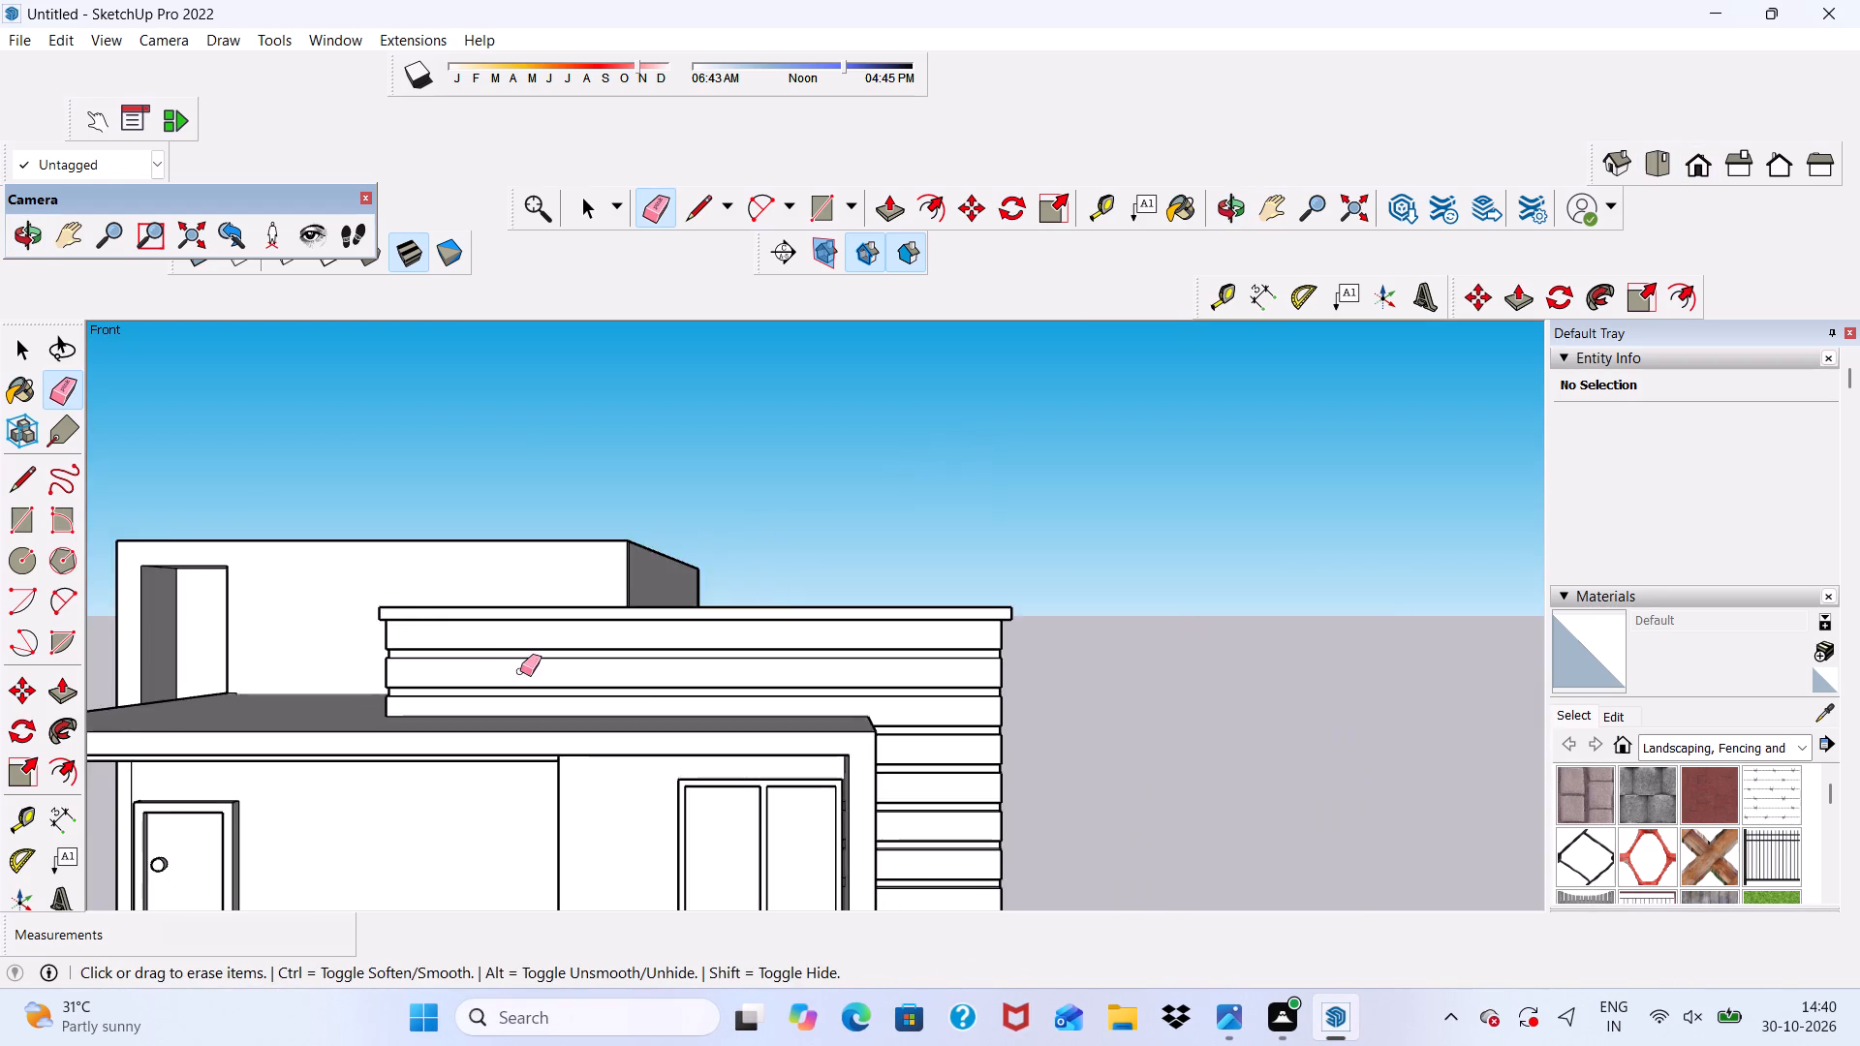
middle_drag(520, 671, 821, 550)
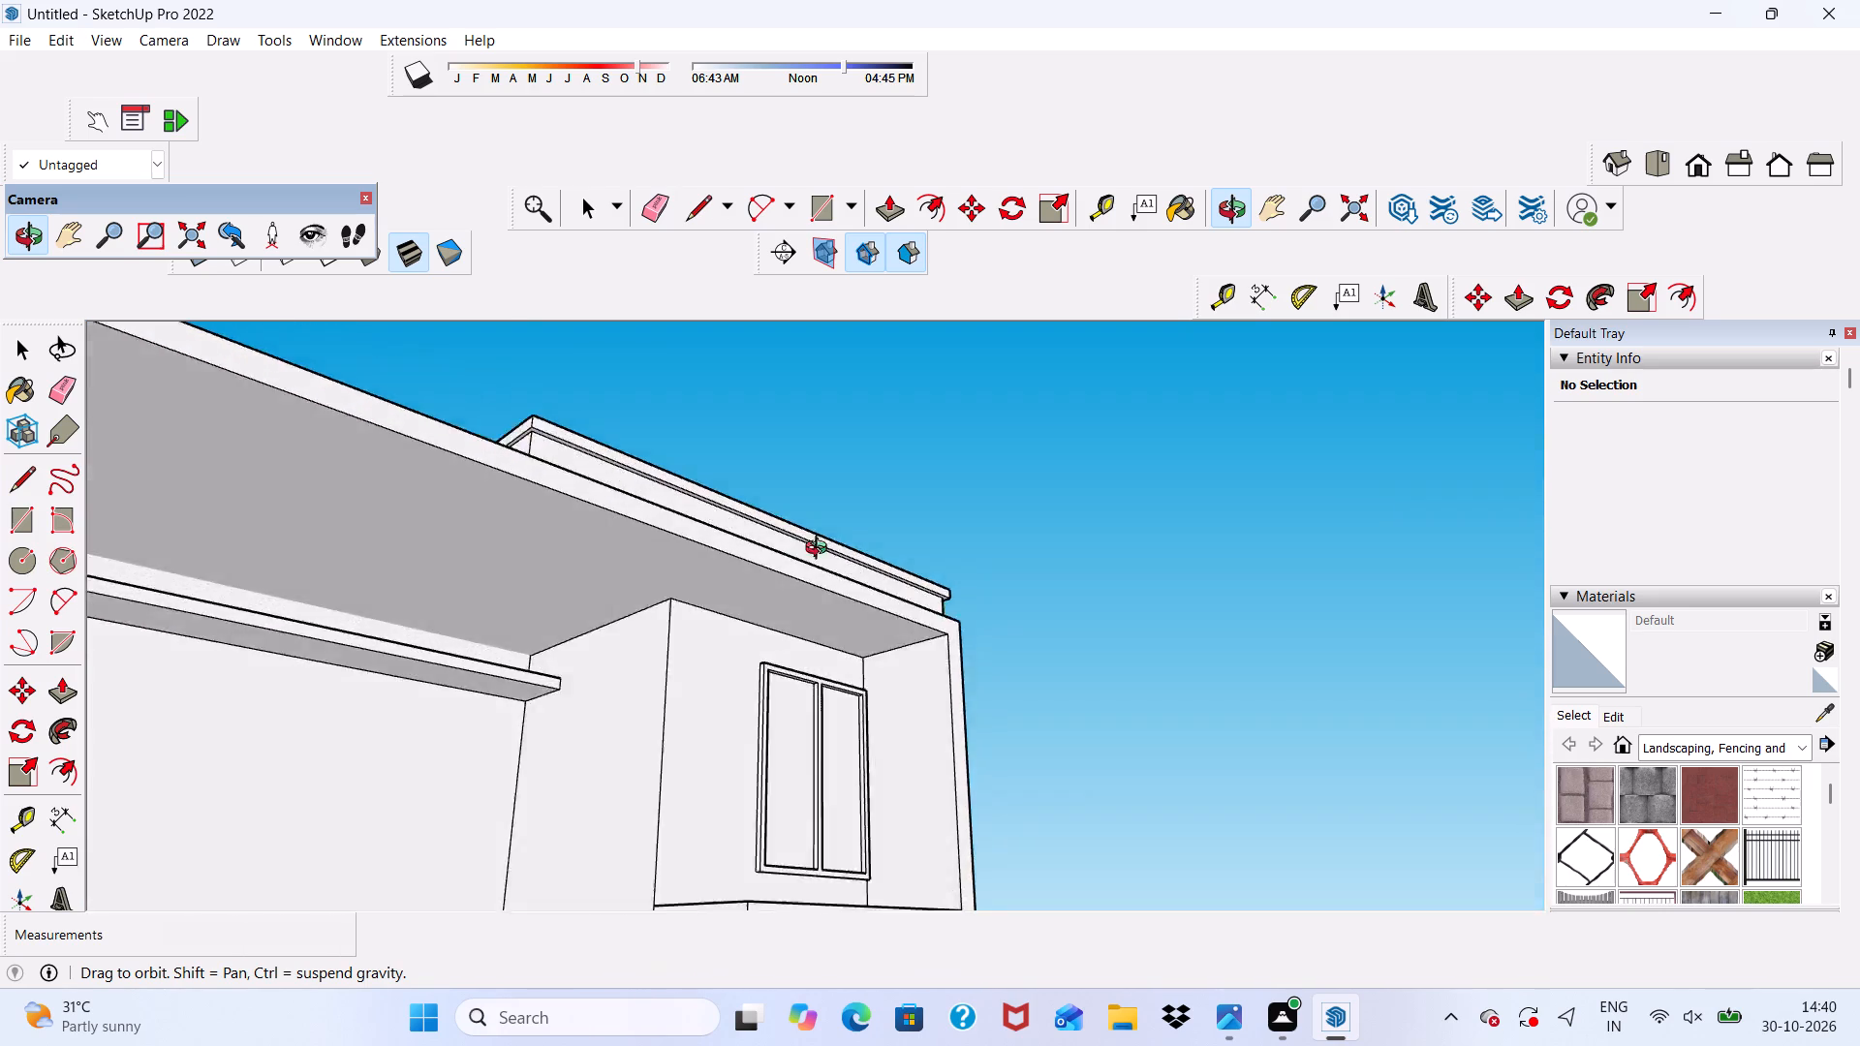
middle_drag(821, 550, 371, 647)
scroll(393, 637, up, 4)
key(space)
middle_drag(382, 714, 408, 632)
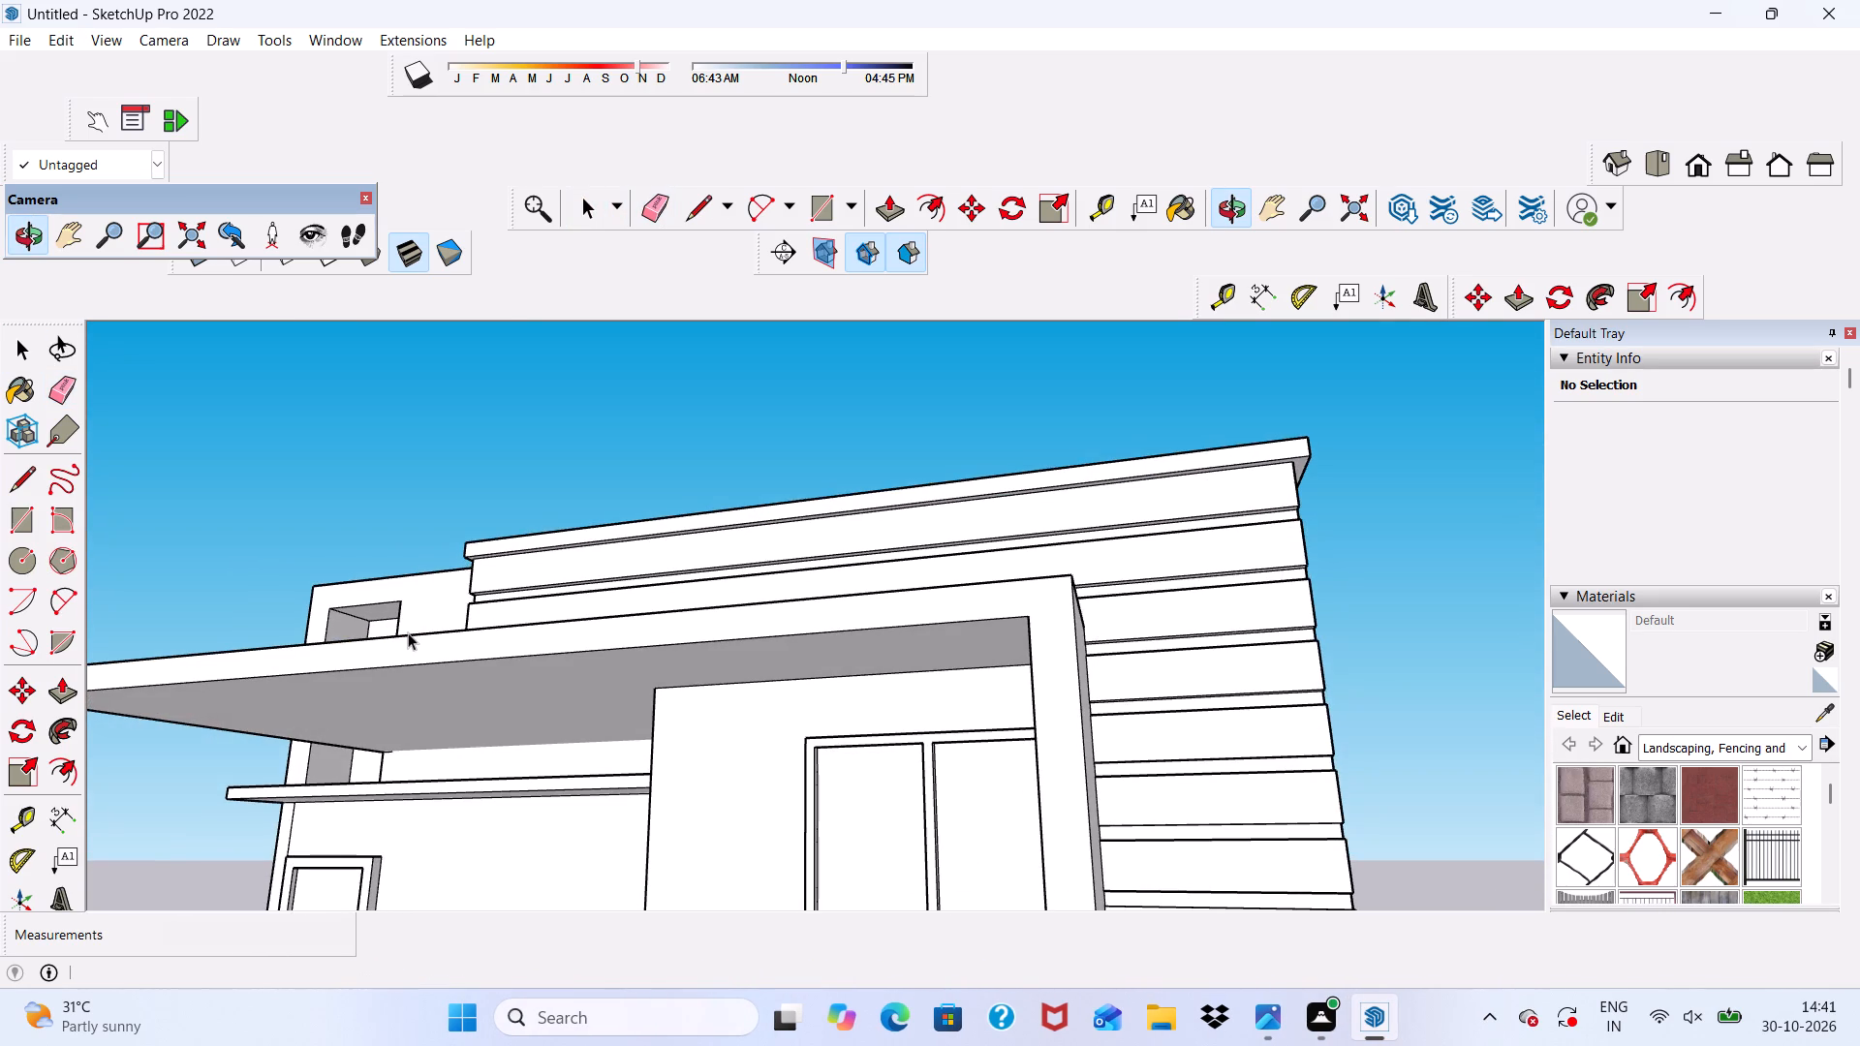
scroll(409, 632, down, 4)
middle_drag(430, 676, 918, 562)
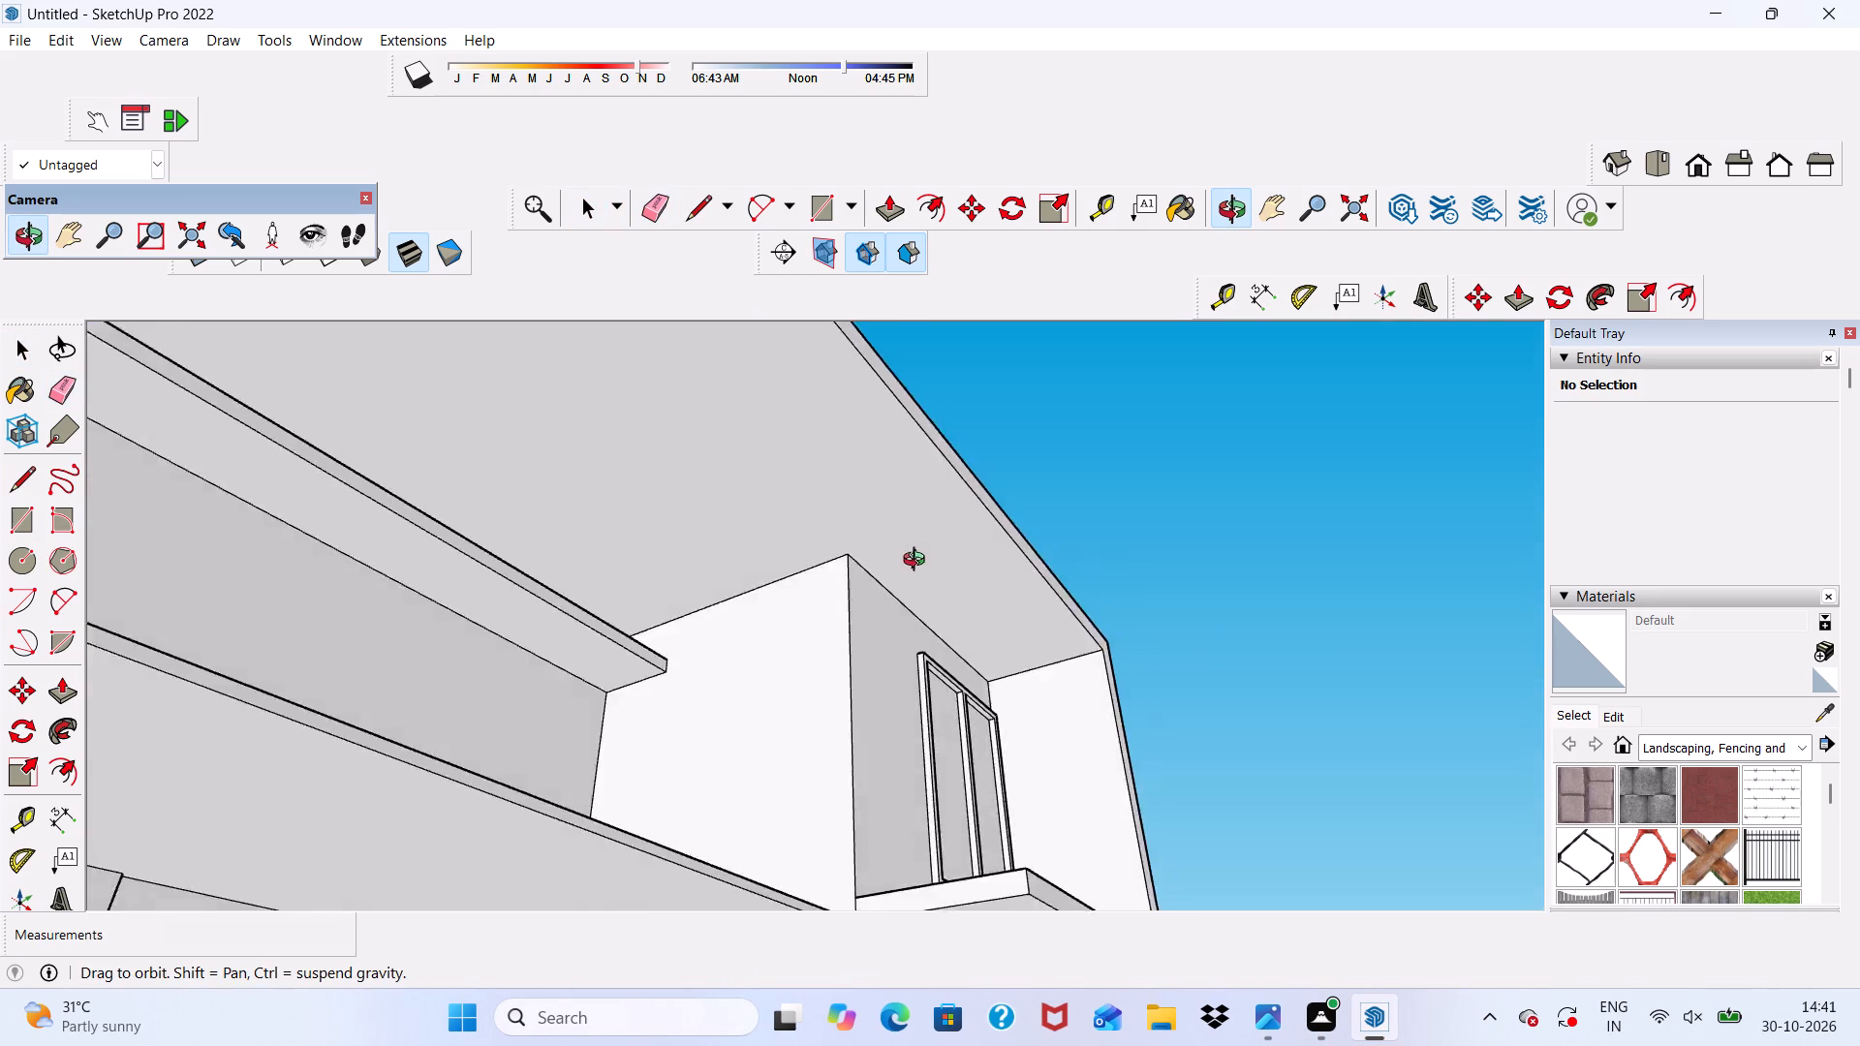
middle_drag(918, 562, 1017, 626)
scroll(775, 586, down, 8)
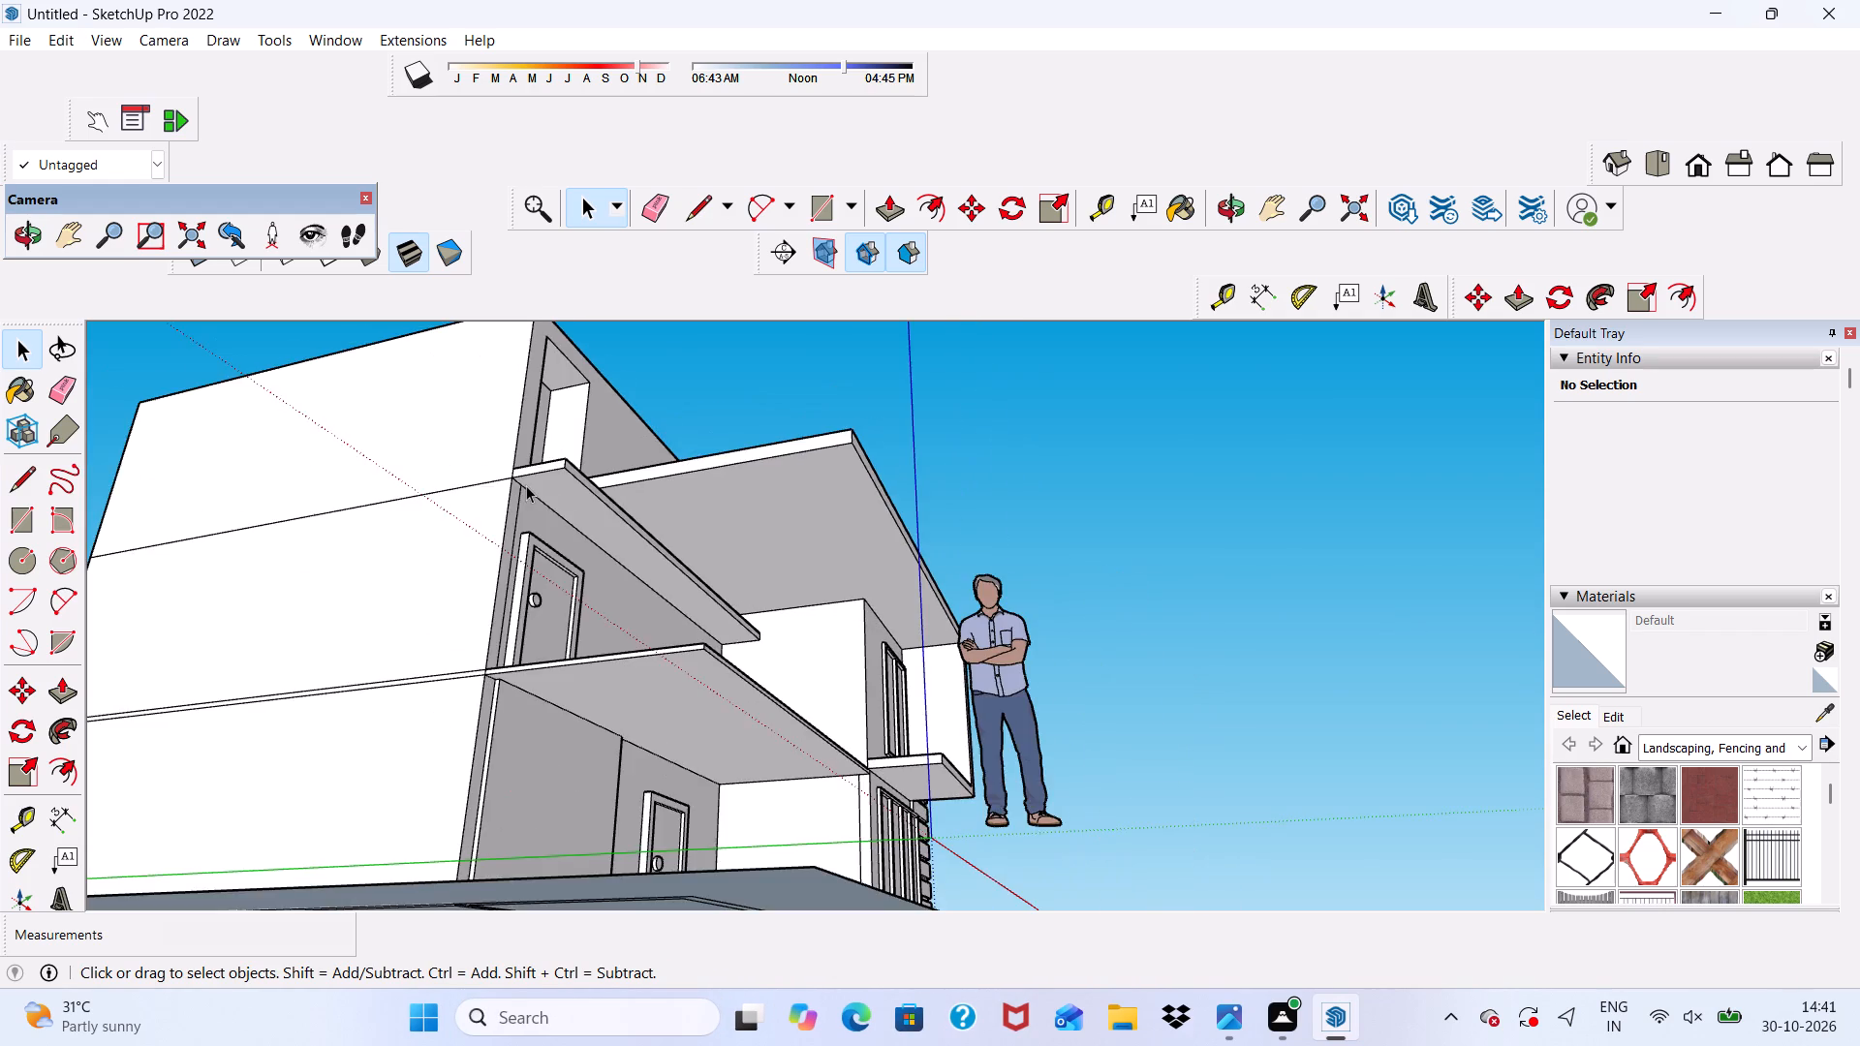
Push/Pull the long front face of the thin canopy slab above the upper-floor door outward 1' 1".
scroll(526, 485, up, 7)
scroll(524, 427, down, 3)
middle_drag(544, 446, 622, 631)
scroll(631, 775, up, 5)
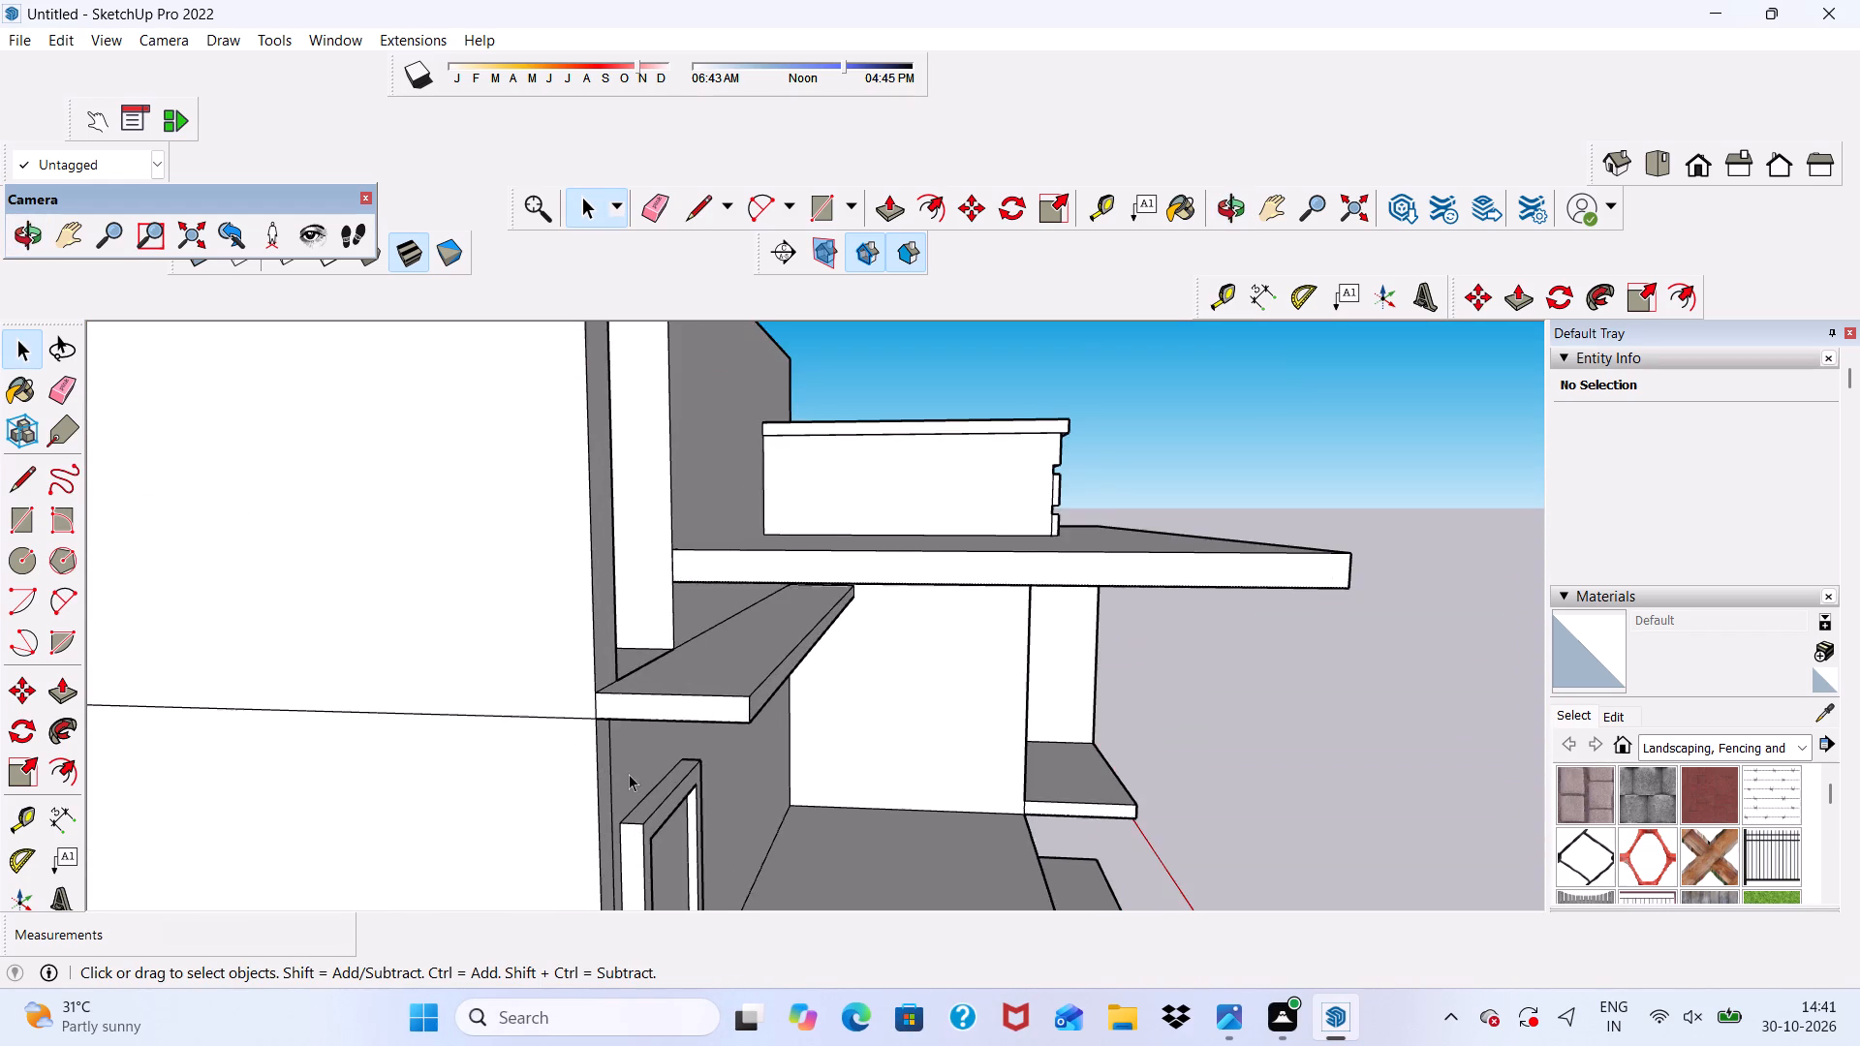
scroll(624, 694, down, 1)
middle_drag(630, 699, 450, 735)
scroll(732, 739, up, 3)
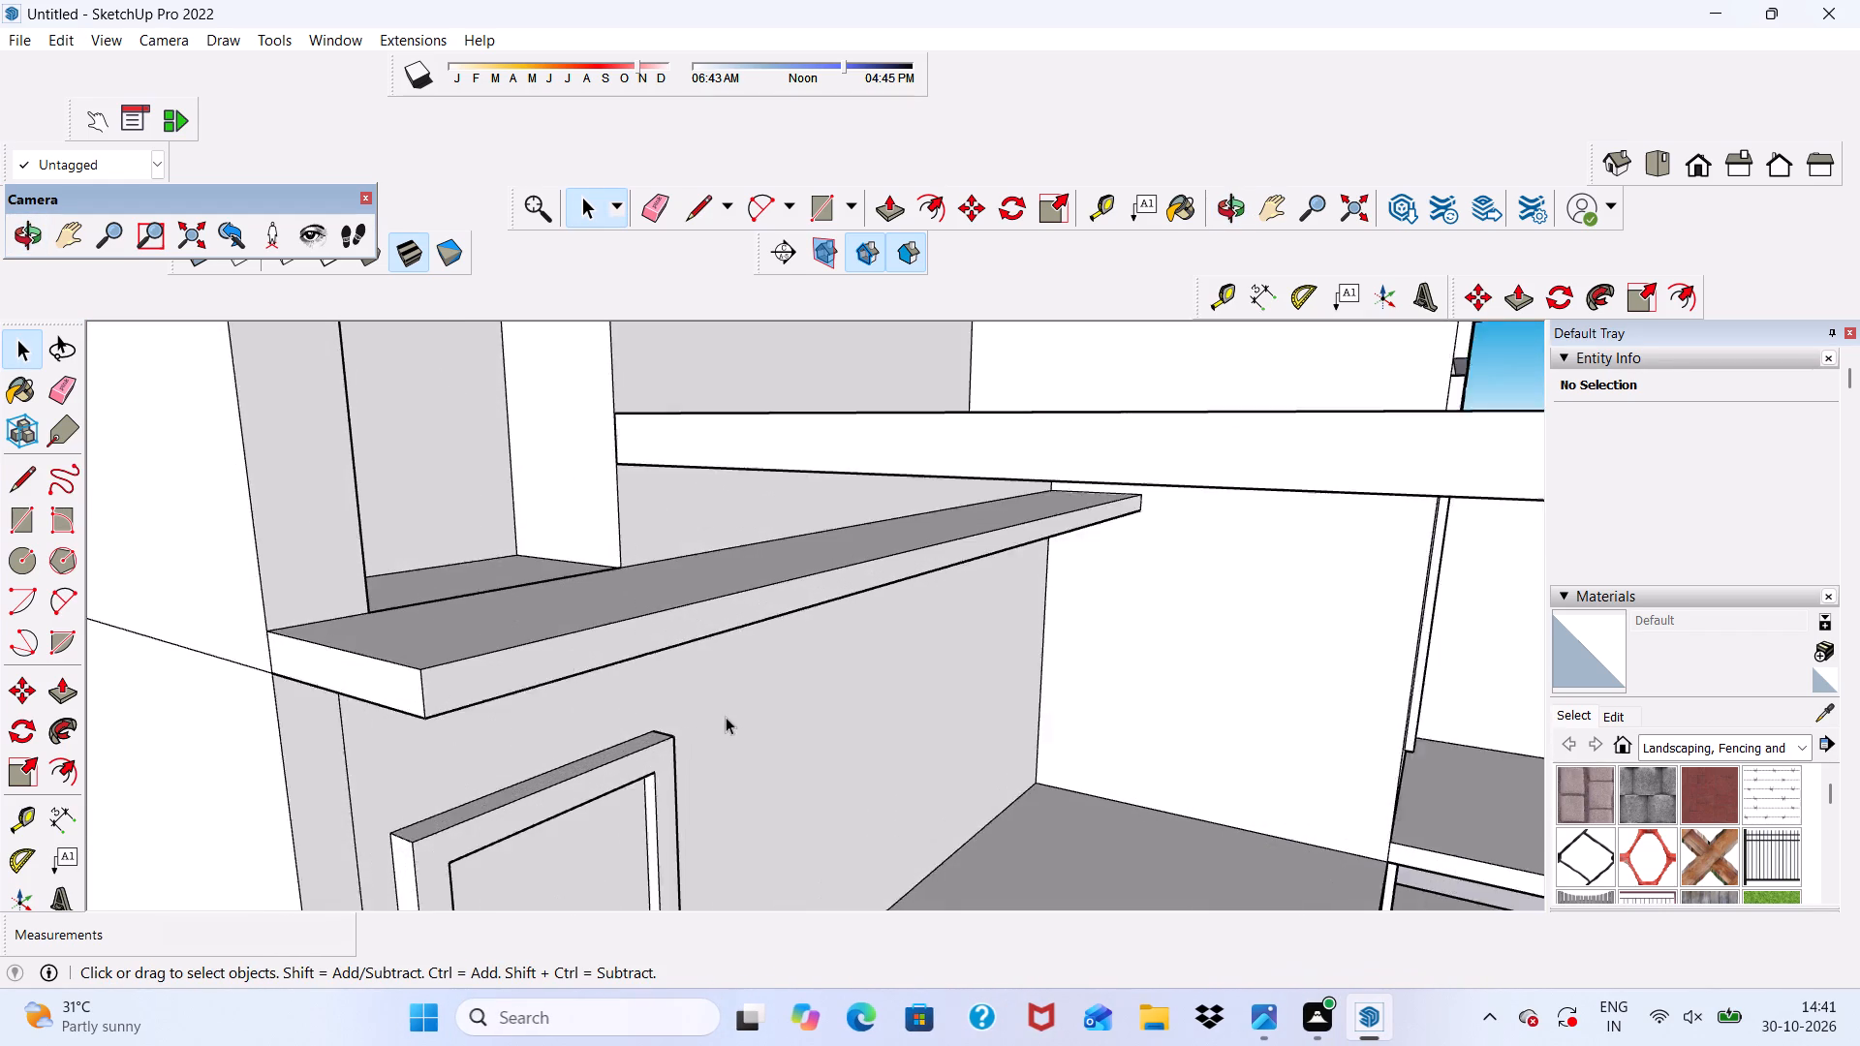
scroll(726, 717, up, 7)
click(242, 653)
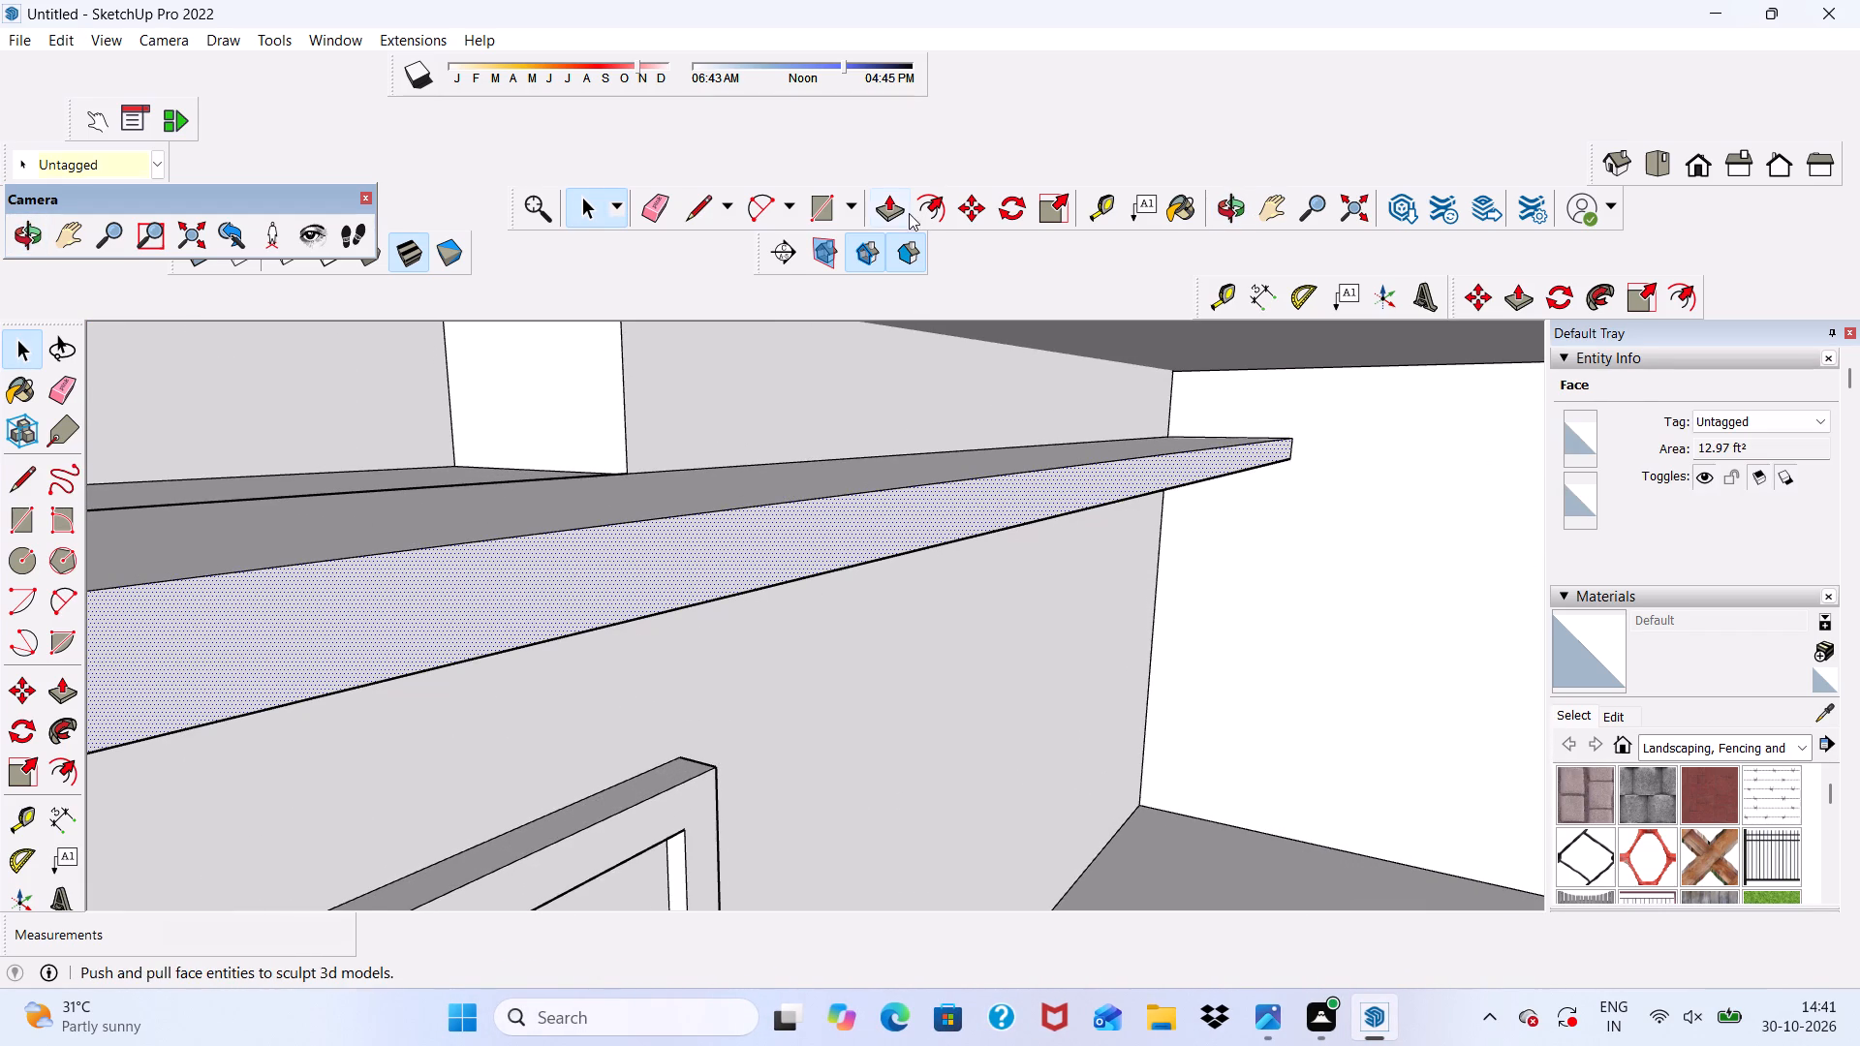
click(874, 197)
click(722, 517)
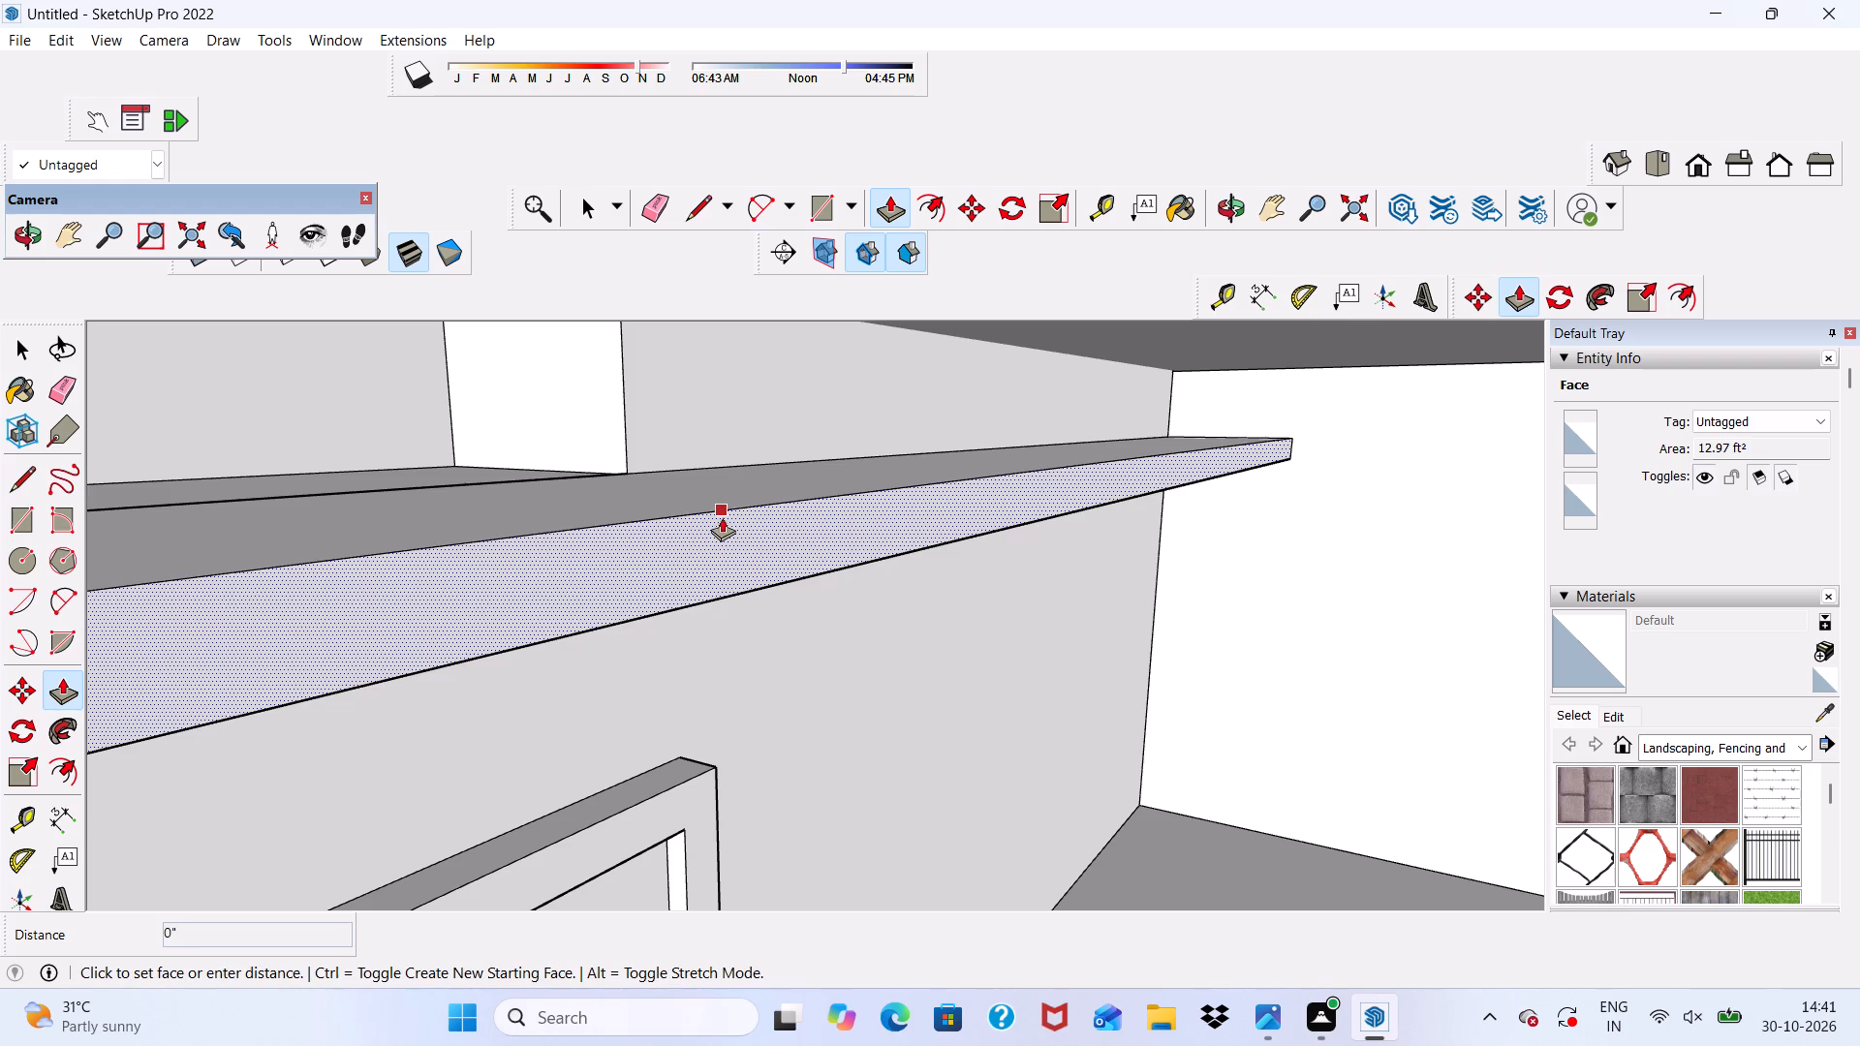
click(886, 513)
Push/Pull the same canopy slab's front face outward another 1' 10 3/16".
scroll(895, 347, down, 5)
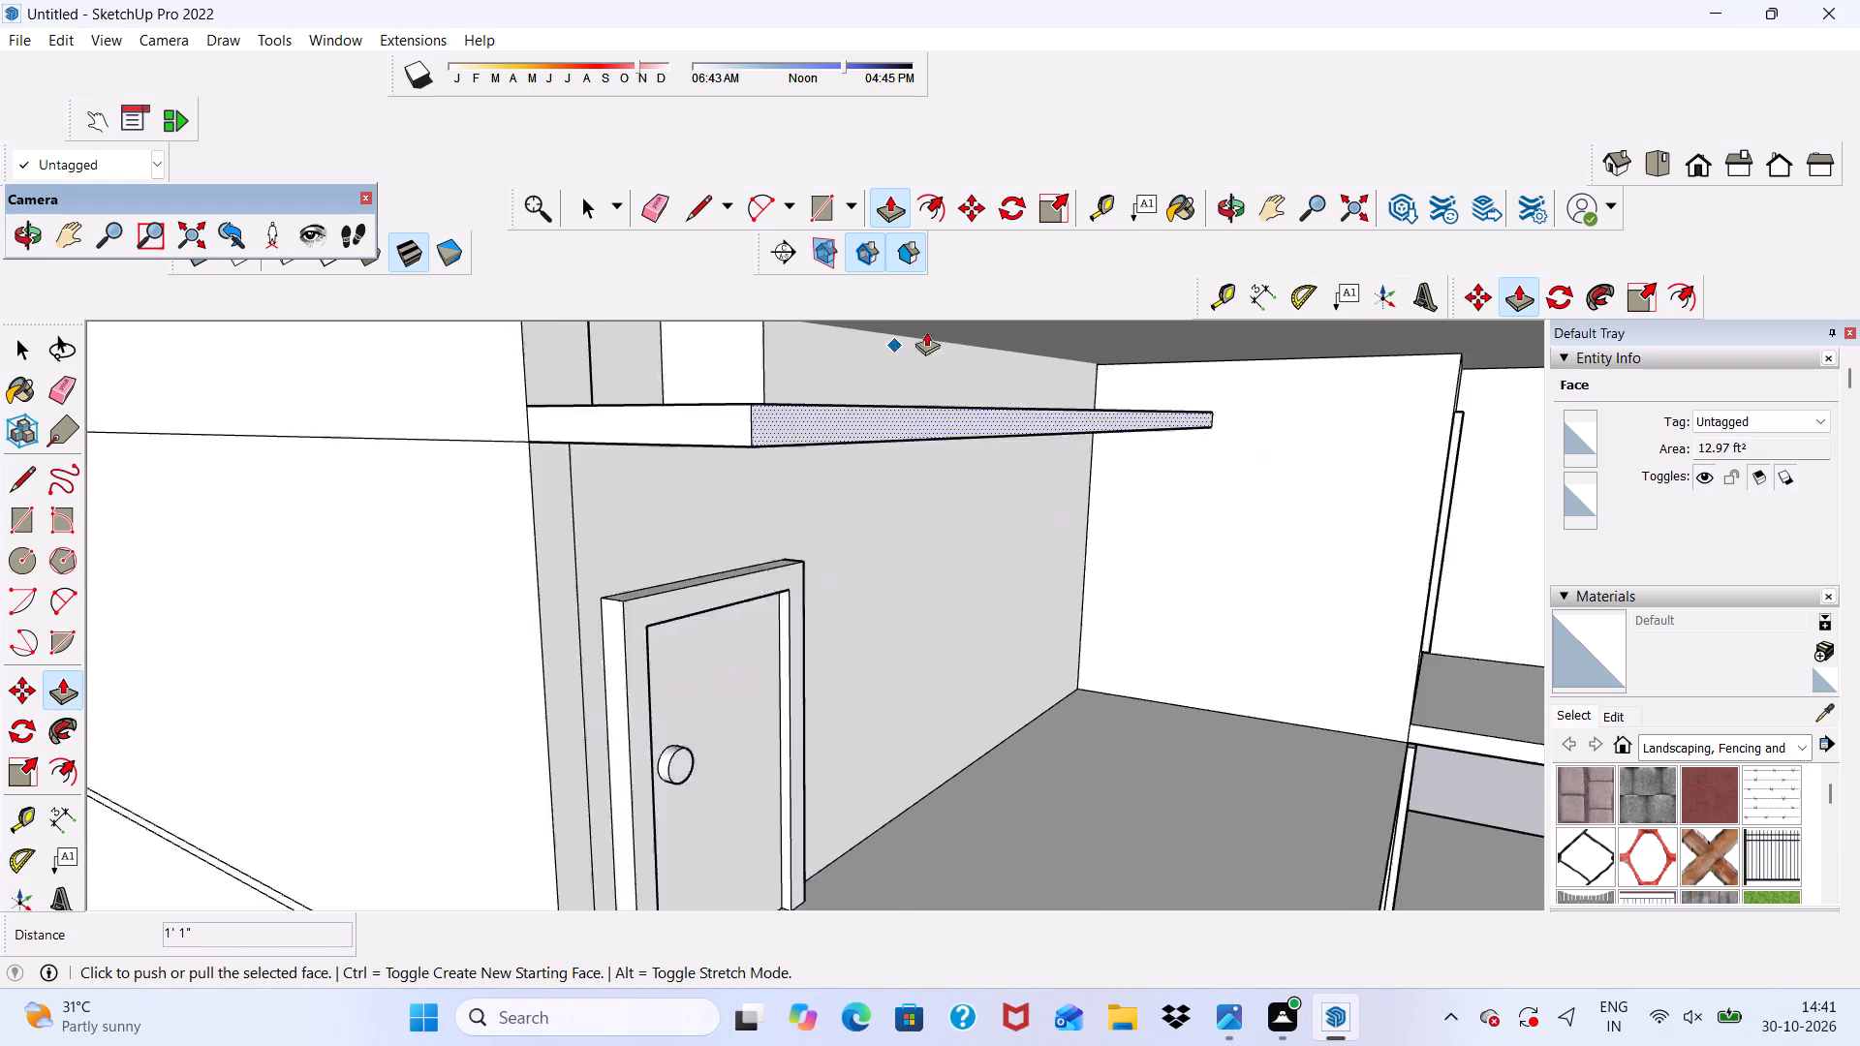
scroll(926, 331, down, 2)
scroll(1332, 293, down, 6)
middle_drag(1285, 405, 1001, 326)
scroll(992, 329, up, 1)
scroll(948, 407, down, 7)
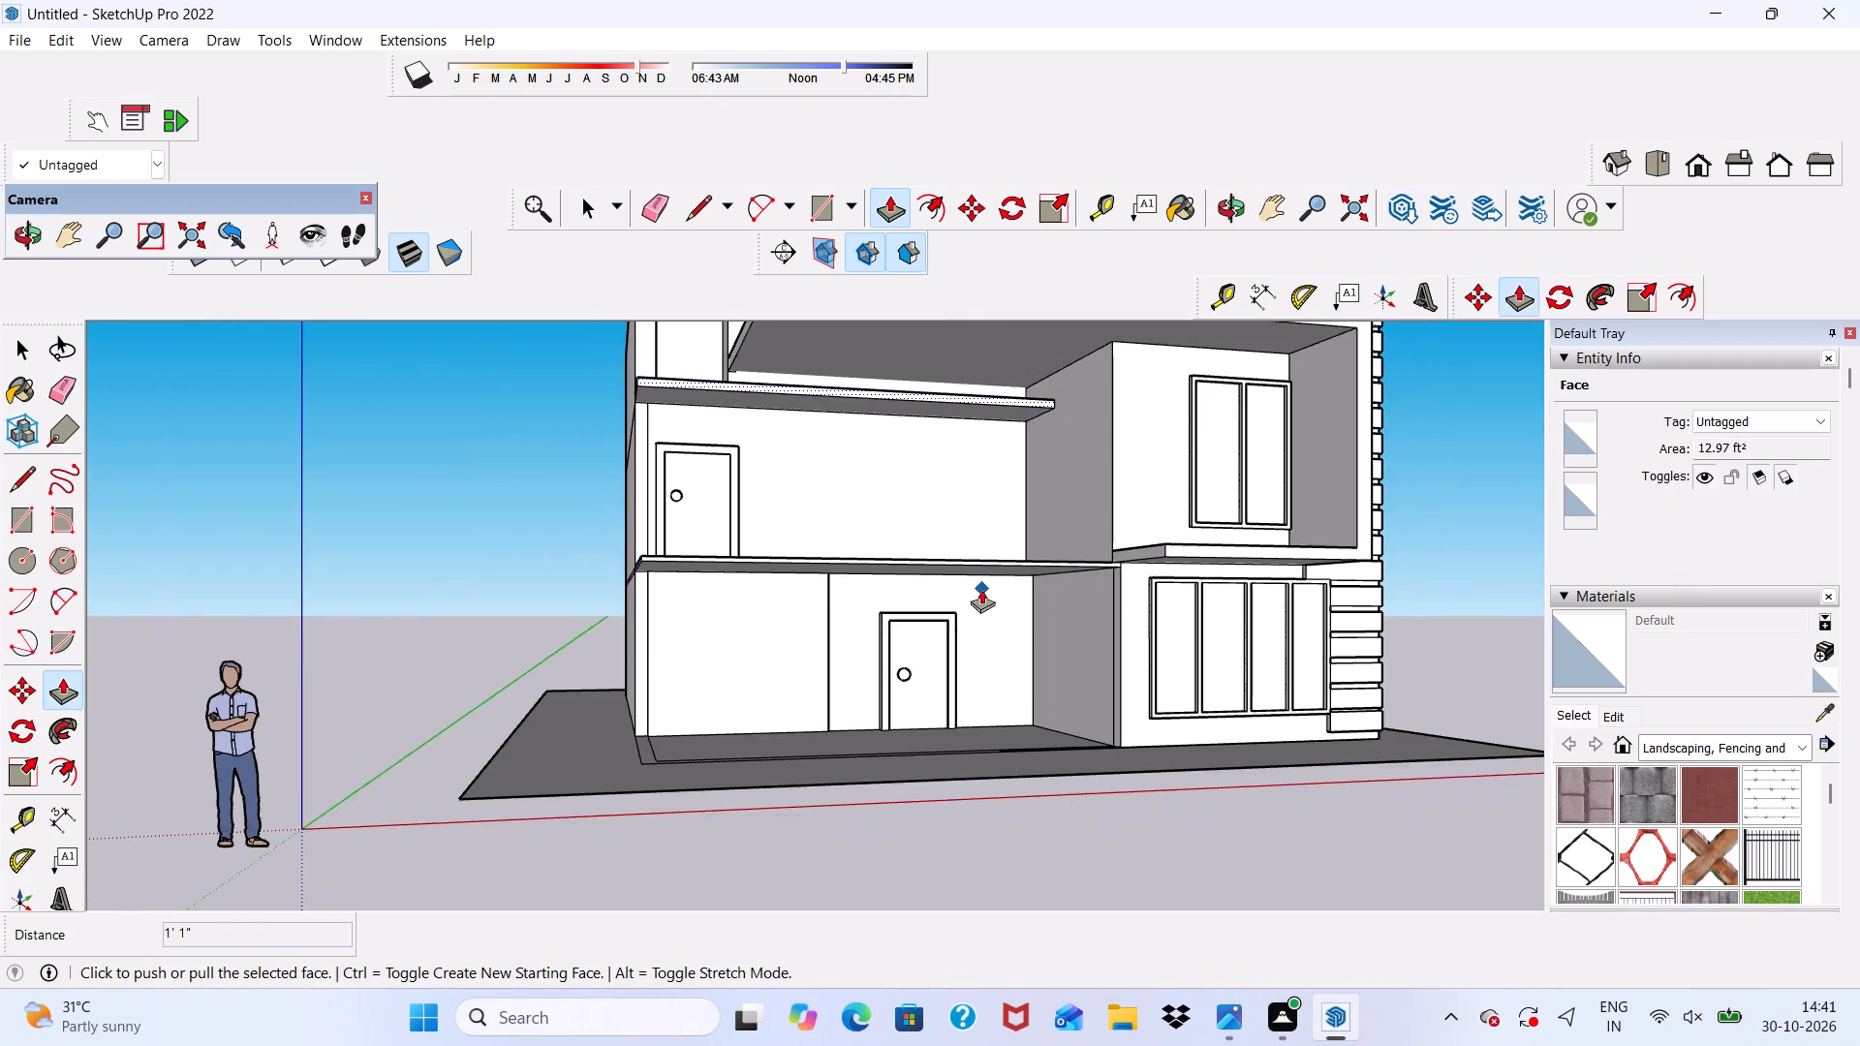
middle_drag(981, 589, 759, 572)
scroll(750, 369, up, 7)
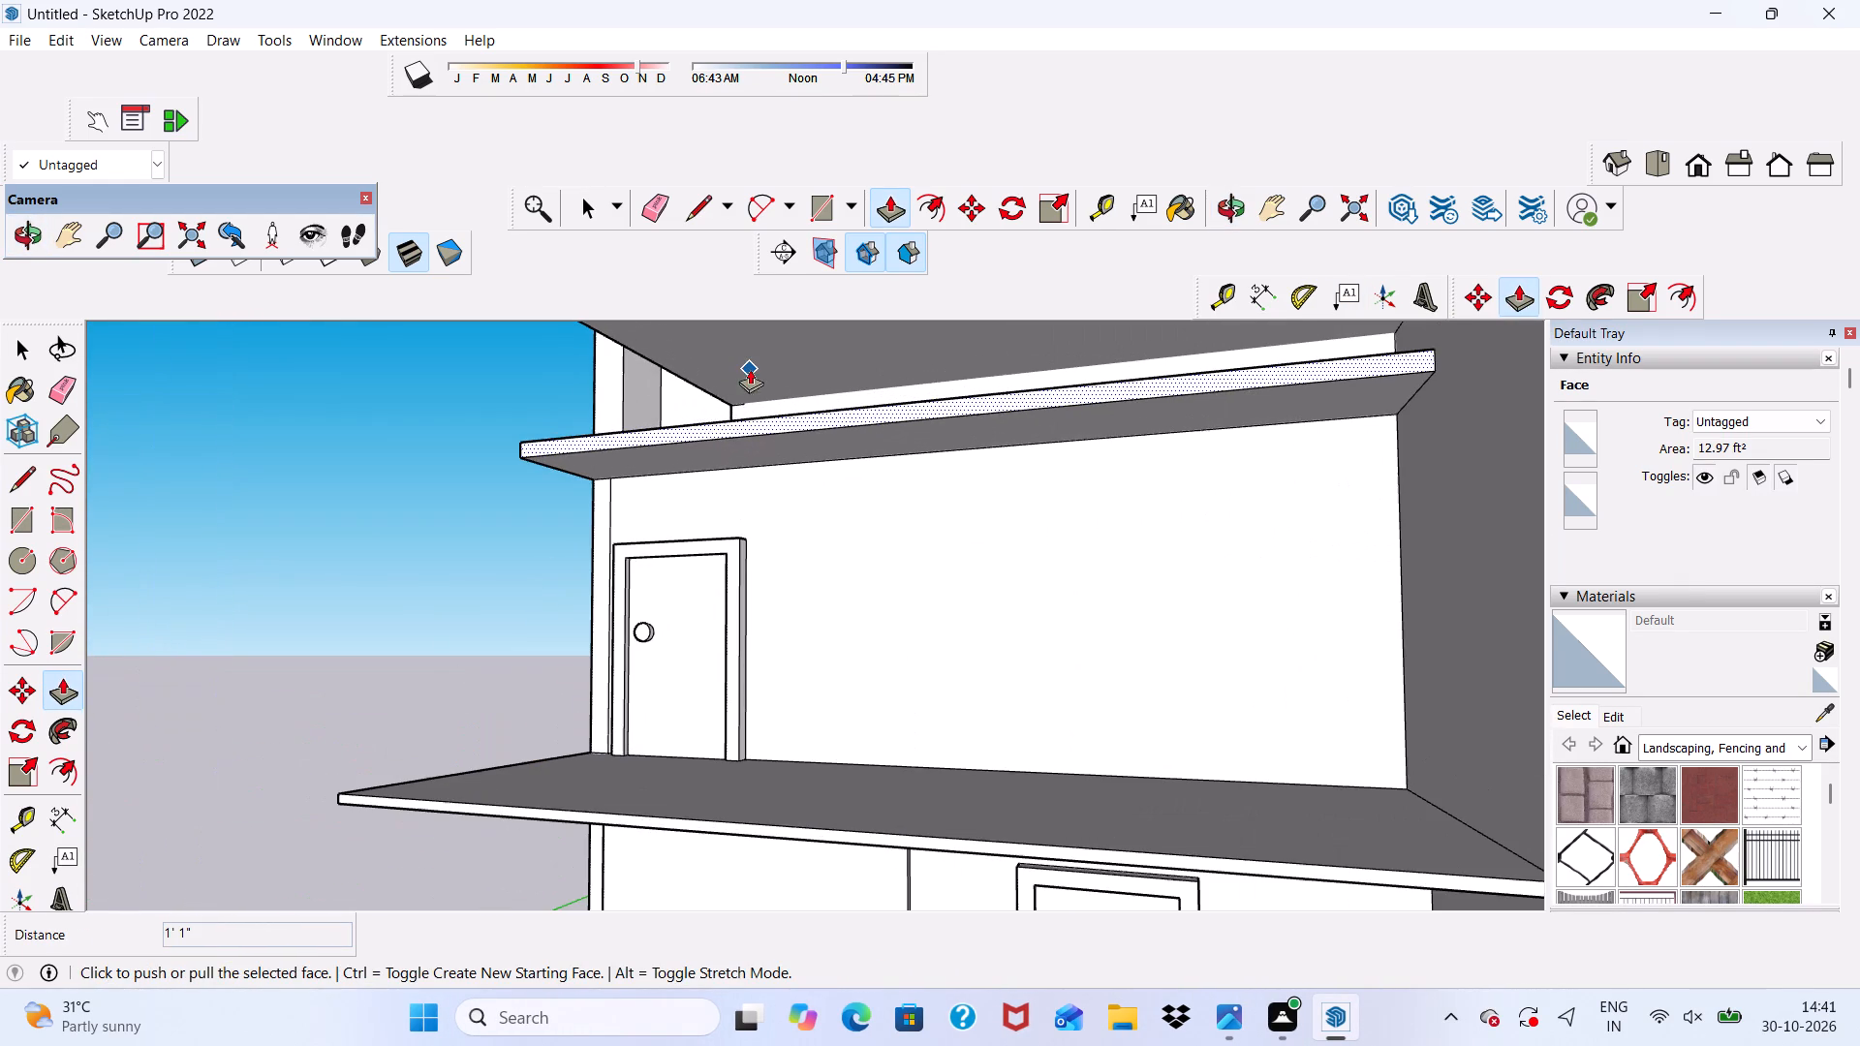
click(697, 419)
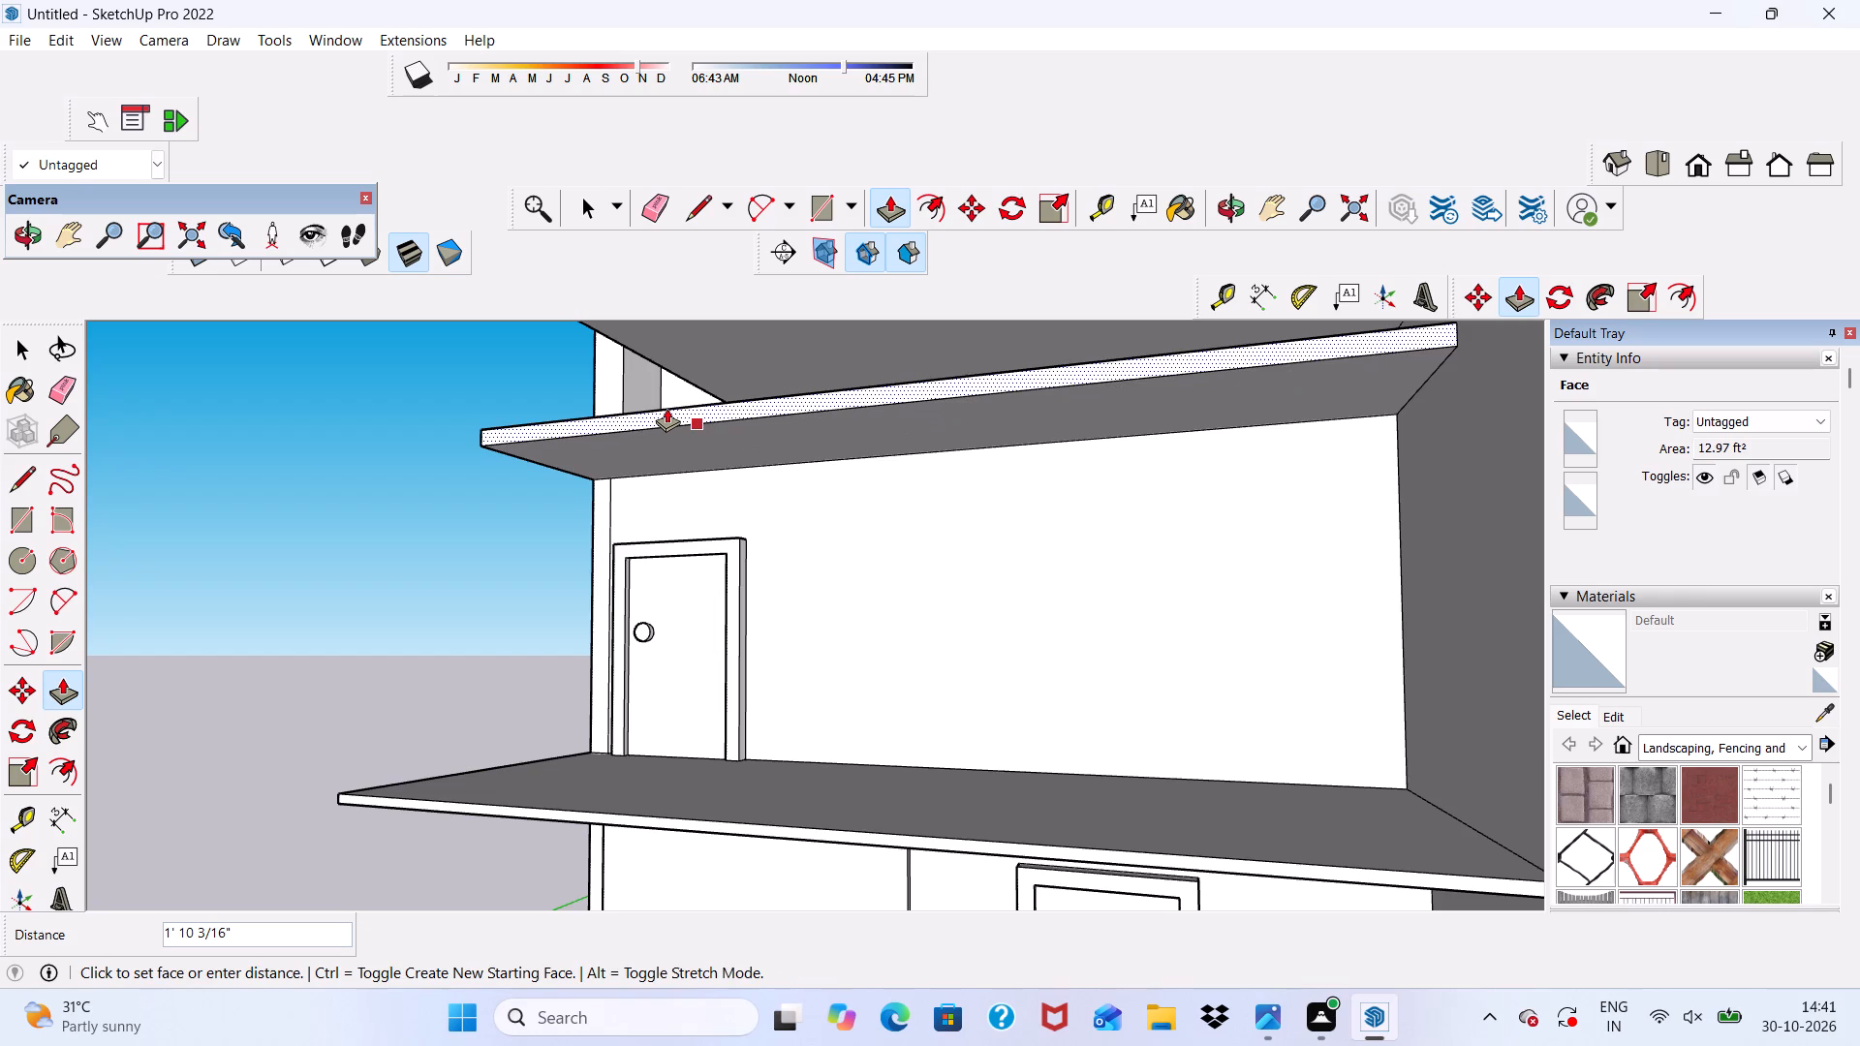
click(666, 408)
Erase the vertical seam line on the wall beside the upper-floor door, beneath the canopy slab.
scroll(622, 433, down, 5)
middle_drag(604, 453, 712, 423)
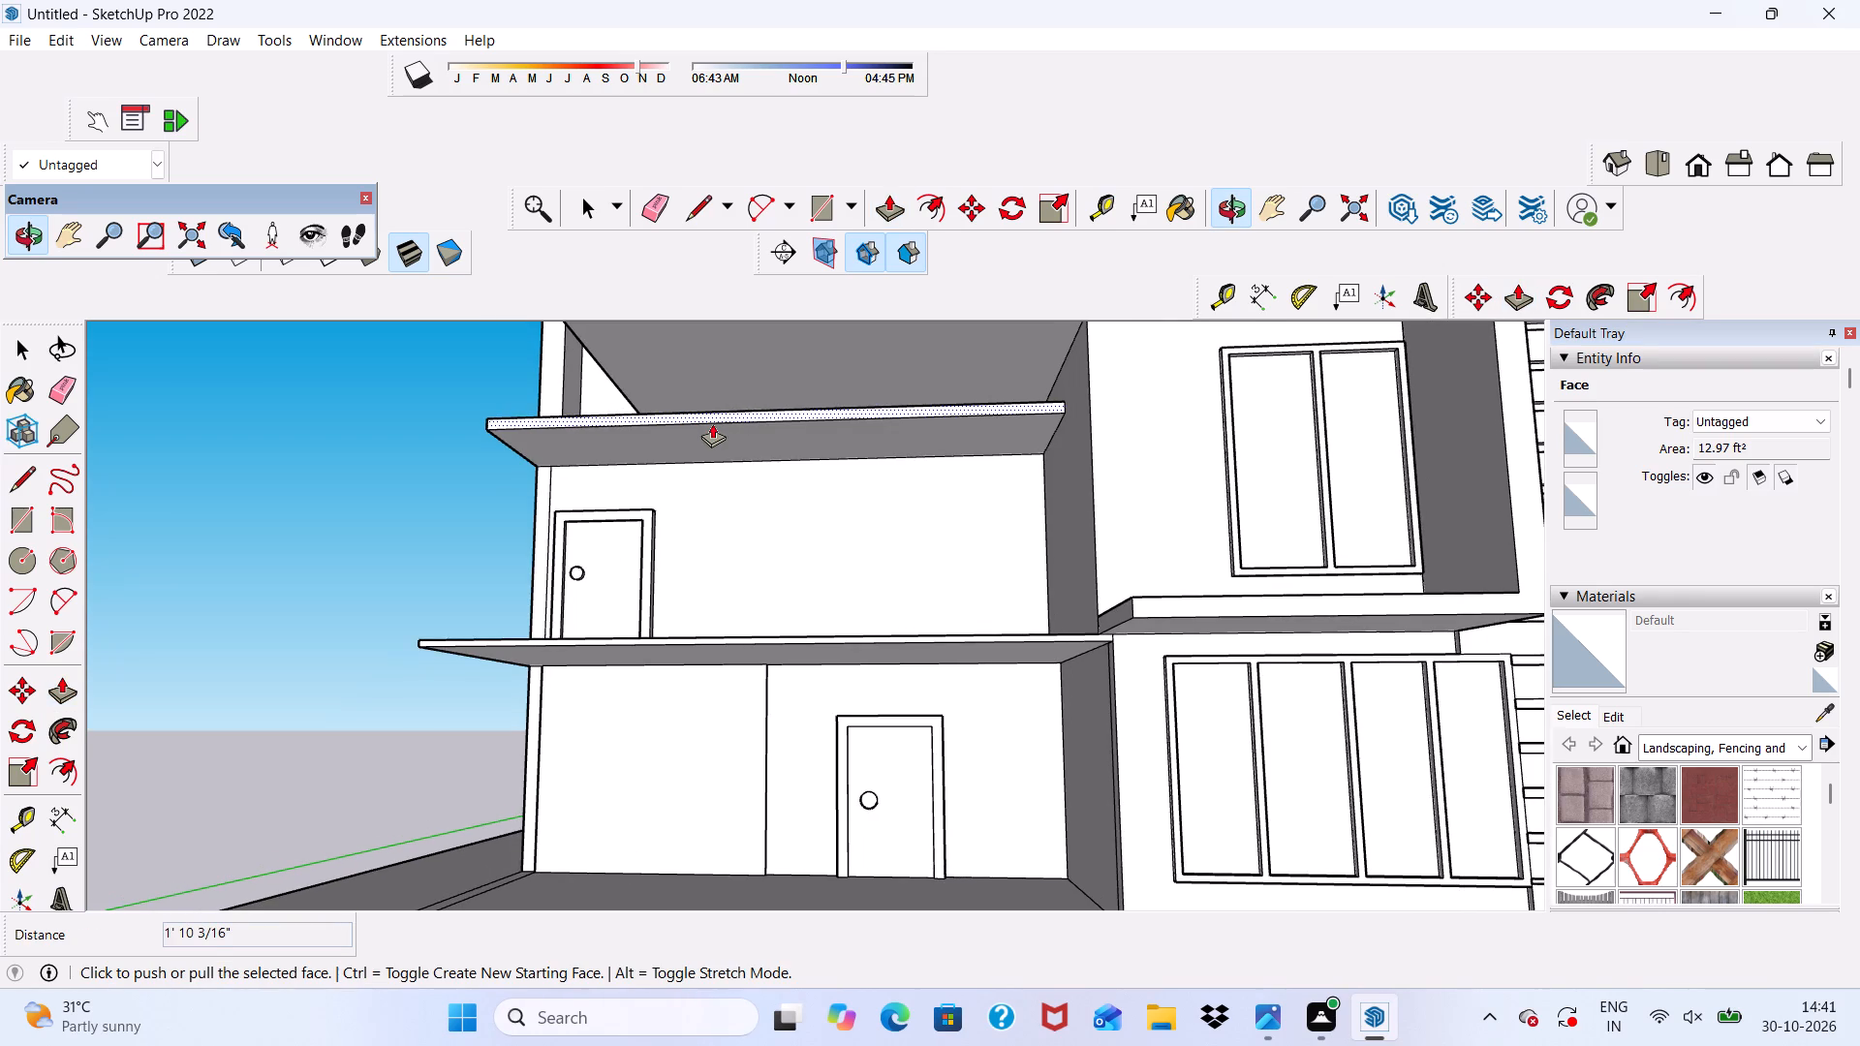
scroll(712, 423, up, 1)
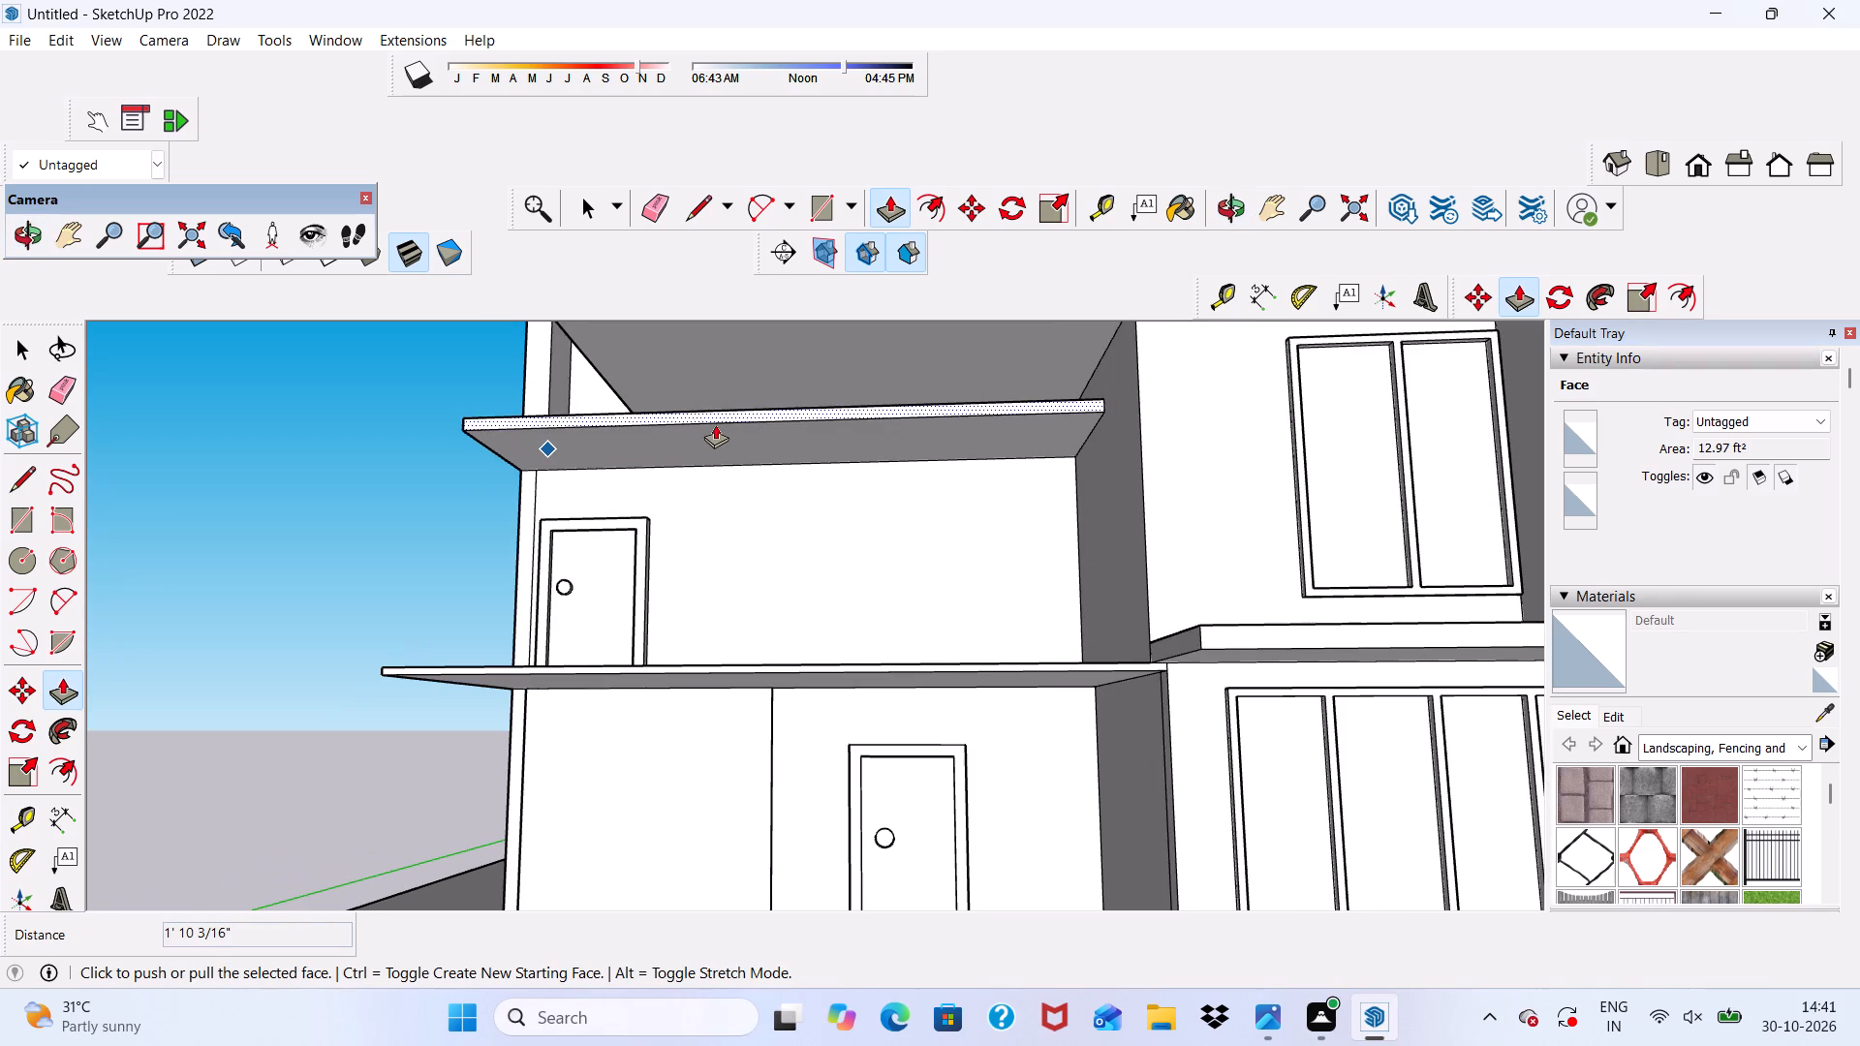
scroll(711, 434, up, 2)
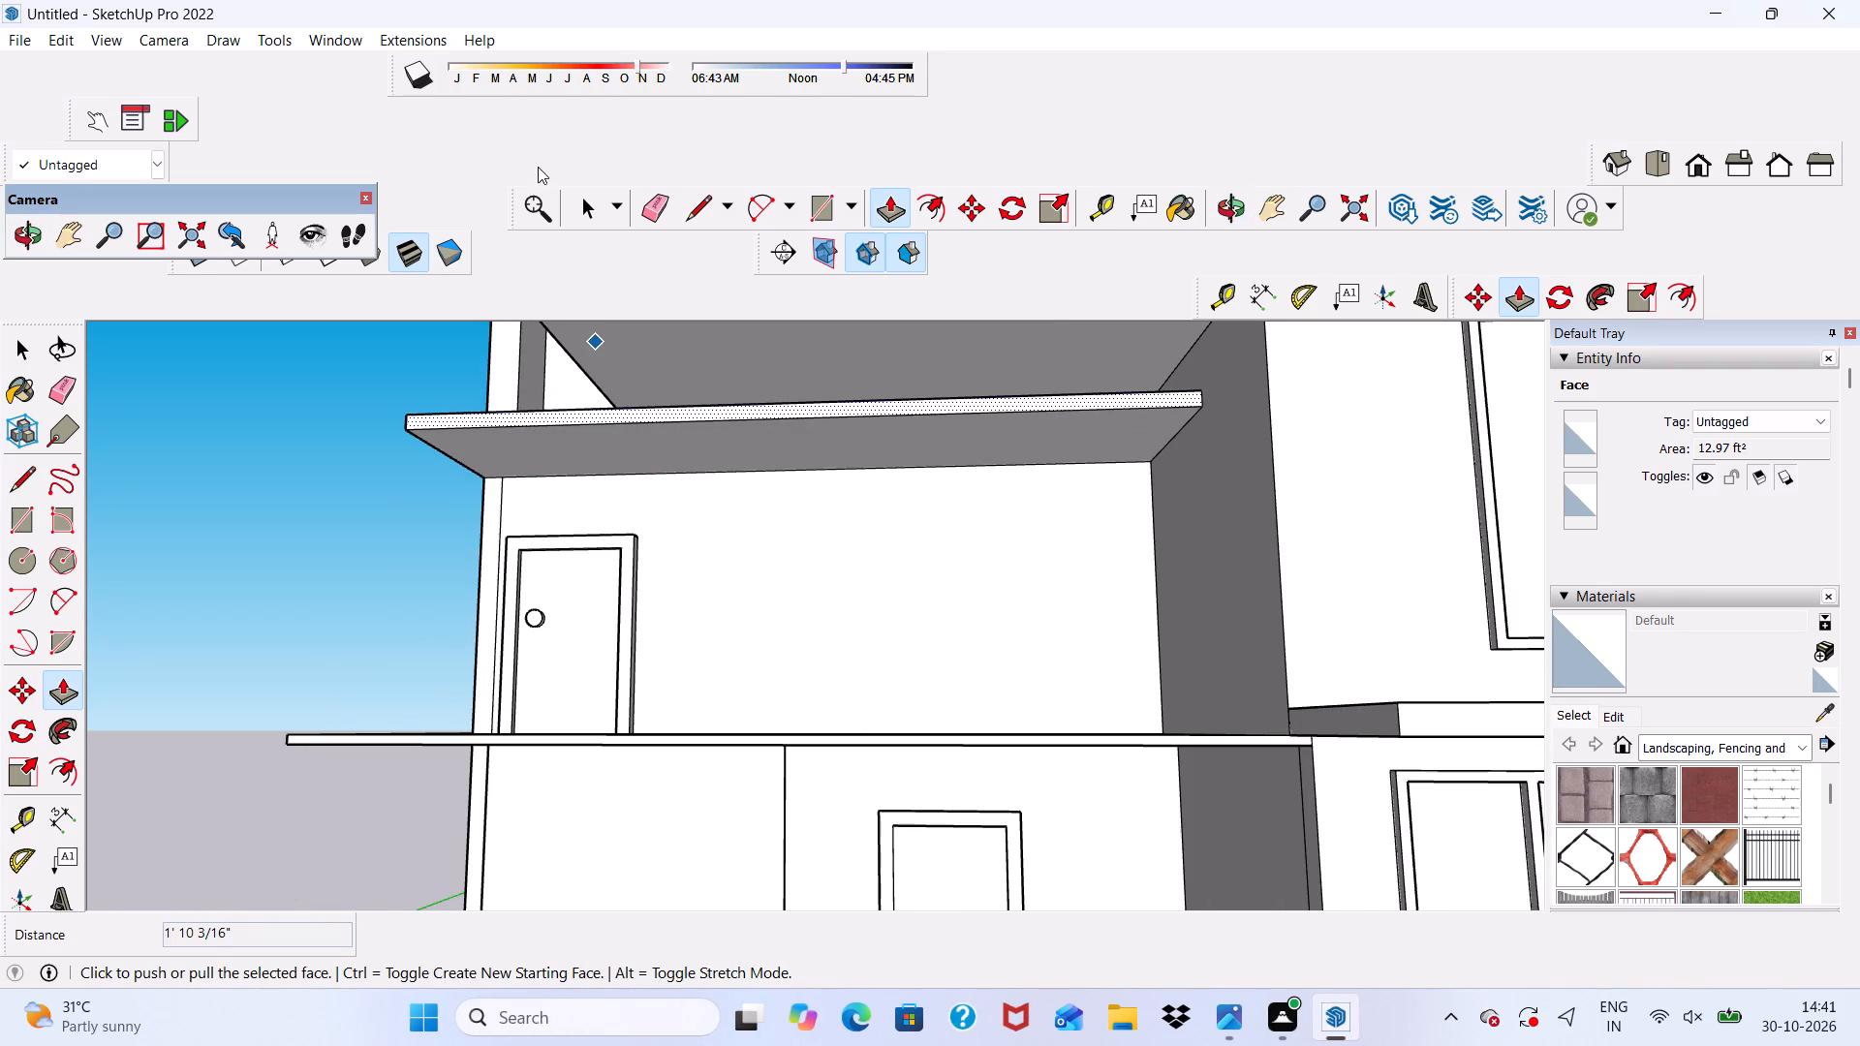
click(642, 208)
scroll(511, 482, up, 6)
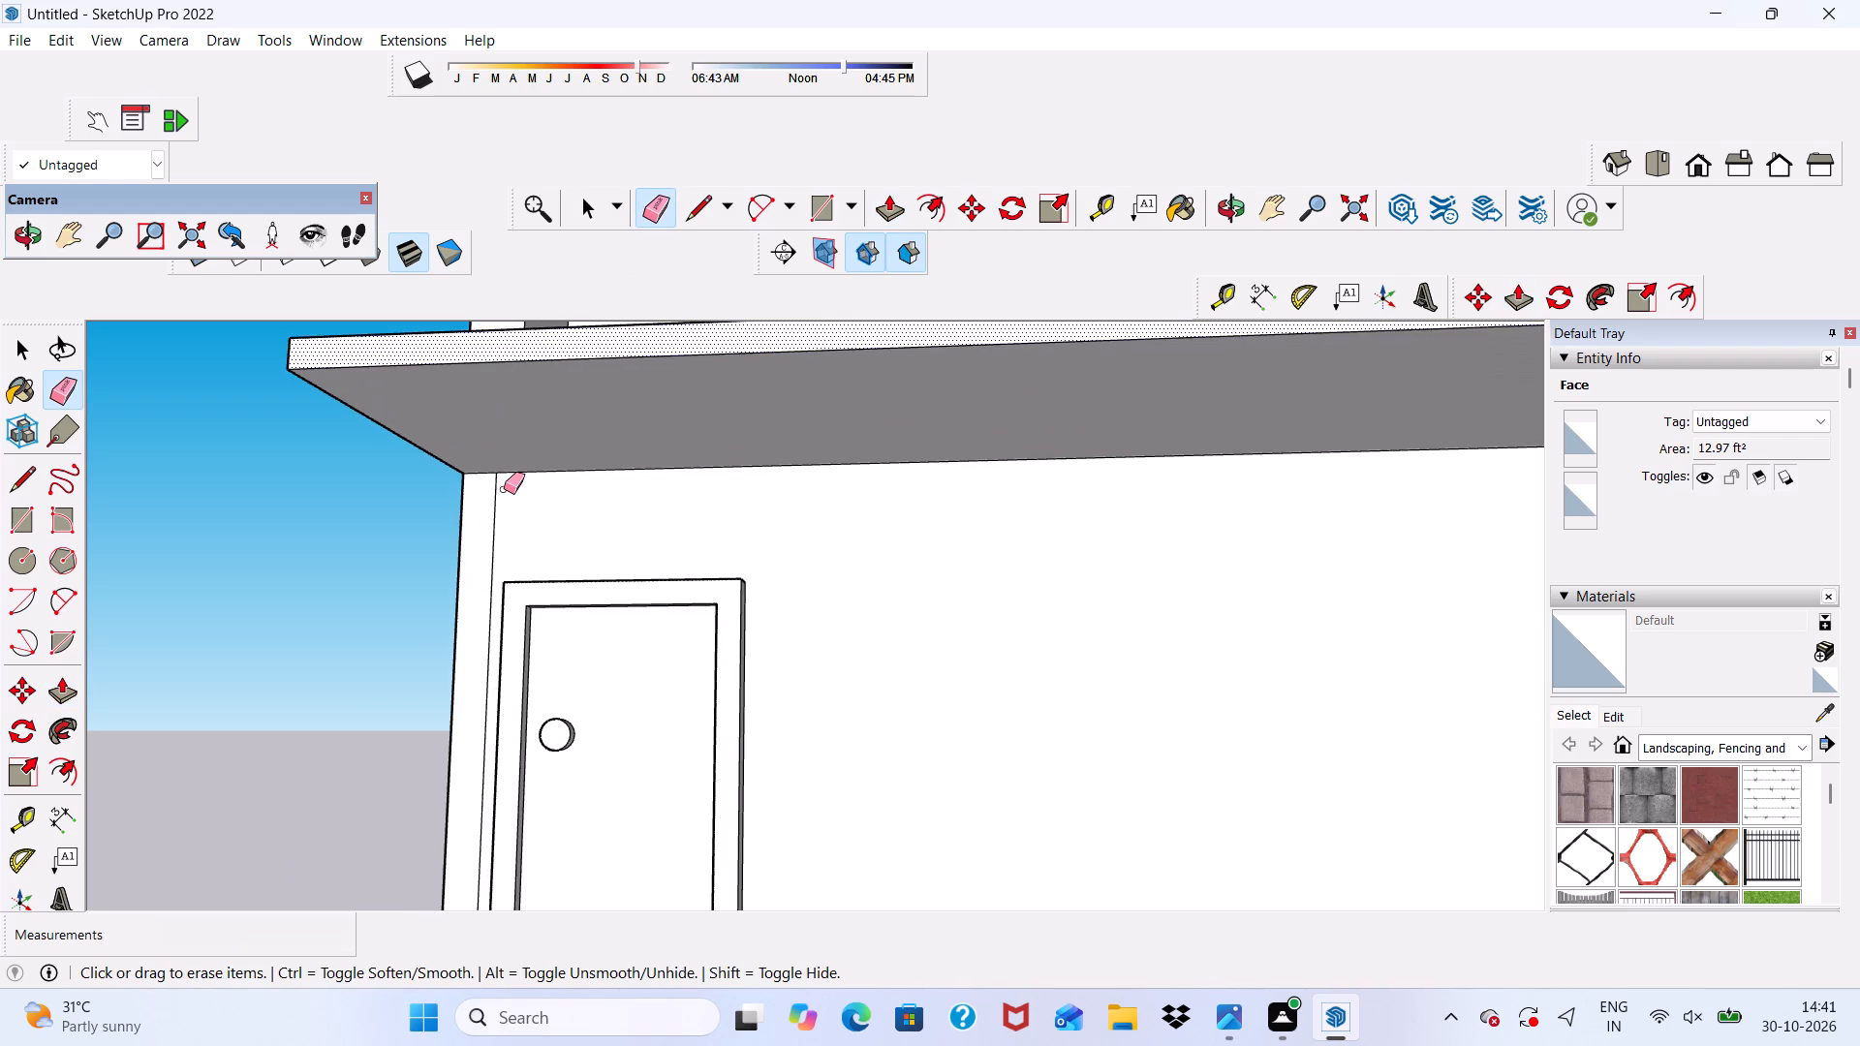
drag(504, 497, 481, 538)
scroll(497, 508, down, 6)
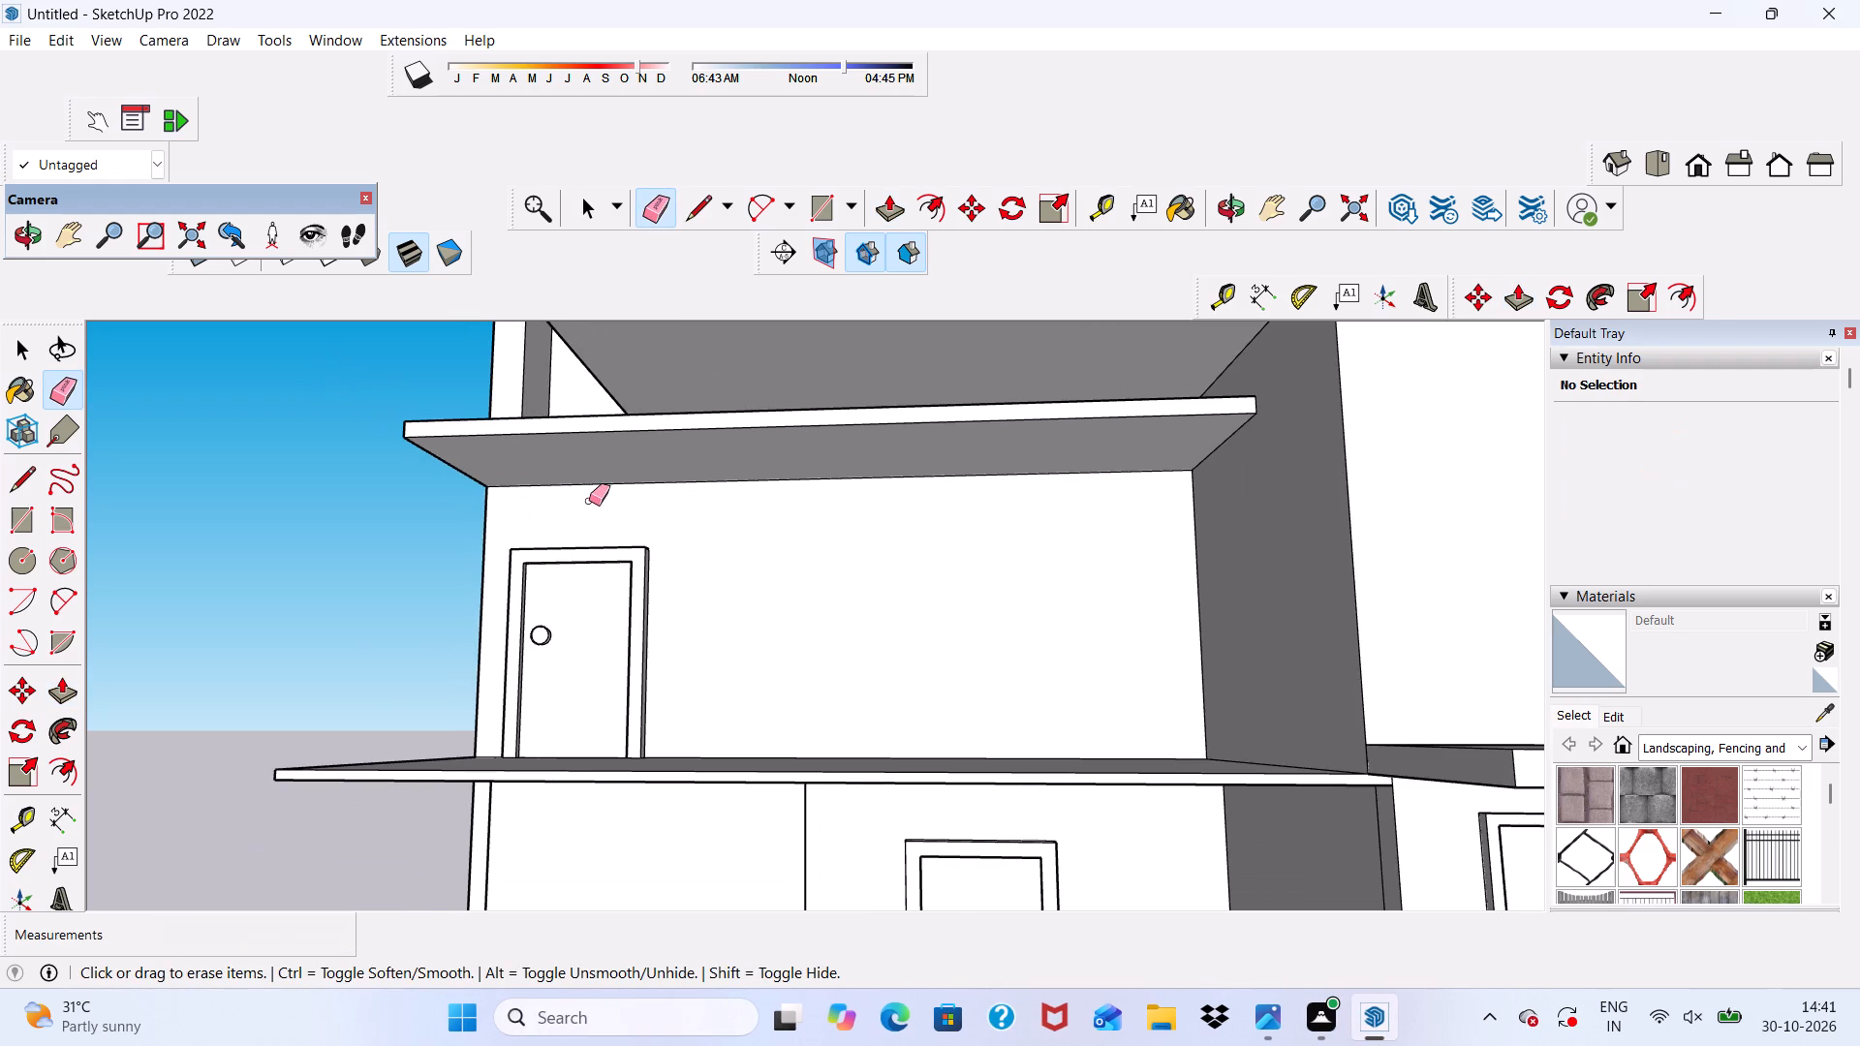
Examine the whole front facade from several angles, including the extended canopy, balcony and siding block.
scroll(589, 501, up, 8)
scroll(589, 475, down, 14)
middle_drag(642, 502, 513, 588)
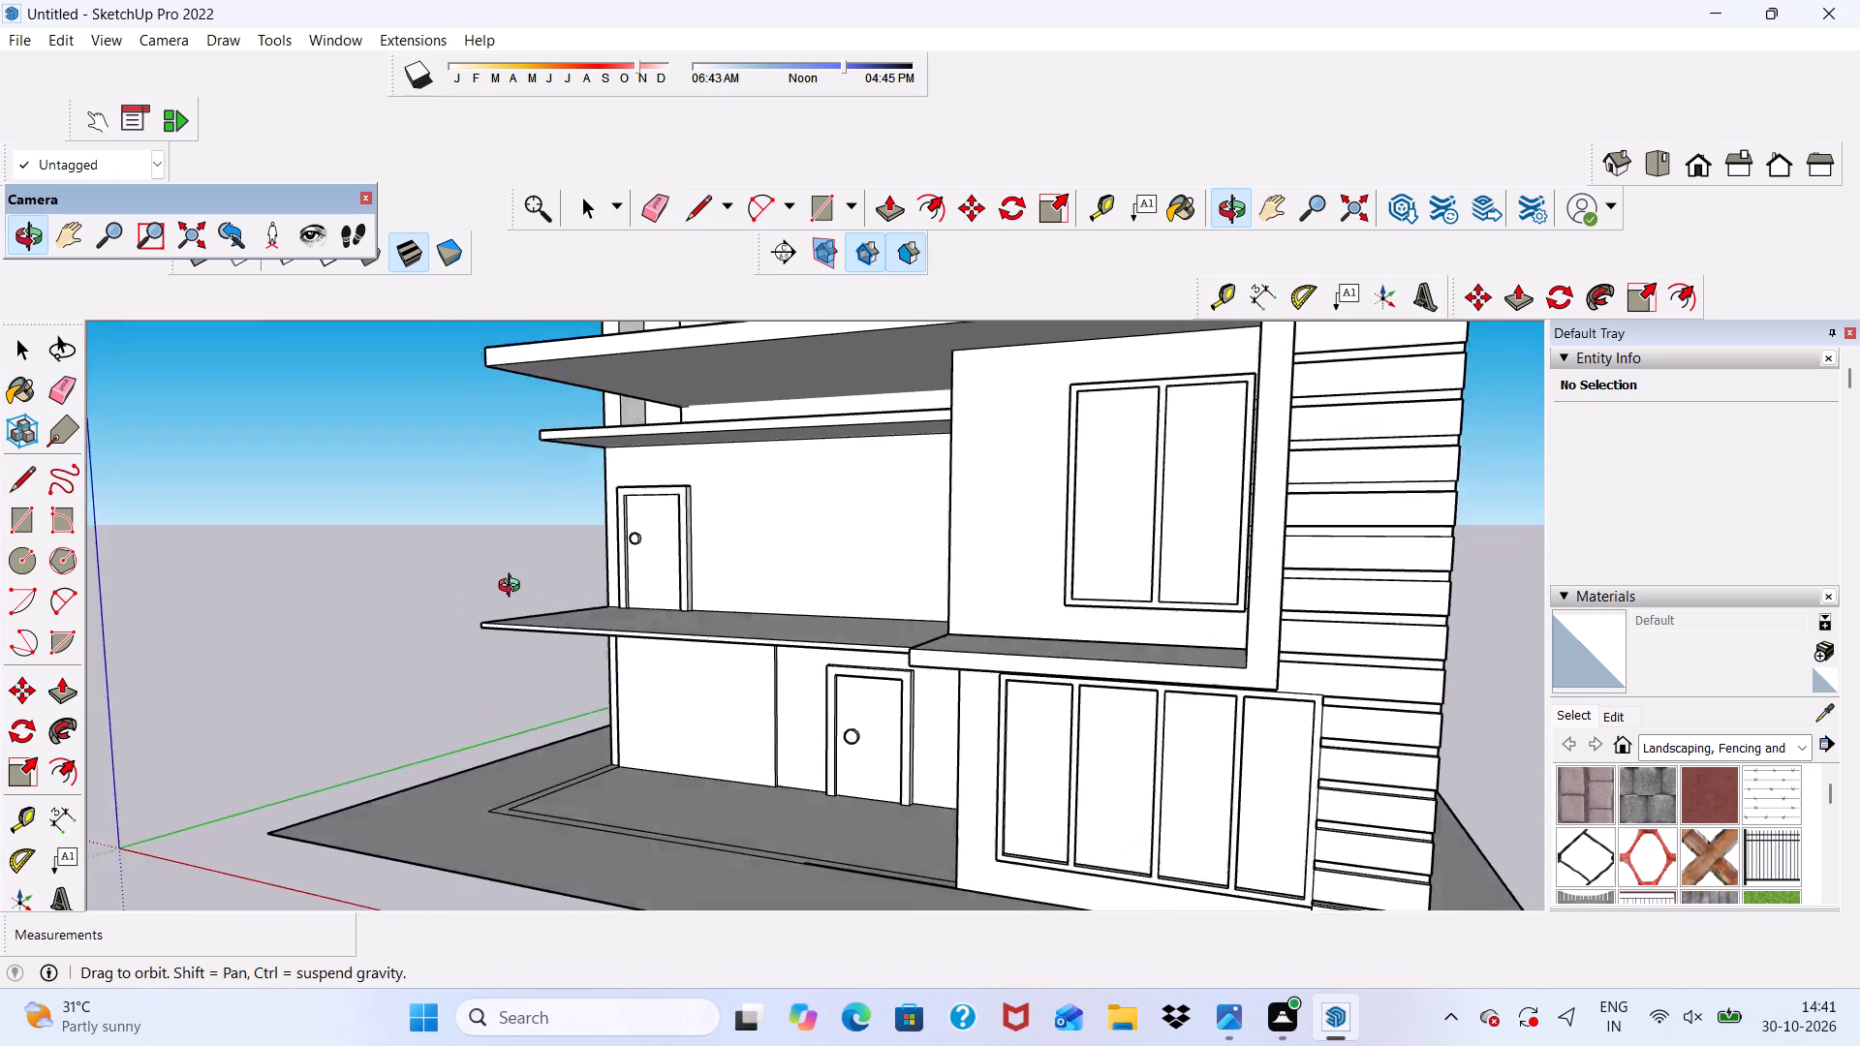
middle_drag(513, 588, 724, 629)
scroll(720, 593, up, 1)
scroll(723, 537, down, 7)
scroll(820, 648, up, 1)
middle_drag(820, 648, 820, 624)
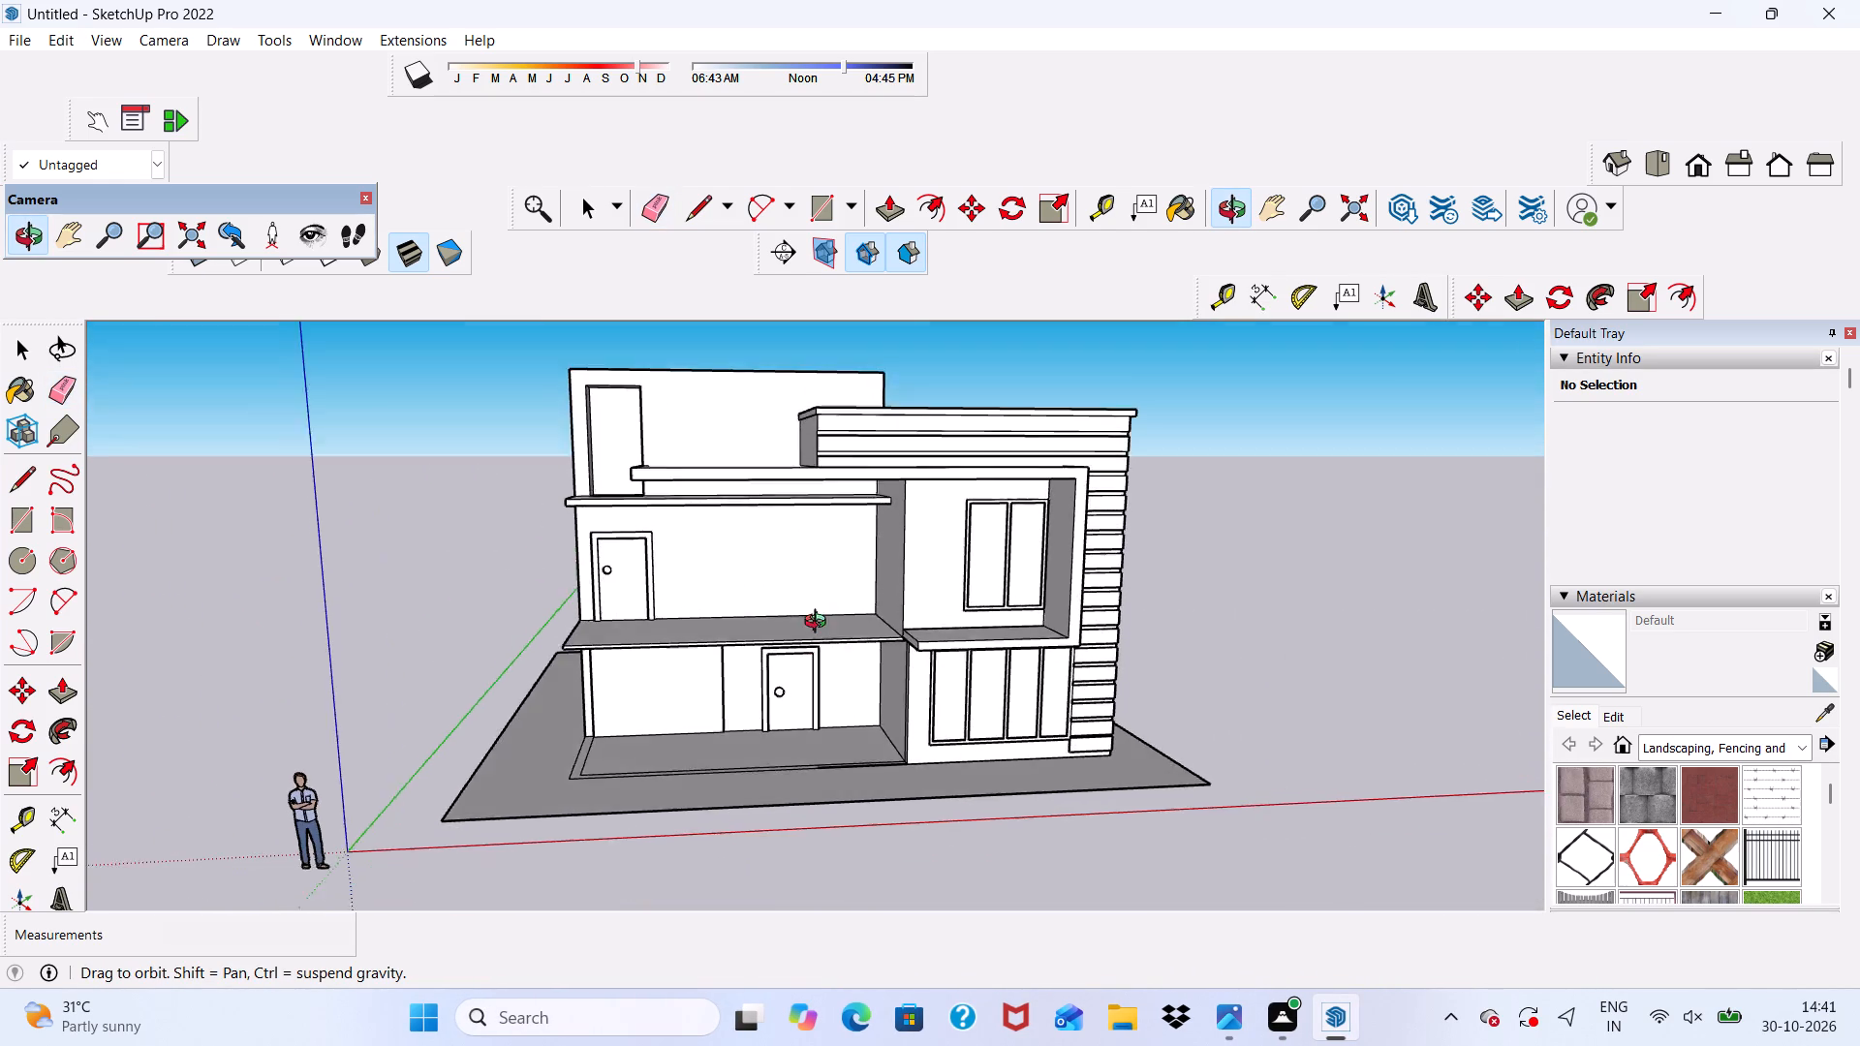
middle_drag(820, 624, 814, 600)
scroll(813, 596, up, 6)
scroll(813, 596, down, 8)
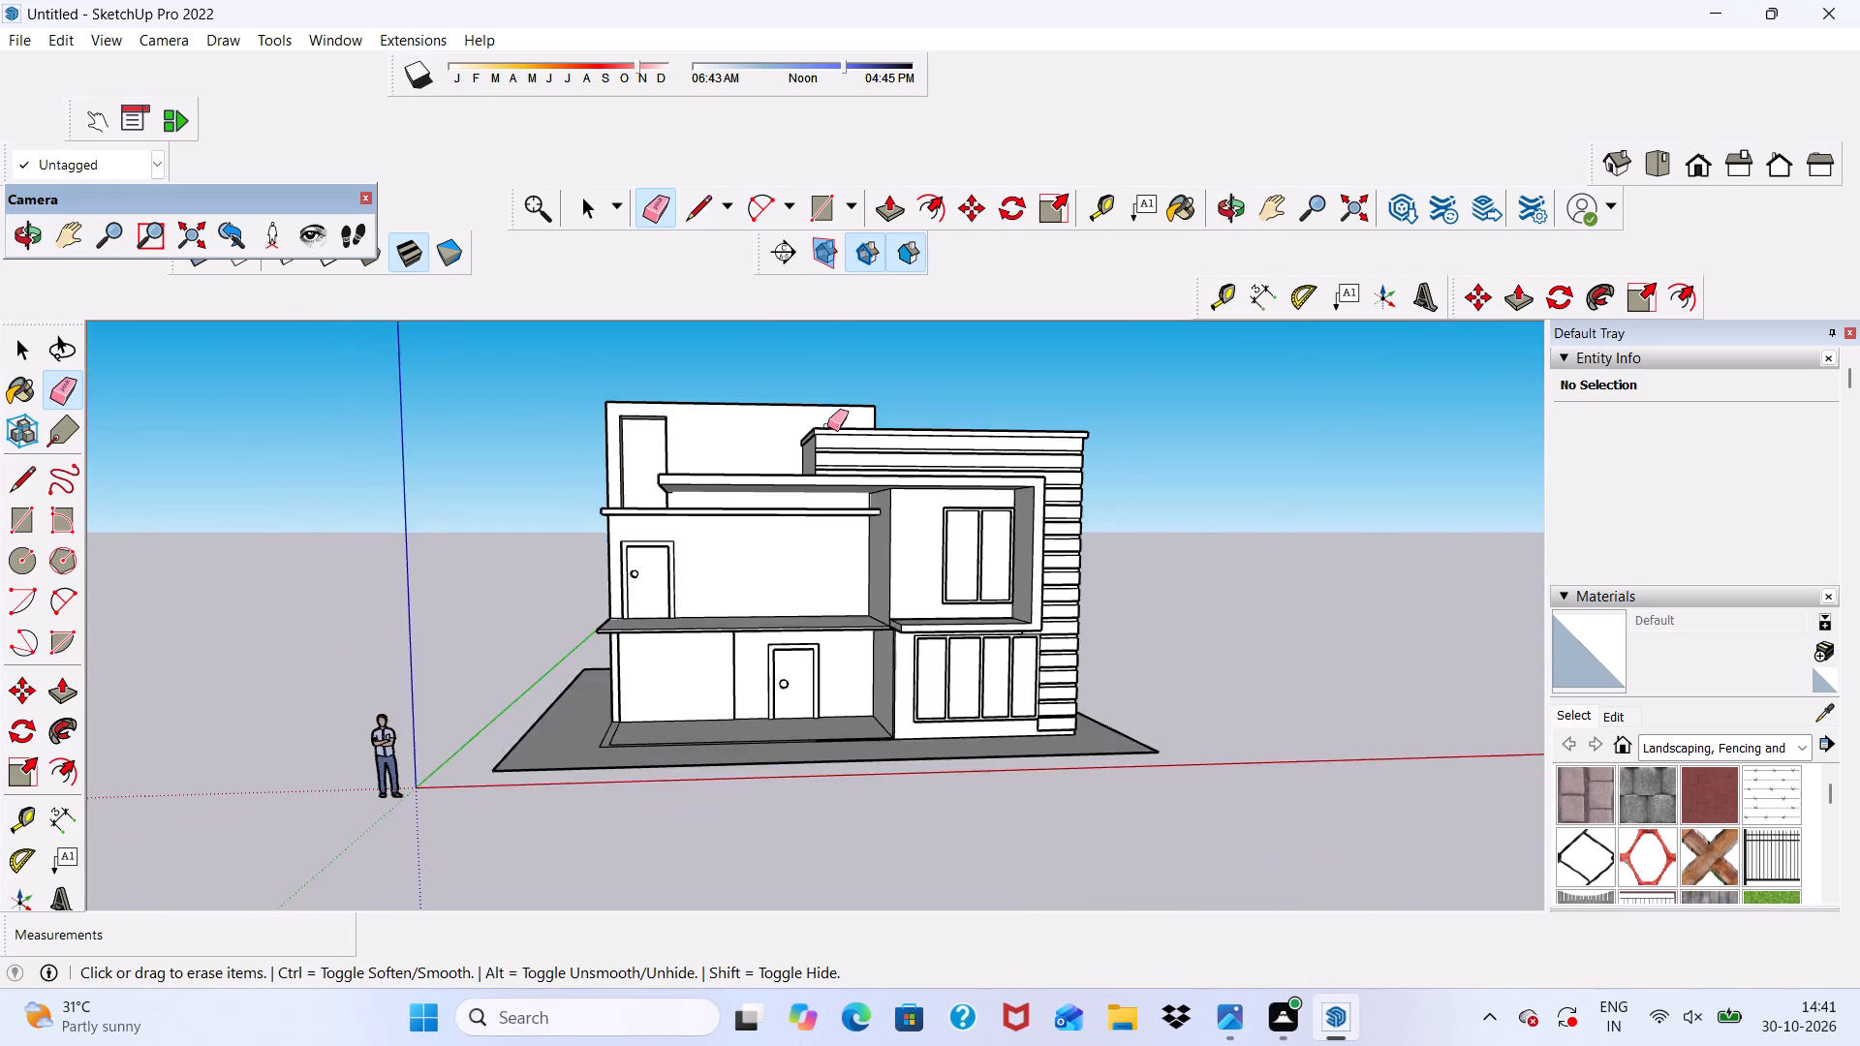
scroll(779, 350, up, 6)
scroll(1070, 450, down, 4)
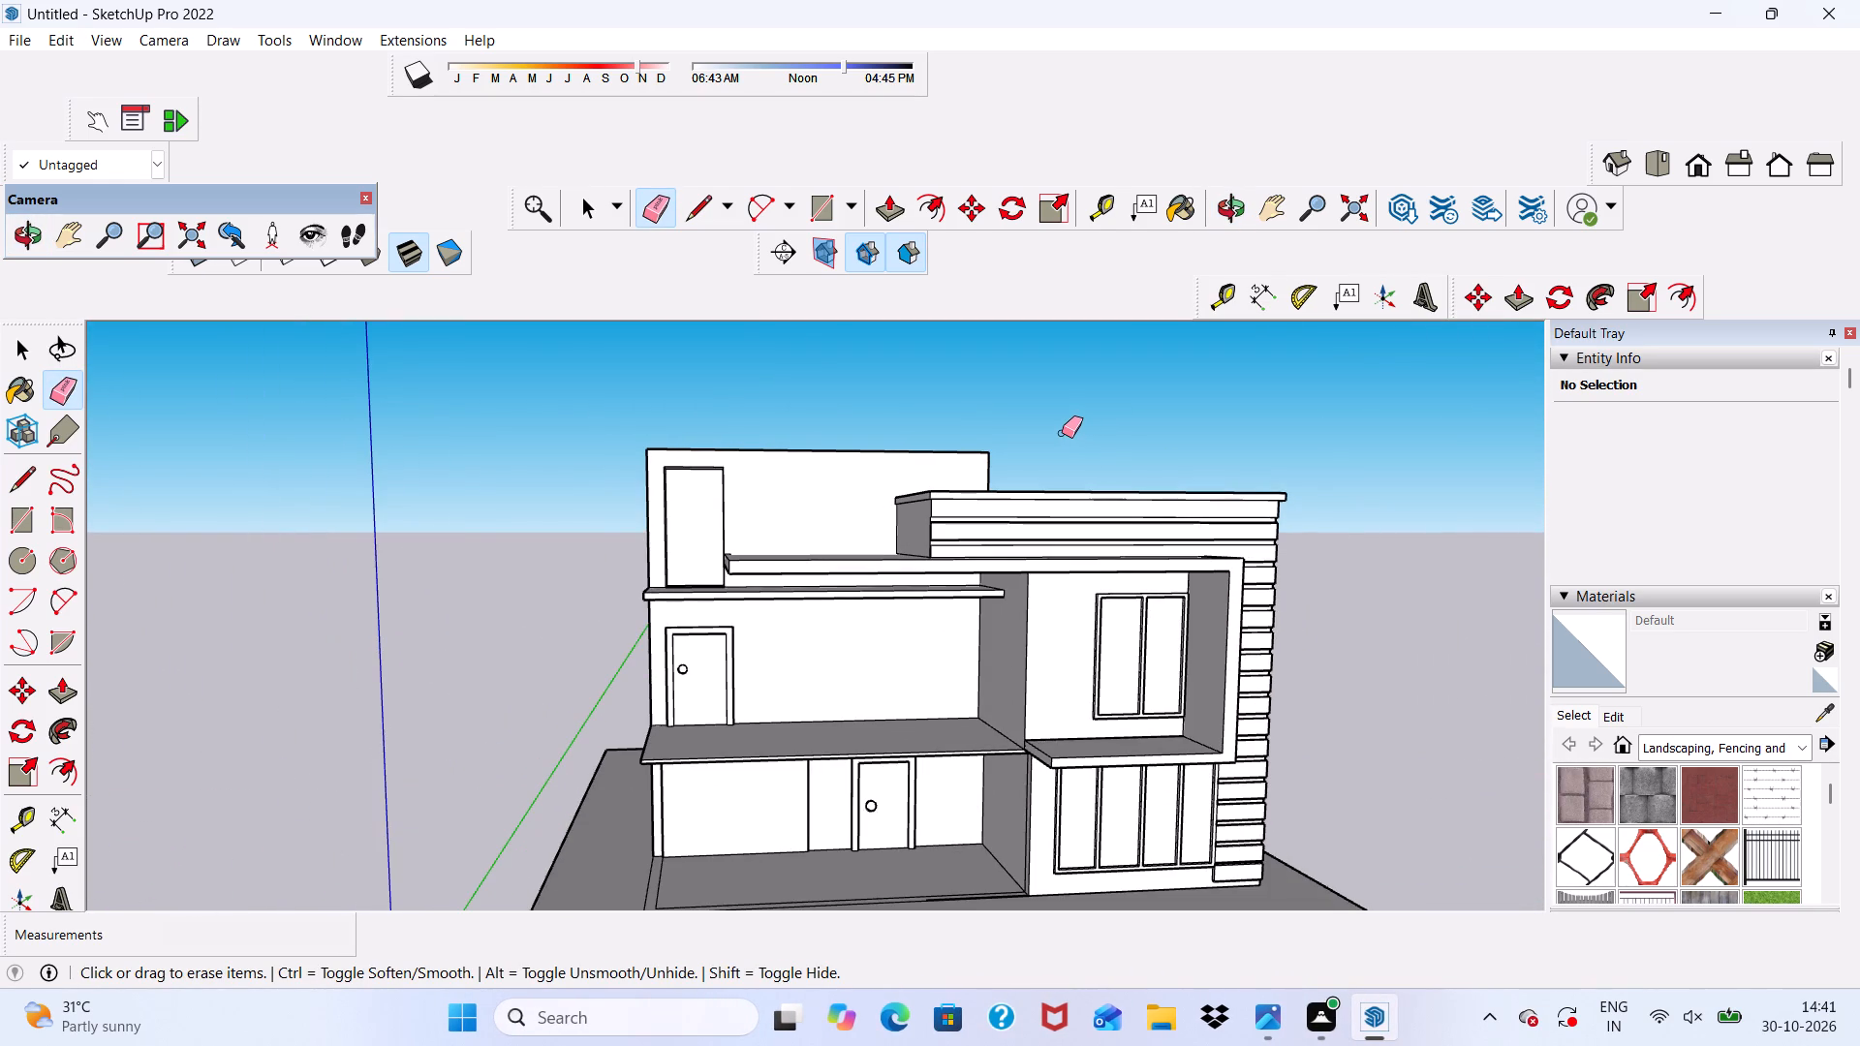
middle_drag(1062, 433, 1013, 485)
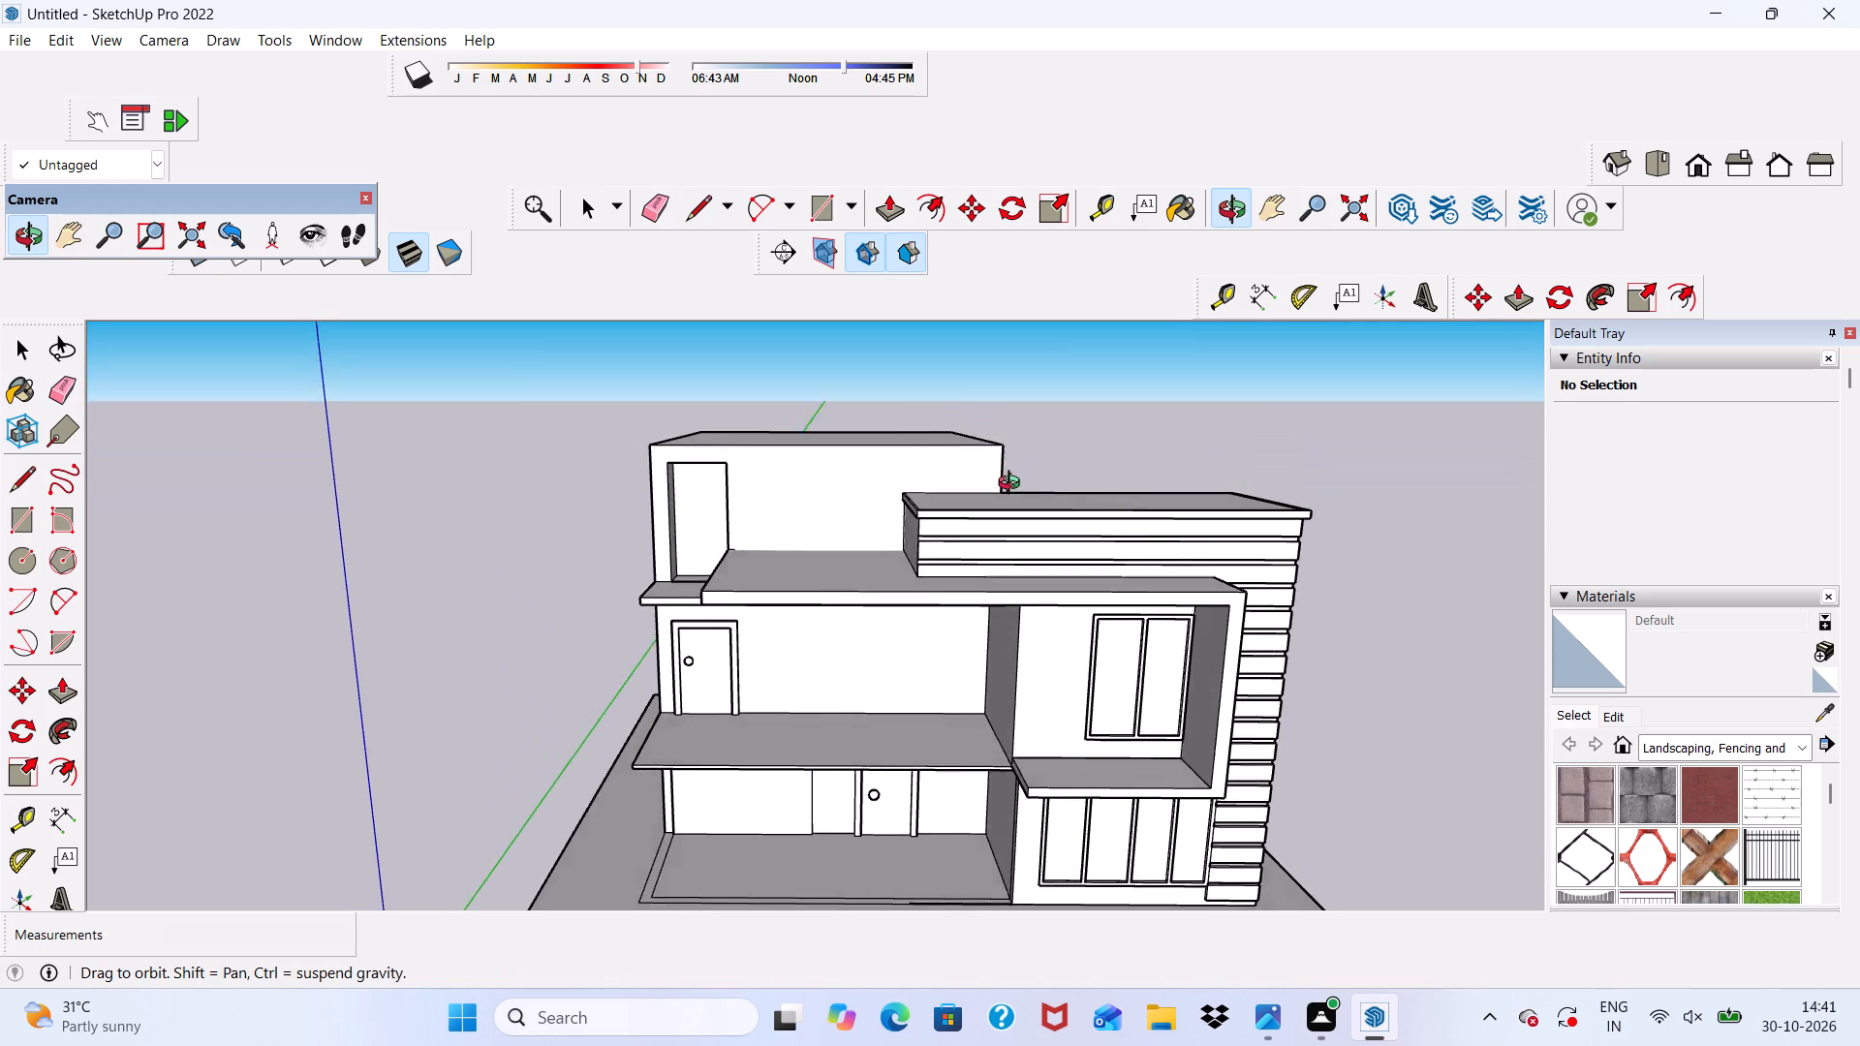
middle_drag(1013, 485, 1002, 406)
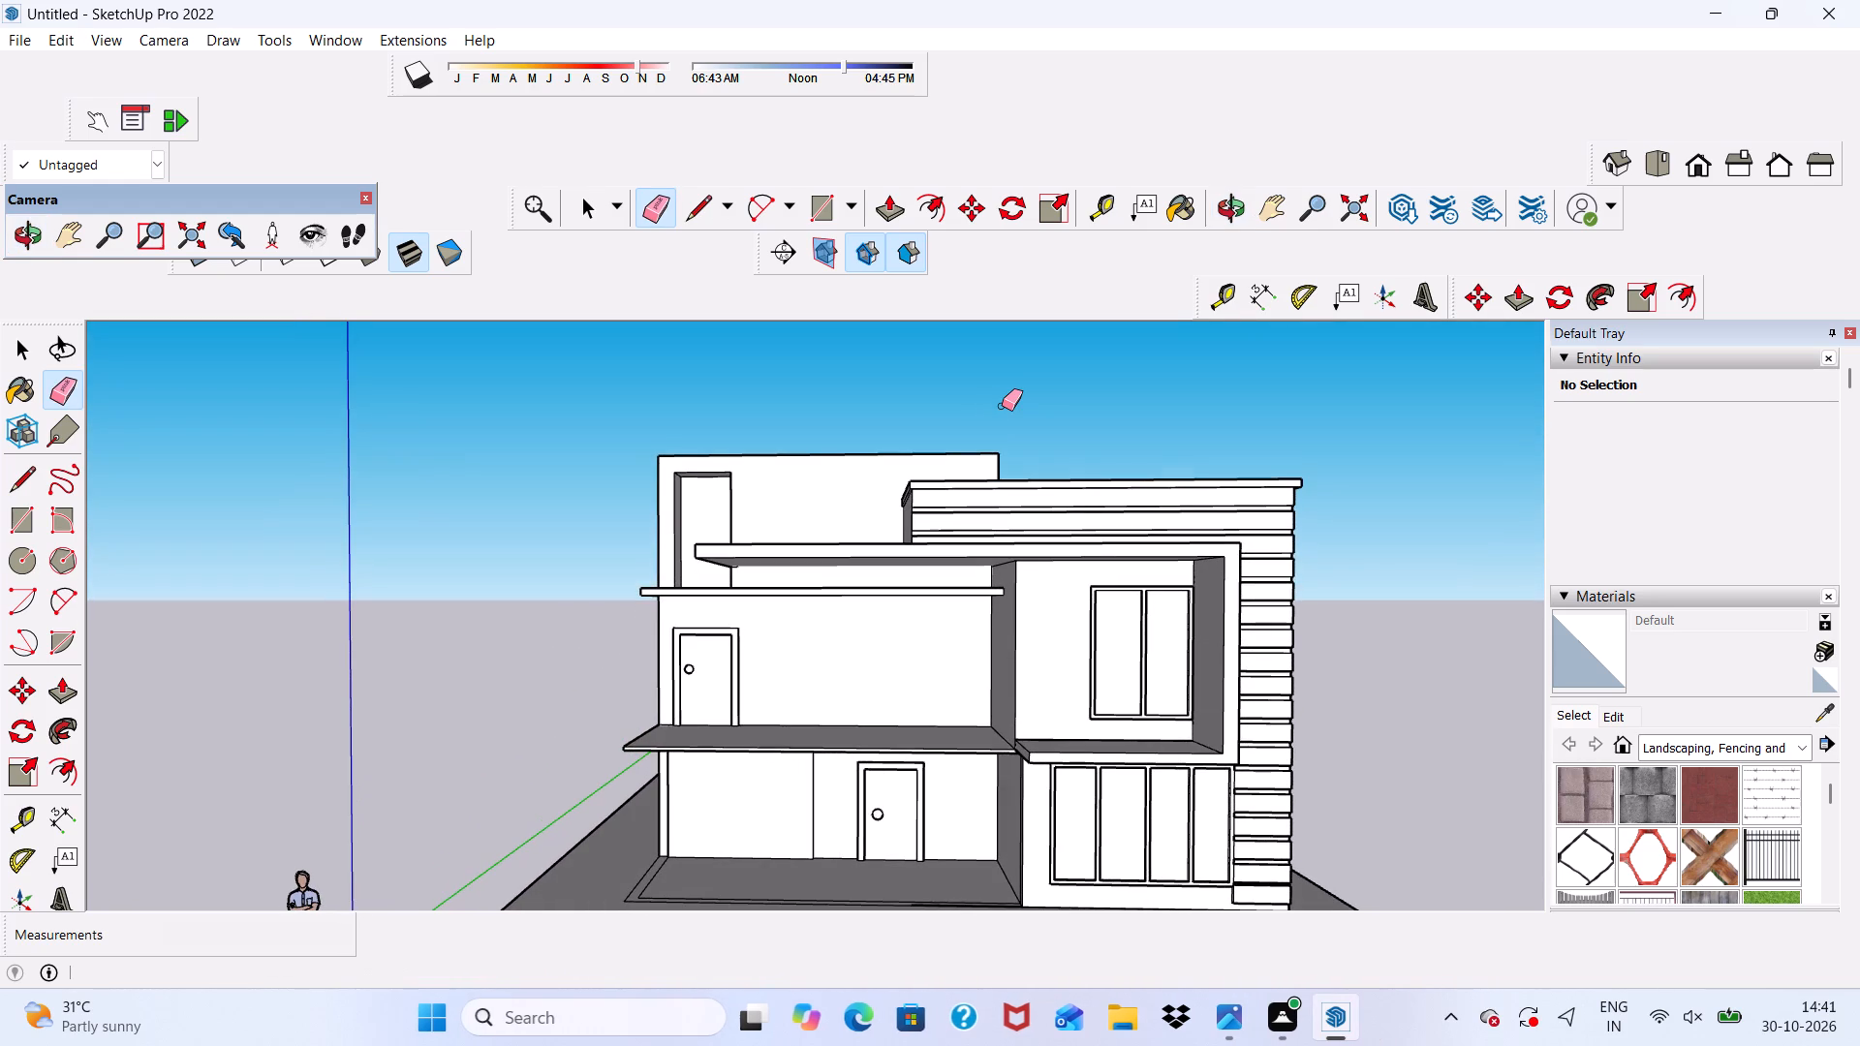
Examine the upper-floor door, the canopy above it and the balcony slab up close from several angles.
key(space)
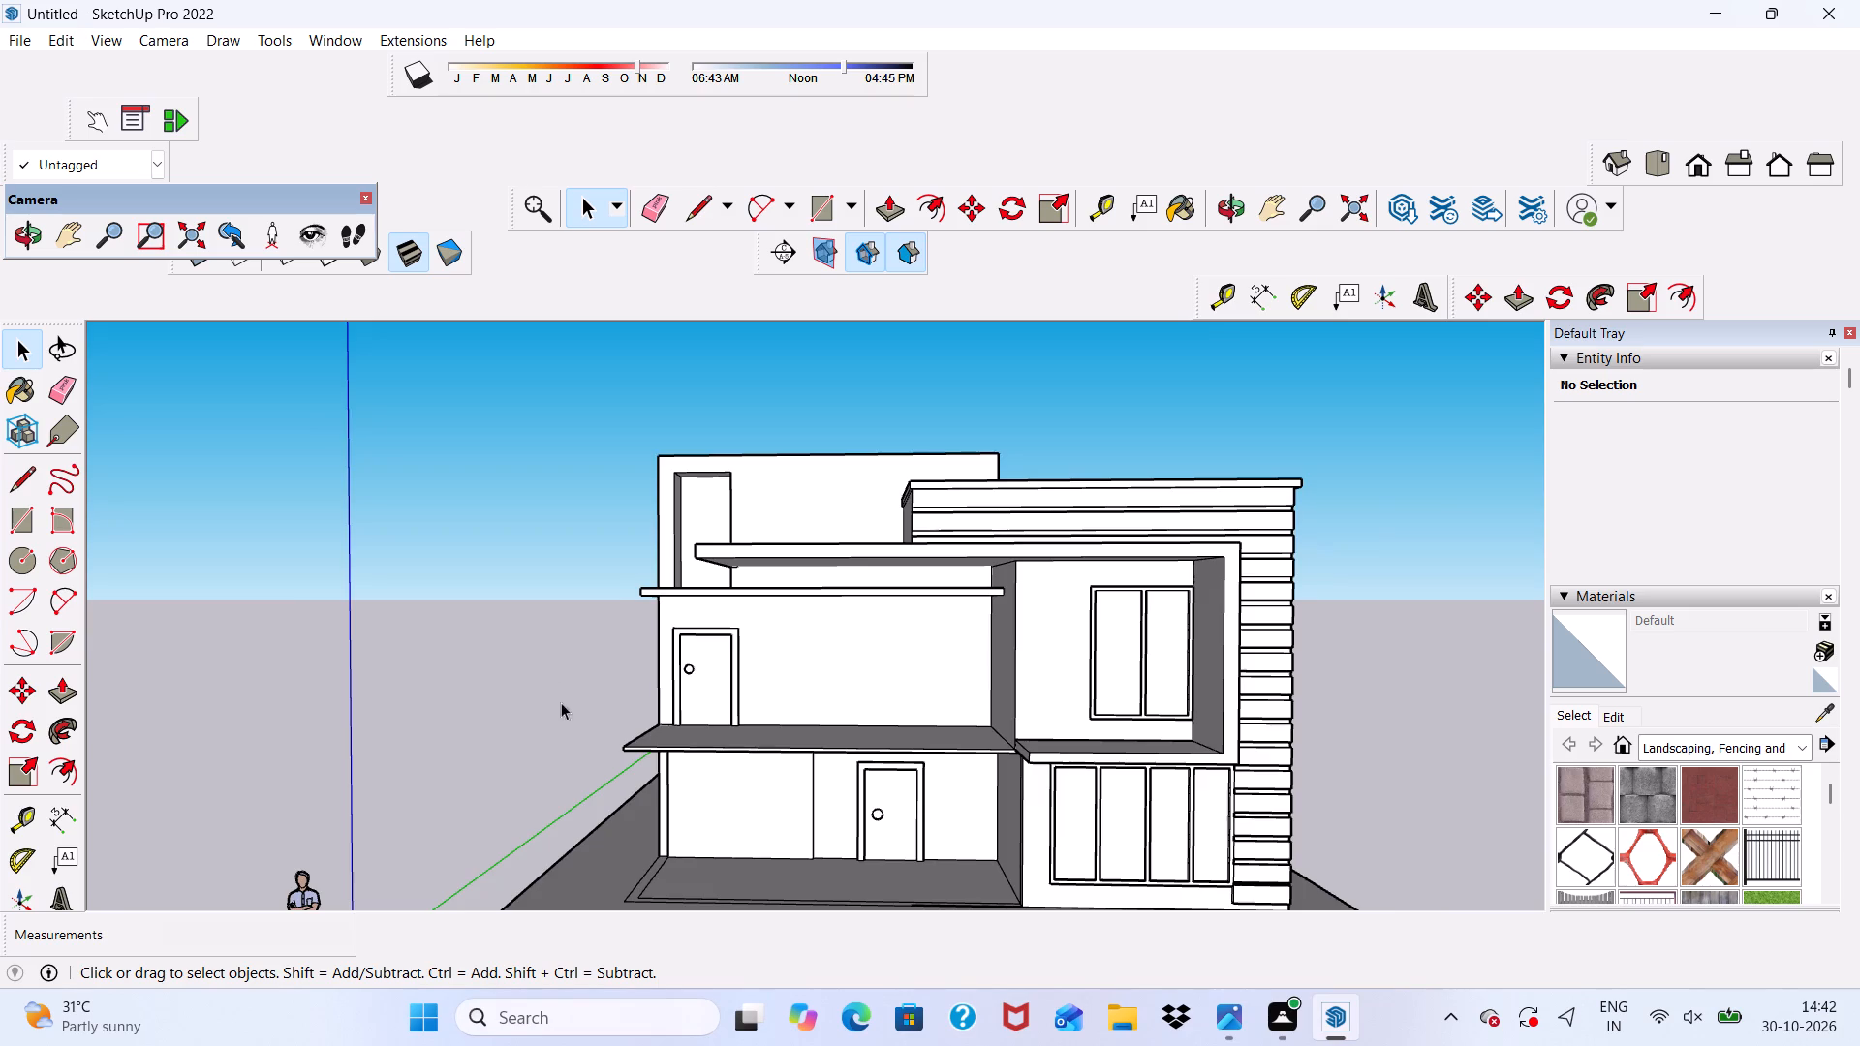
scroll(694, 679, up, 5)
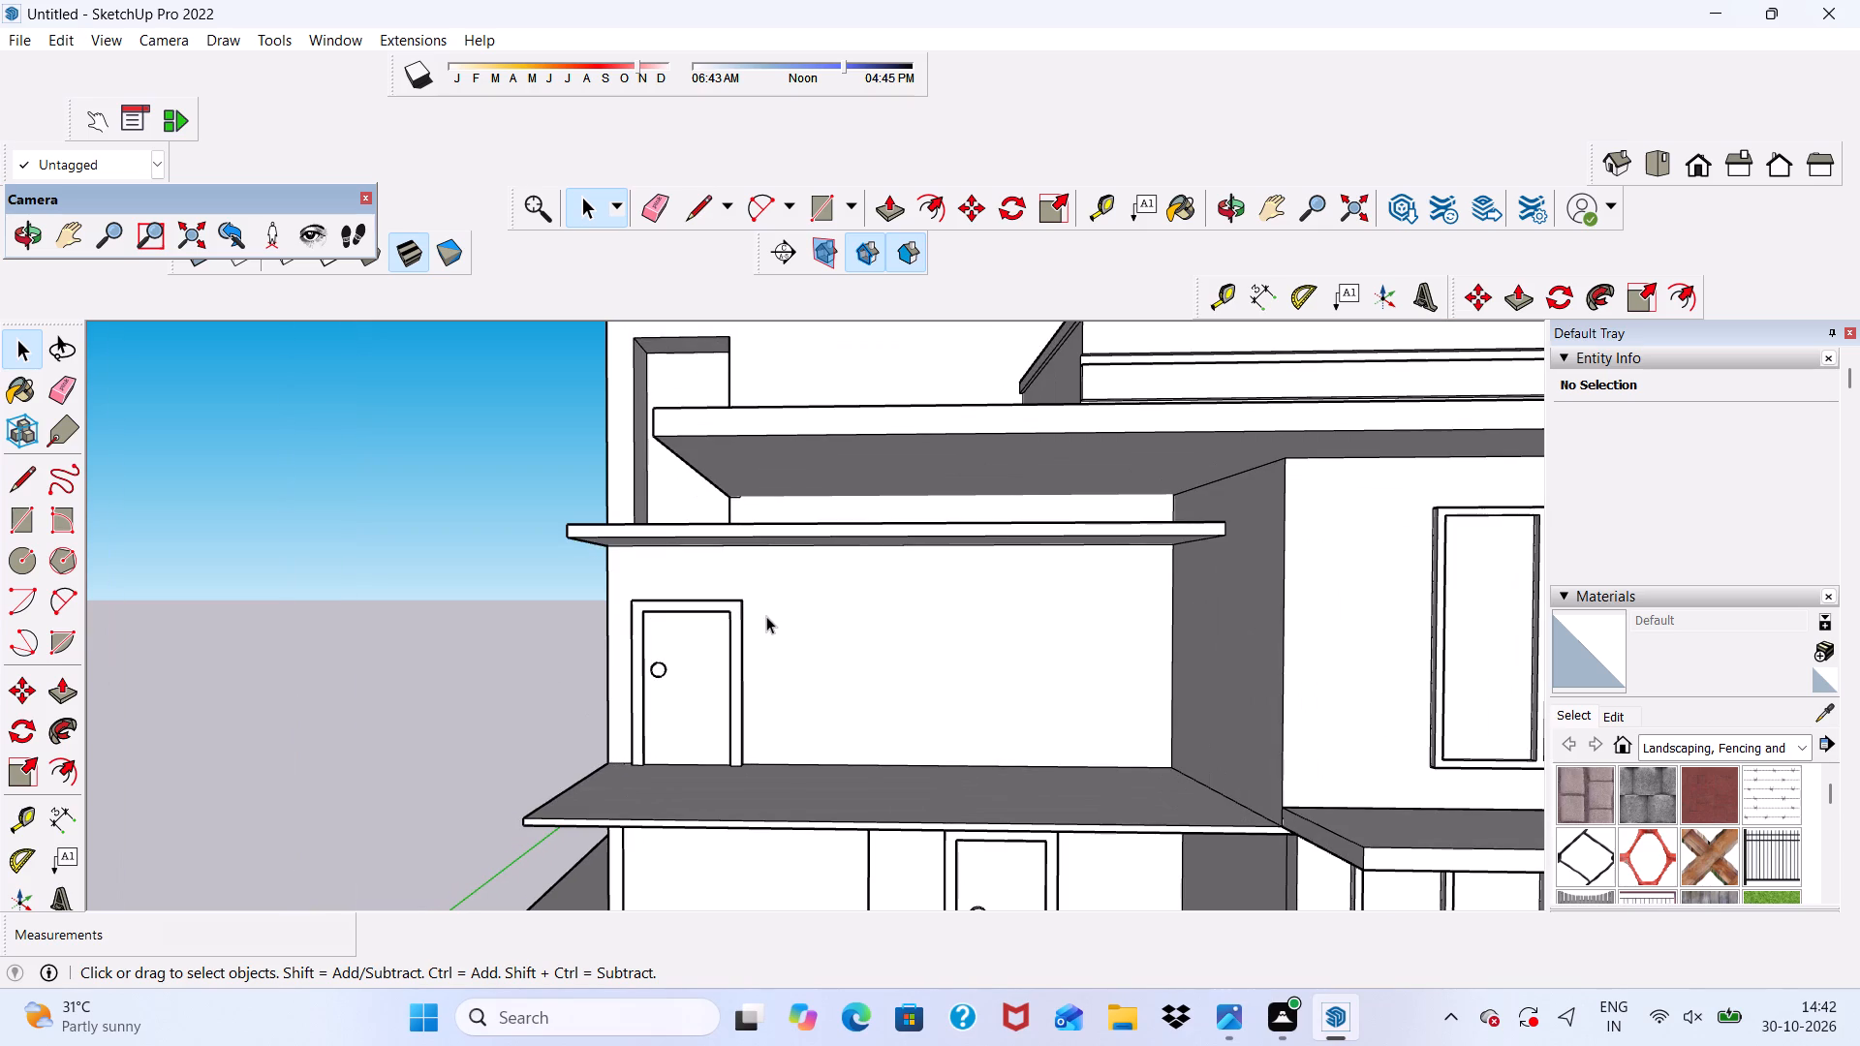
scroll(766, 616, up, 4)
scroll(708, 584, down, 4)
middle_drag(678, 678, 689, 611)
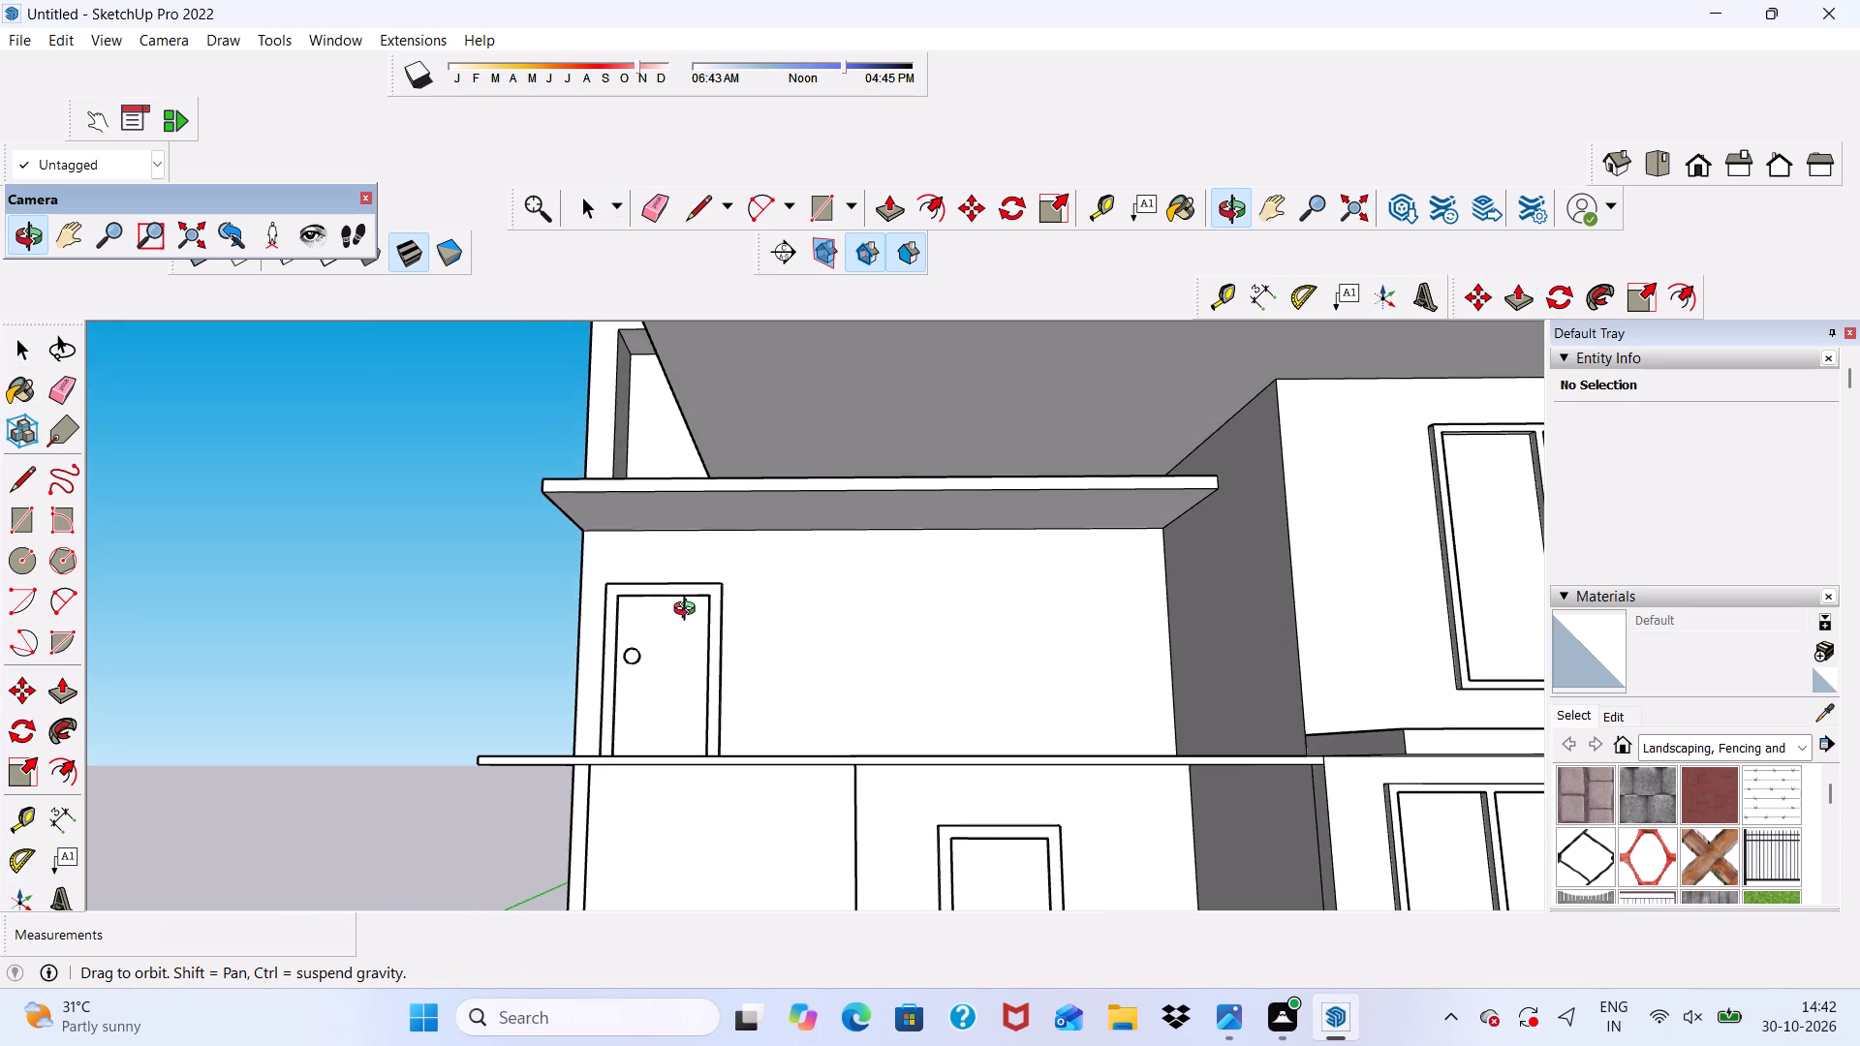
middle_drag(689, 611, 704, 712)
scroll(704, 712, up, 5)
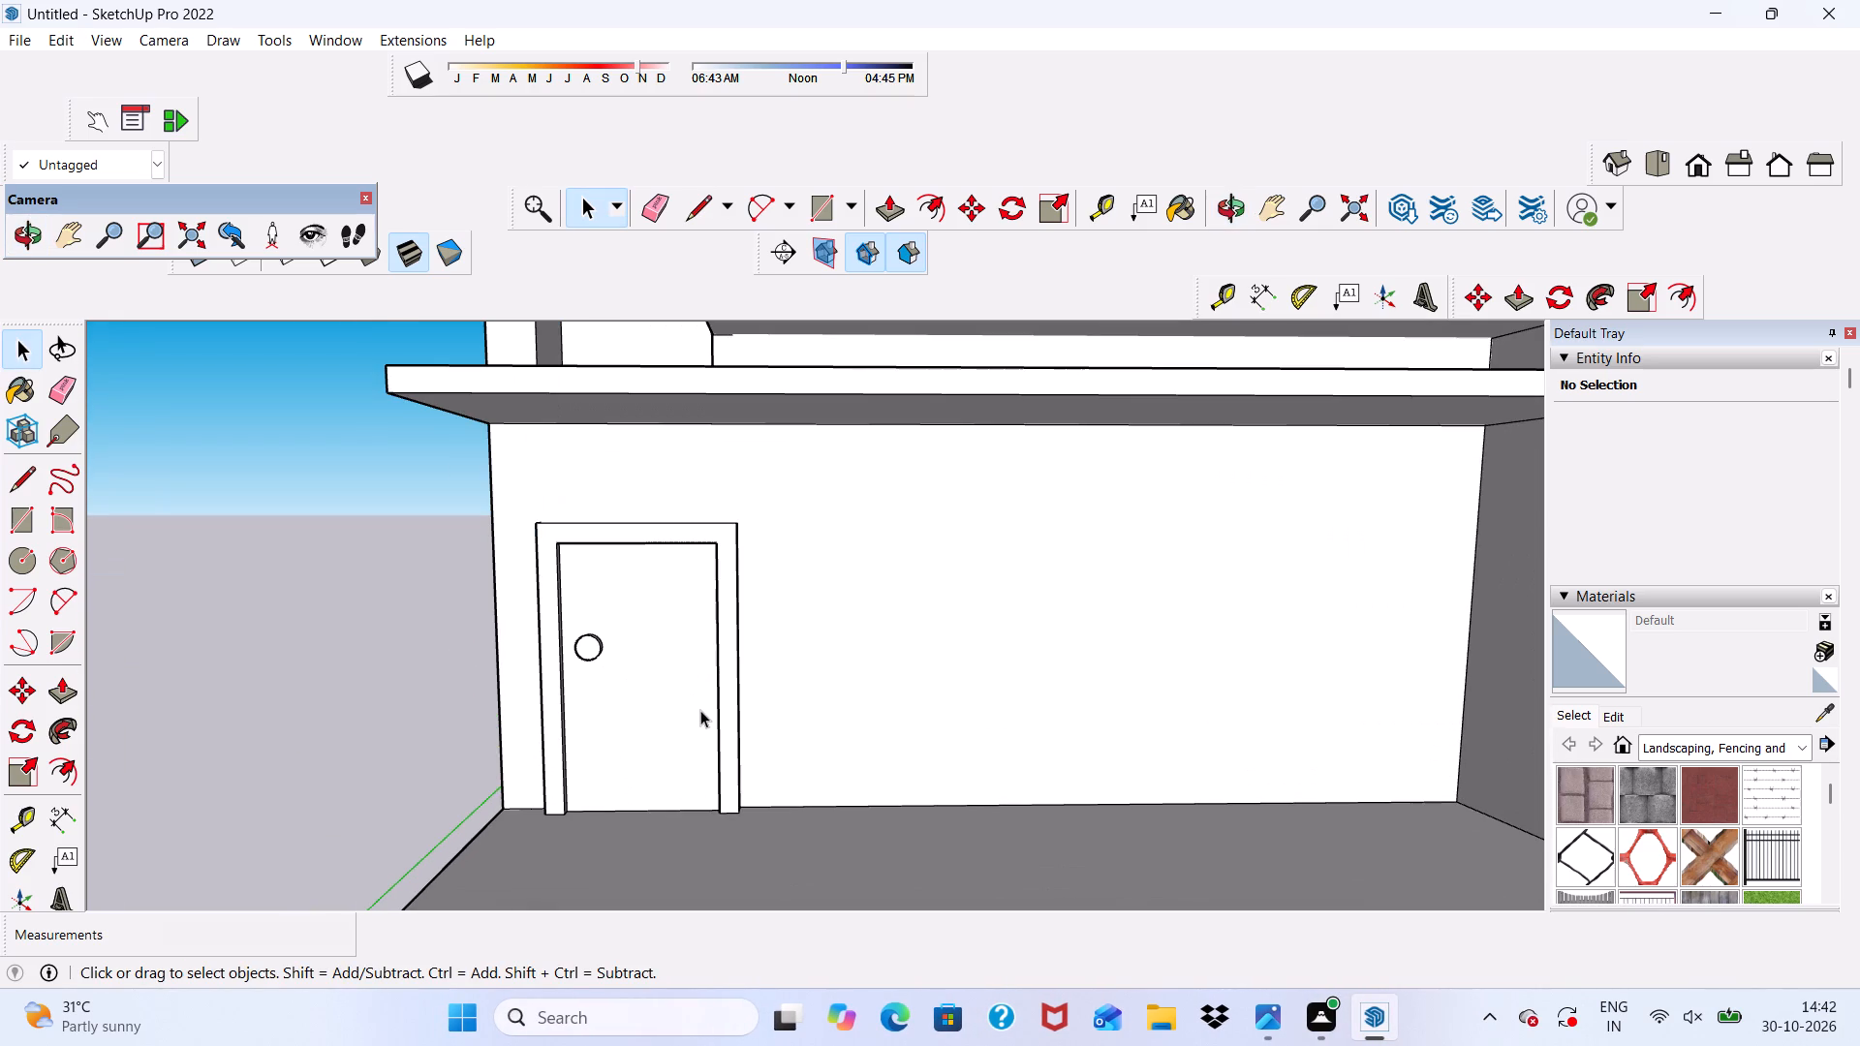
scroll(721, 631, down, 5)
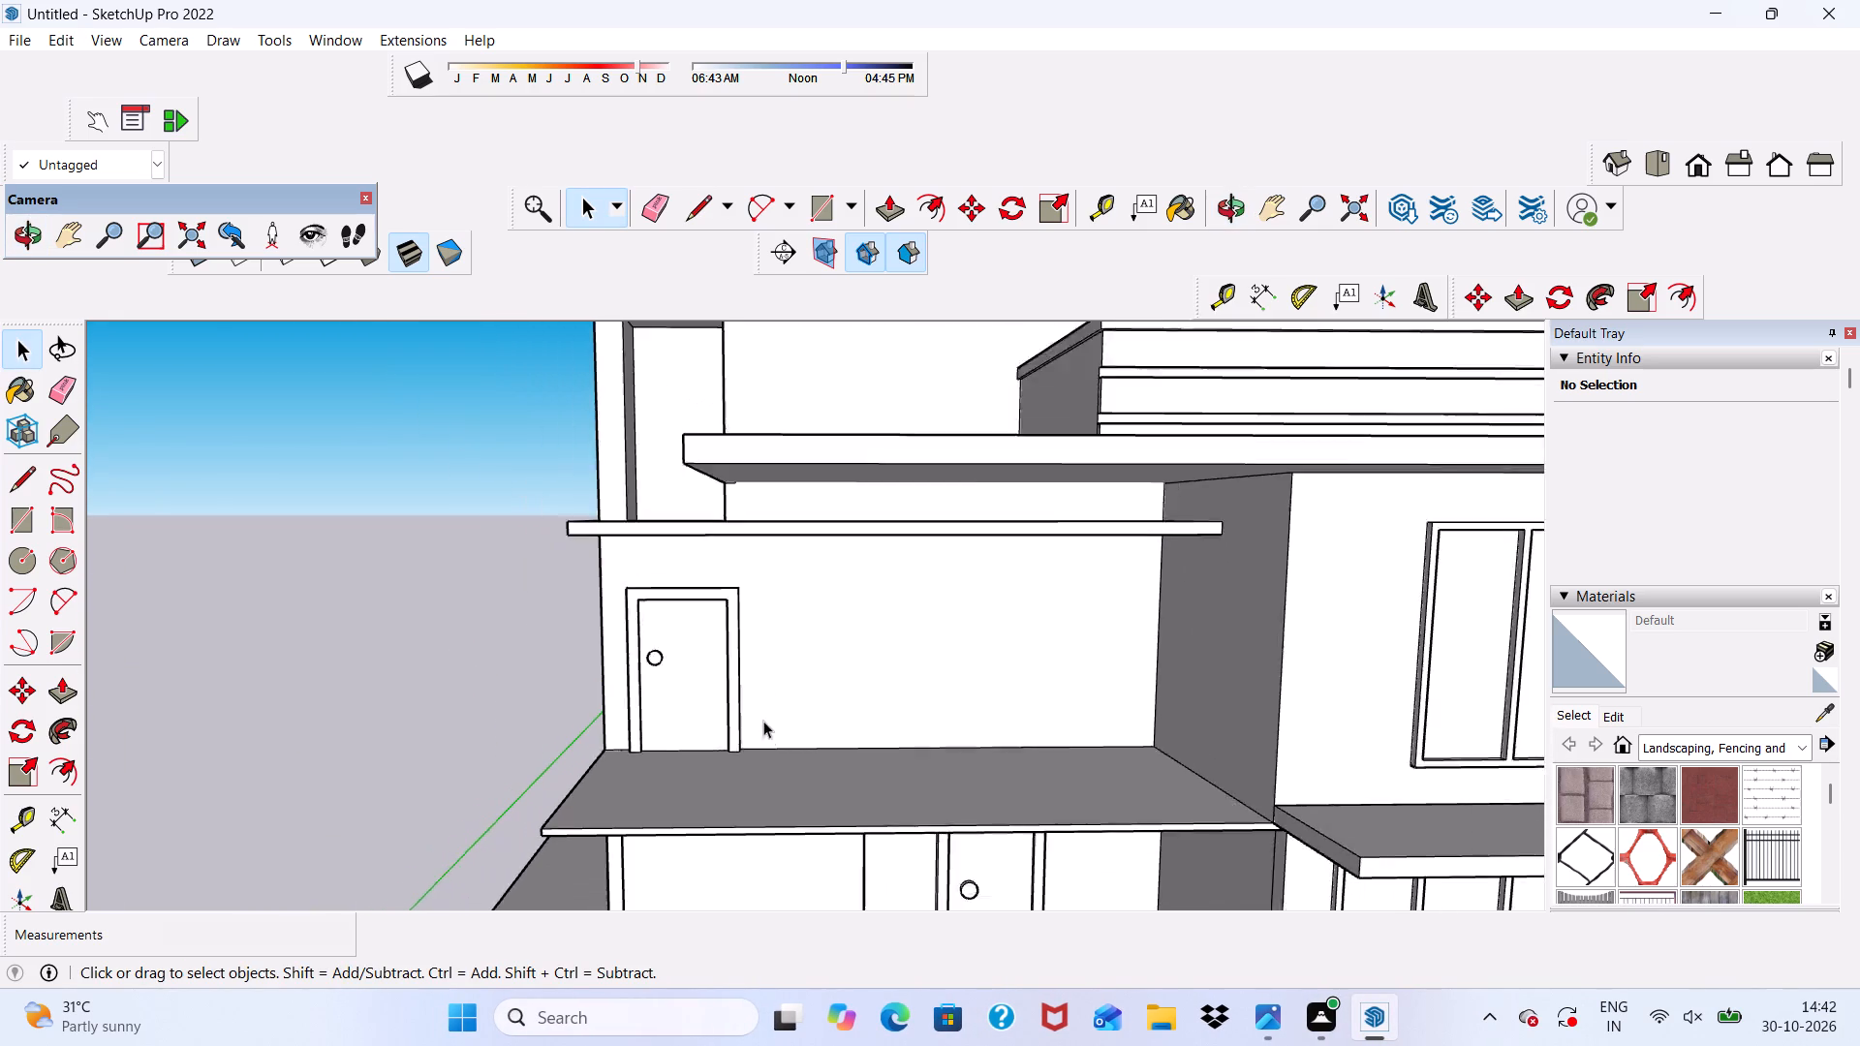
scroll(763, 721, down, 3)
middle_drag(720, 751, 714, 653)
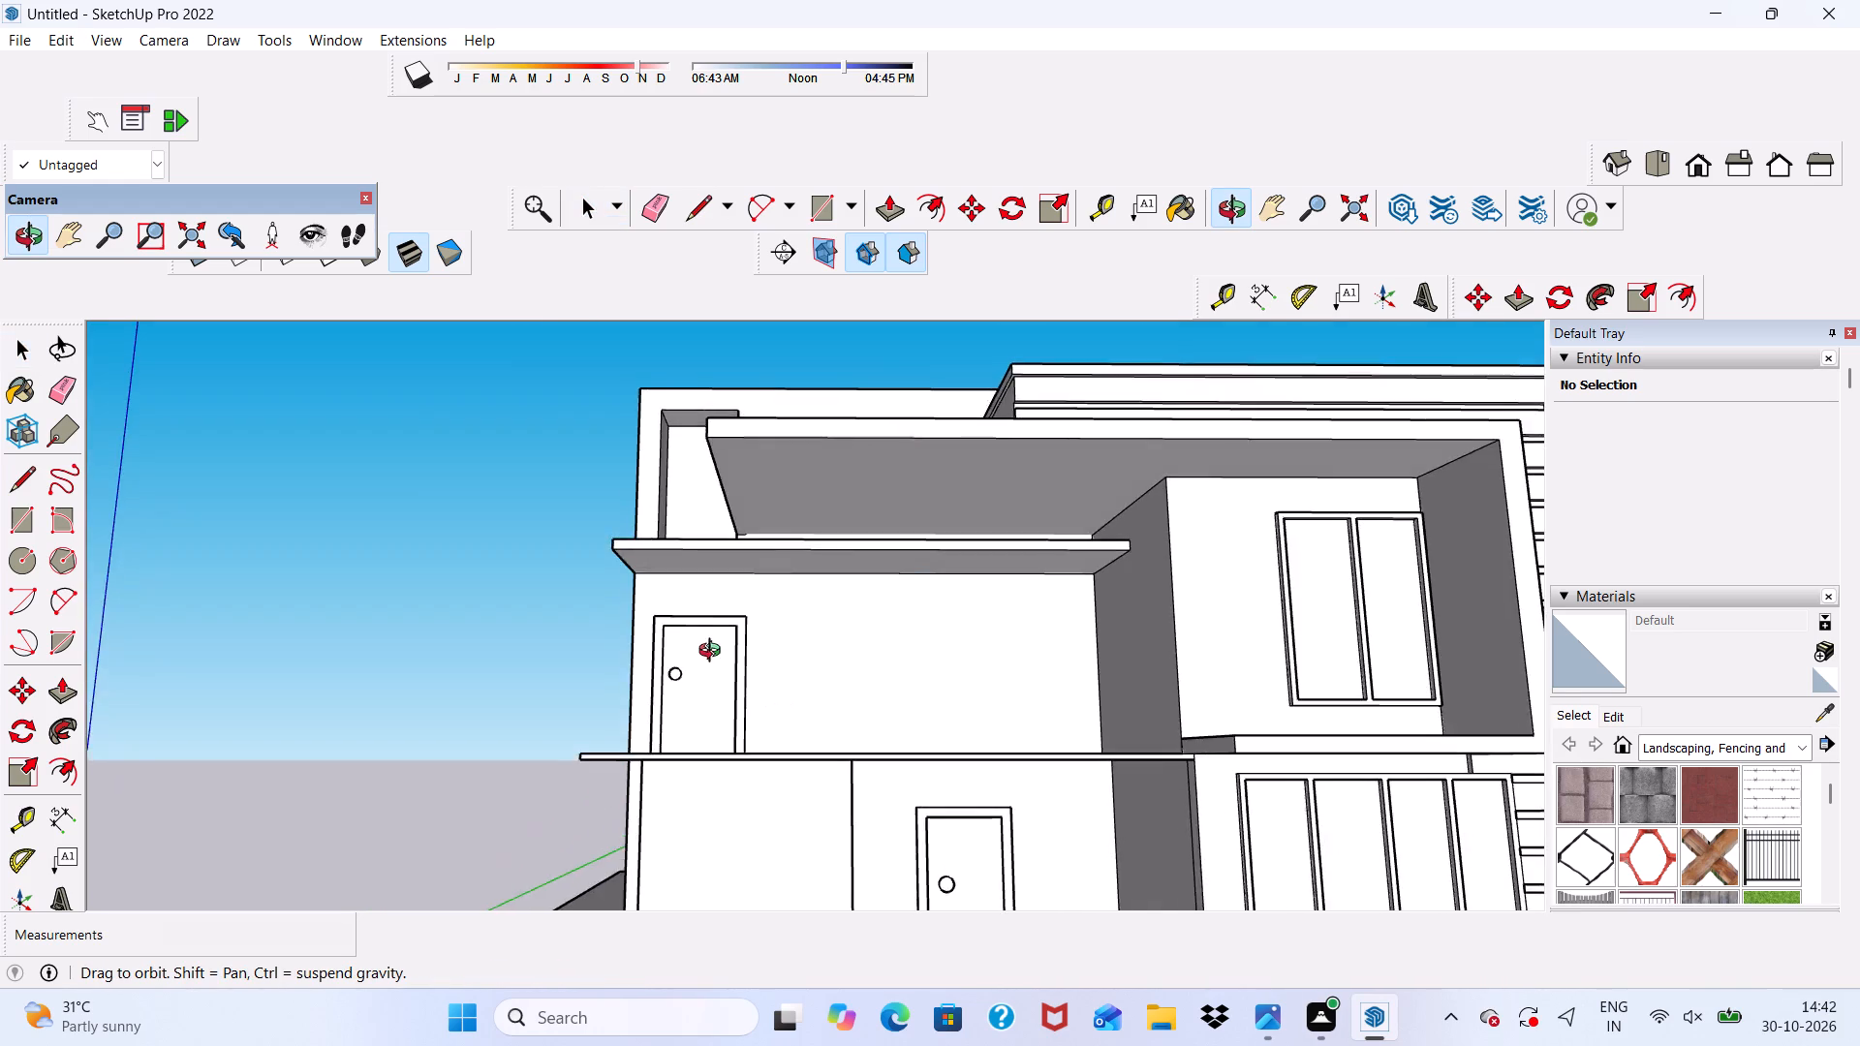
middle_drag(714, 653, 651, 818)
scroll(651, 818, up, 6)
click(635, 754)
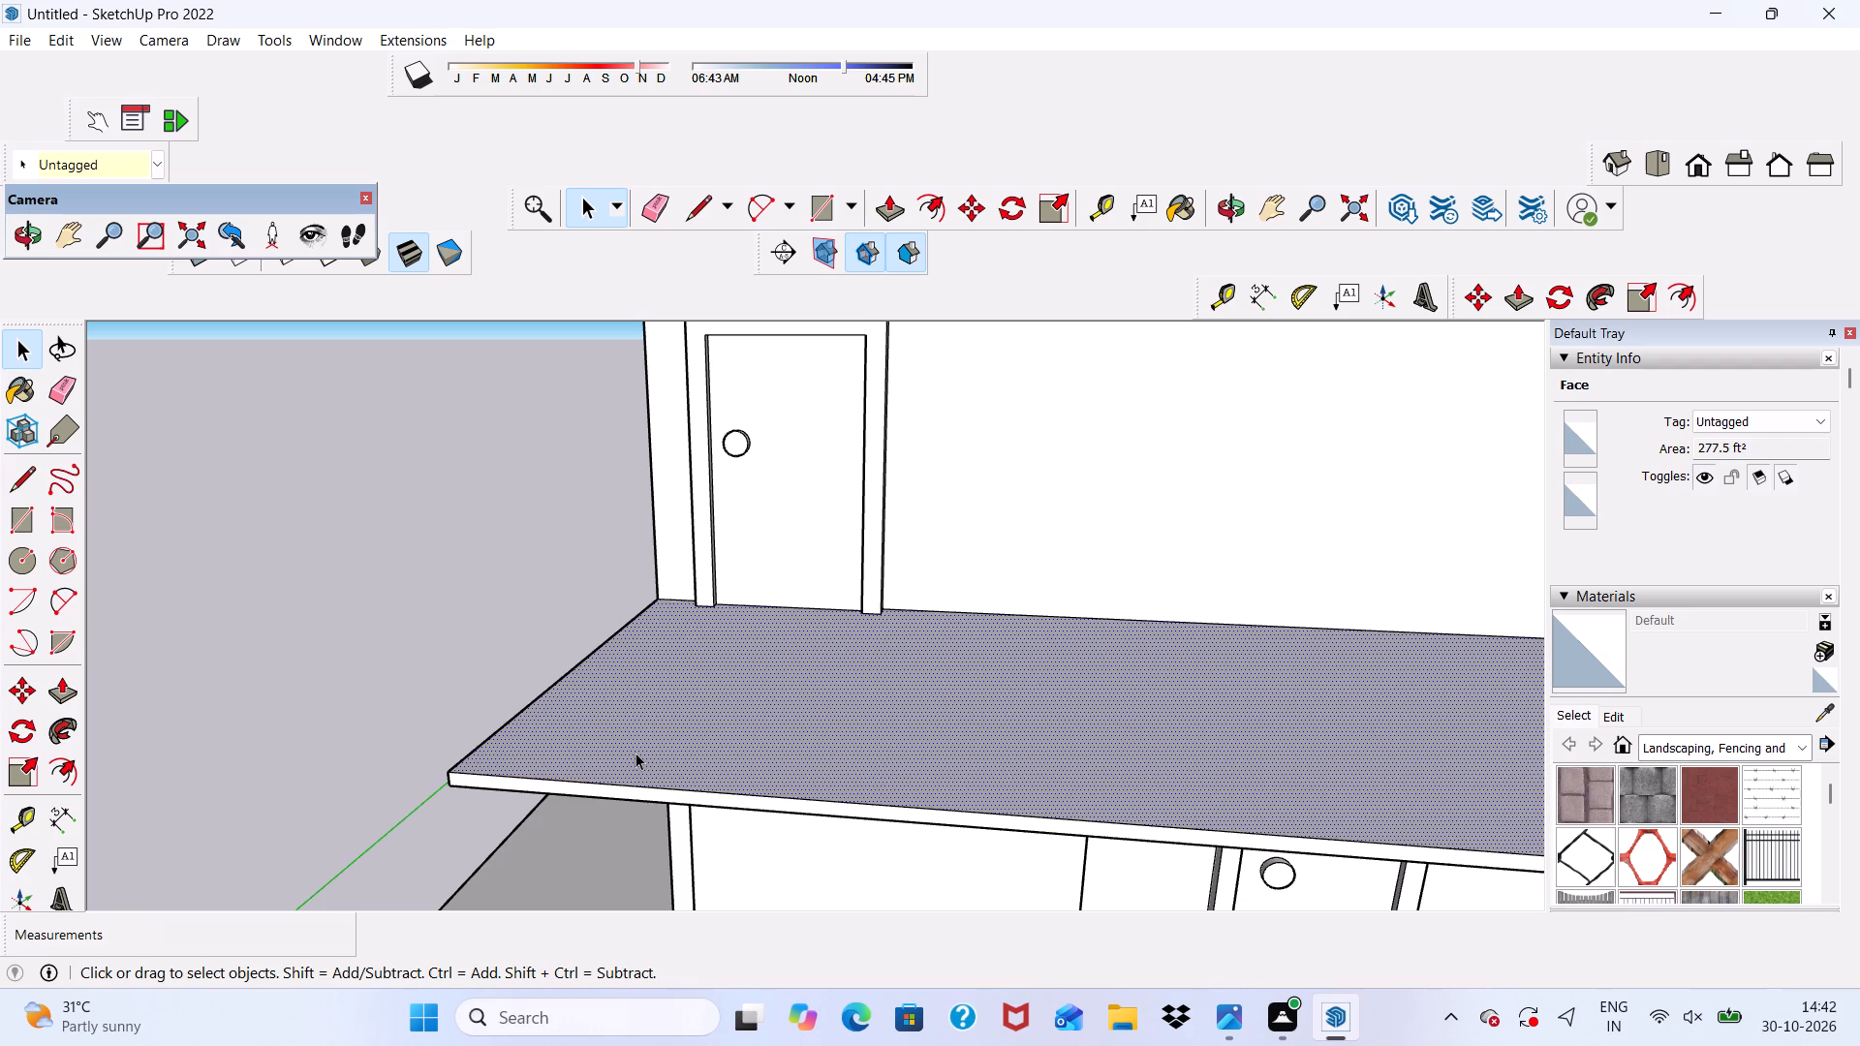
scroll(136, 1045, down, 3)
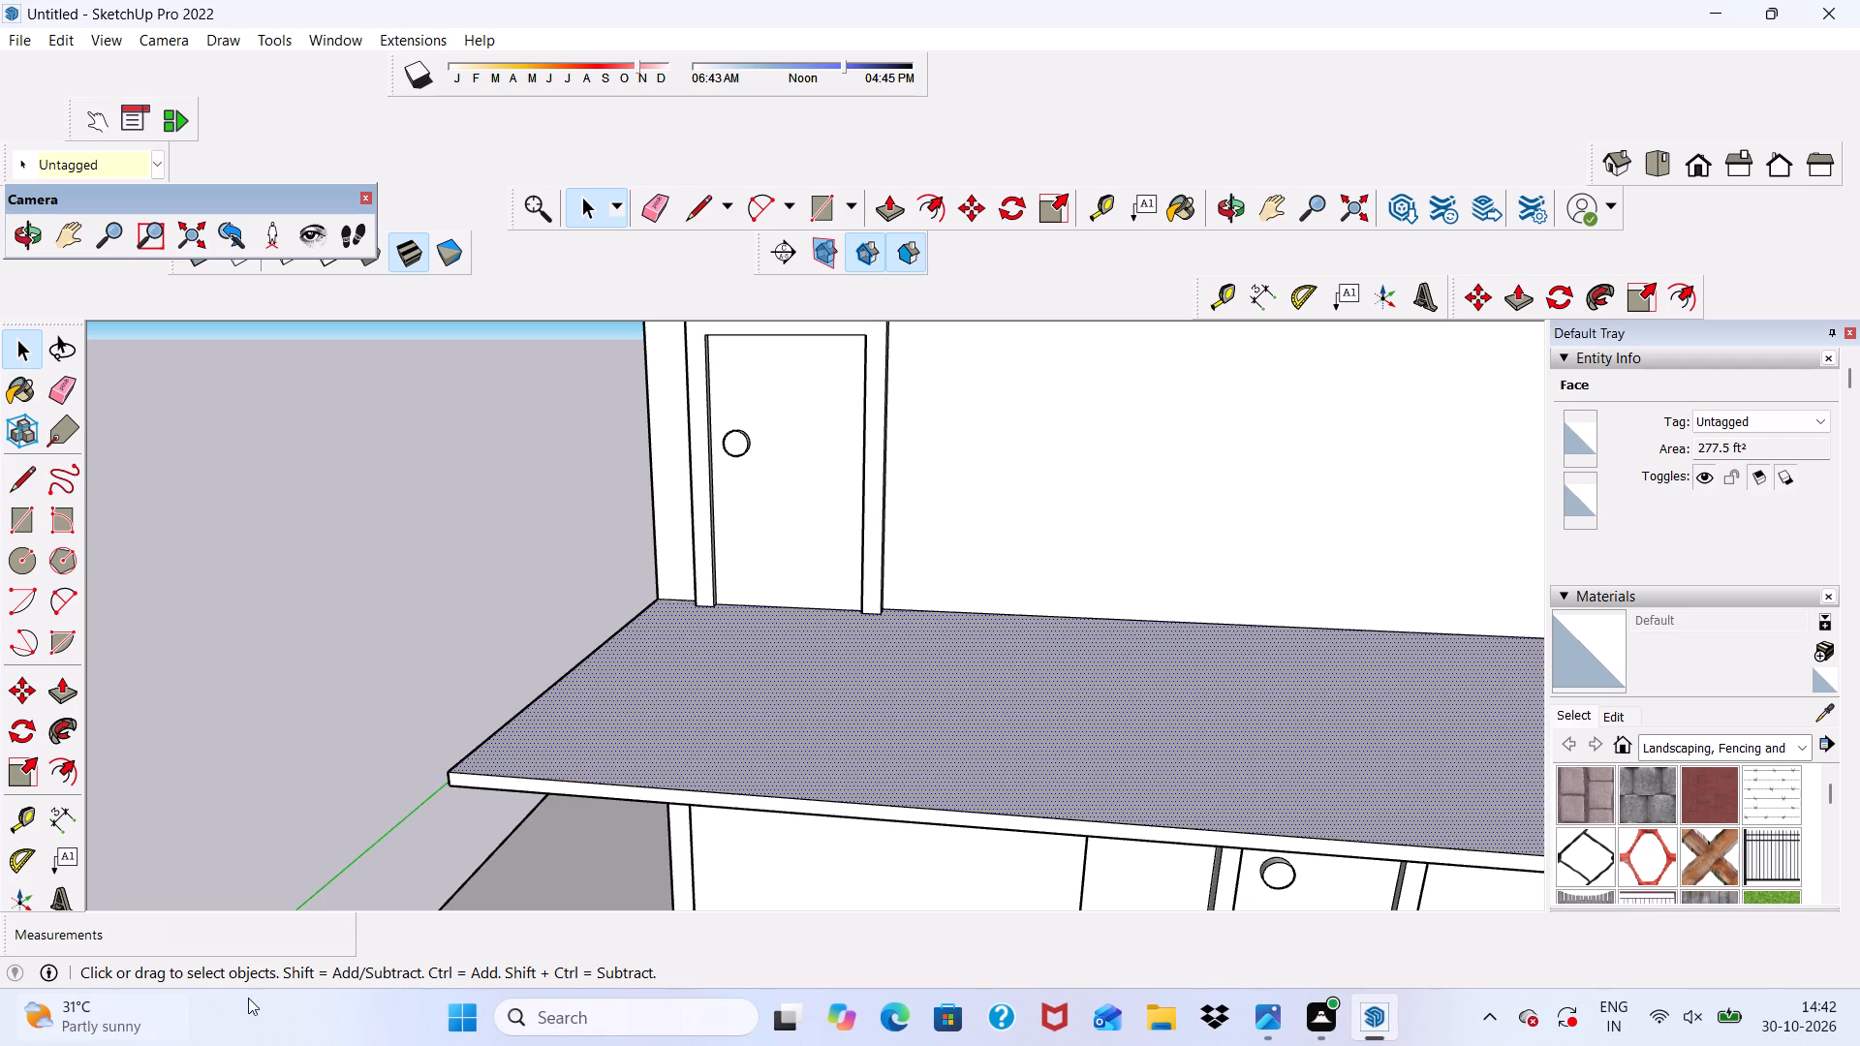
click(378, 592)
scroll(428, 585, down, 3)
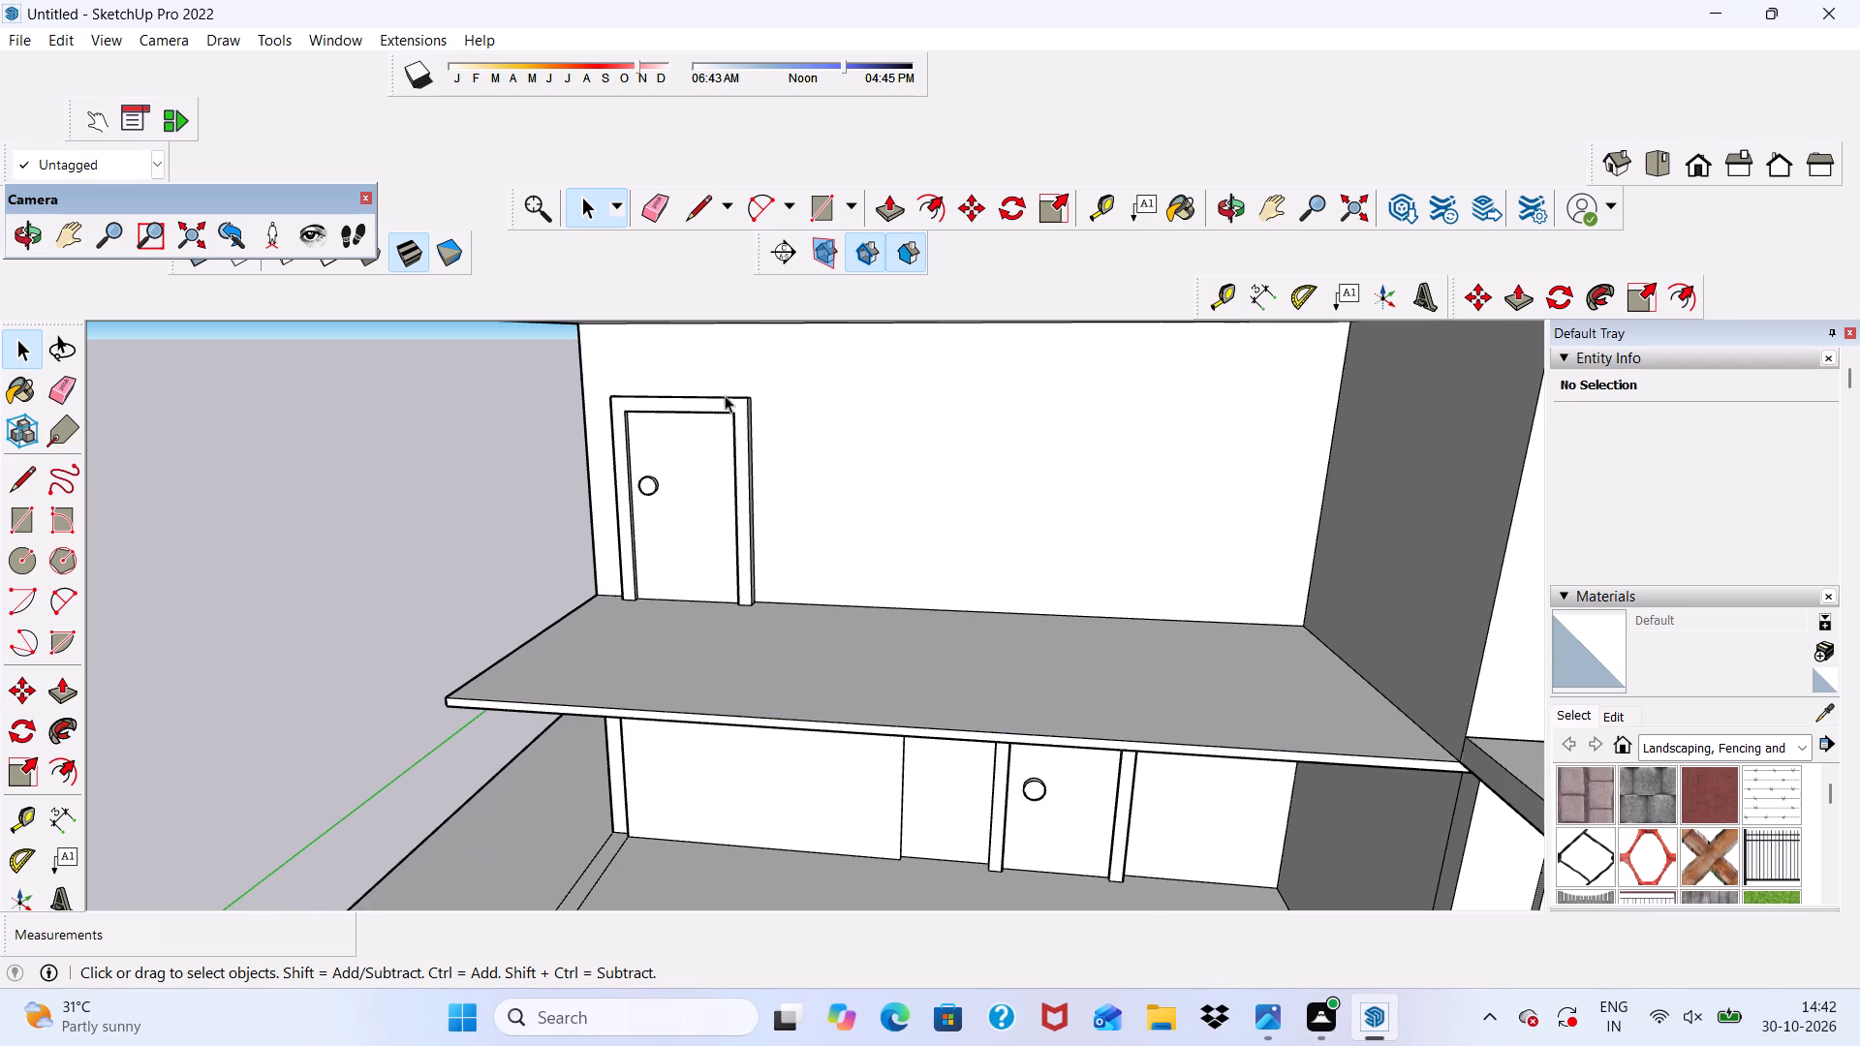
Offset the upper balcony slab's top face inward by 9" to outline a border.
click(934, 200)
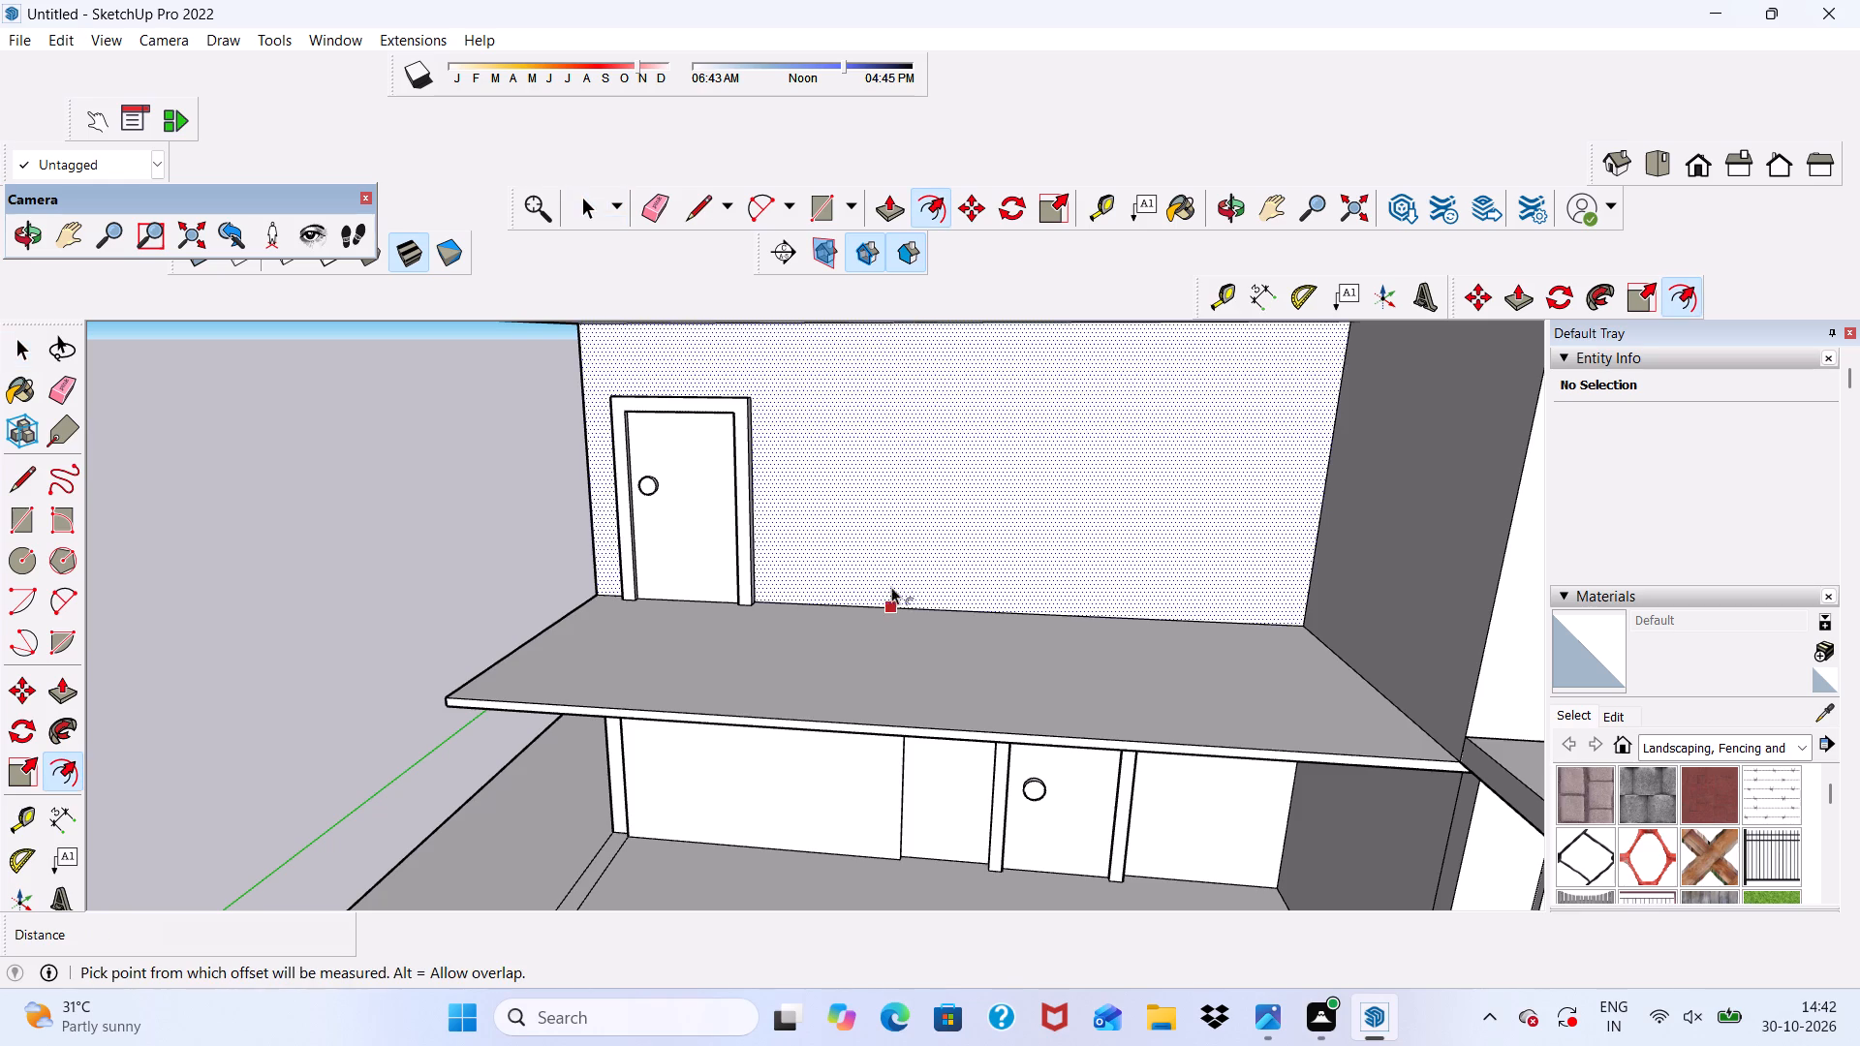
scroll(891, 637, down, 1)
middle_drag(891, 649, 891, 705)
click(807, 742)
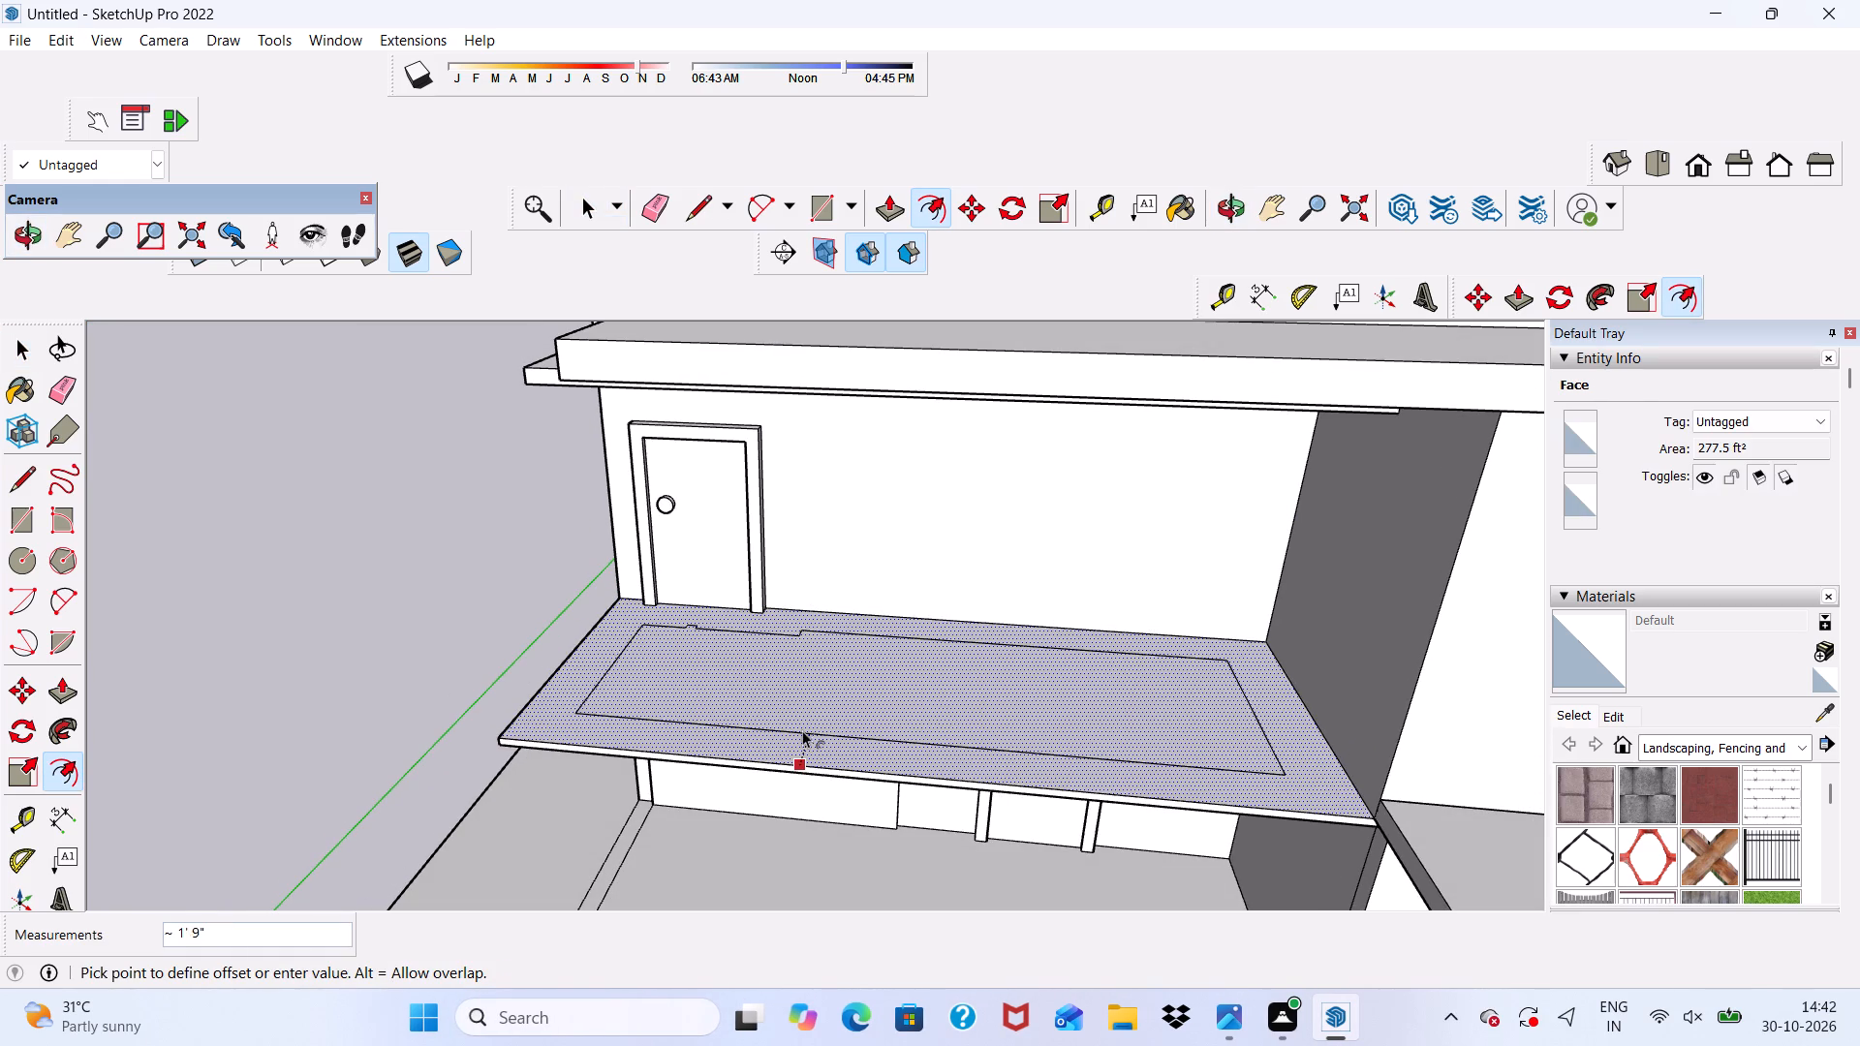
key(9)
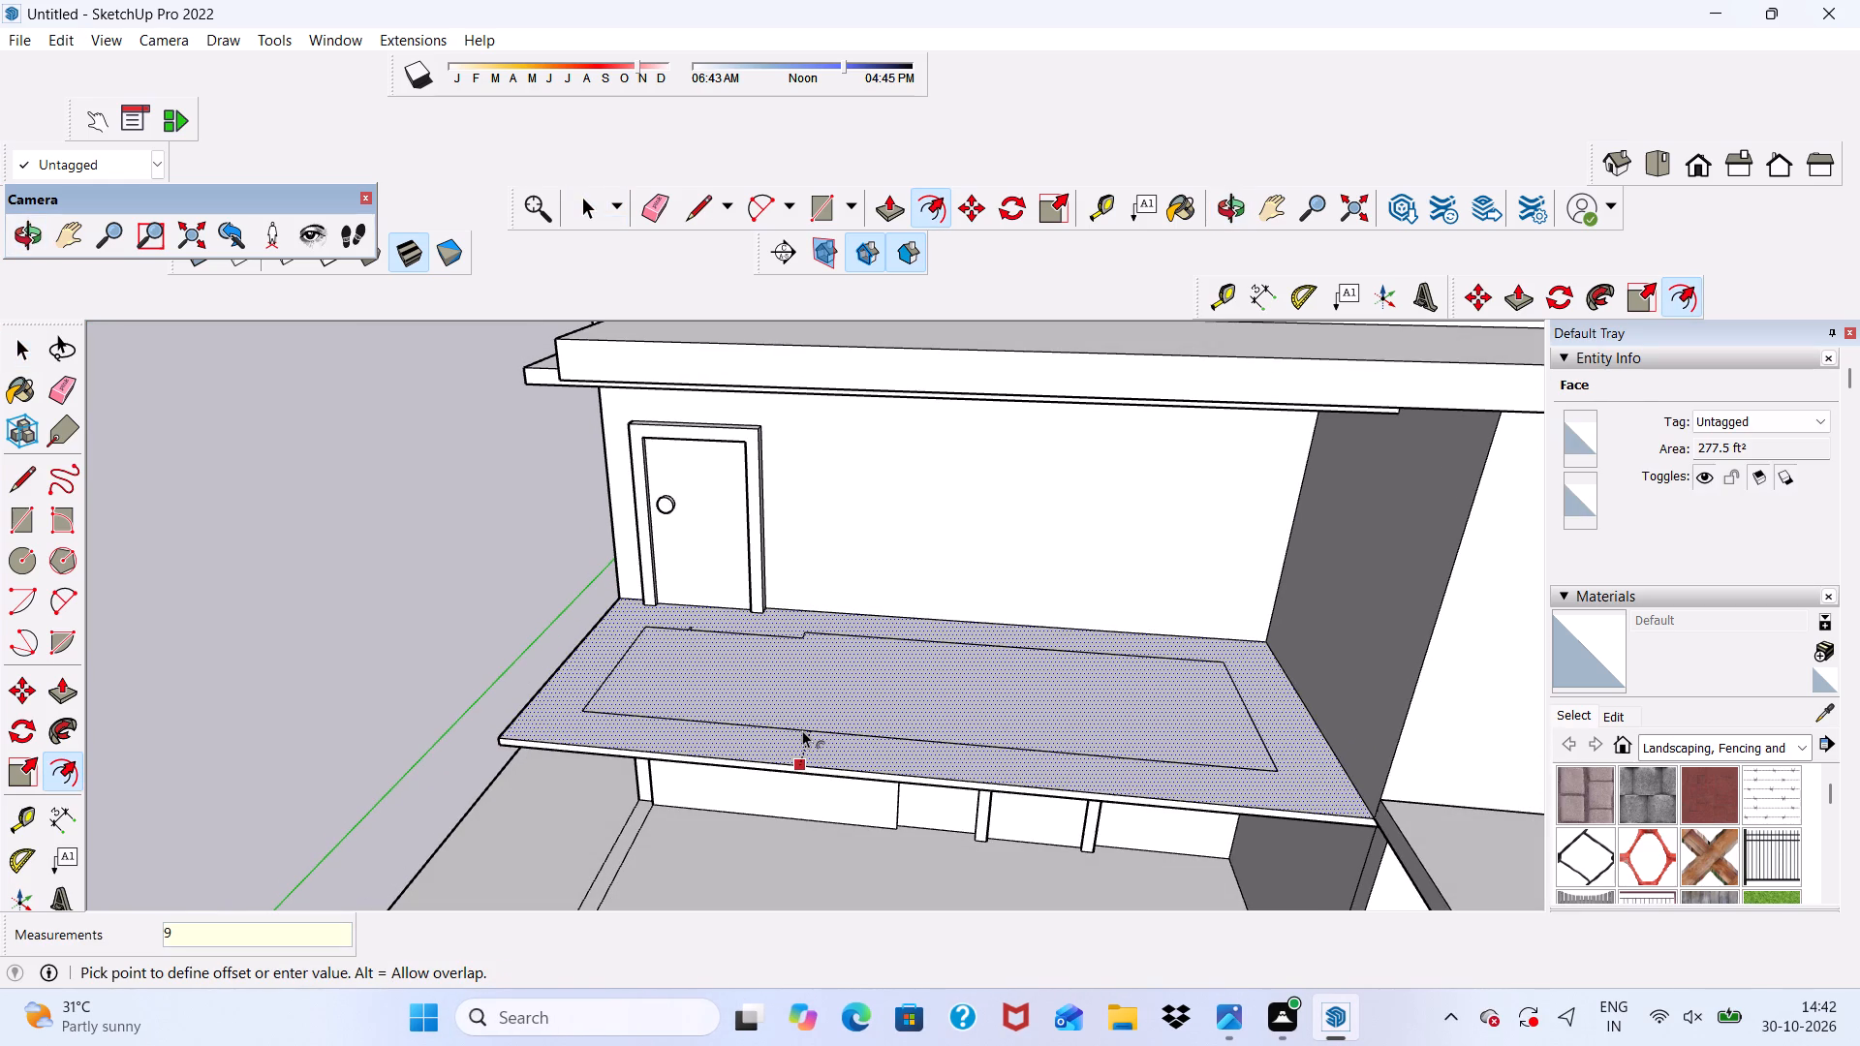
key(shift+quotedbl)
key(Return)
right_click(802, 730)
scroll(802, 730, up, 1)
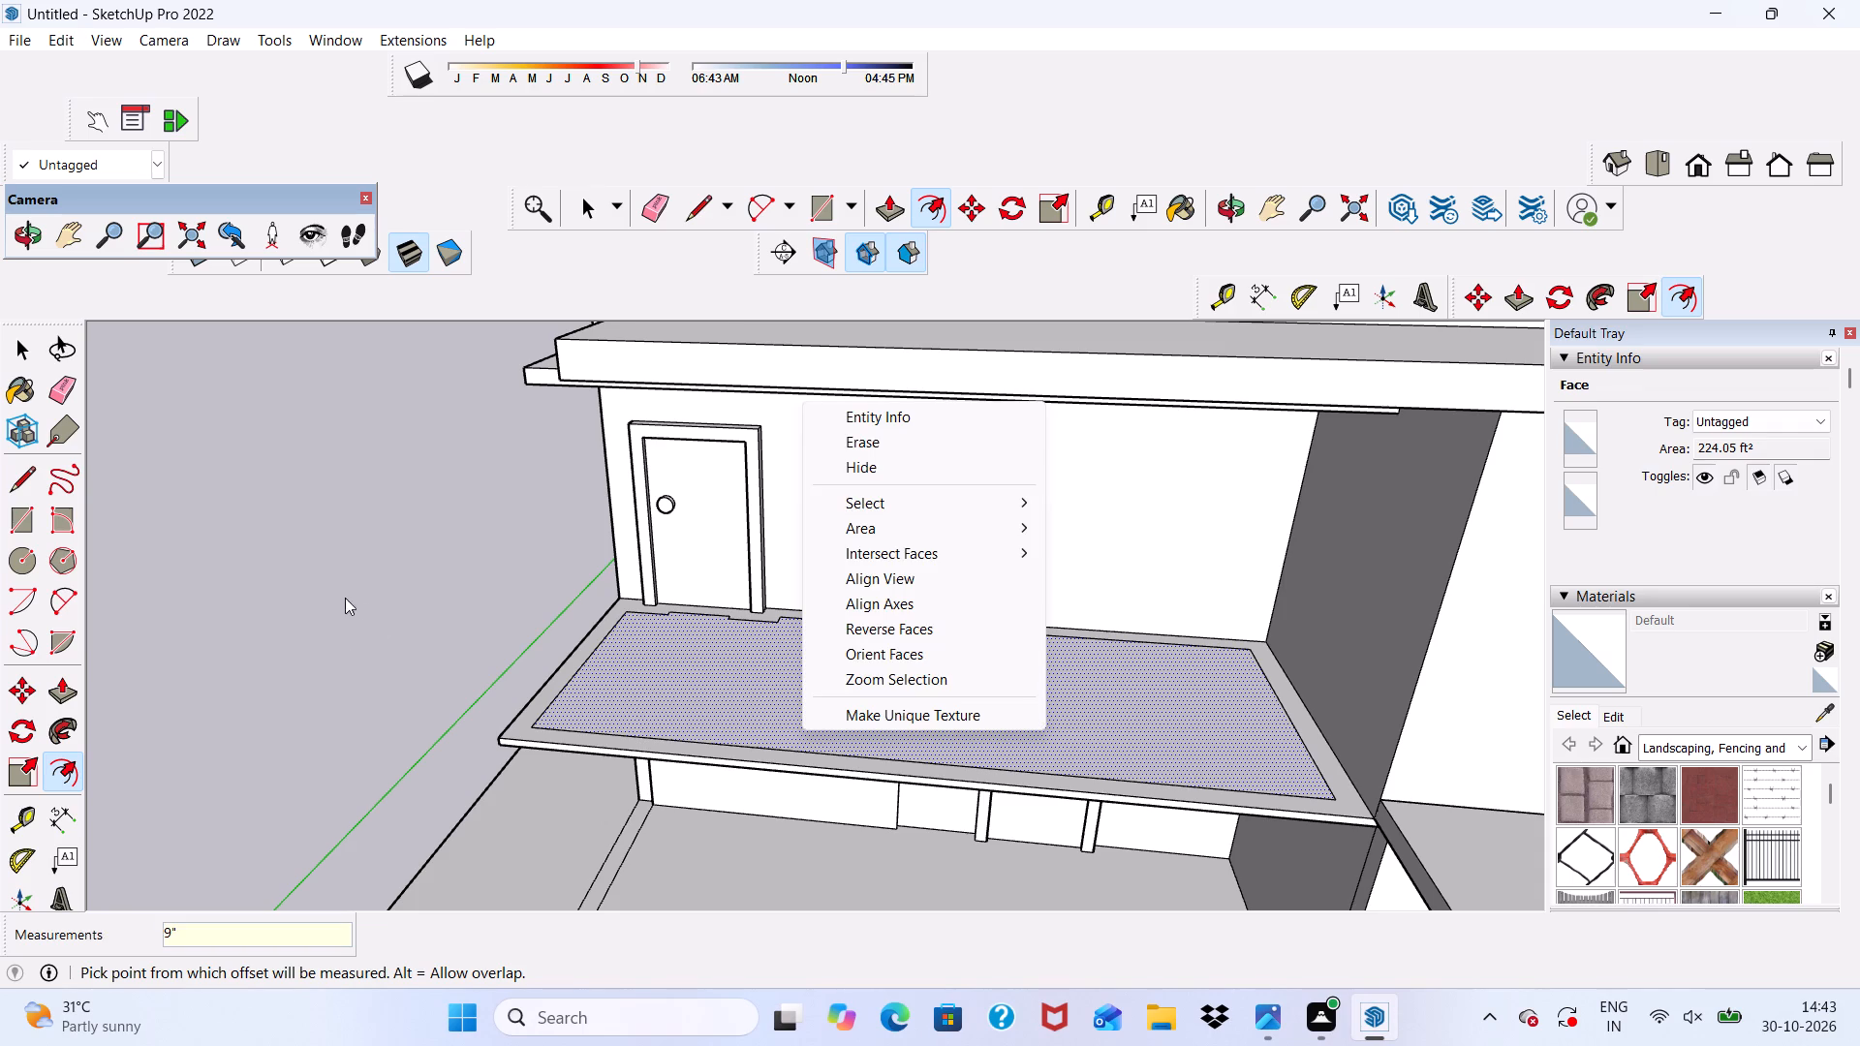
click(345, 598)
key(space)
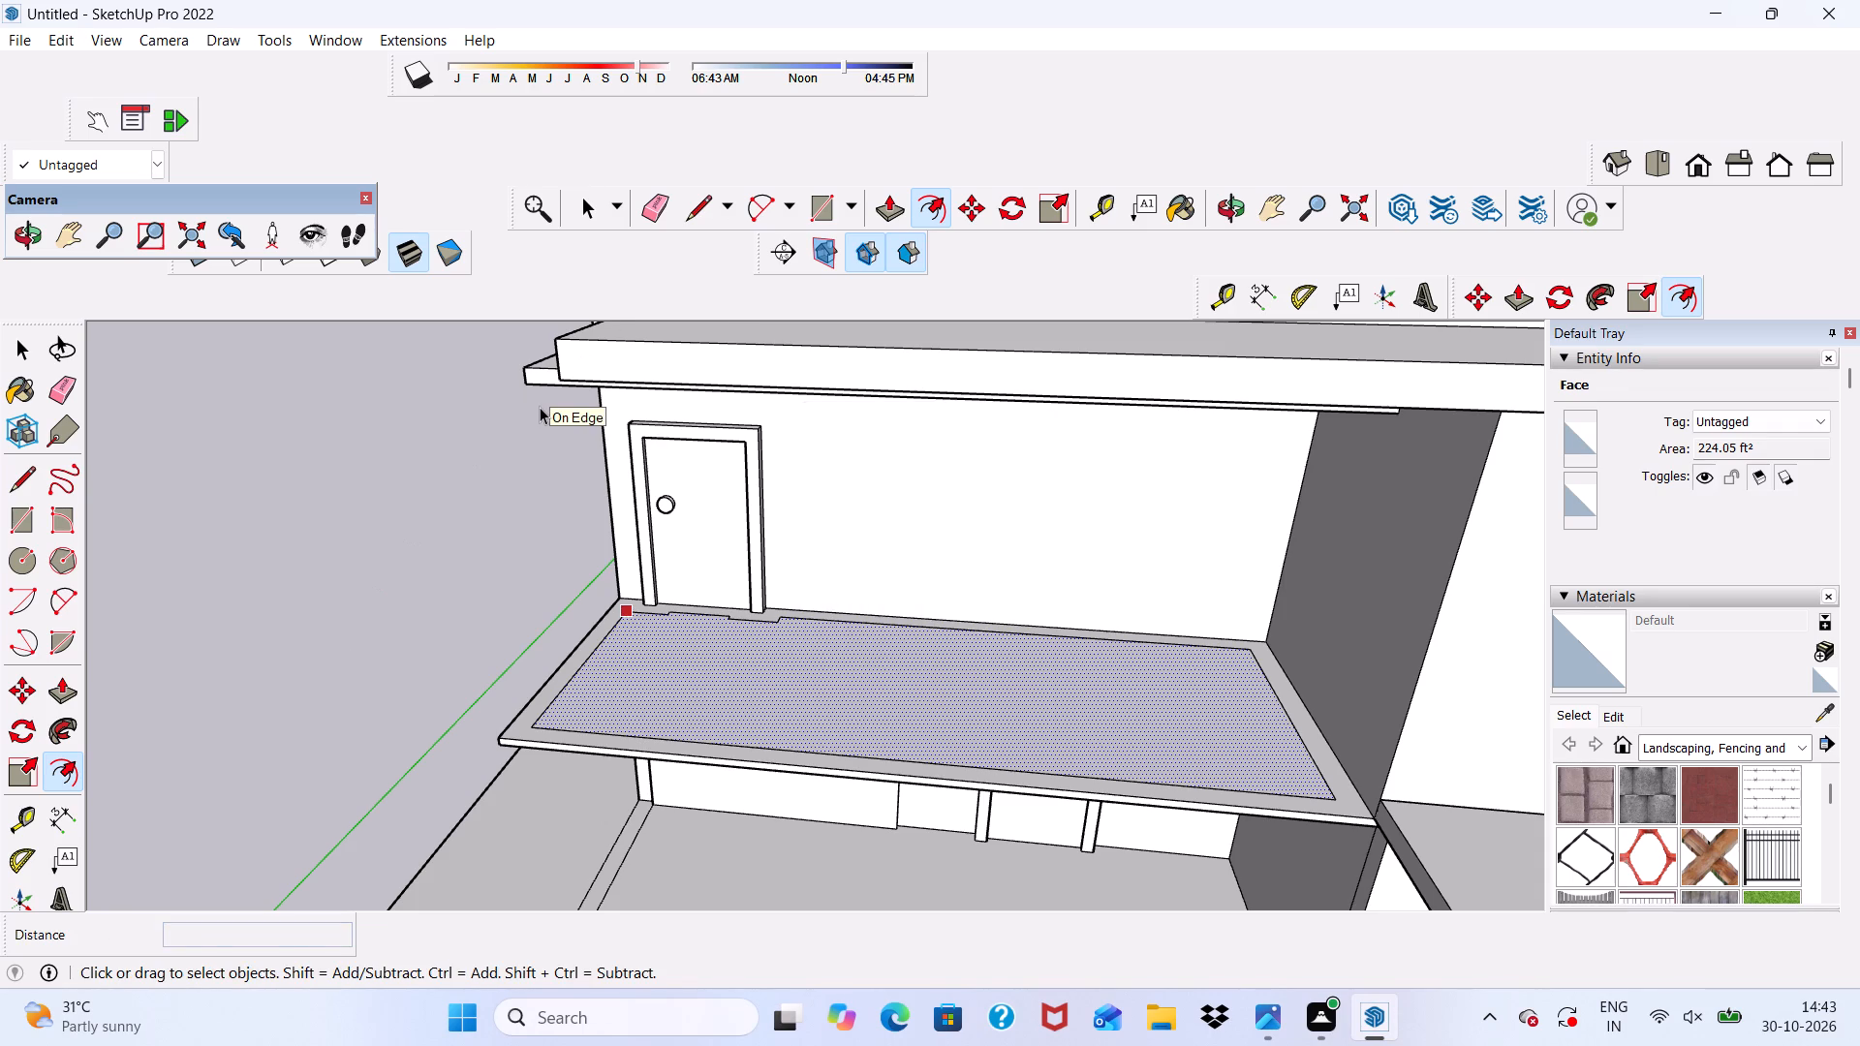
click(480, 539)
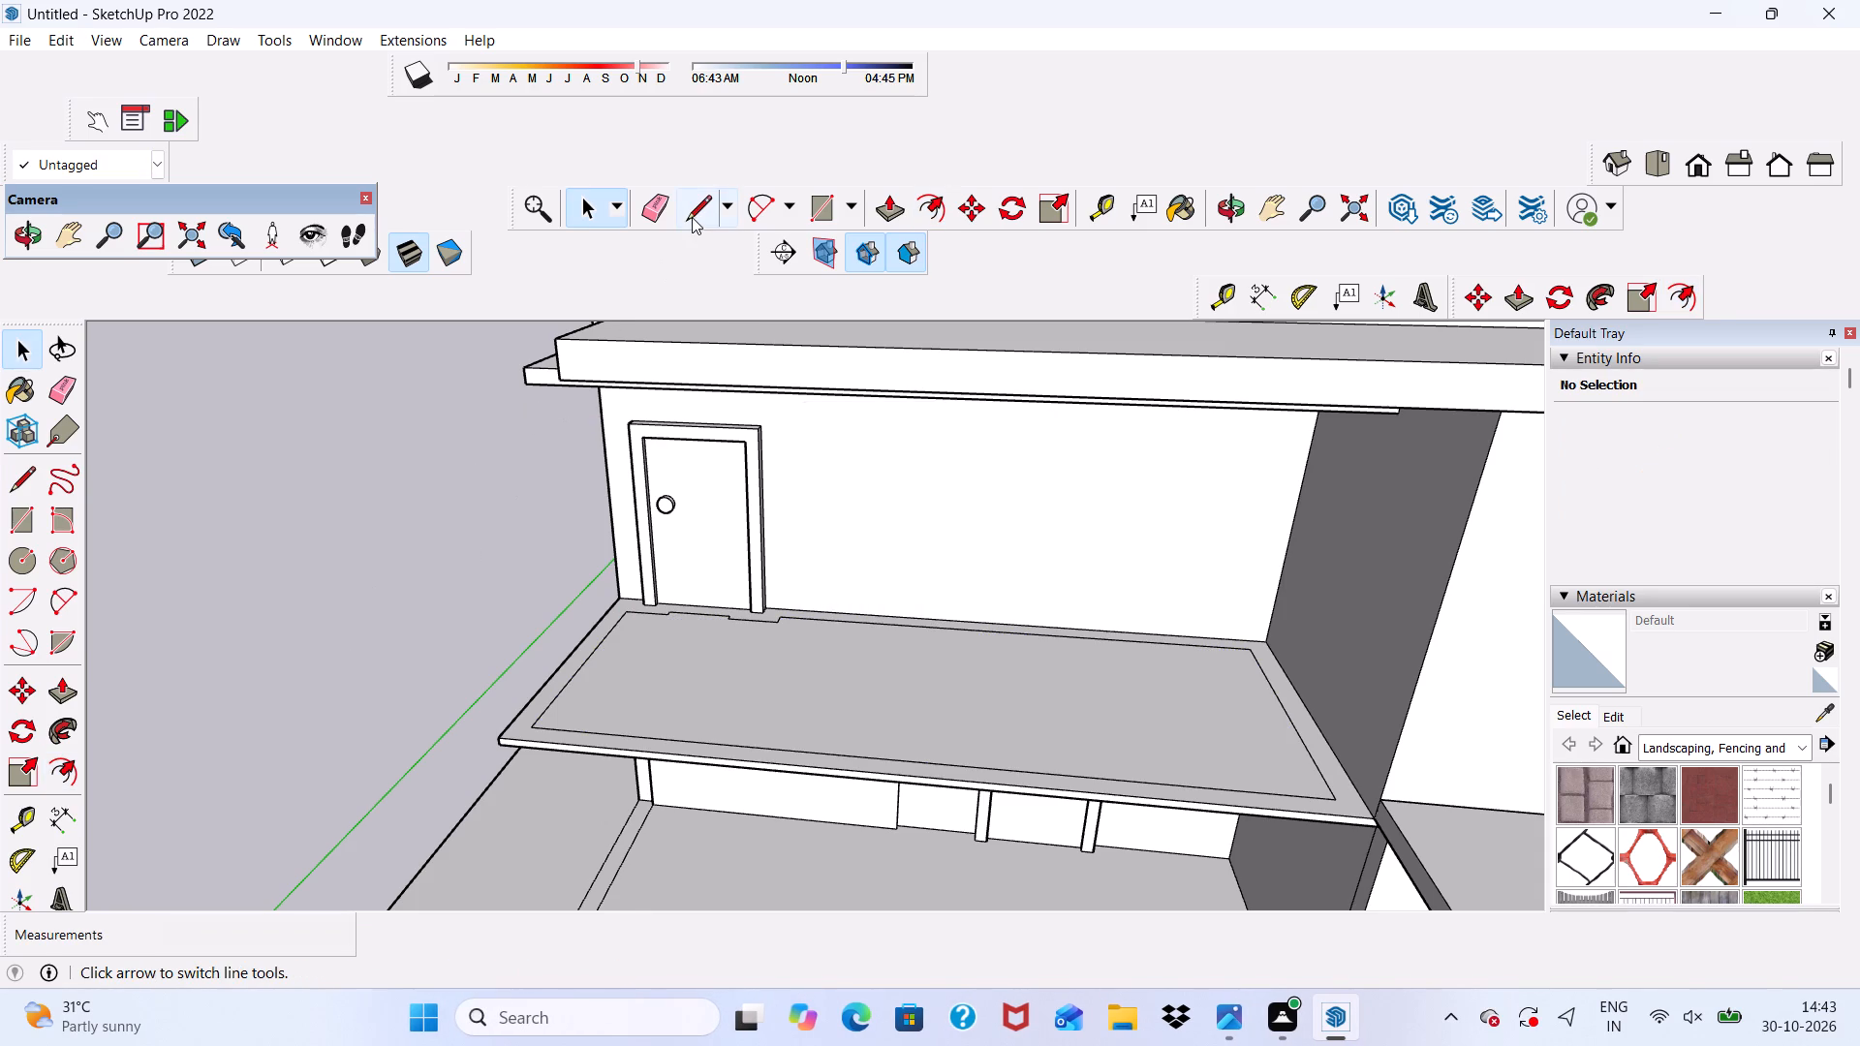
Draw two short lines extending the balcony border's inner side edges to the house wall, the one at the end away from the door 9" long.
click(692, 217)
scroll(627, 622, down, 1)
middle_drag(627, 631, 622, 749)
scroll(611, 664, up, 5)
scroll(611, 669, down, 3)
middle_drag(613, 715, 613, 633)
scroll(613, 633, up, 12)
click(623, 603)
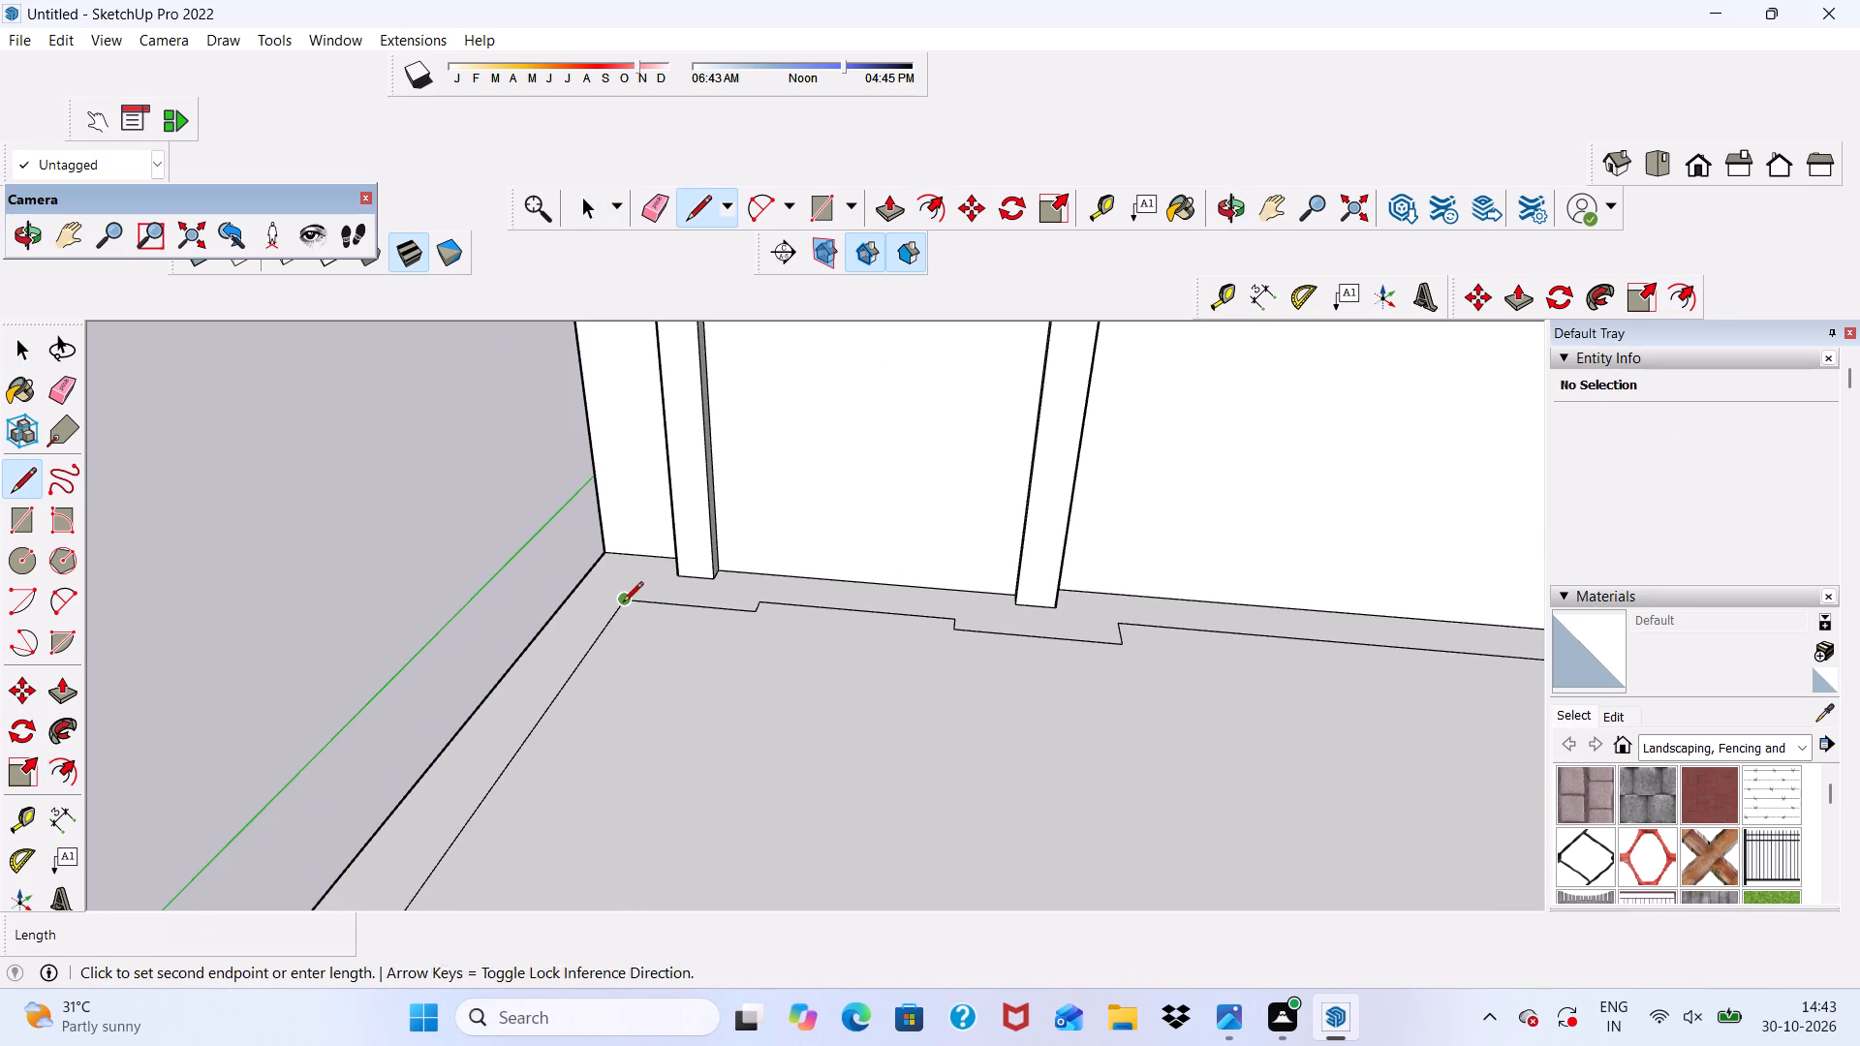
click(653, 548)
scroll(593, 567, down, 7)
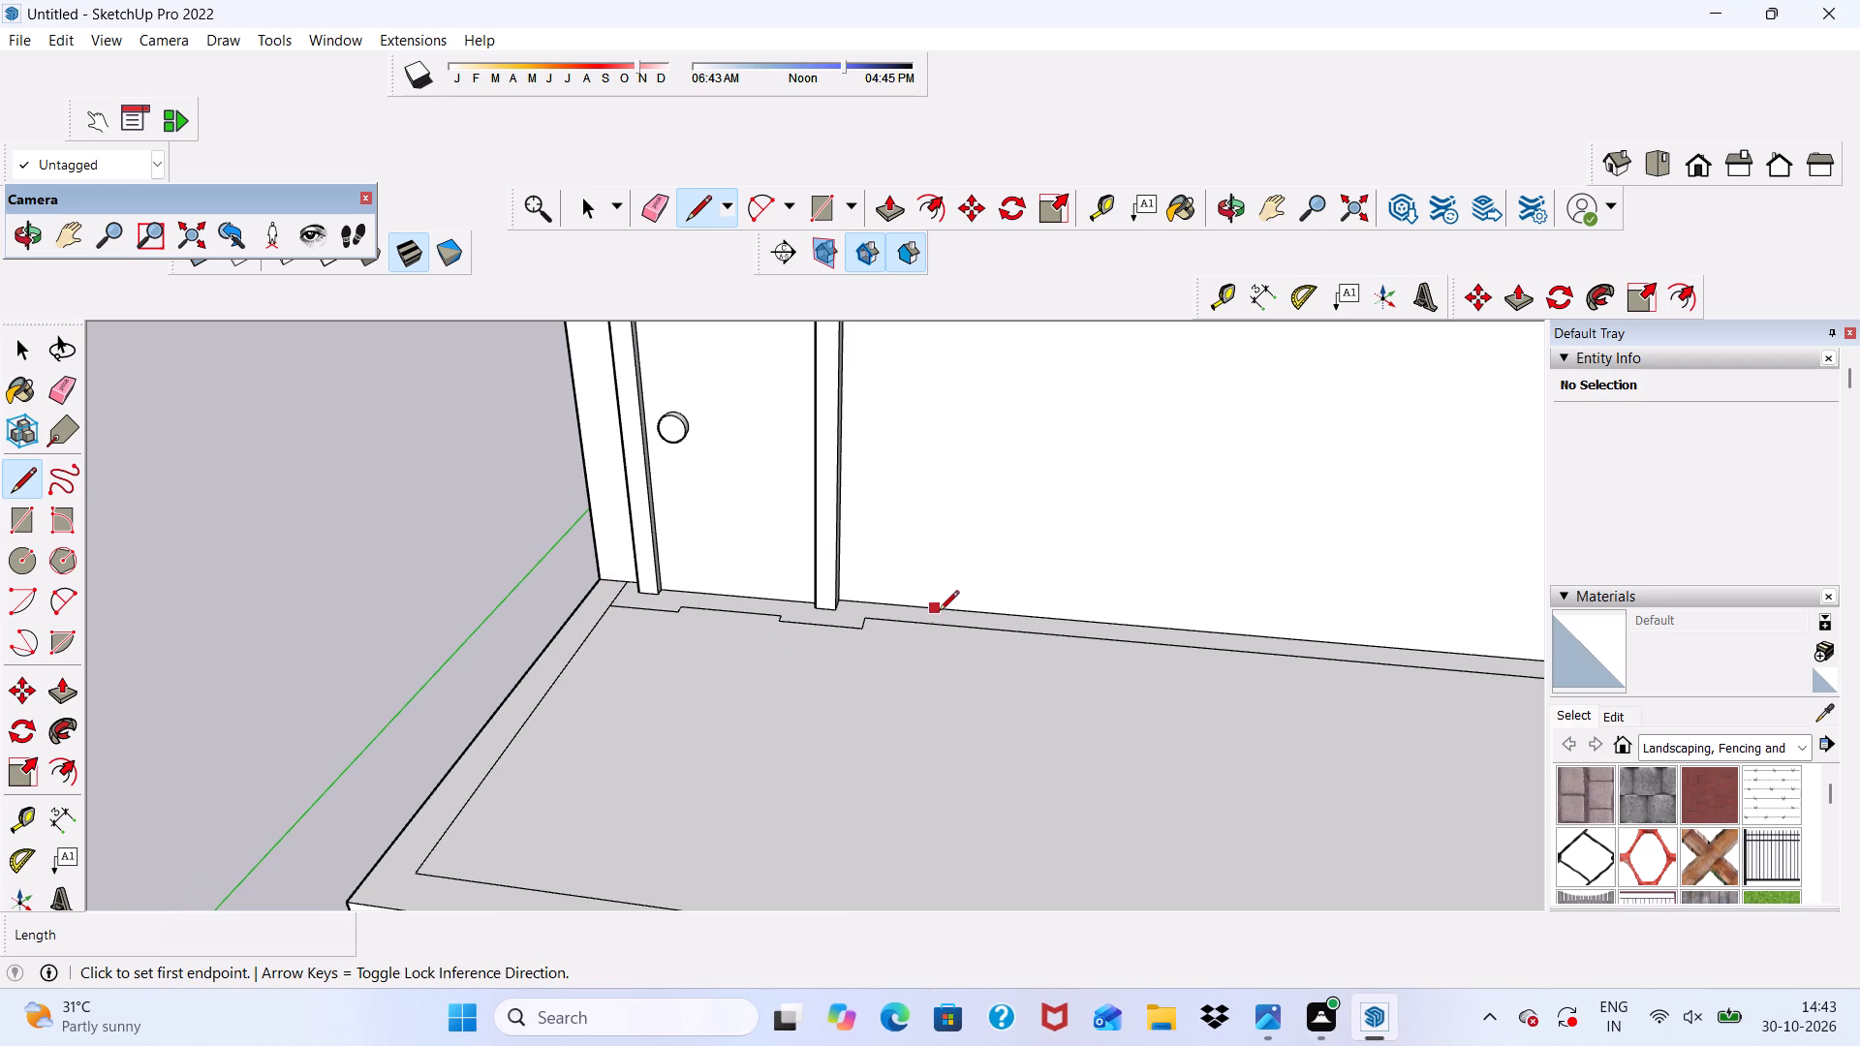
scroll(897, 615, down, 7)
scroll(1256, 623, up, 10)
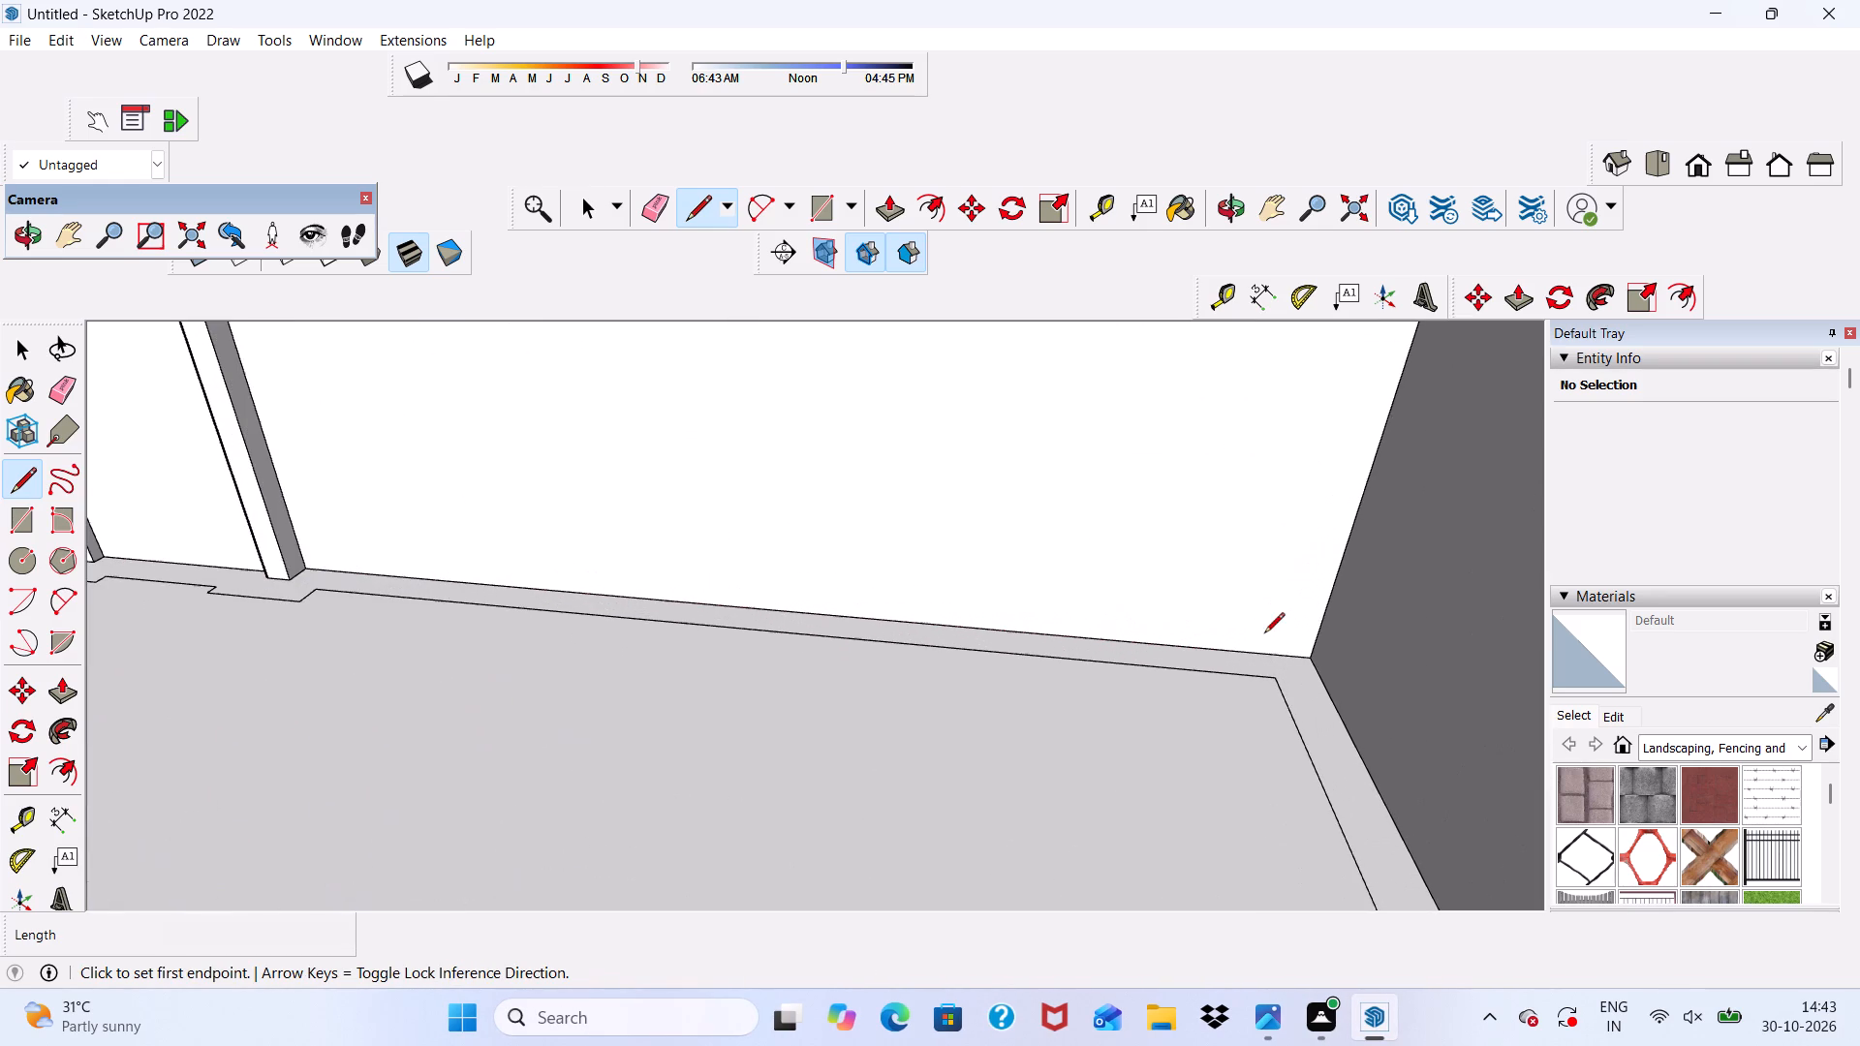
click(1275, 676)
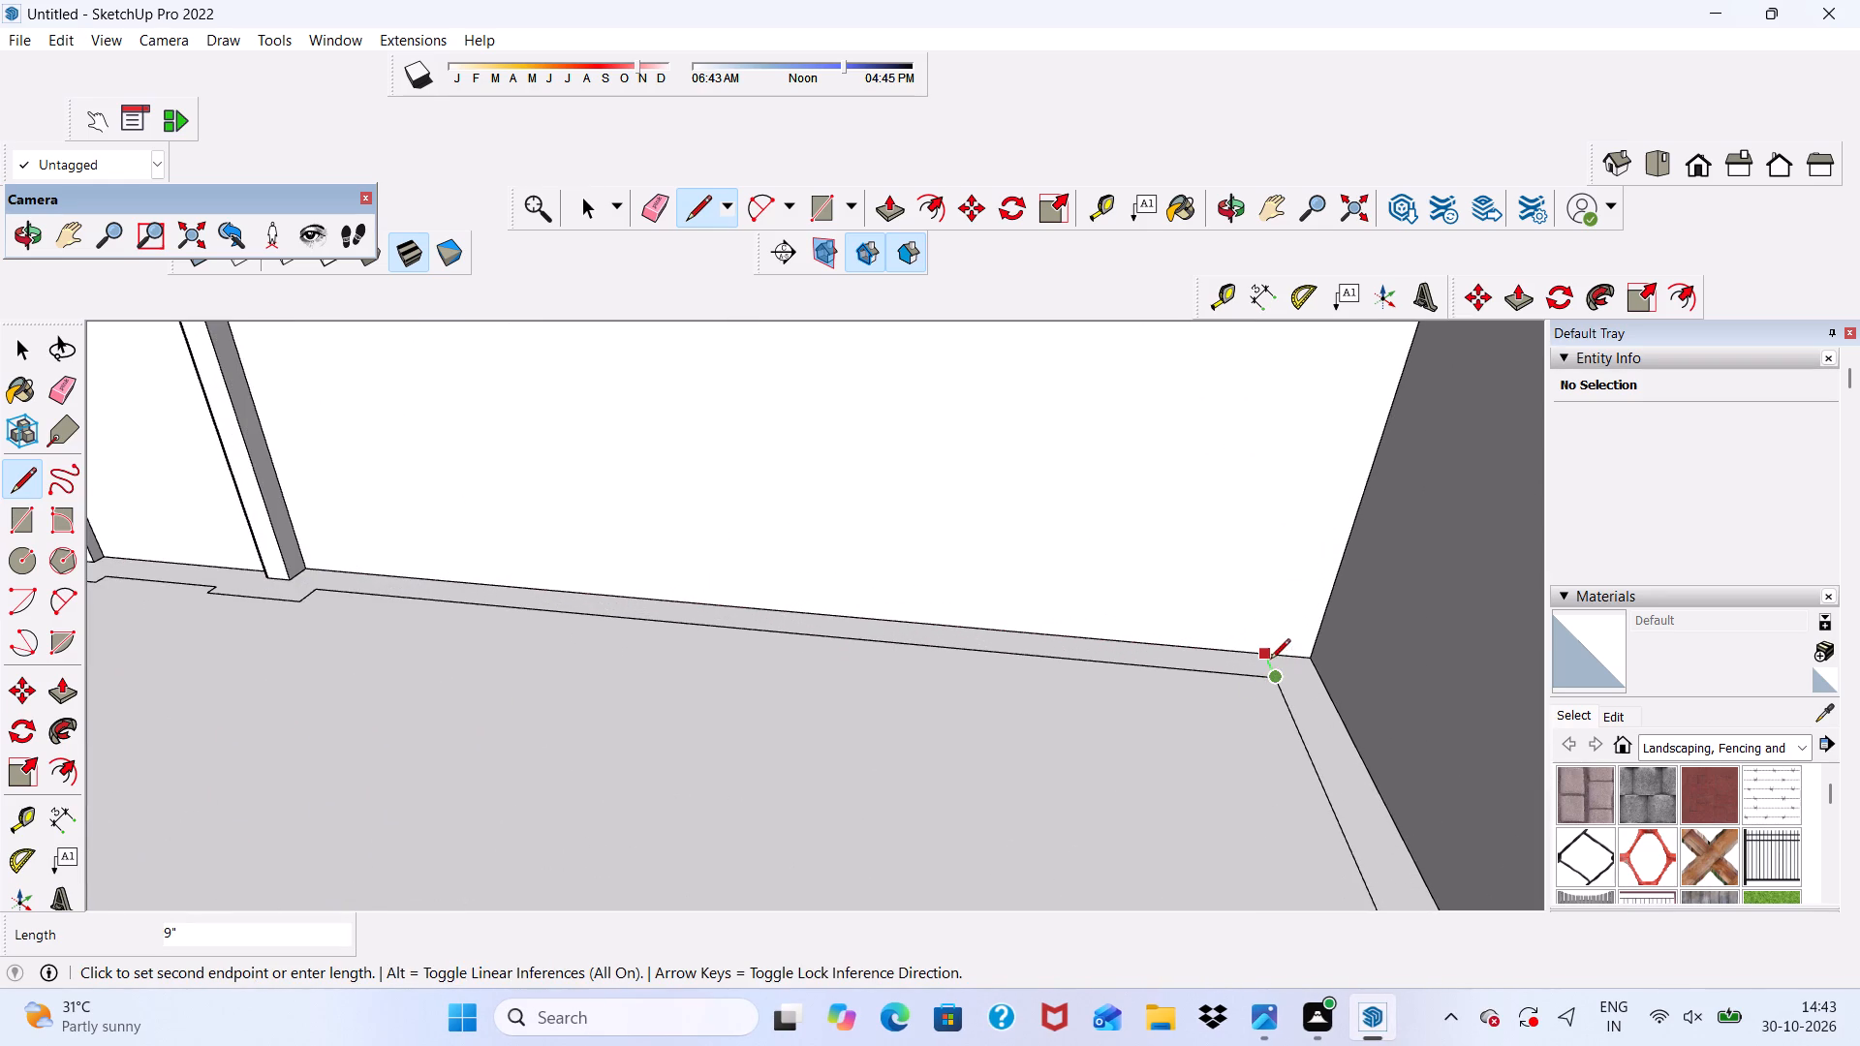
click(1269, 655)
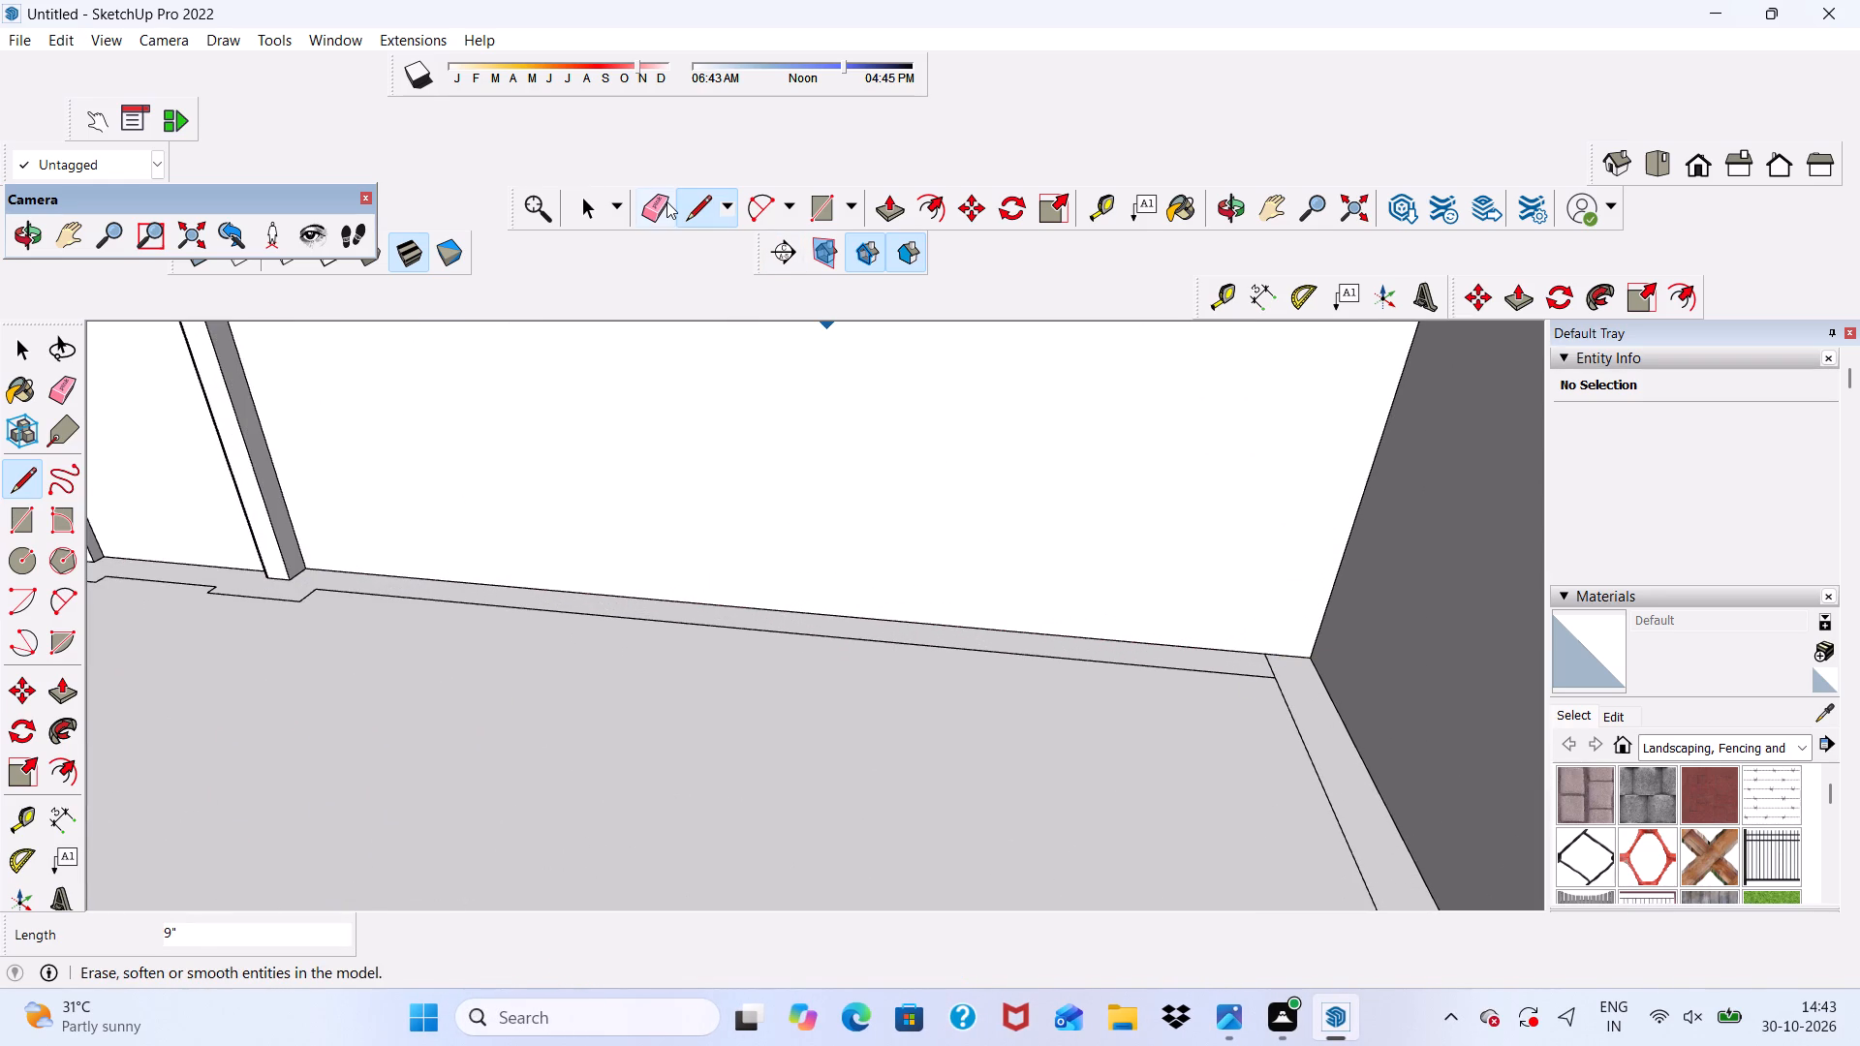
Erase the offset line running along the house wall, including its stepped segments in front of the door frame.
click(666, 201)
click(689, 623)
scroll(694, 613, down, 6)
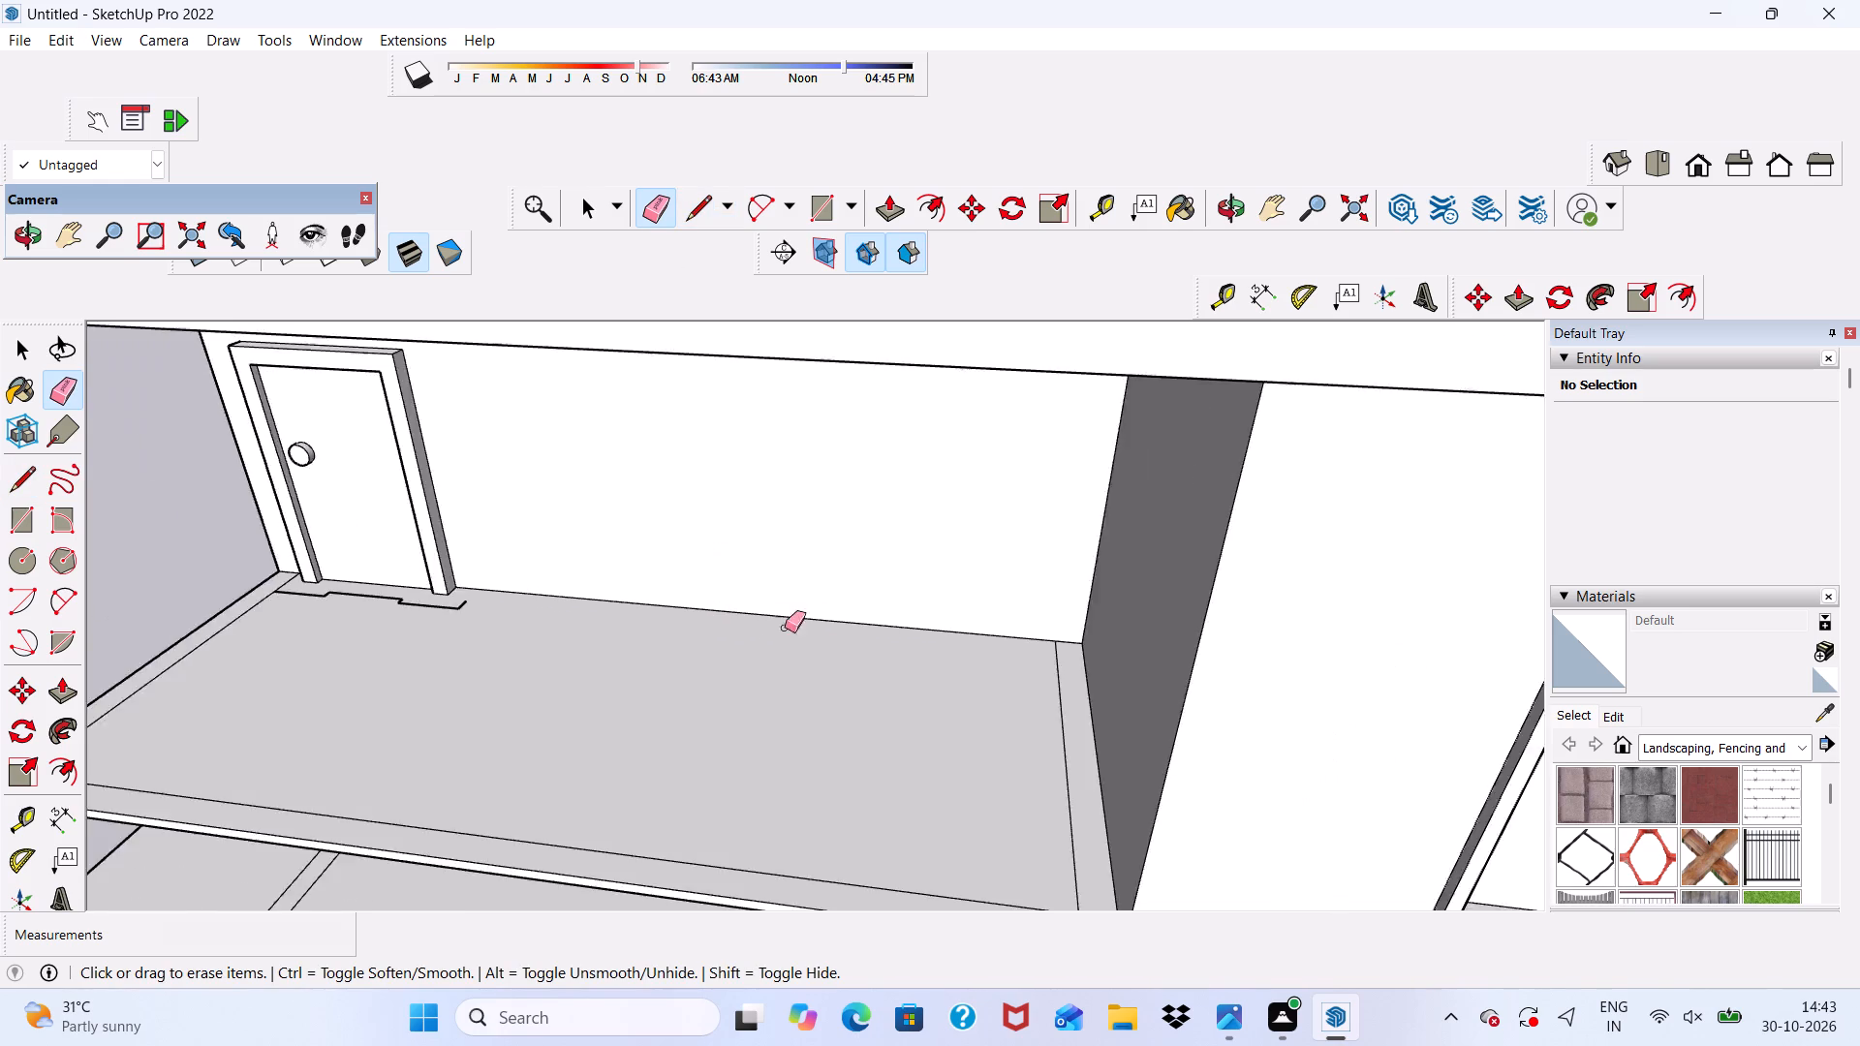
scroll(822, 626, down, 5)
scroll(582, 627, up, 14)
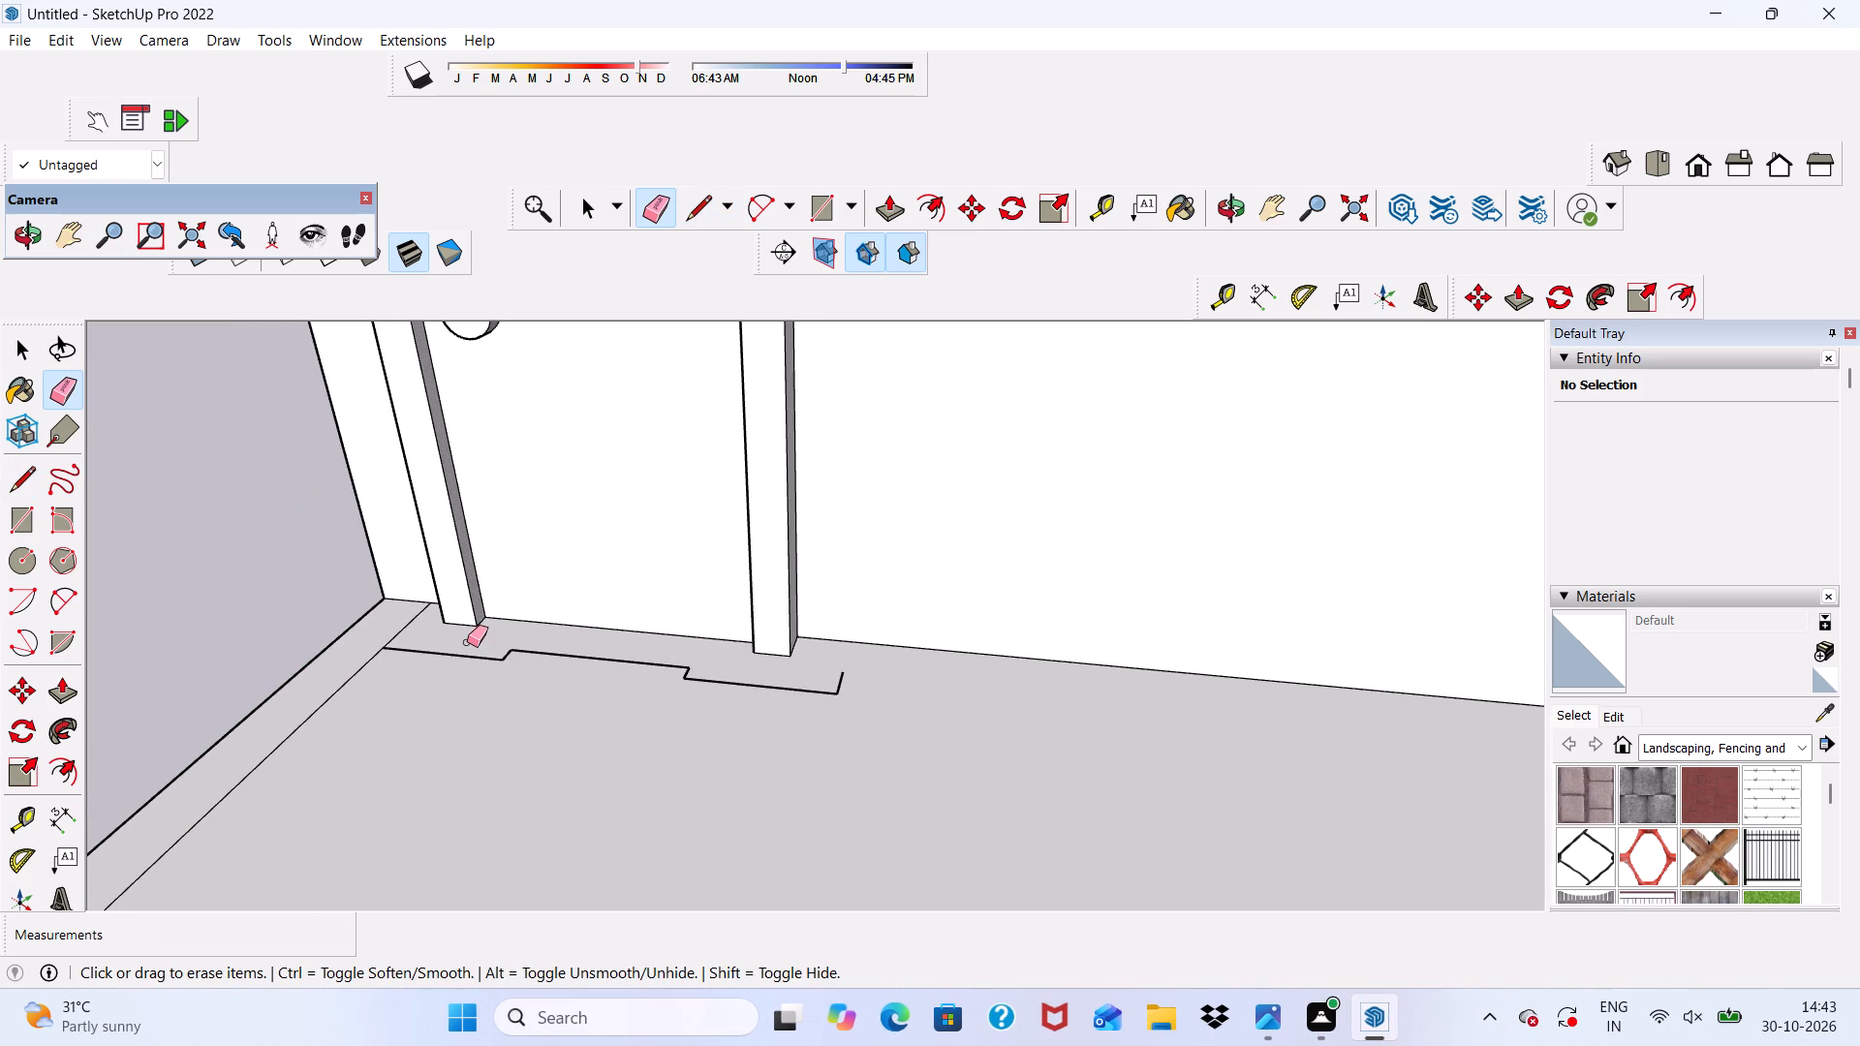
drag(467, 642, 469, 662)
drag(494, 657, 637, 675)
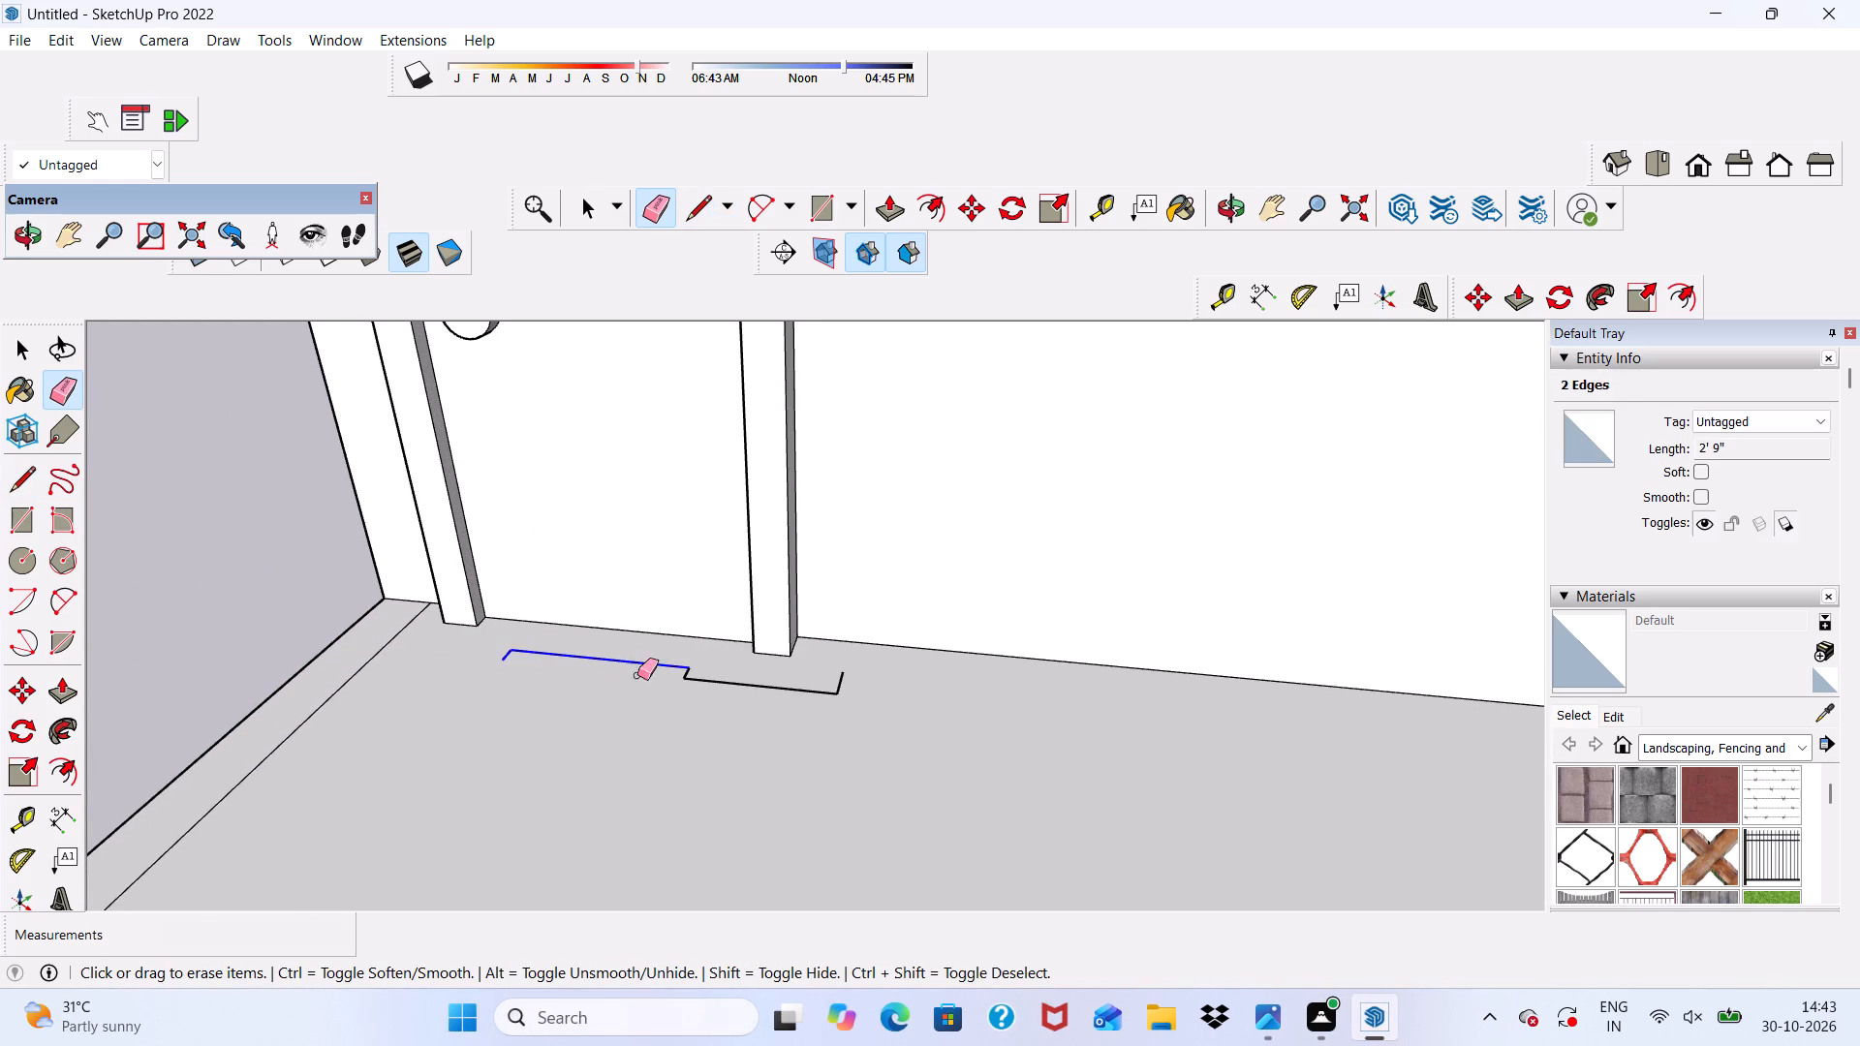
drag(637, 675, 866, 681)
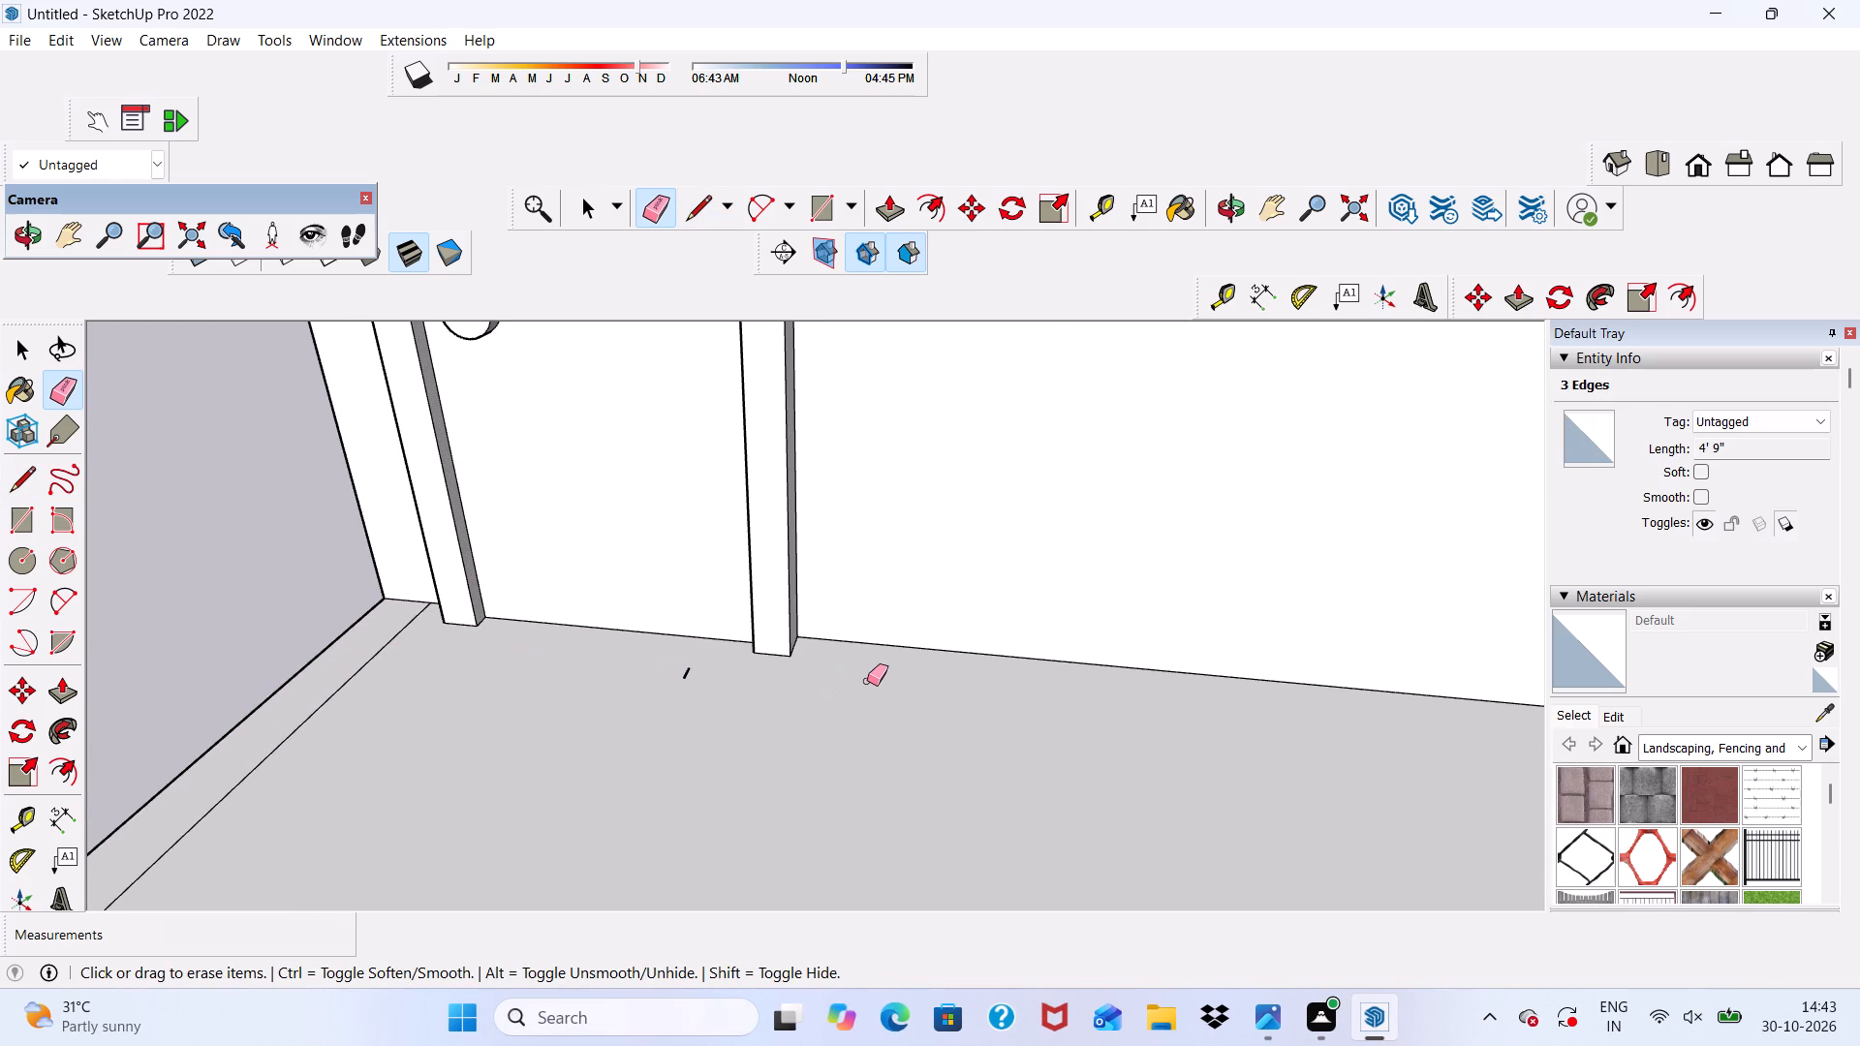
drag(689, 662, 690, 672)
Examine the bordered balcony slab and the facade from above and below.
scroll(671, 599, down, 7)
scroll(794, 494, down, 6)
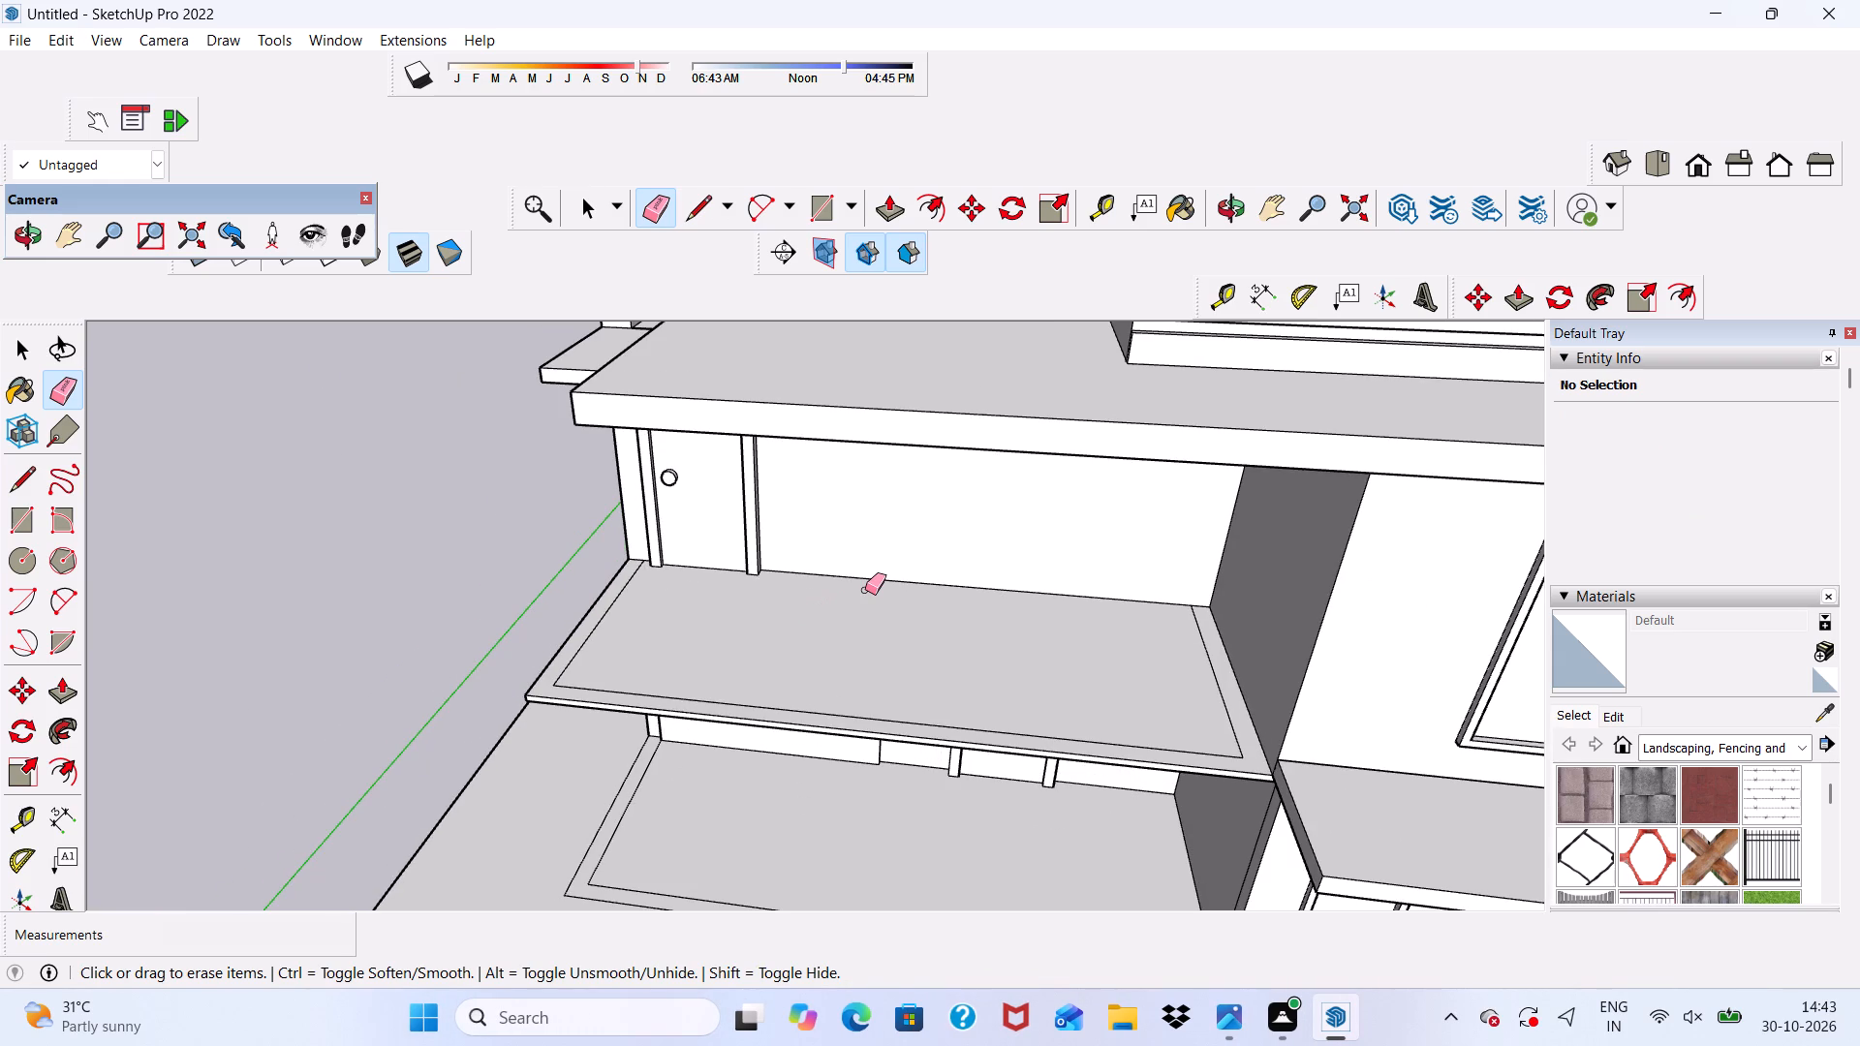
scroll(729, 619, down, 4)
middle_drag(732, 676, 732, 567)
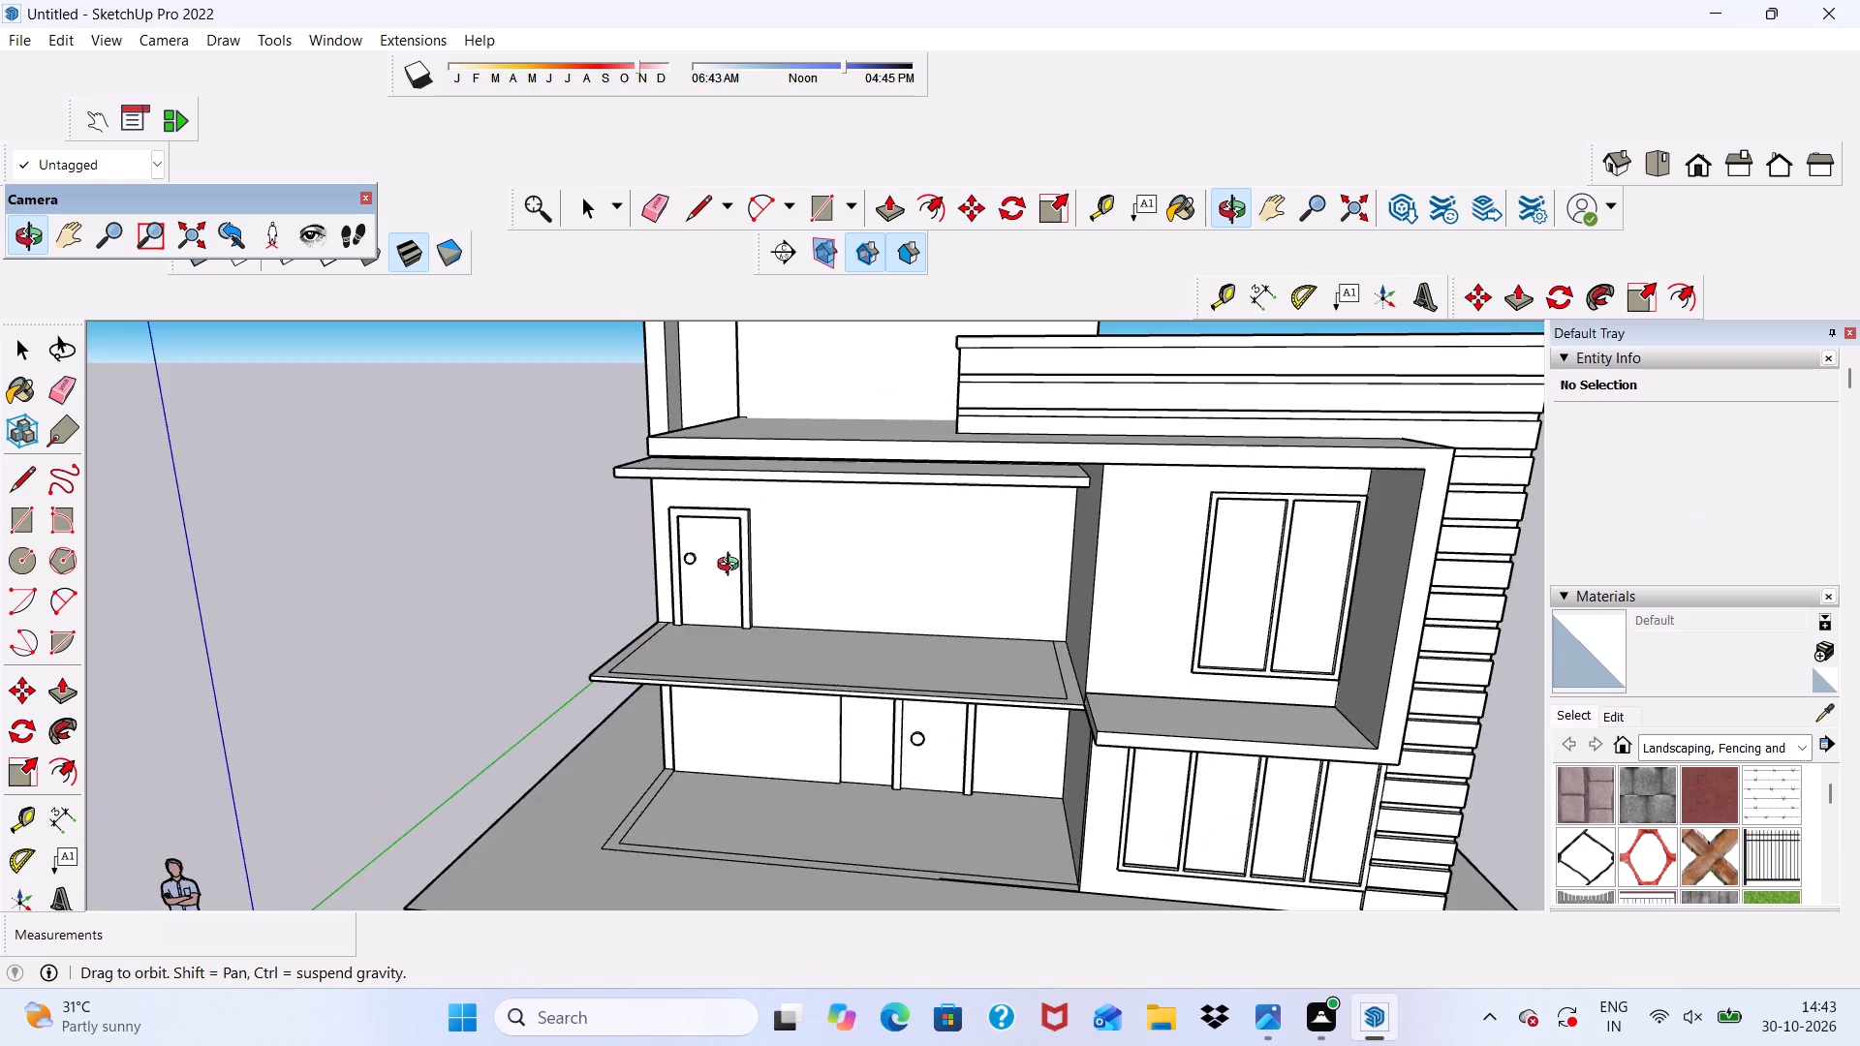
middle_drag(732, 567, 732, 538)
scroll(732, 538, up, 6)
scroll(615, 508, down, 5)
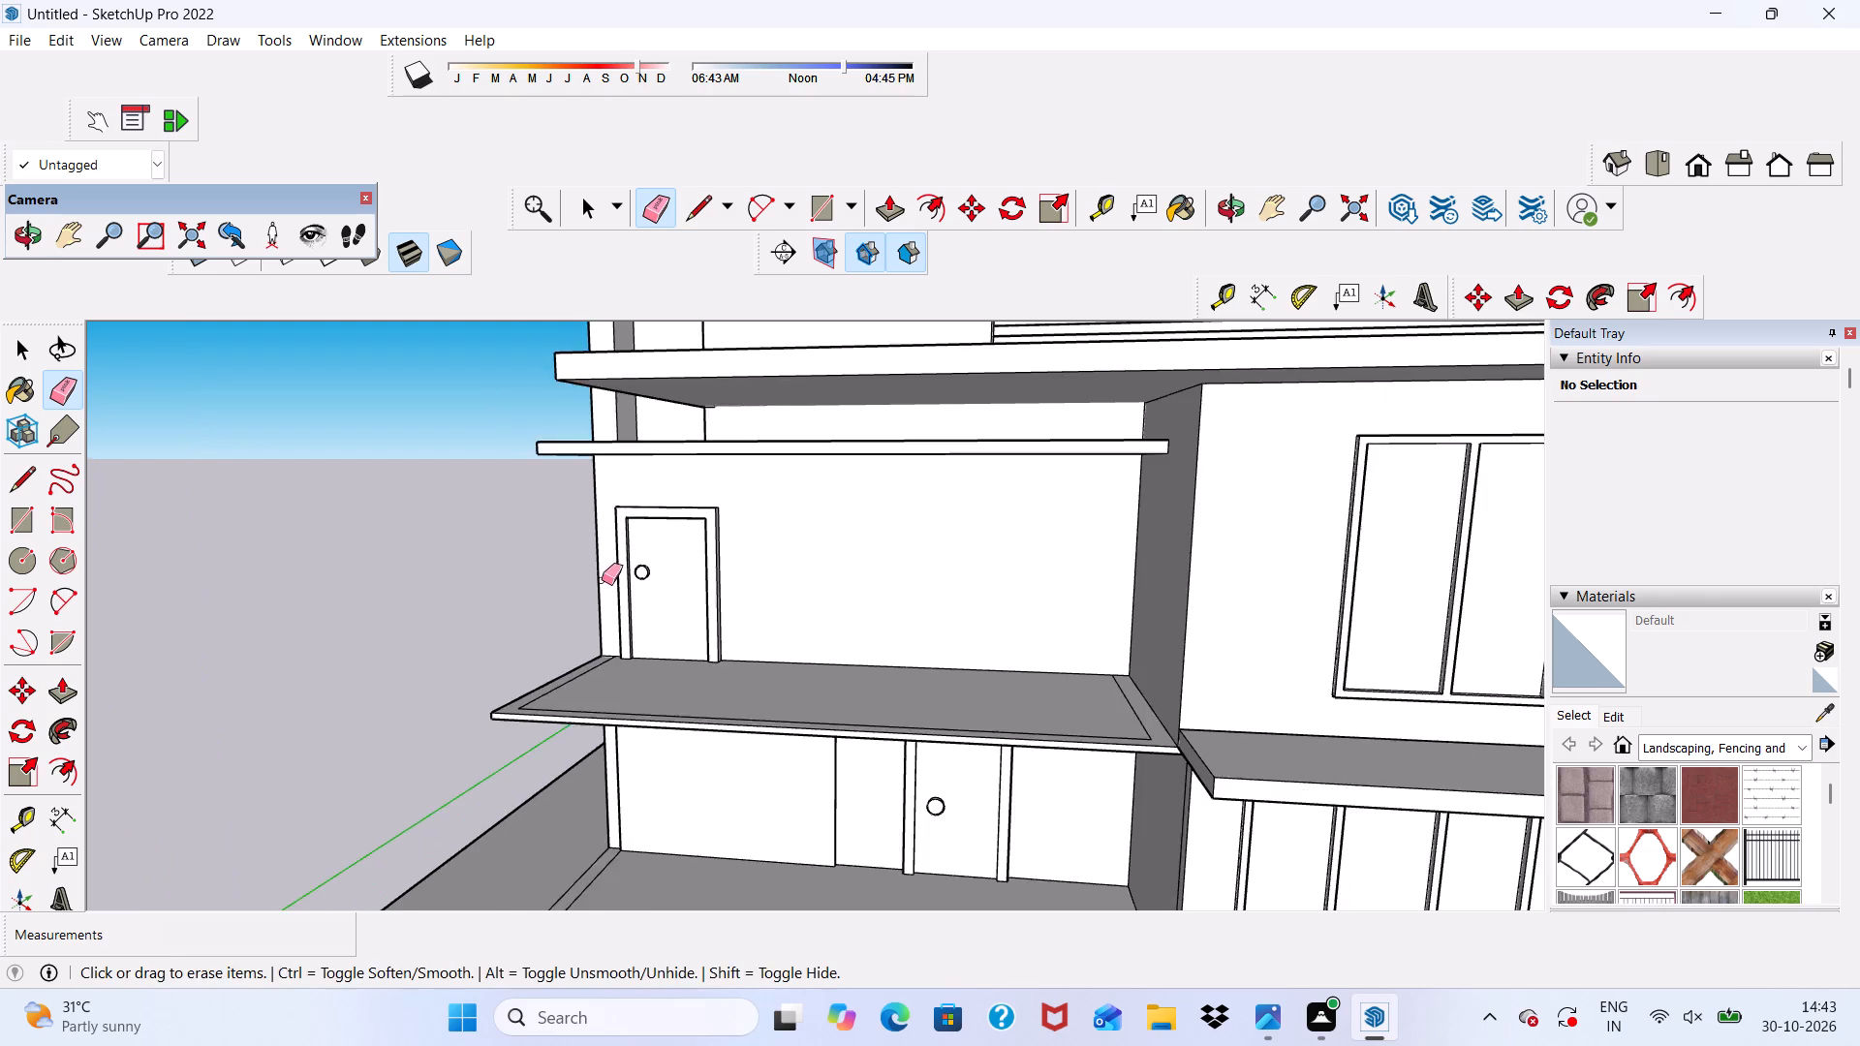
middle_drag(602, 580, 818, 431)
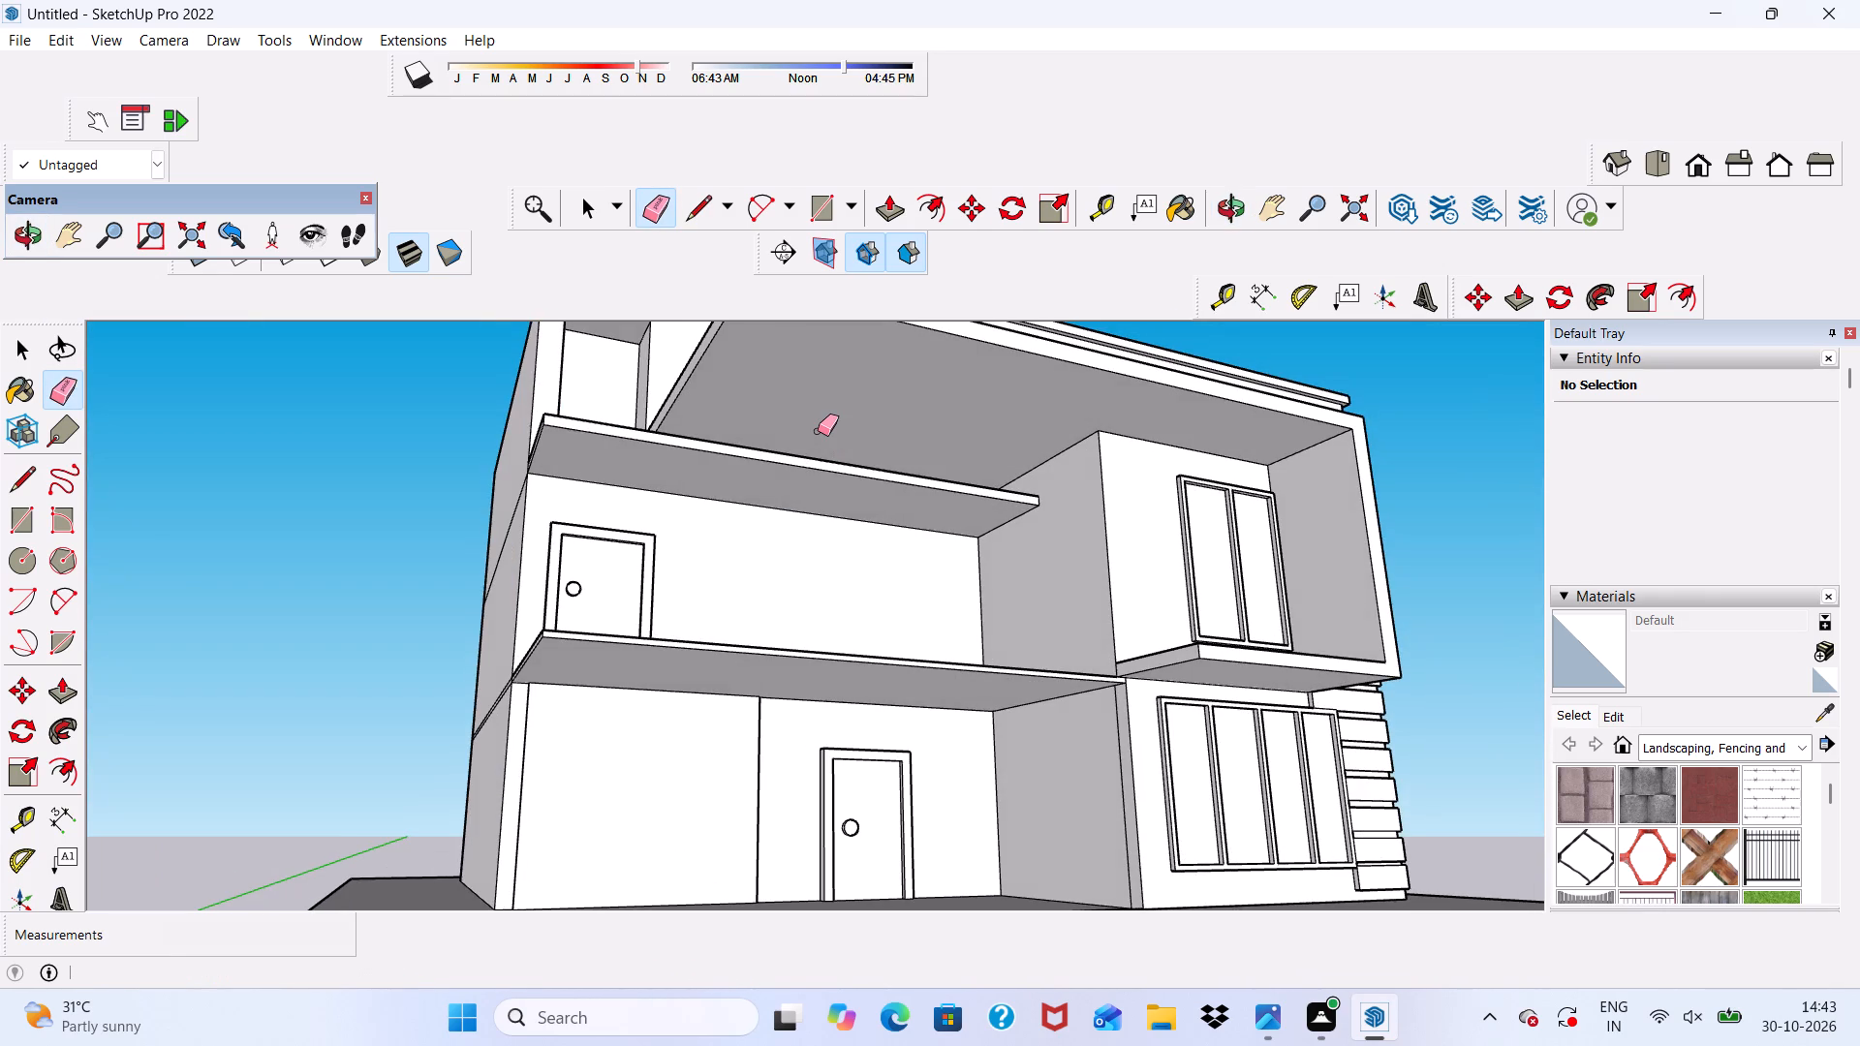
scroll(818, 432, up, 6)
scroll(818, 432, down, 5)
middle_drag(816, 439, 767, 604)
Push/Pull the balcony slab's 9" border face upward to form a low parapet around the balcony's open sides.
click(880, 200)
scroll(577, 669, up, 5)
scroll(582, 494, down, 1)
middle_drag(593, 514, 603, 656)
scroll(424, 622, up, 2)
scroll(425, 603, down, 5)
middle_drag(446, 664, 447, 429)
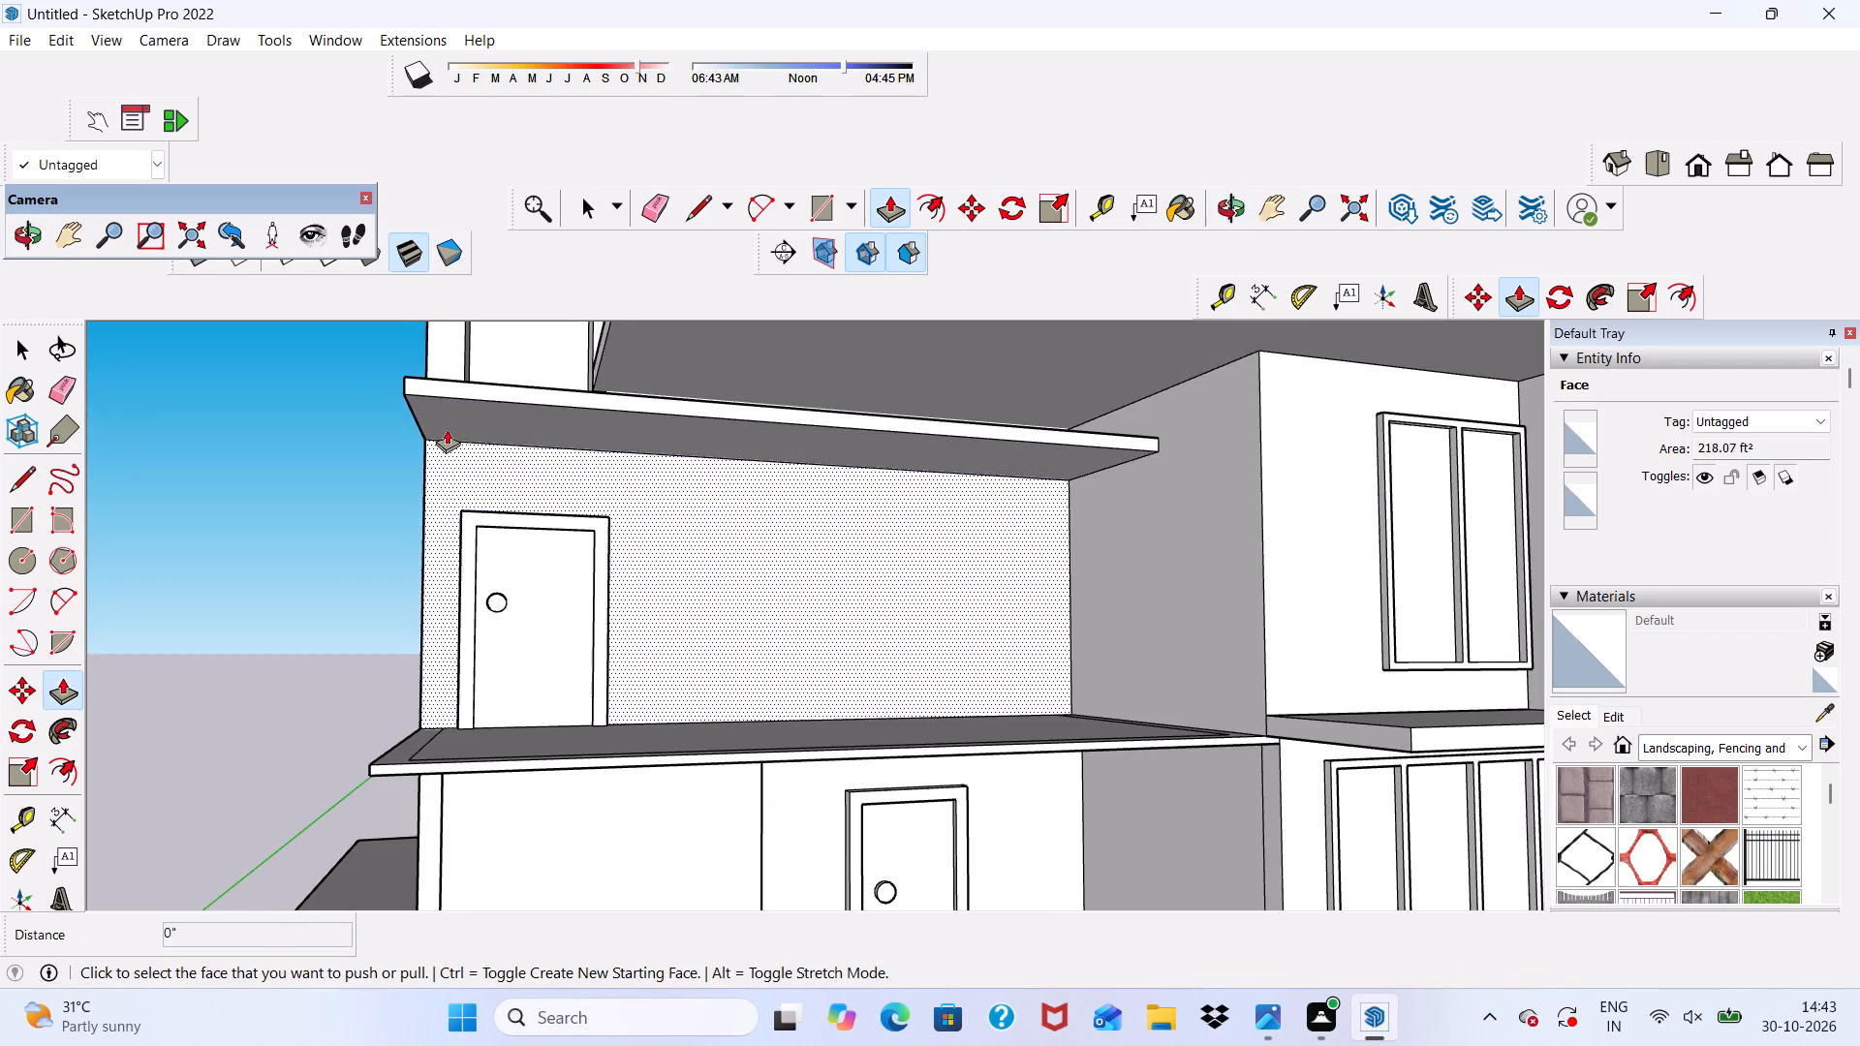
scroll(534, 746, up, 6)
scroll(447, 399, down, 4)
middle_drag(525, 697, 434, 799)
scroll(358, 694, up, 5)
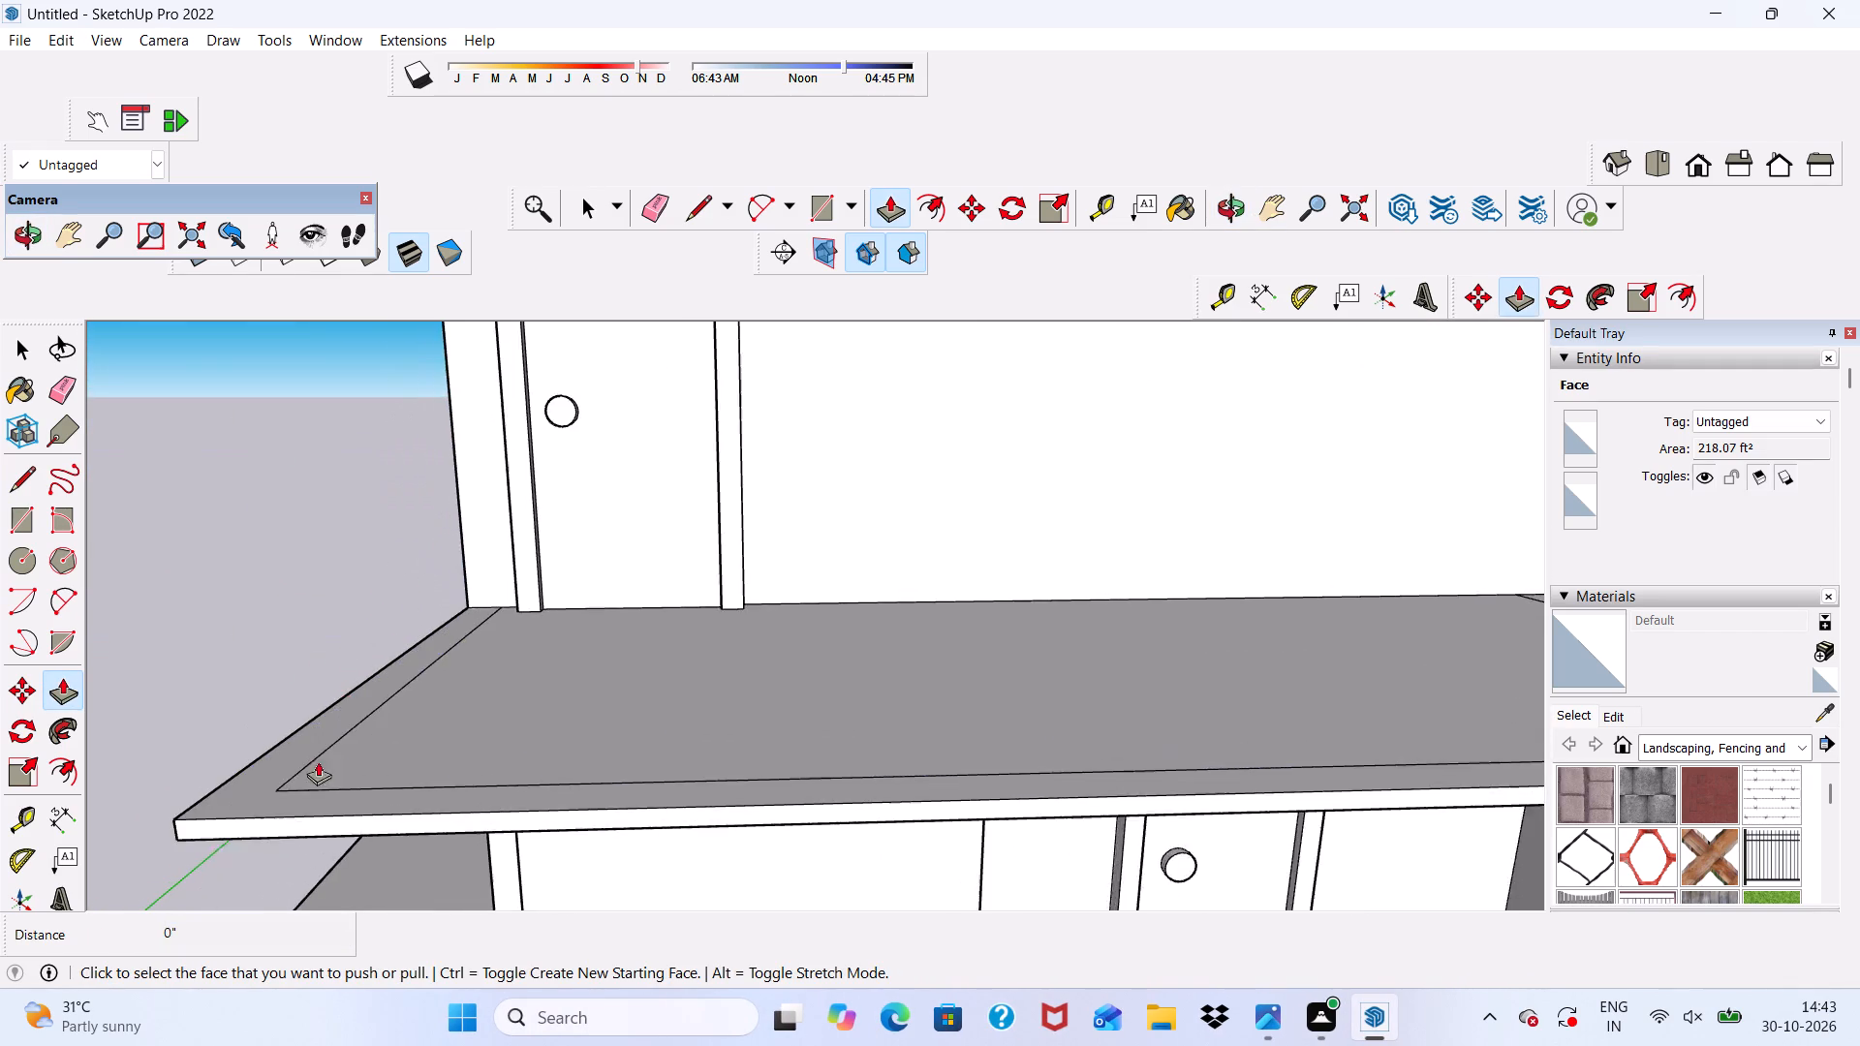
scroll(318, 761, up, 4)
click(260, 805)
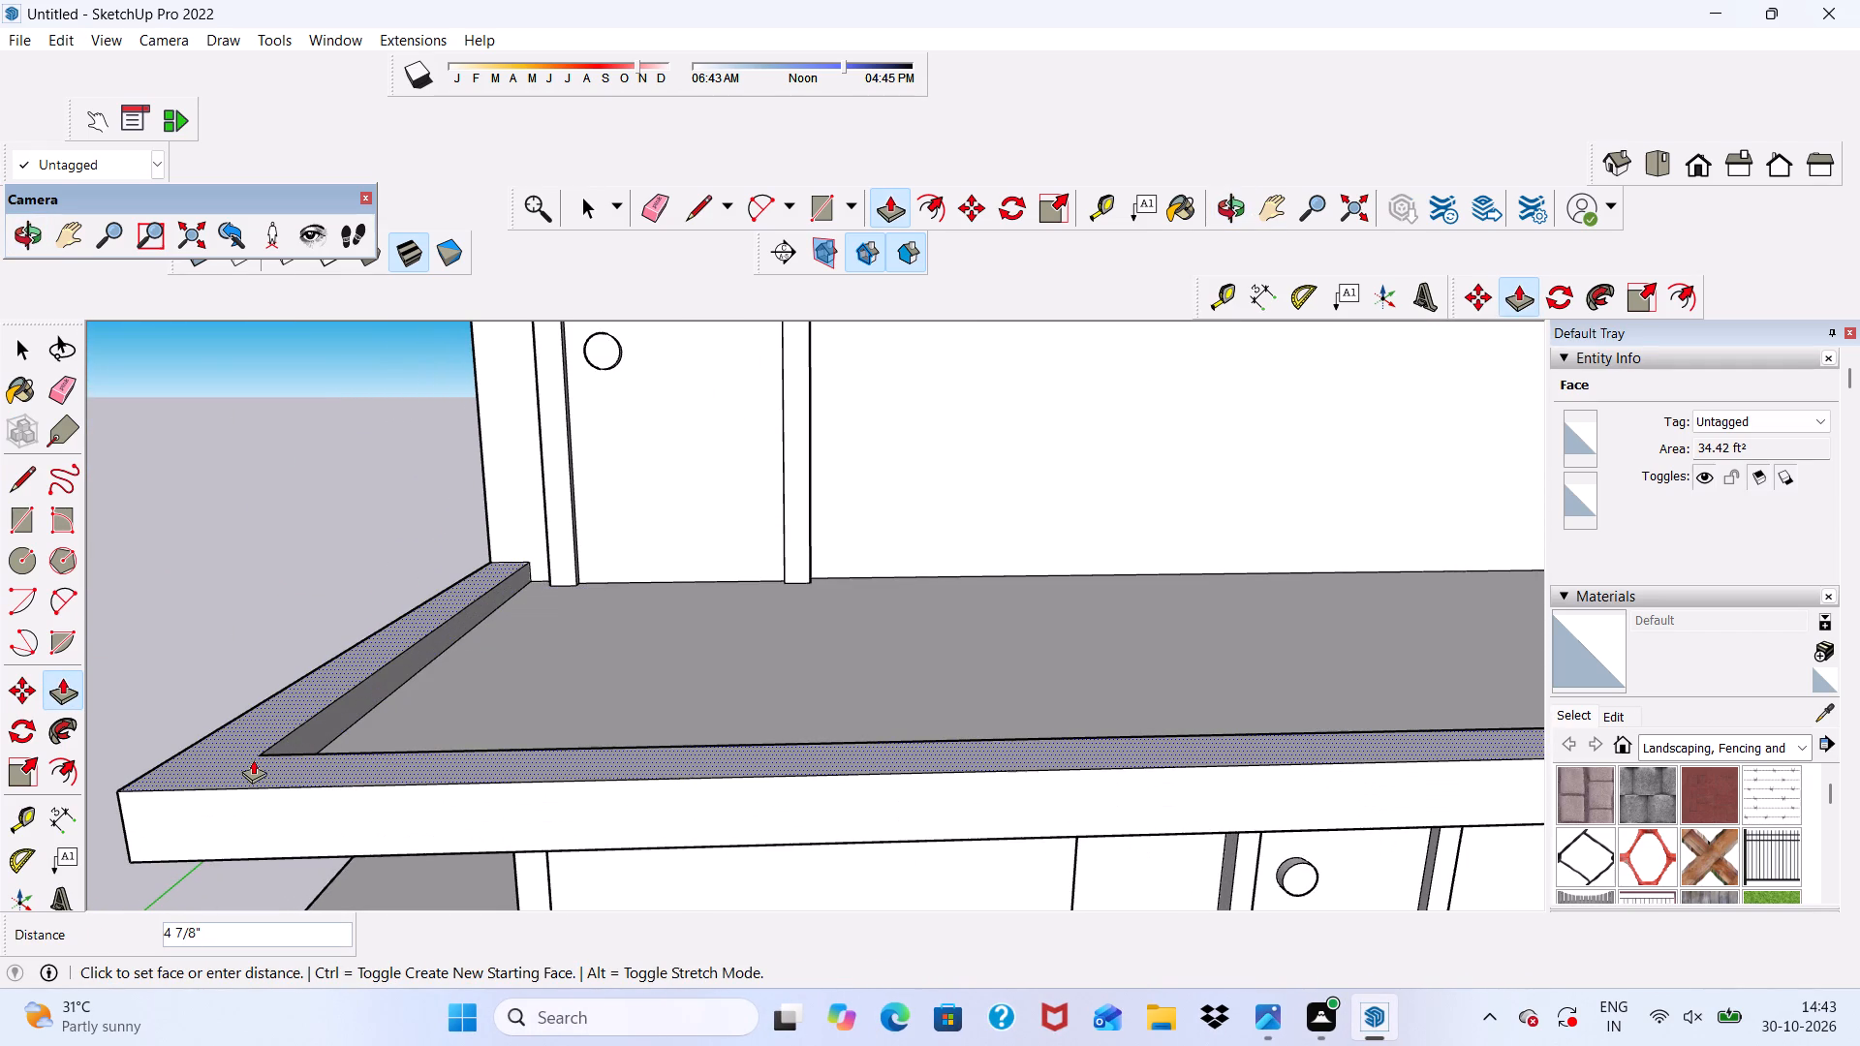
click(252, 697)
Push/Pull the underside of the upper balcony slab downward 2 7/8" to thicken it.
scroll(279, 679, down, 7)
middle_drag(604, 798, 584, 670)
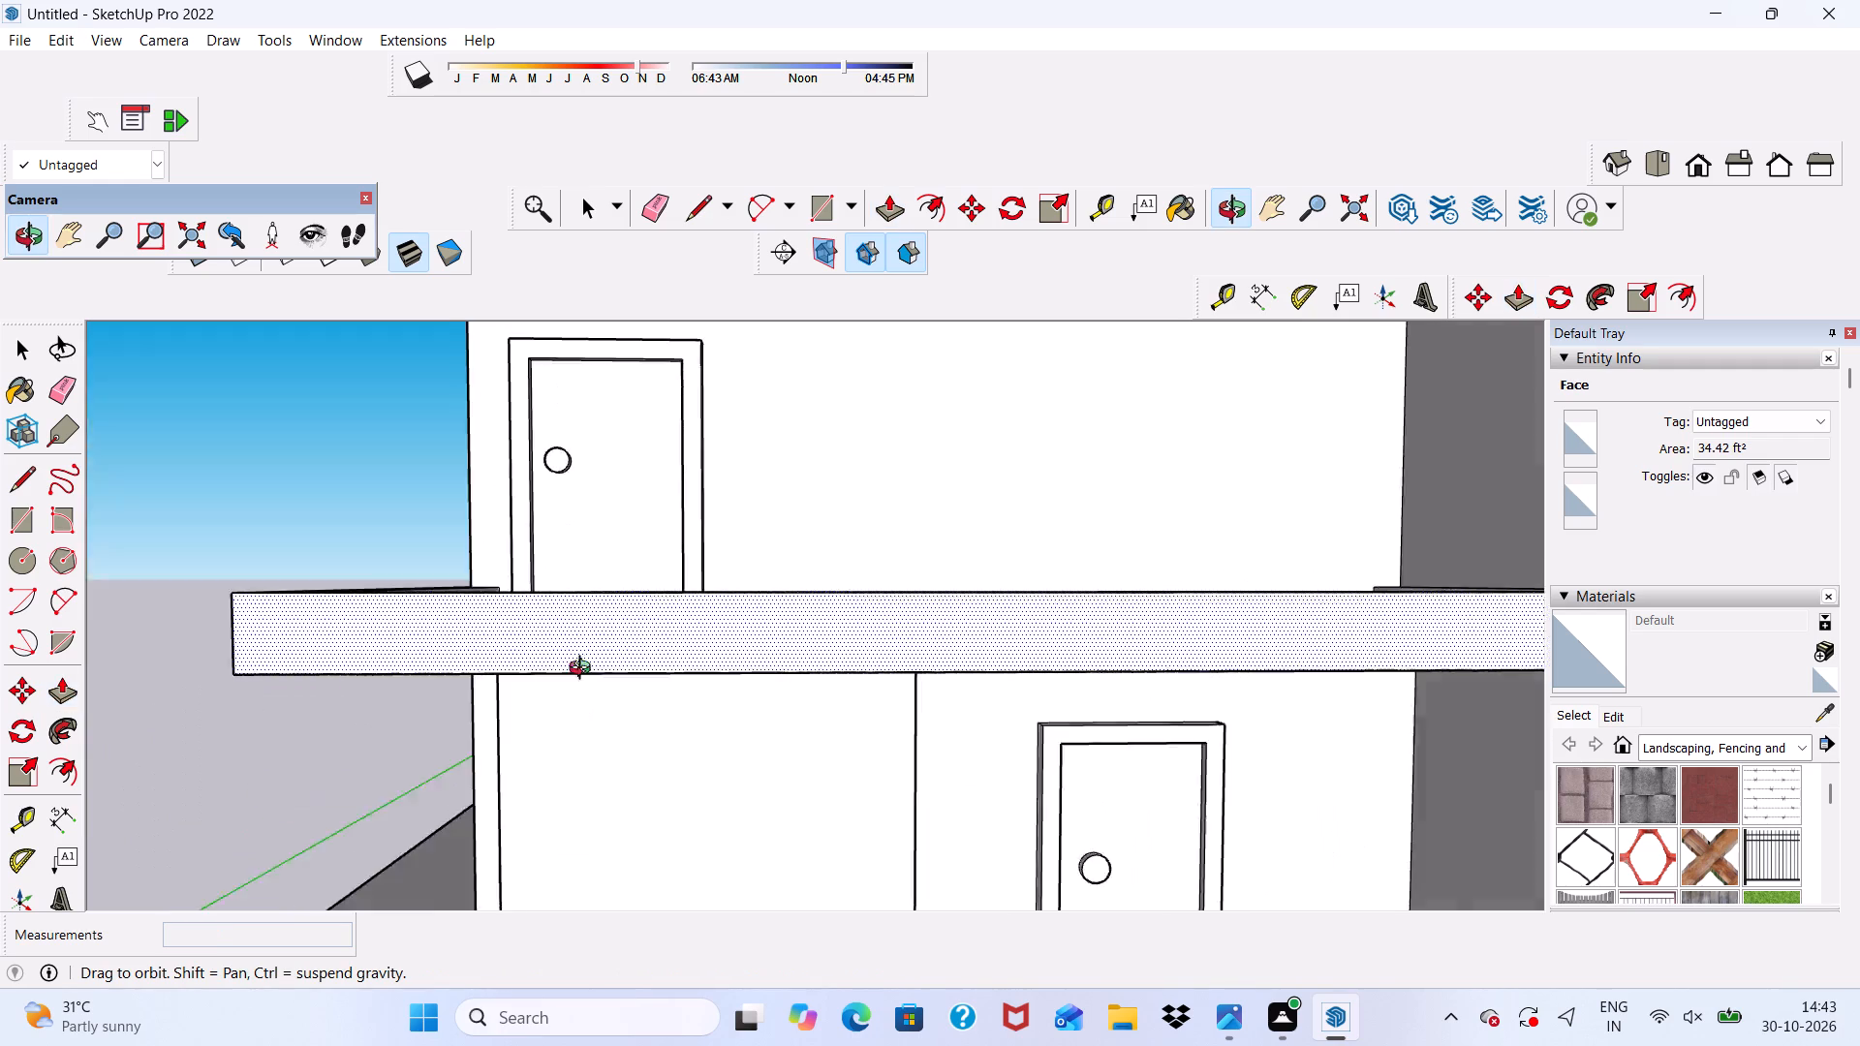
middle_drag(584, 670, 571, 624)
click(569, 540)
click(569, 553)
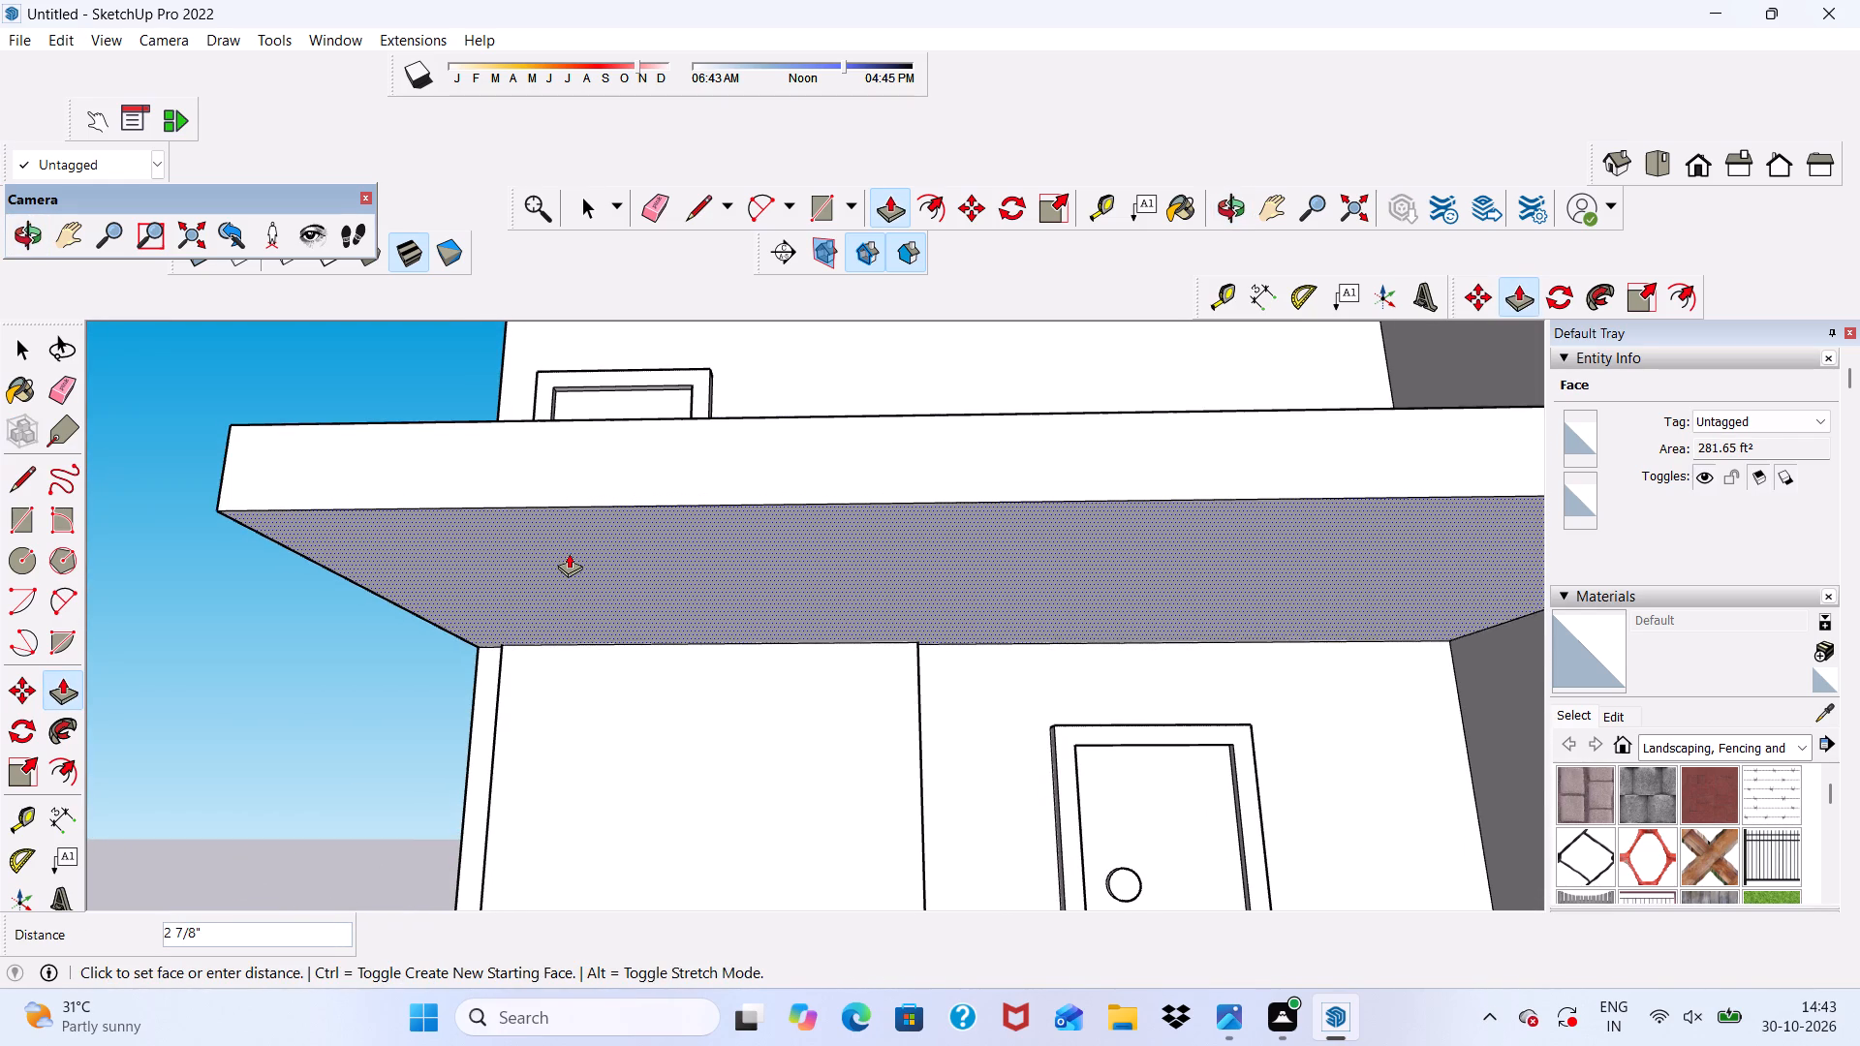
Push/Pull the top face of the balcony parapet upward another 4 3/16".
scroll(580, 538, down, 7)
middle_drag(676, 586, 693, 700)
scroll(617, 610, up, 6)
scroll(616, 603, down, 1)
middle_drag(616, 603, 616, 704)
scroll(407, 687, up, 5)
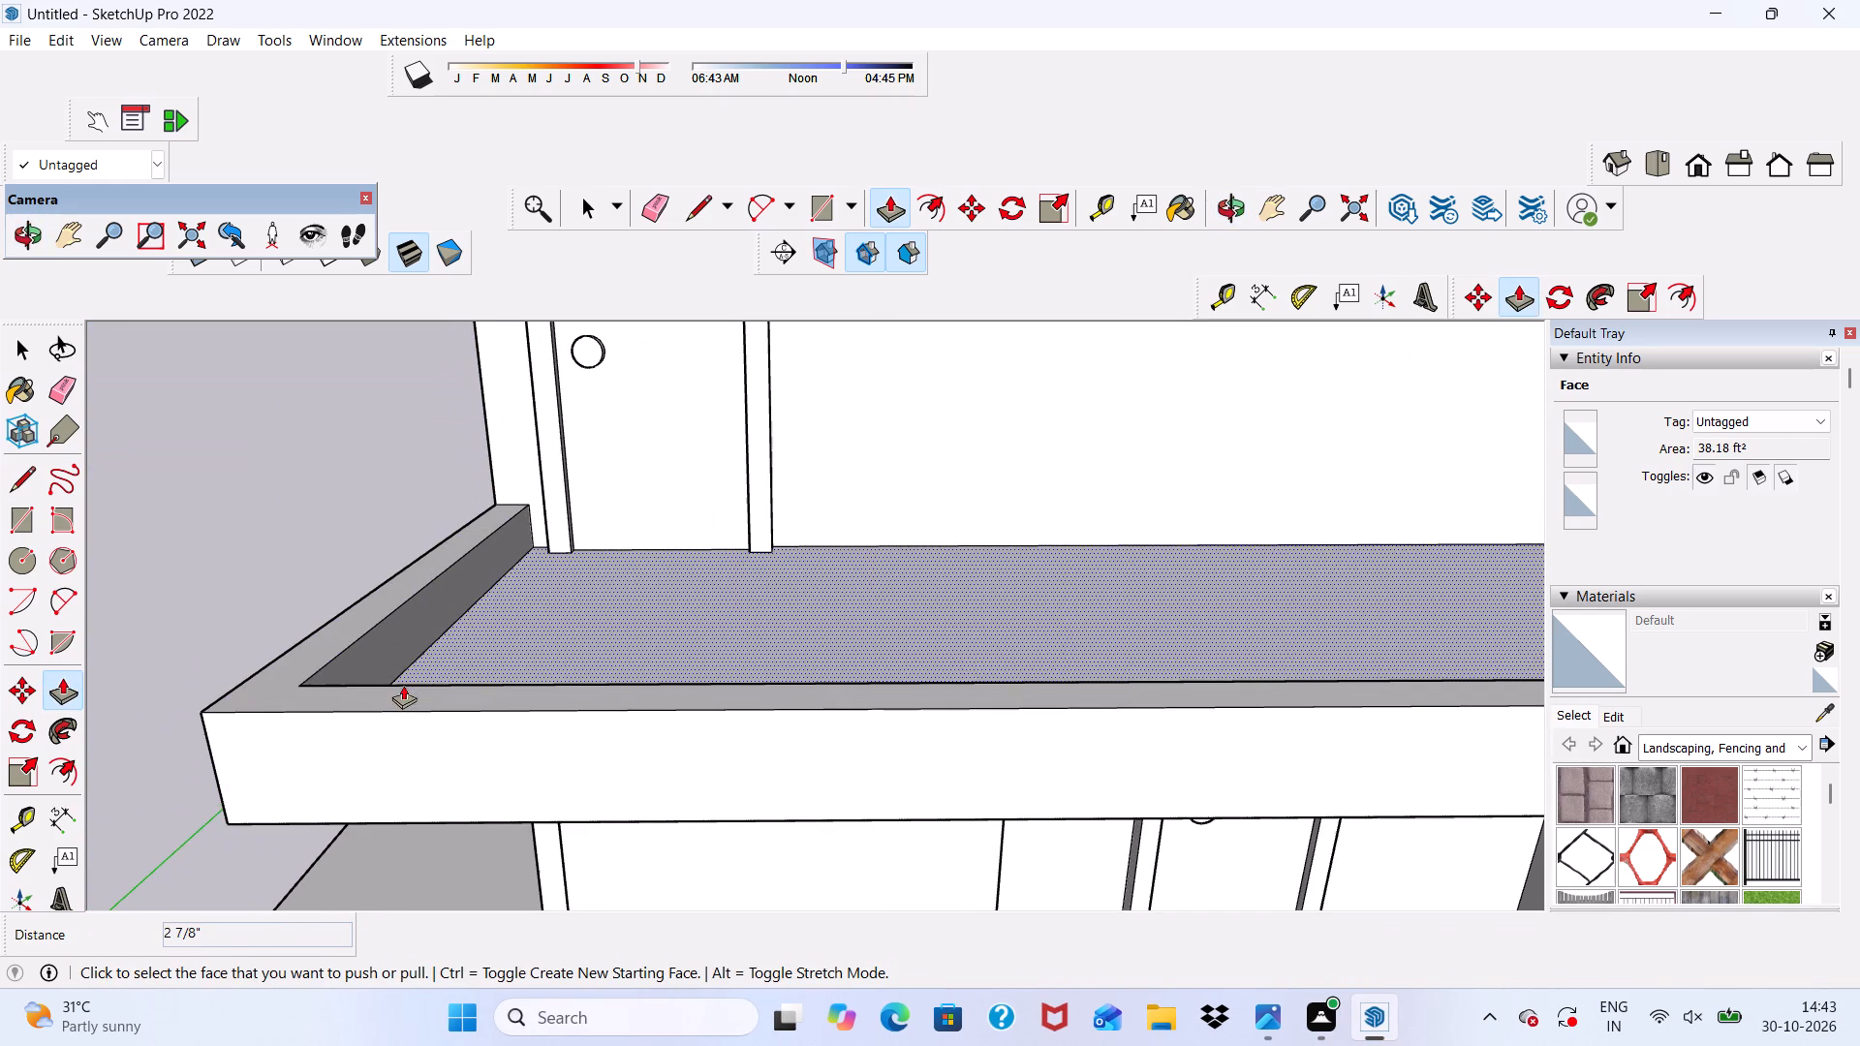
click(391, 695)
click(384, 669)
scroll(384, 669, down, 5)
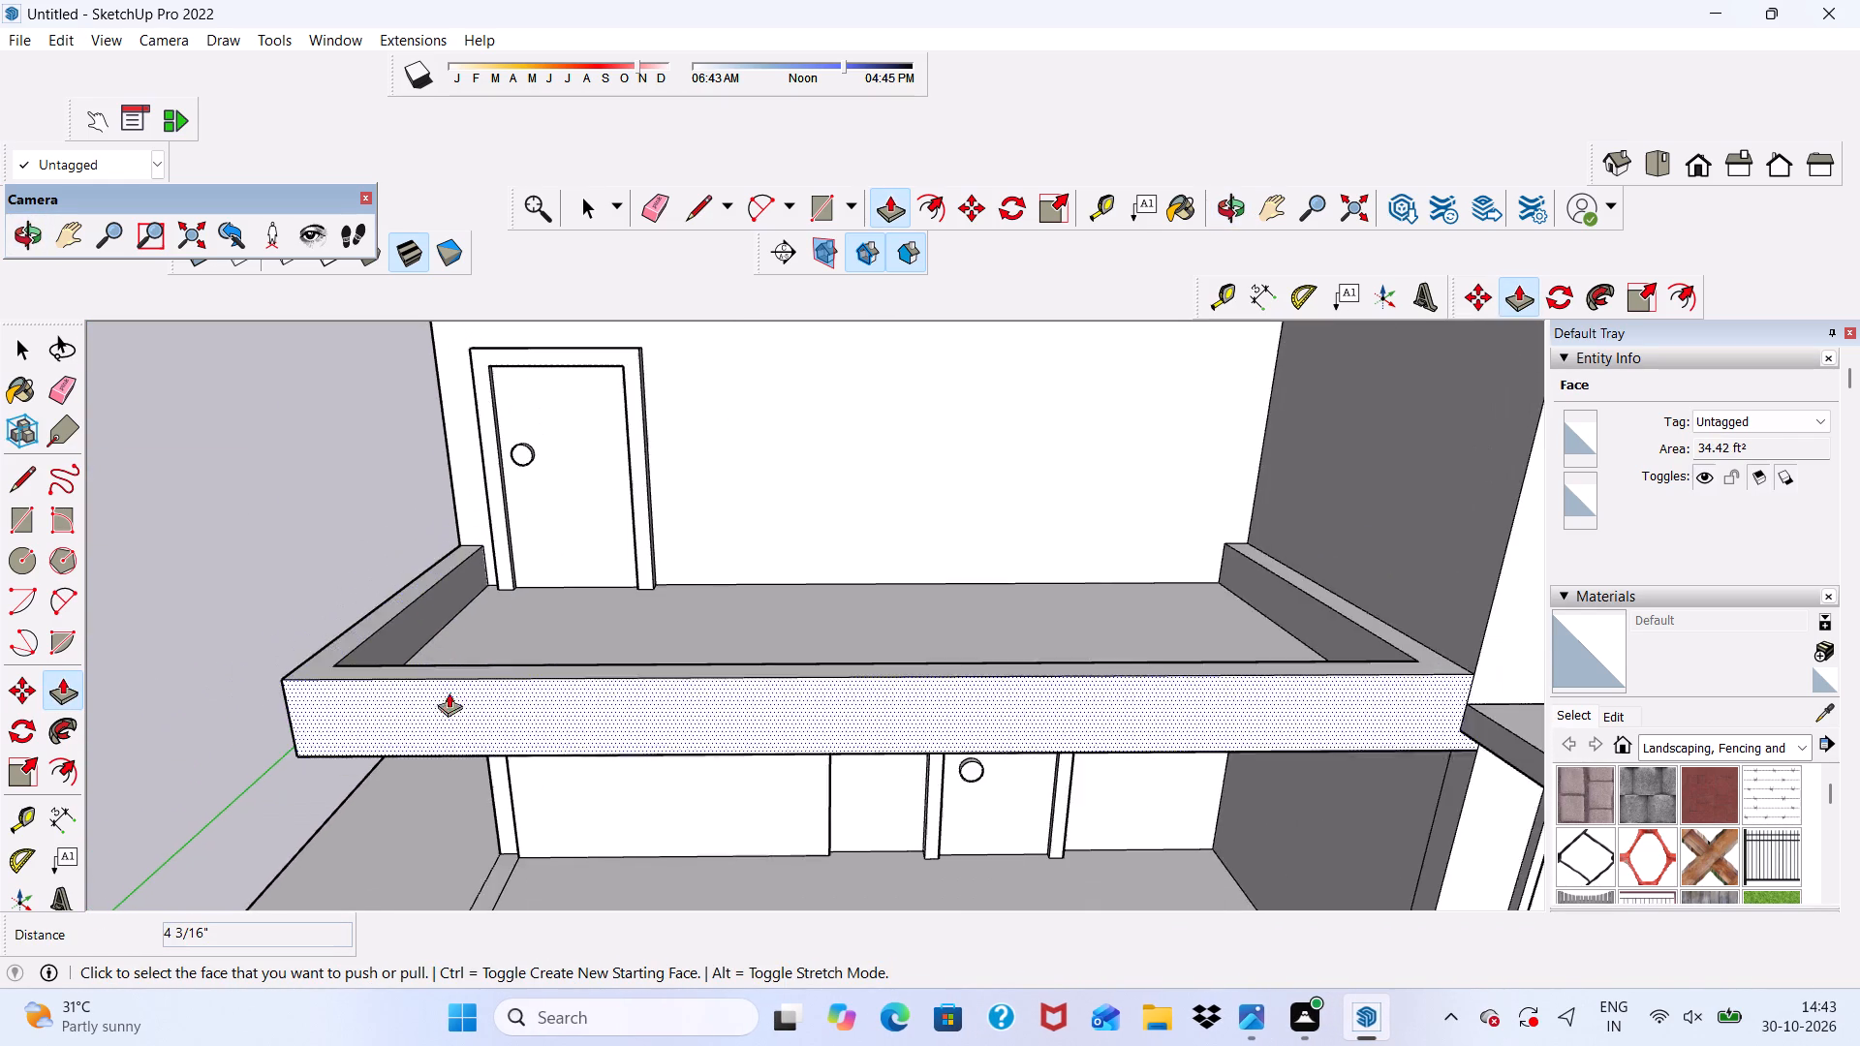
Draw a vertical rectangle about 25' 6 11/16" by 4' 2 9/16" standing on the front outer edge of the balcony parapet.
scroll(449, 692, down, 8)
middle_drag(573, 713, 576, 648)
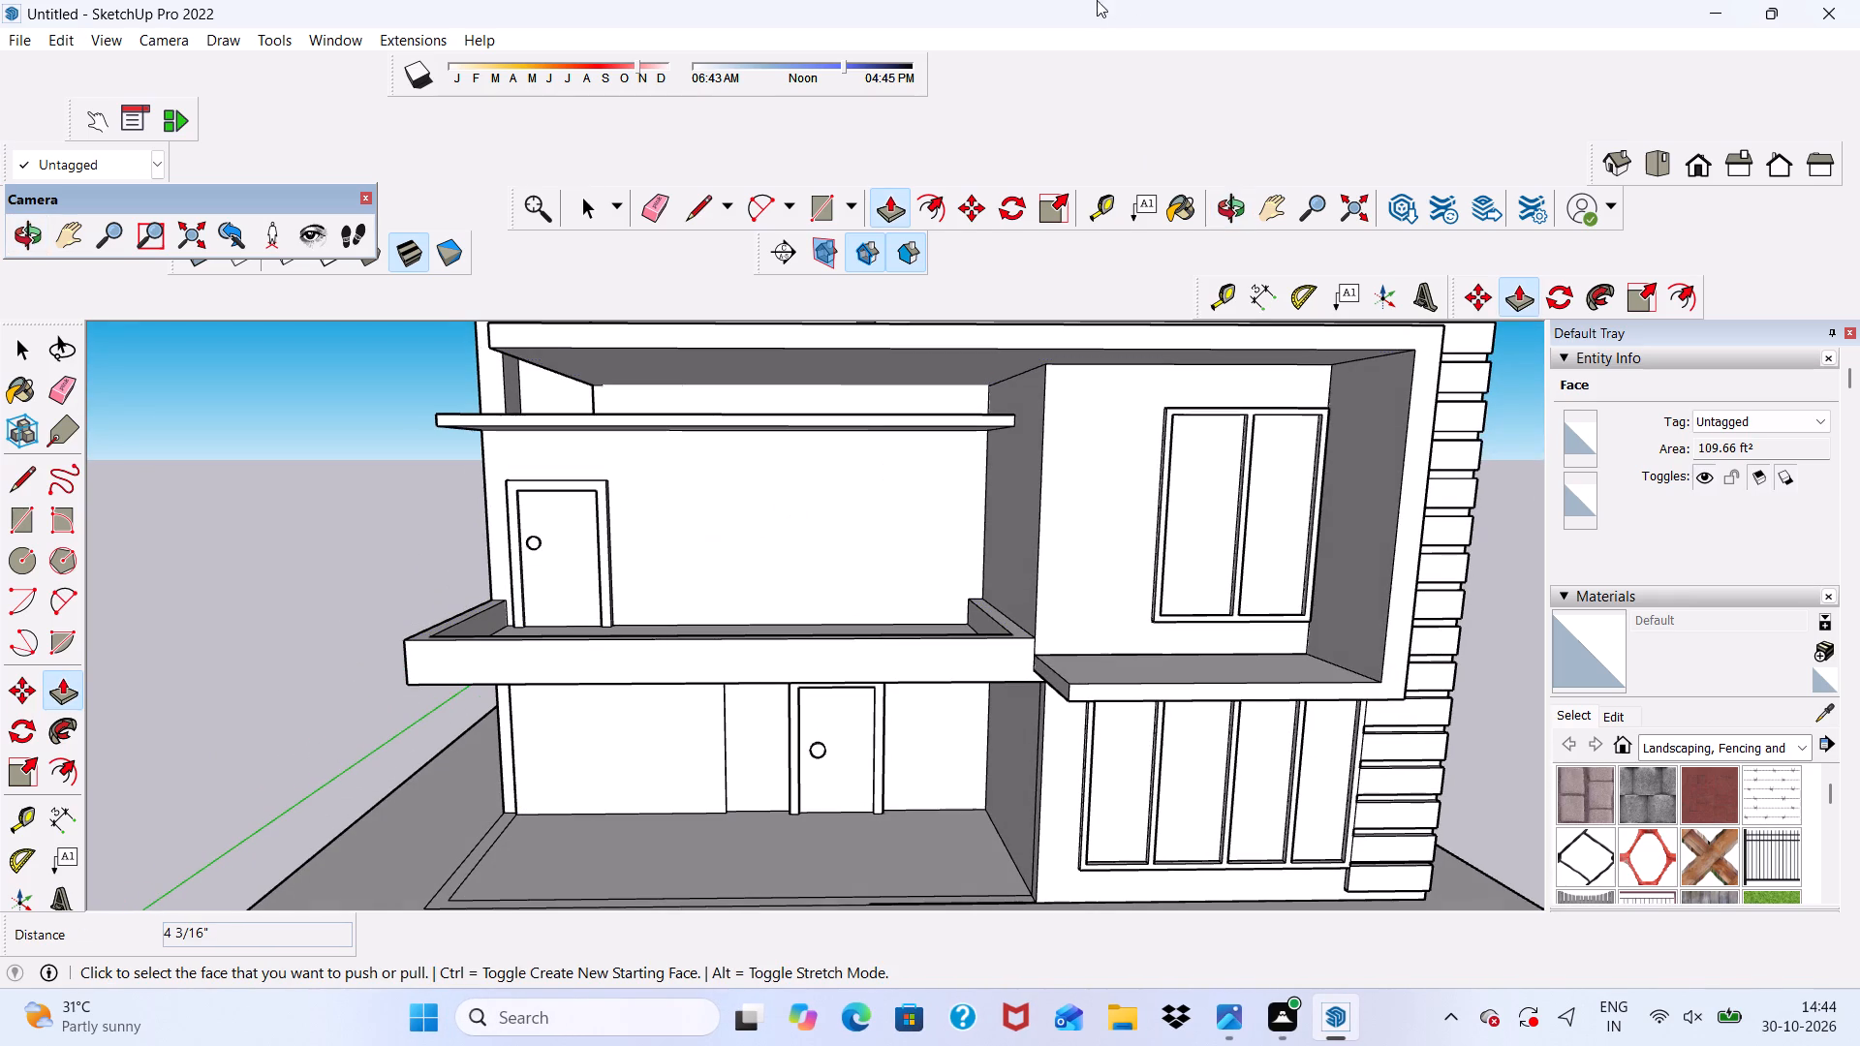
click(809, 206)
scroll(308, 611, up, 5)
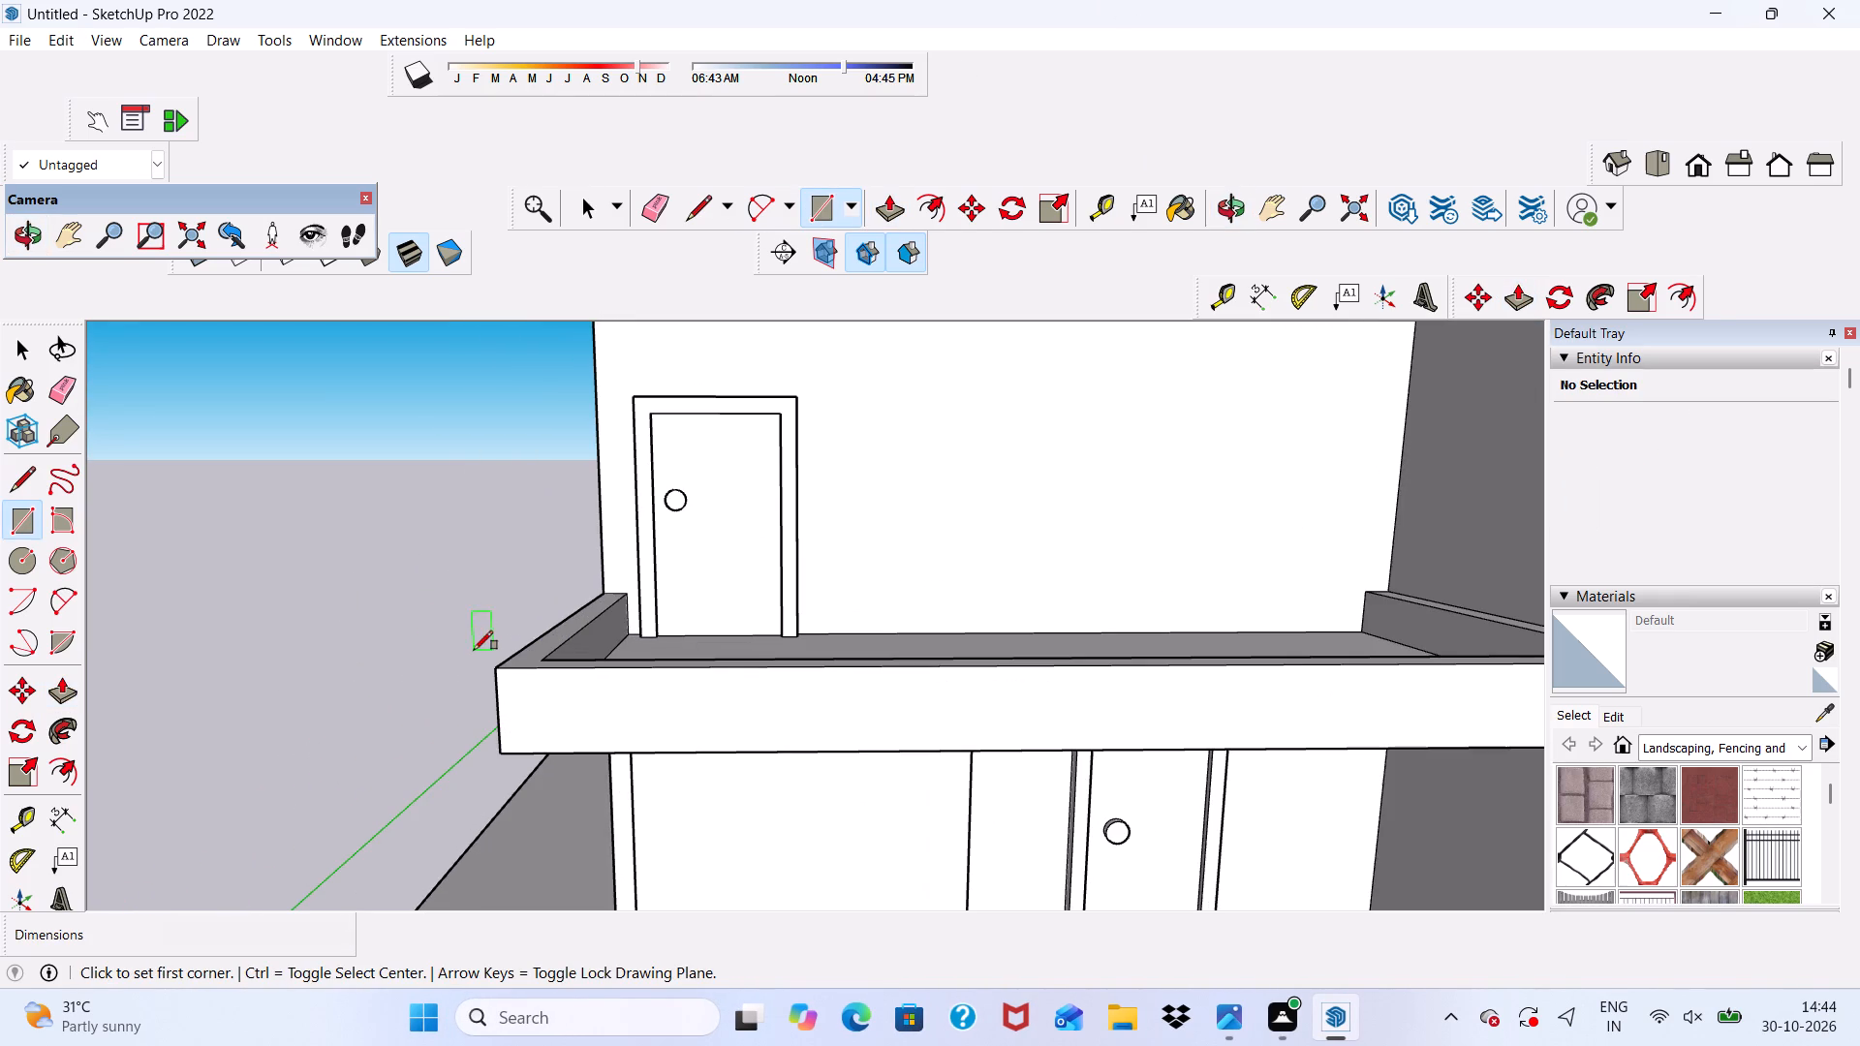
click(494, 662)
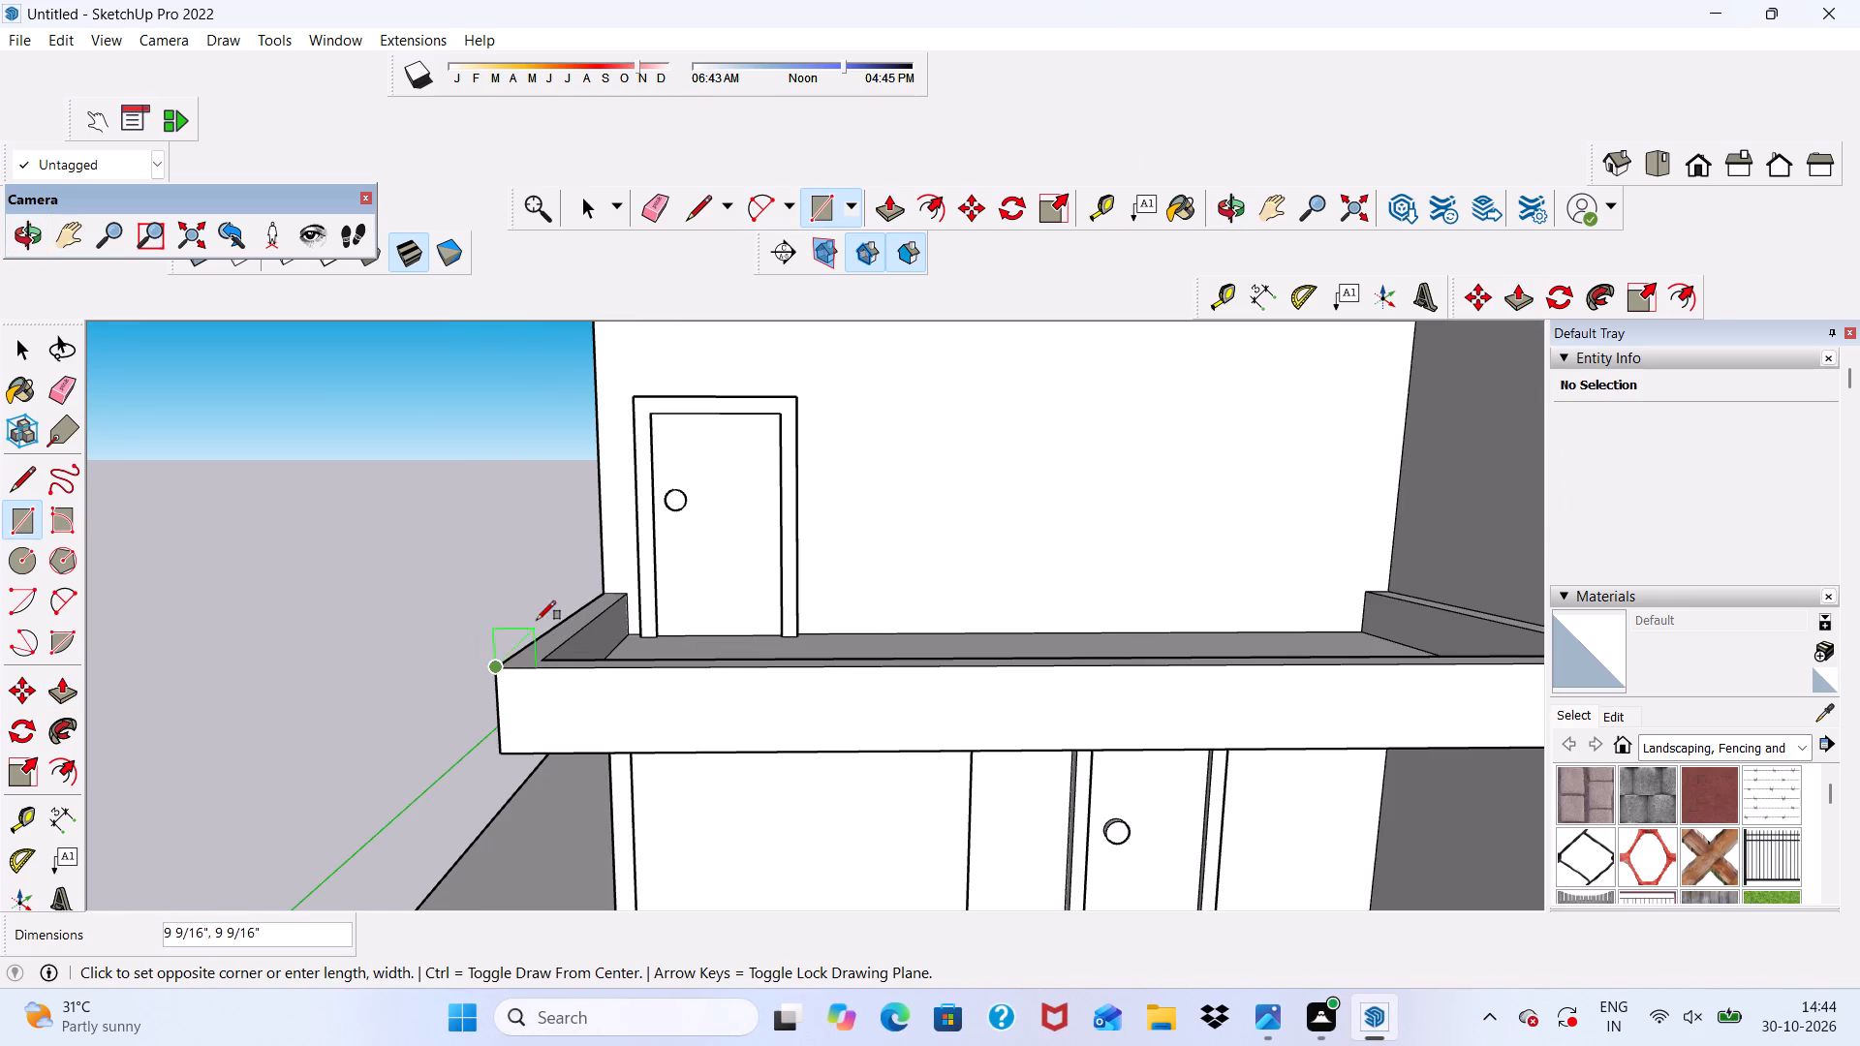
scroll(537, 620, down, 5)
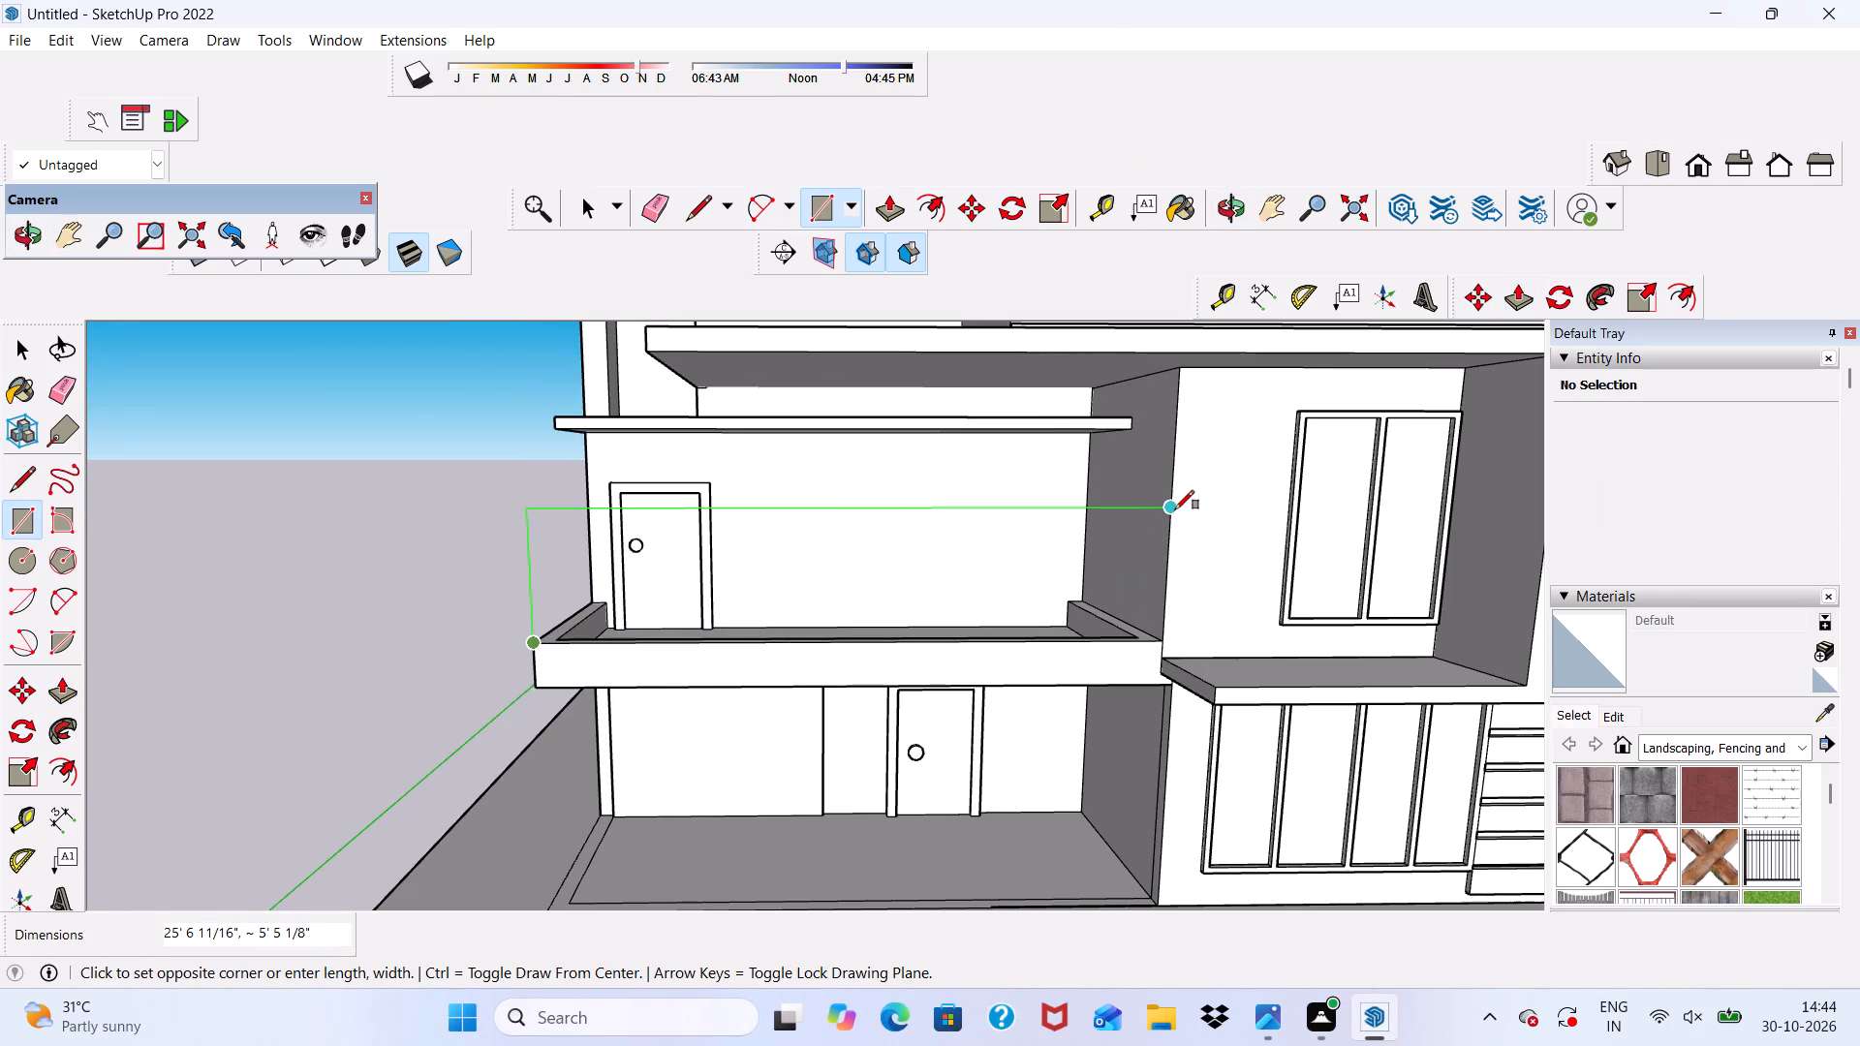
scroll(1173, 533, up, 5)
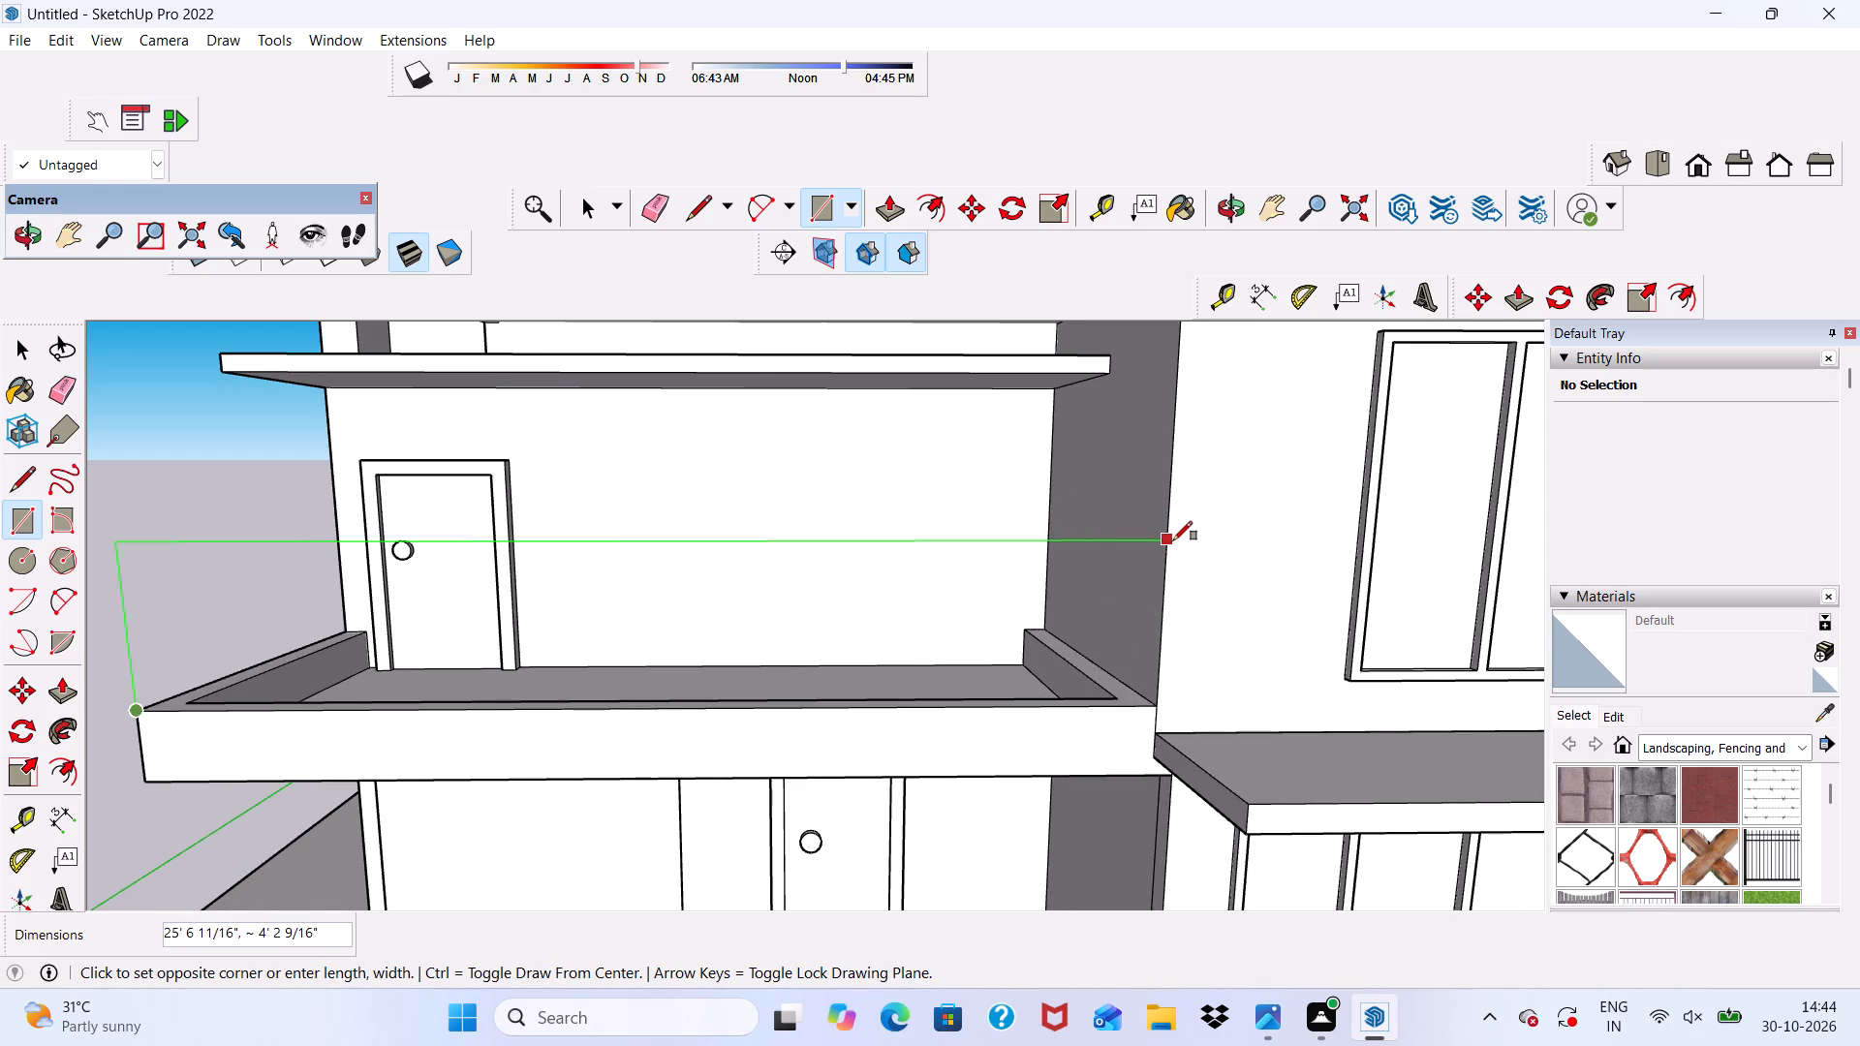
click(1173, 540)
Draw a vertical rectangle about 10' 11" by 4' 2 9/16" on the parapet's open side edge, meeting the front panel's top corner.
scroll(1131, 542, down, 5)
middle_drag(970, 608, 1500, 631)
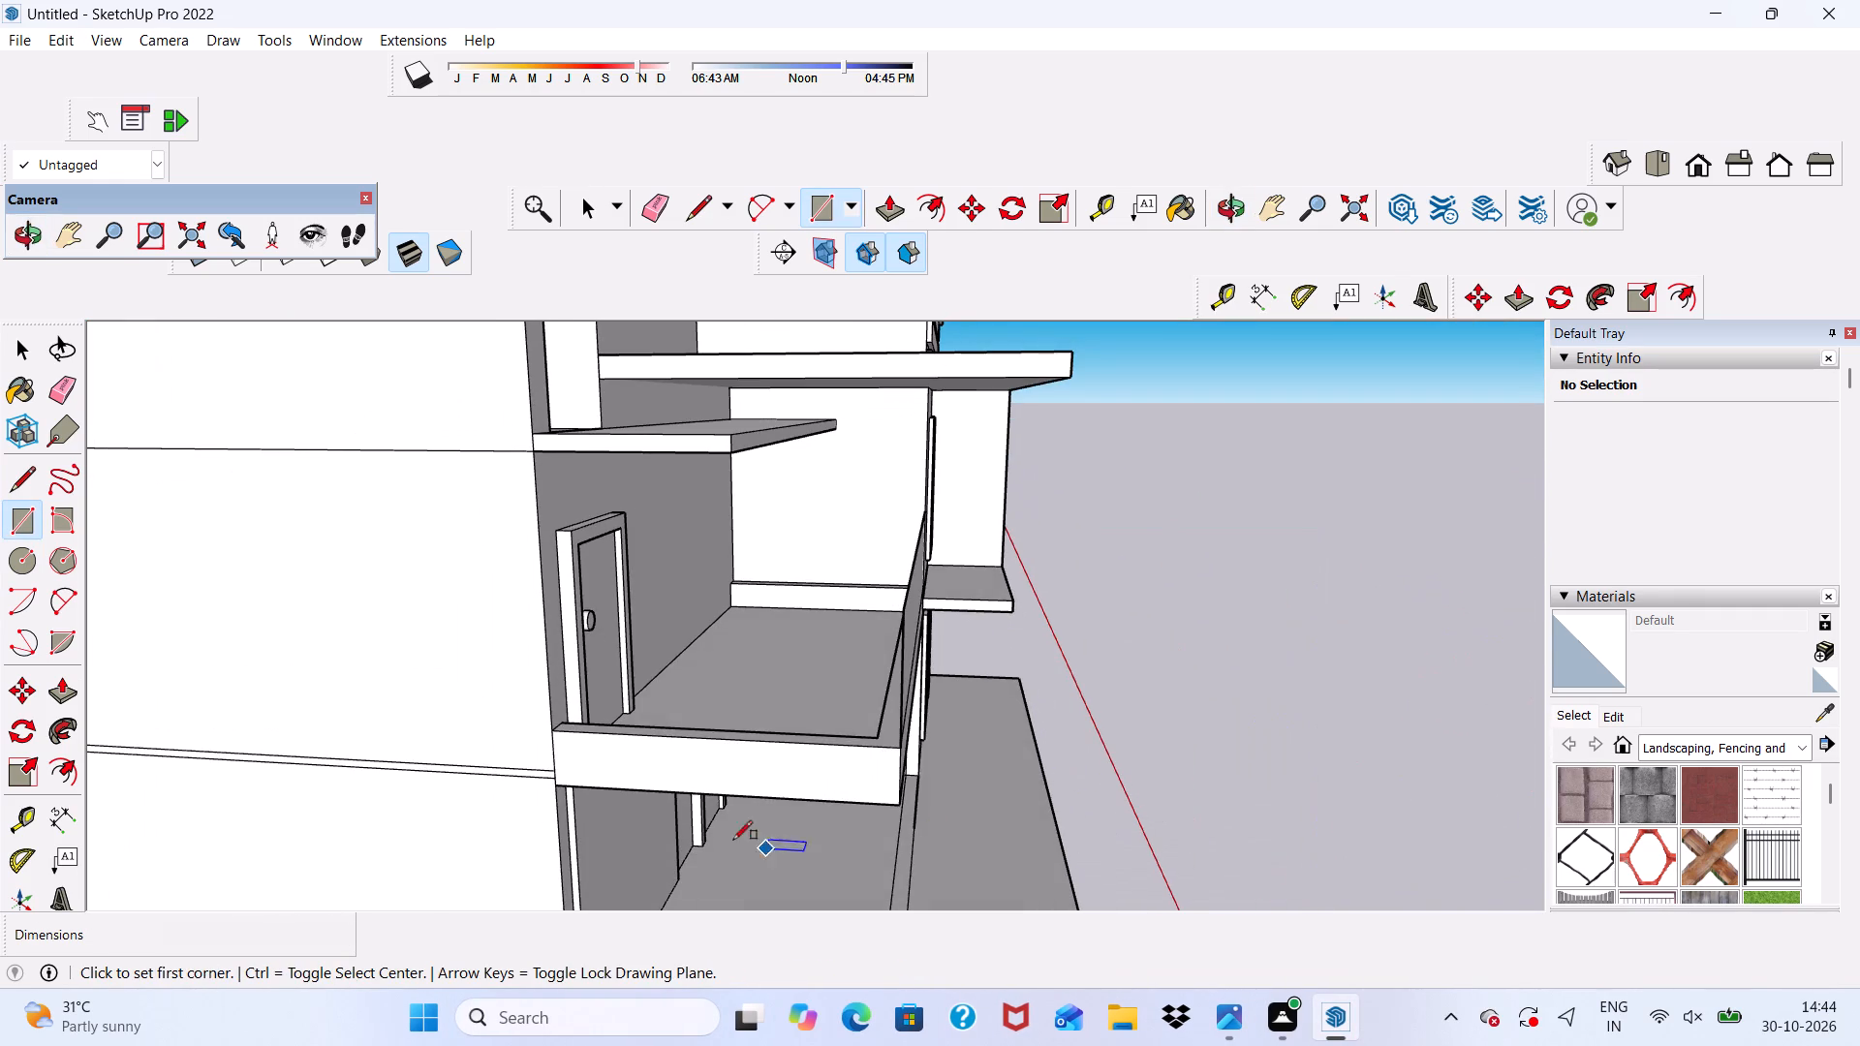
scroll(642, 721, up, 5)
click(480, 745)
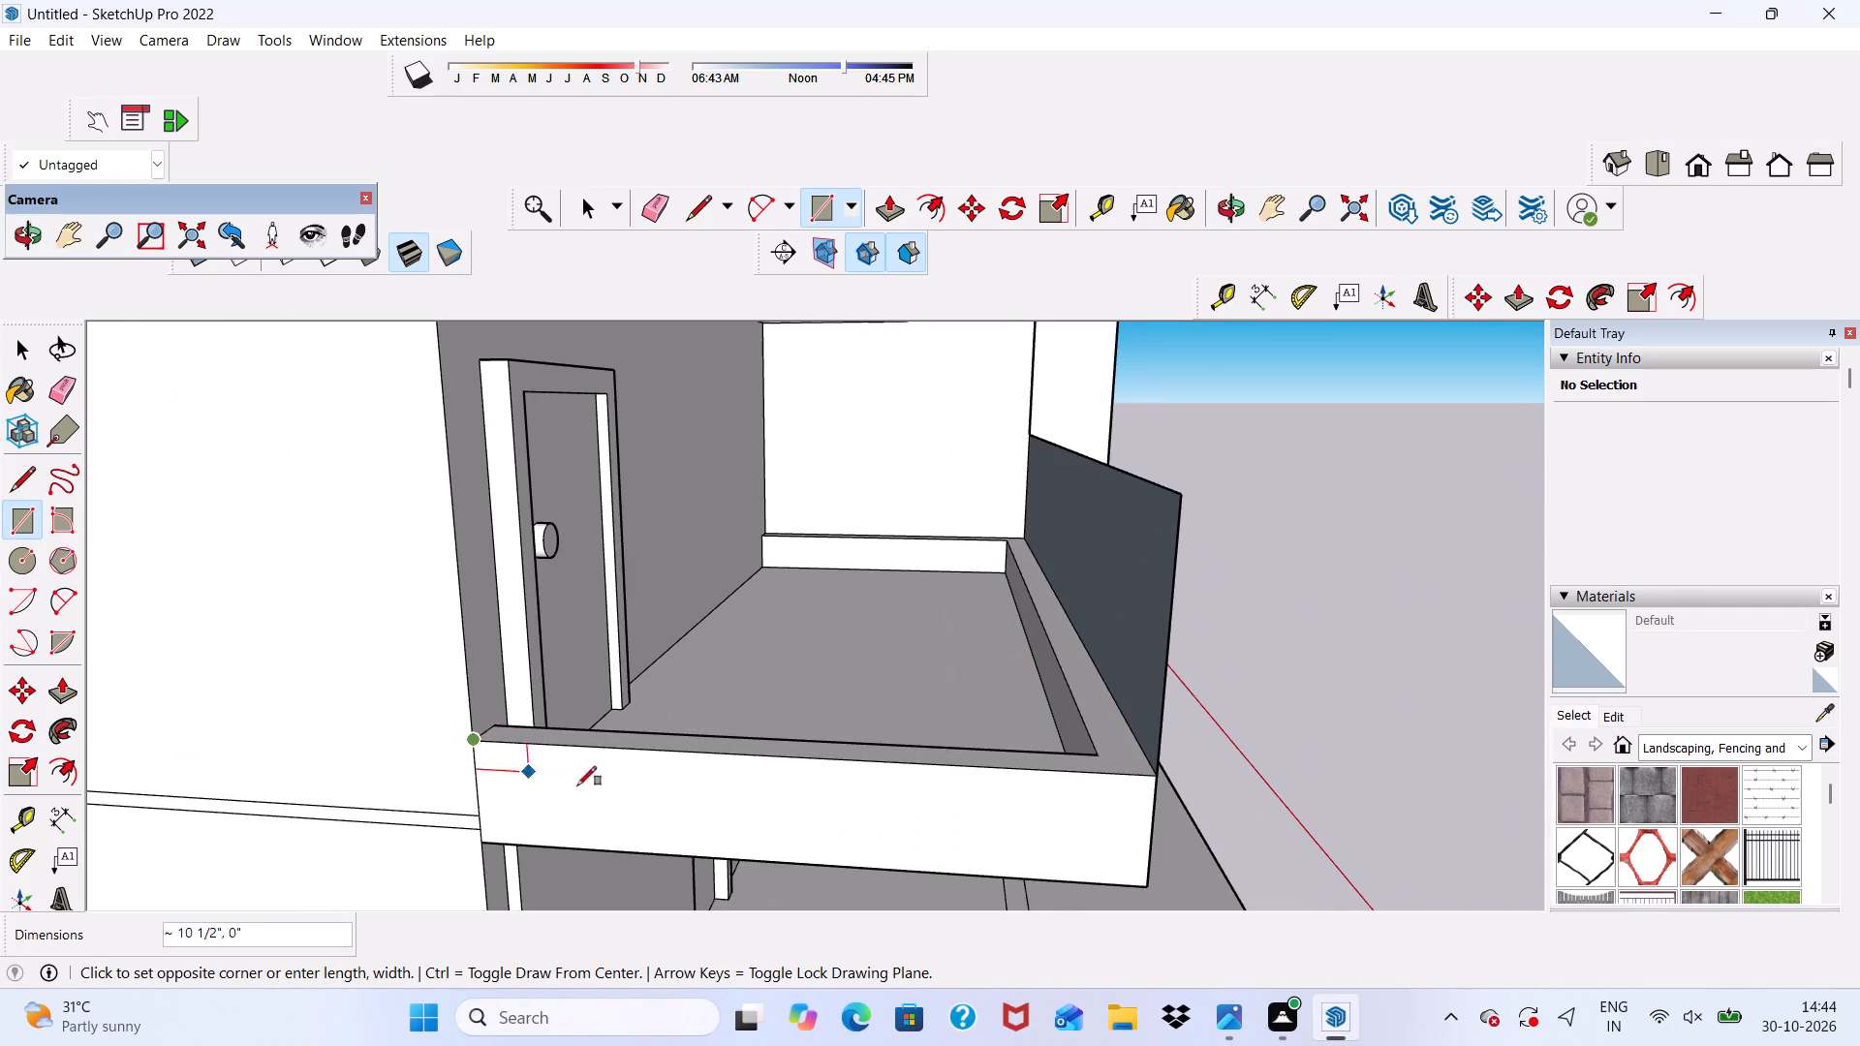
scroll(689, 790, down, 2)
scroll(1103, 551, up, 4)
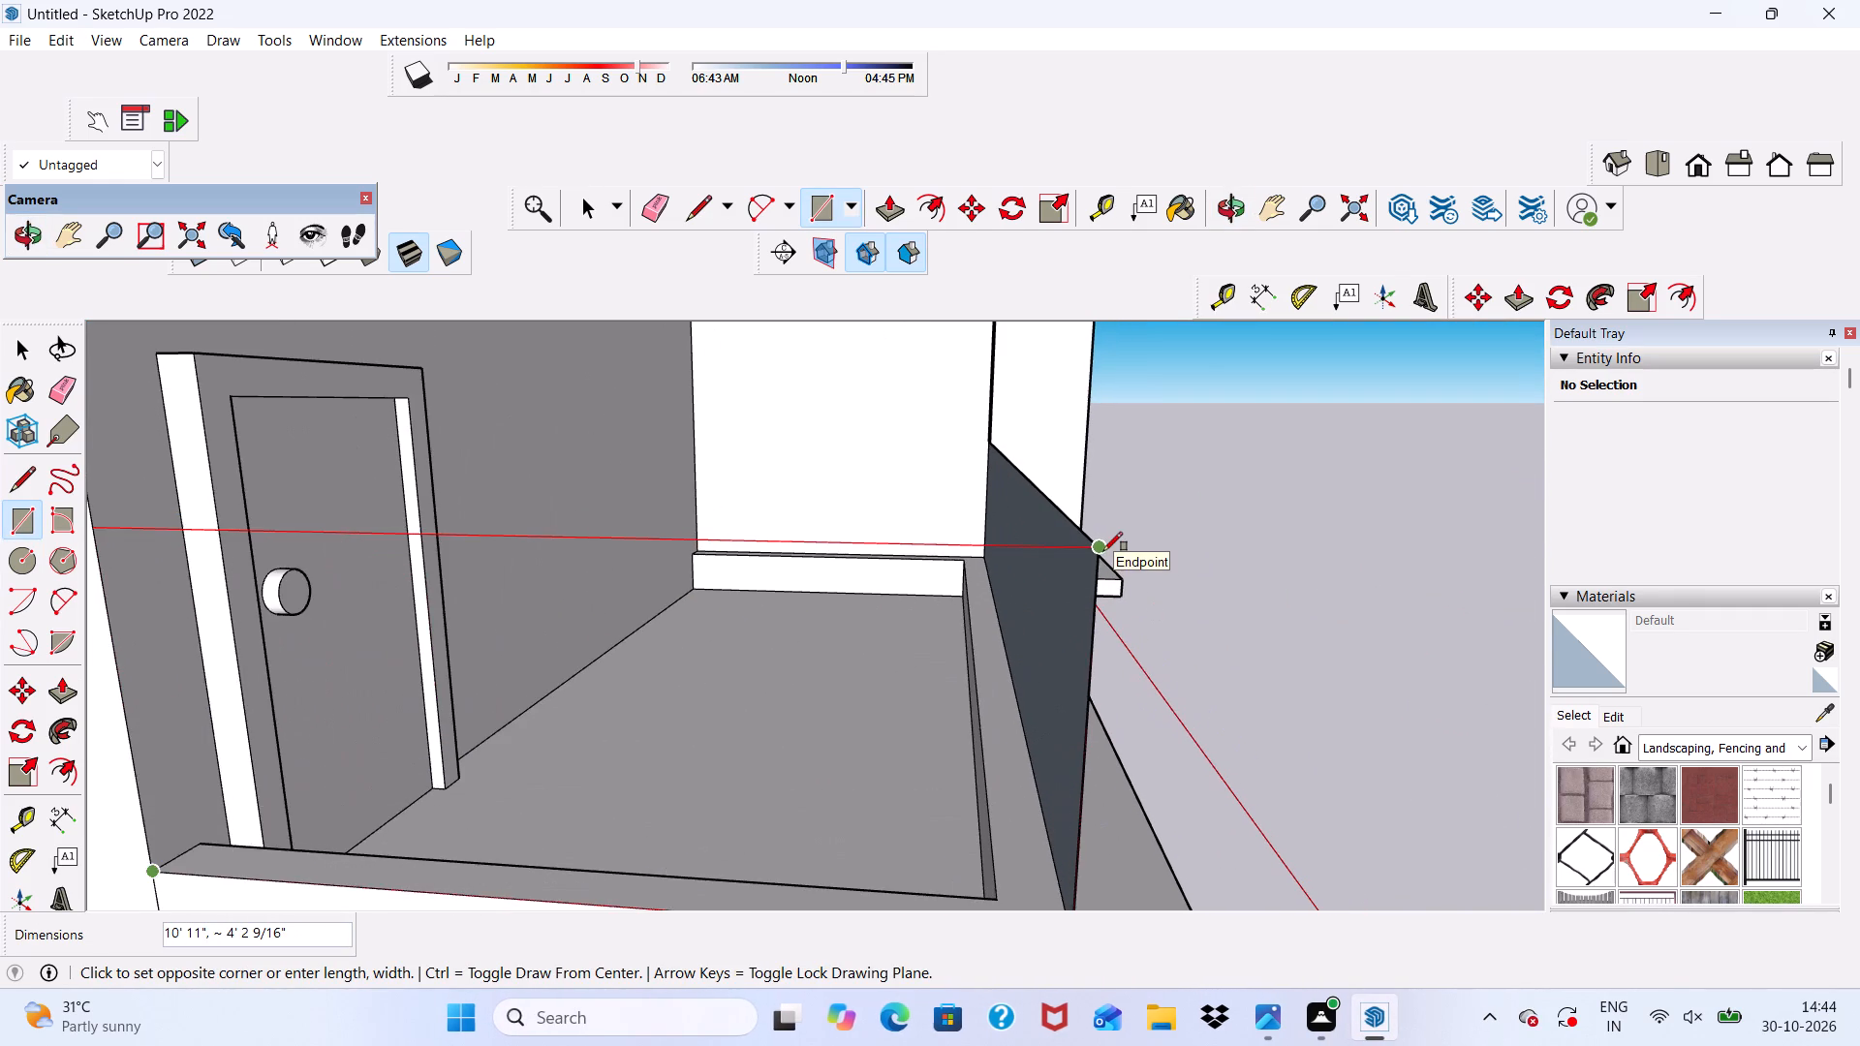
click(1103, 551)
scroll(1094, 561, down, 4)
middle_drag(1083, 614, 650, 644)
middle_drag(577, 731, 468, 527)
scroll(477, 516, down, 12)
middle_drag(852, 585, 871, 716)
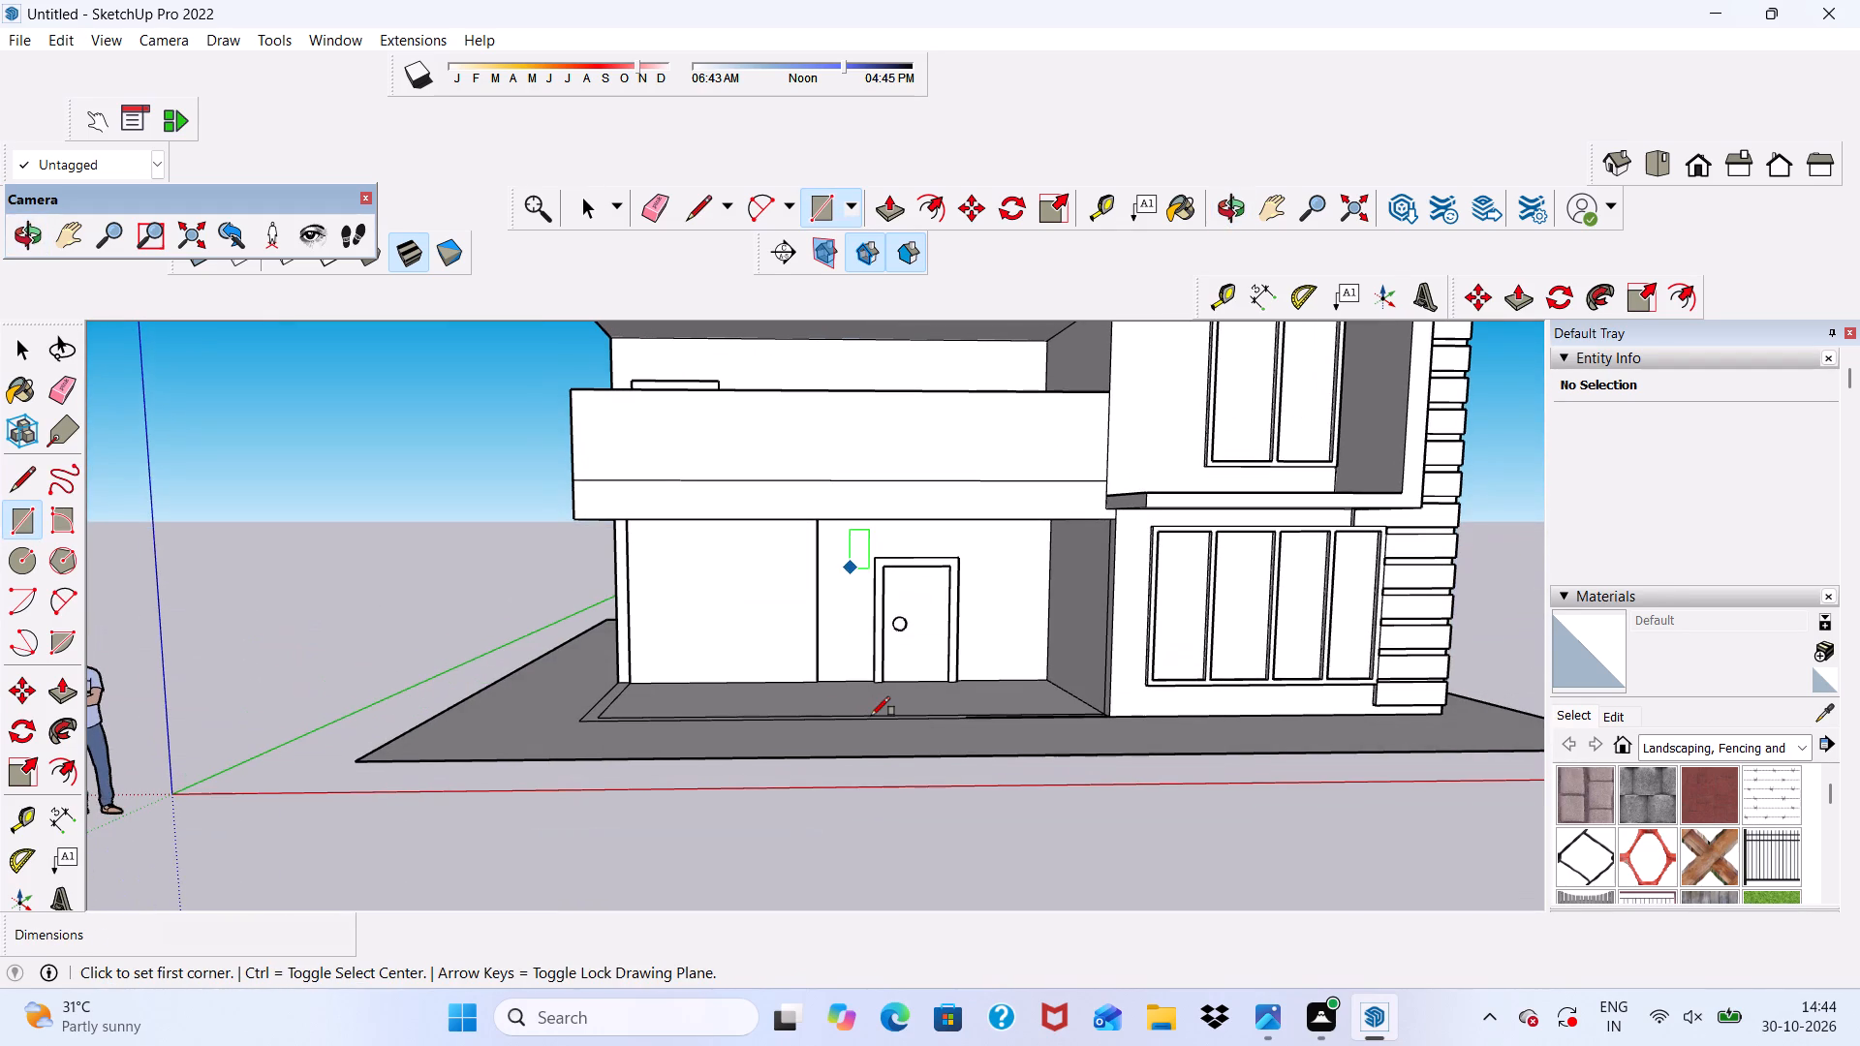
key(space)
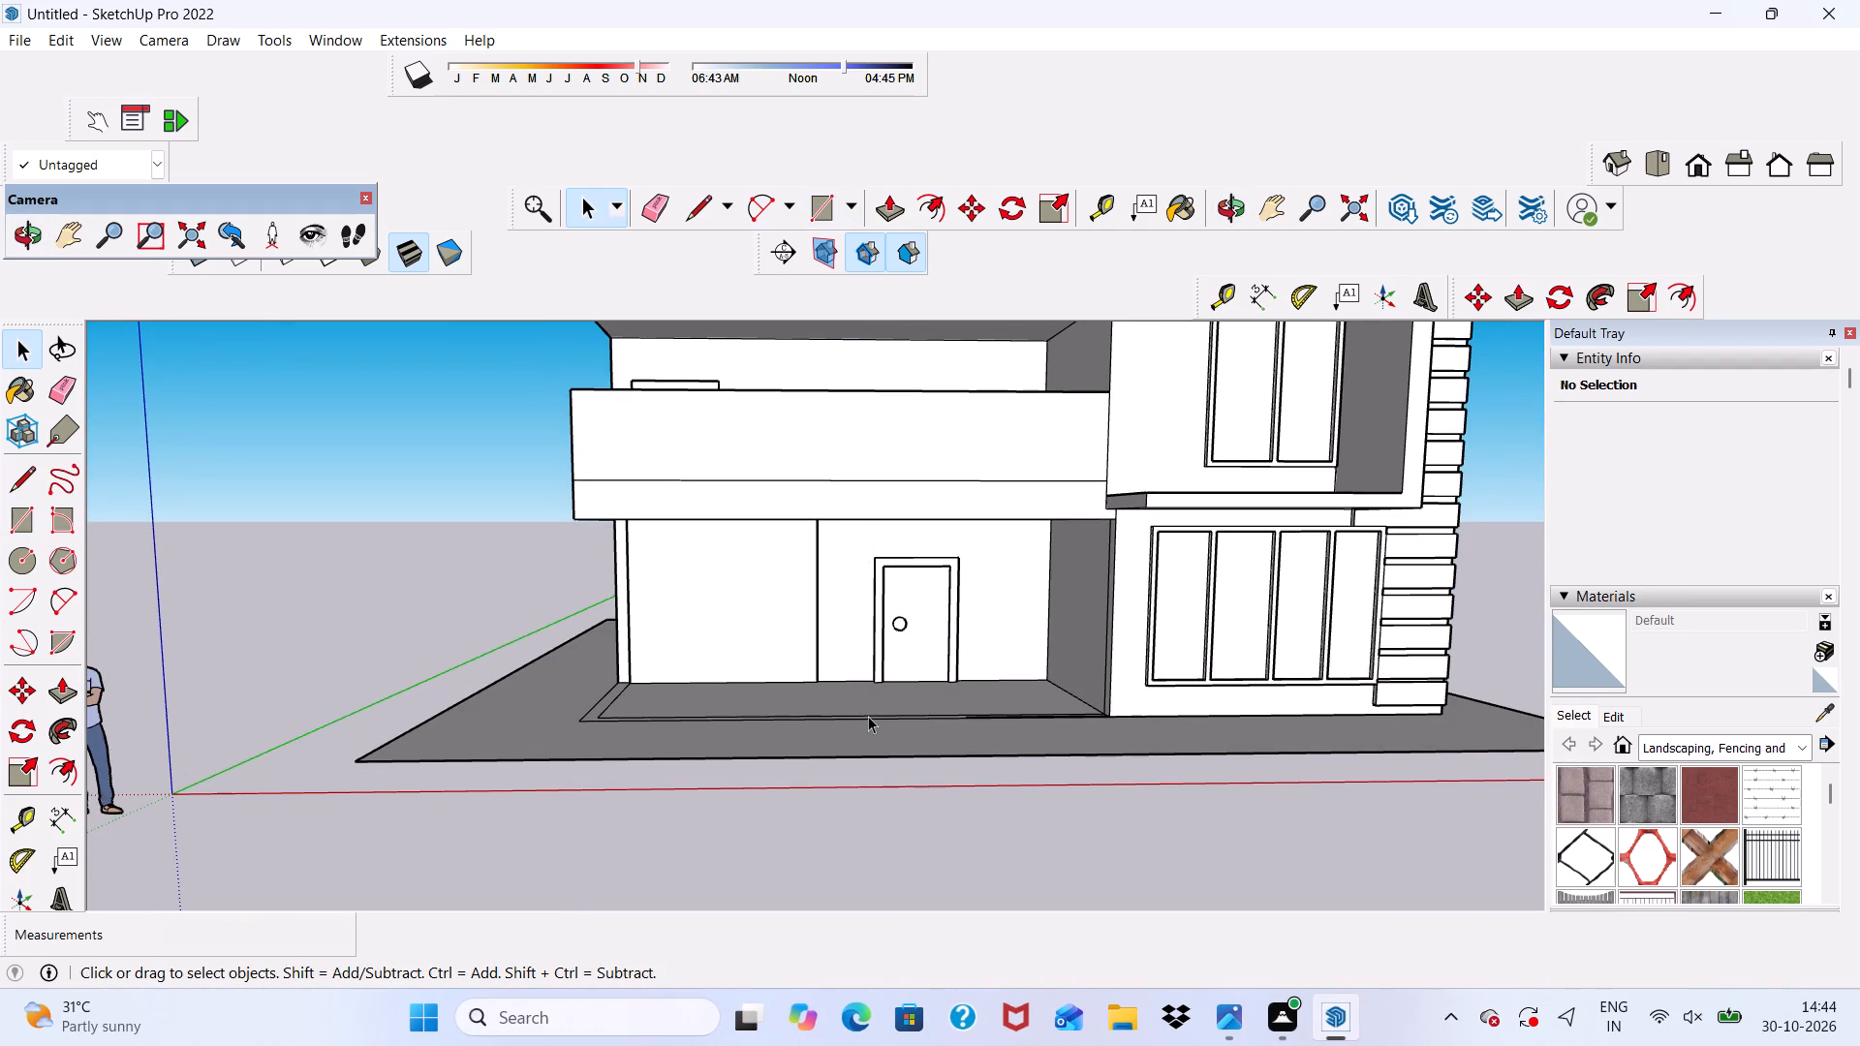
scroll(837, 685, down, 2)
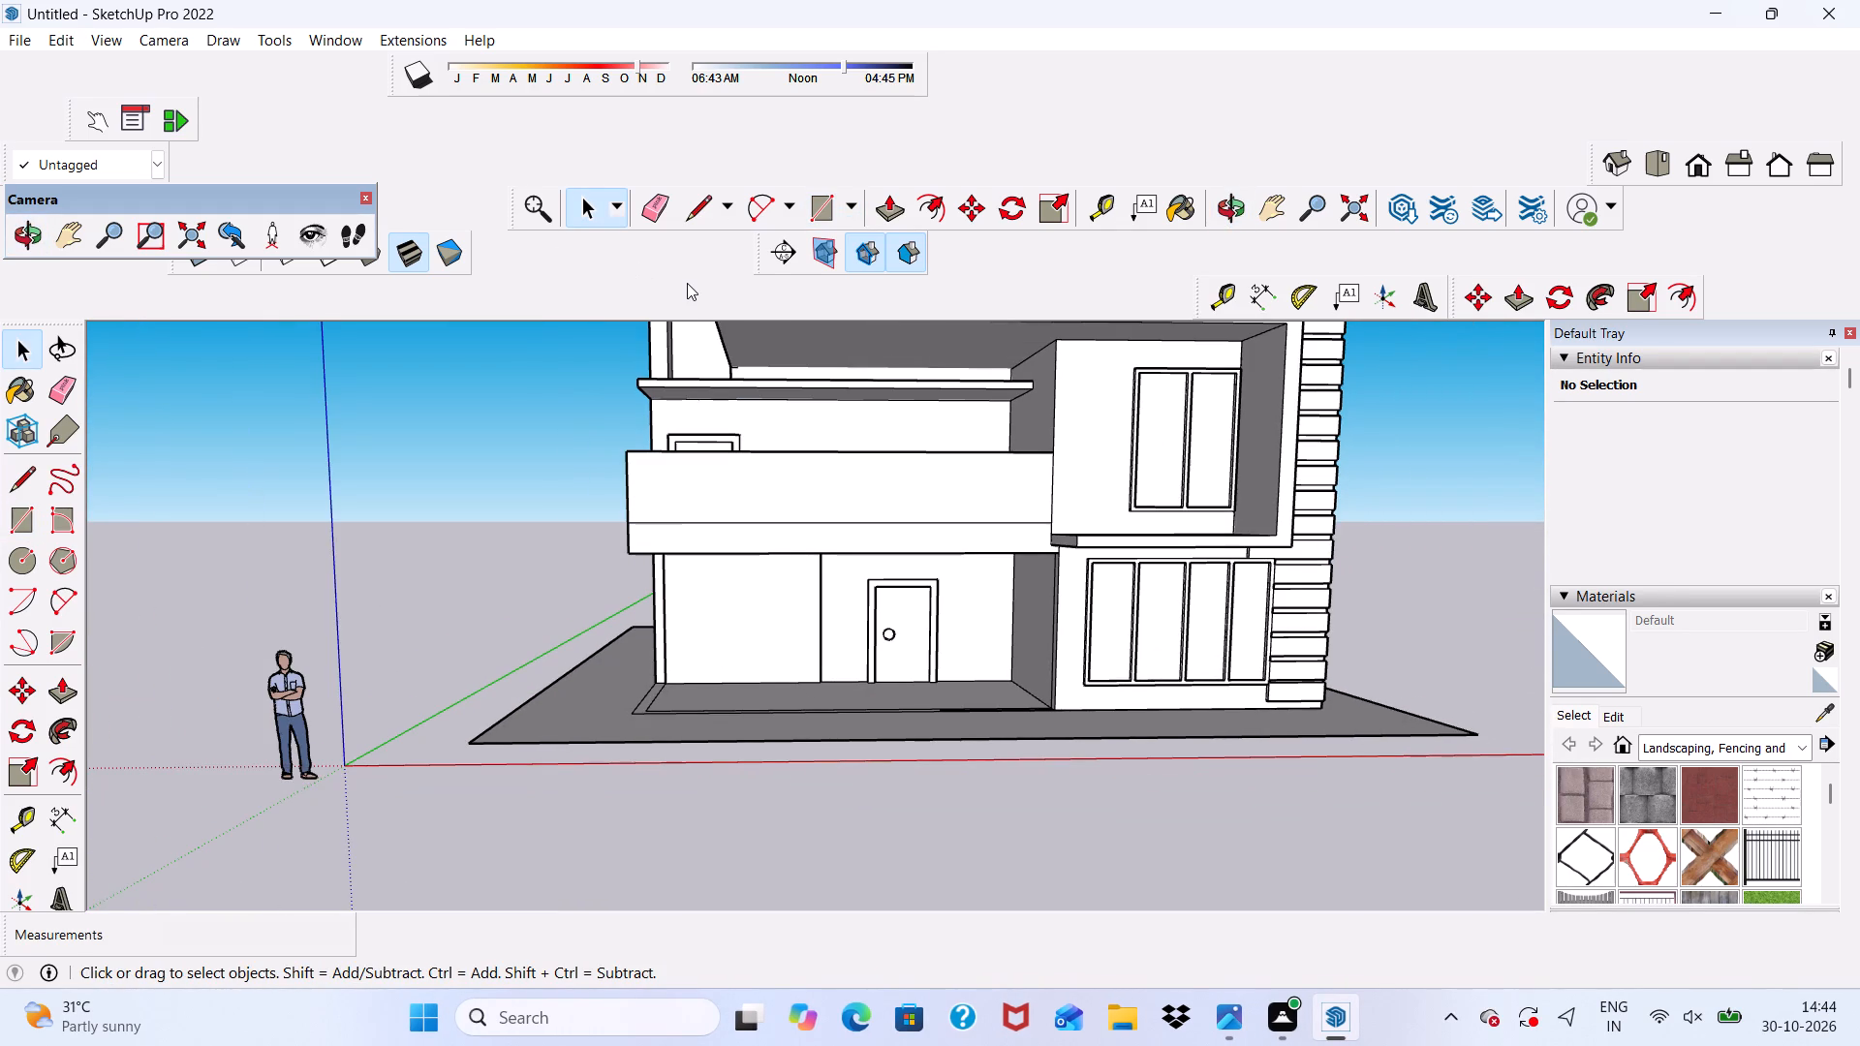
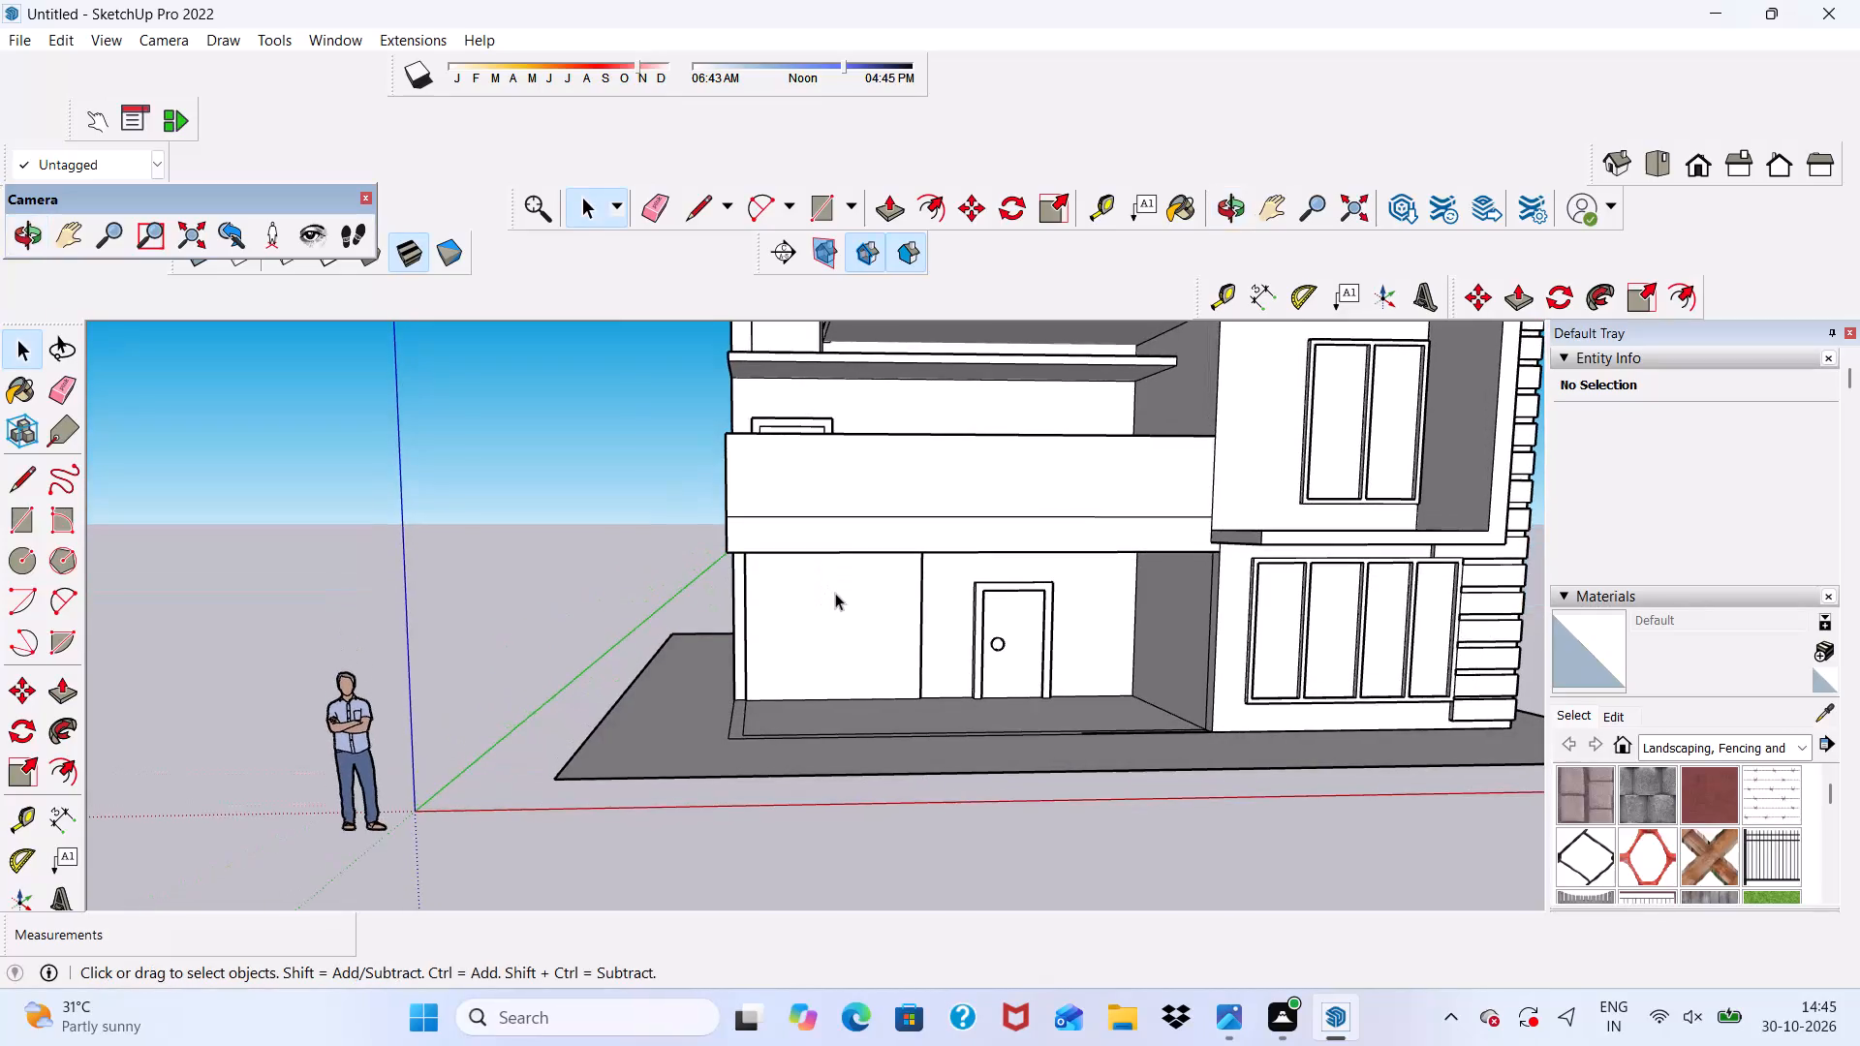
Draw a rectangle about 18' by 10' on the upper-floor balcony wall, from beside the door up to the canopy's inner corner.
scroll(835, 593, down, 6)
scroll(914, 525, up, 7)
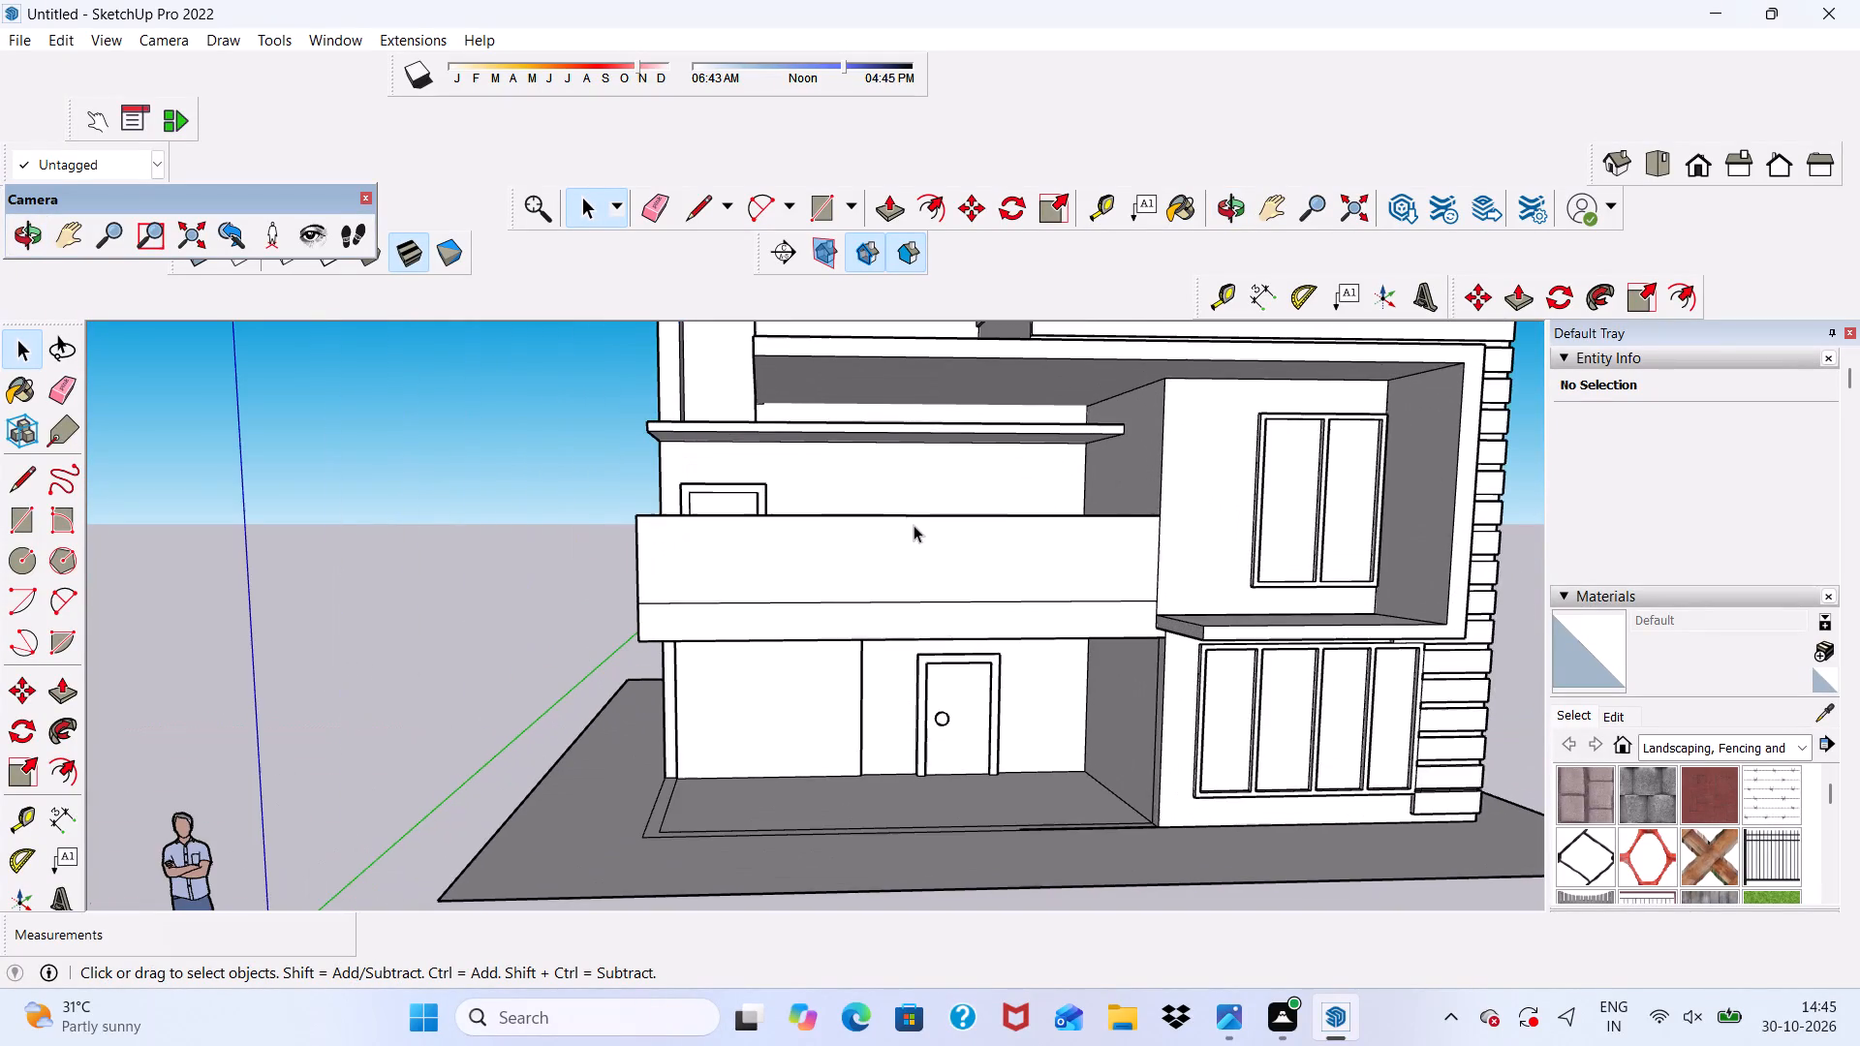
middle_drag(777, 471, 761, 503)
scroll(761, 503, up, 4)
scroll(759, 500, down, 3)
middle_drag(852, 491, 868, 543)
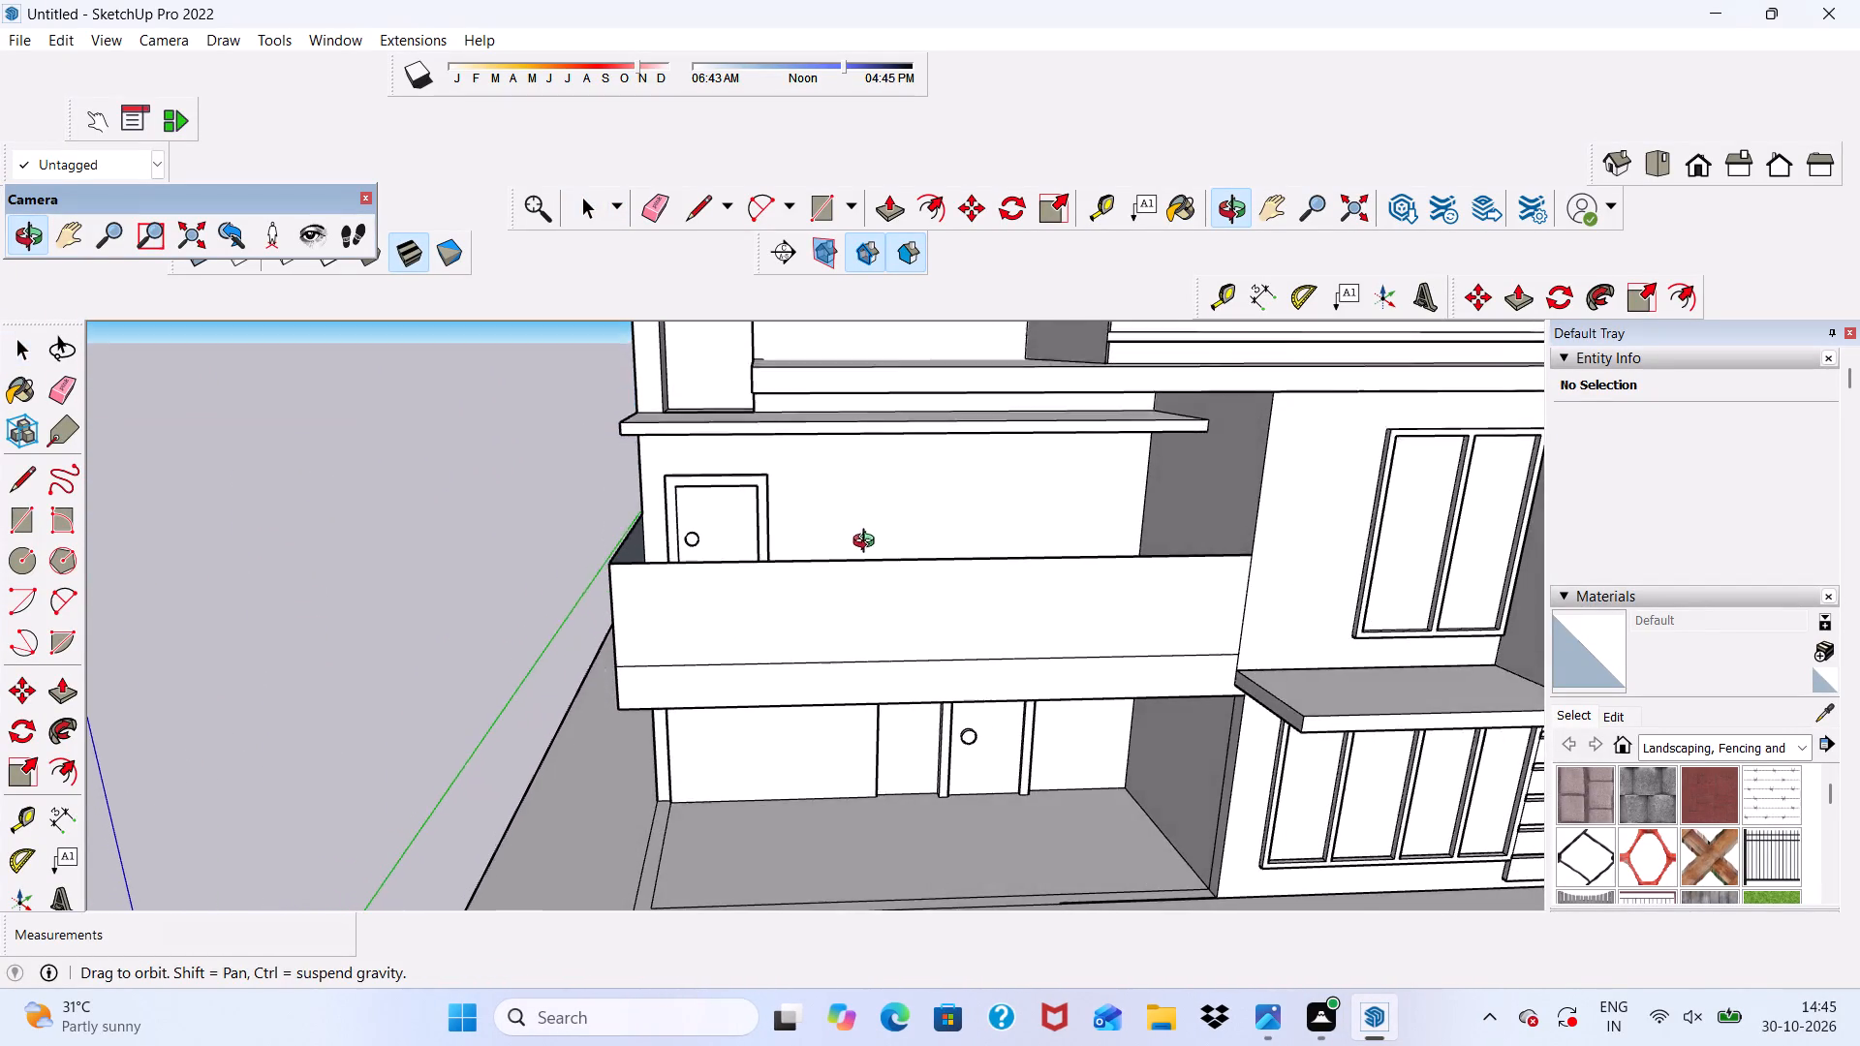
middle_drag(868, 543, 868, 560)
click(818, 196)
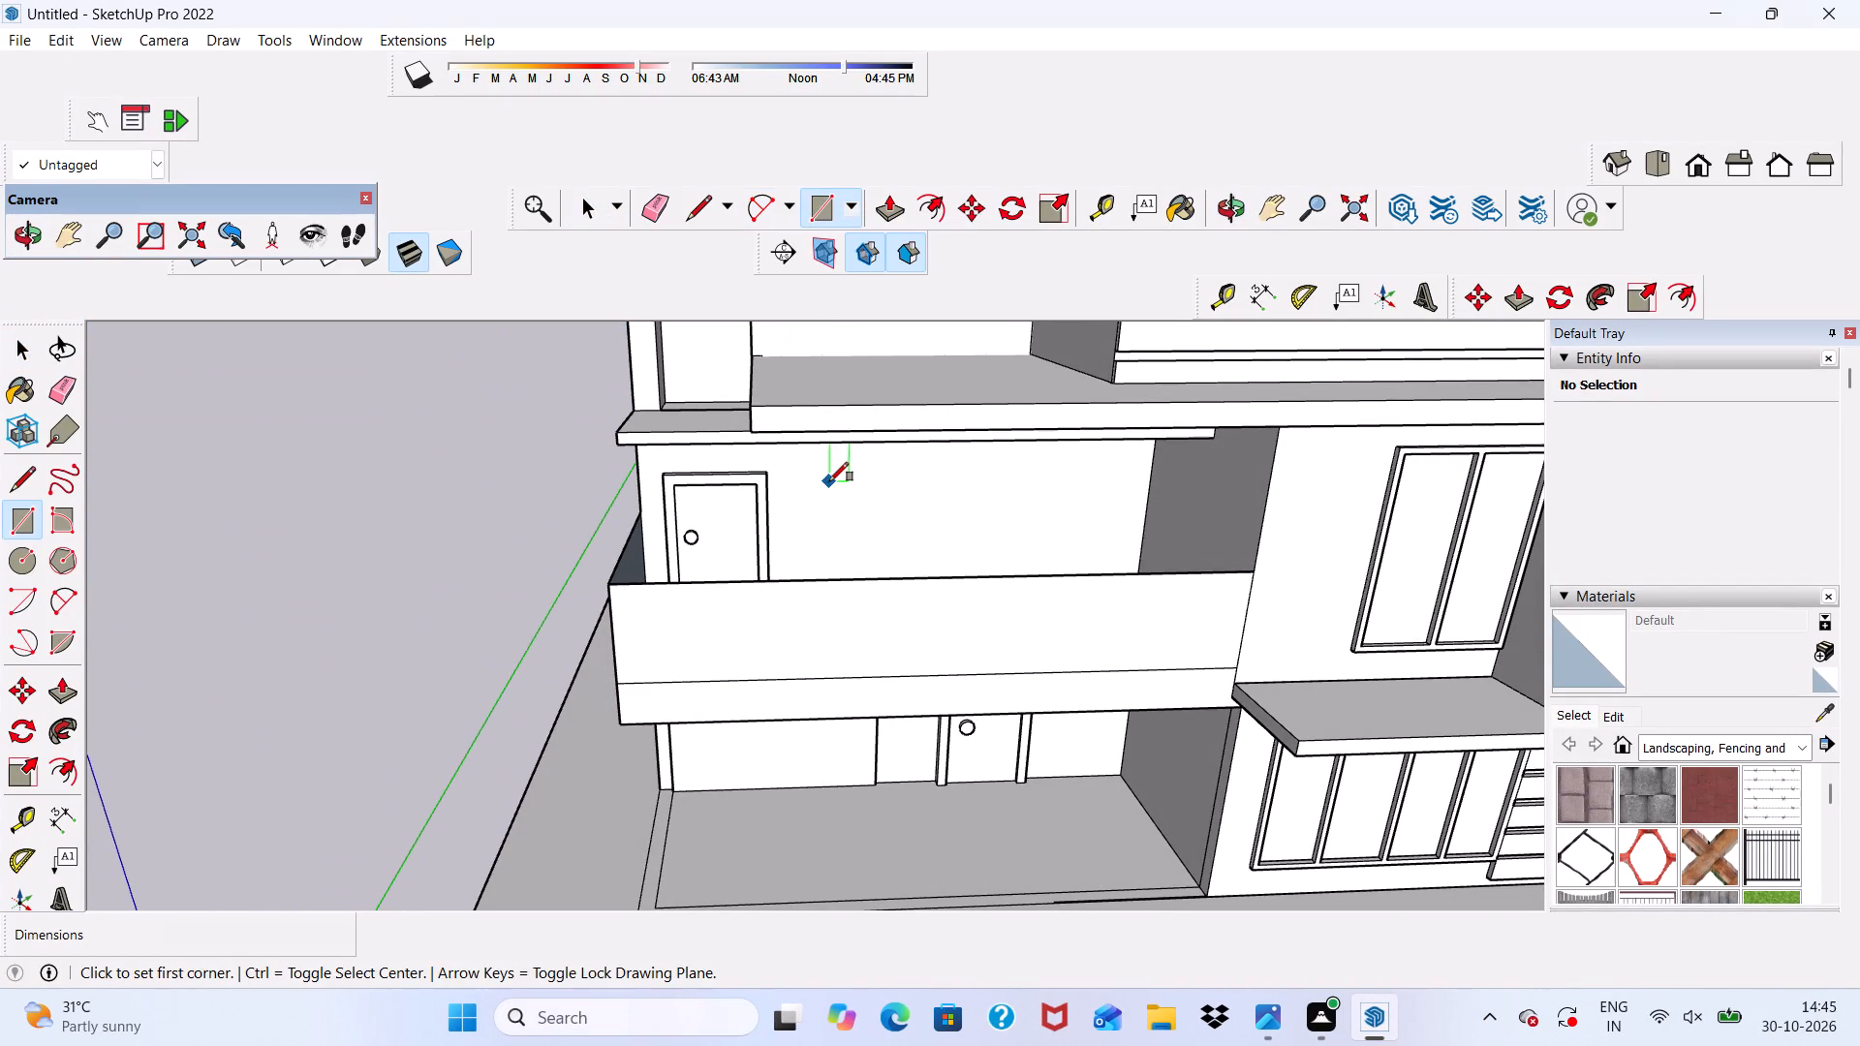
scroll(829, 481, up, 6)
scroll(829, 494, down, 1)
middle_drag(831, 501, 818, 530)
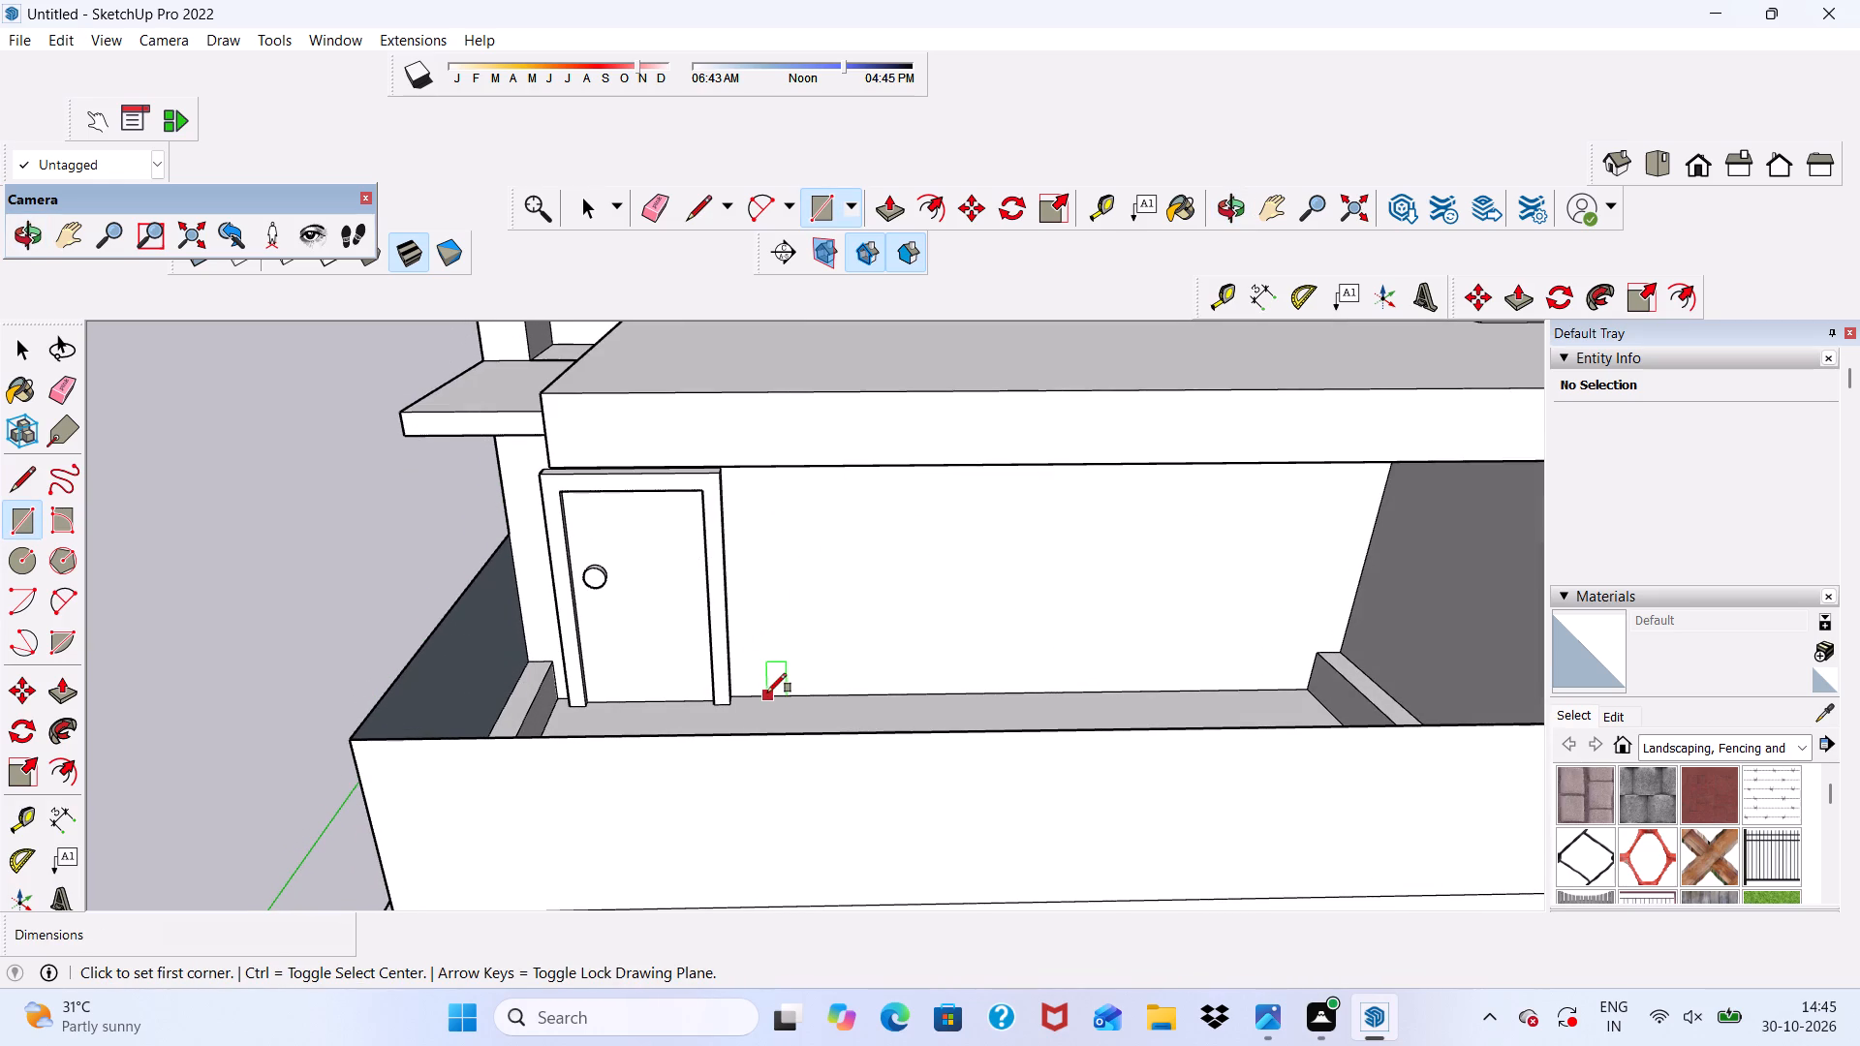
click(767, 692)
scroll(834, 618, down, 6)
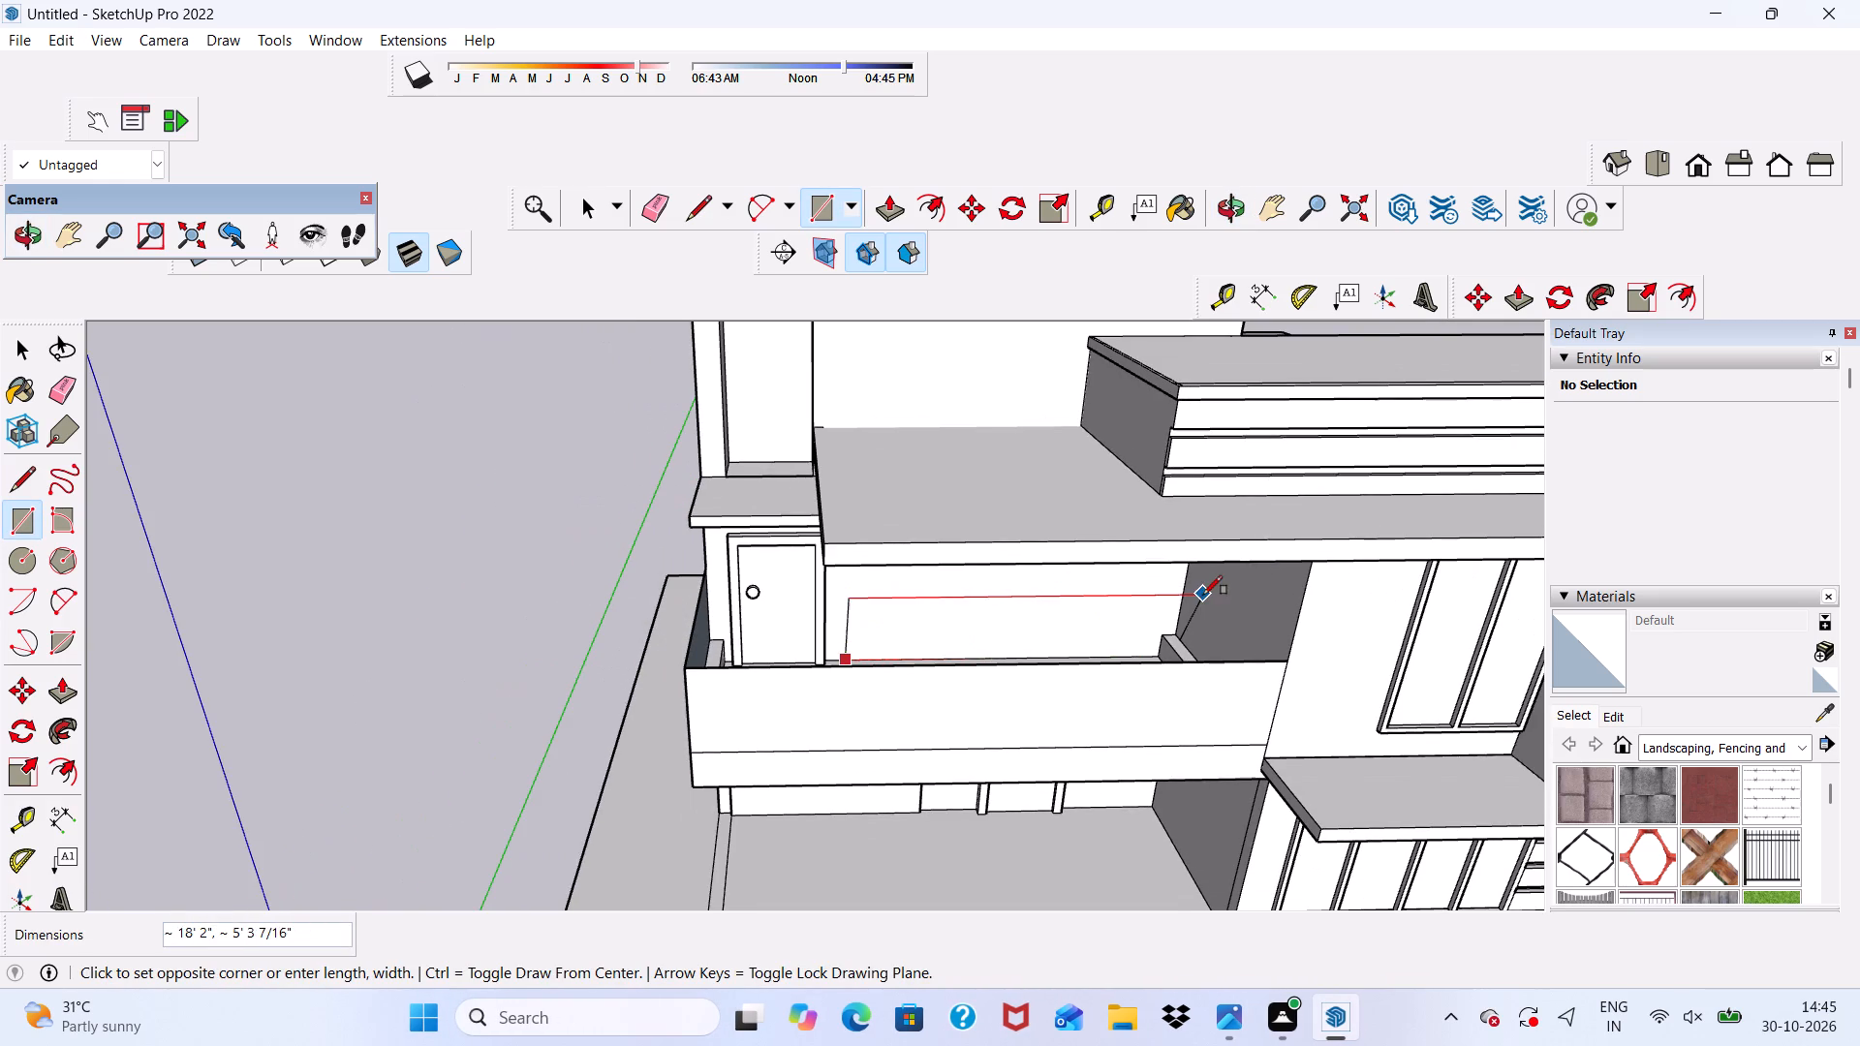
middle_drag(1188, 561, 1163, 477)
scroll(1163, 511, up, 10)
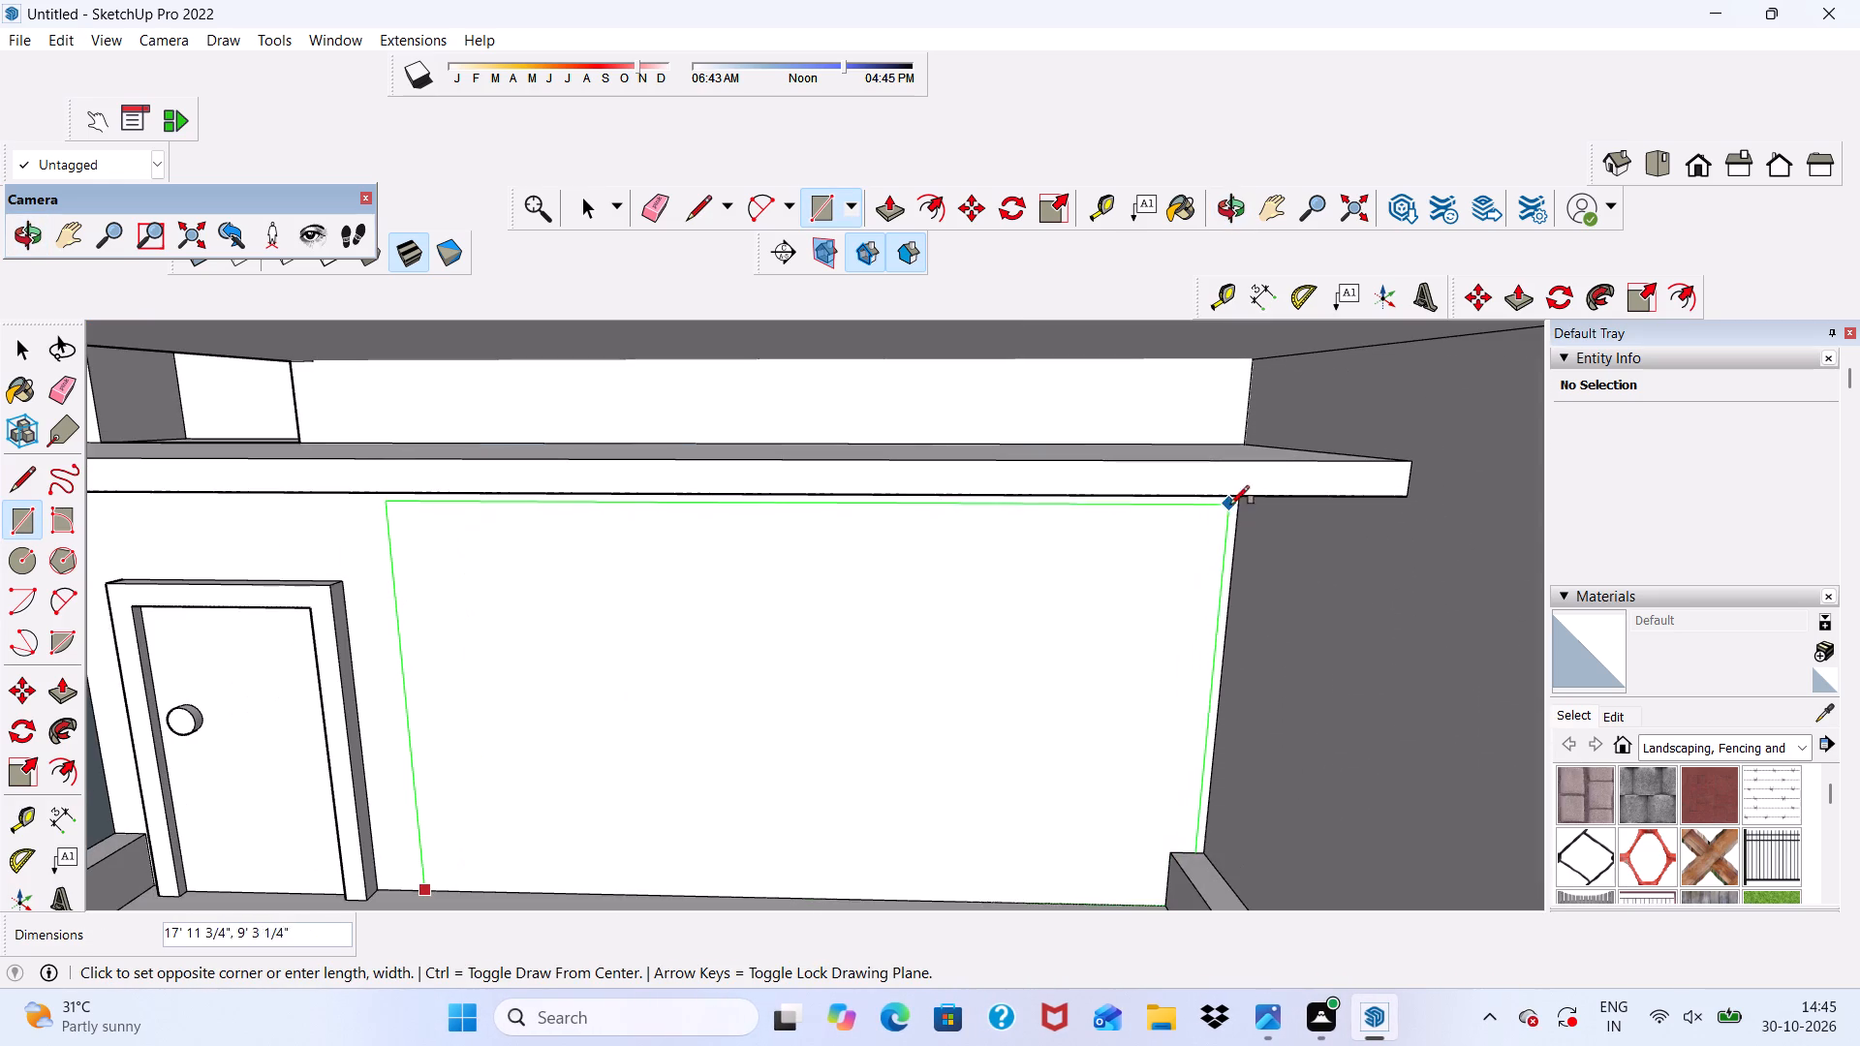
scroll(1247, 498, down, 1)
middle_drag(1247, 498, 1238, 453)
scroll(1238, 456, up, 5)
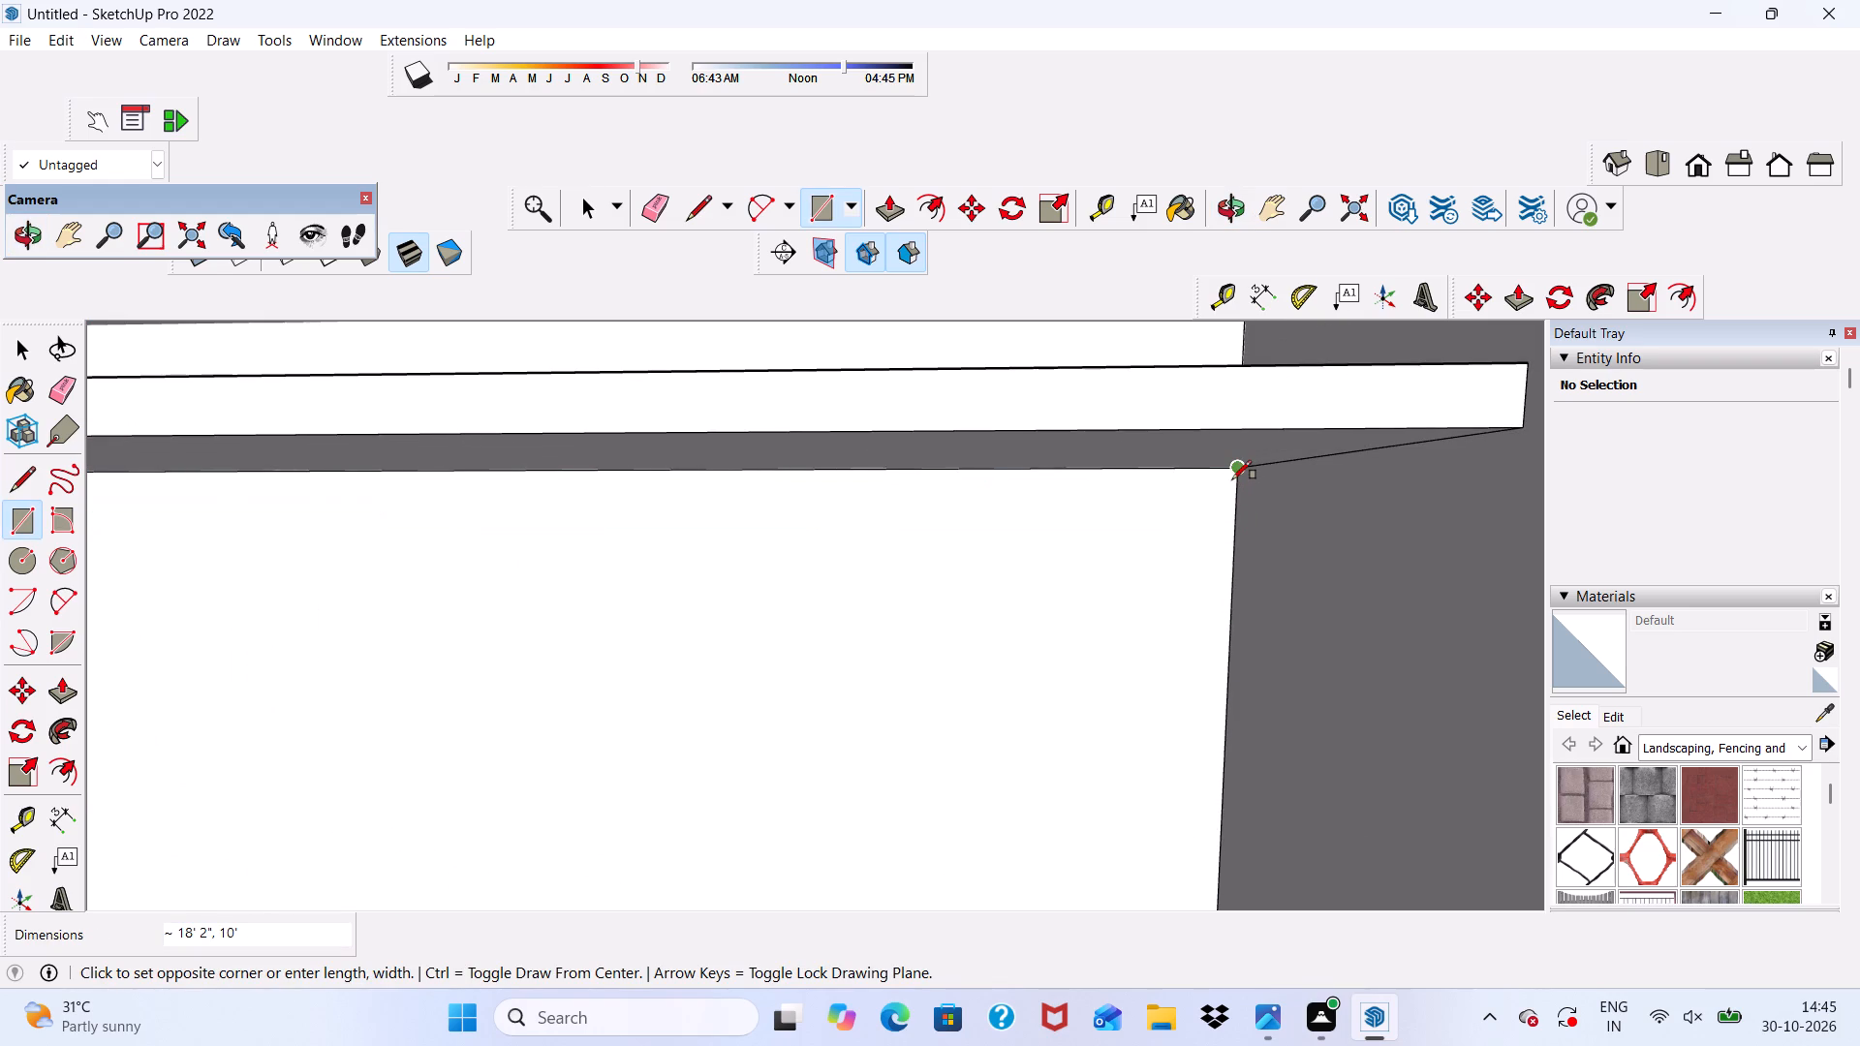
click(1232, 479)
scroll(1171, 461, down, 6)
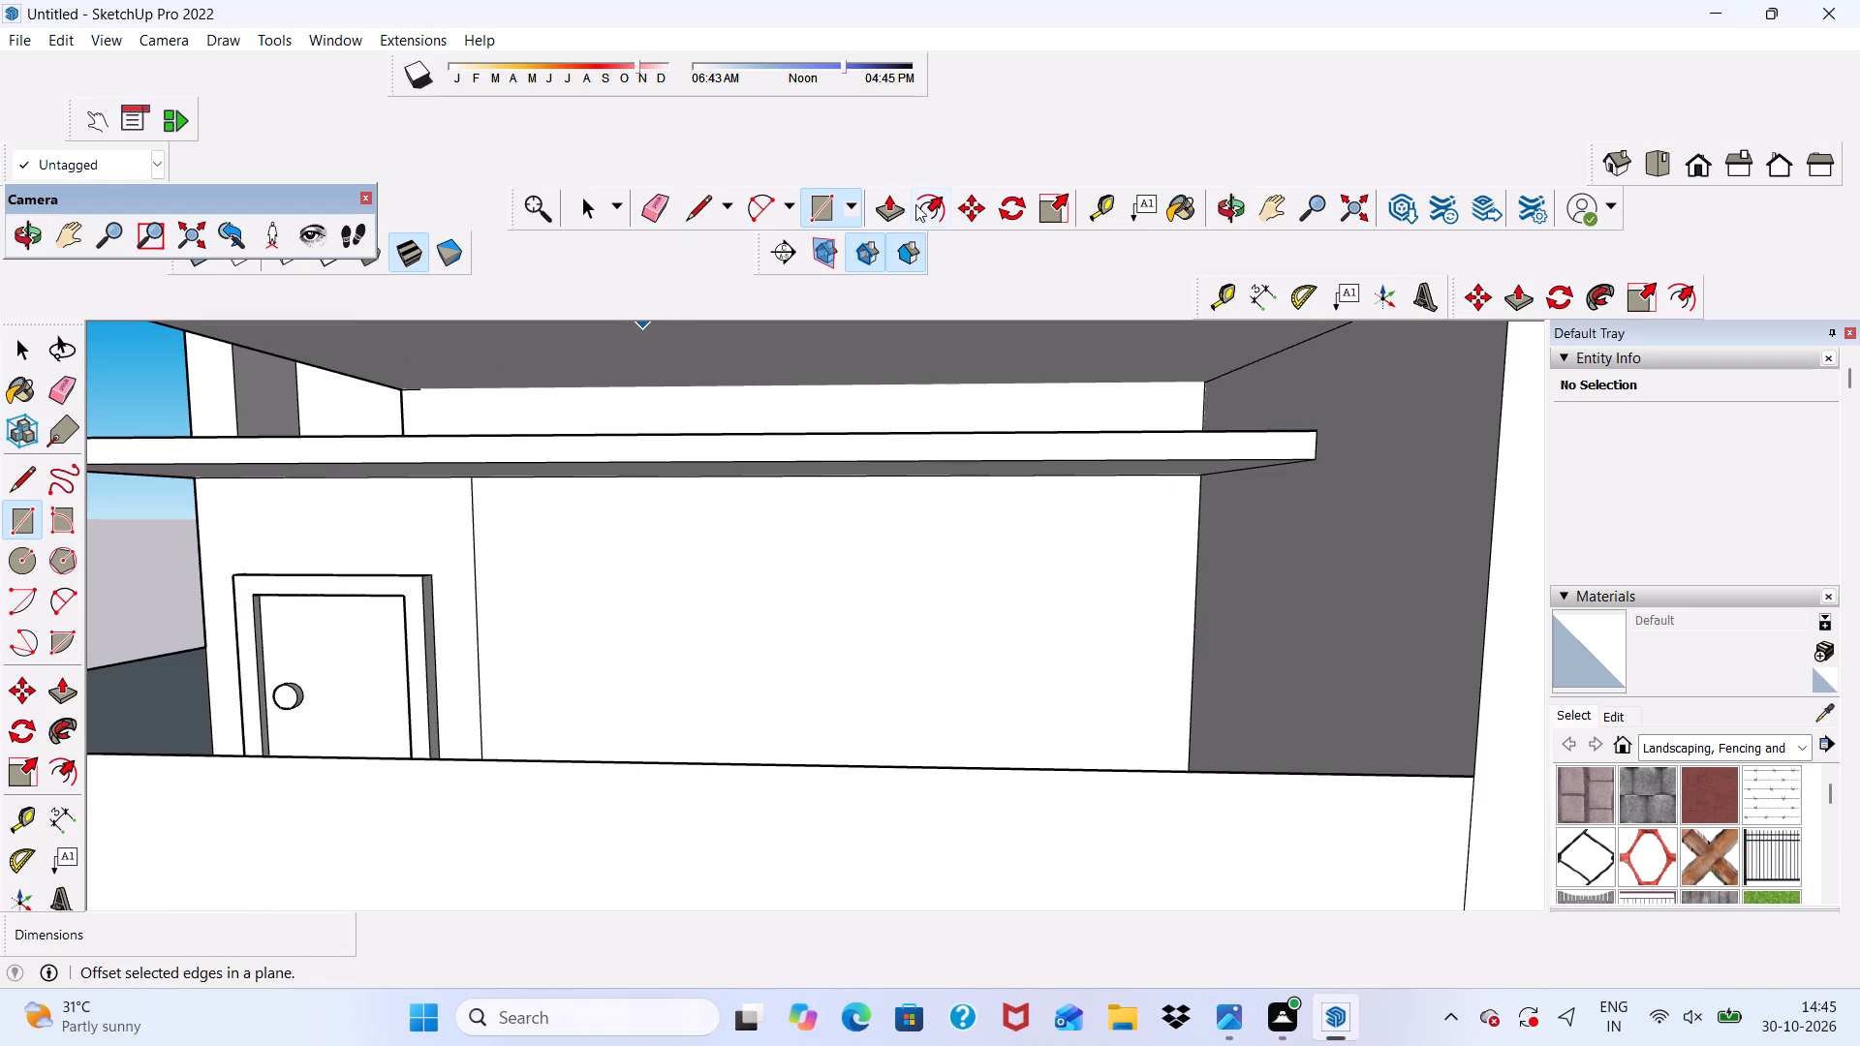
Push/Pull the new wall panel beside the upper-floor door outward 6".
click(886, 203)
click(618, 549)
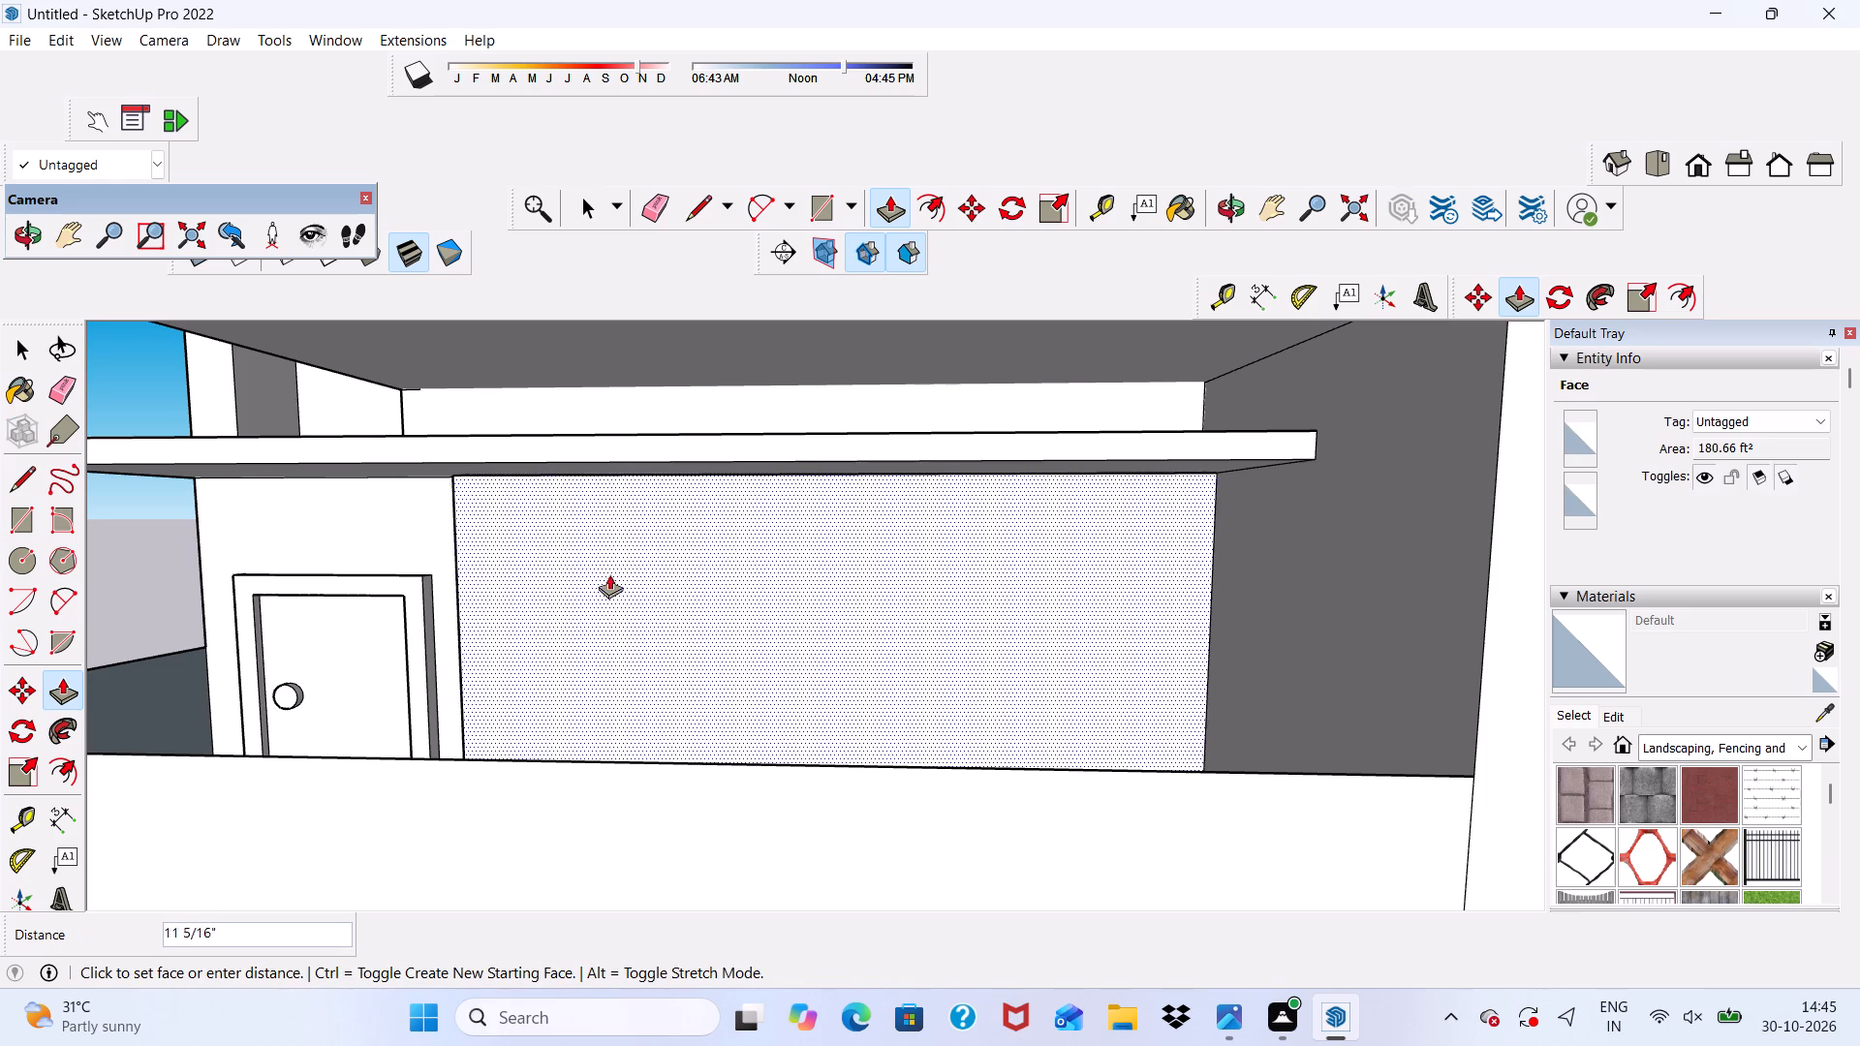
key(6)
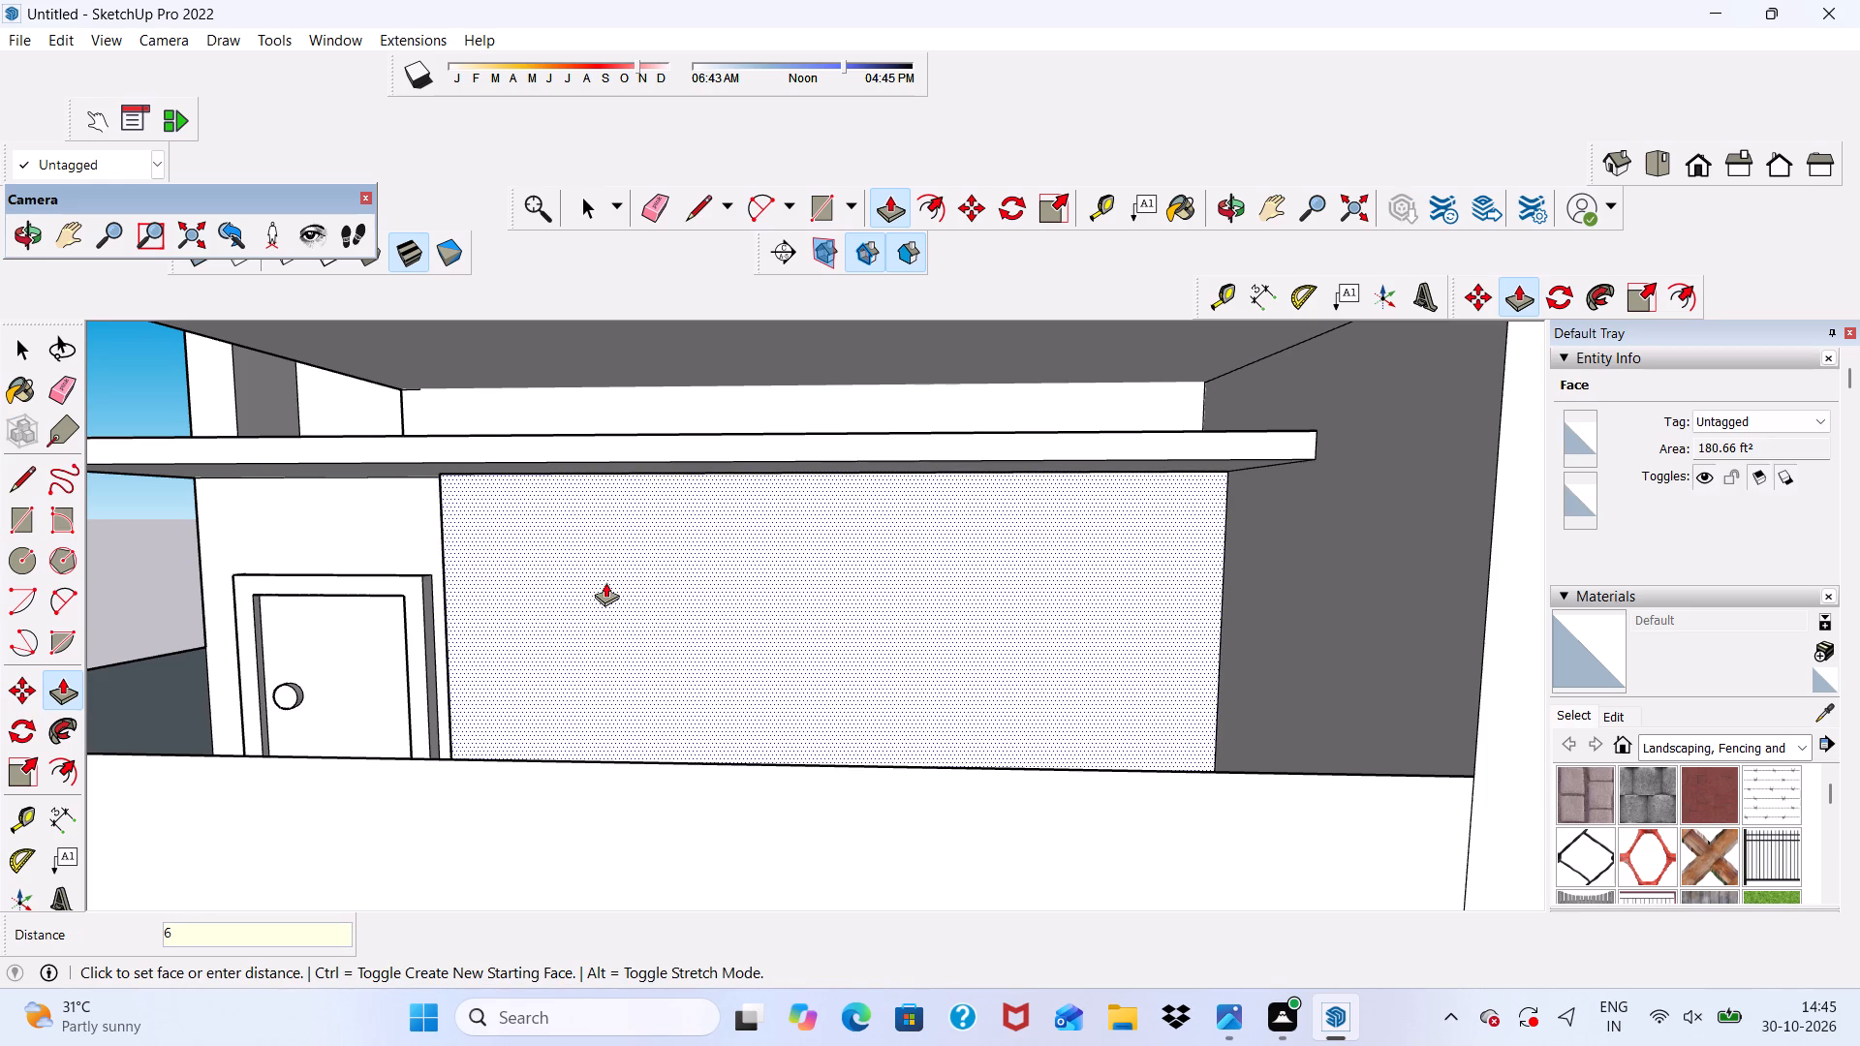
key(shift+quotedbl)
key(Return)
Push/Pull the top face of the tall upper roof block upward 4 9/16".
scroll(586, 586, down, 2)
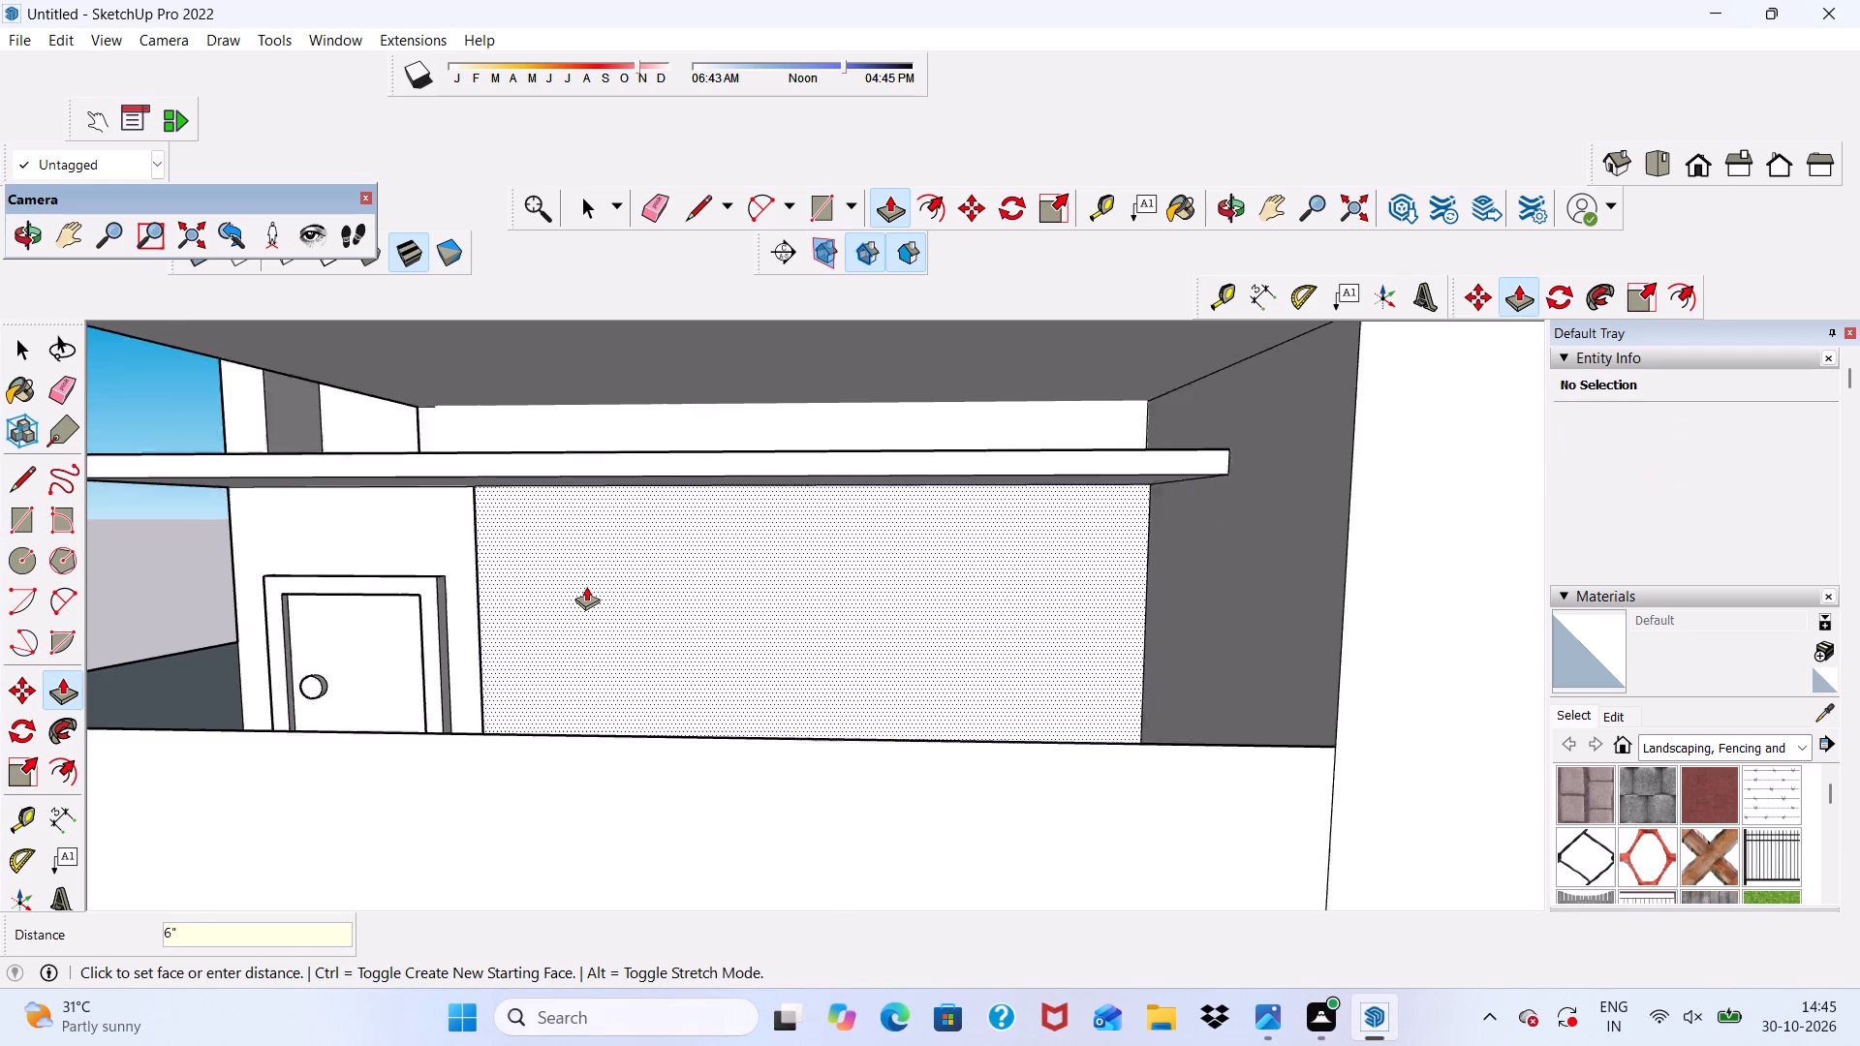
scroll(586, 586, down, 5)
middle_drag(586, 586, 753, 546)
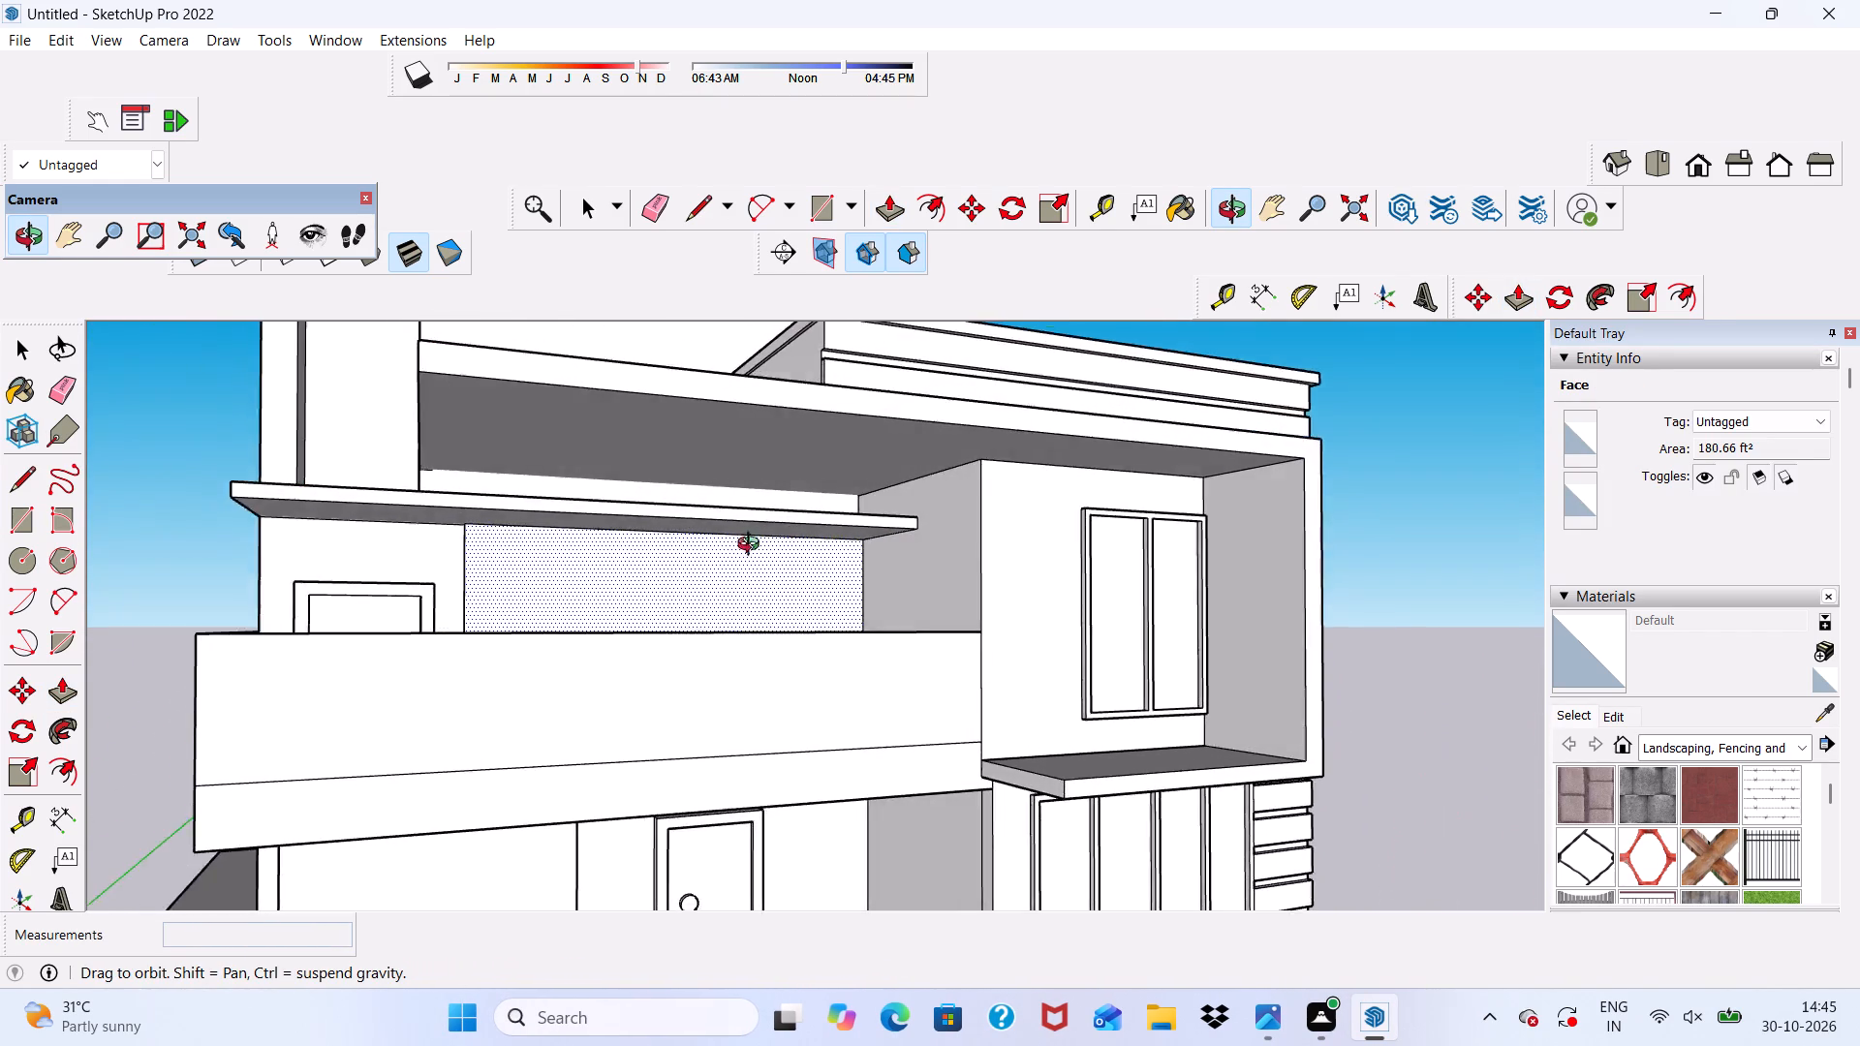
middle_drag(753, 546, 695, 561)
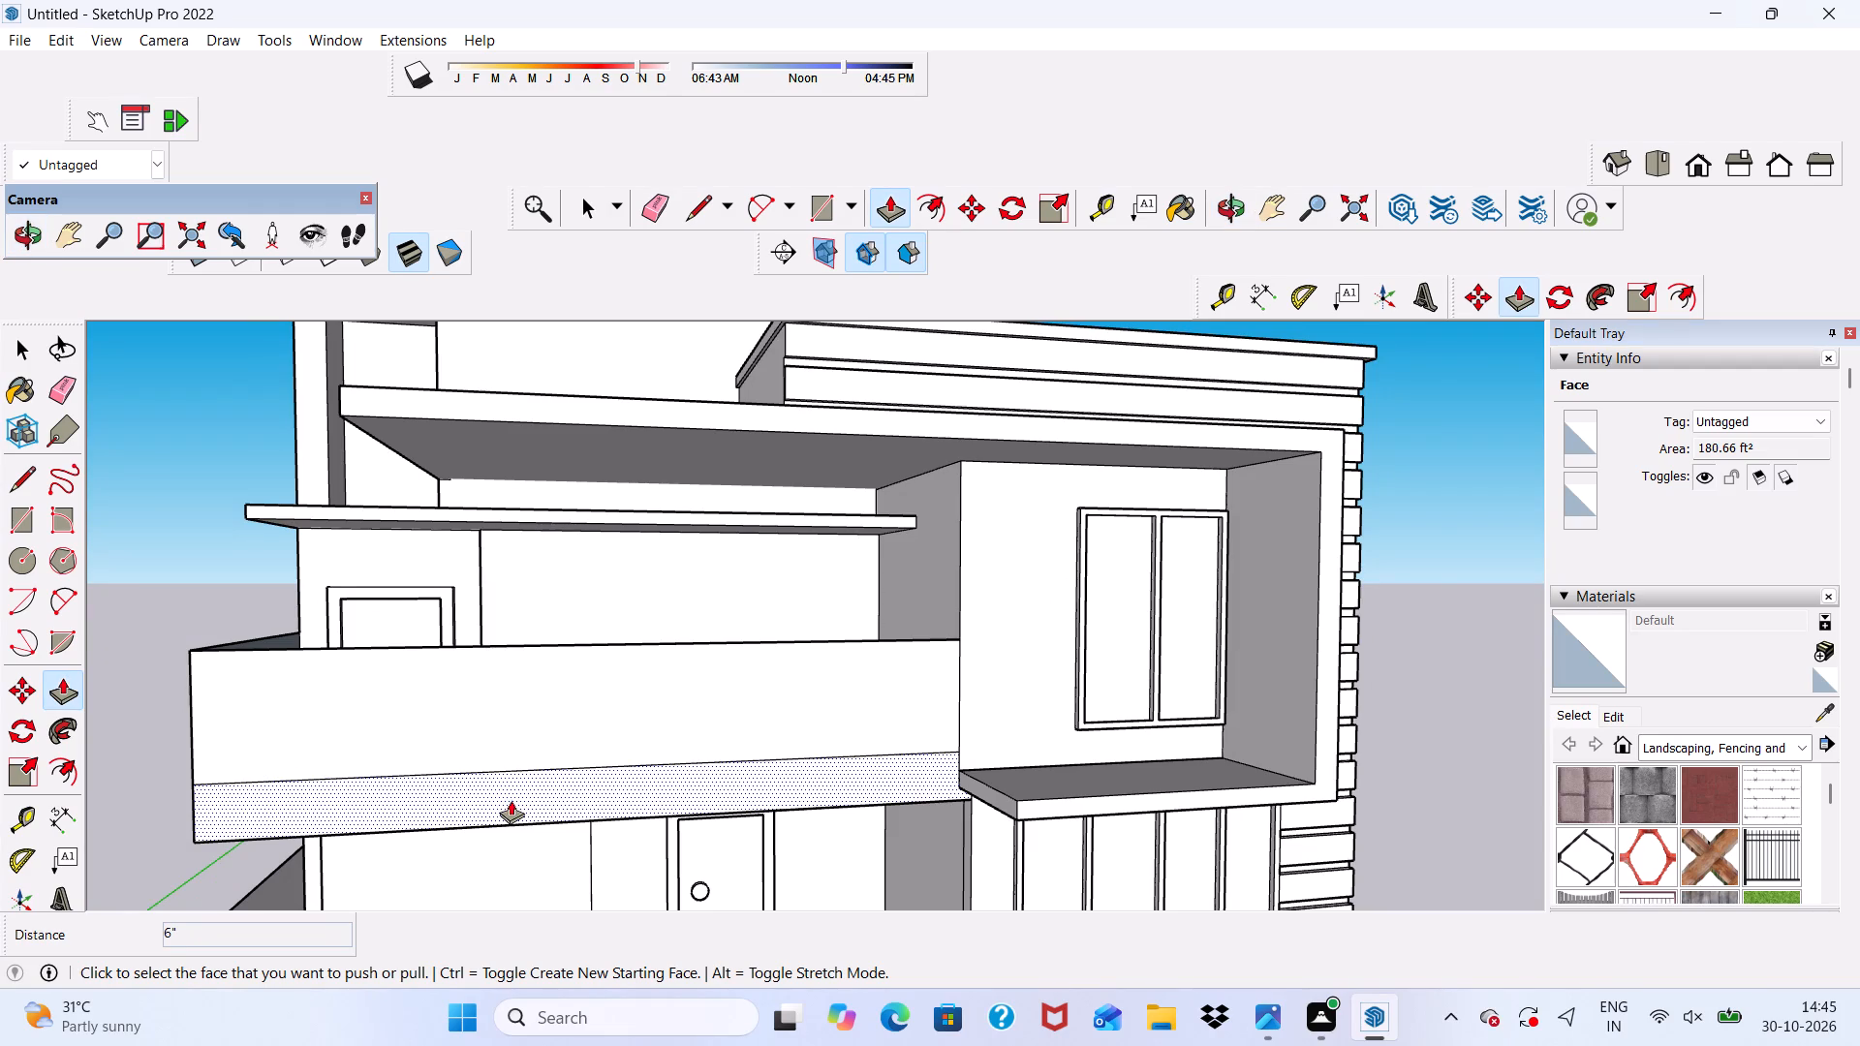
scroll(514, 776, up, 1)
scroll(535, 729, down, 5)
middle_drag(565, 779, 551, 753)
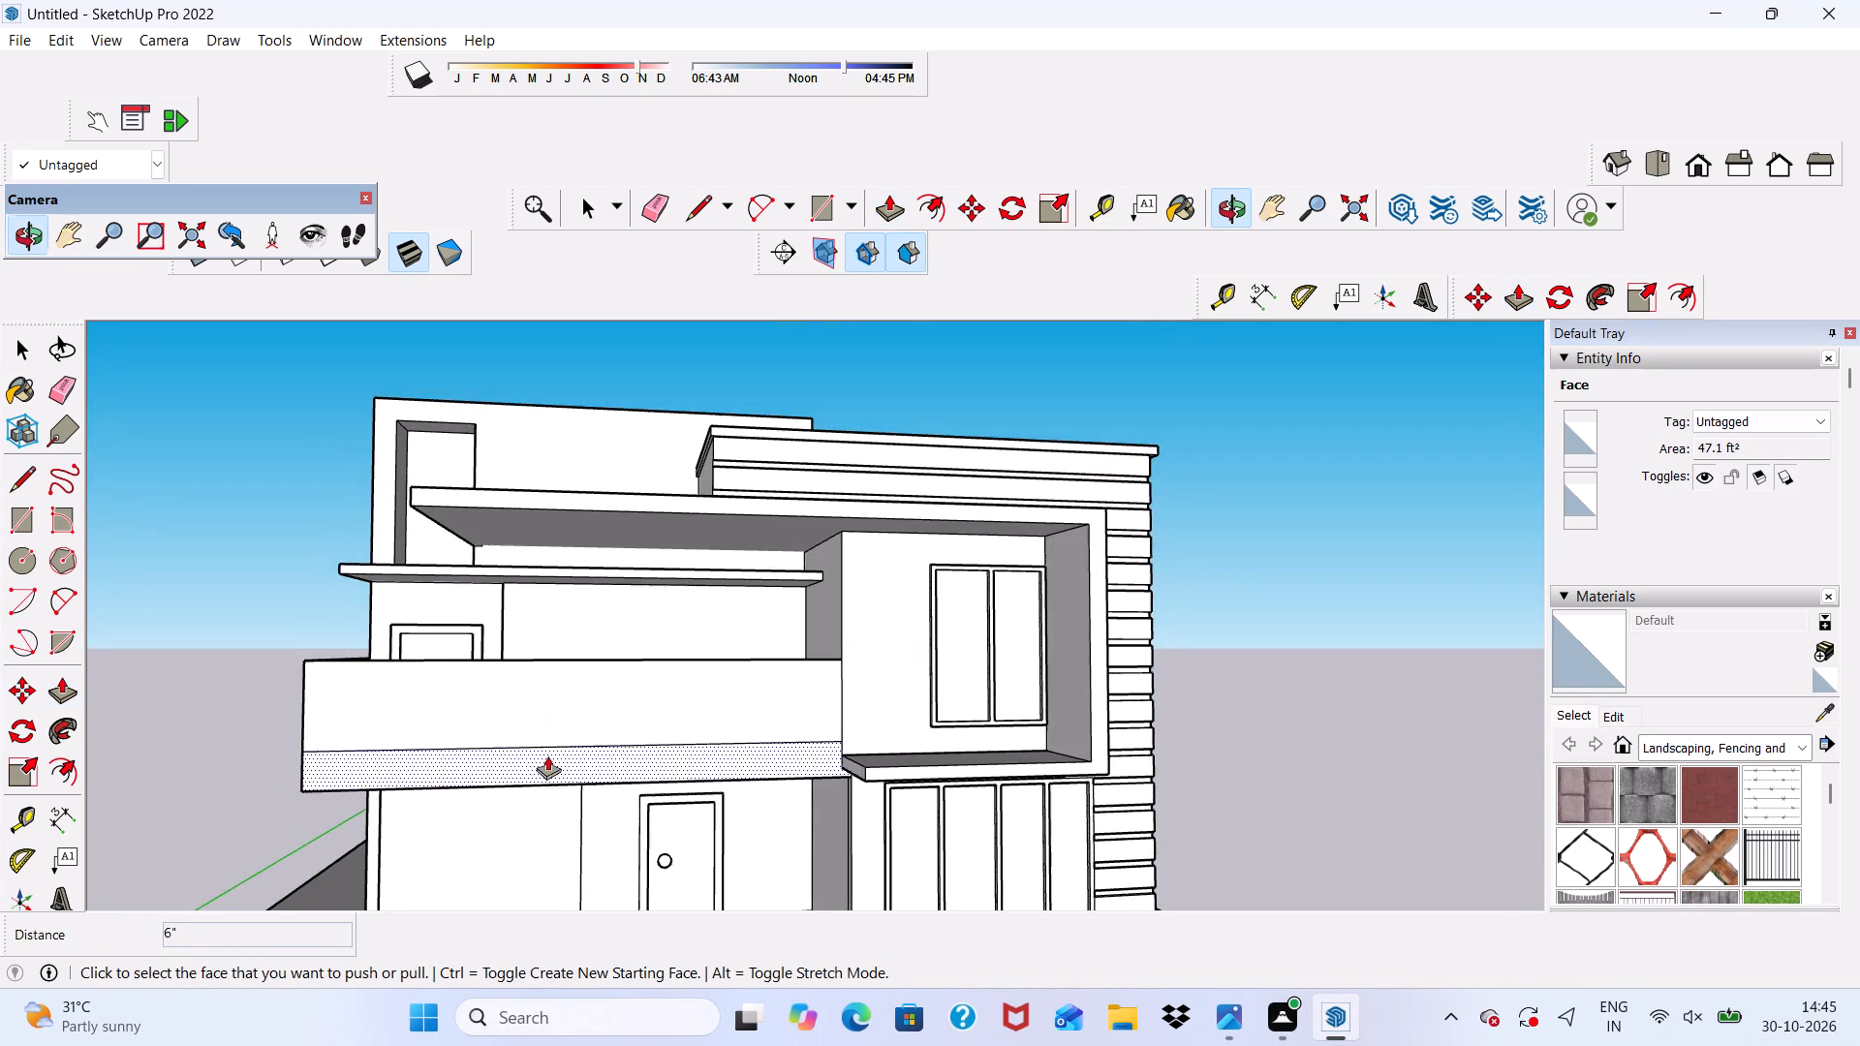
scroll(549, 746, down, 6)
scroll(543, 518, up, 6)
middle_drag(544, 550, 537, 703)
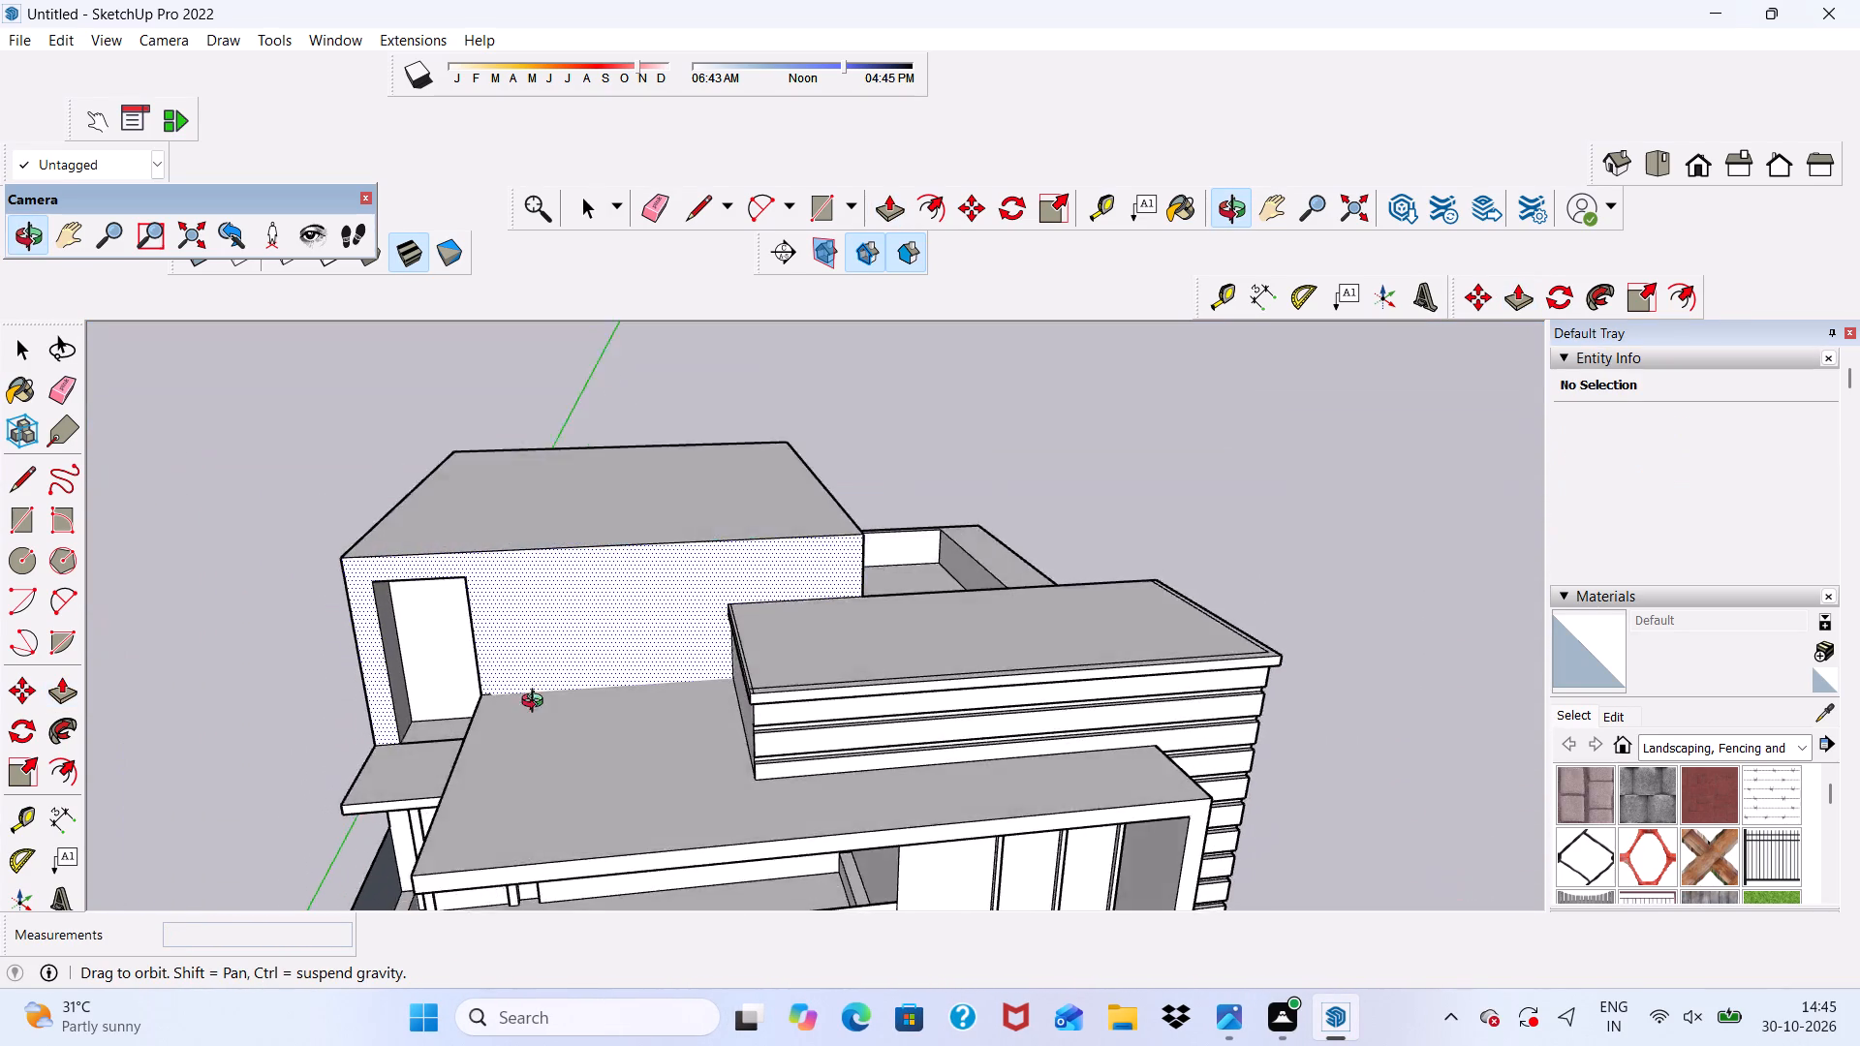
middle_drag(537, 703, 514, 775)
scroll(528, 507, up, 4)
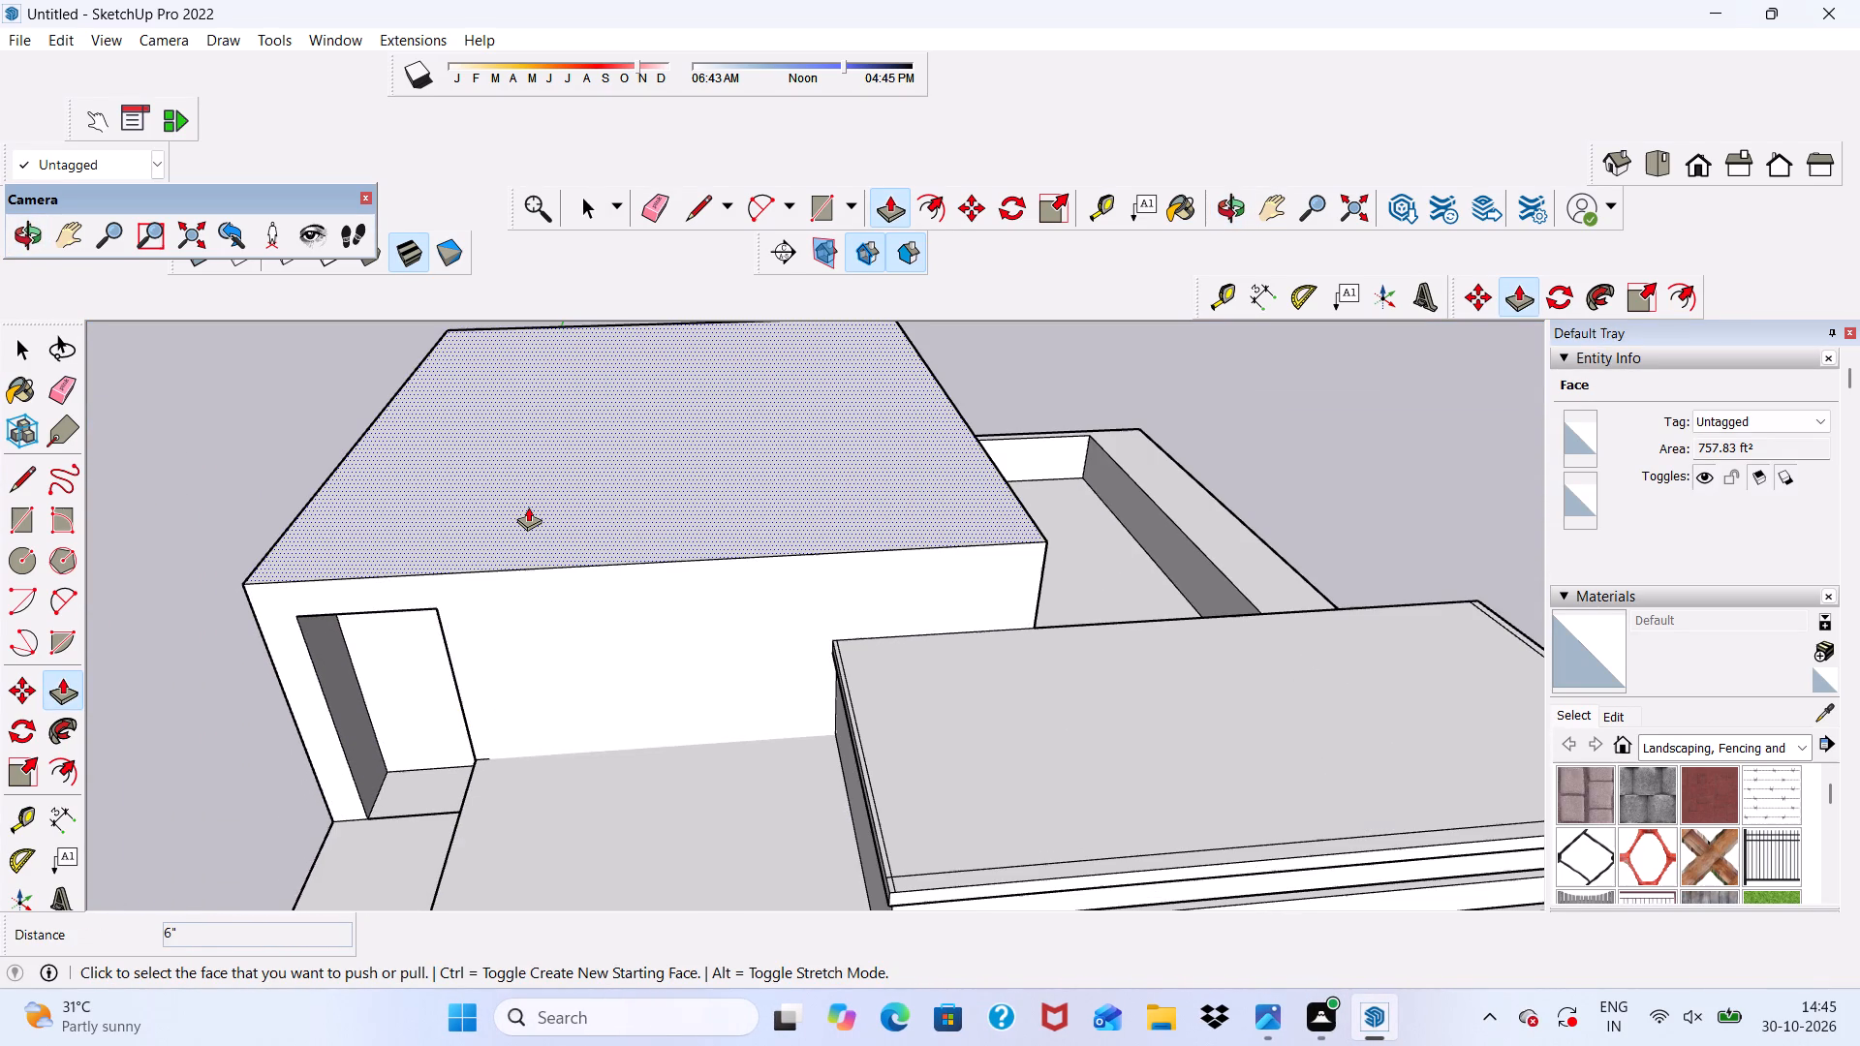
click(528, 507)
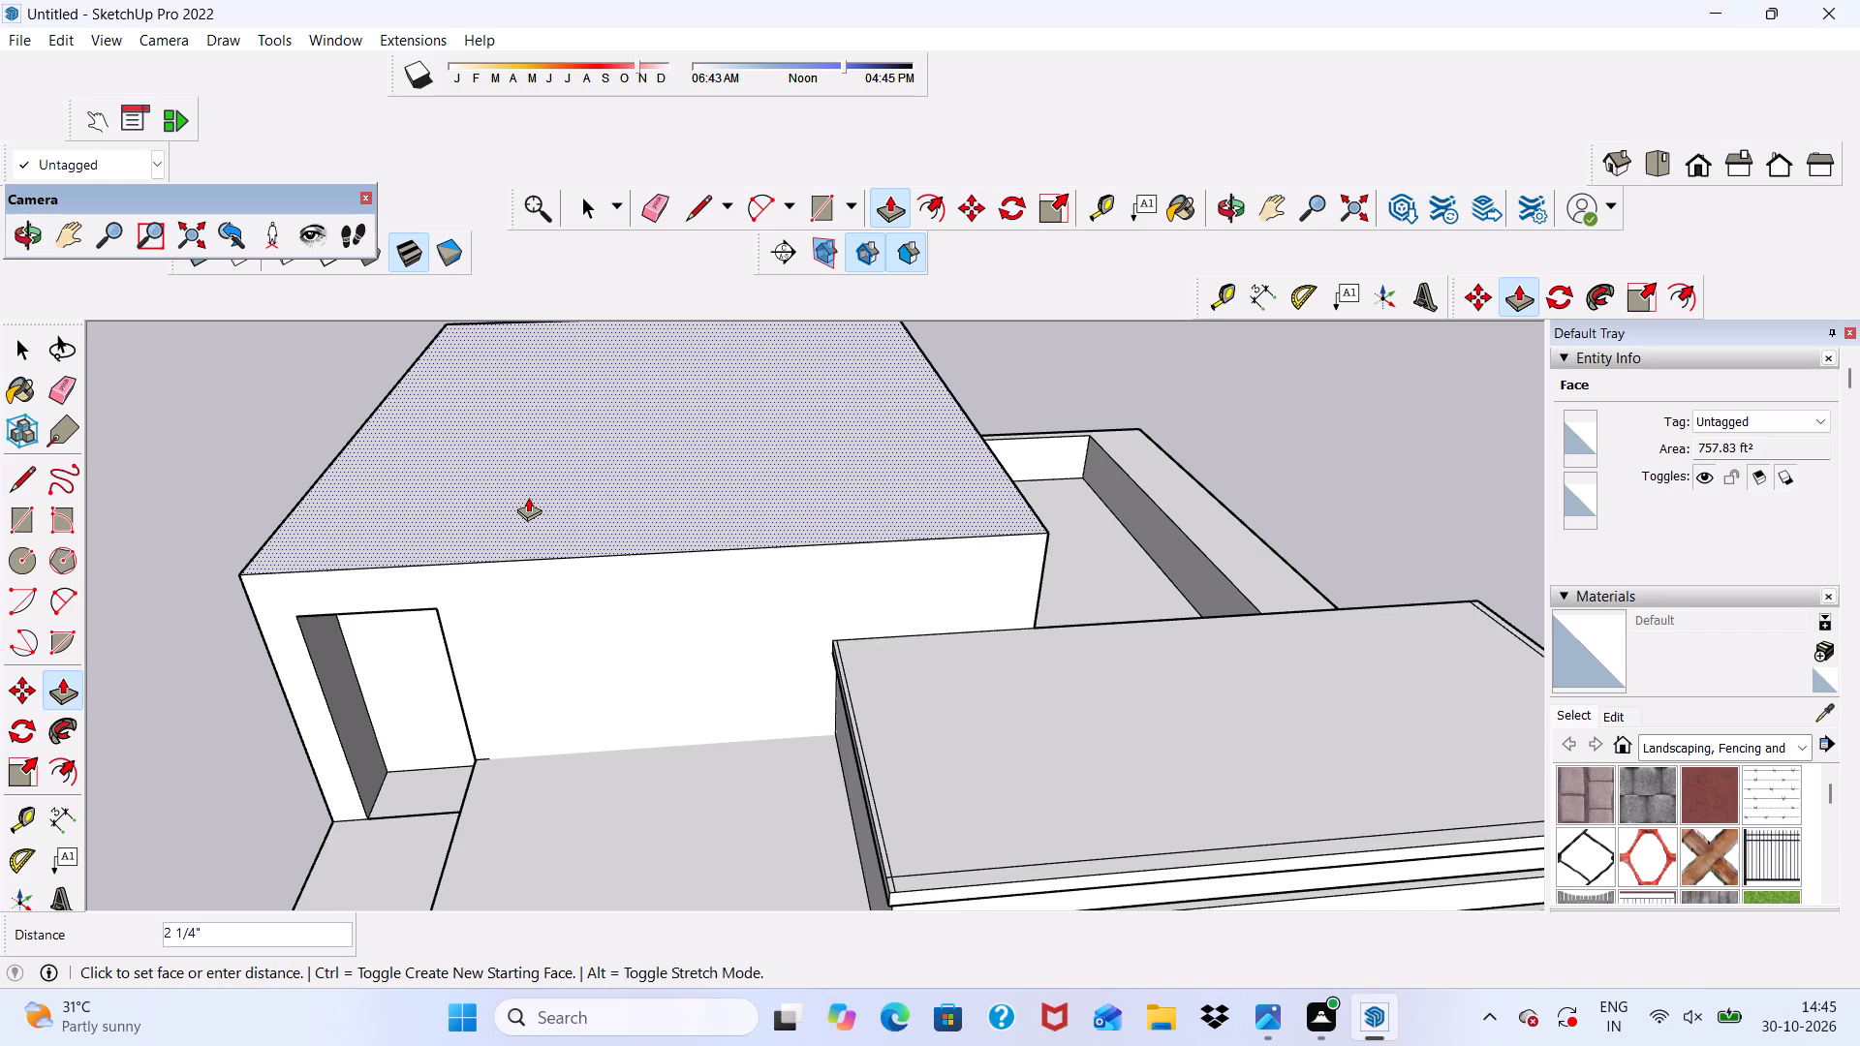
click(528, 497)
Push/Pull the top face of the tall upper roof block upward another 4 15/16".
scroll(528, 497, down, 5)
middle_drag(570, 567, 582, 441)
scroll(586, 449, up, 6)
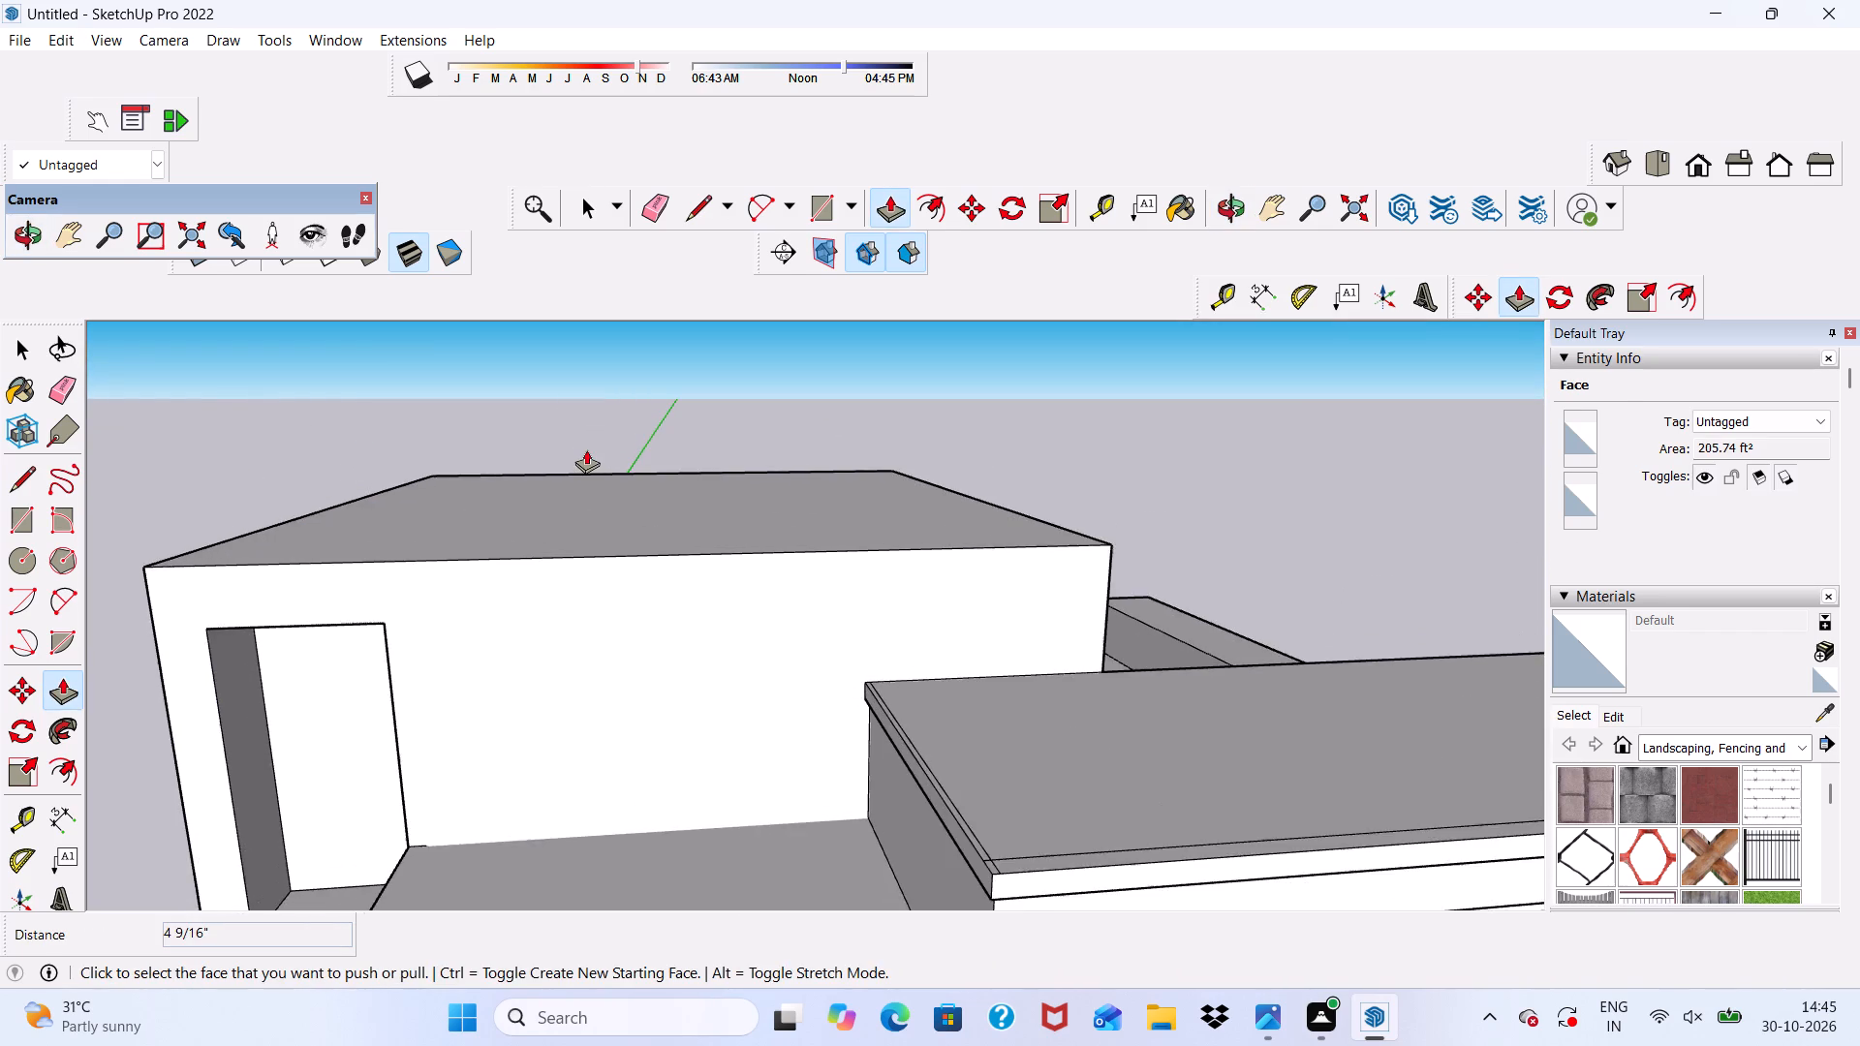
middle_drag(586, 449, 562, 596)
click(536, 554)
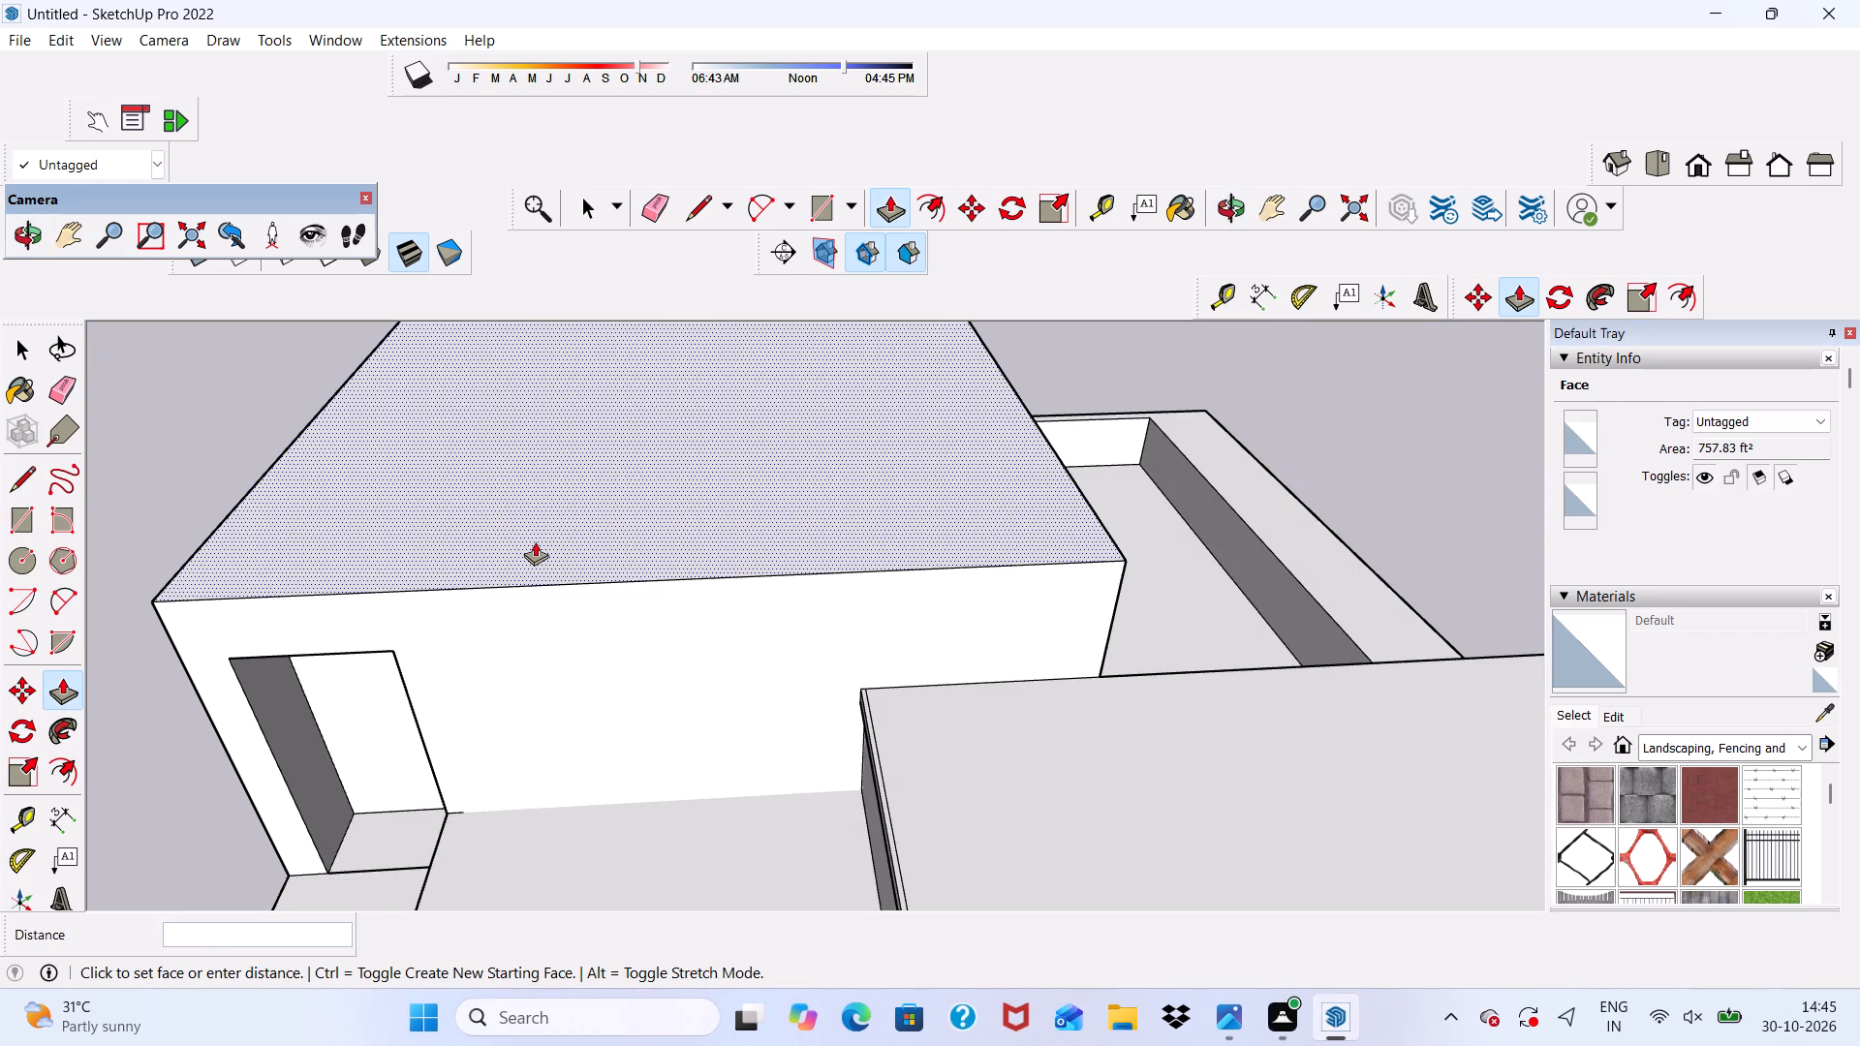
click(535, 541)
Draw a strip rectangle about 26' 11/16" by 4" along the top edge of the tall block's front wall.
scroll(535, 541, down, 4)
middle_drag(543, 605, 601, 353)
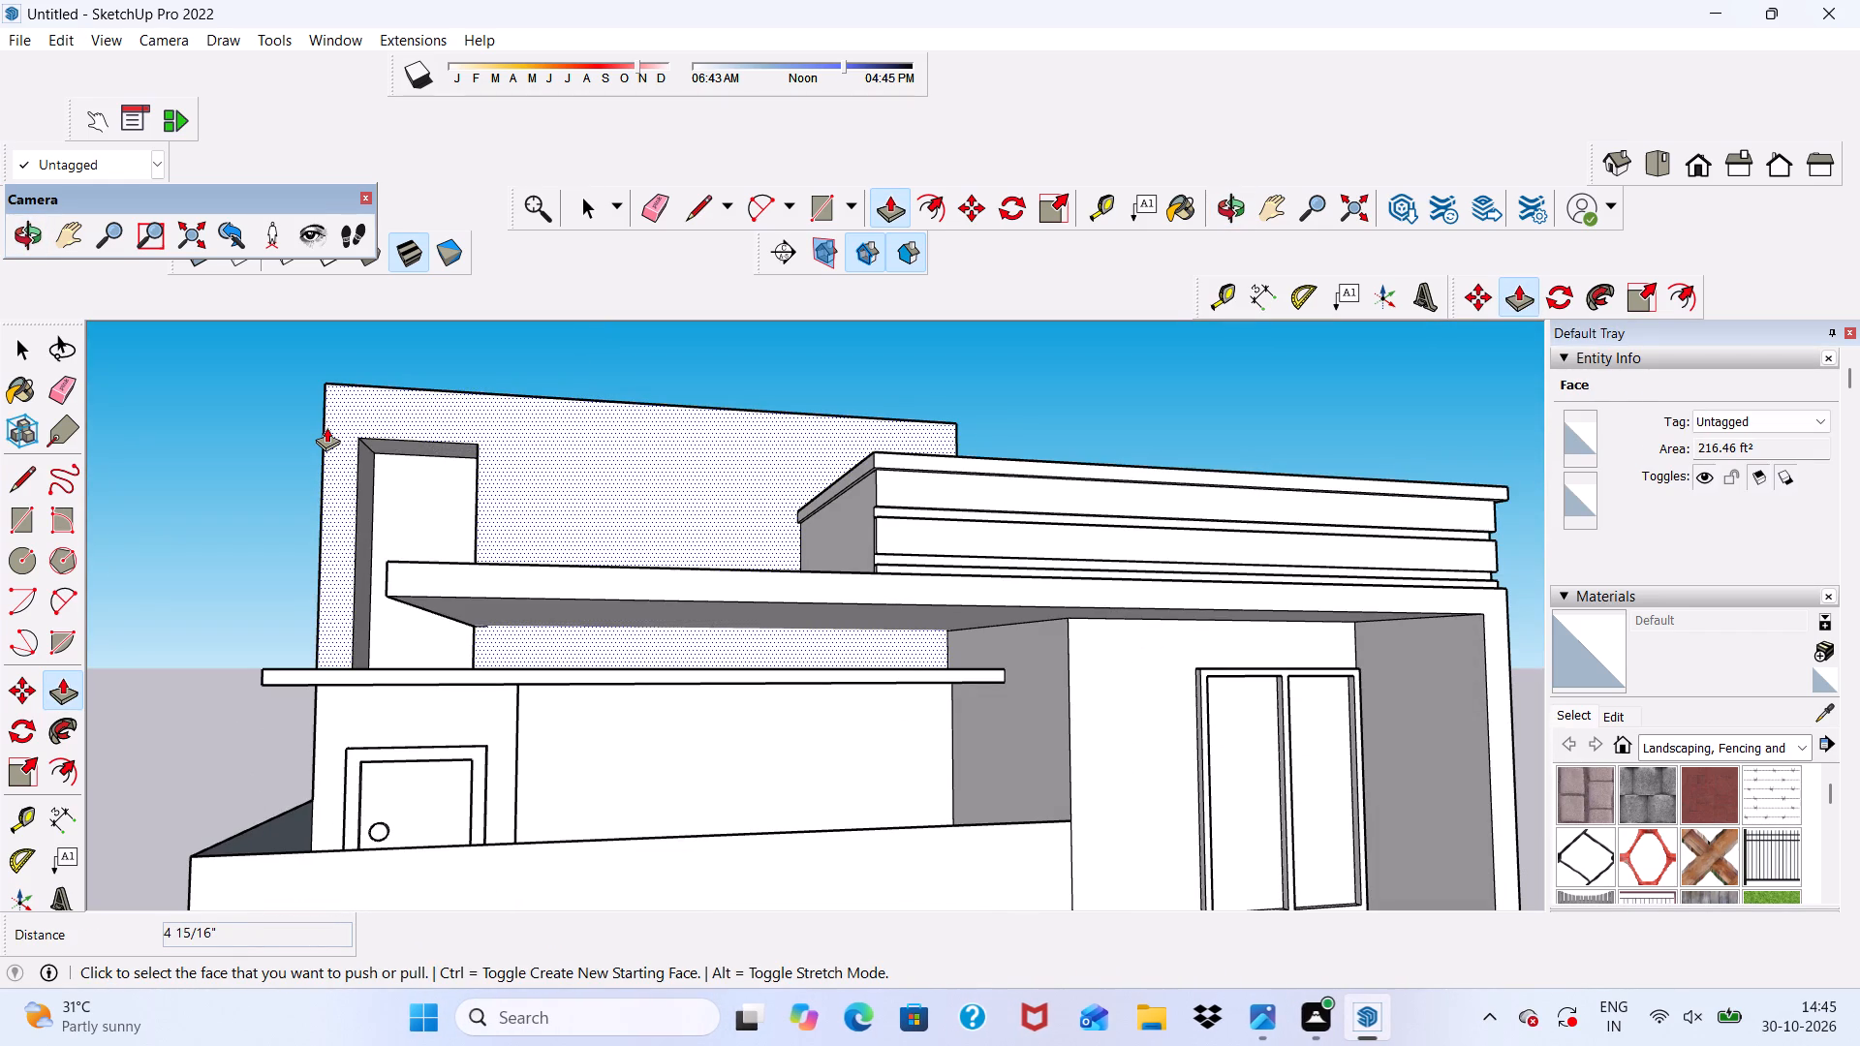
key(space)
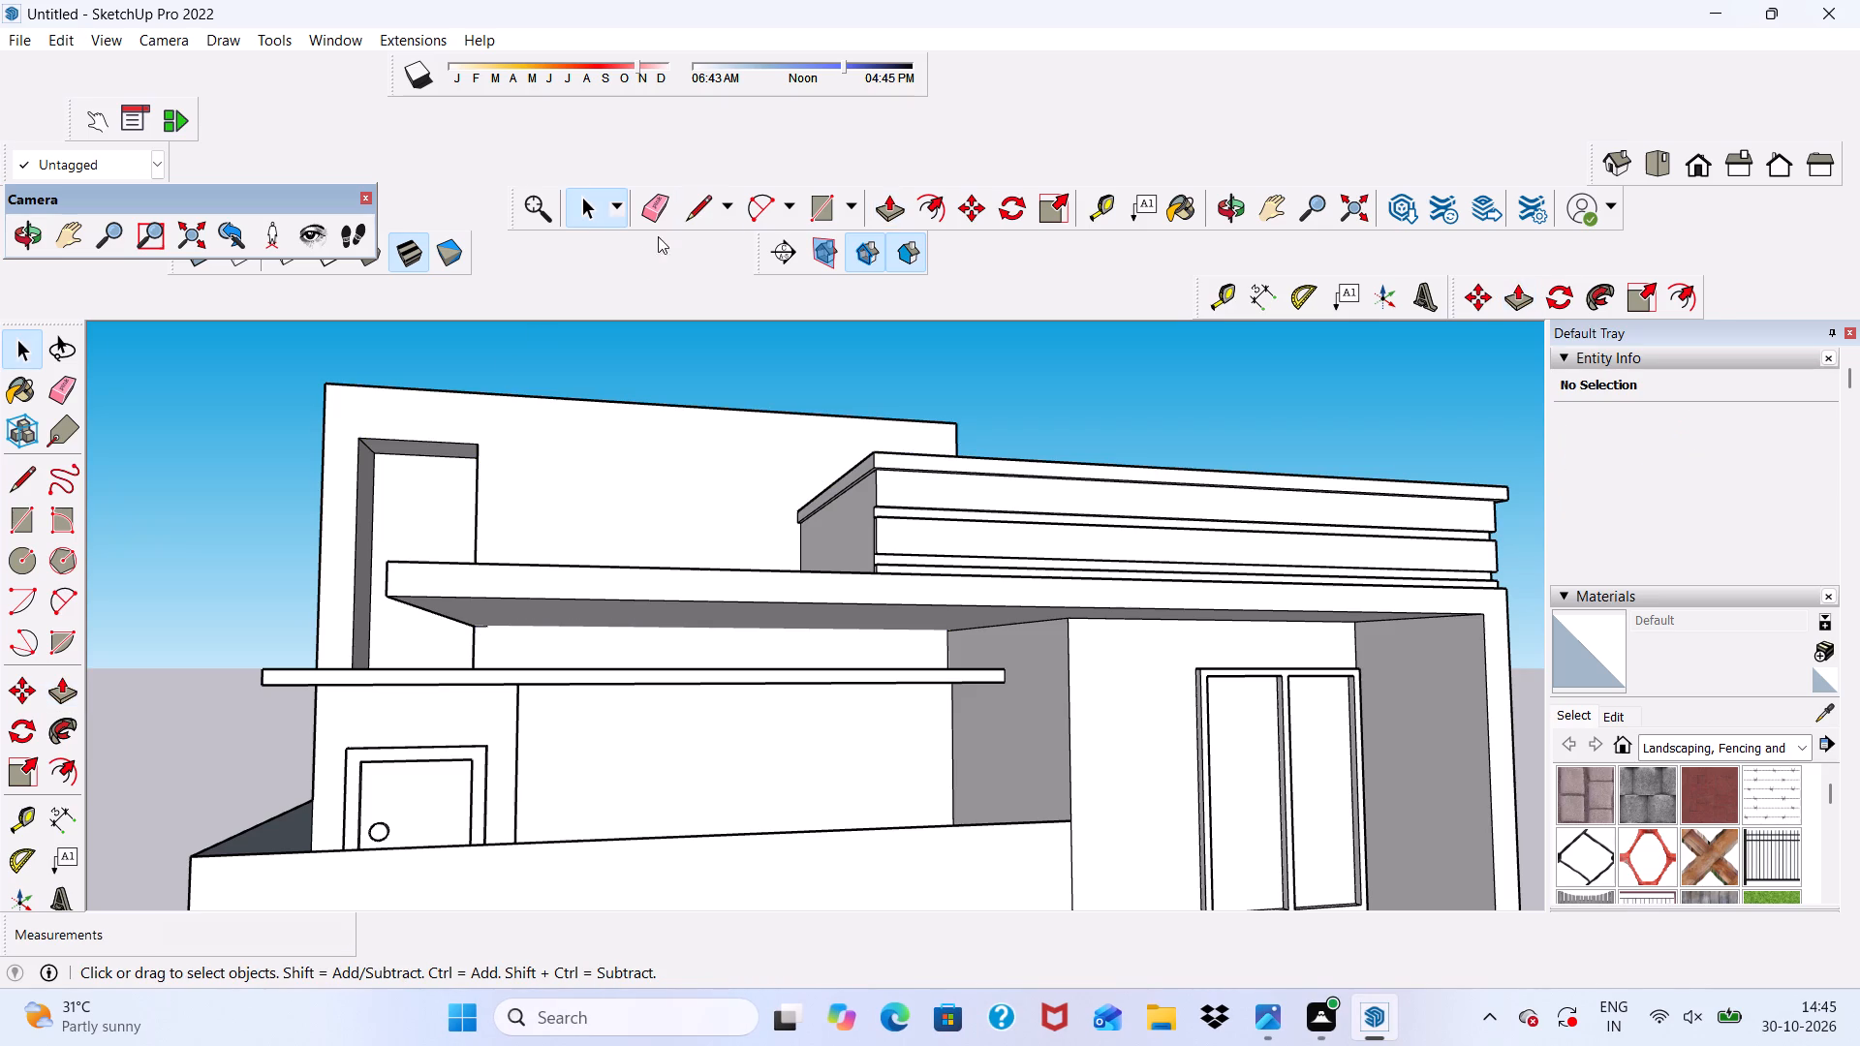
click(818, 213)
scroll(737, 534, down, 4)
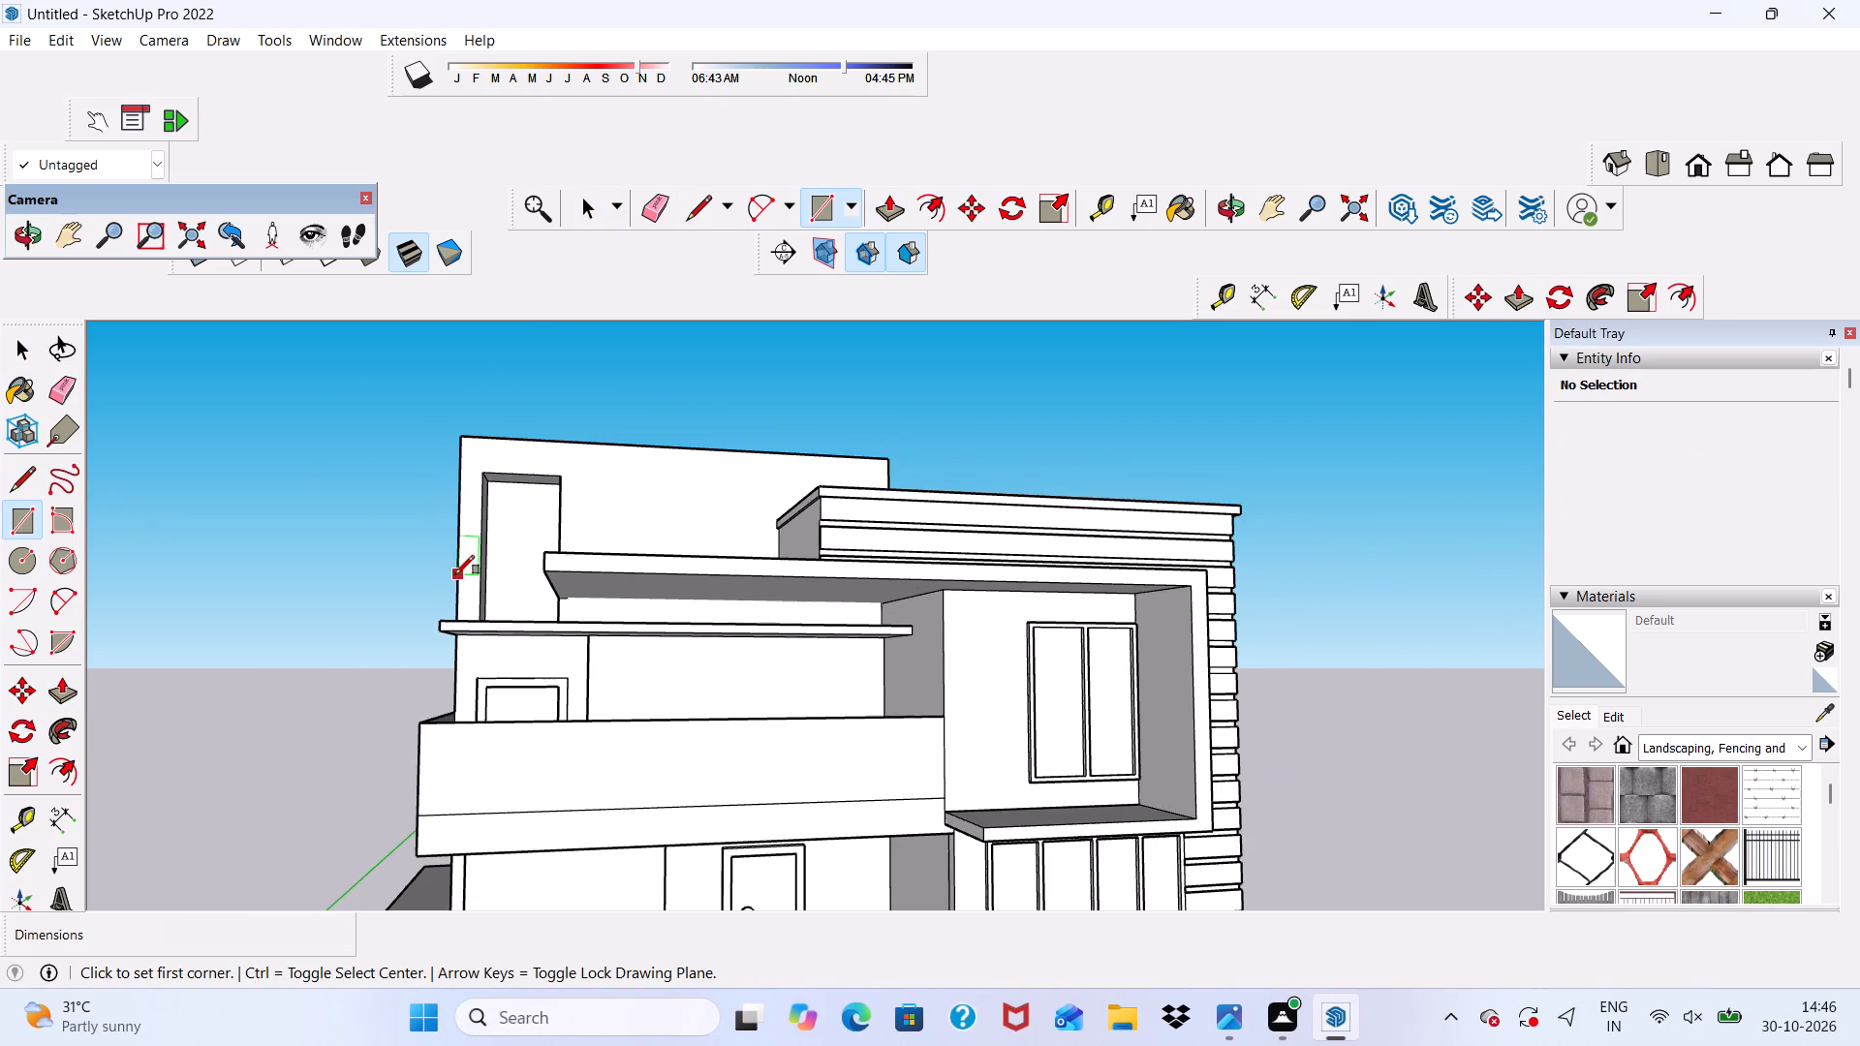
scroll(589, 486, up, 7)
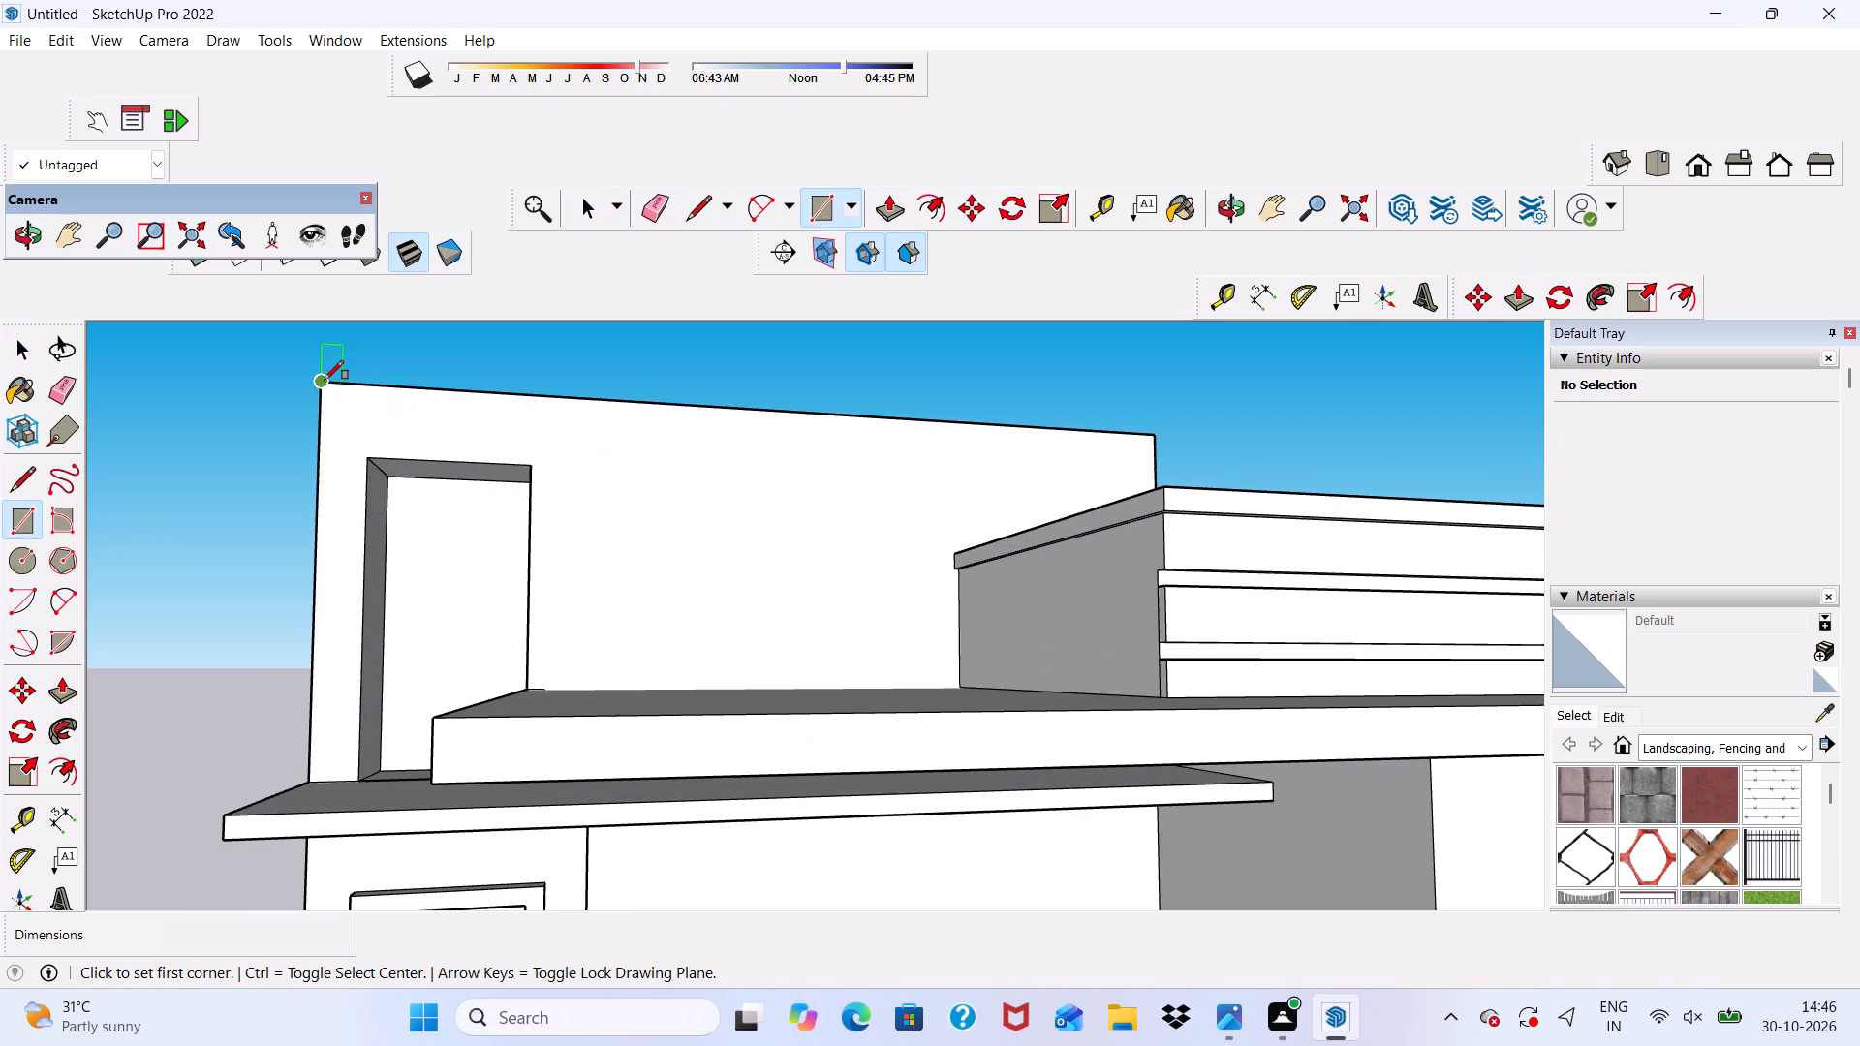
click(325, 380)
scroll(1081, 435, up, 1)
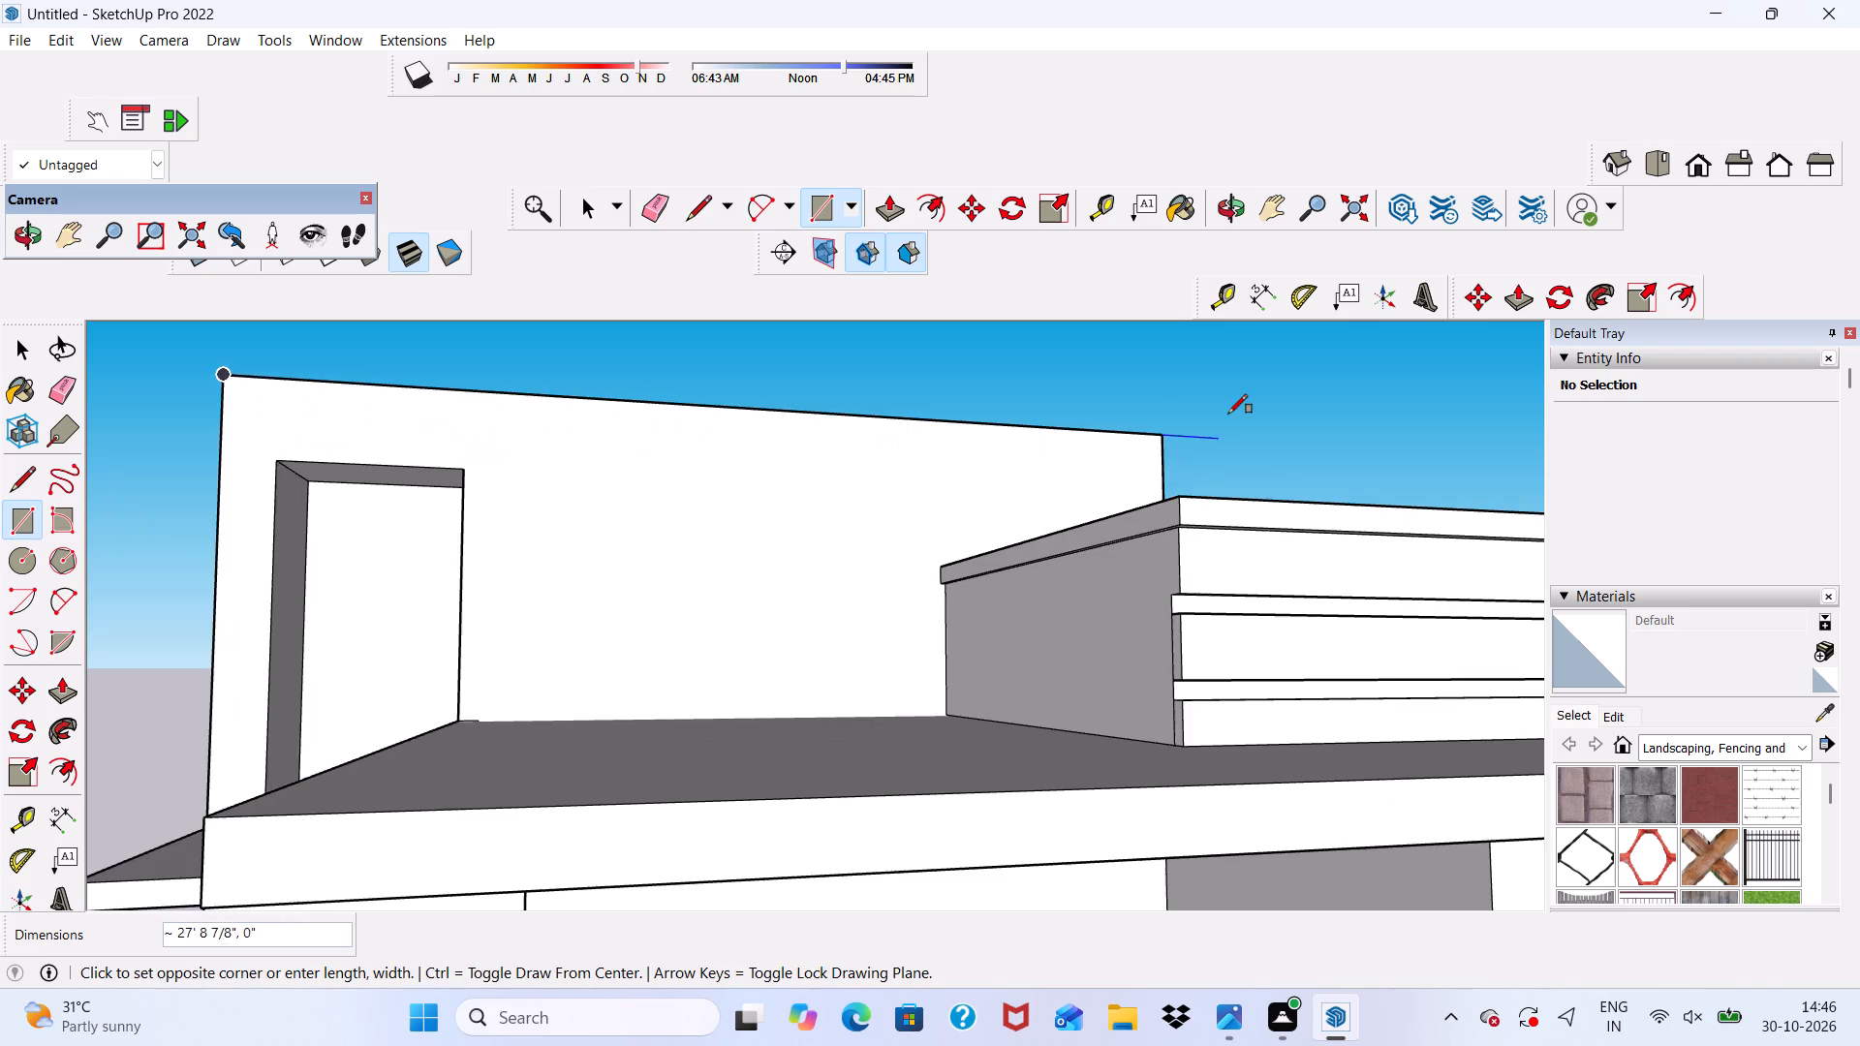
scroll(1226, 419, down, 2)
middle_drag(1226, 421, 1147, 477)
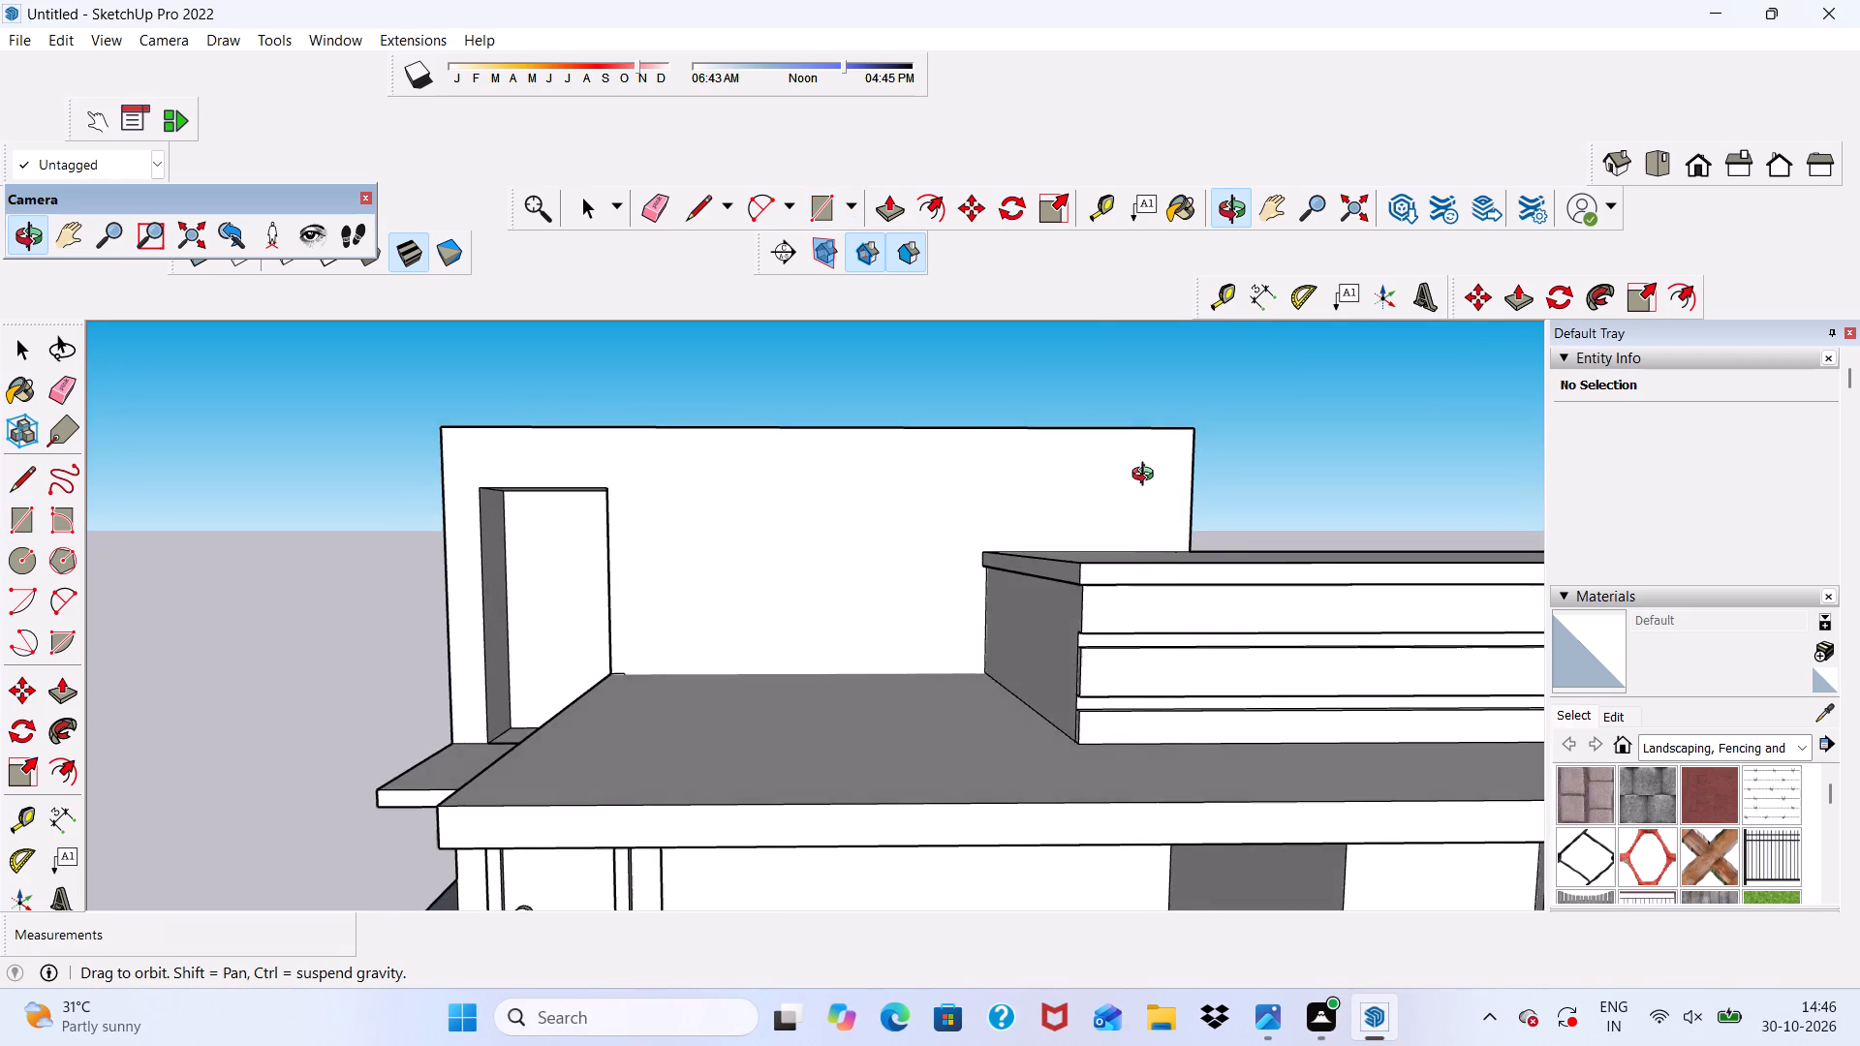
middle_drag(1147, 477, 1038, 532)
scroll(1005, 549, up, 5)
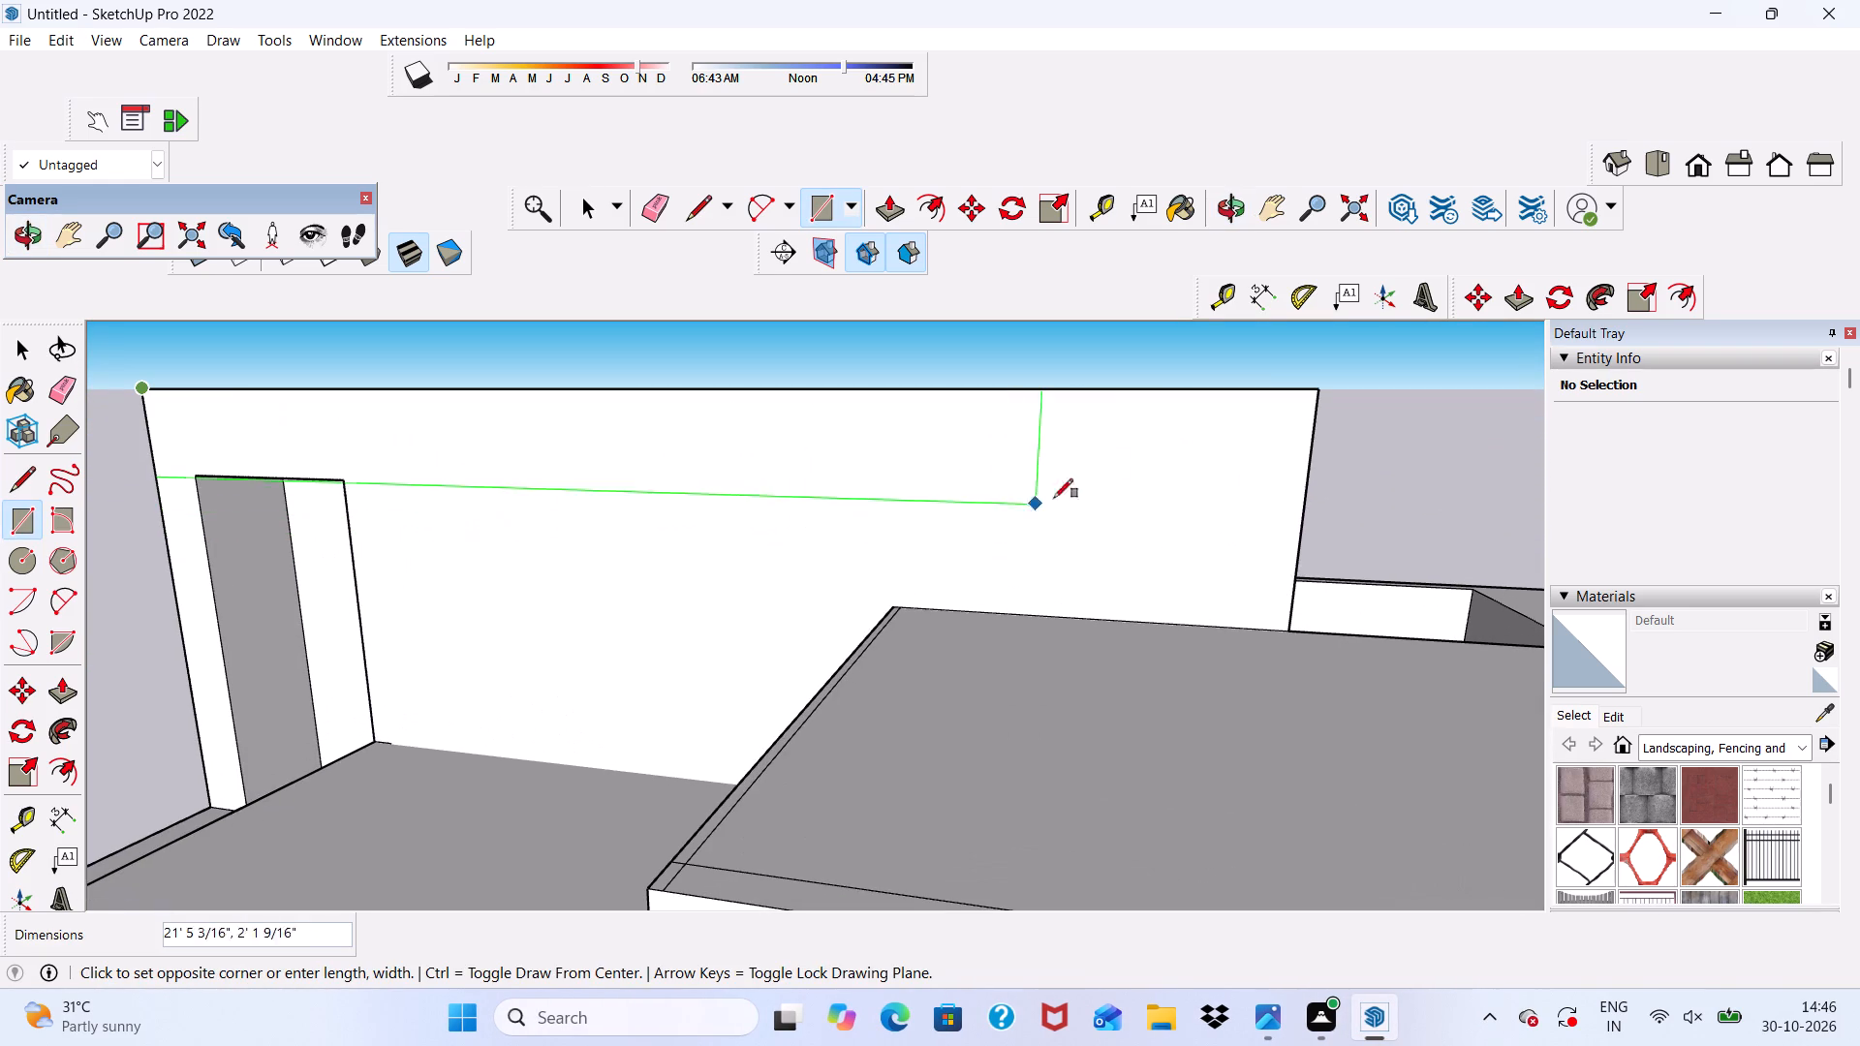
scroll(1317, 404, up, 5)
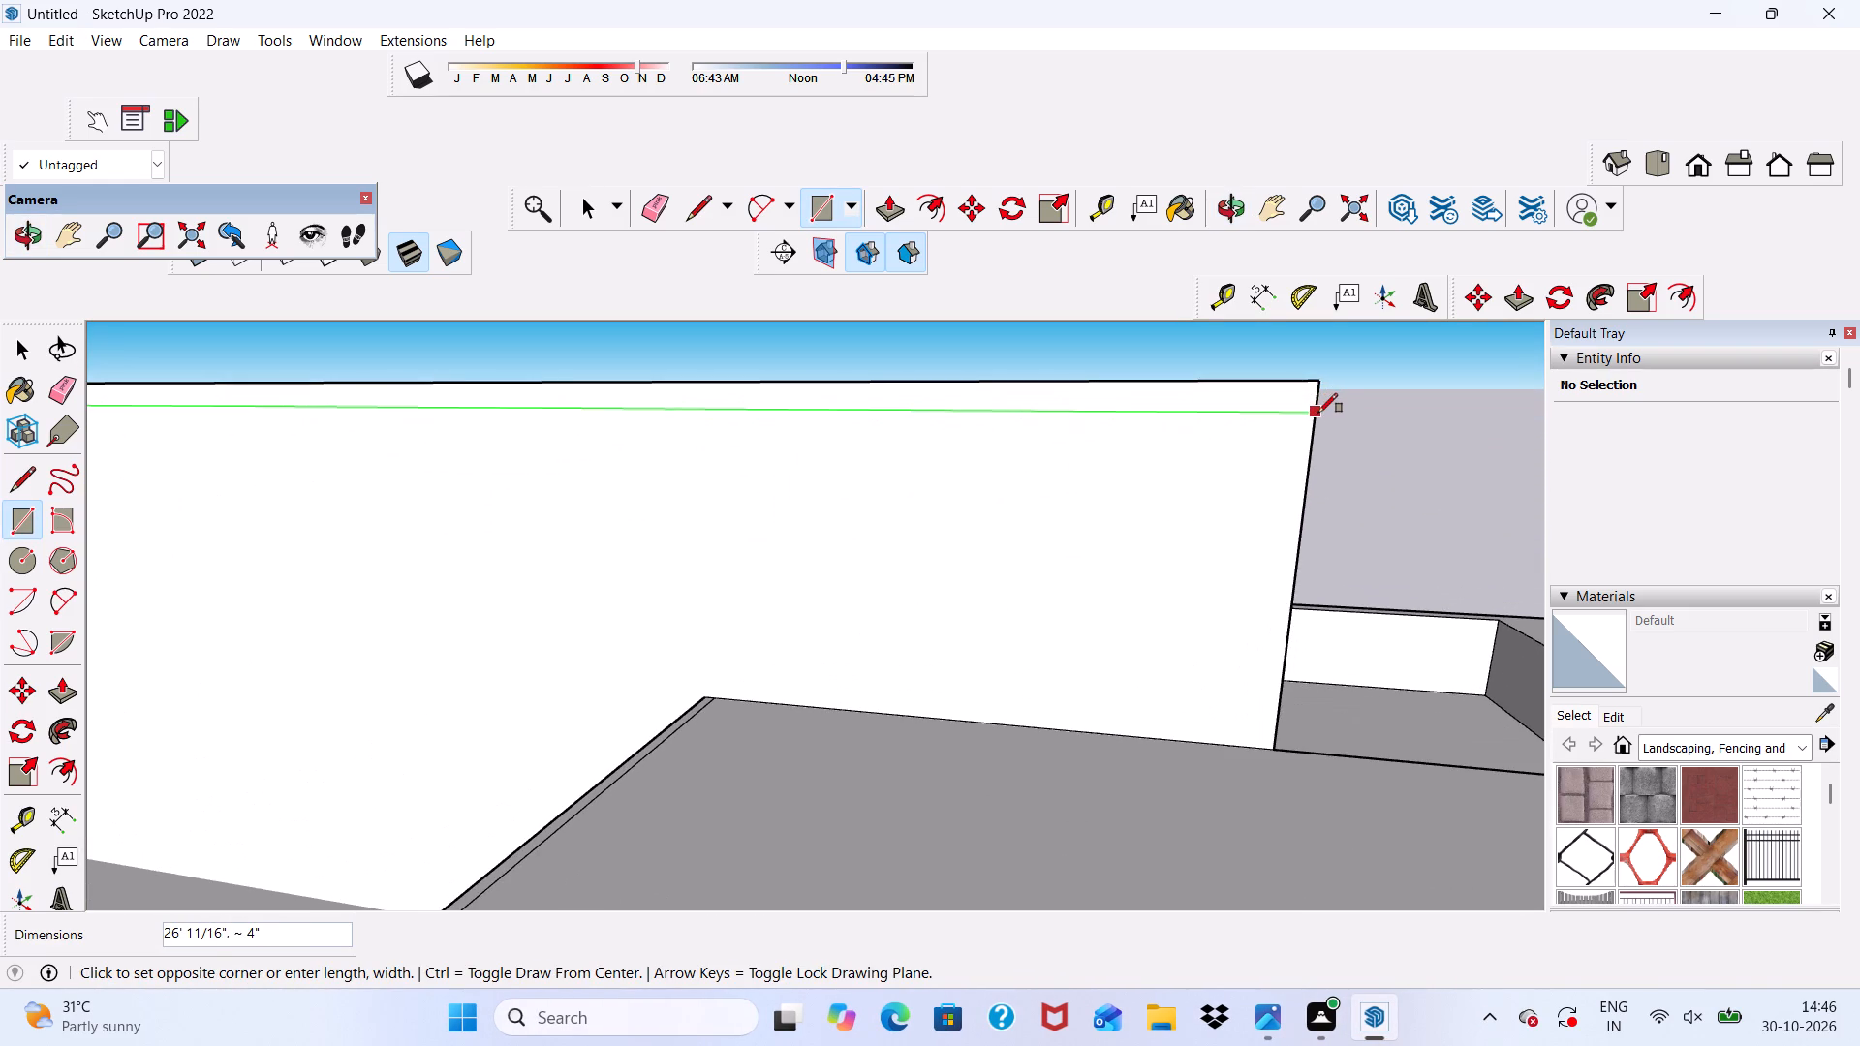
click(1317, 412)
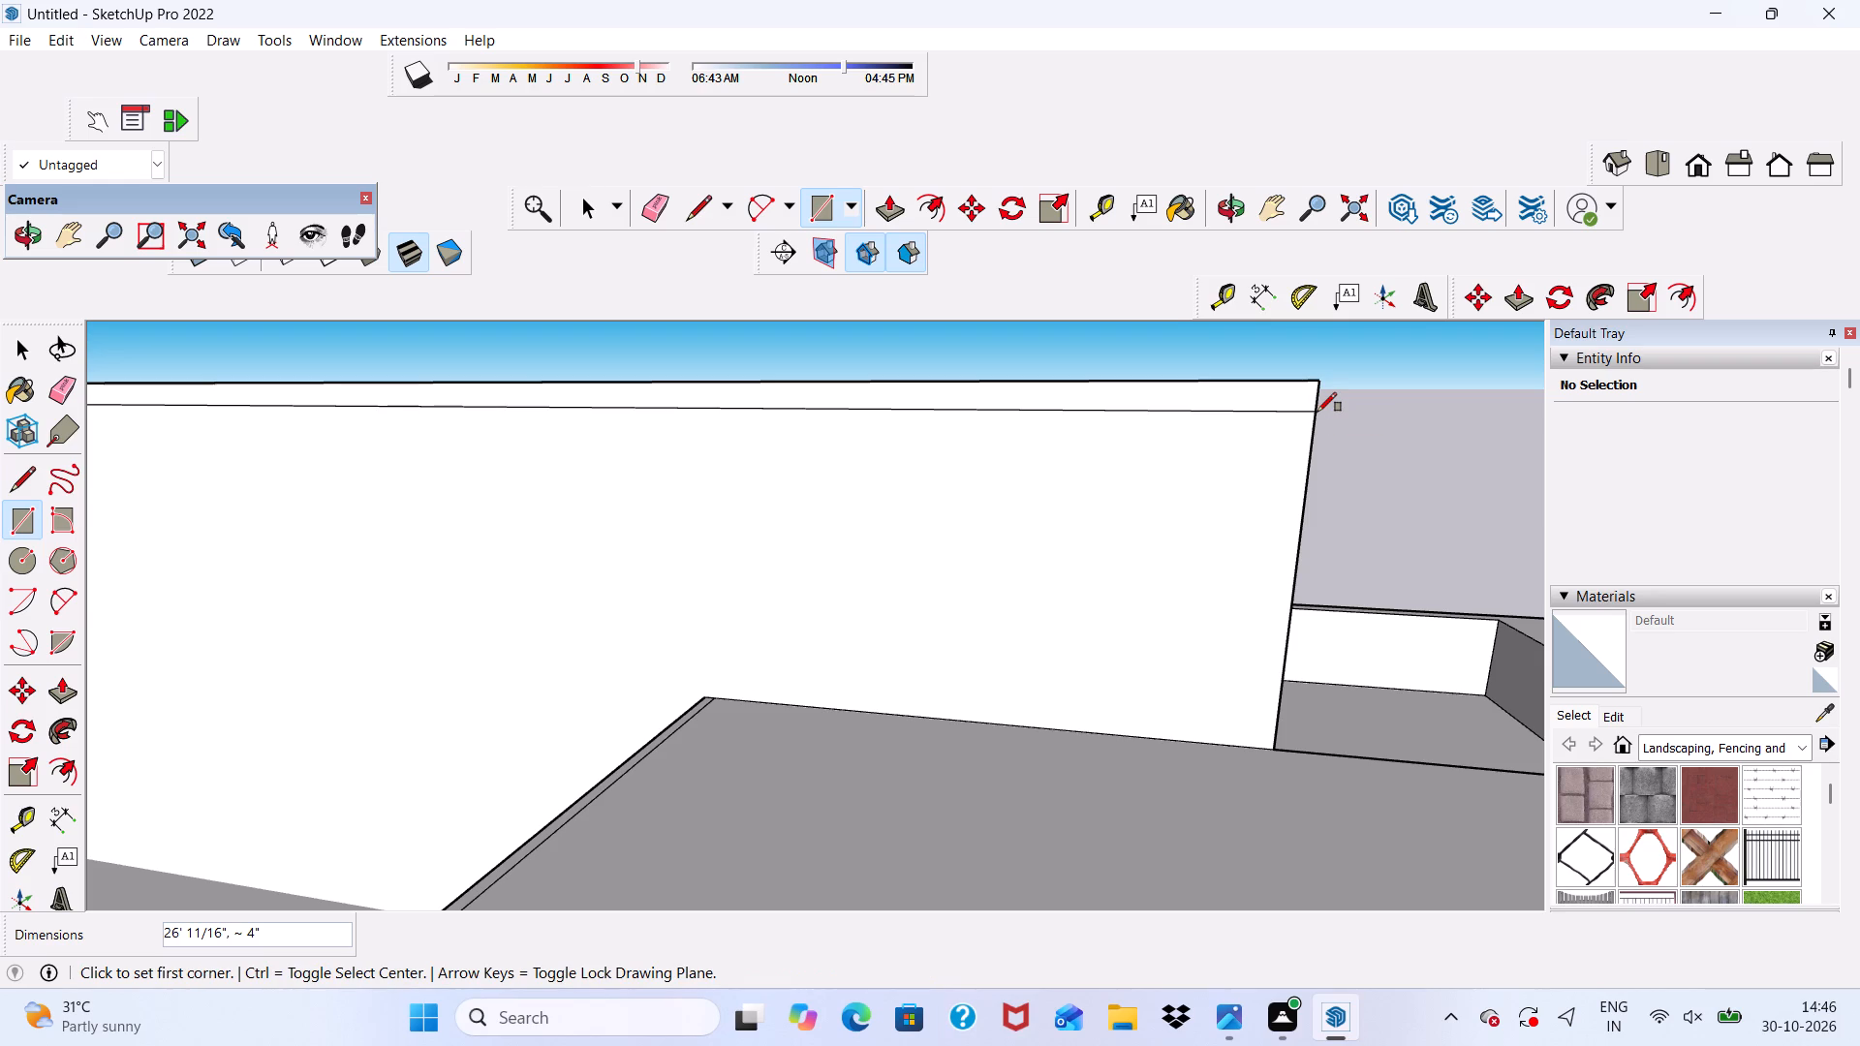
Push/Pull the strip along the tall block's top edge outward 6" to form a projecting roof band.
click(890, 206)
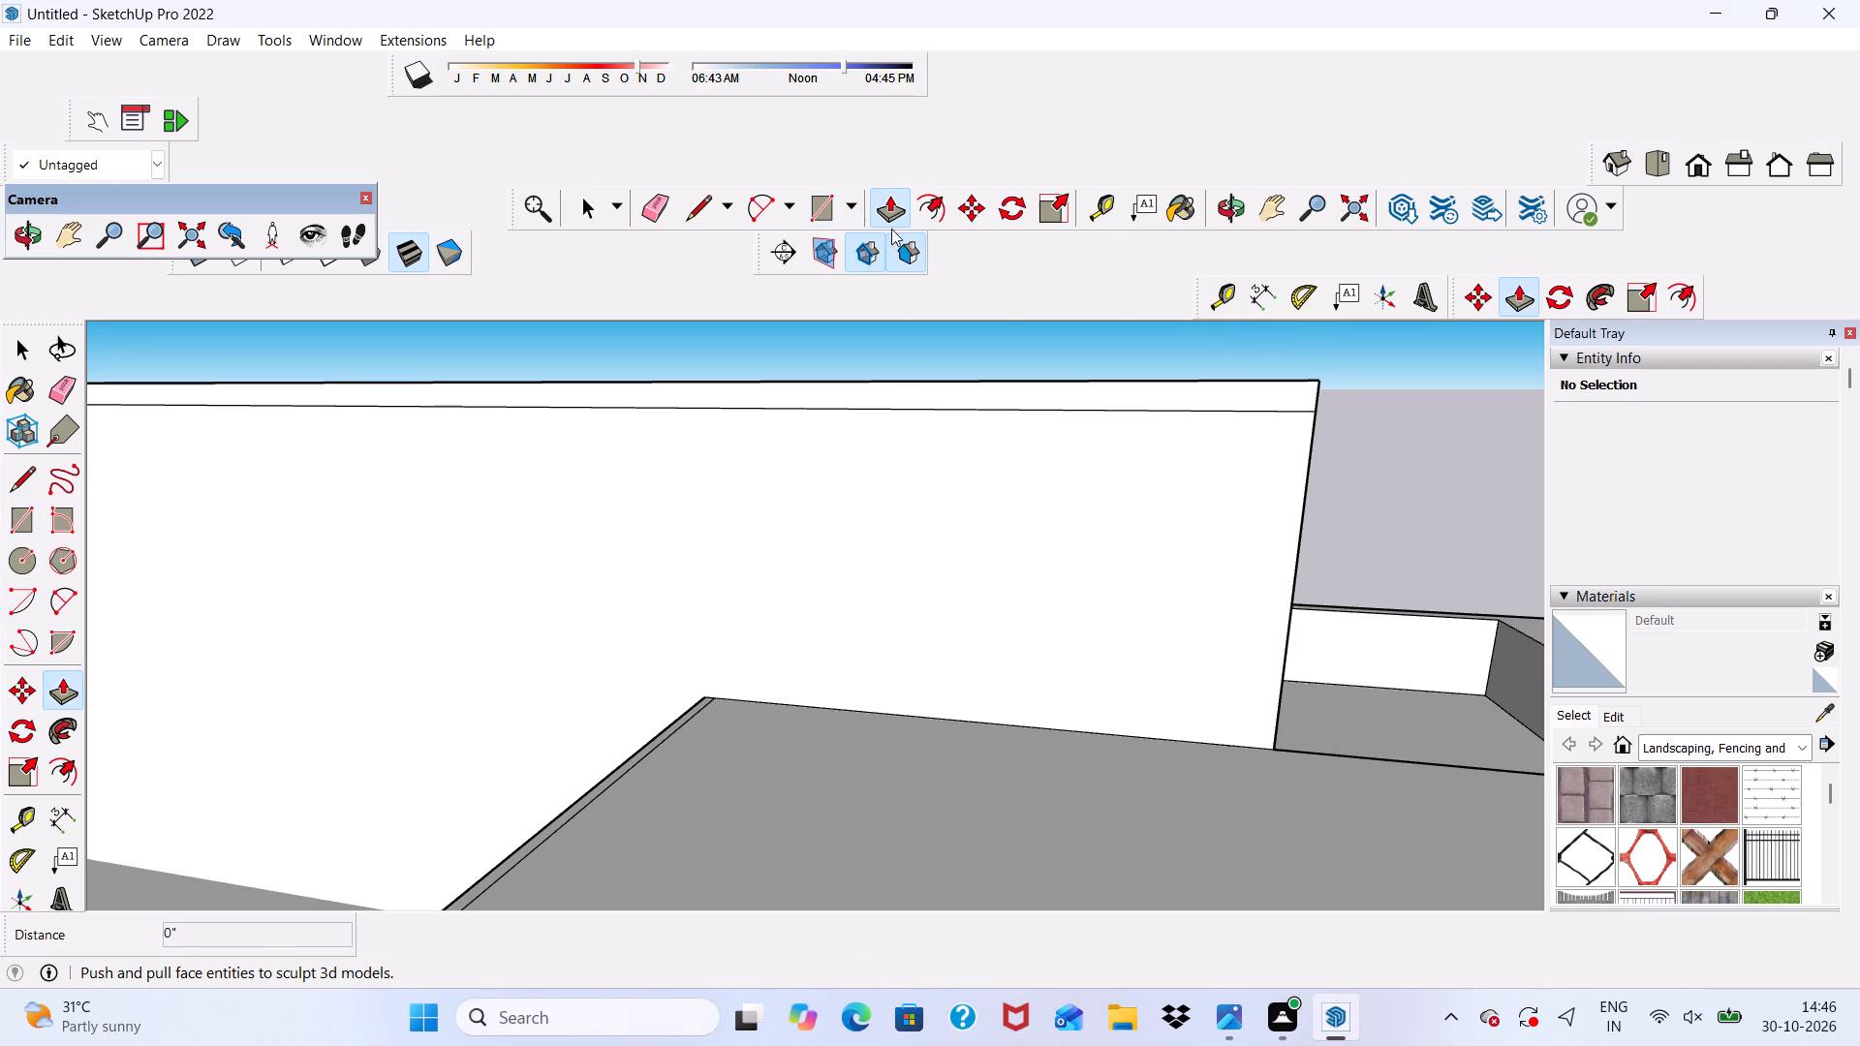
click(928, 389)
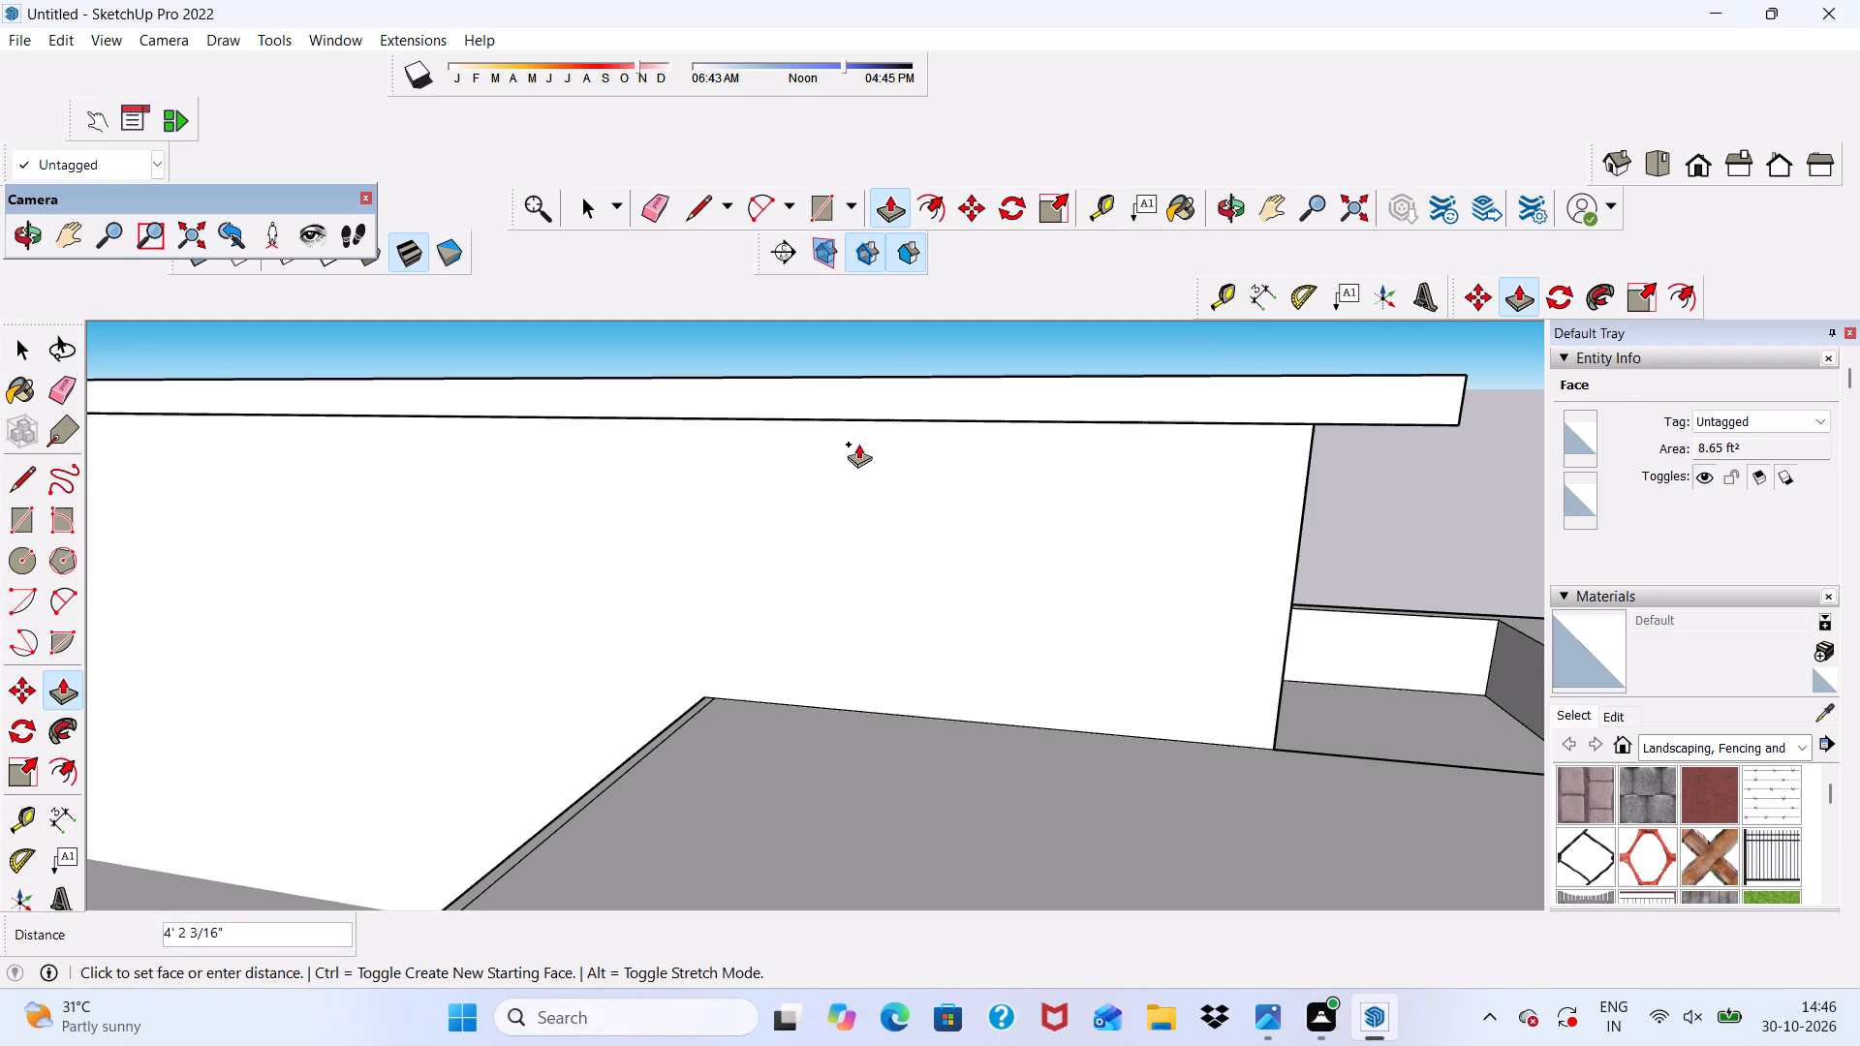
key(6)
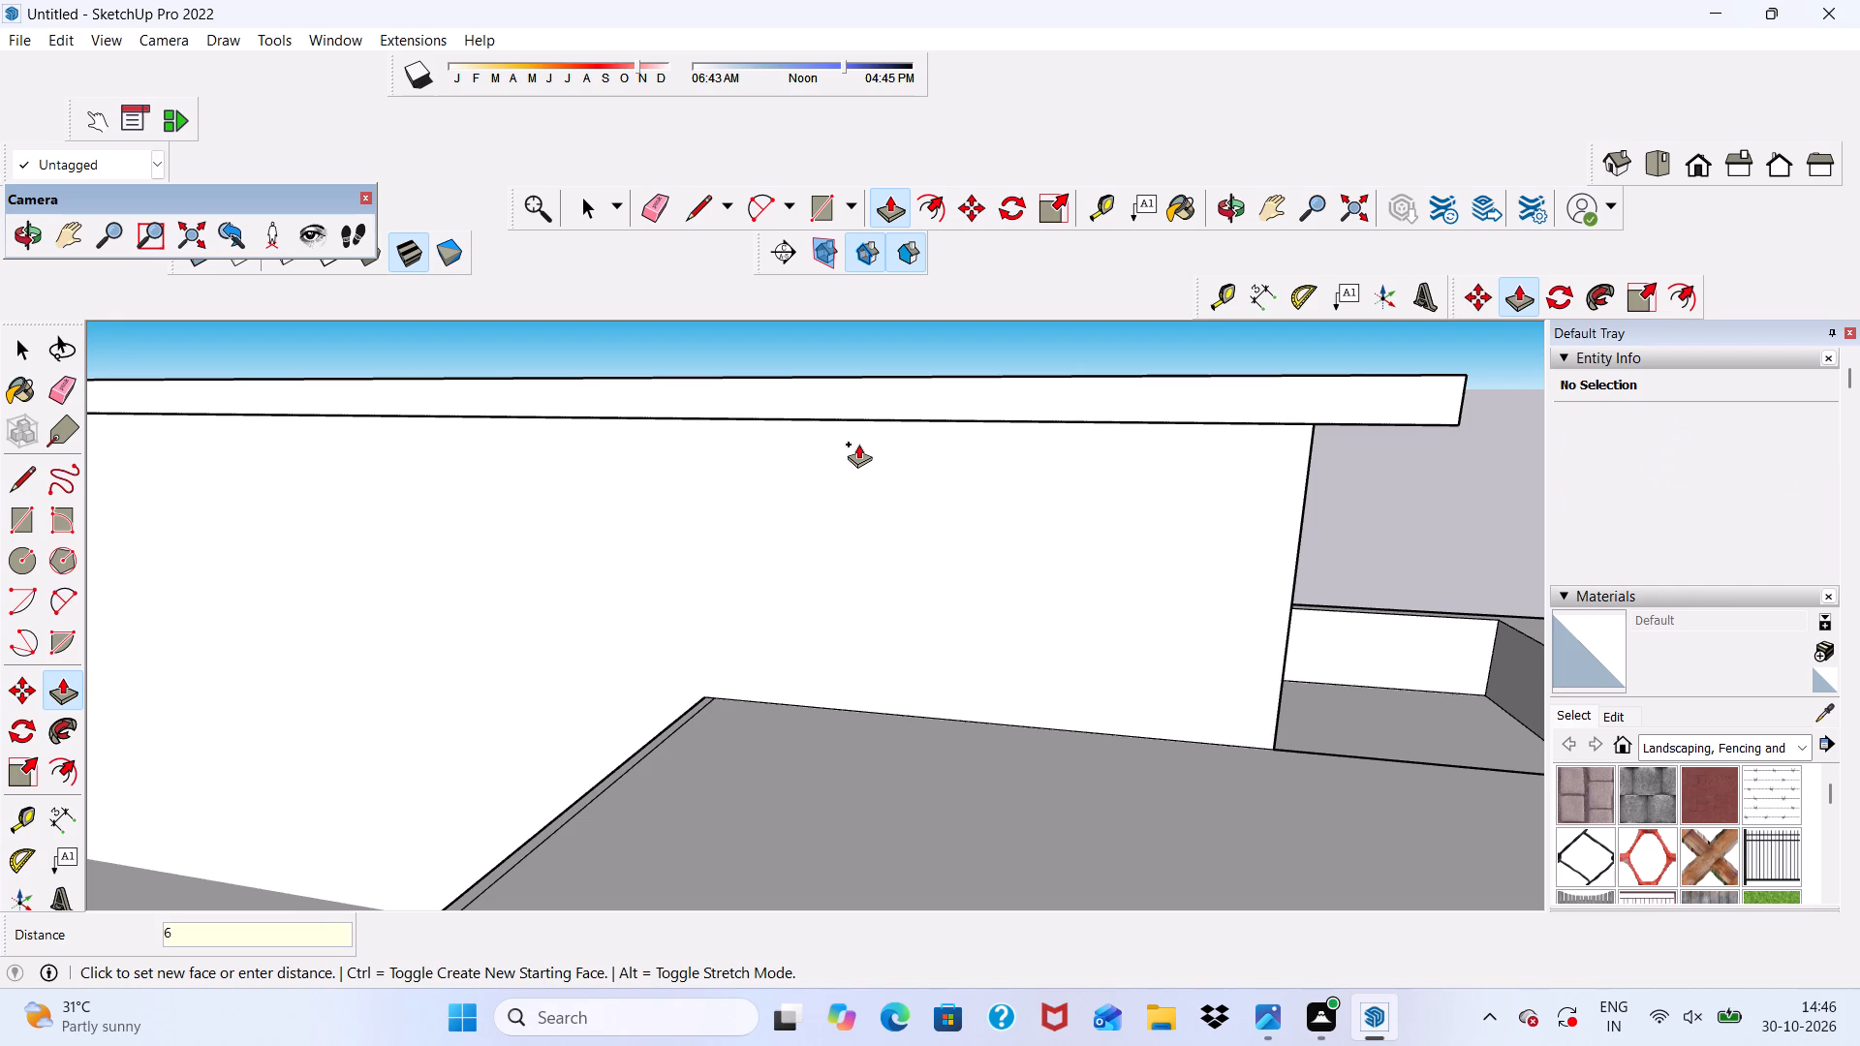
key(shift+quotedbl)
key(Return)
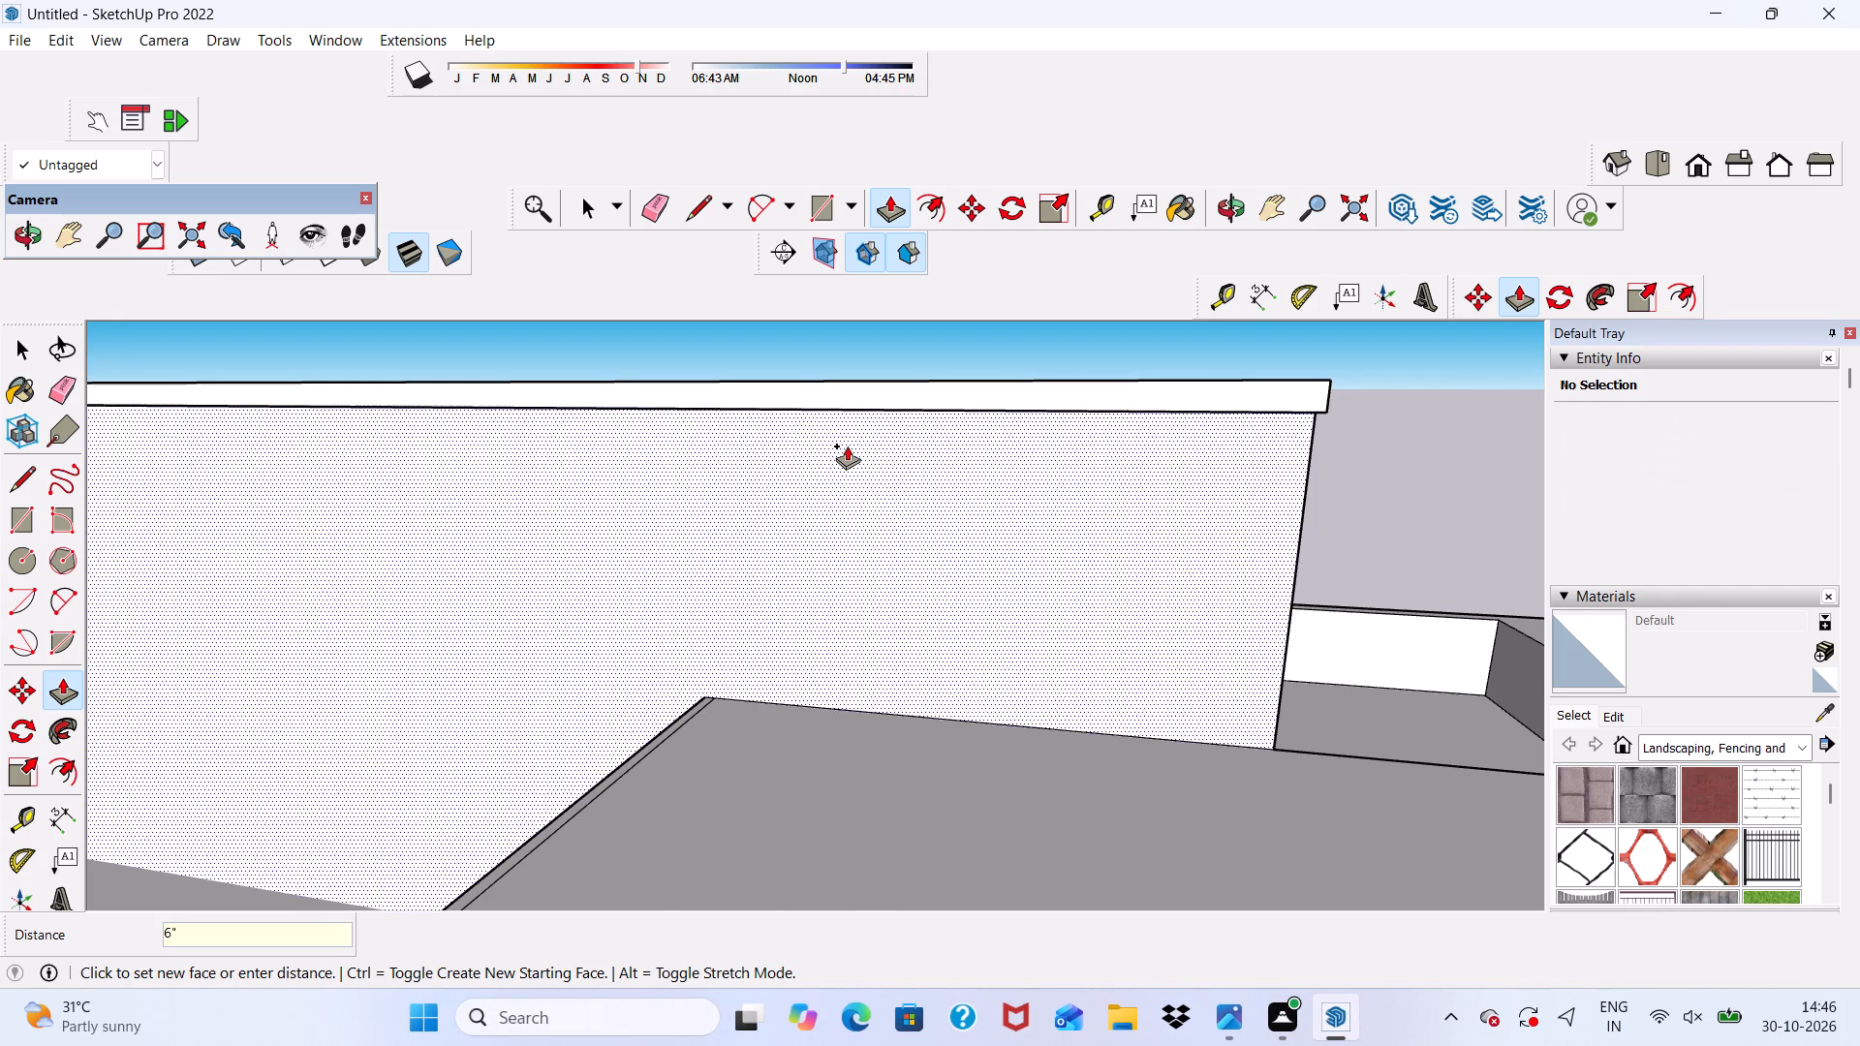
Push/Pull the roof band's end face nearest the door opening outward so it projects past the tall block's side wall.
scroll(847, 446, down, 7)
middle_drag(845, 476, 1364, 501)
scroll(1396, 481, down, 5)
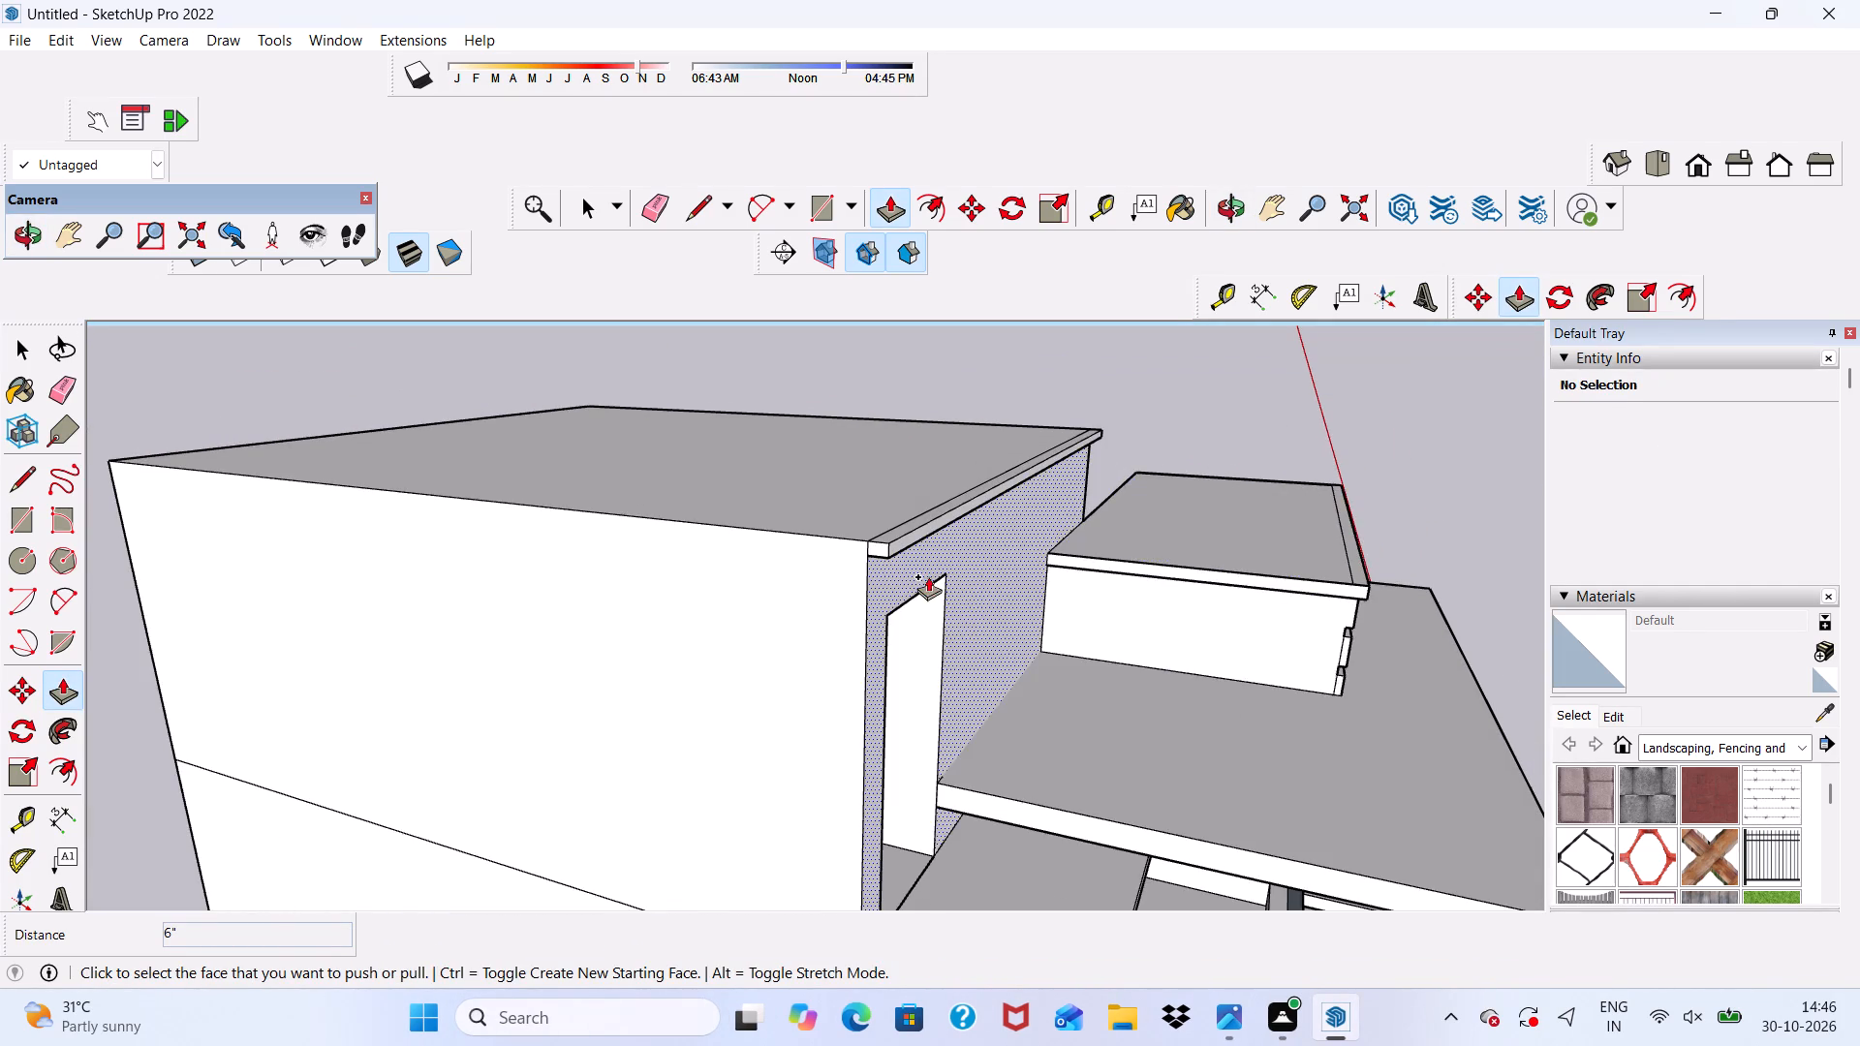
scroll(885, 564, up, 6)
middle_drag(880, 558, 974, 594)
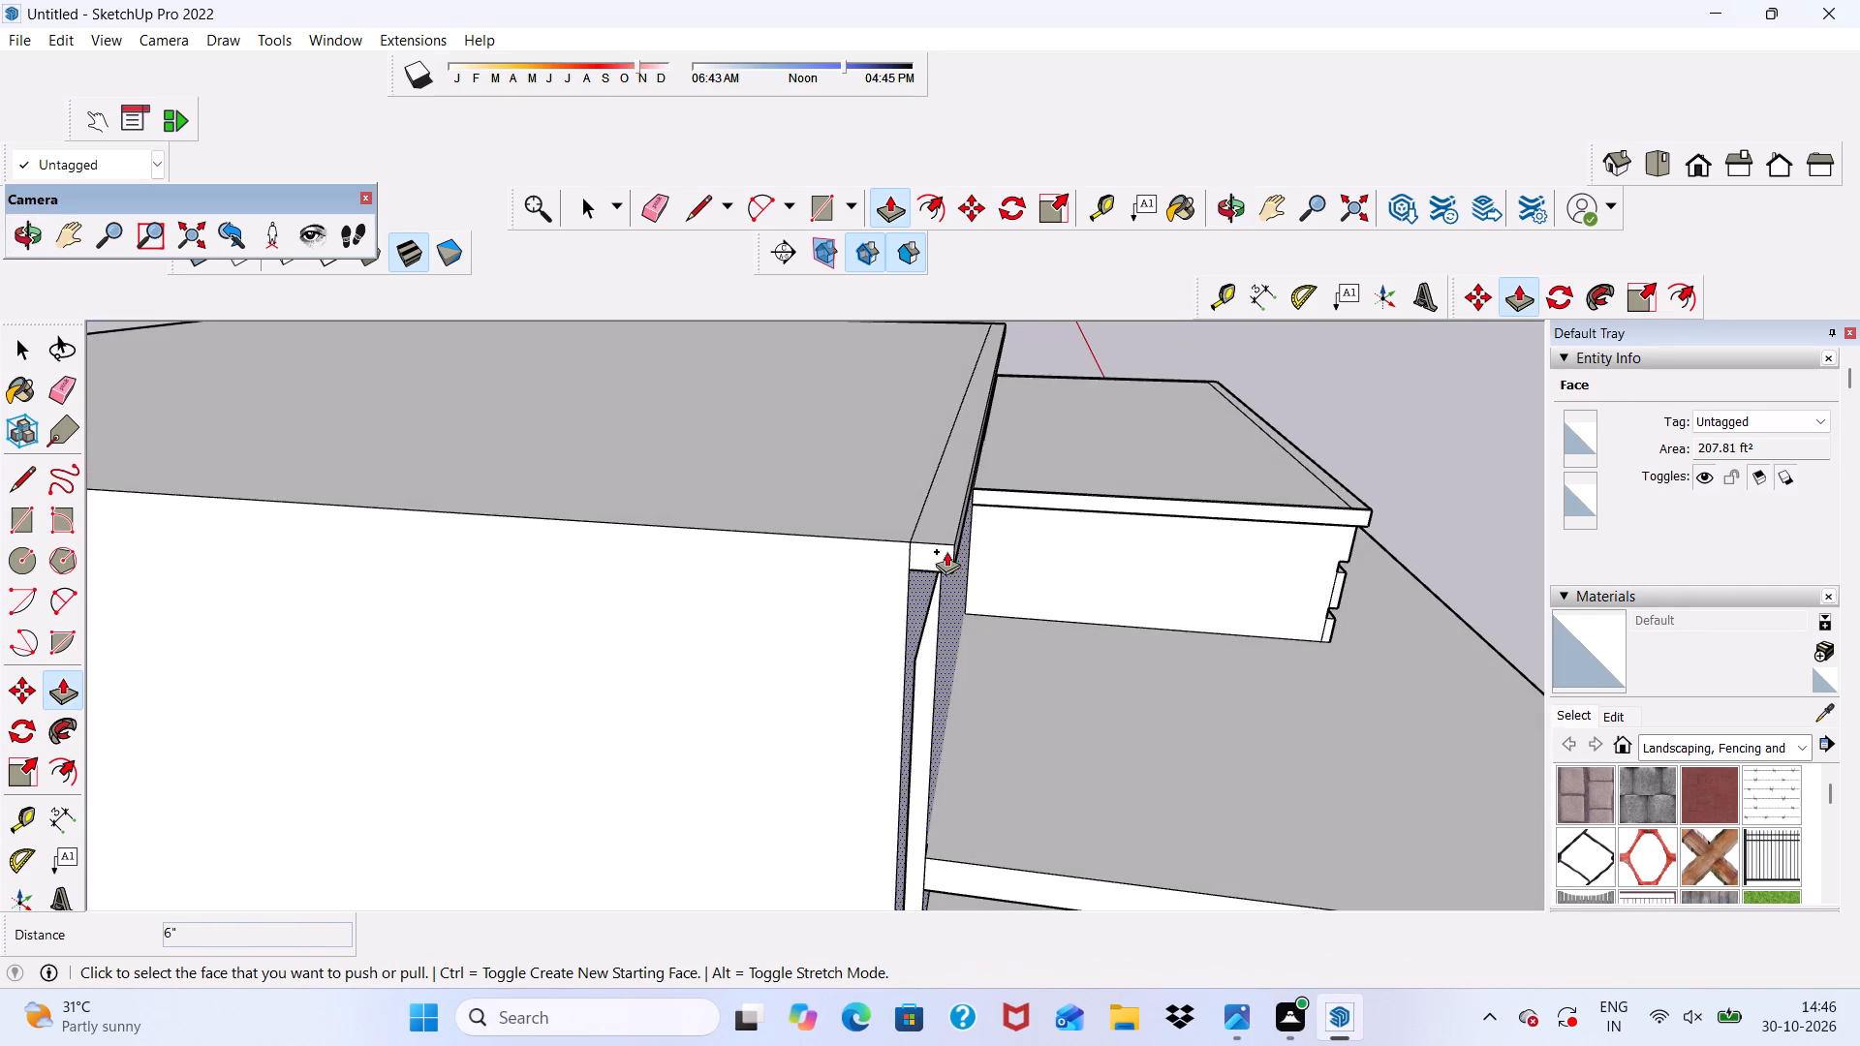
scroll(946, 550, up, 13)
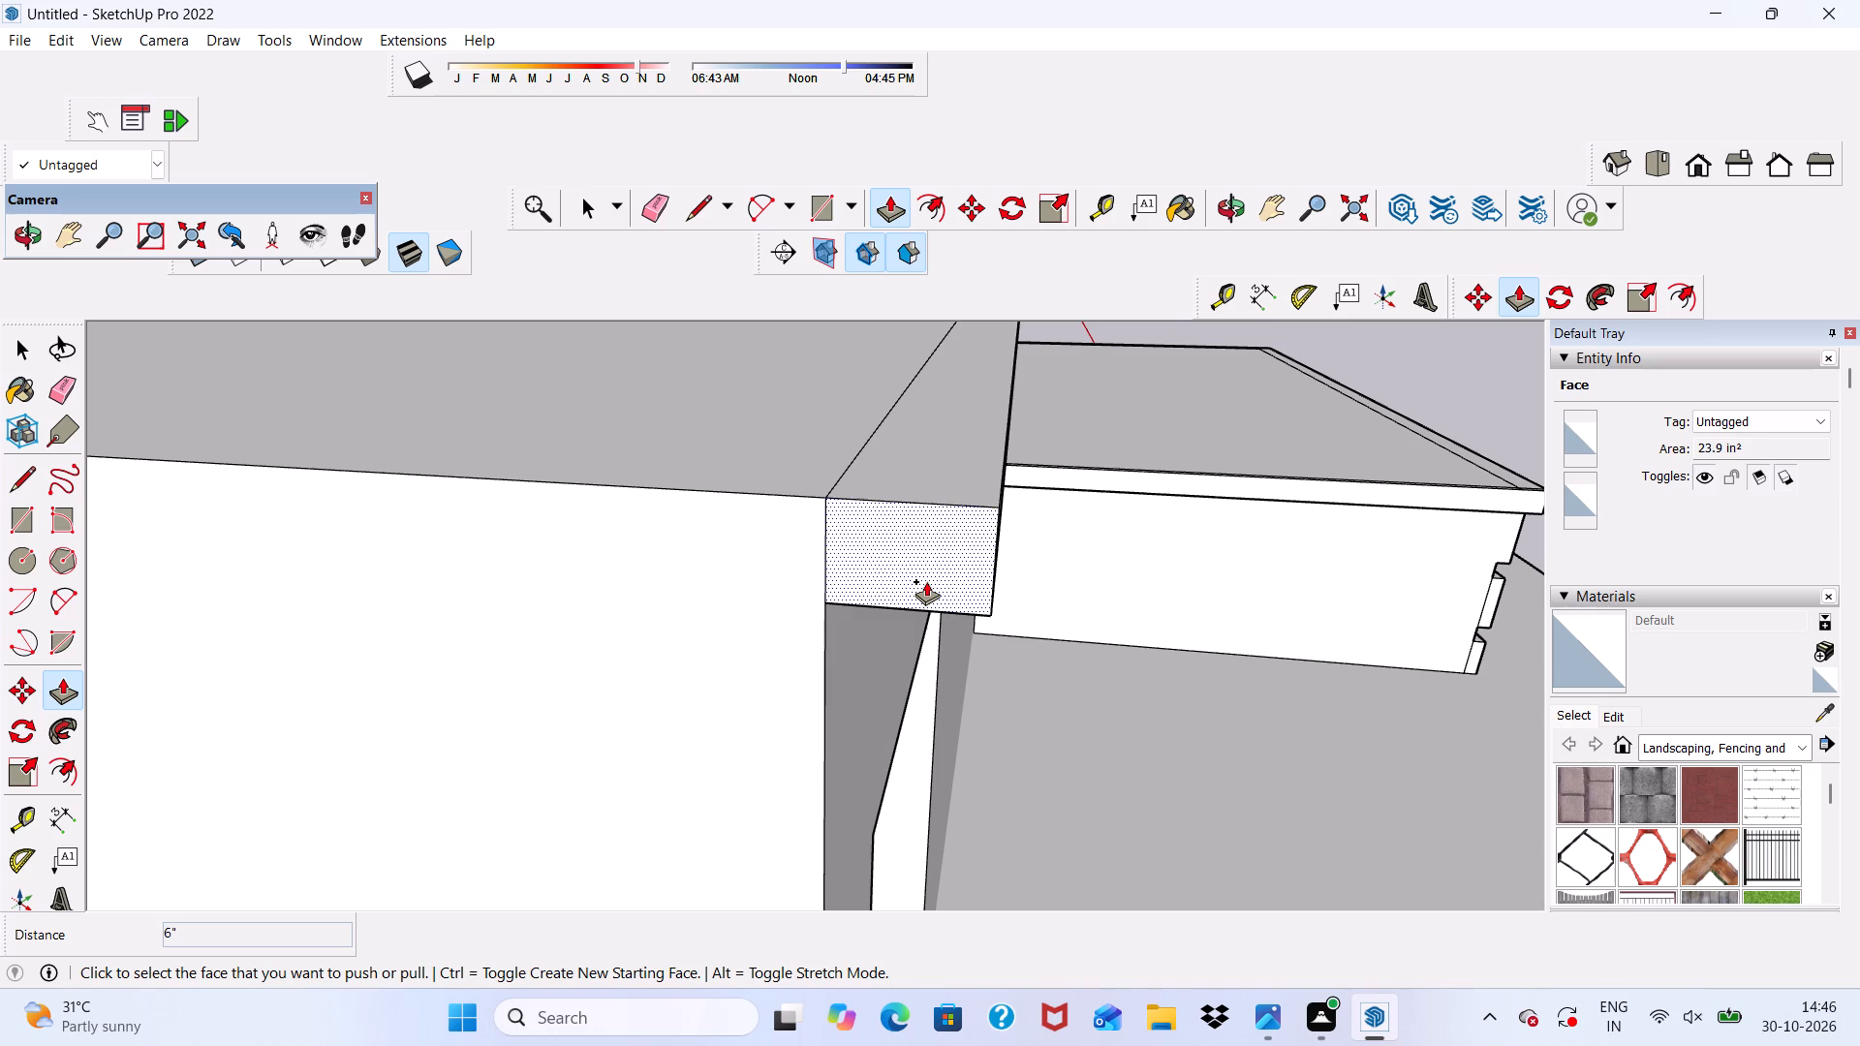
click(926, 581)
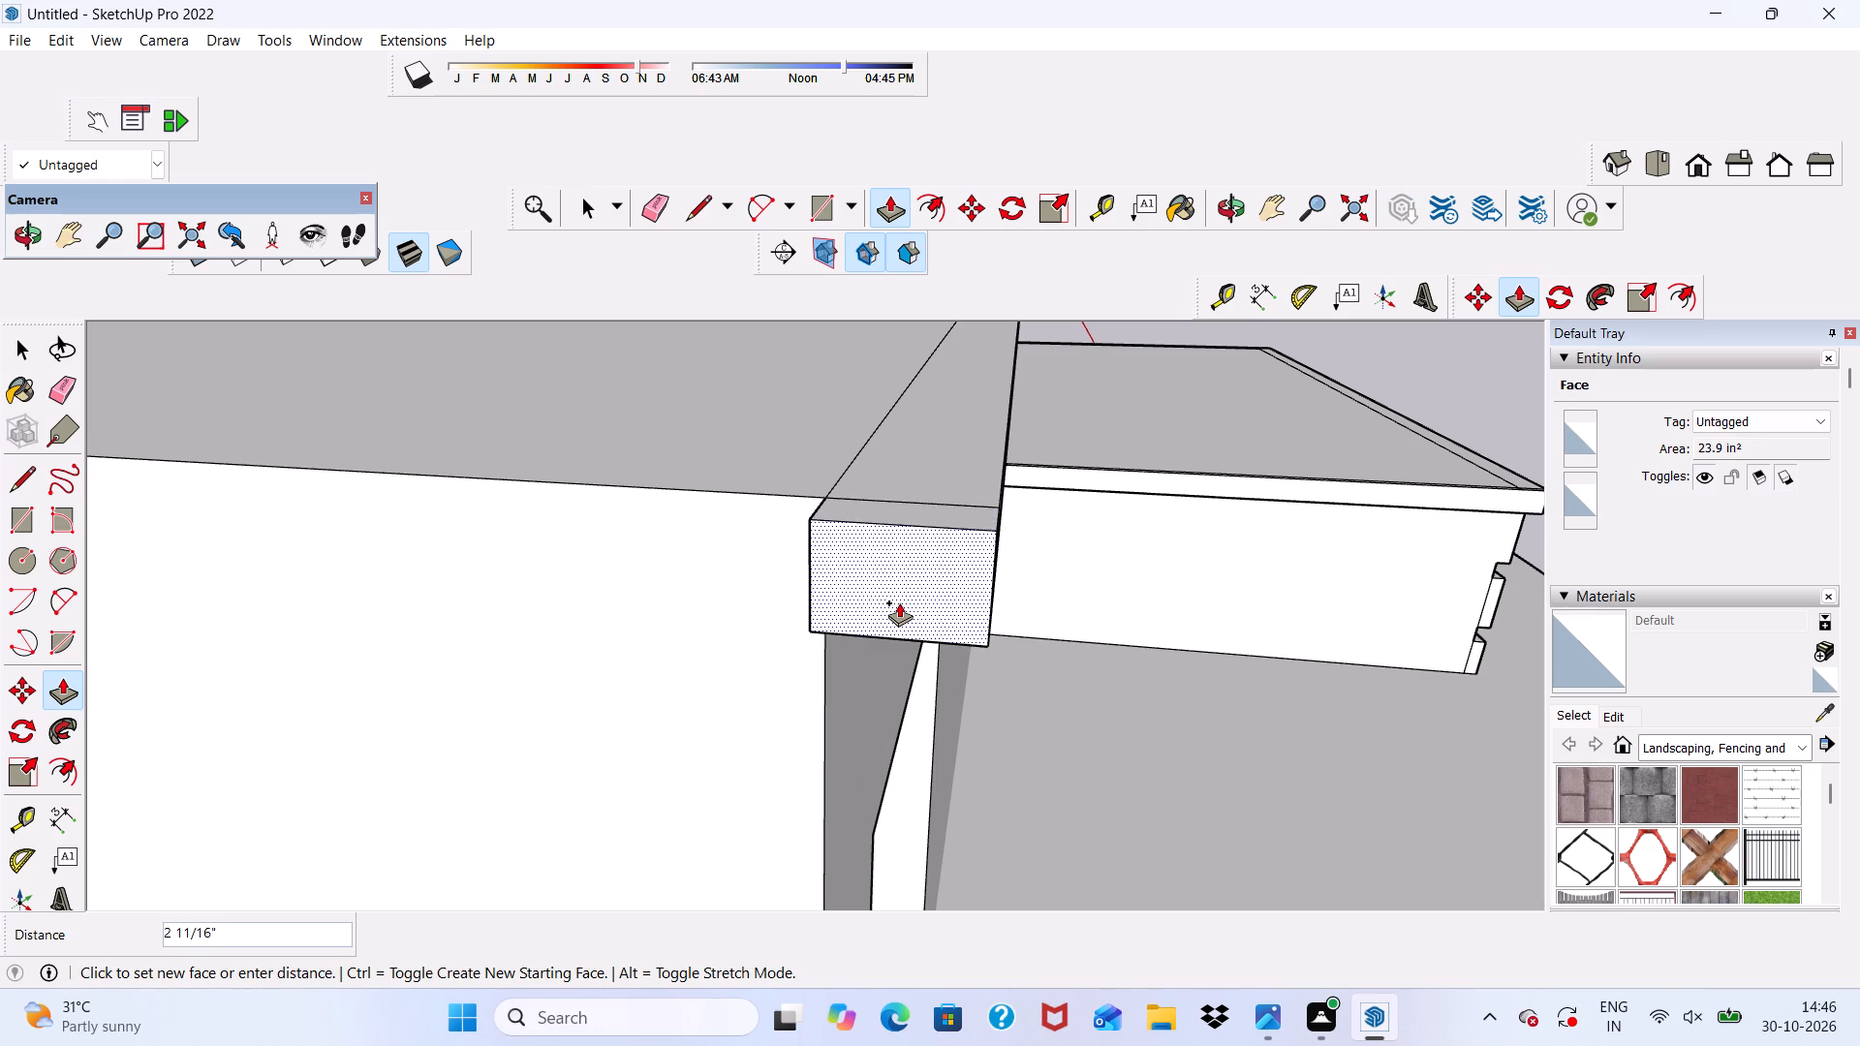
click(892, 610)
Push/Pull the inner face of that projecting band end 29' 1" along the top of the door-side wall.
scroll(885, 611, down, 4)
middle_drag(771, 642, 778, 638)
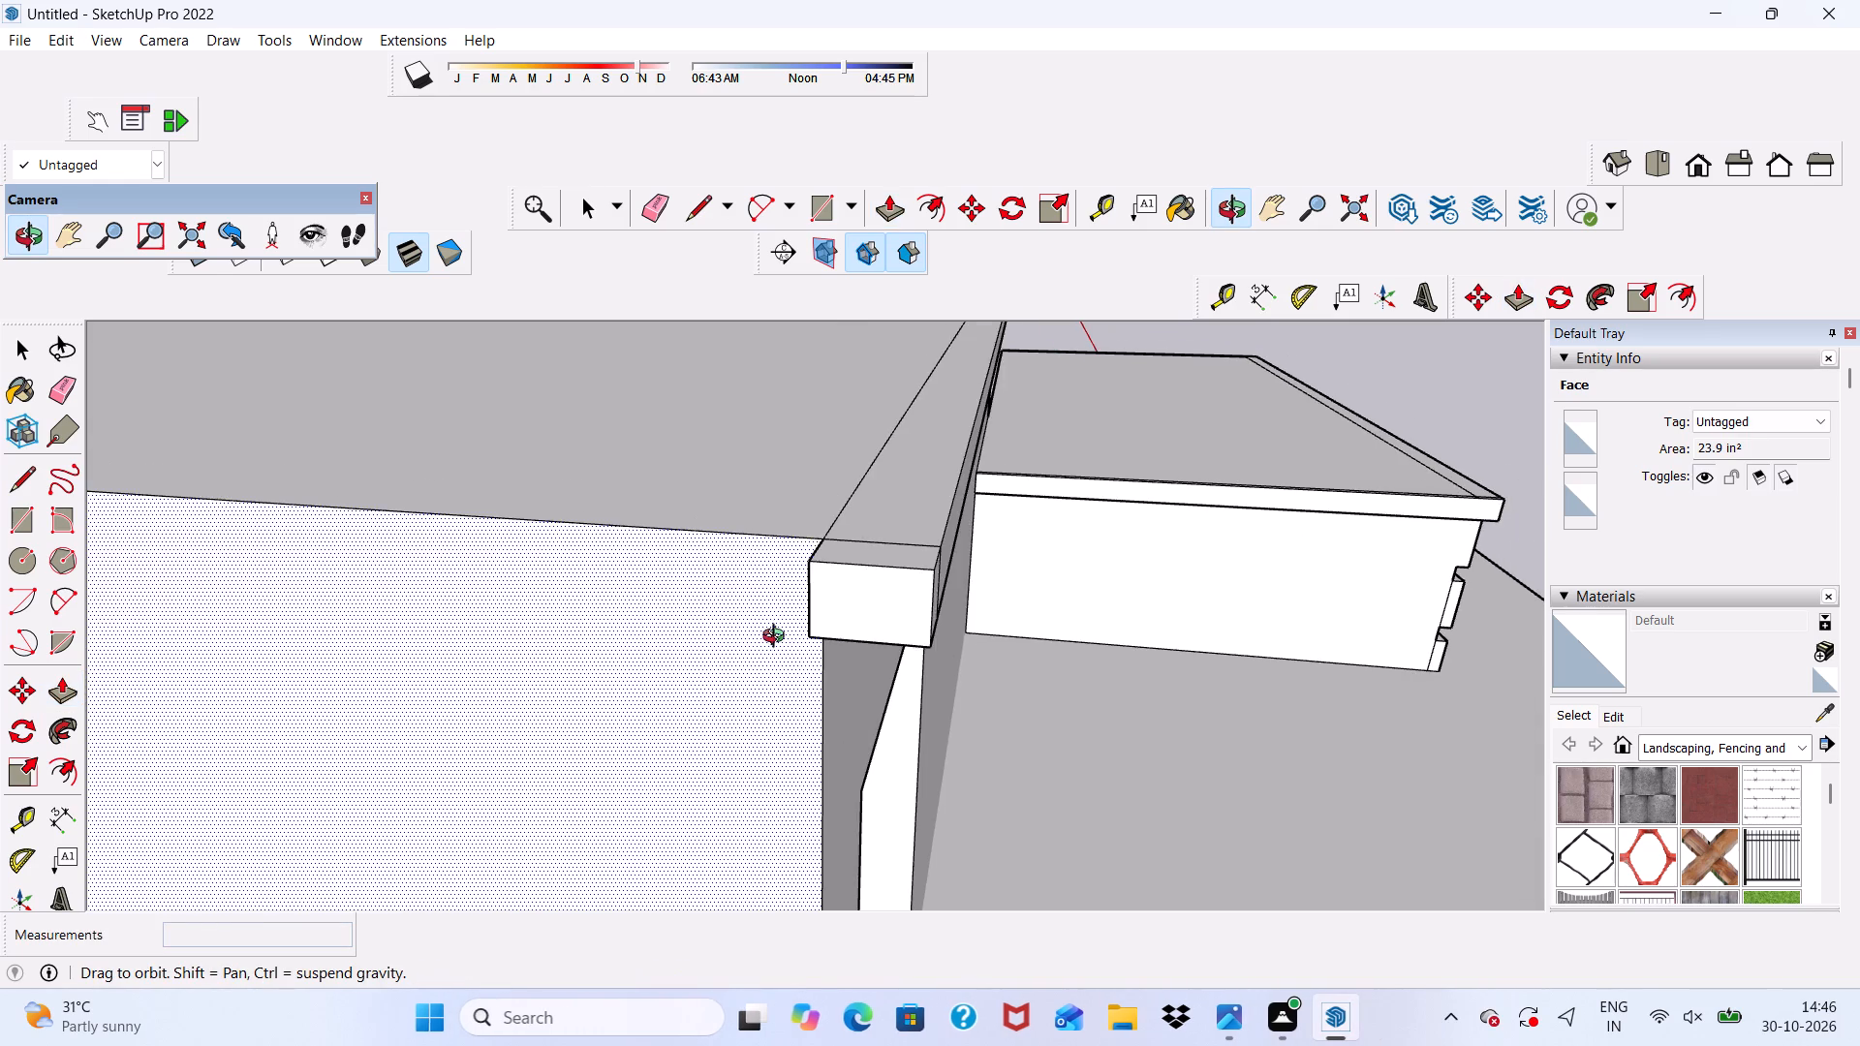
middle_drag(778, 638, 1095, 609)
click(910, 563)
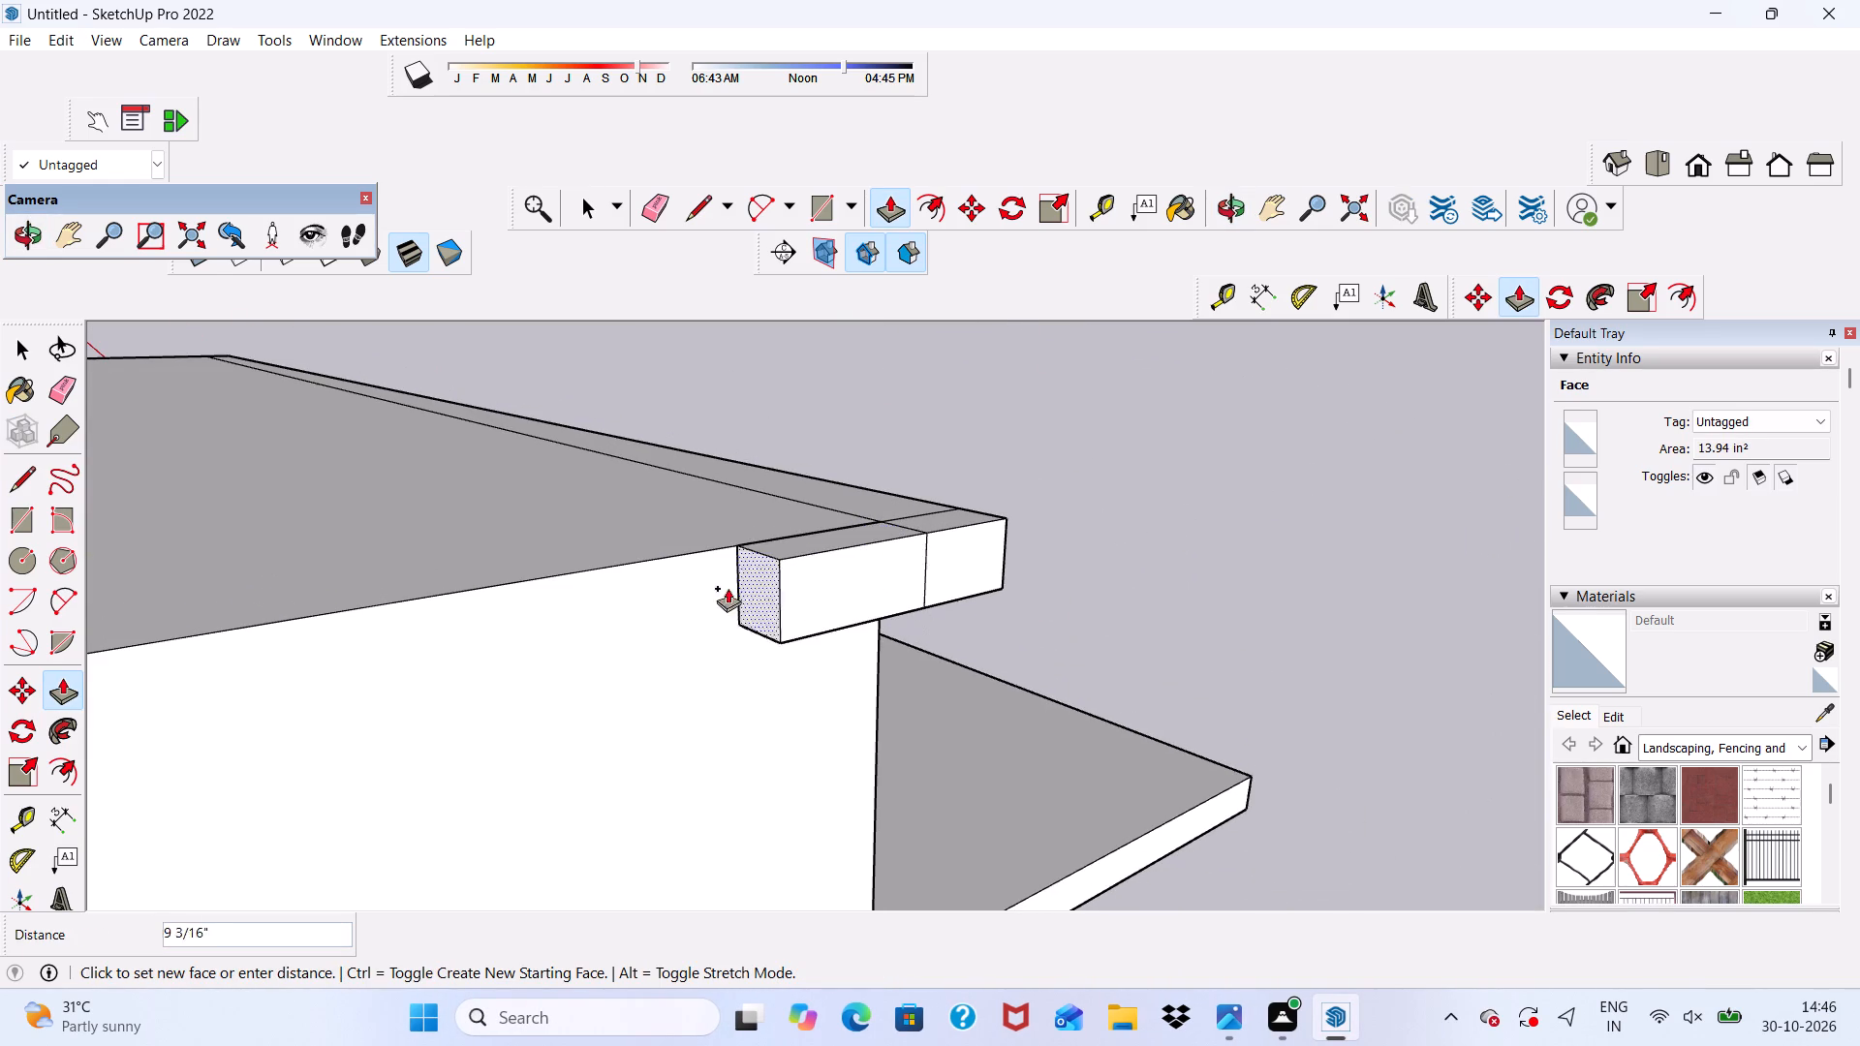
scroll(710, 588, down, 19)
scroll(812, 580, down, 5)
scroll(731, 584, down, 5)
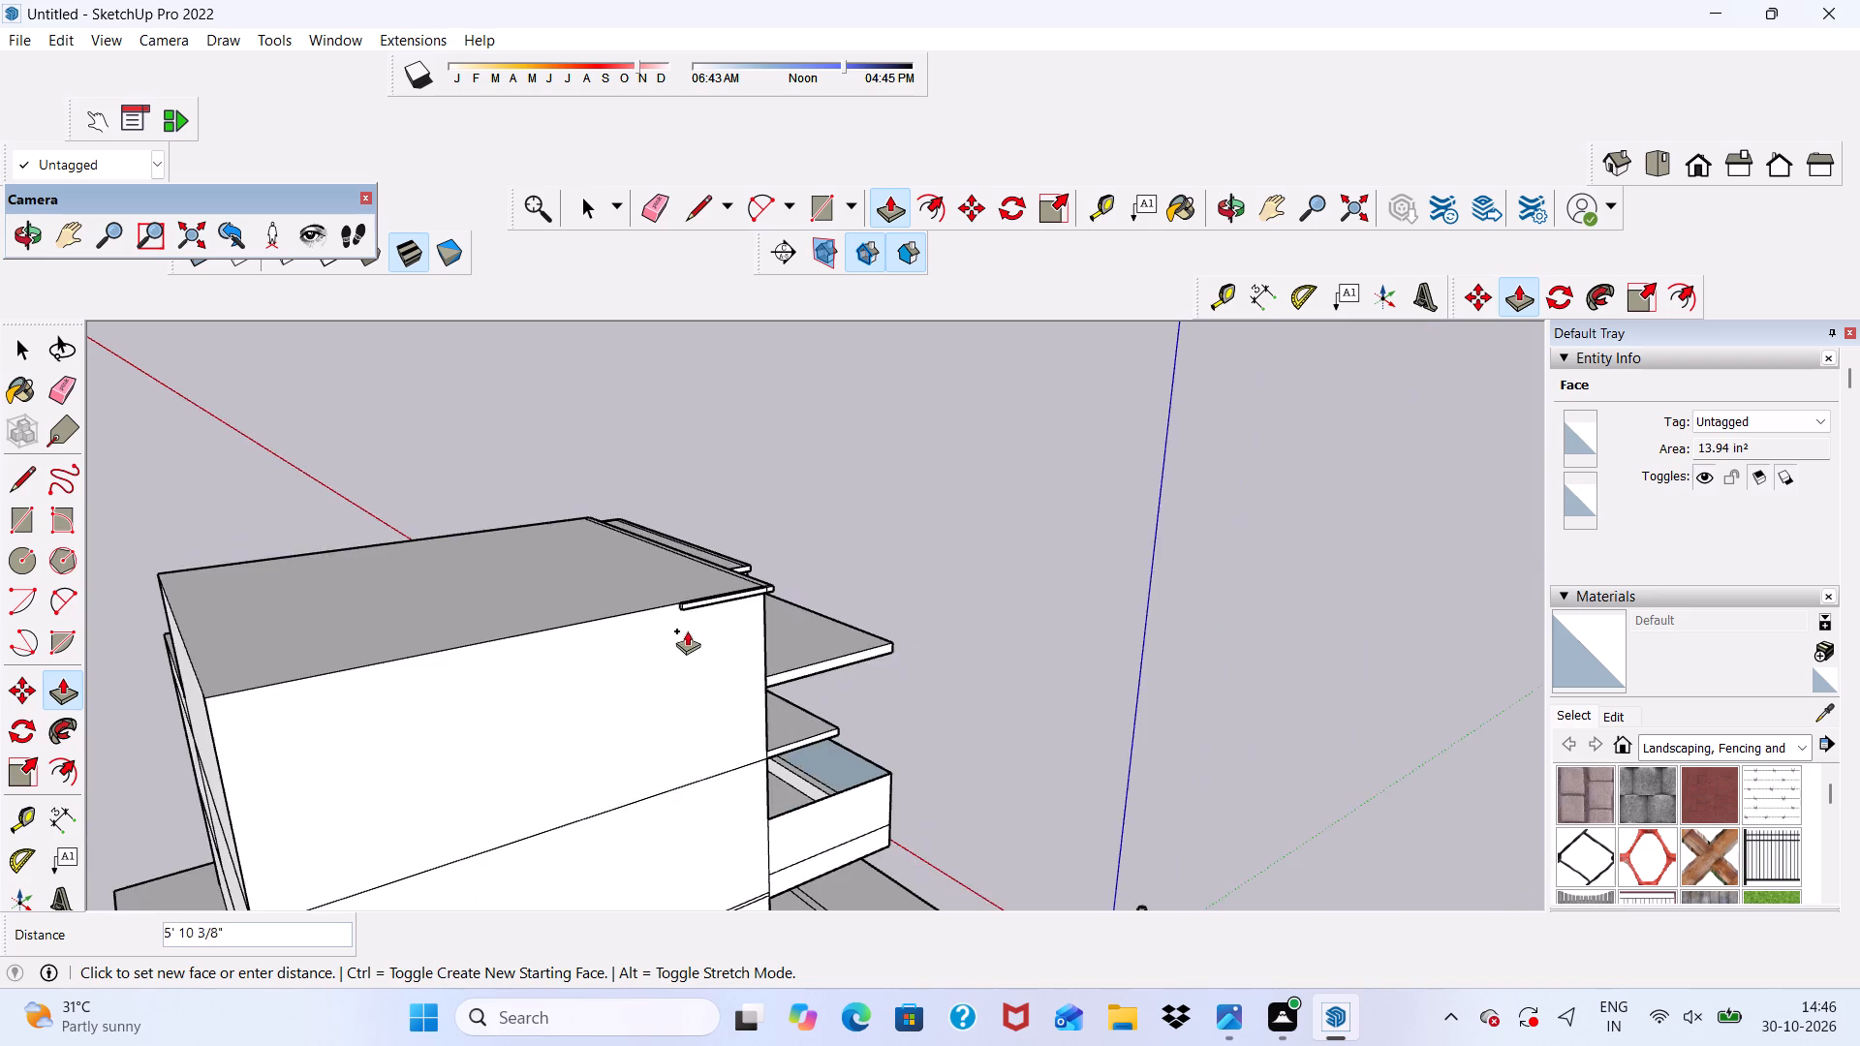
scroll(667, 566, down, 6)
scroll(514, 665, up, 13)
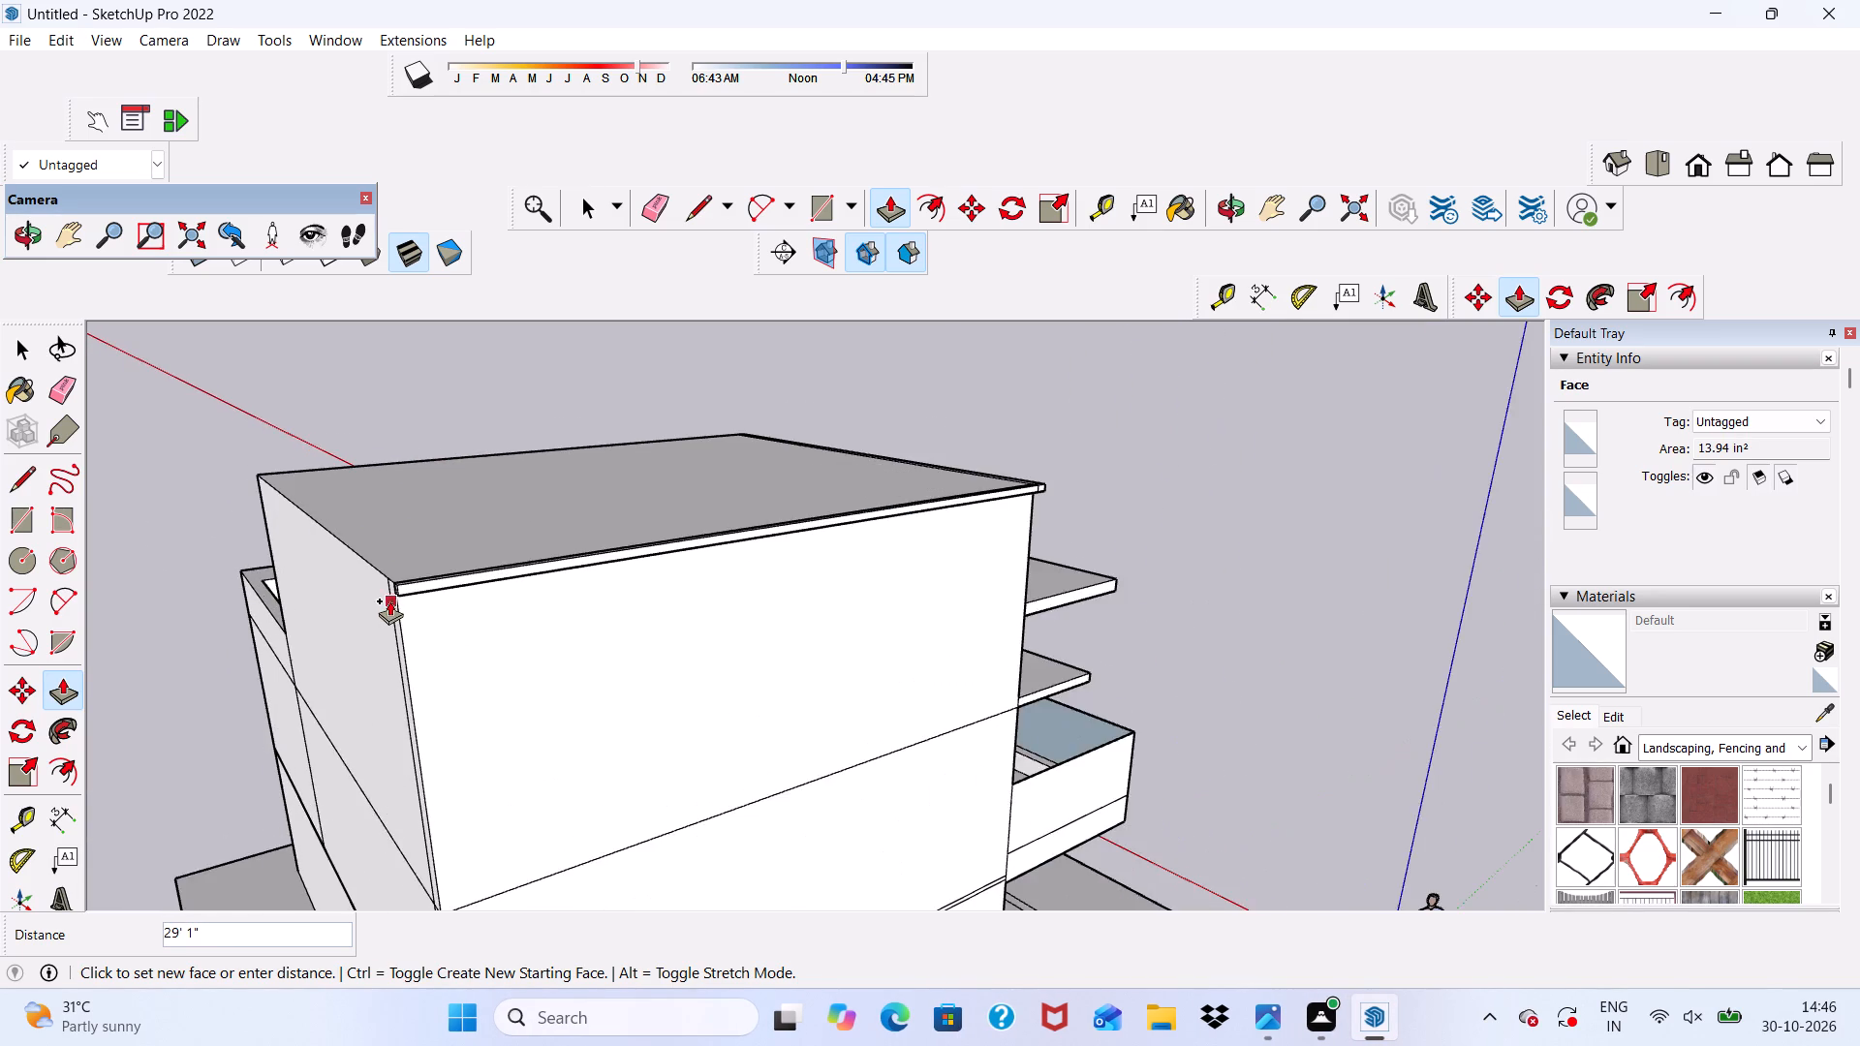
scroll(389, 600, up, 2)
click(407, 649)
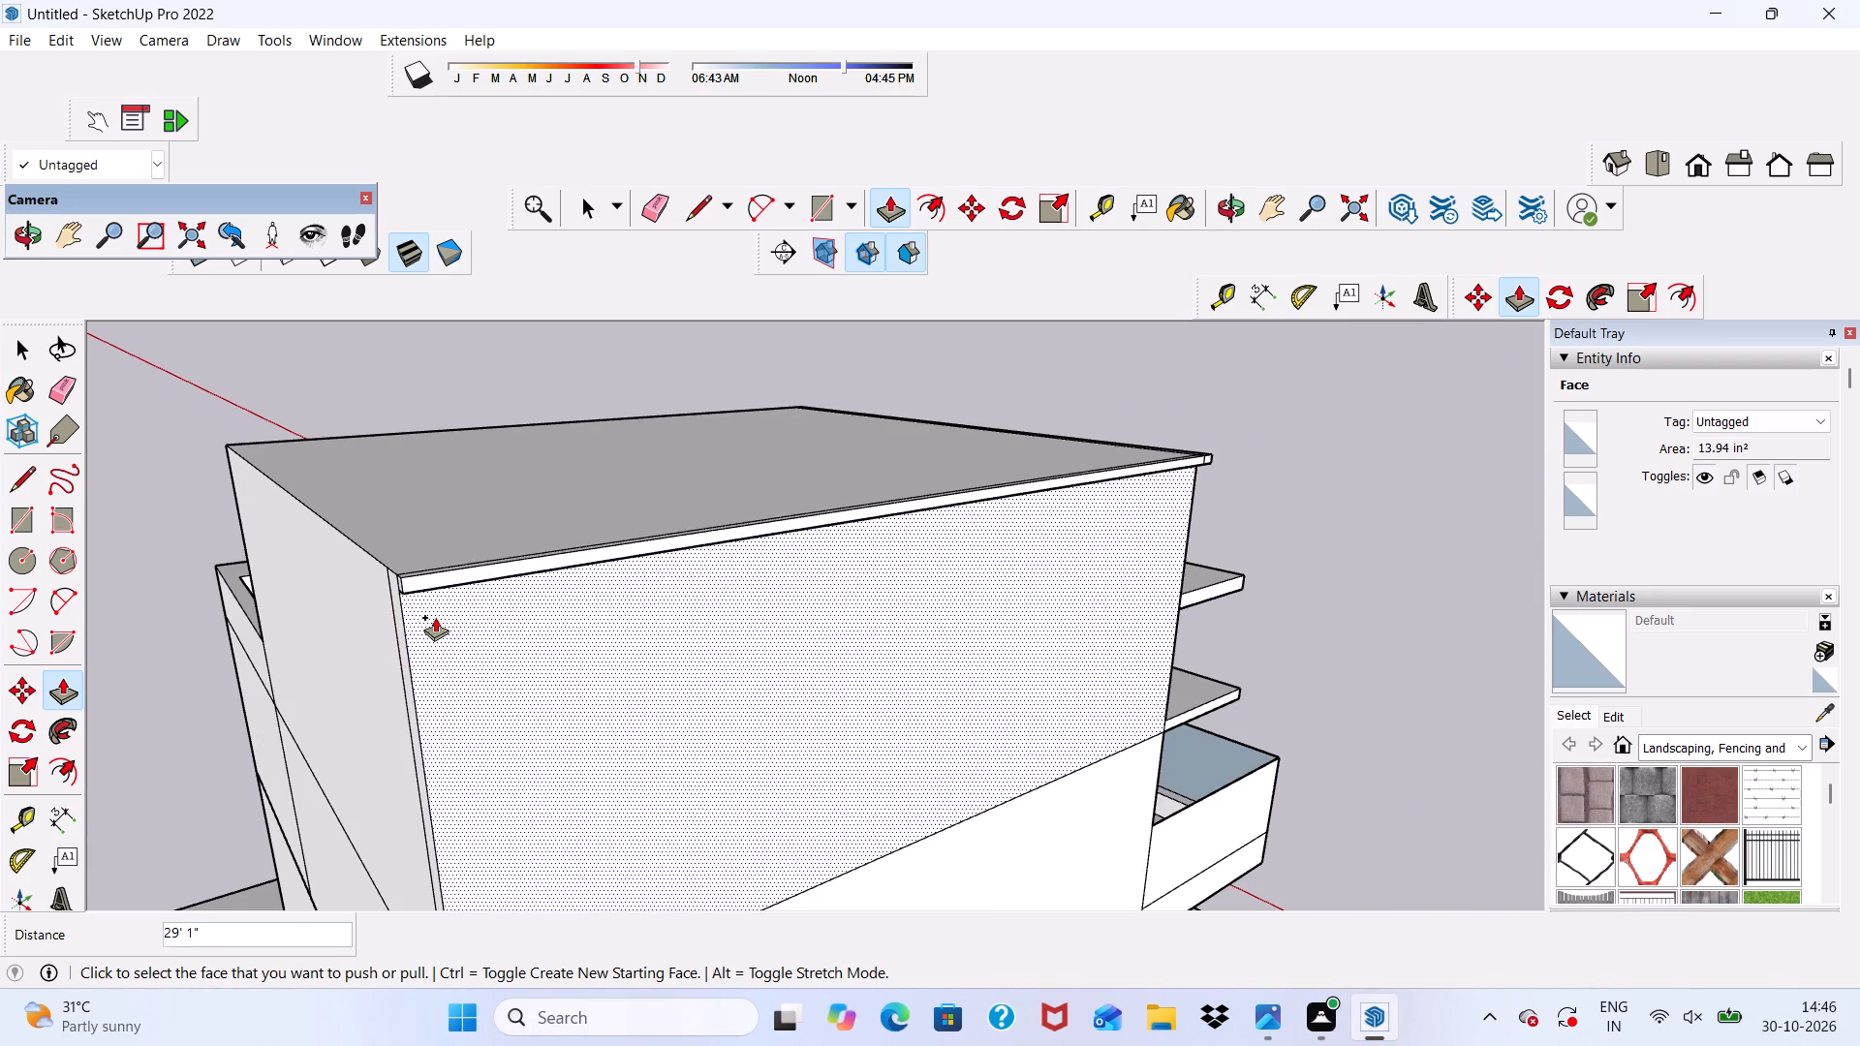
Push/Pull the band's opposite end face, on the terrace side, outward 4 5/16" past the side wall.
scroll(441, 616, down, 6)
middle_drag(627, 688, 0, 684)
scroll(789, 567, up, 4)
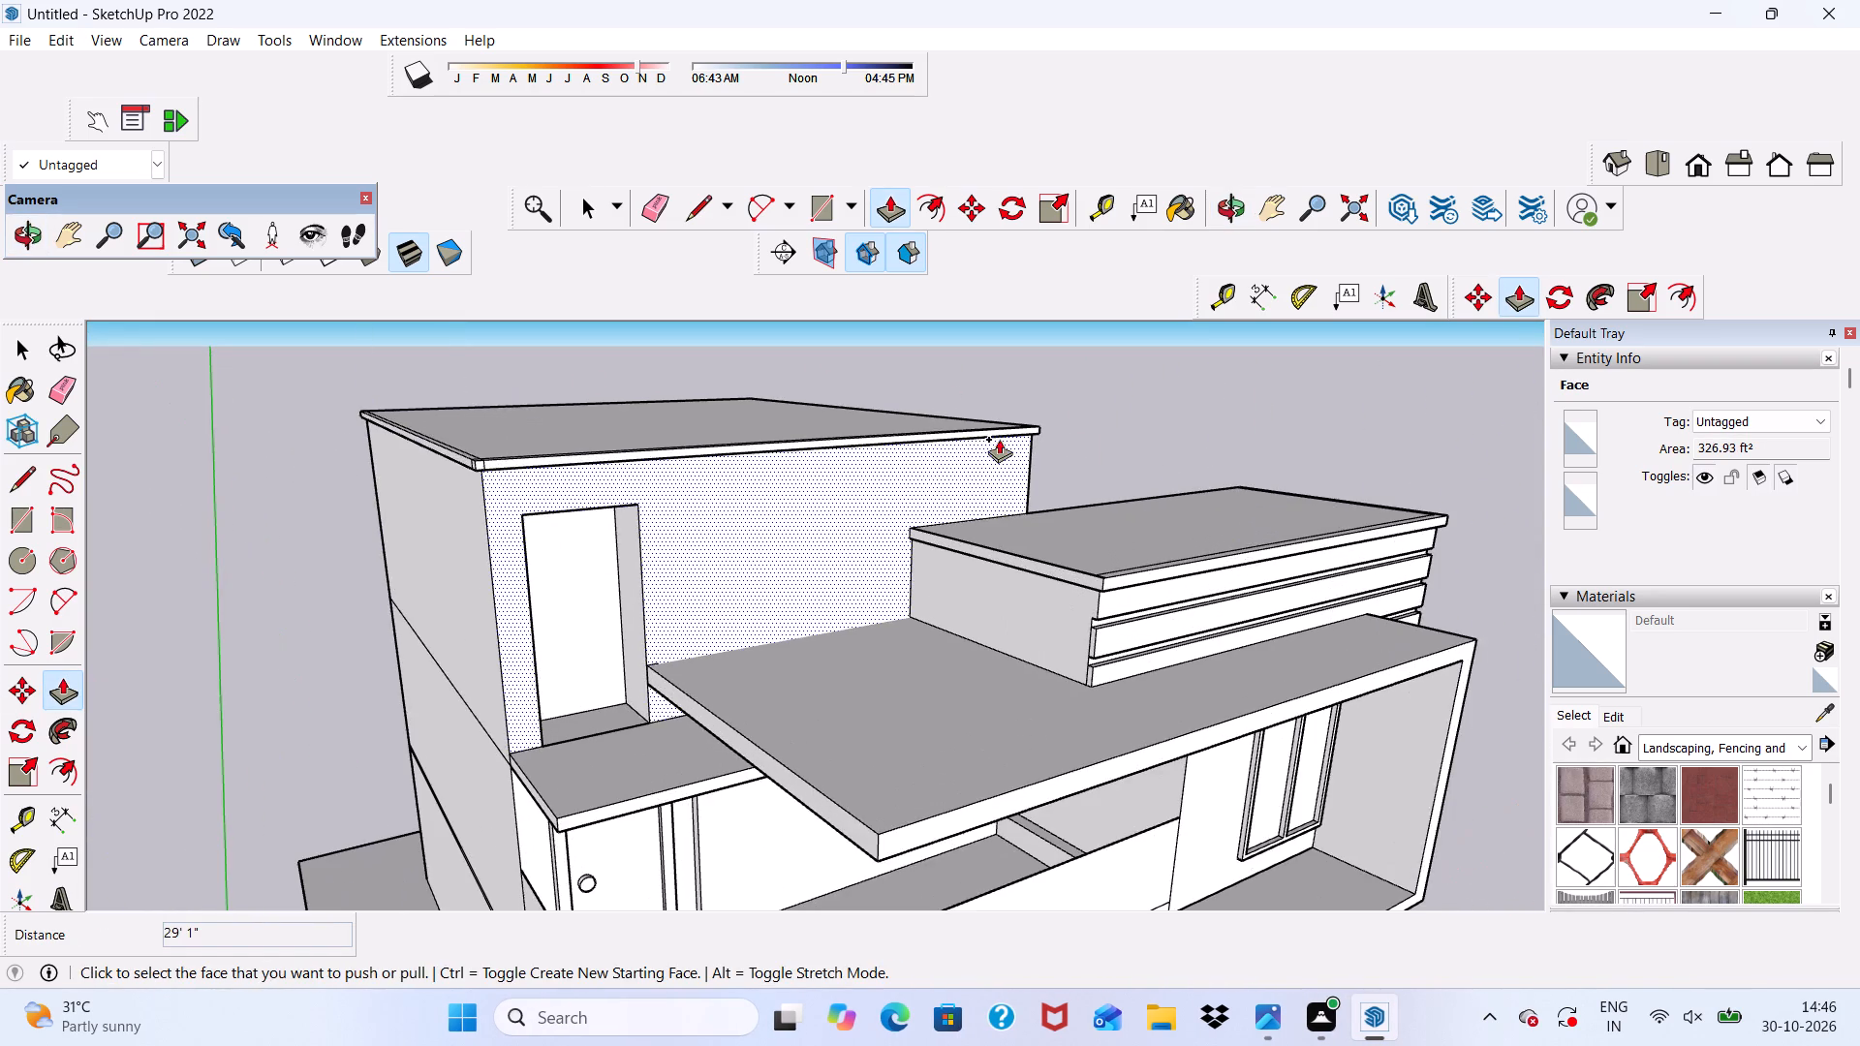
middle_drag(1003, 450, 358, 504)
scroll(801, 484, up, 5)
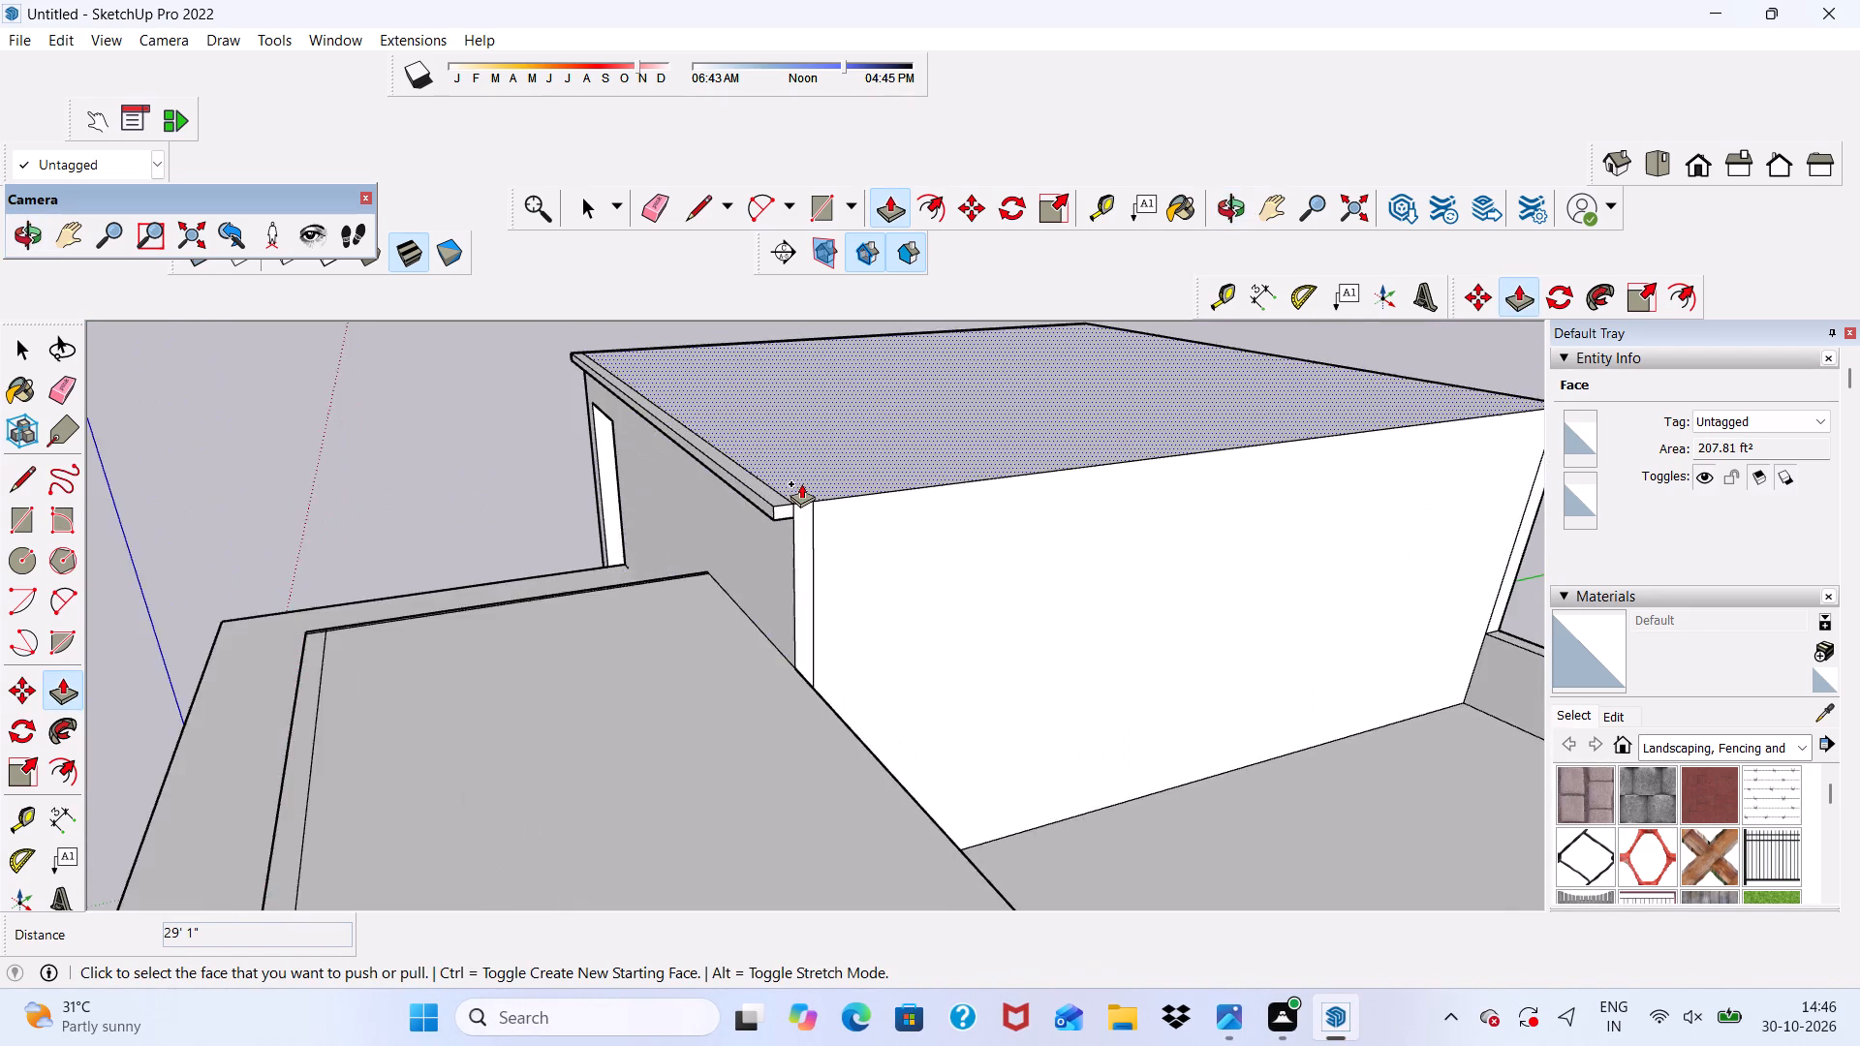
scroll(801, 483, up, 5)
click(773, 523)
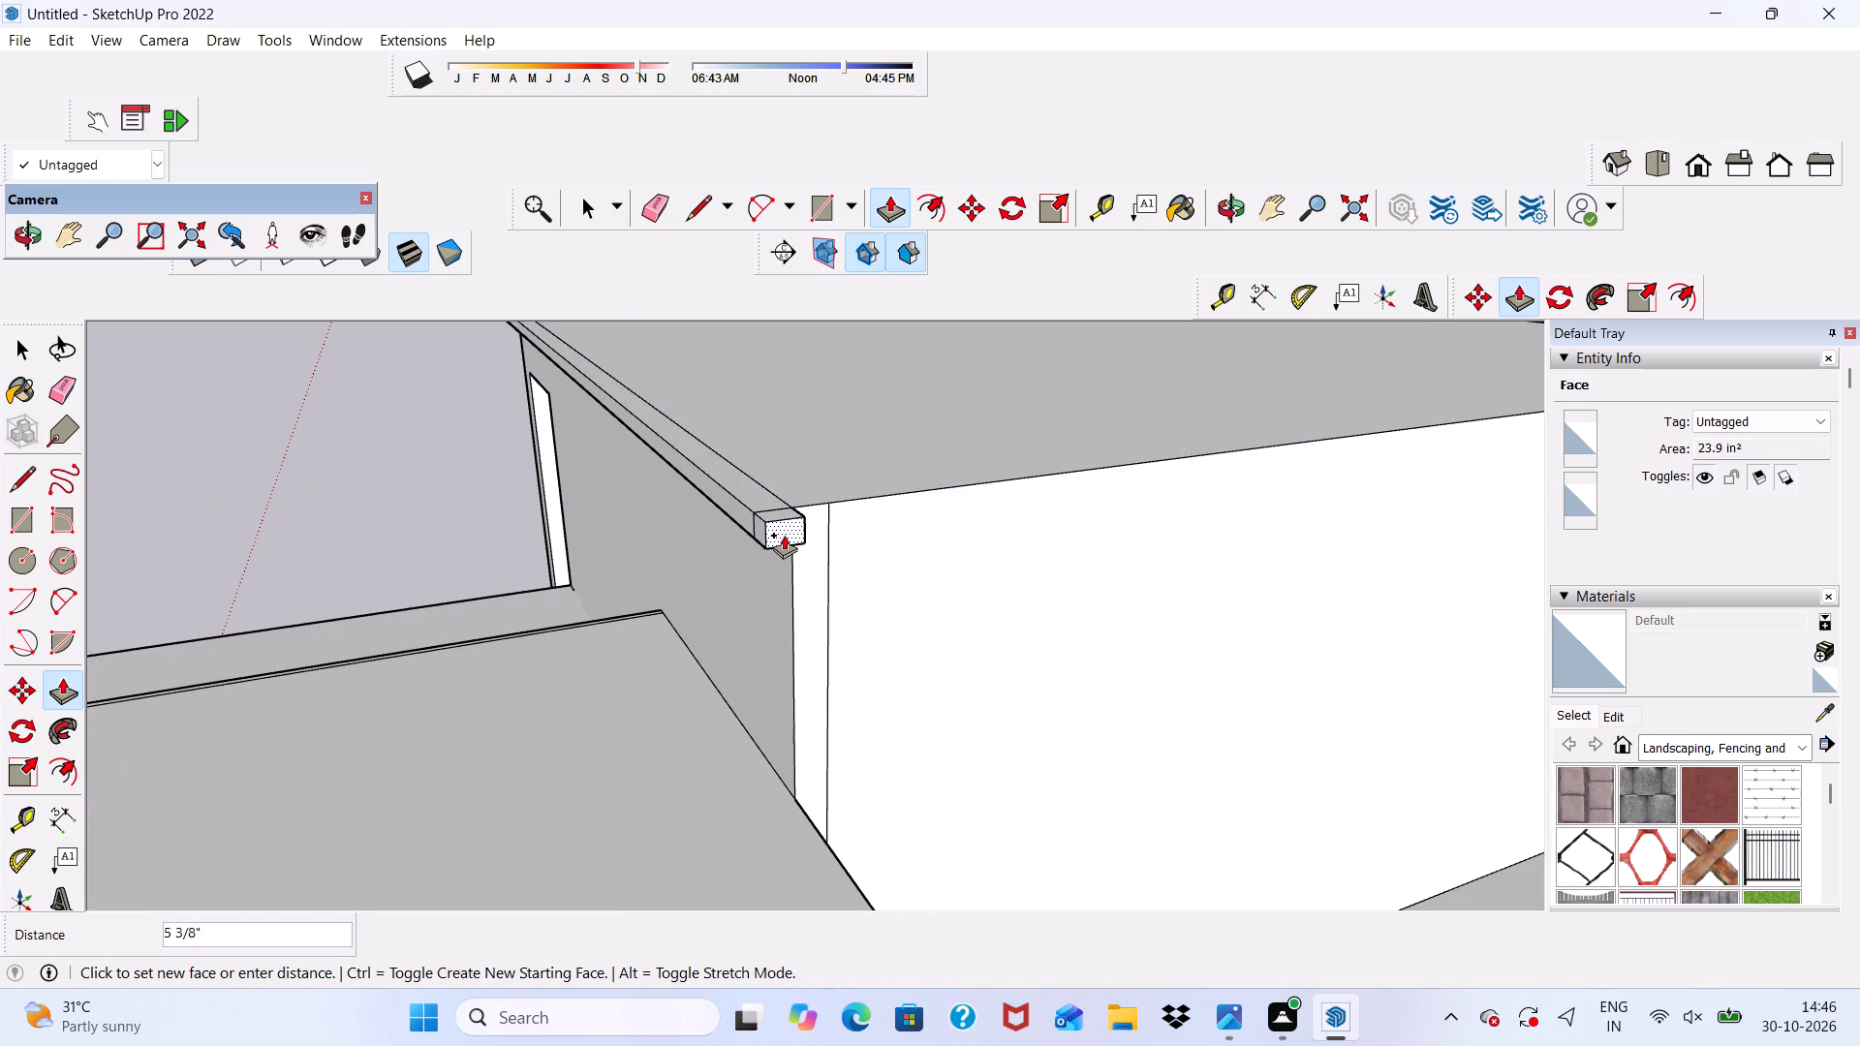
click(784, 532)
Push/Pull the inner face of the terrace-side band end 29' 1" along the full top of that side wall.
scroll(1040, 595, down, 1)
middle_drag(1104, 607, 725, 628)
scroll(676, 509, up, 4)
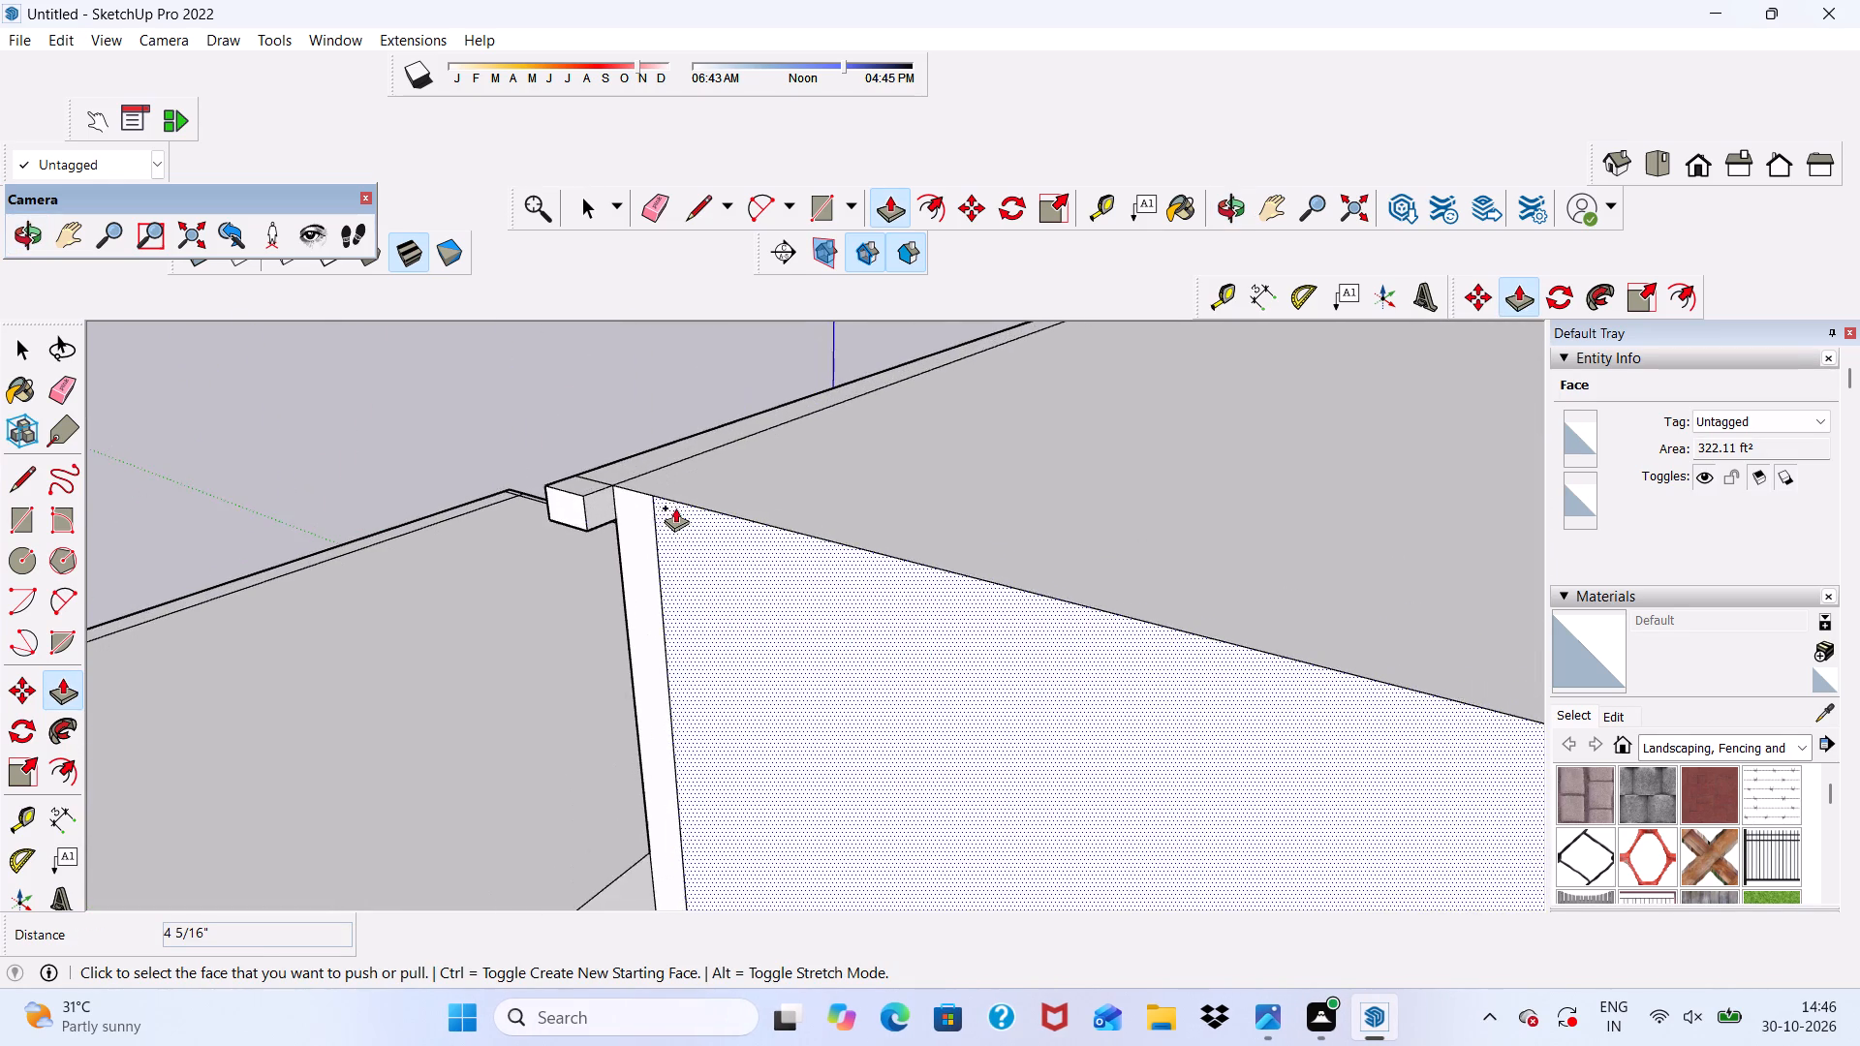
scroll(675, 508, up, 6)
click(573, 516)
scroll(658, 572, down, 6)
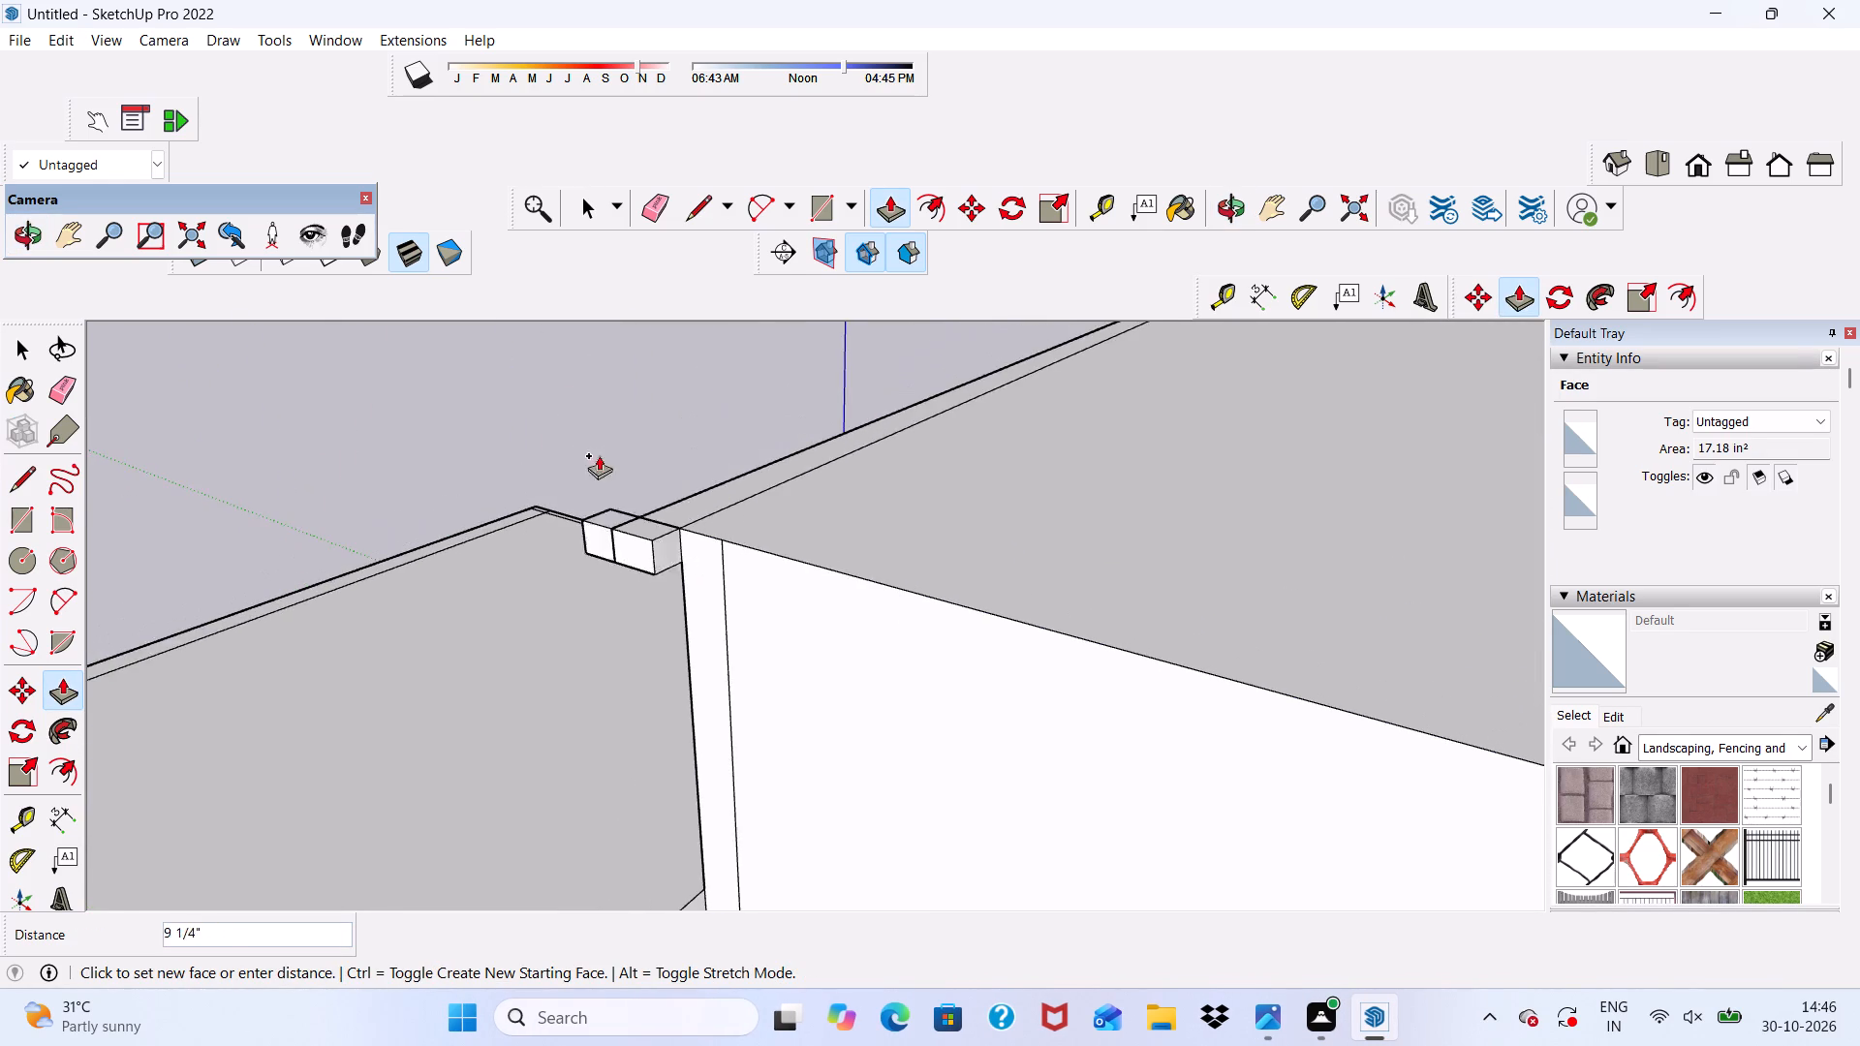
scroll(599, 455, down, 7)
scroll(697, 415, down, 7)
scroll(1081, 618, up, 9)
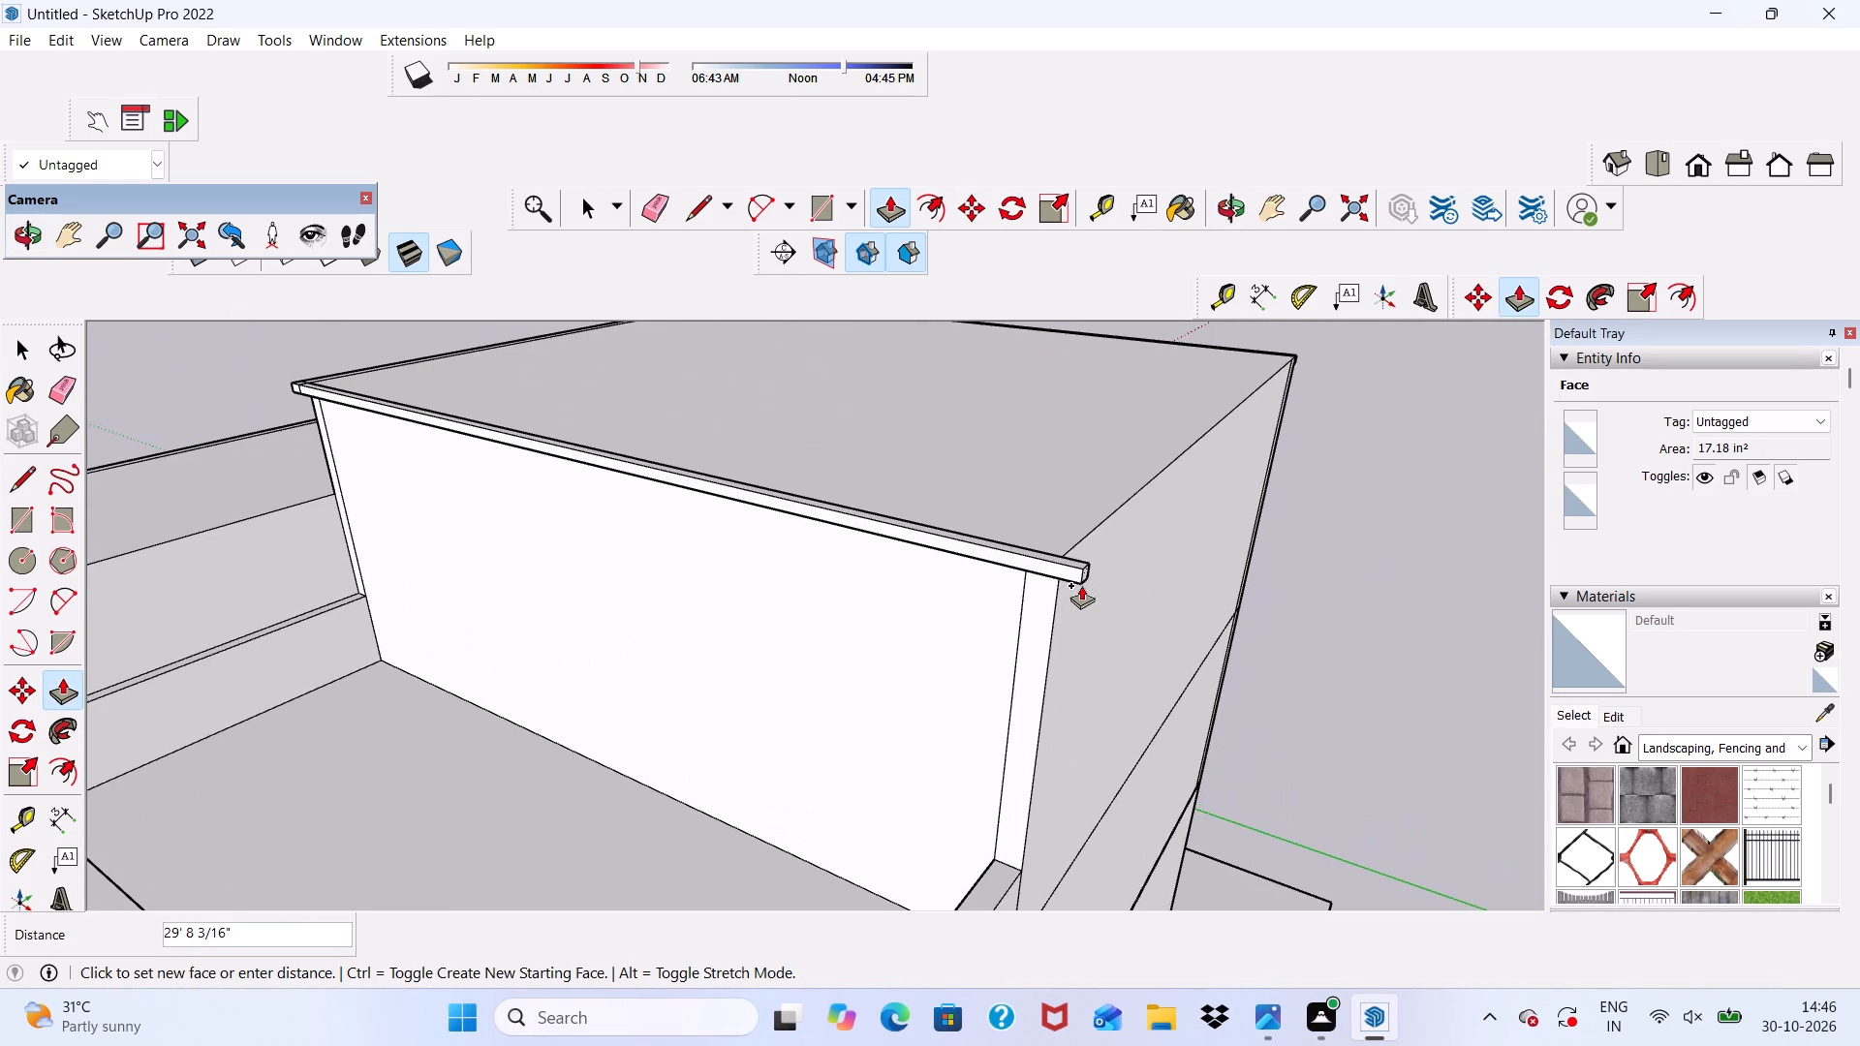
scroll(1073, 564, up, 4)
click(1041, 641)
Erase the vertical seam line on the tall block's terrace-side wall near its front corner.
scroll(1049, 603, down, 5)
middle_drag(1072, 632, 1634, 495)
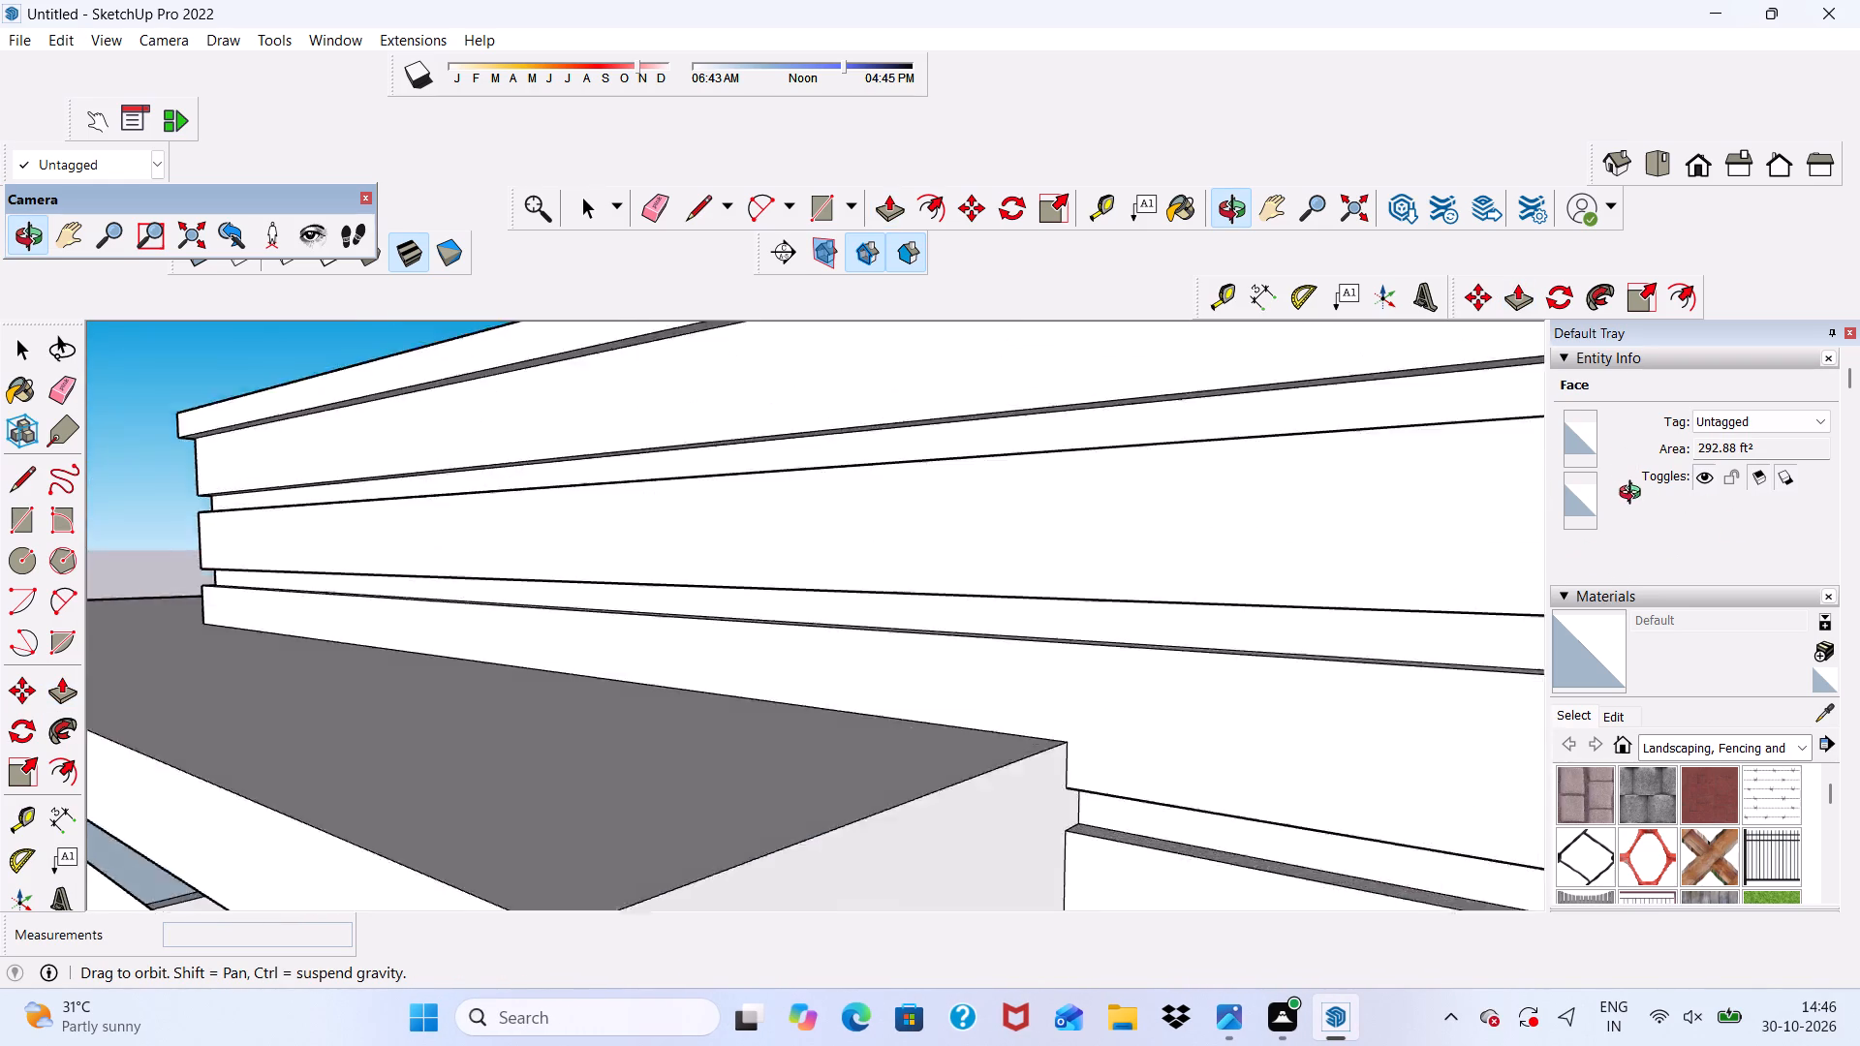
middle_drag(1634, 495, 1640, 525)
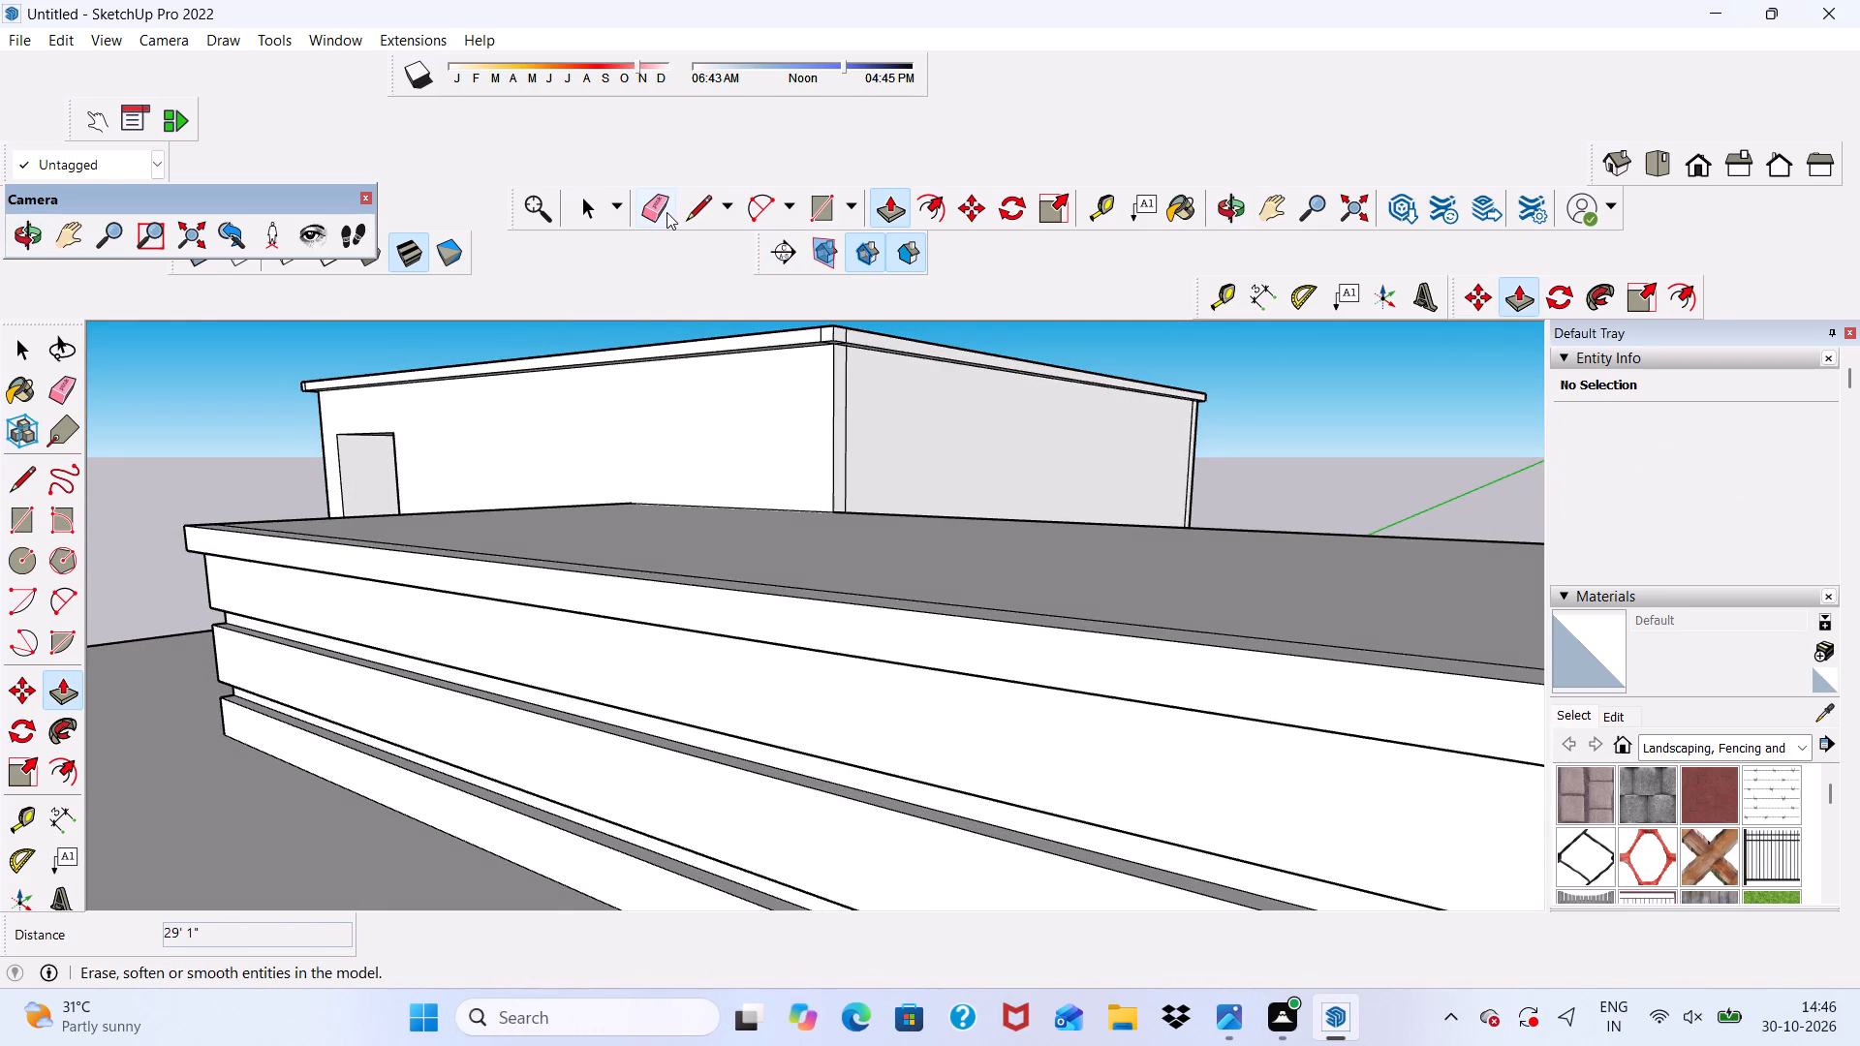
click(666, 212)
scroll(666, 212, down, 6)
scroll(814, 439, up, 9)
scroll(812, 349, down, 7)
scroll(818, 467, up, 7)
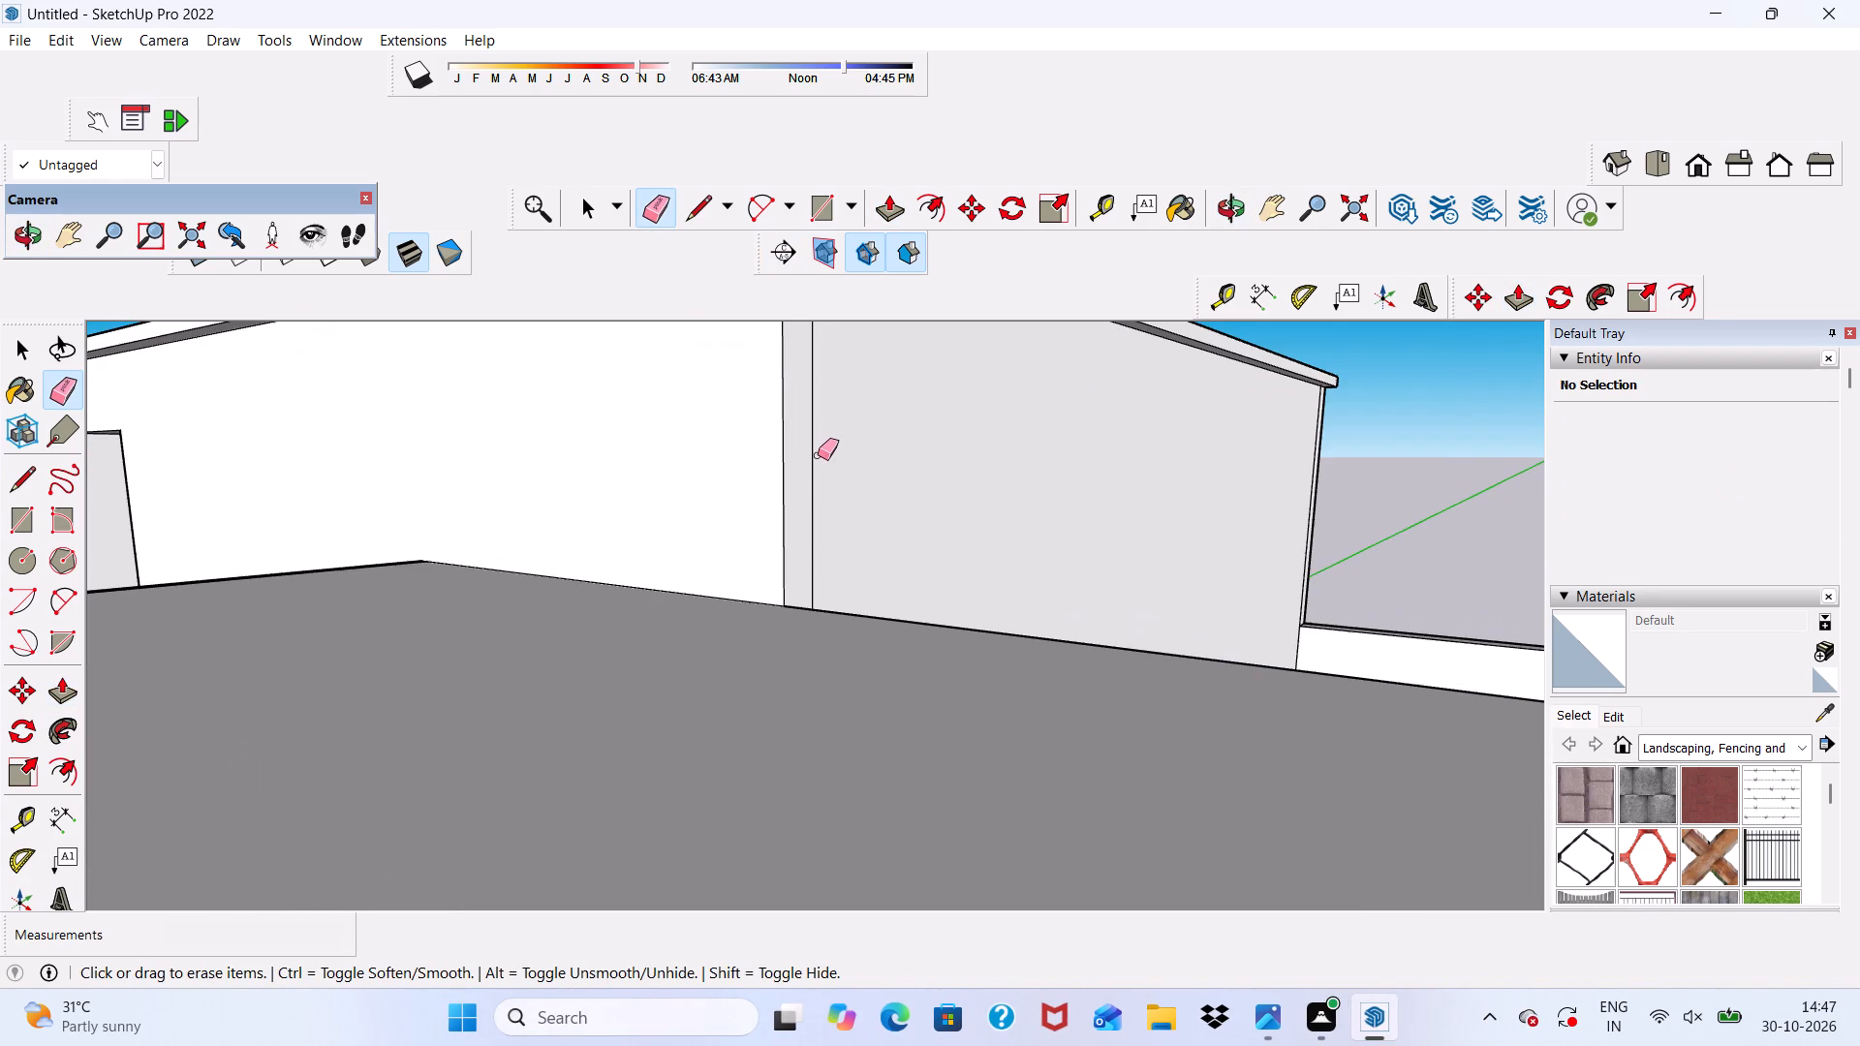
click(818, 454)
drag(818, 454, 817, 463)
drag(817, 463, 817, 498)
drag(817, 498, 810, 508)
Erase the vertical seam lines on both outer faces of the roof band at its front terrace-side corner.
scroll(806, 503, down, 7)
scroll(815, 343, up, 6)
scroll(784, 372, down, 5)
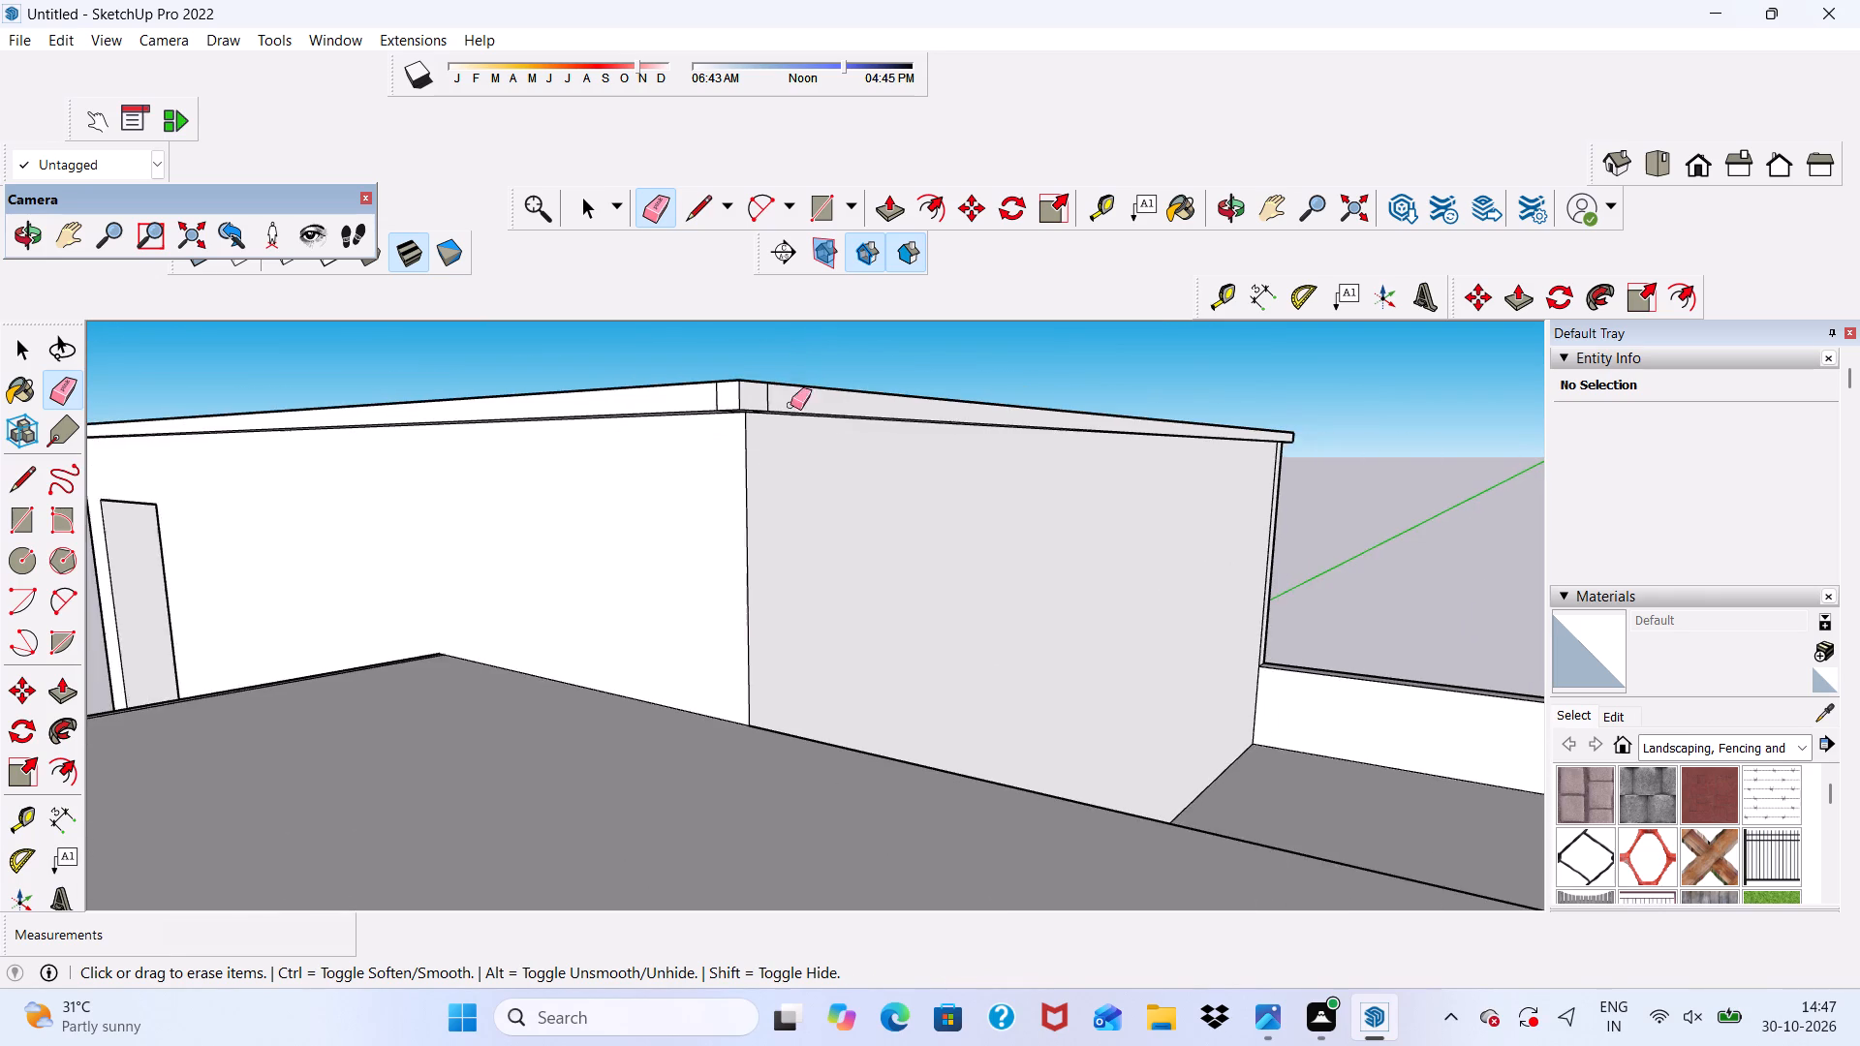
scroll(761, 401, up, 1)
click(761, 399)
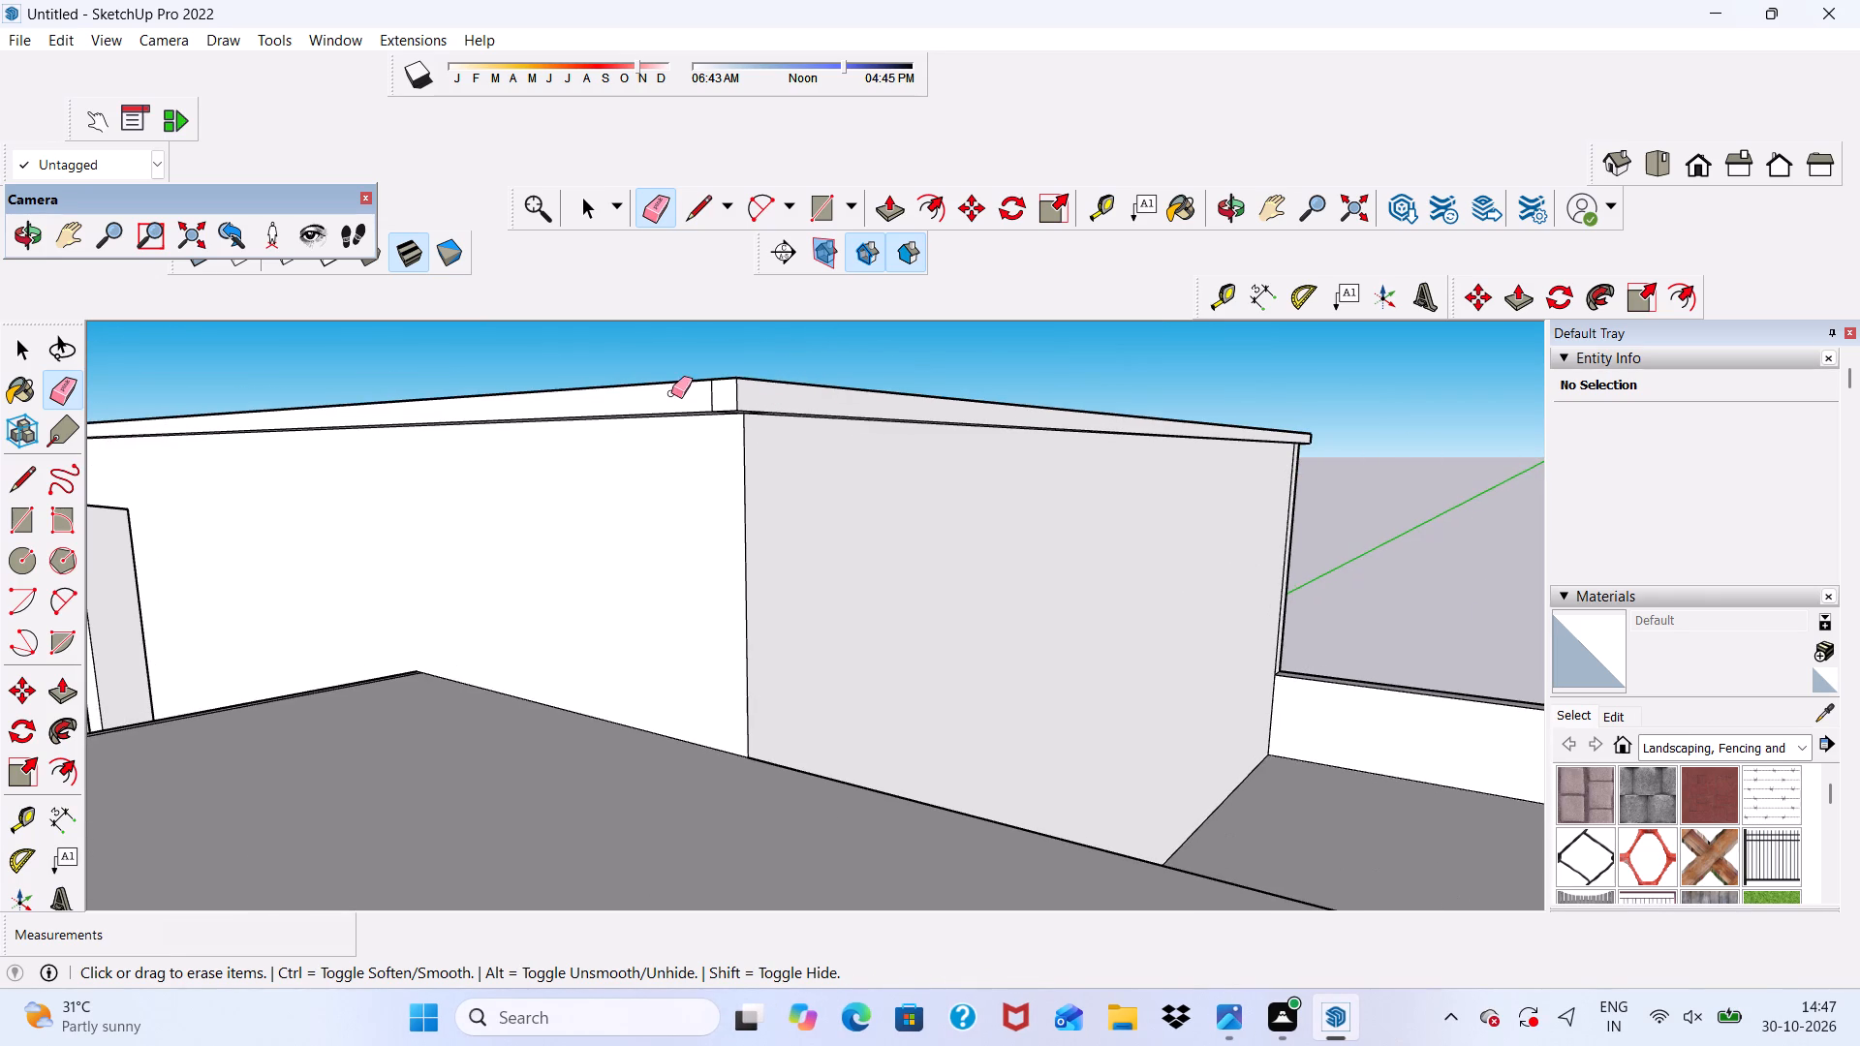
middle_drag(671, 393, 798, 438)
scroll(781, 443, up, 5)
drag(730, 376, 740, 381)
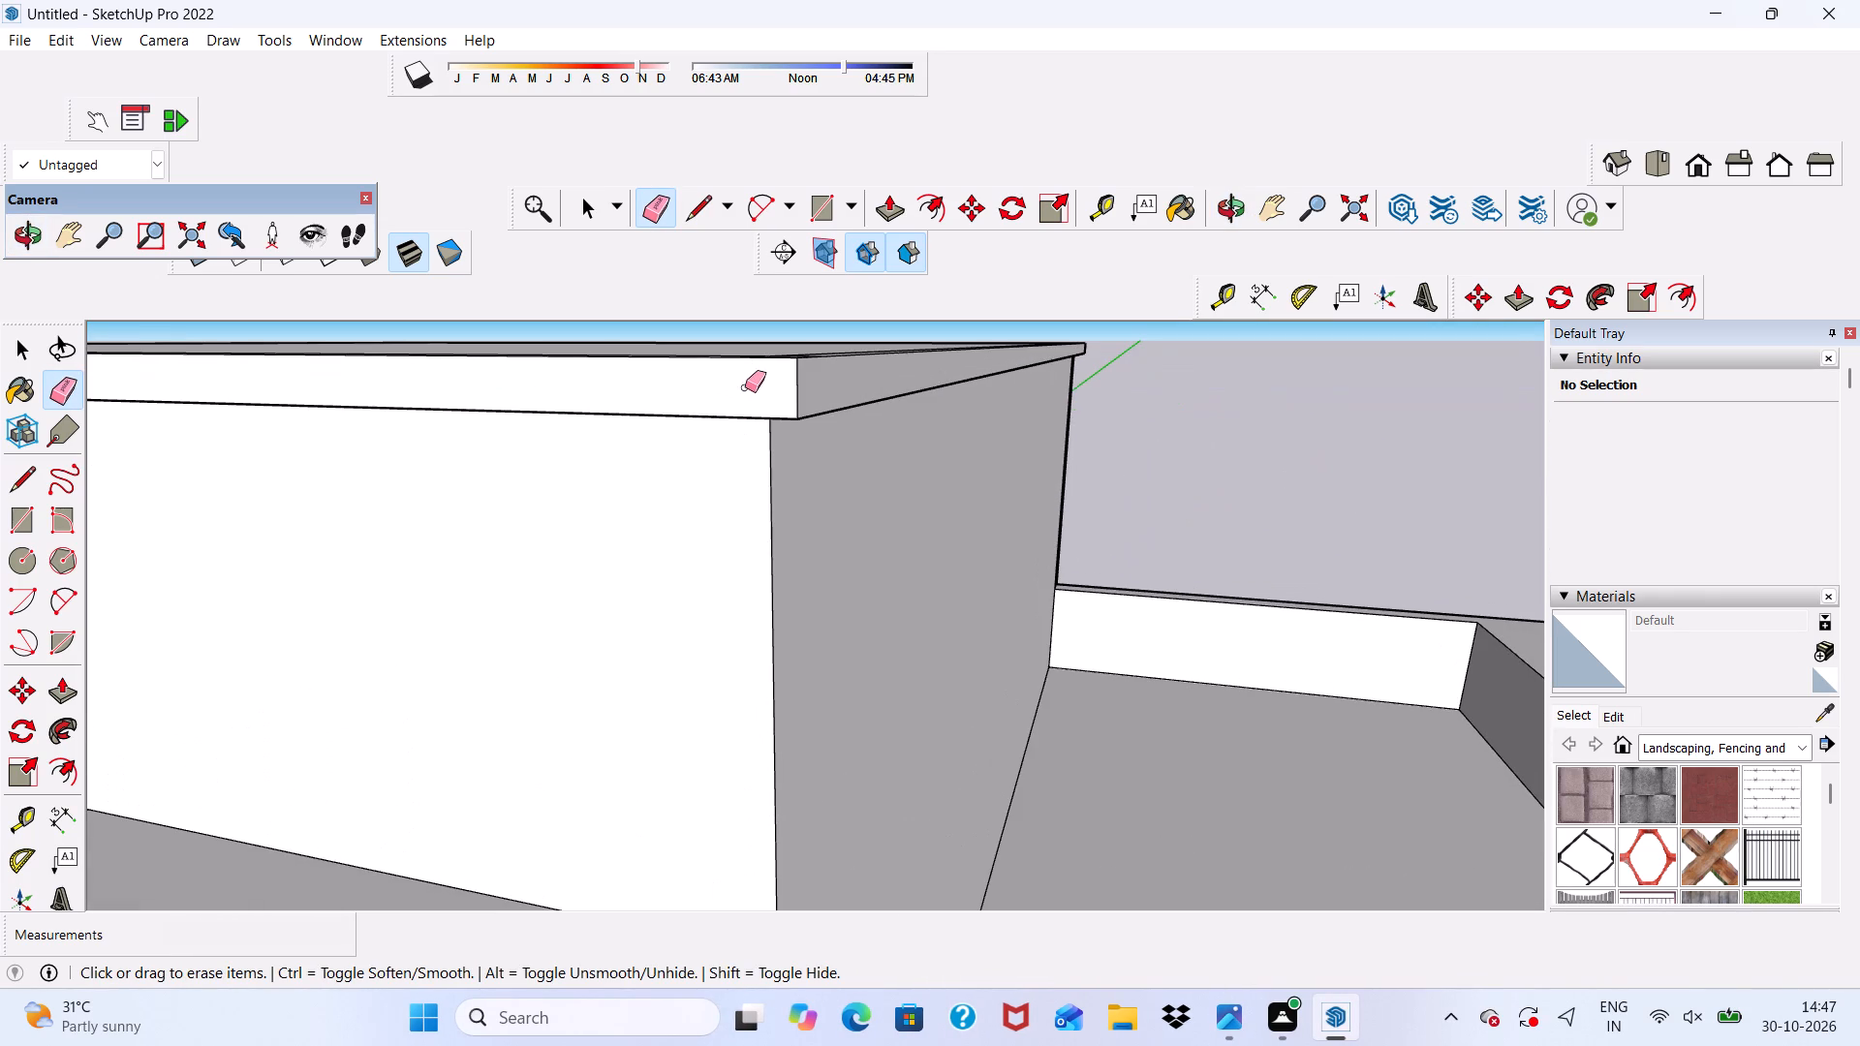
Erase the seam lines on the underside of the roof band at the same front corner.
middle_drag(746, 388, 763, 324)
scroll(763, 369, down, 4)
scroll(786, 508, up, 6)
scroll(782, 474, down, 1)
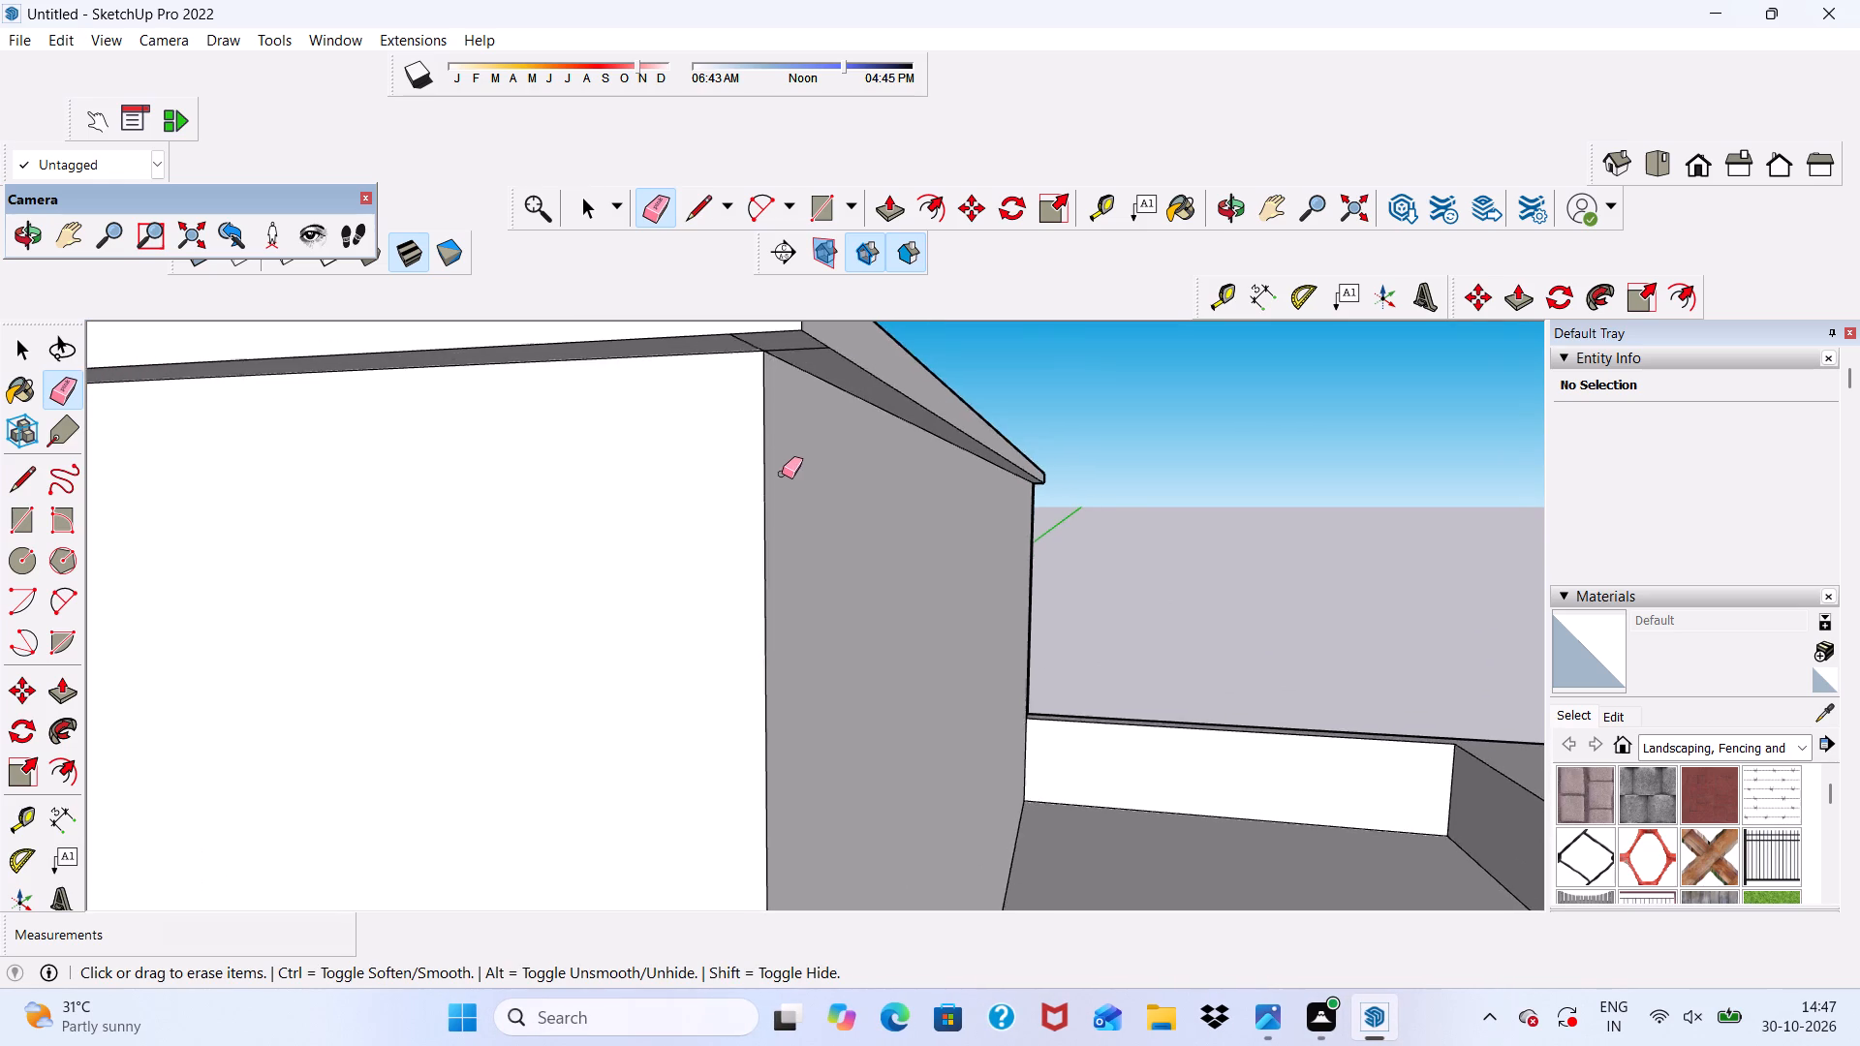
scroll(782, 474, down, 1)
scroll(813, 360, up, 6)
drag(786, 353, 787, 369)
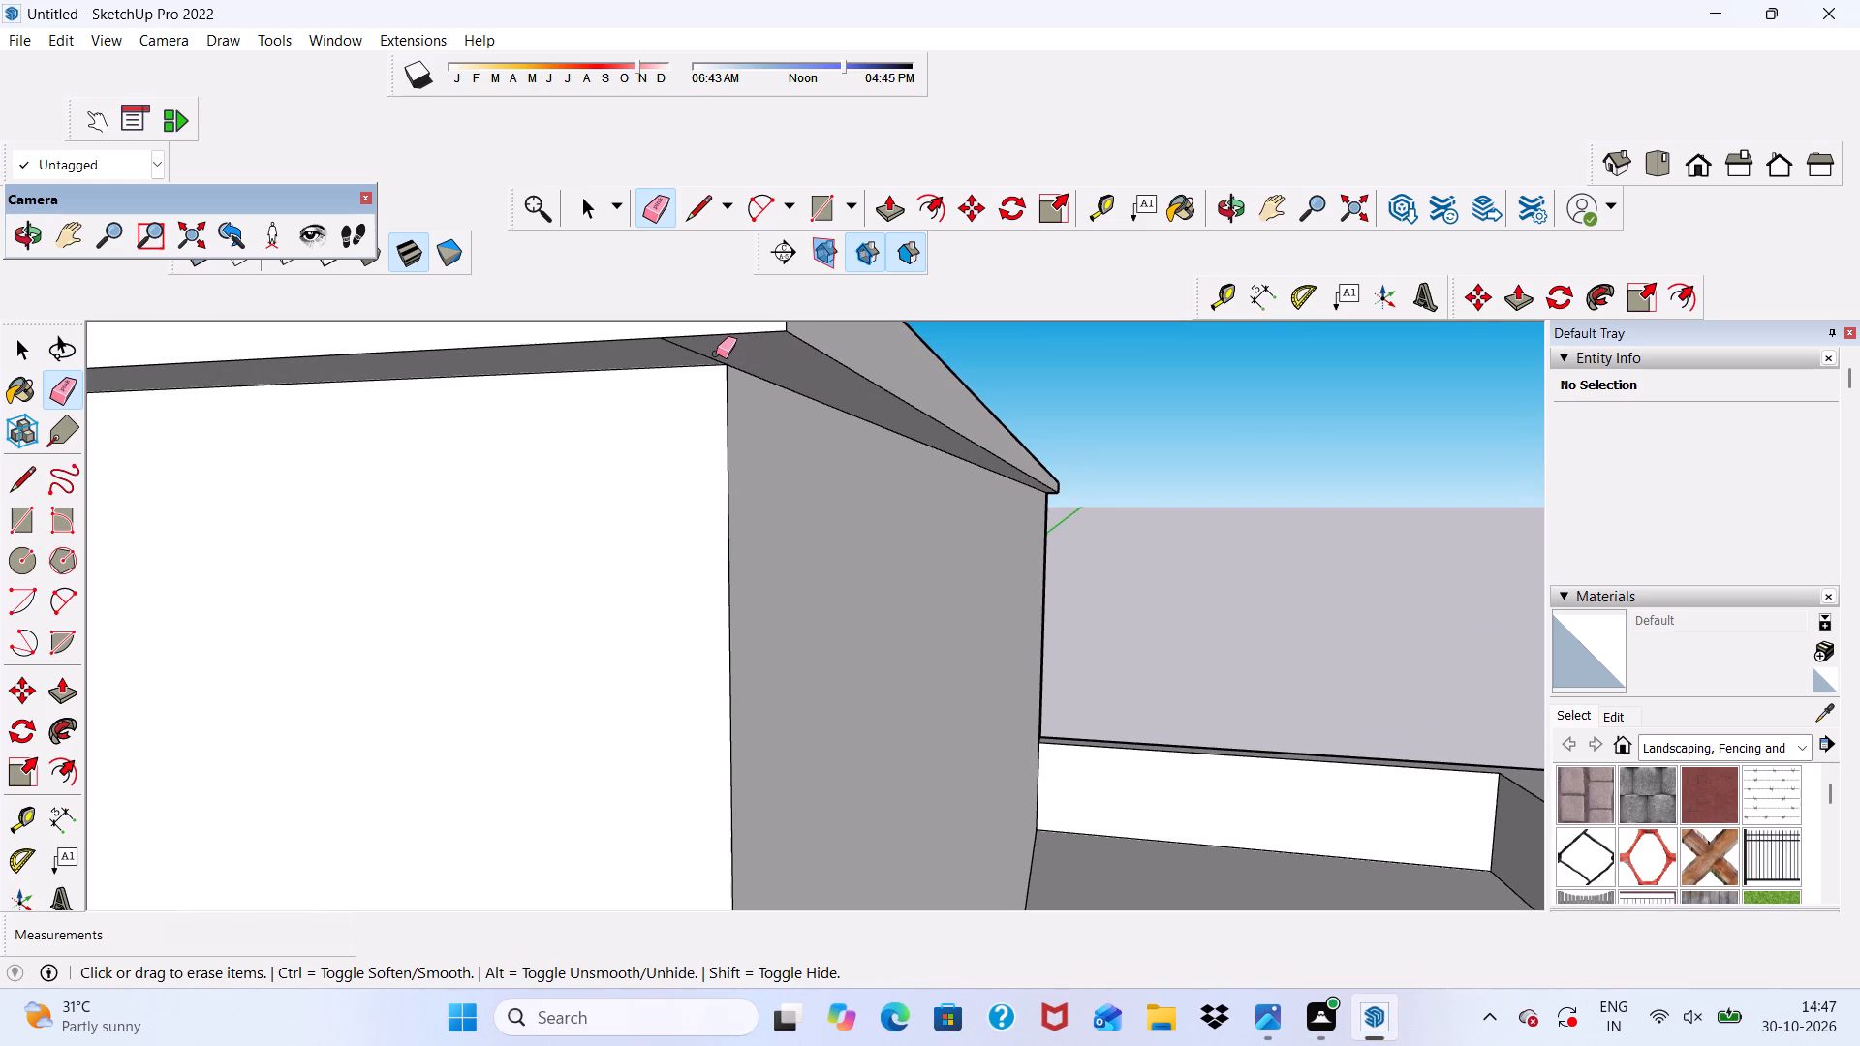
drag(716, 354, 705, 354)
Erase the inner seam edges on the tall block's roof surface along the front and terrace-side bands.
scroll(704, 369, down, 14)
middle_drag(762, 430, 609, 647)
scroll(768, 446, down, 1)
scroll(680, 441, up, 6)
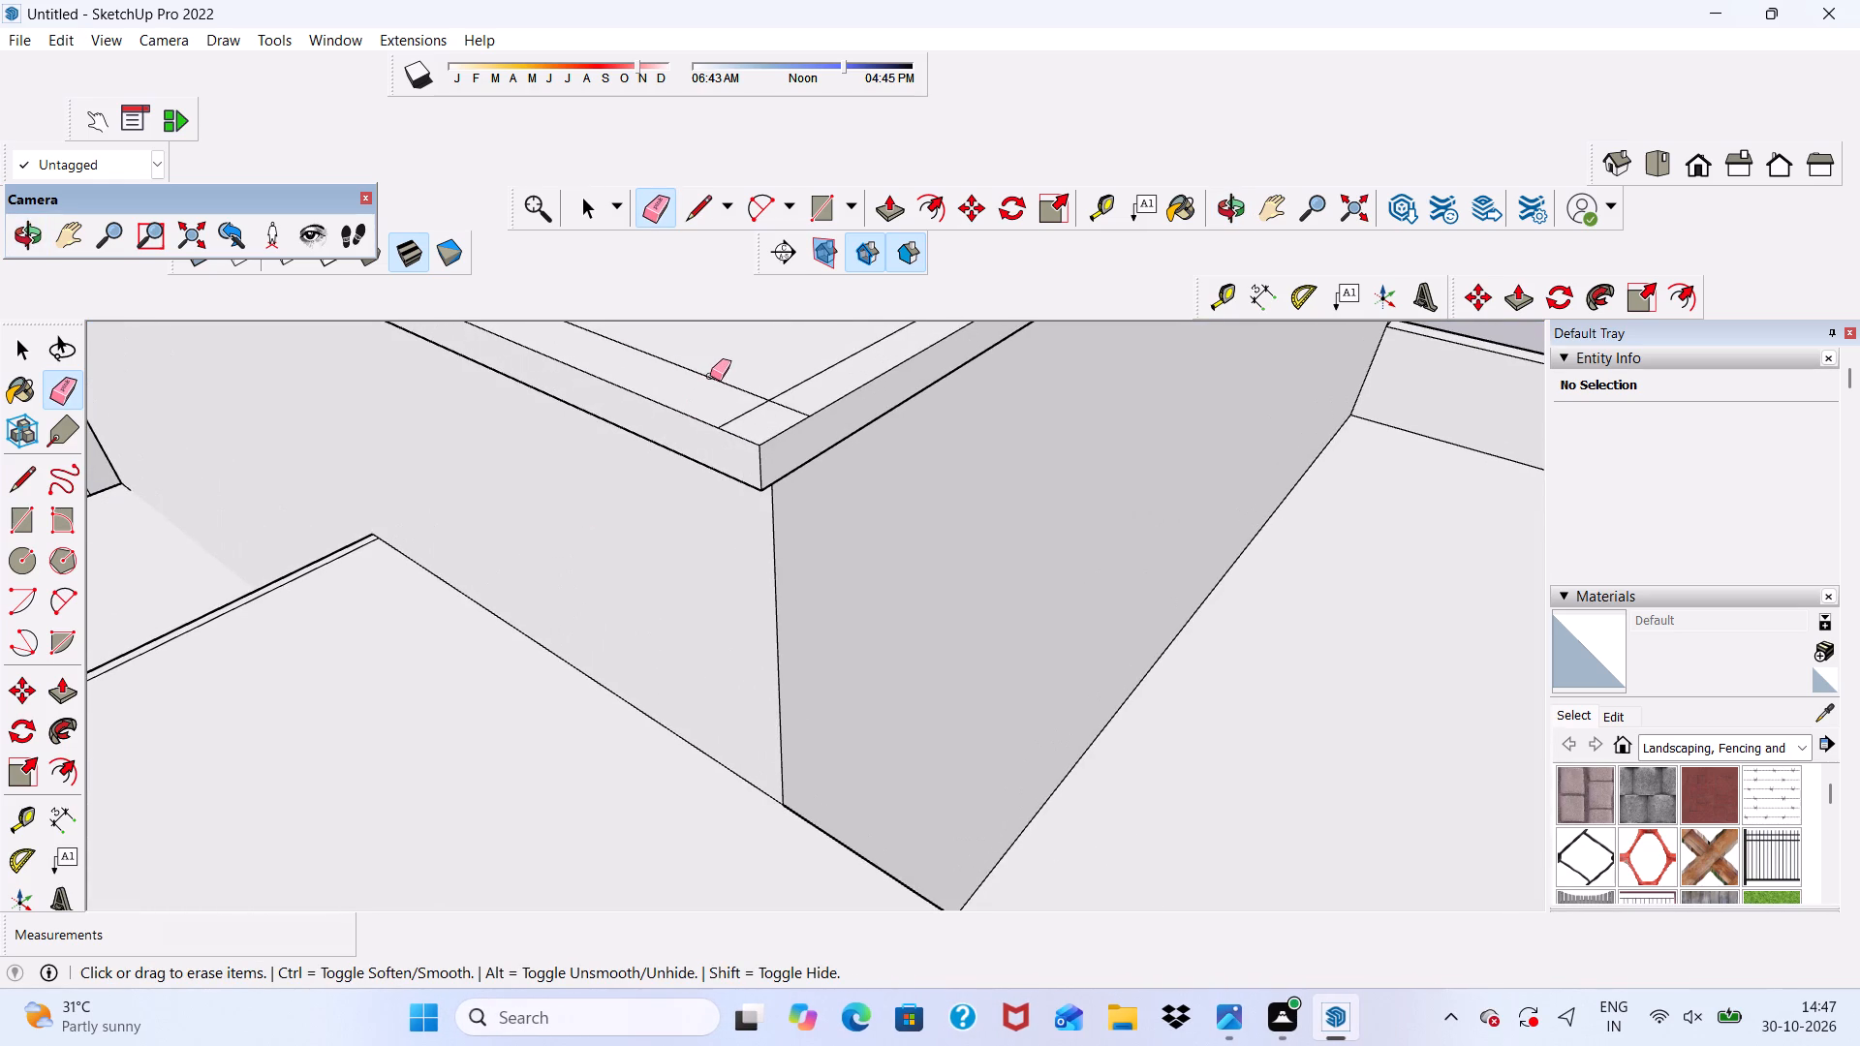
drag(710, 376, 787, 384)
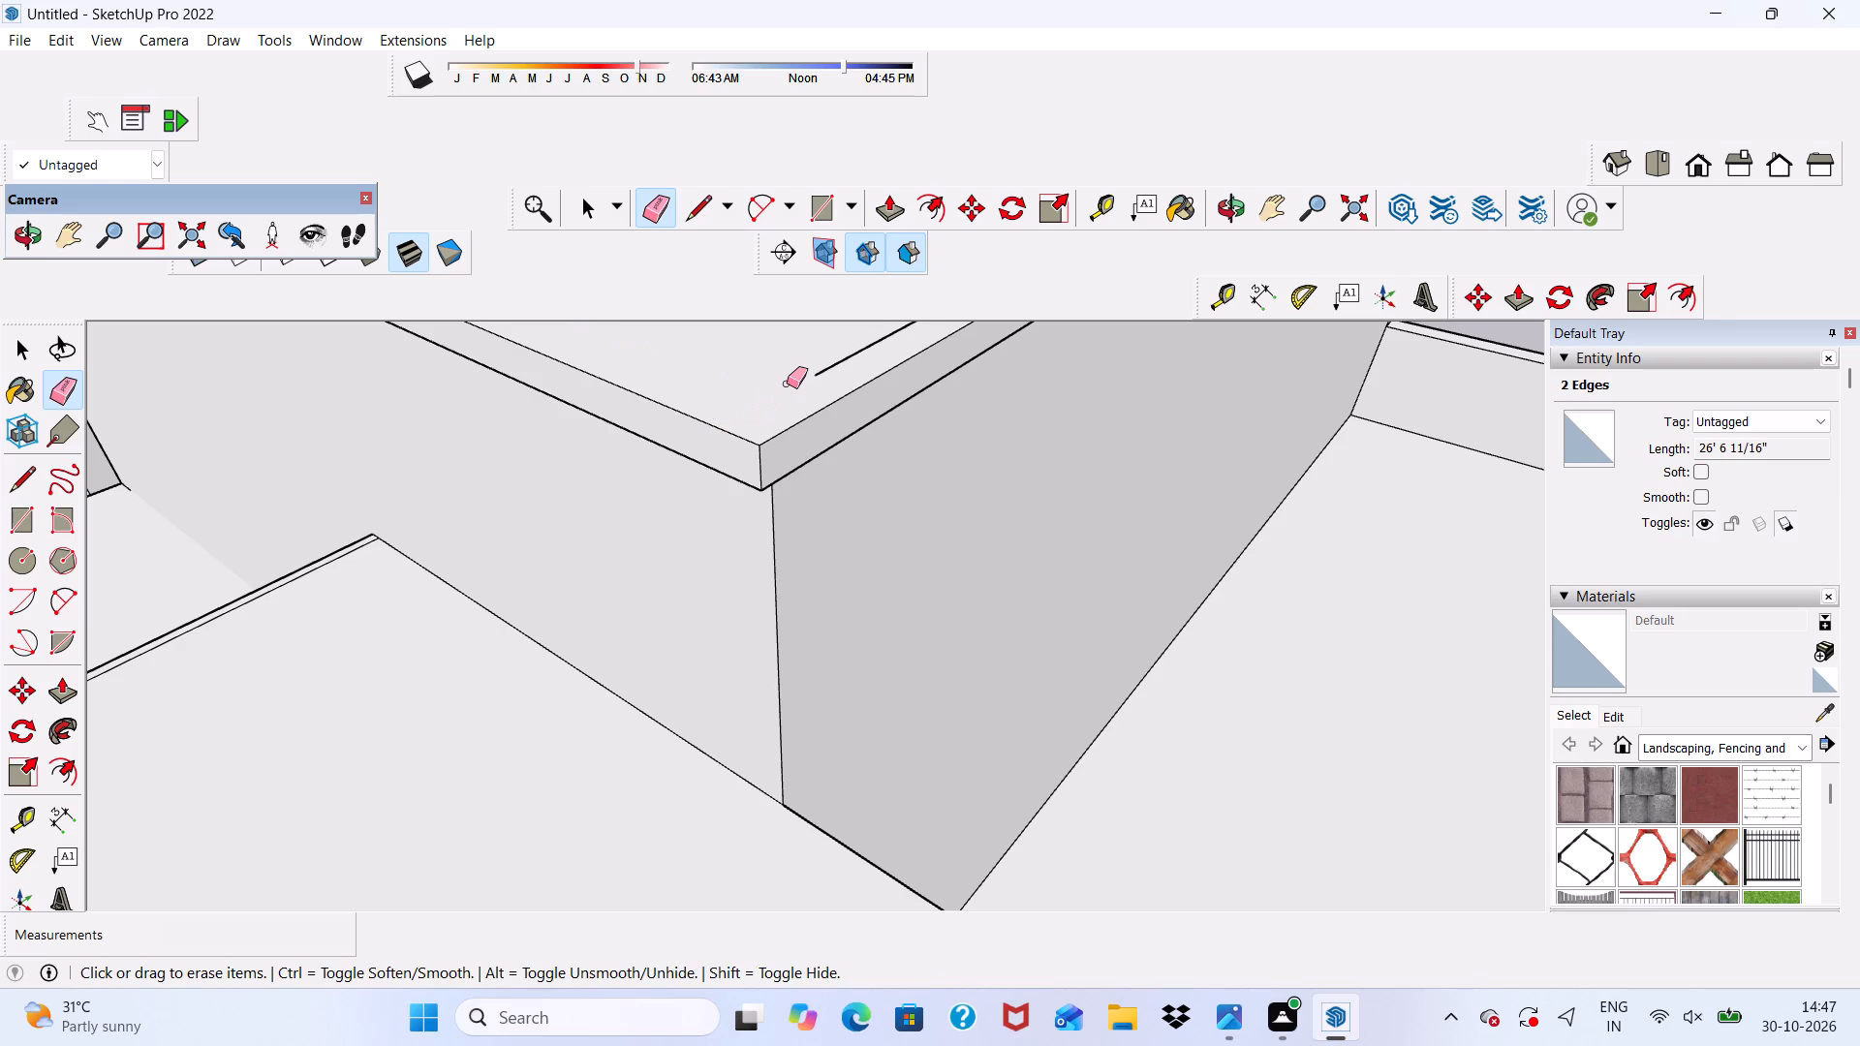
scroll(788, 385, down, 7)
scroll(828, 464, down, 16)
scroll(934, 354, up, 16)
drag(846, 511, 844, 548)
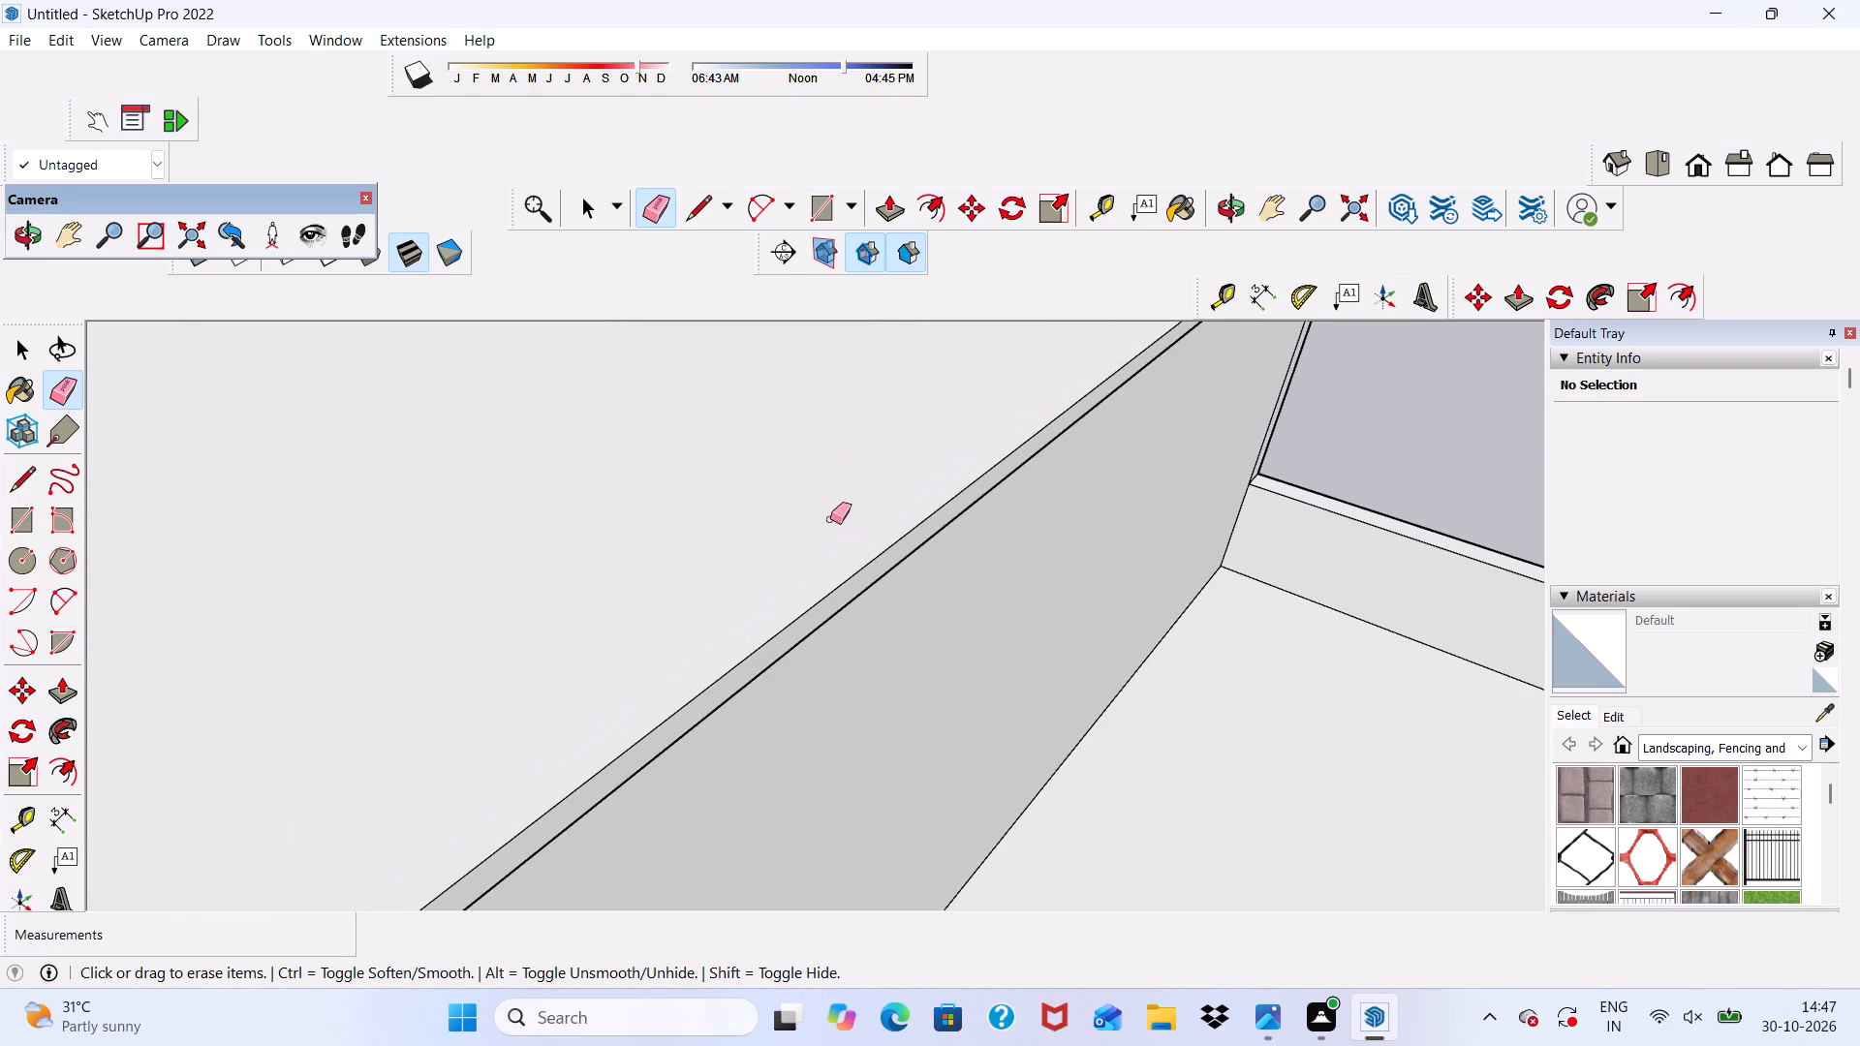
Erase the short stray edge on the roof surface at the rear terrace-side corner of the tall block.
scroll(823, 481, down, 20)
scroll(1145, 362, up, 6)
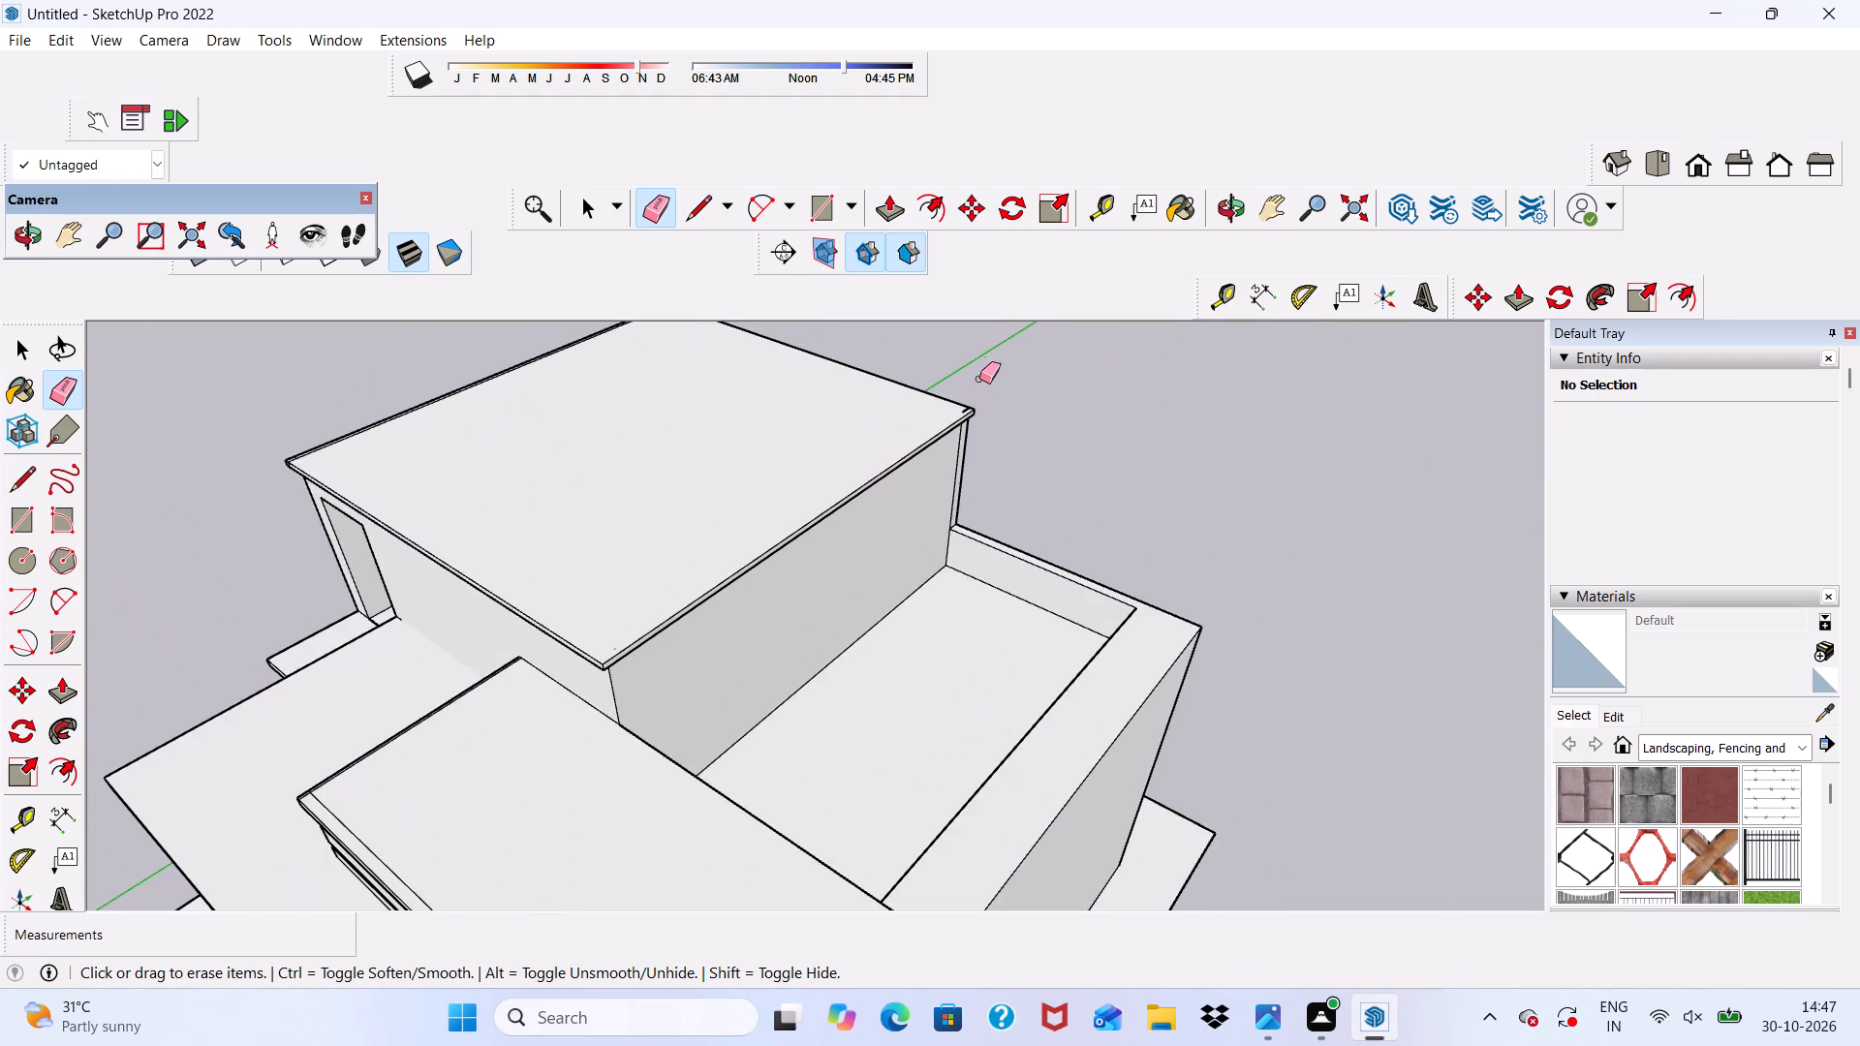
scroll(966, 407, up, 12)
click(961, 426)
Erase the vertical seam line near the rear end of the tall block's terrace-side wall.
scroll(960, 420, down, 6)
middle_drag(957, 427, 740, 276)
drag(801, 444, 829, 454)
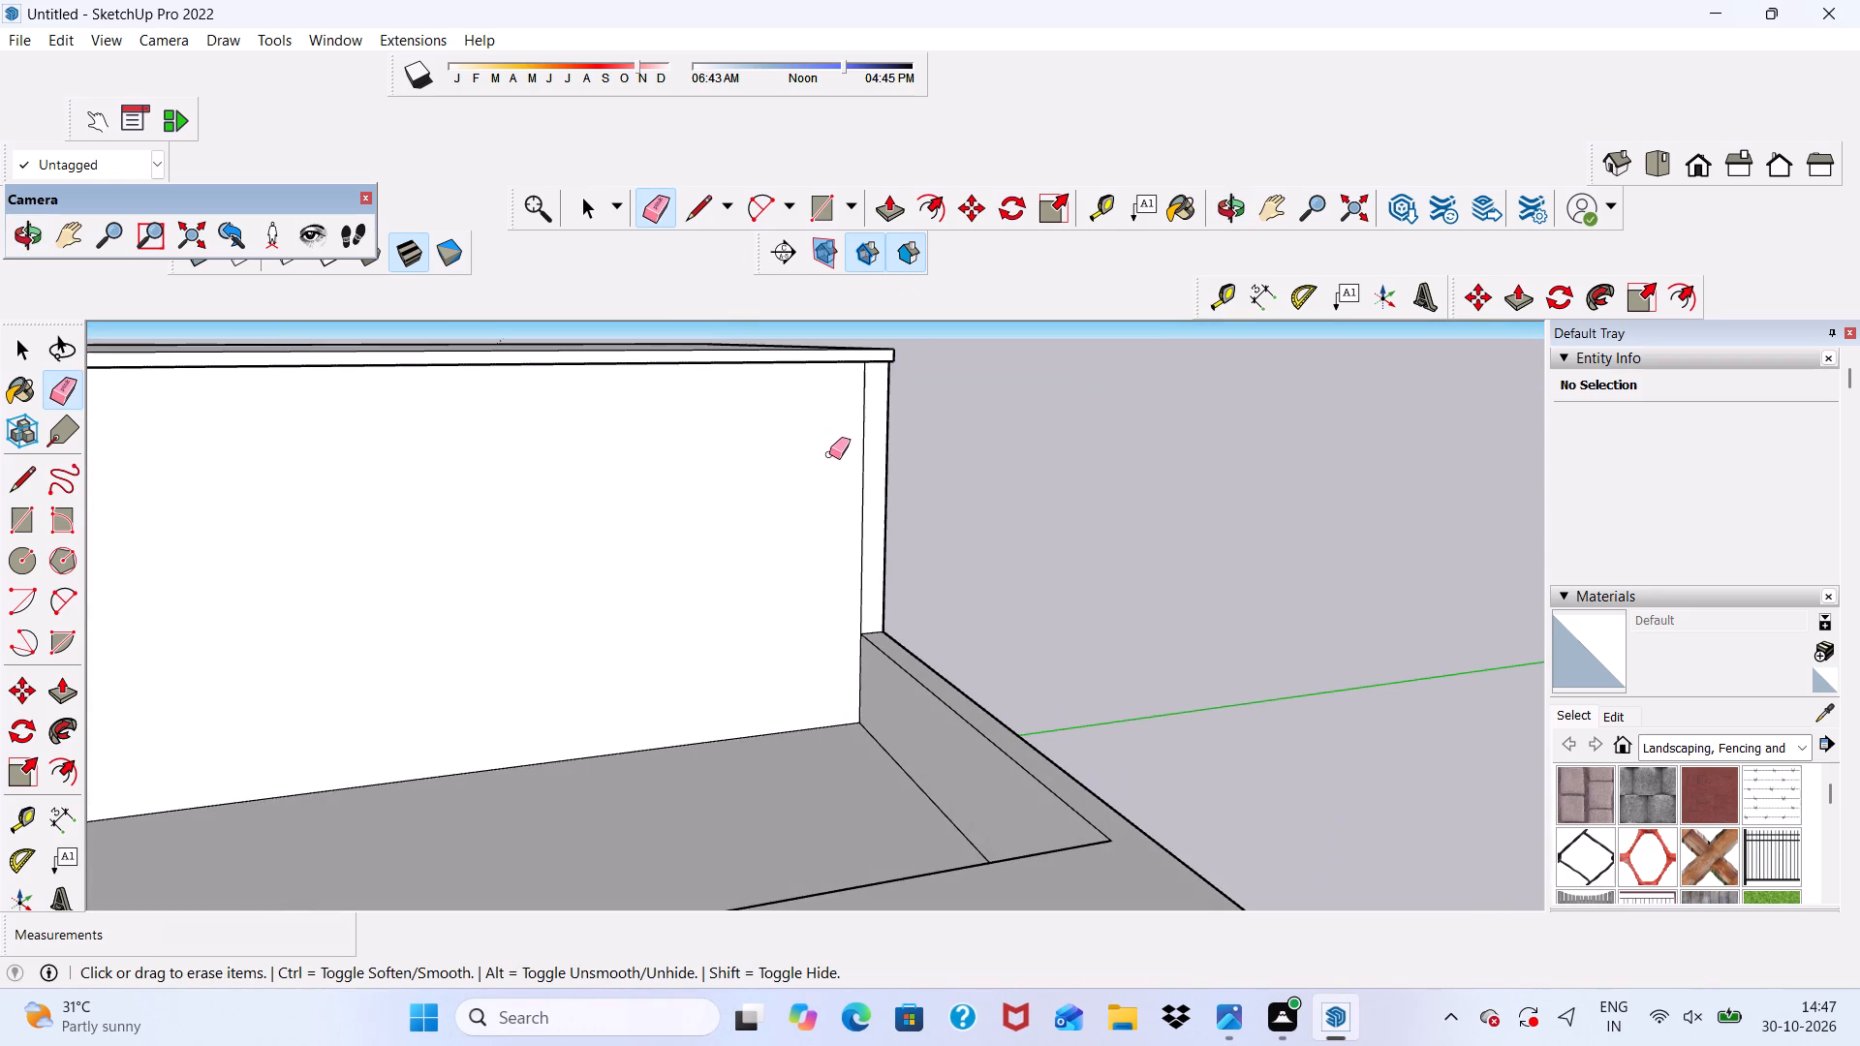
drag(829, 454, 845, 470)
drag(861, 471, 866, 482)
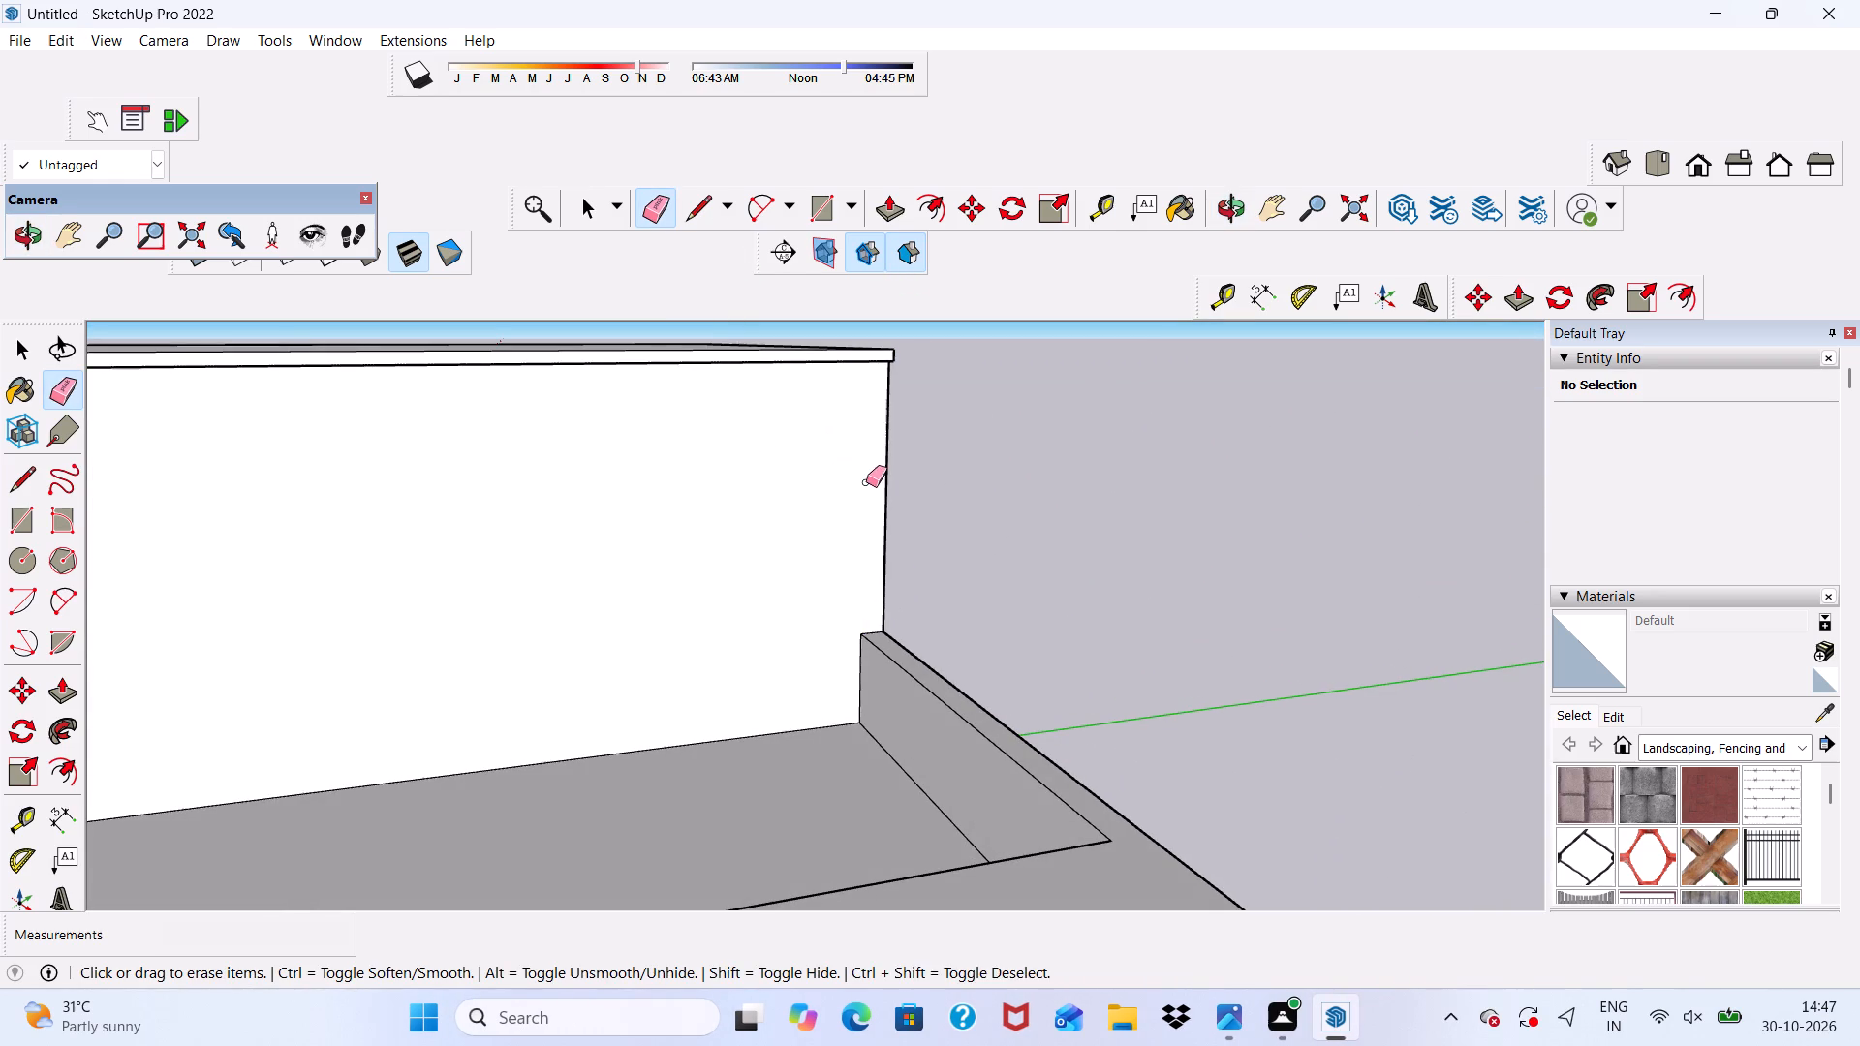
Erase the leftover short edges on the roof at the rear end of the terrace-side band.
scroll(862, 474, down, 7)
middle_drag(862, 479, 340, 527)
scroll(747, 432, up, 6)
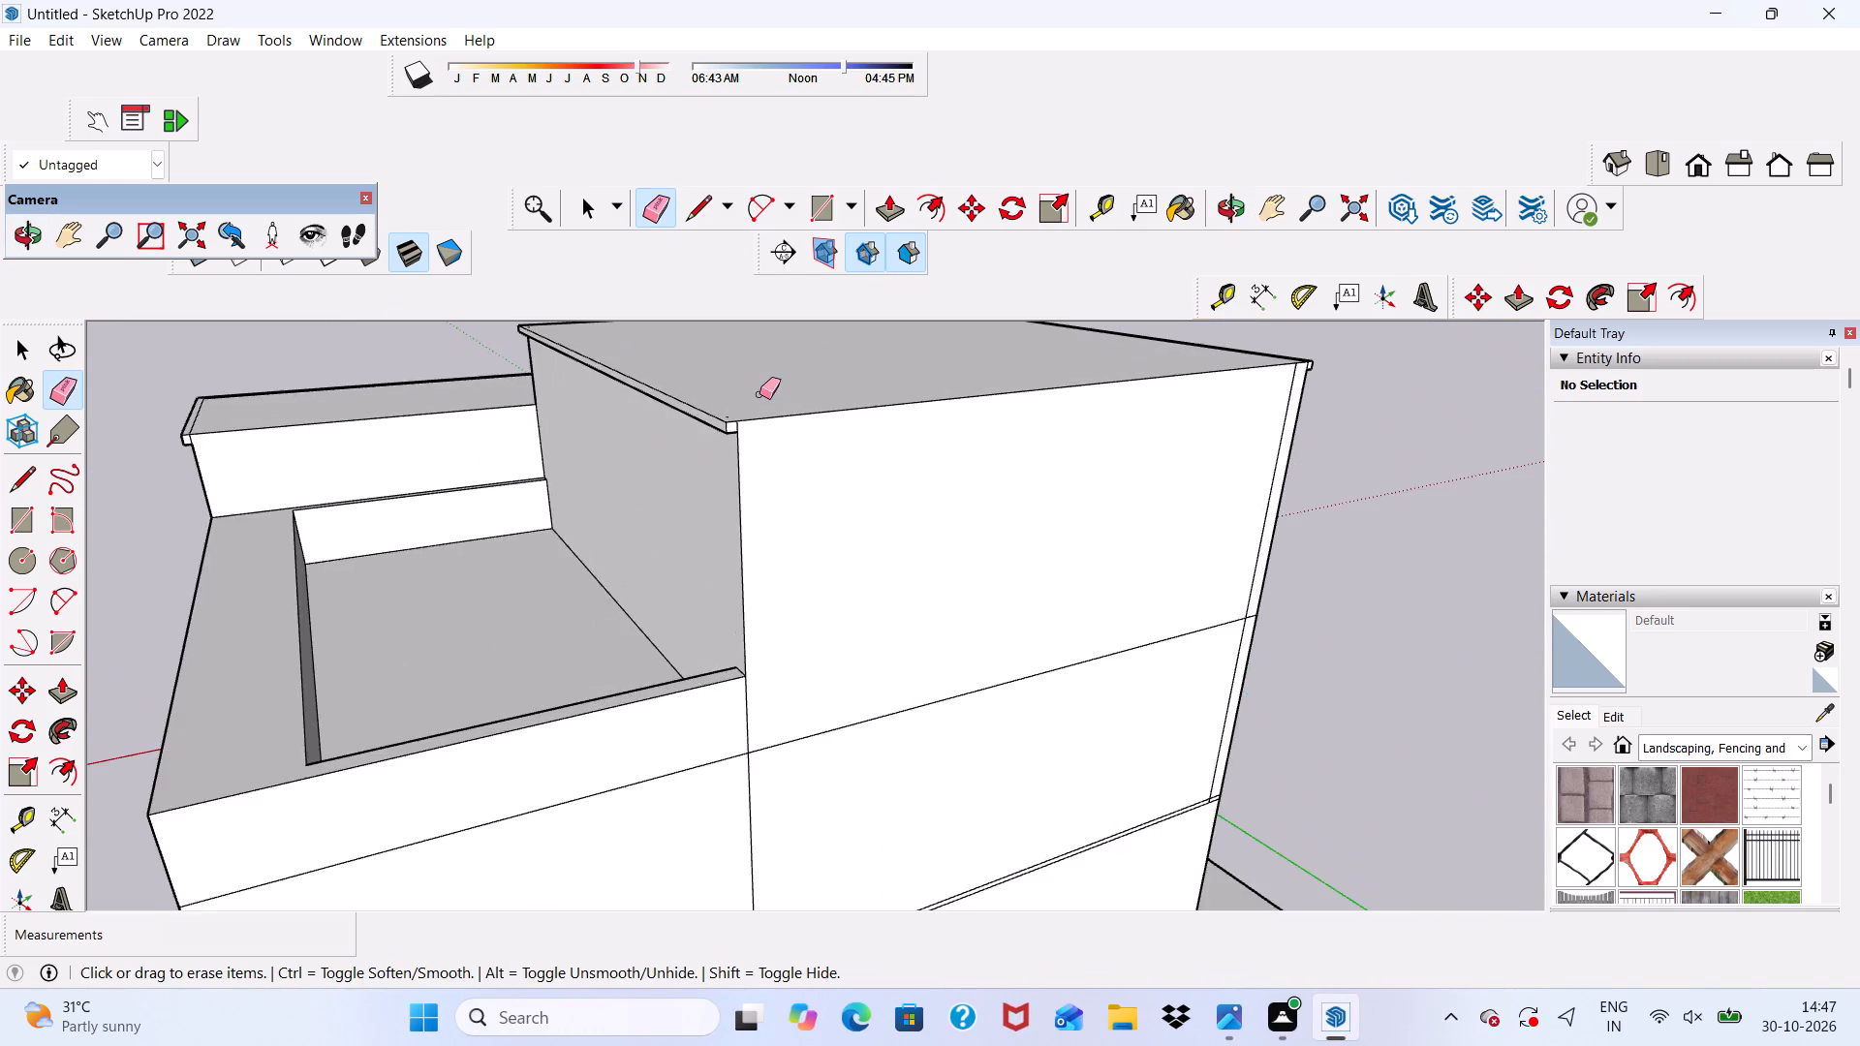
scroll(742, 385, up, 9)
drag(712, 467, 688, 454)
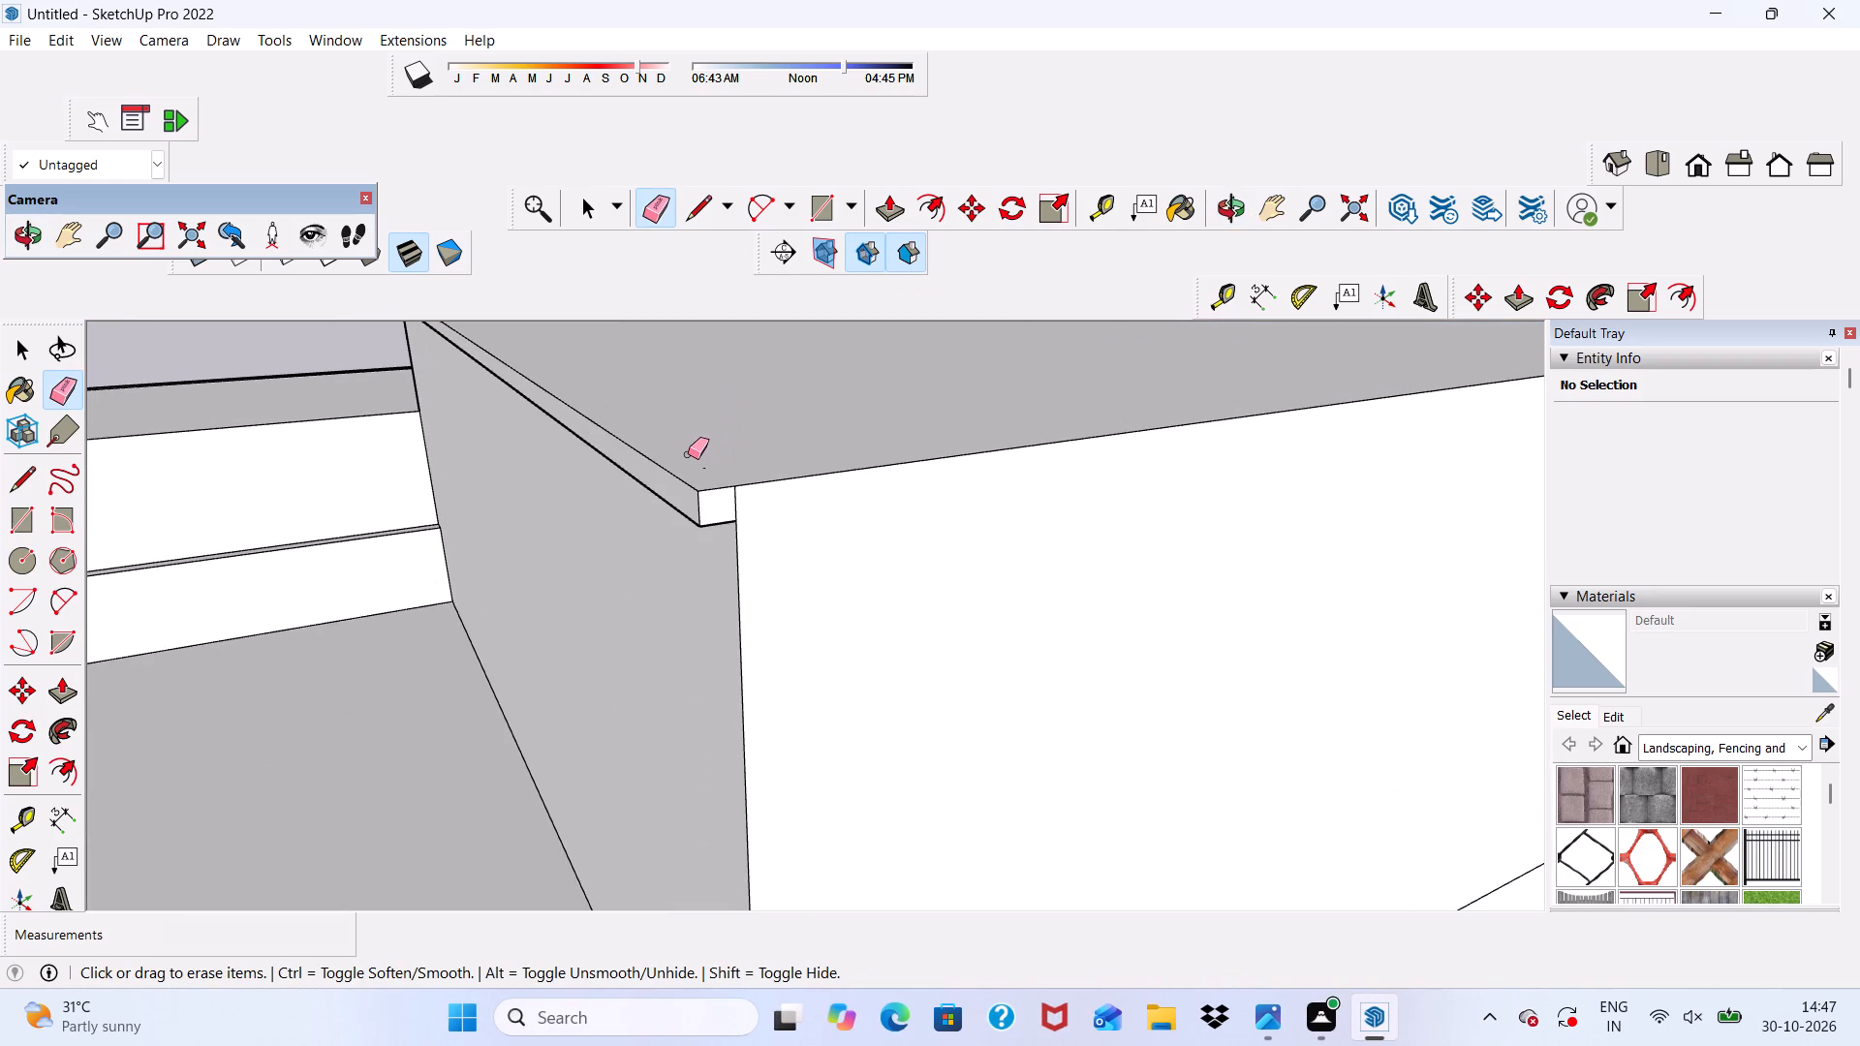
click(709, 475)
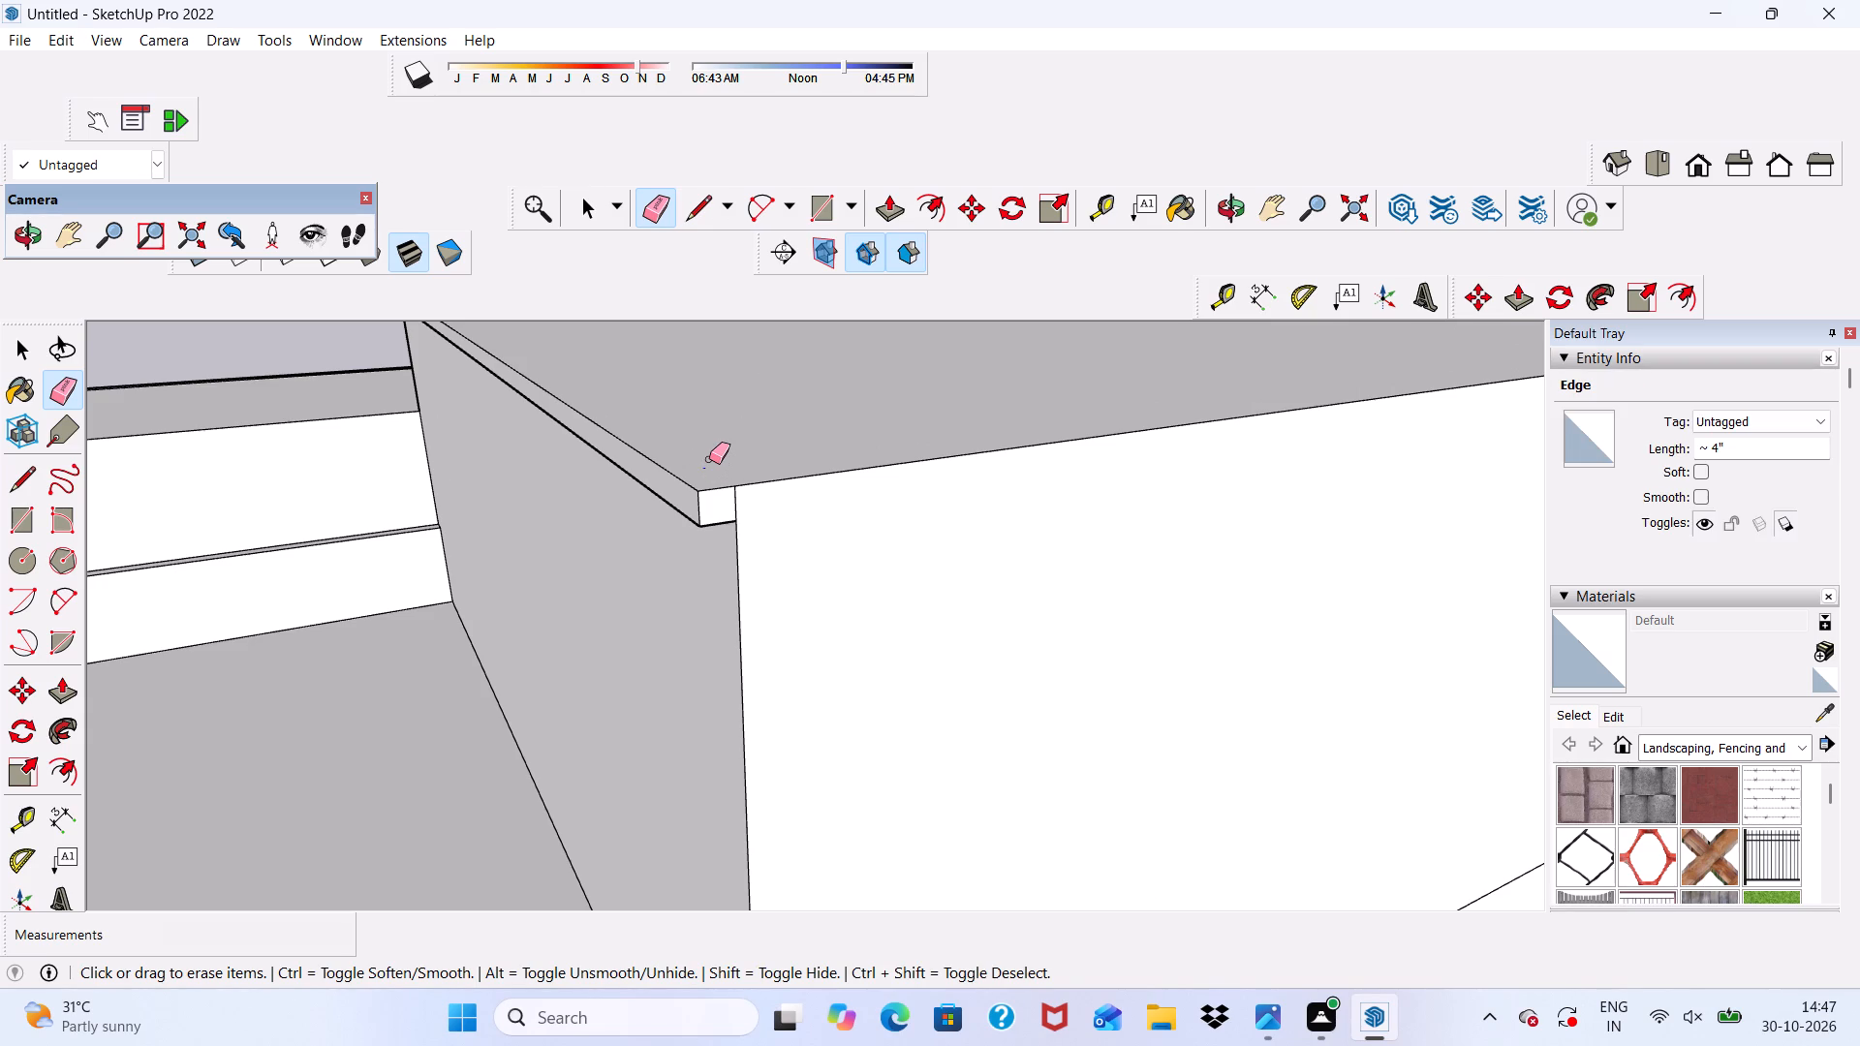
drag(705, 467, 676, 440)
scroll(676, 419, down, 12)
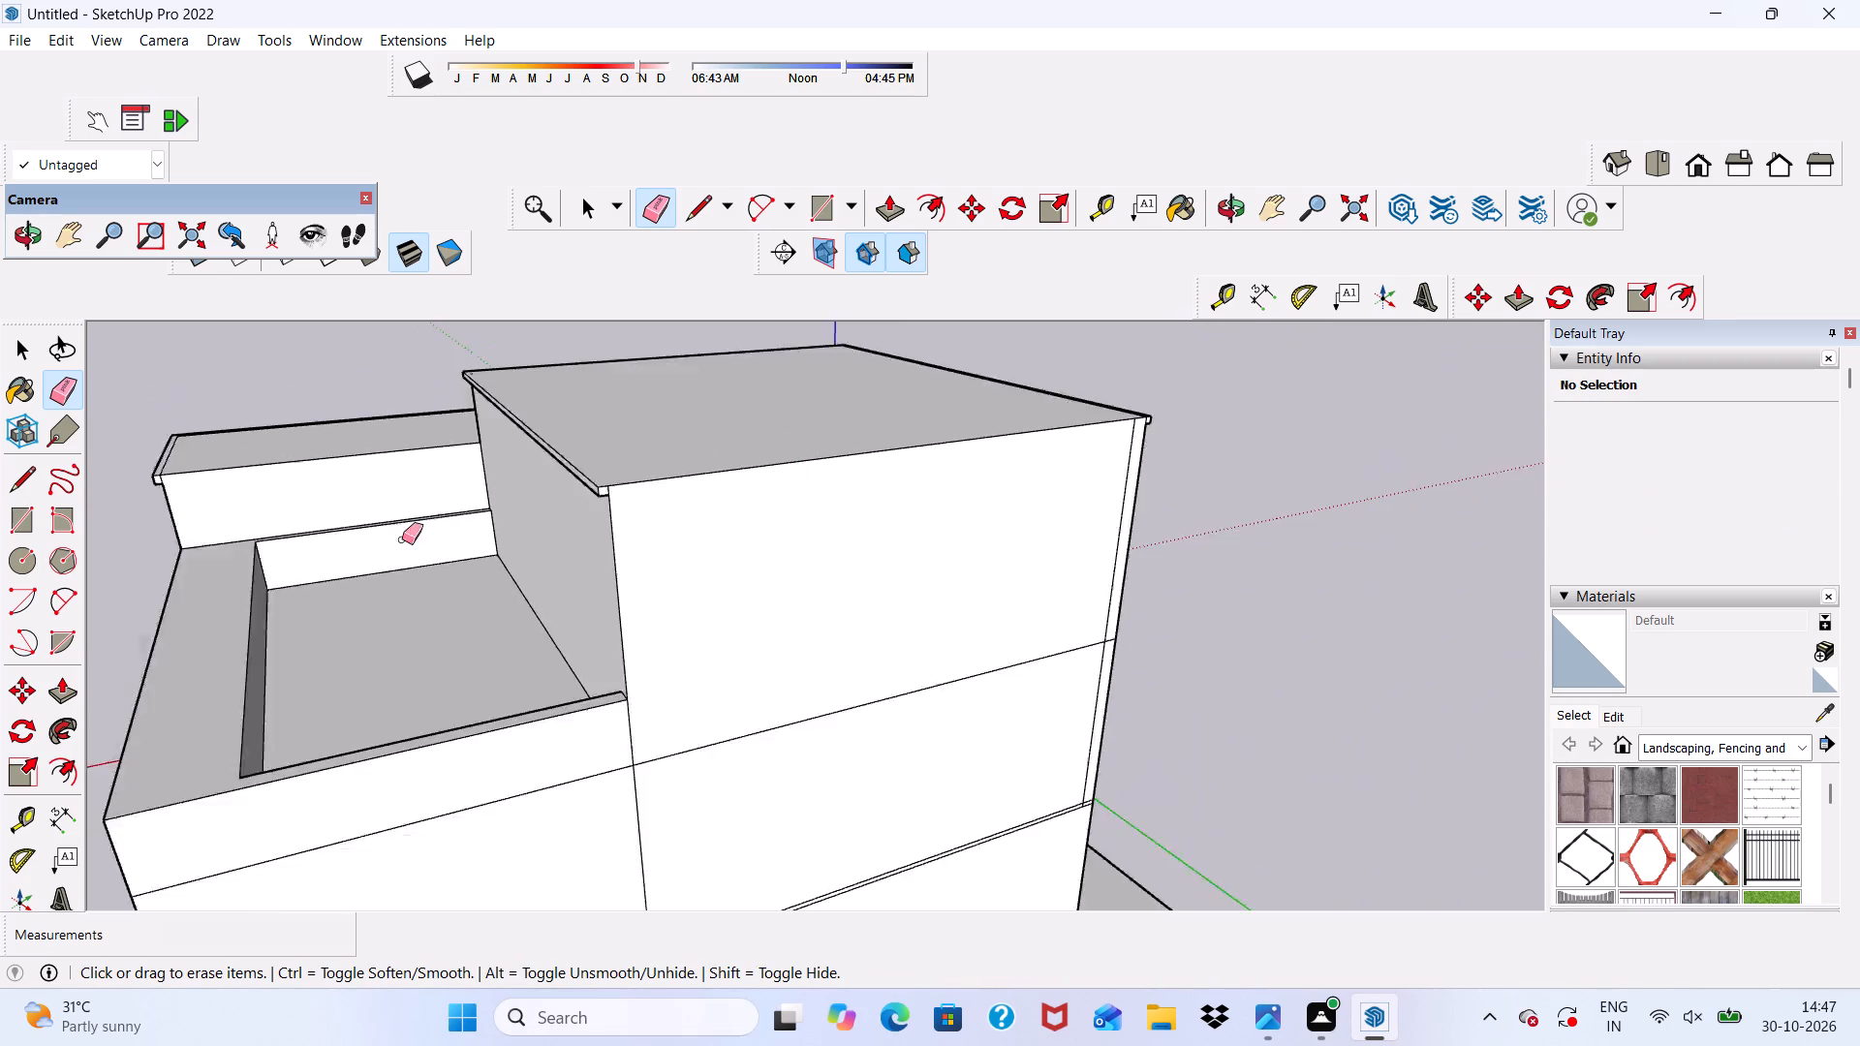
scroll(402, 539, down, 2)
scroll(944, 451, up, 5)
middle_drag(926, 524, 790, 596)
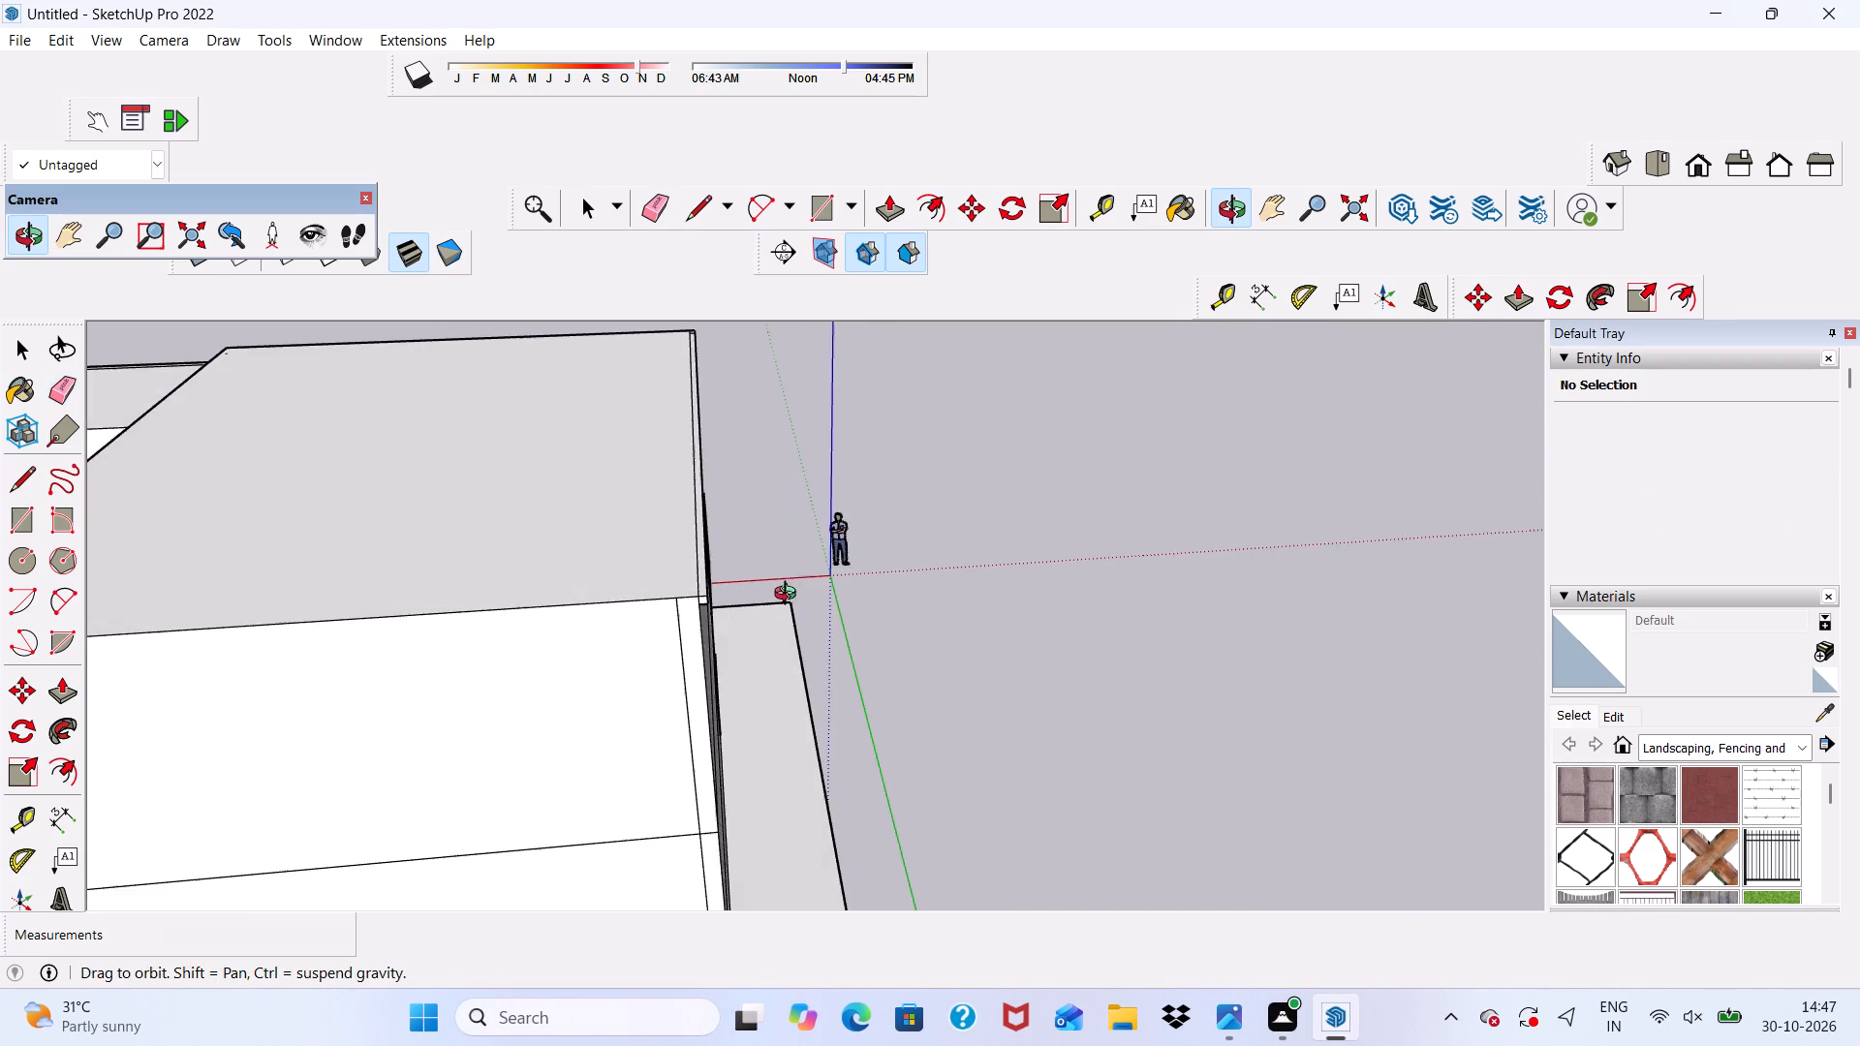
Erase the upper segment of the vertical seam line on the tall block's rear wall, near the outer side corner.
middle_drag(790, 596, 788, 596)
scroll(634, 583, up, 5)
scroll(786, 553, up, 5)
scroll(669, 505, down, 6)
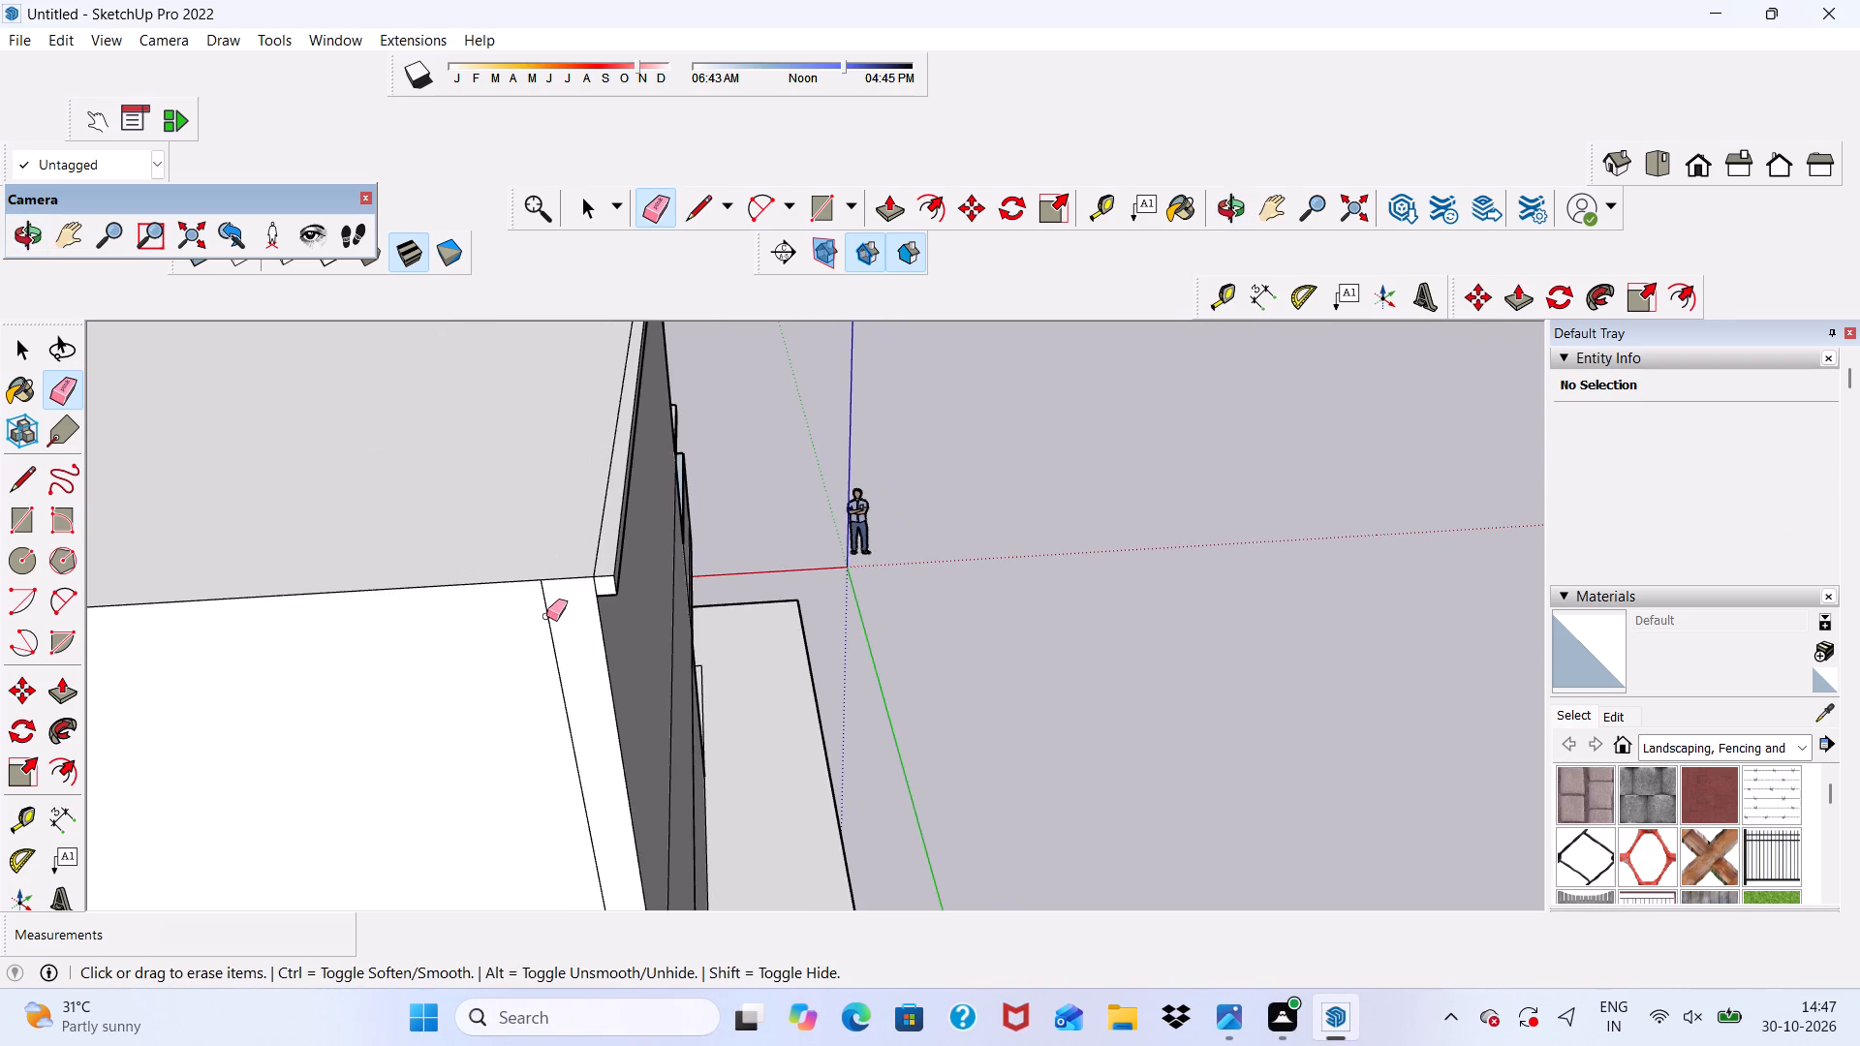
drag(546, 615, 559, 624)
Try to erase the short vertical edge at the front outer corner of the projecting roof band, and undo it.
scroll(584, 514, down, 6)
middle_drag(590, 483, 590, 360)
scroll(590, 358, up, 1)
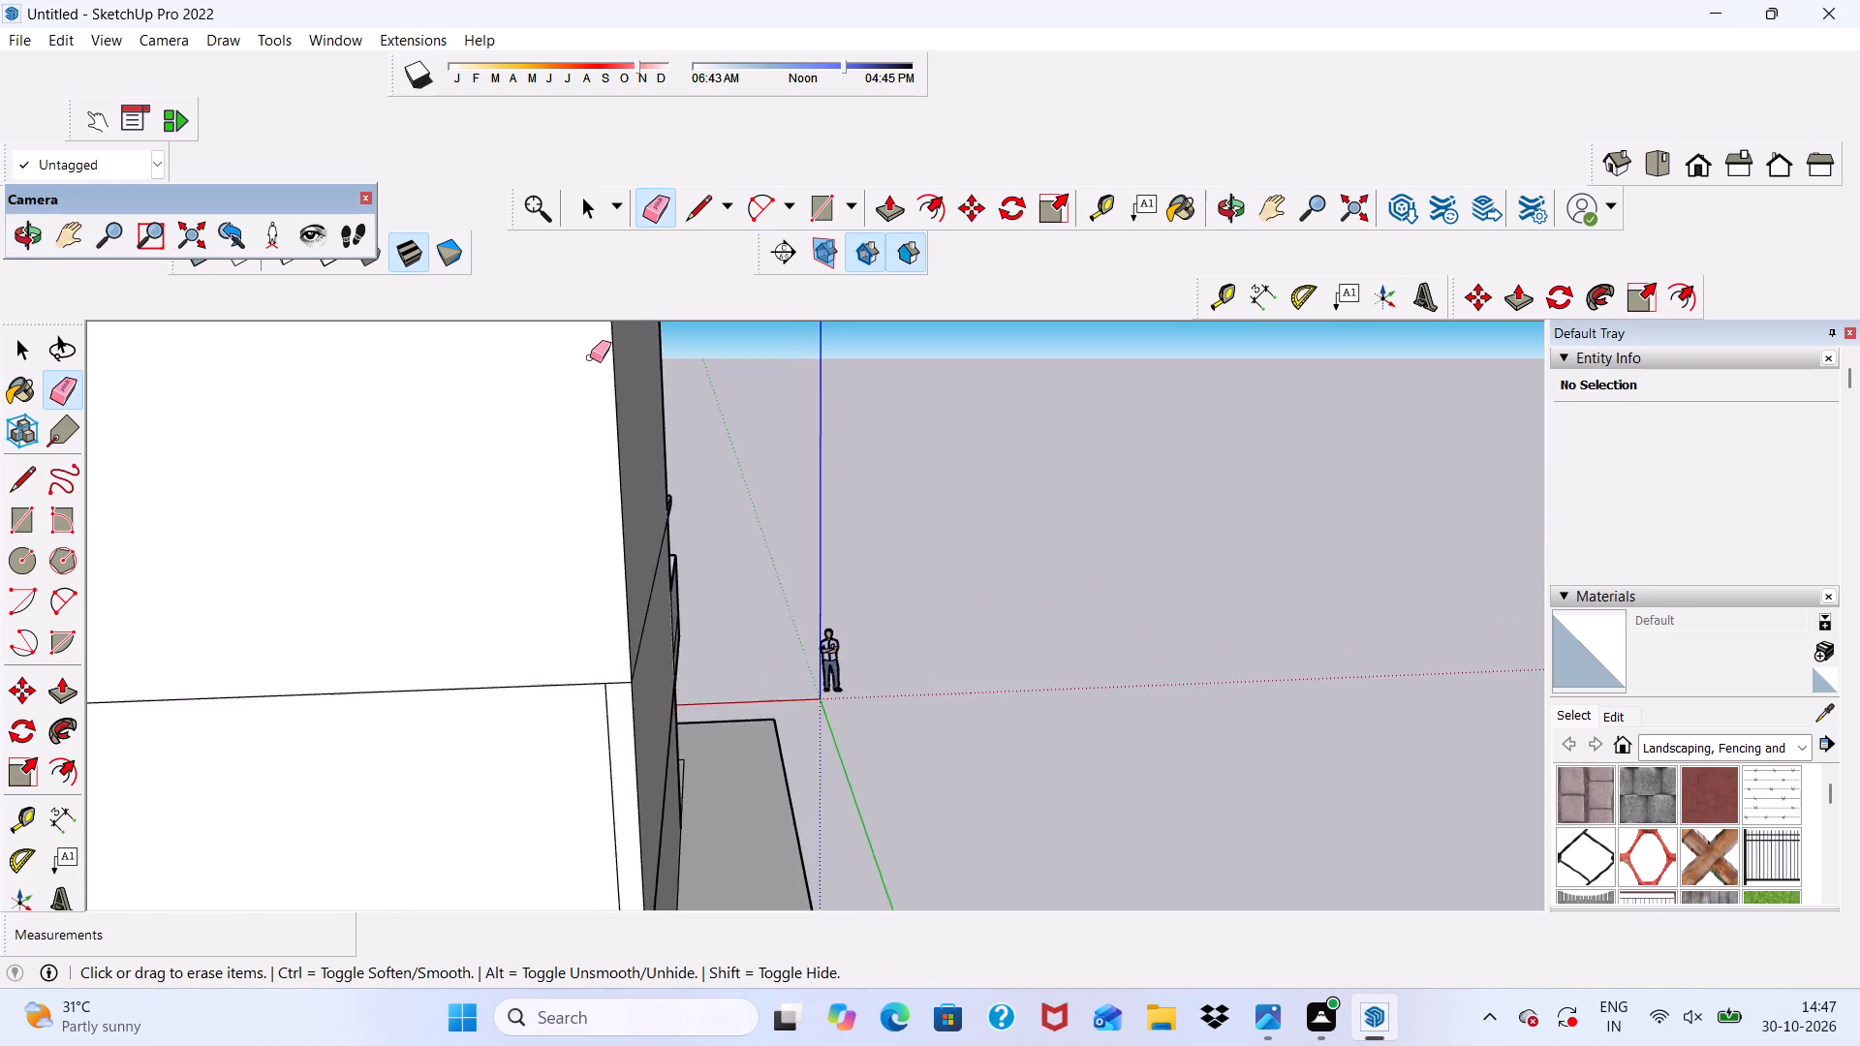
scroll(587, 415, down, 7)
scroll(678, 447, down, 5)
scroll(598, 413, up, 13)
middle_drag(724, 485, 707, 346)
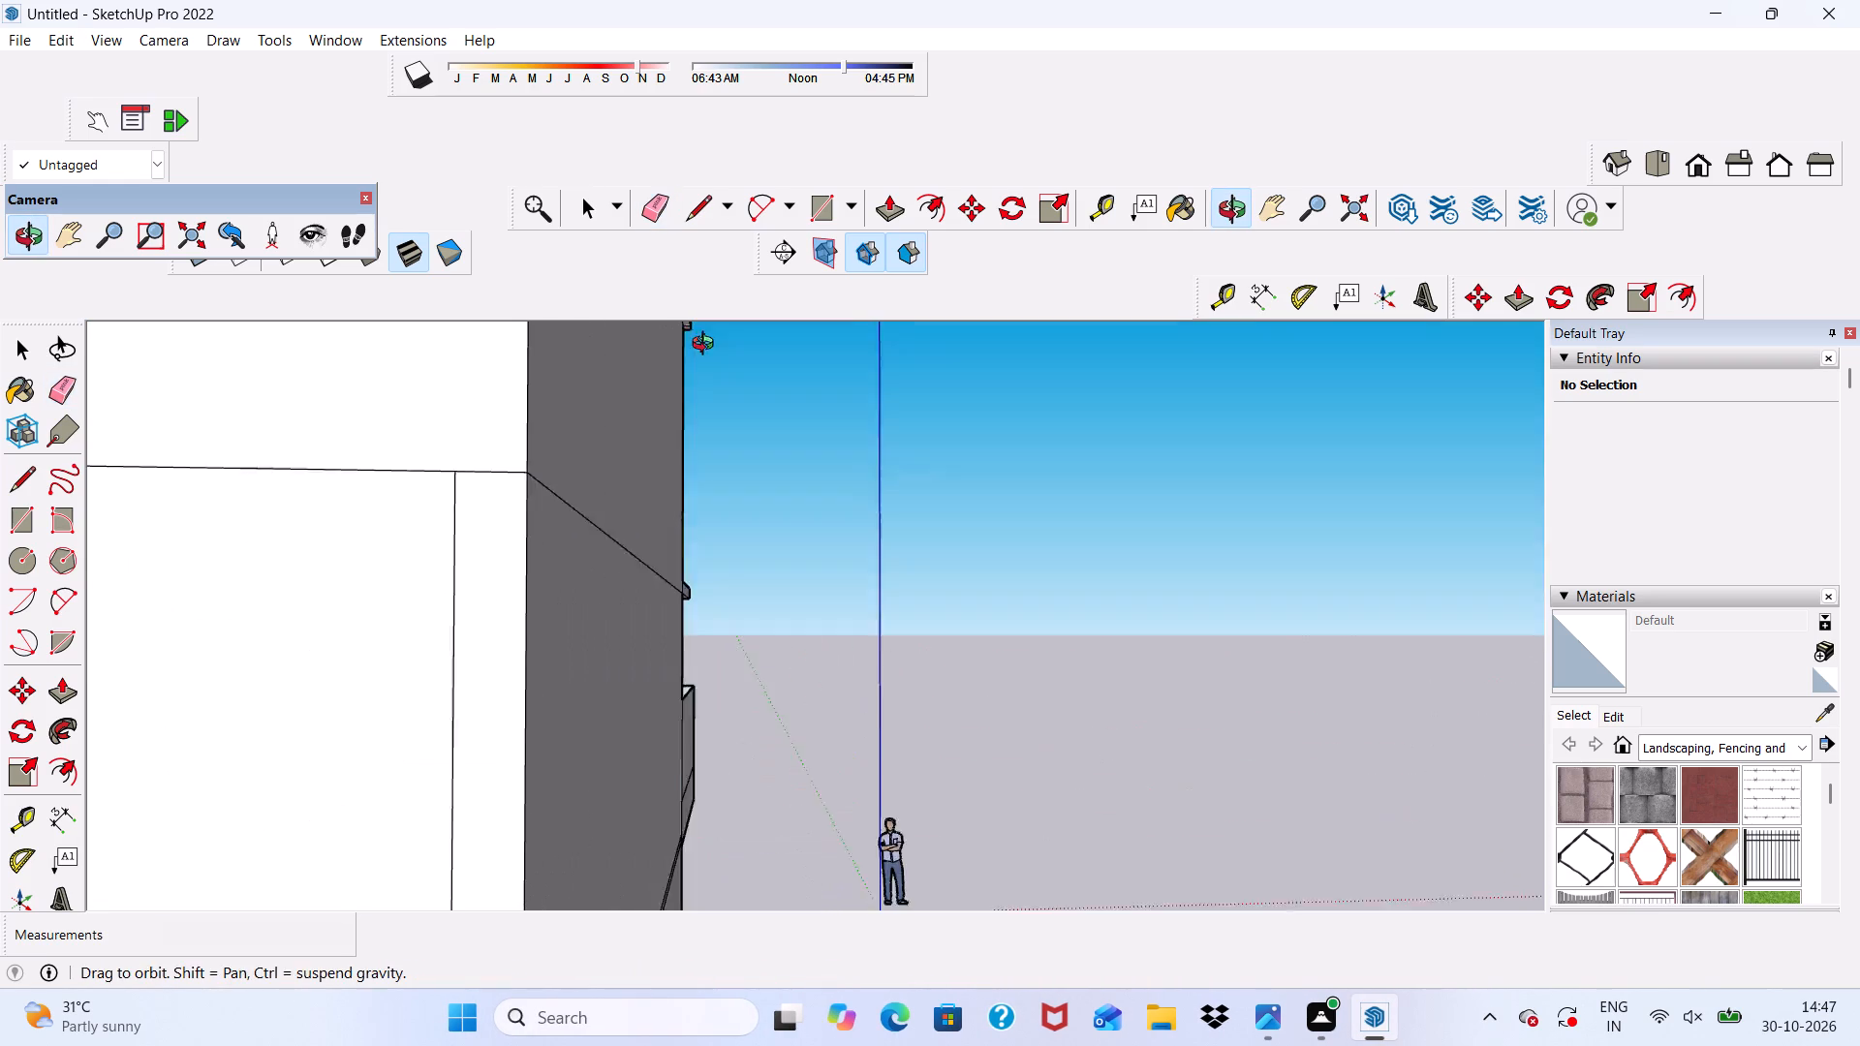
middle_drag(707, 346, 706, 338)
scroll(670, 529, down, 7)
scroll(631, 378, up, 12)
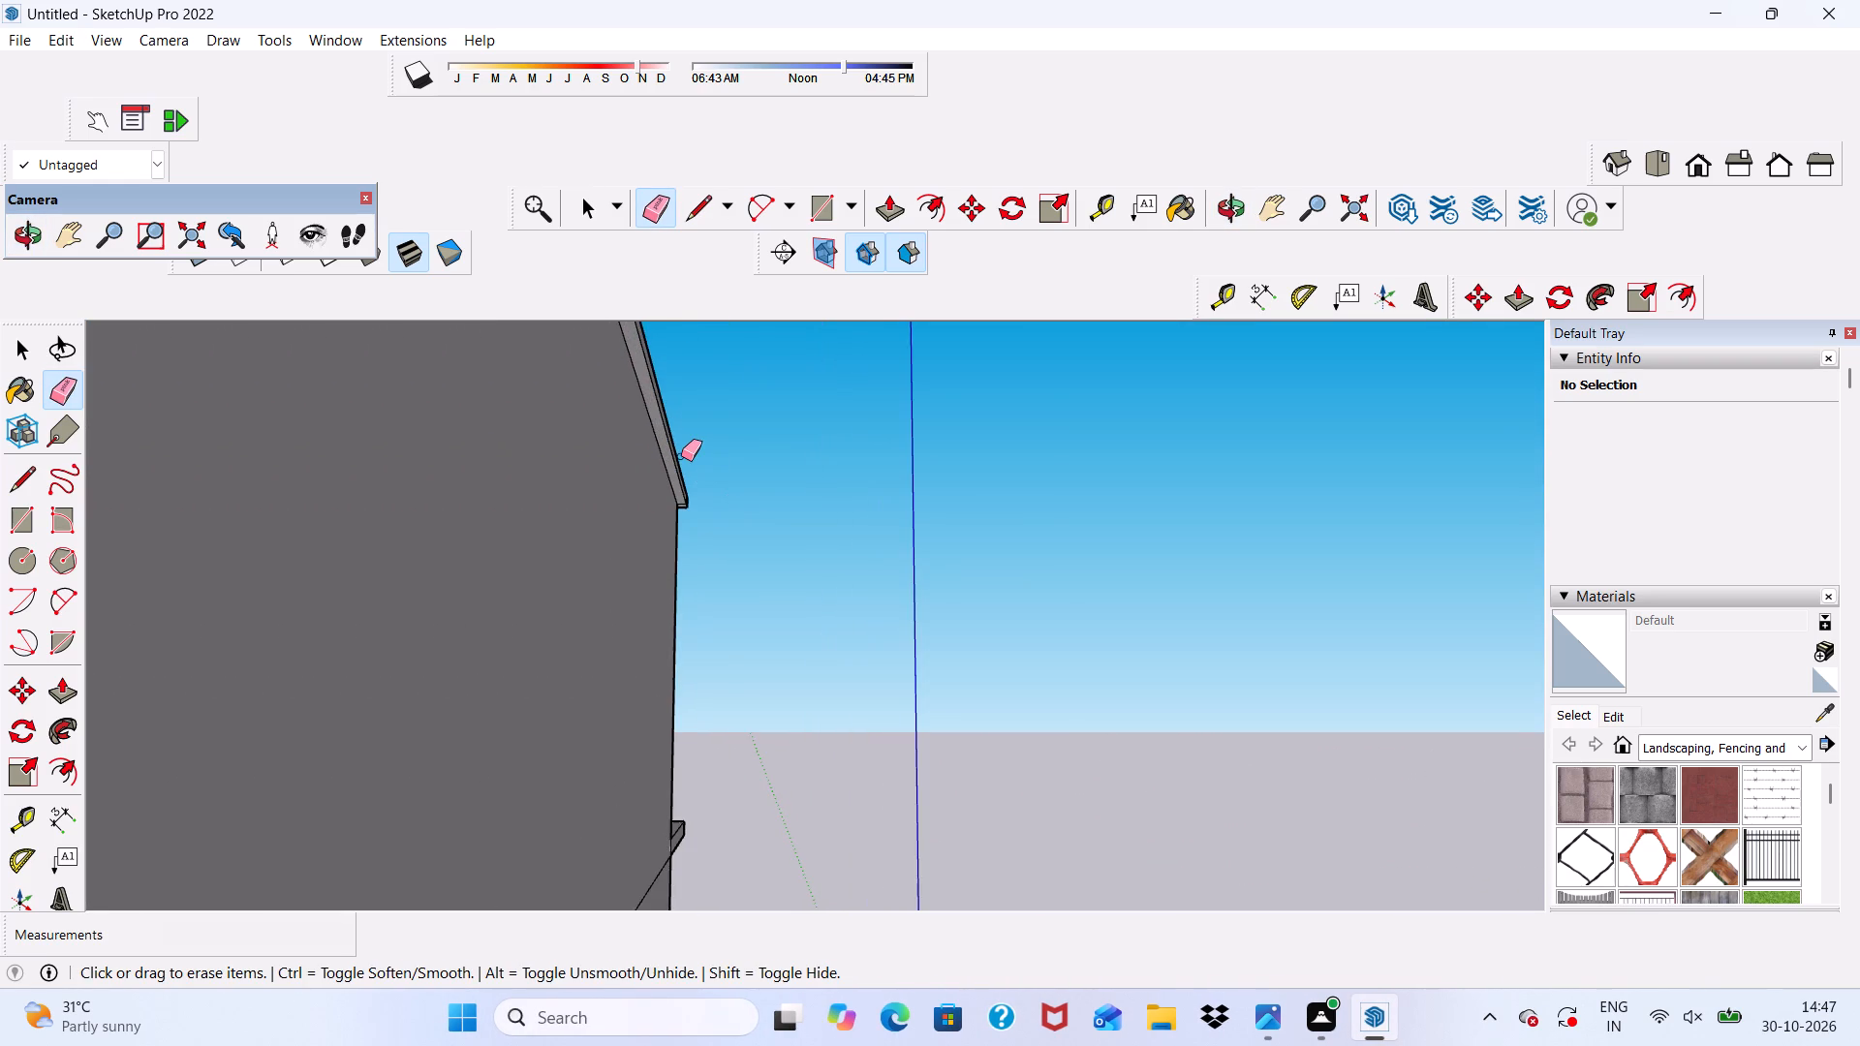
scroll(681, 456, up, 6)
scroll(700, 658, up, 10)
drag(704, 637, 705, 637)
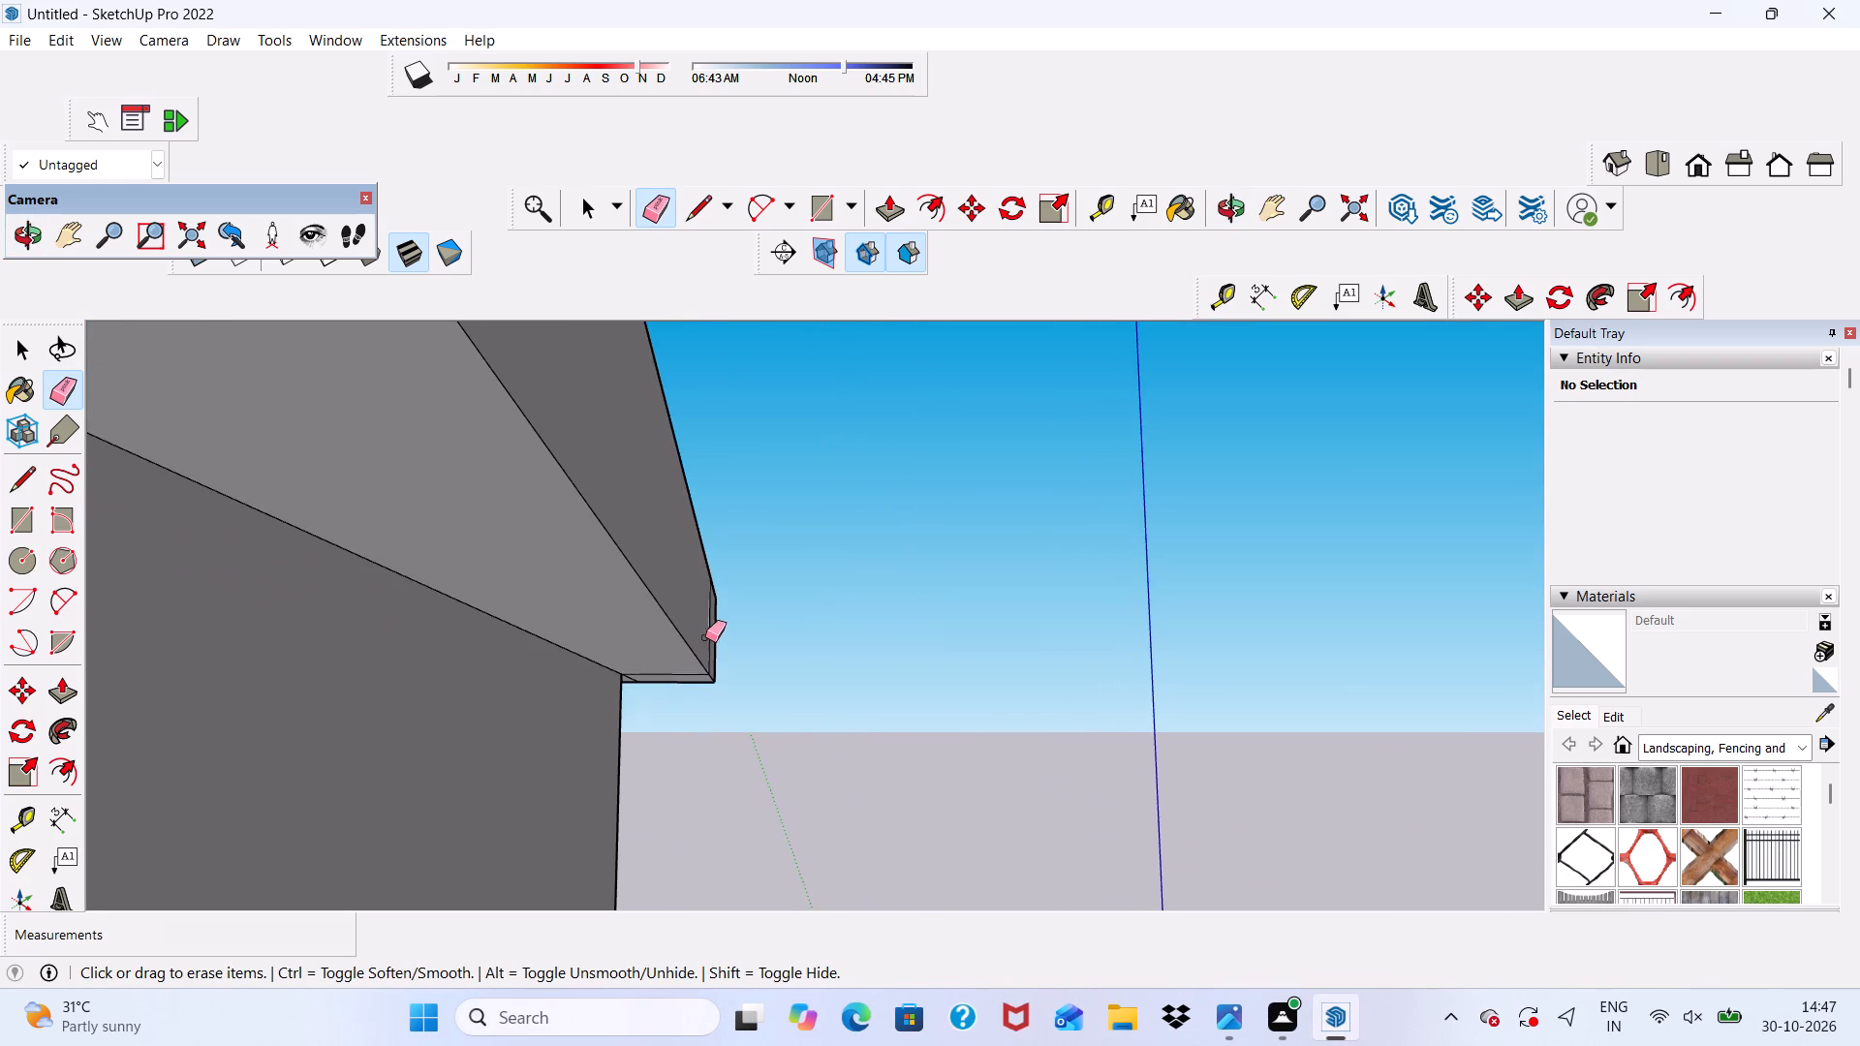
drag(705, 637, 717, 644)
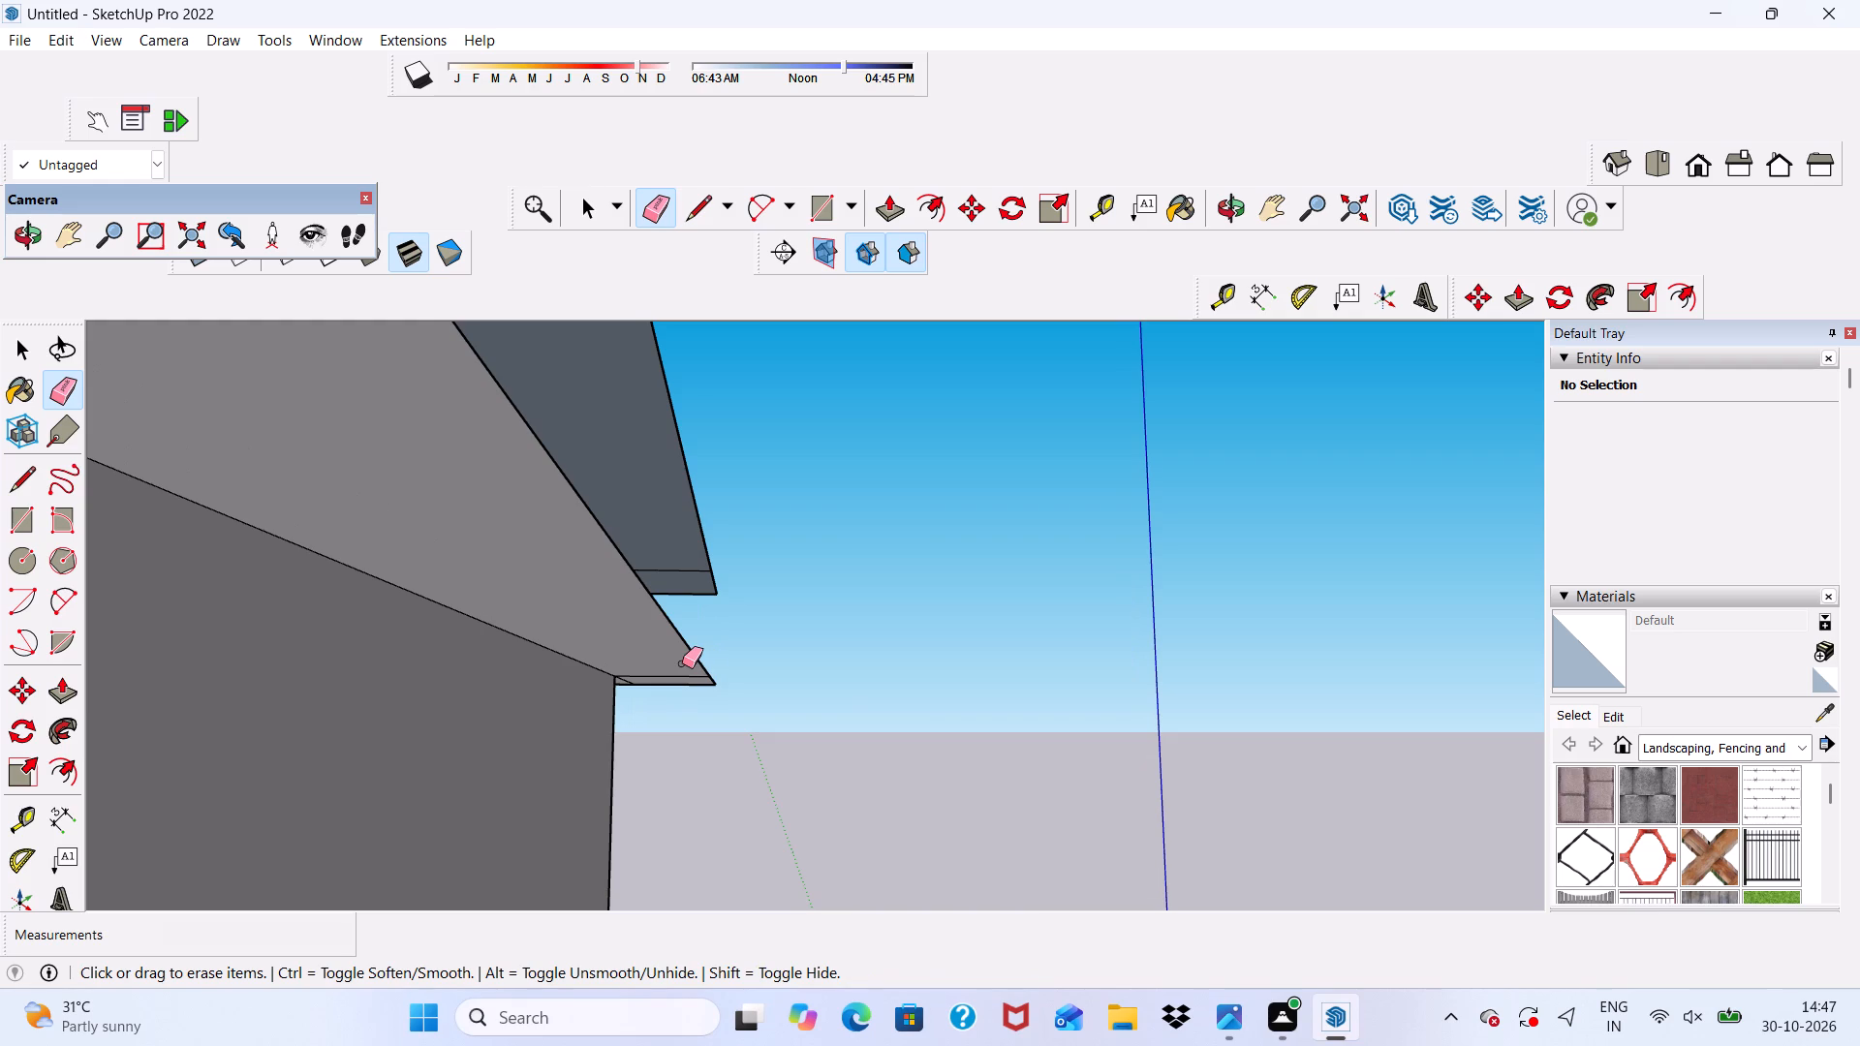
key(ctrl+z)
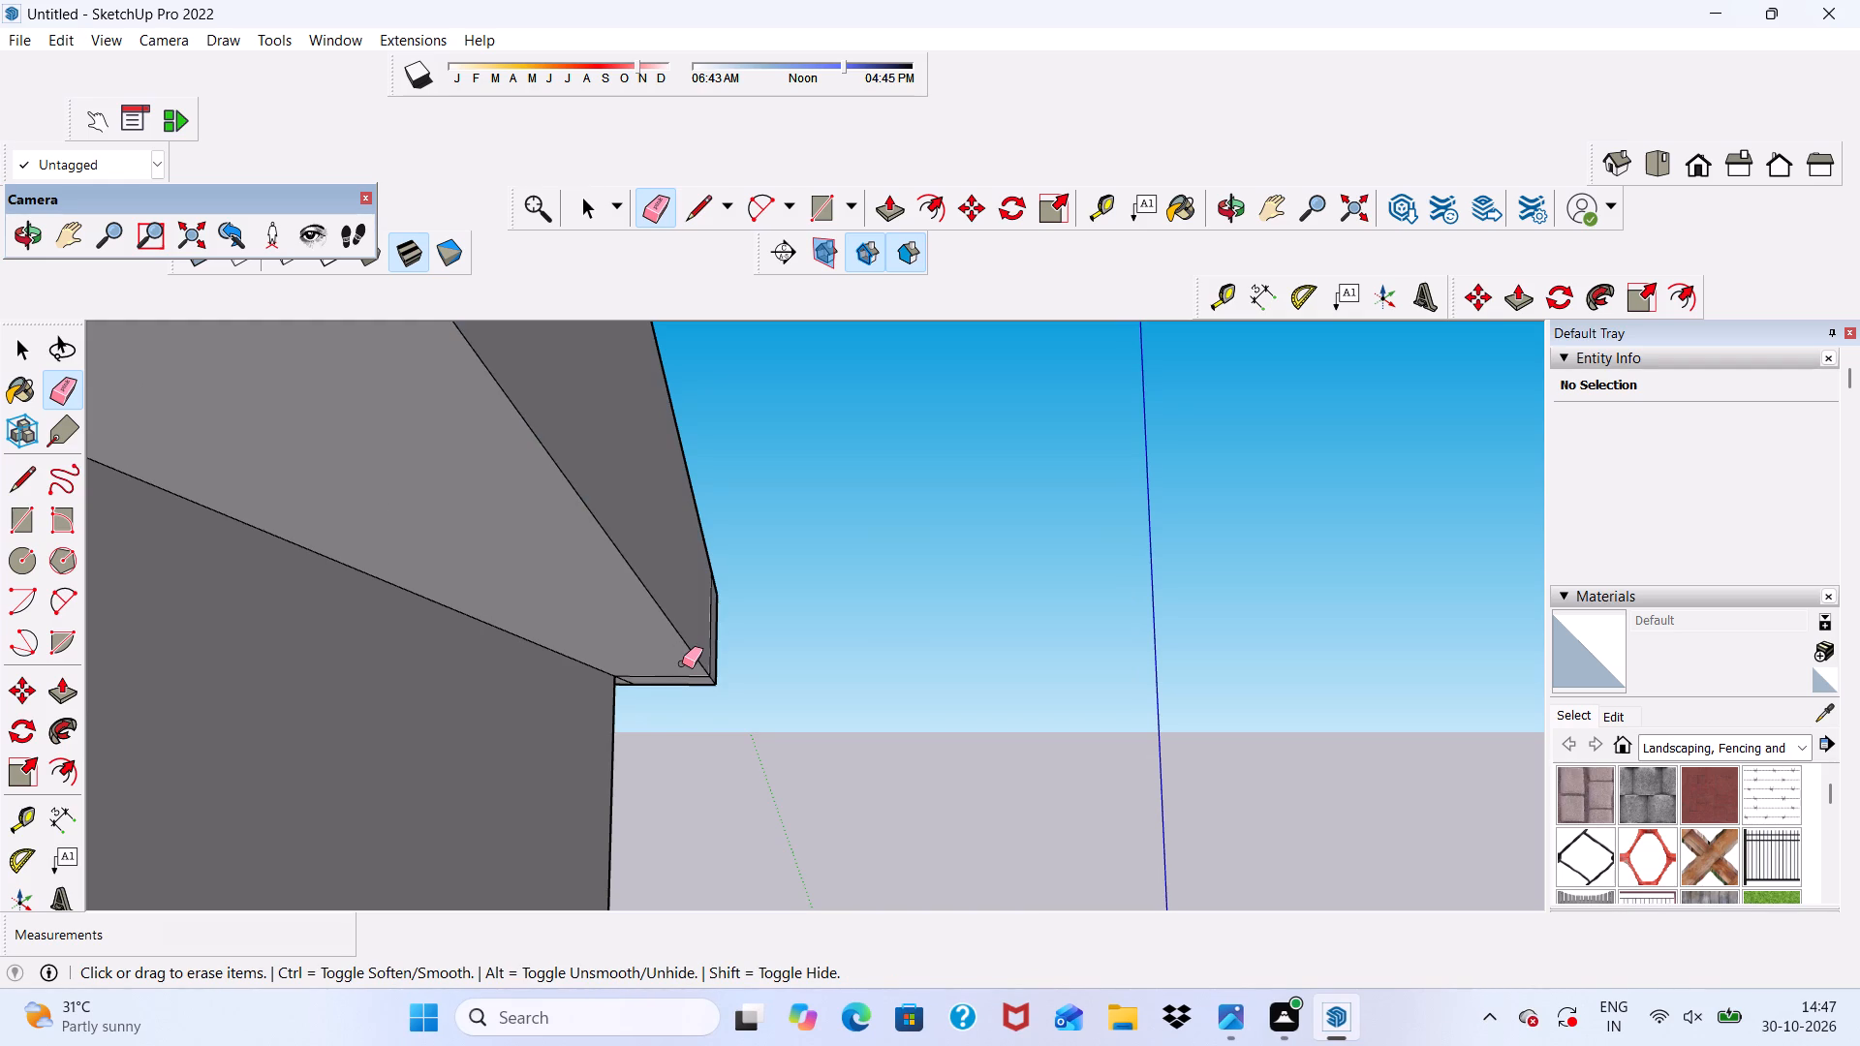
Erase the leftover short seam edges on the front roof band, including the vertical one beside its outer corner.
scroll(632, 739, up, 6)
scroll(632, 739, down, 12)
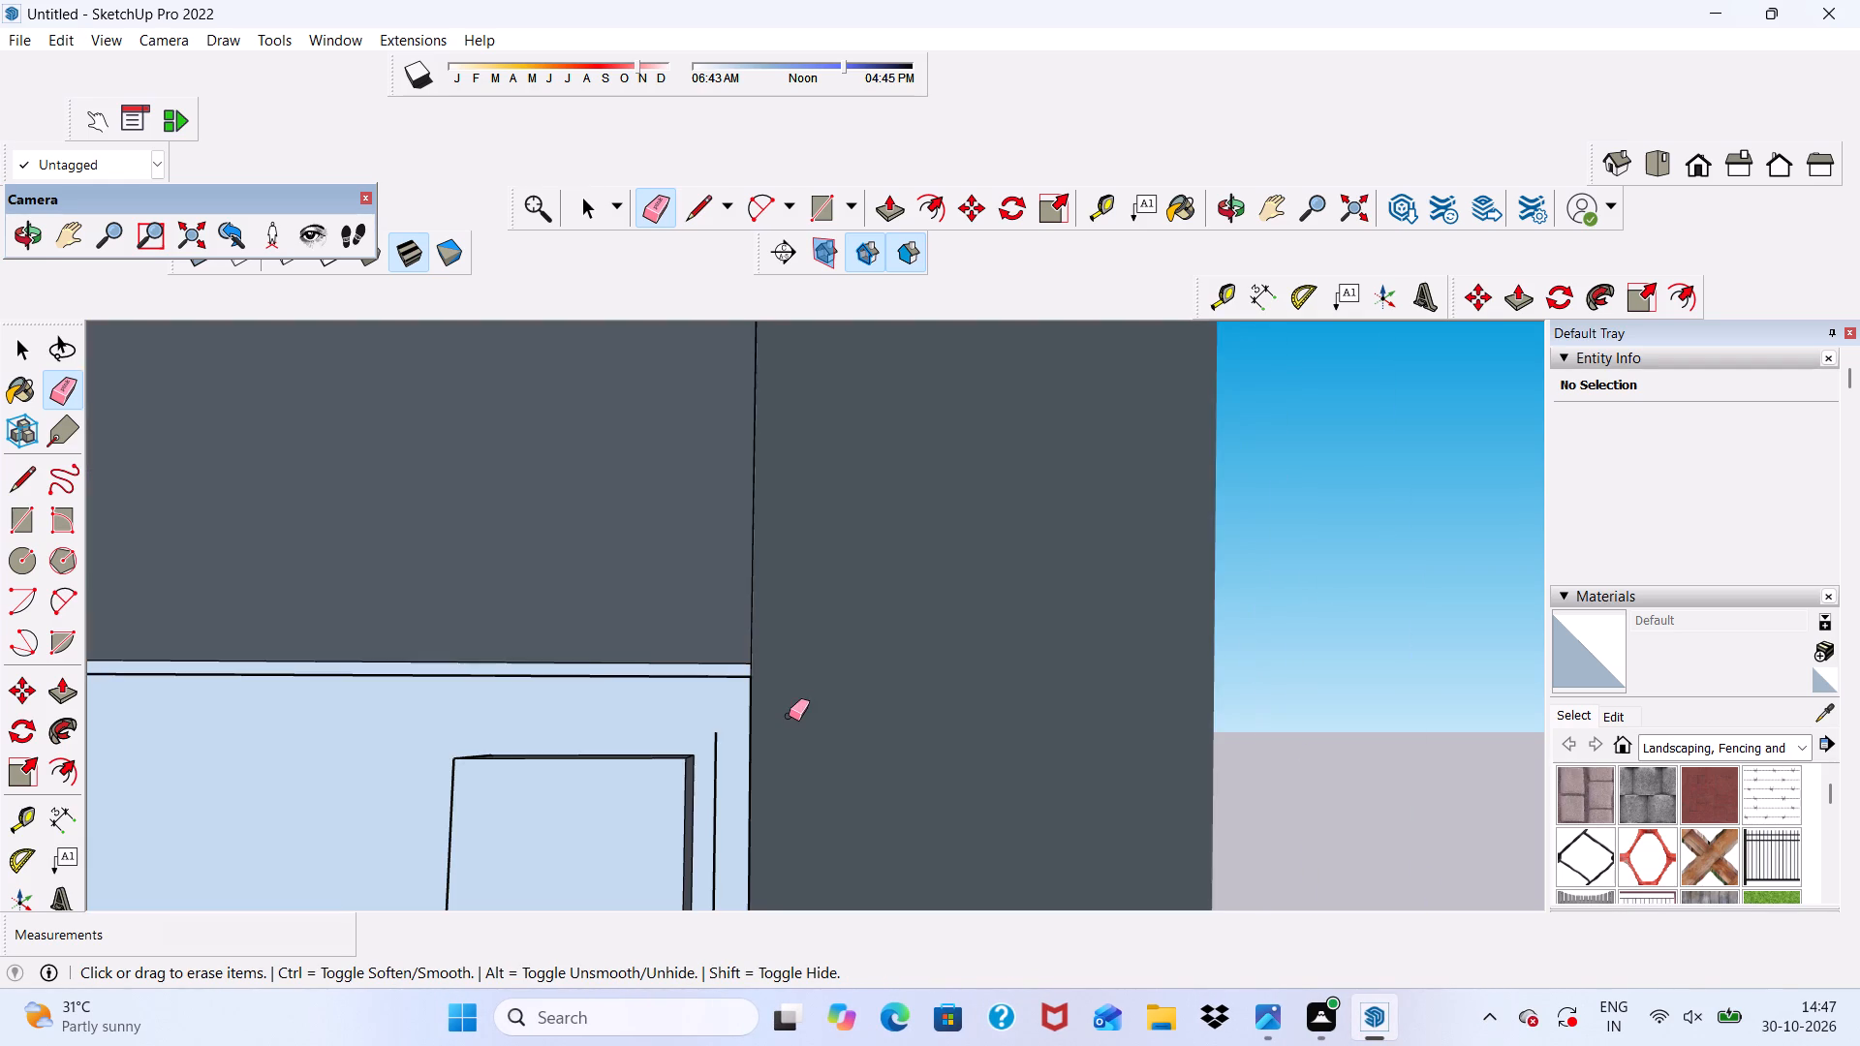
middle_drag(789, 716, 609, 697)
scroll(593, 676, up, 1)
scroll(583, 665, down, 10)
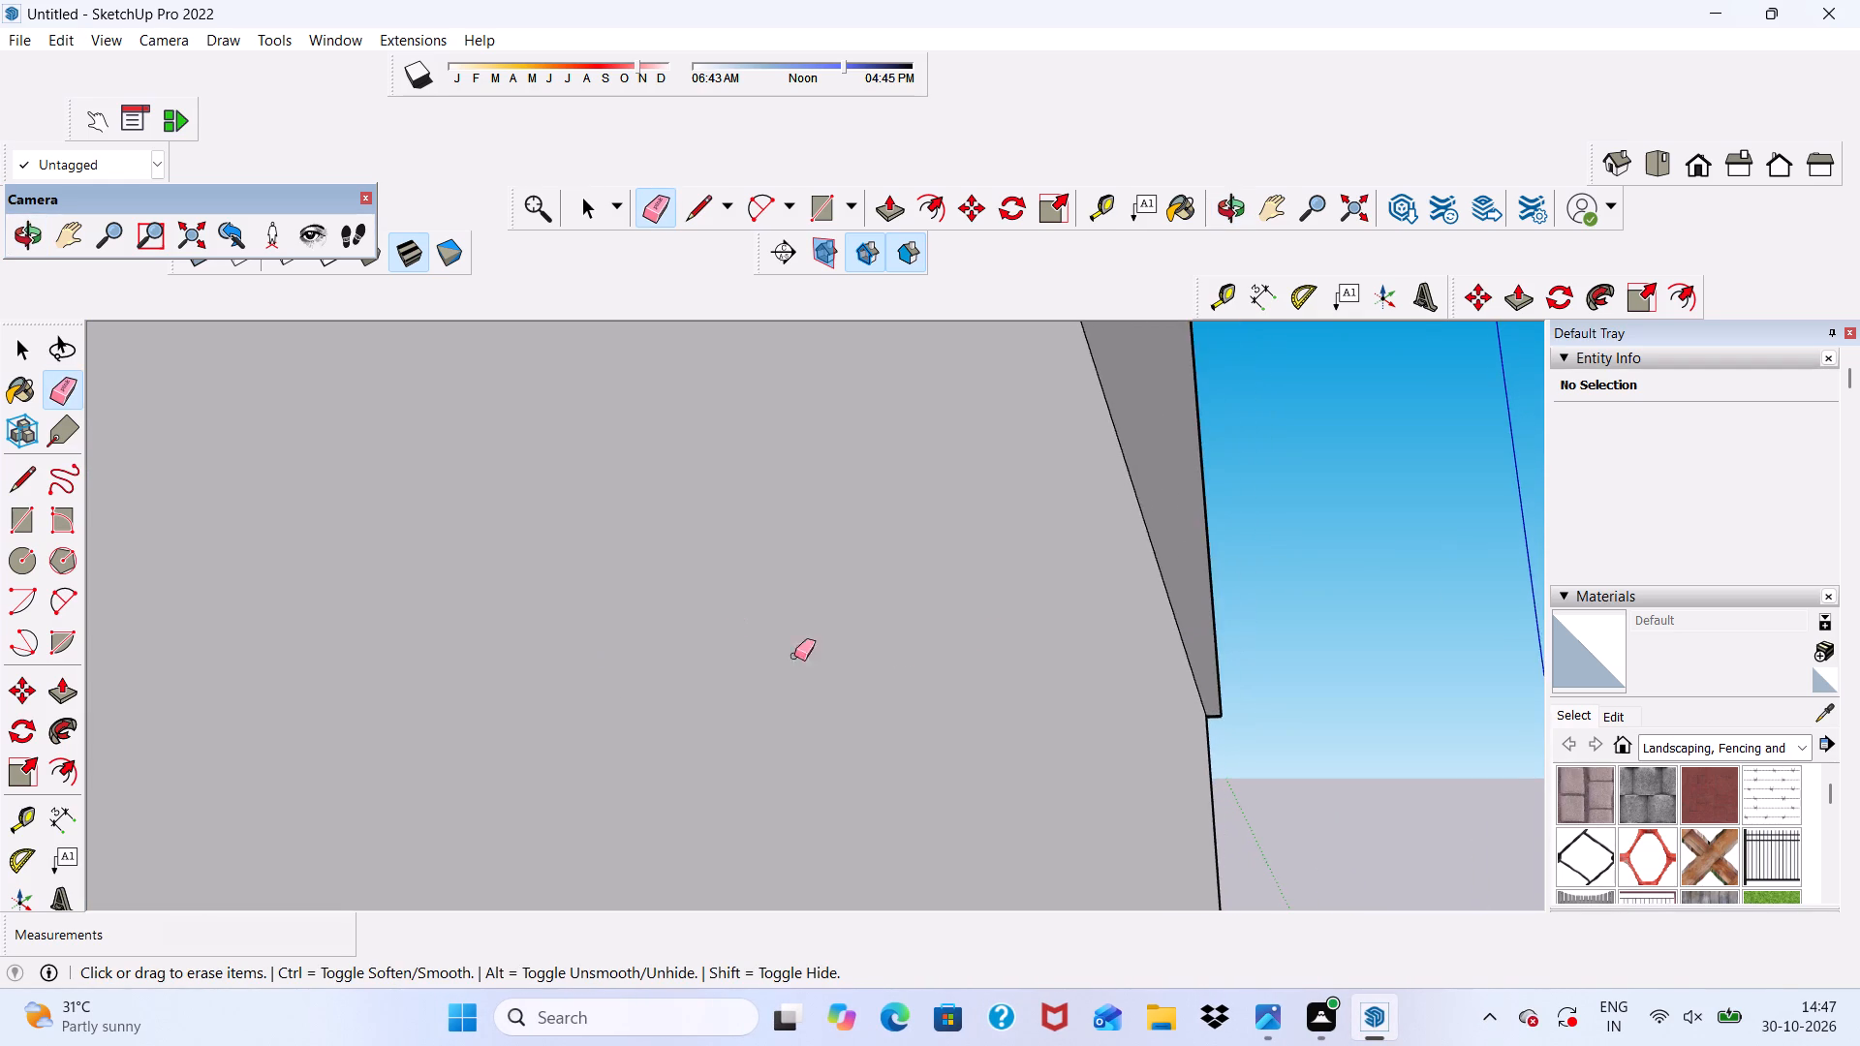
scroll(794, 656, down, 20)
scroll(794, 656, down, 8)
middle_drag(1249, 673, 1030, 756)
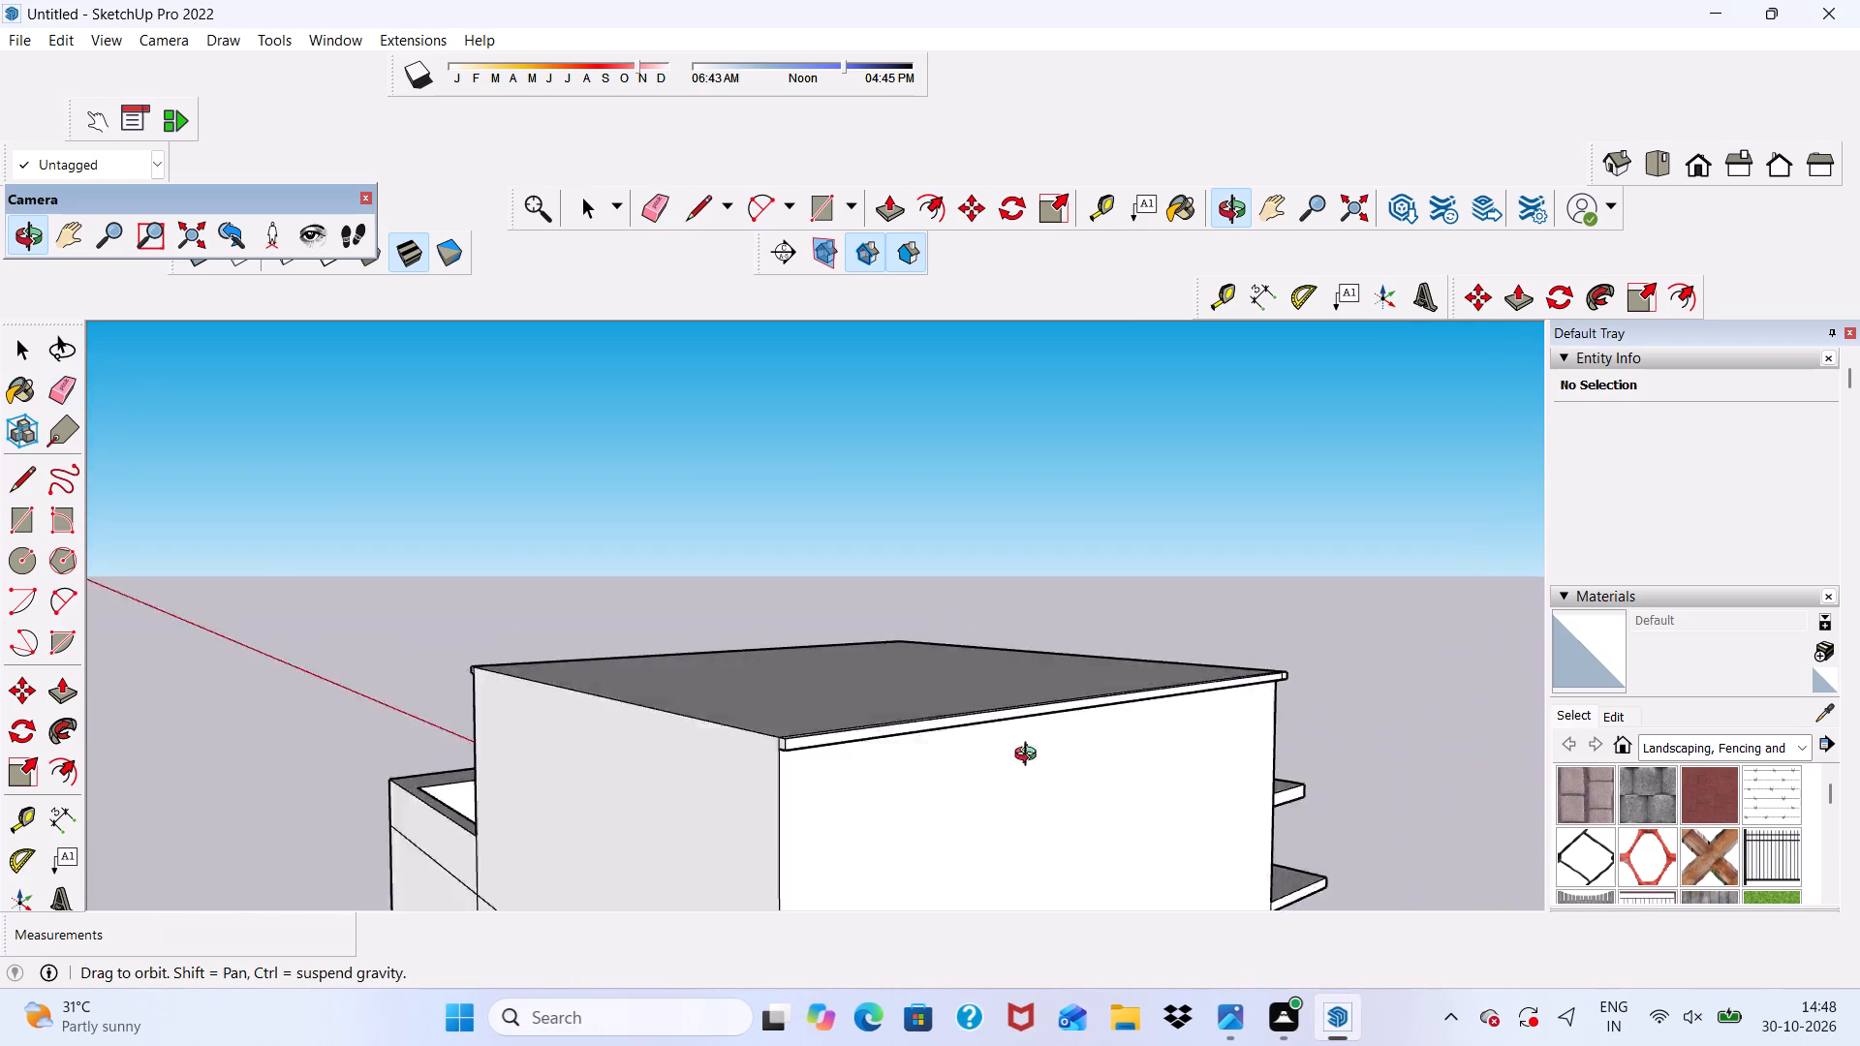
middle_drag(1030, 756, 773, 716)
scroll(1026, 631, up, 6)
scroll(1214, 668, up, 7)
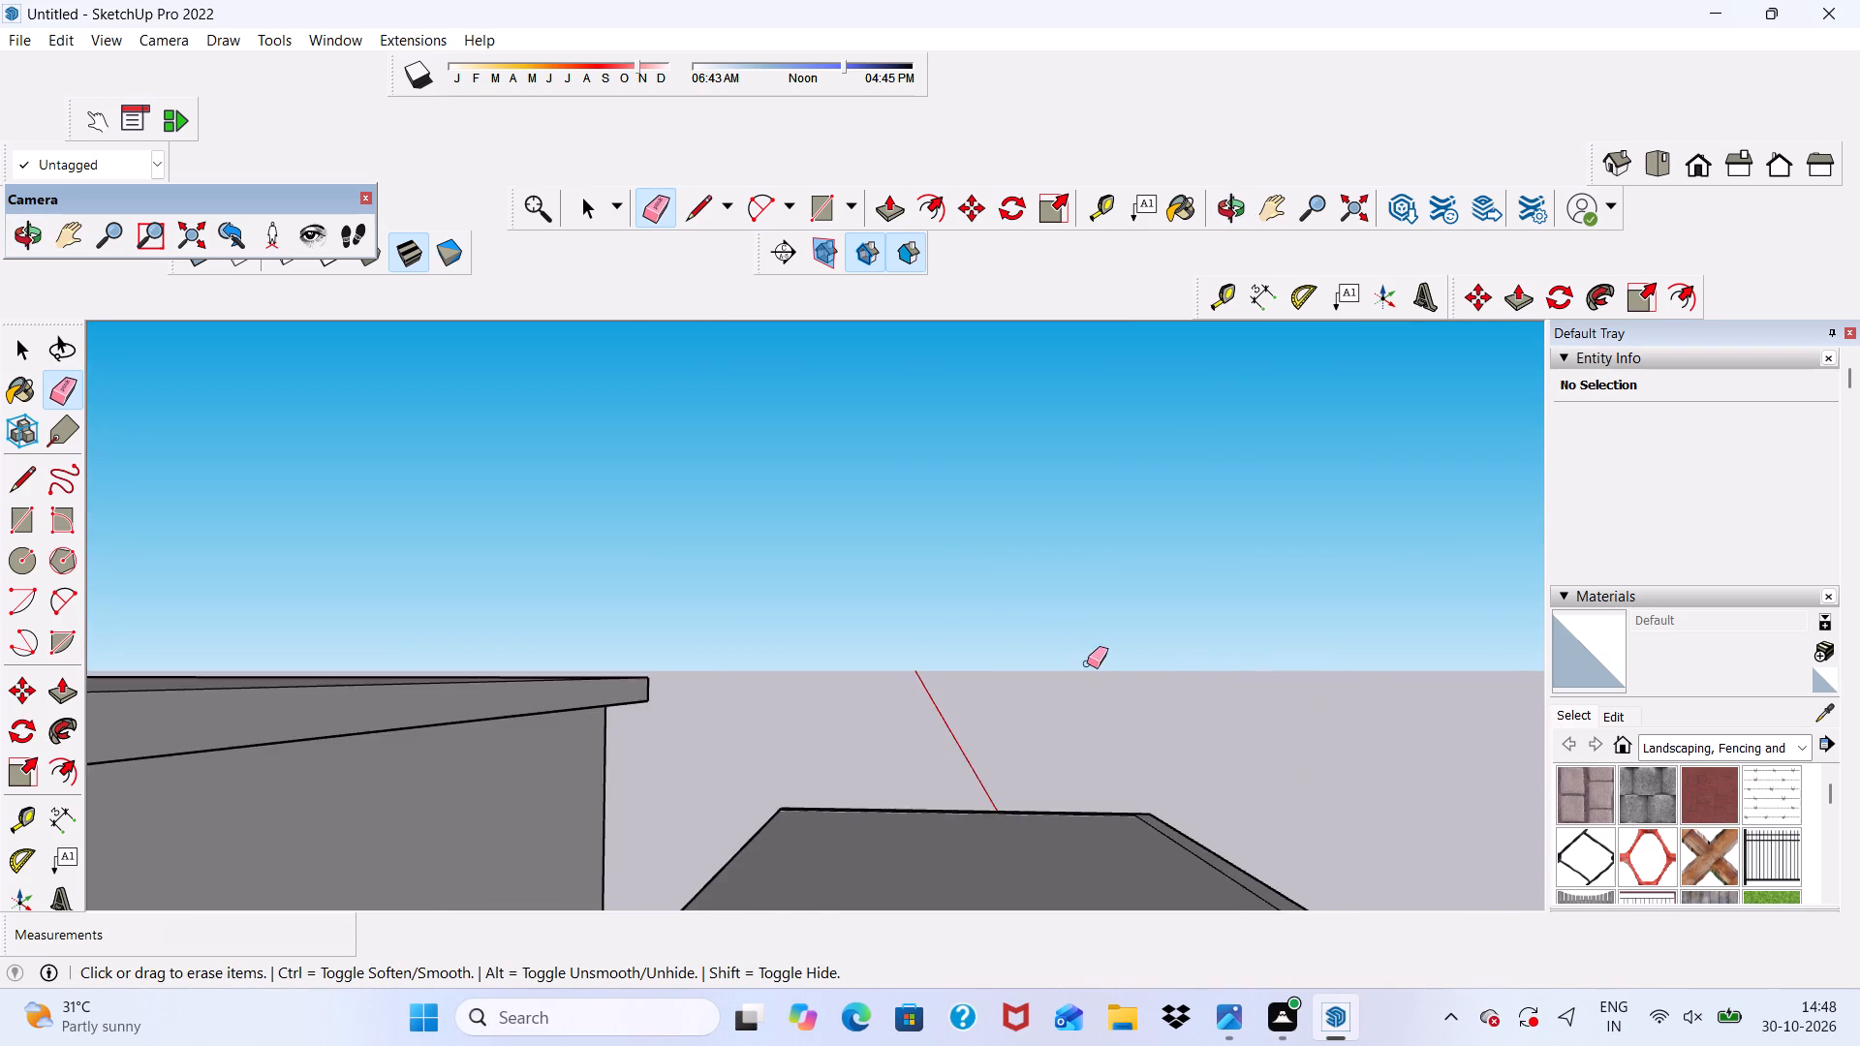
scroll(1087, 663, down, 5)
scroll(795, 708, up, 5)
drag(637, 672, 624, 678)
scroll(759, 706, down, 1)
middle_drag(794, 716, 698, 755)
scroll(863, 667, up, 1)
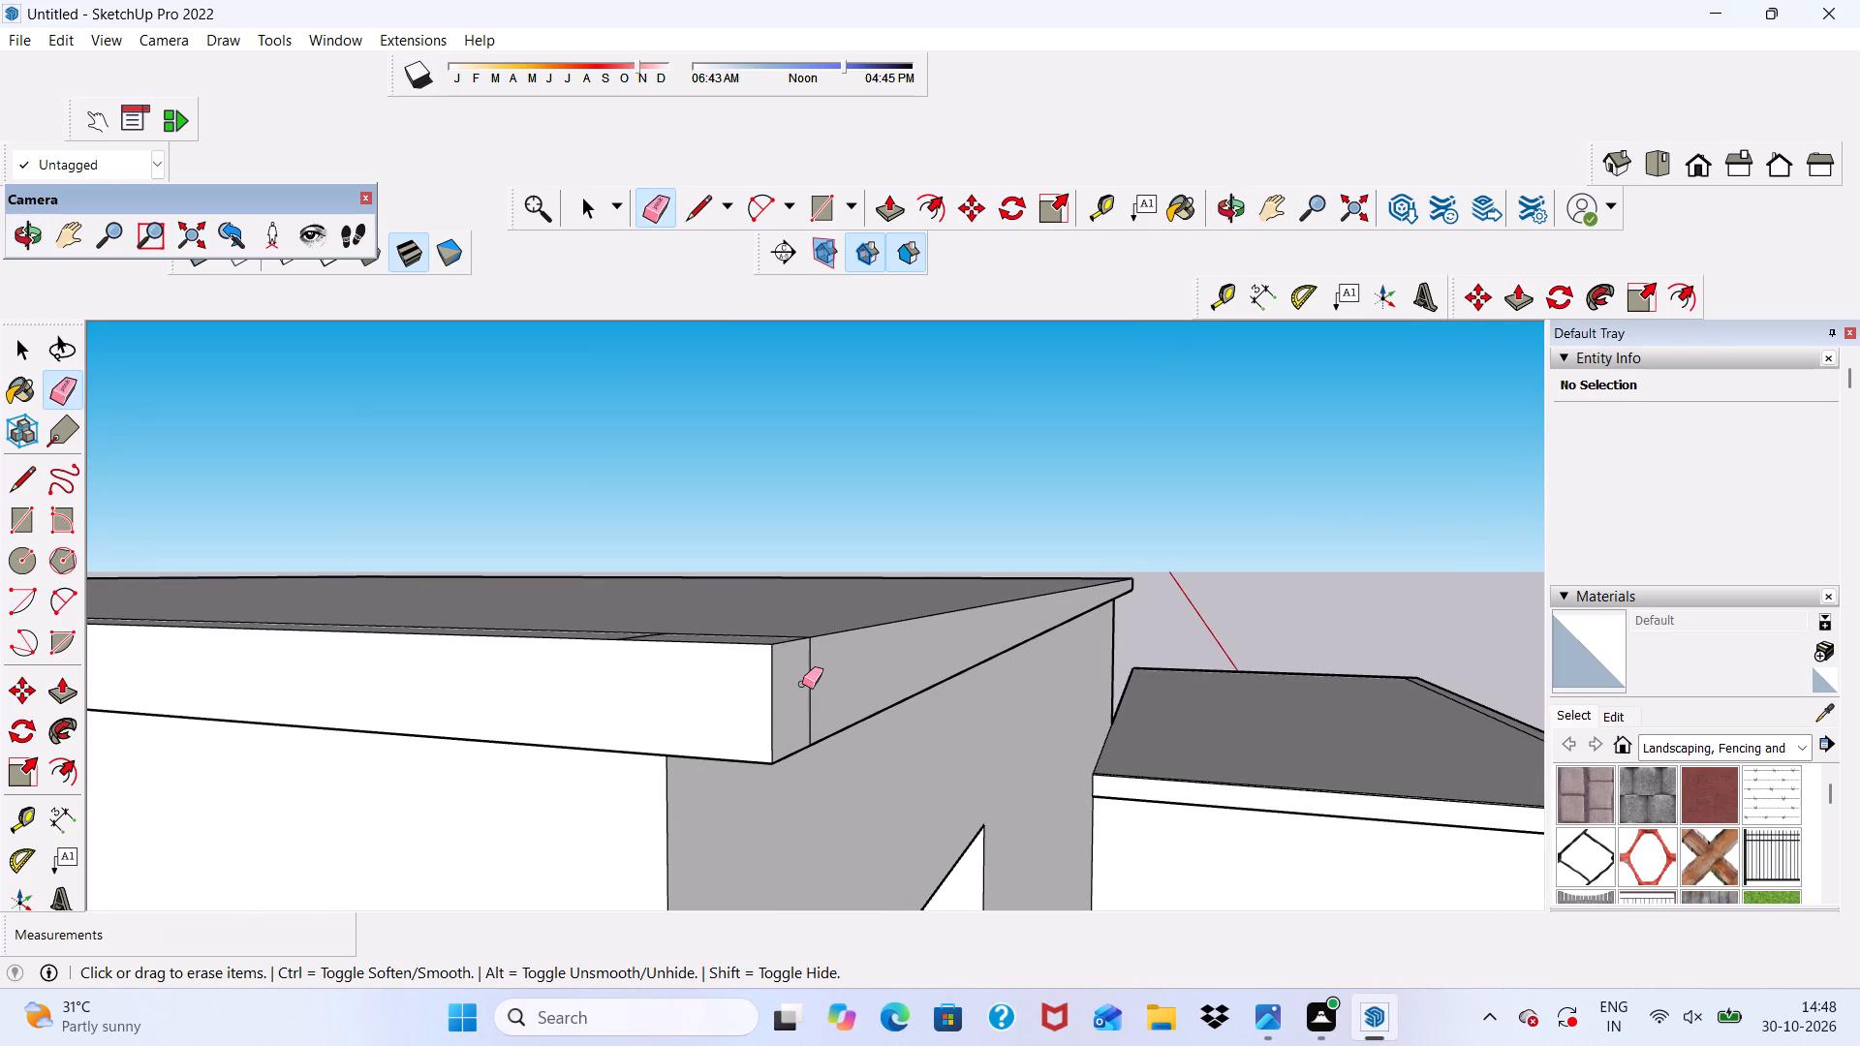
click(802, 684)
Erase the inner seam edges on the tall block's roof surface along the outer side band and its front corner.
middle_drag(830, 682, 790, 803)
drag(550, 545, 588, 615)
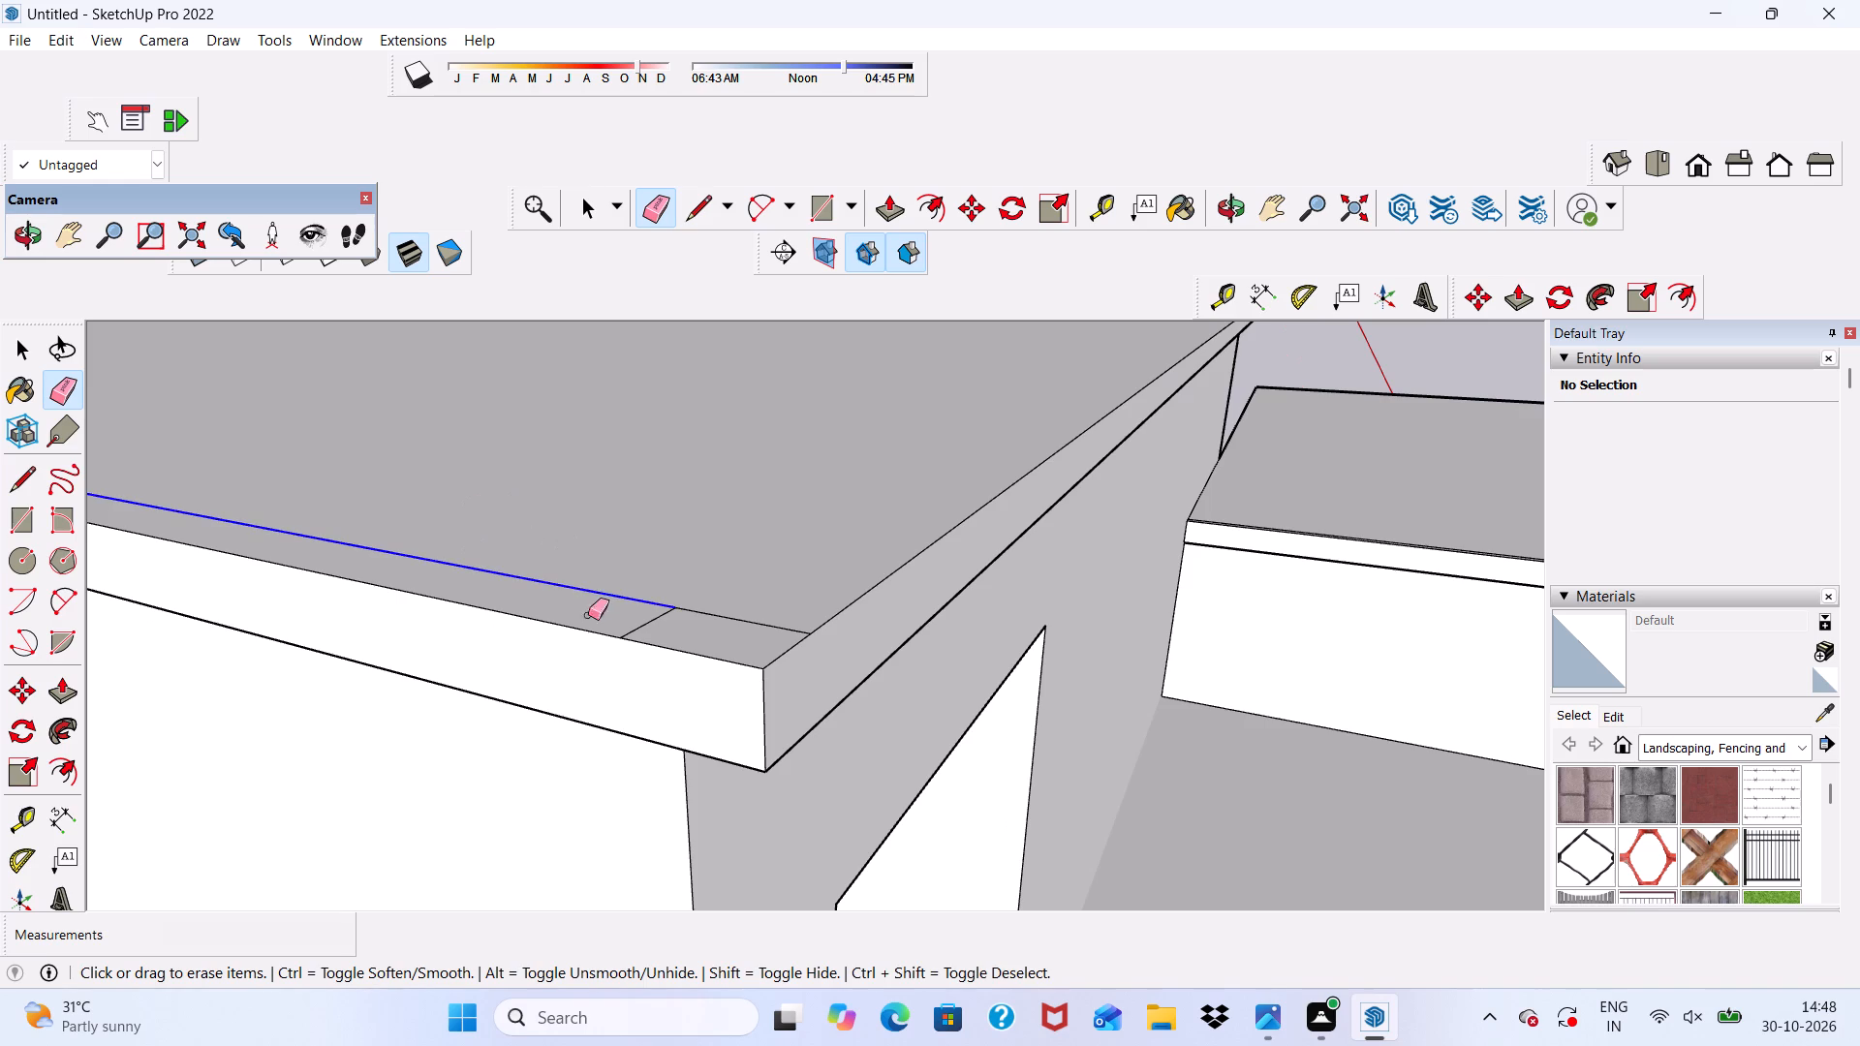
drag(588, 615, 767, 627)
Erase the leftover seam edges on the underside of the roof band at the front outer corner.
scroll(767, 626, down, 1)
middle_drag(767, 624, 798, 332)
scroll(768, 509, up, 4)
drag(661, 495, 635, 522)
drag(789, 523, 800, 550)
Erase the horizontal seam lines across the tall block's outer side wall, including the double line at floor level.
scroll(727, 450, down, 14)
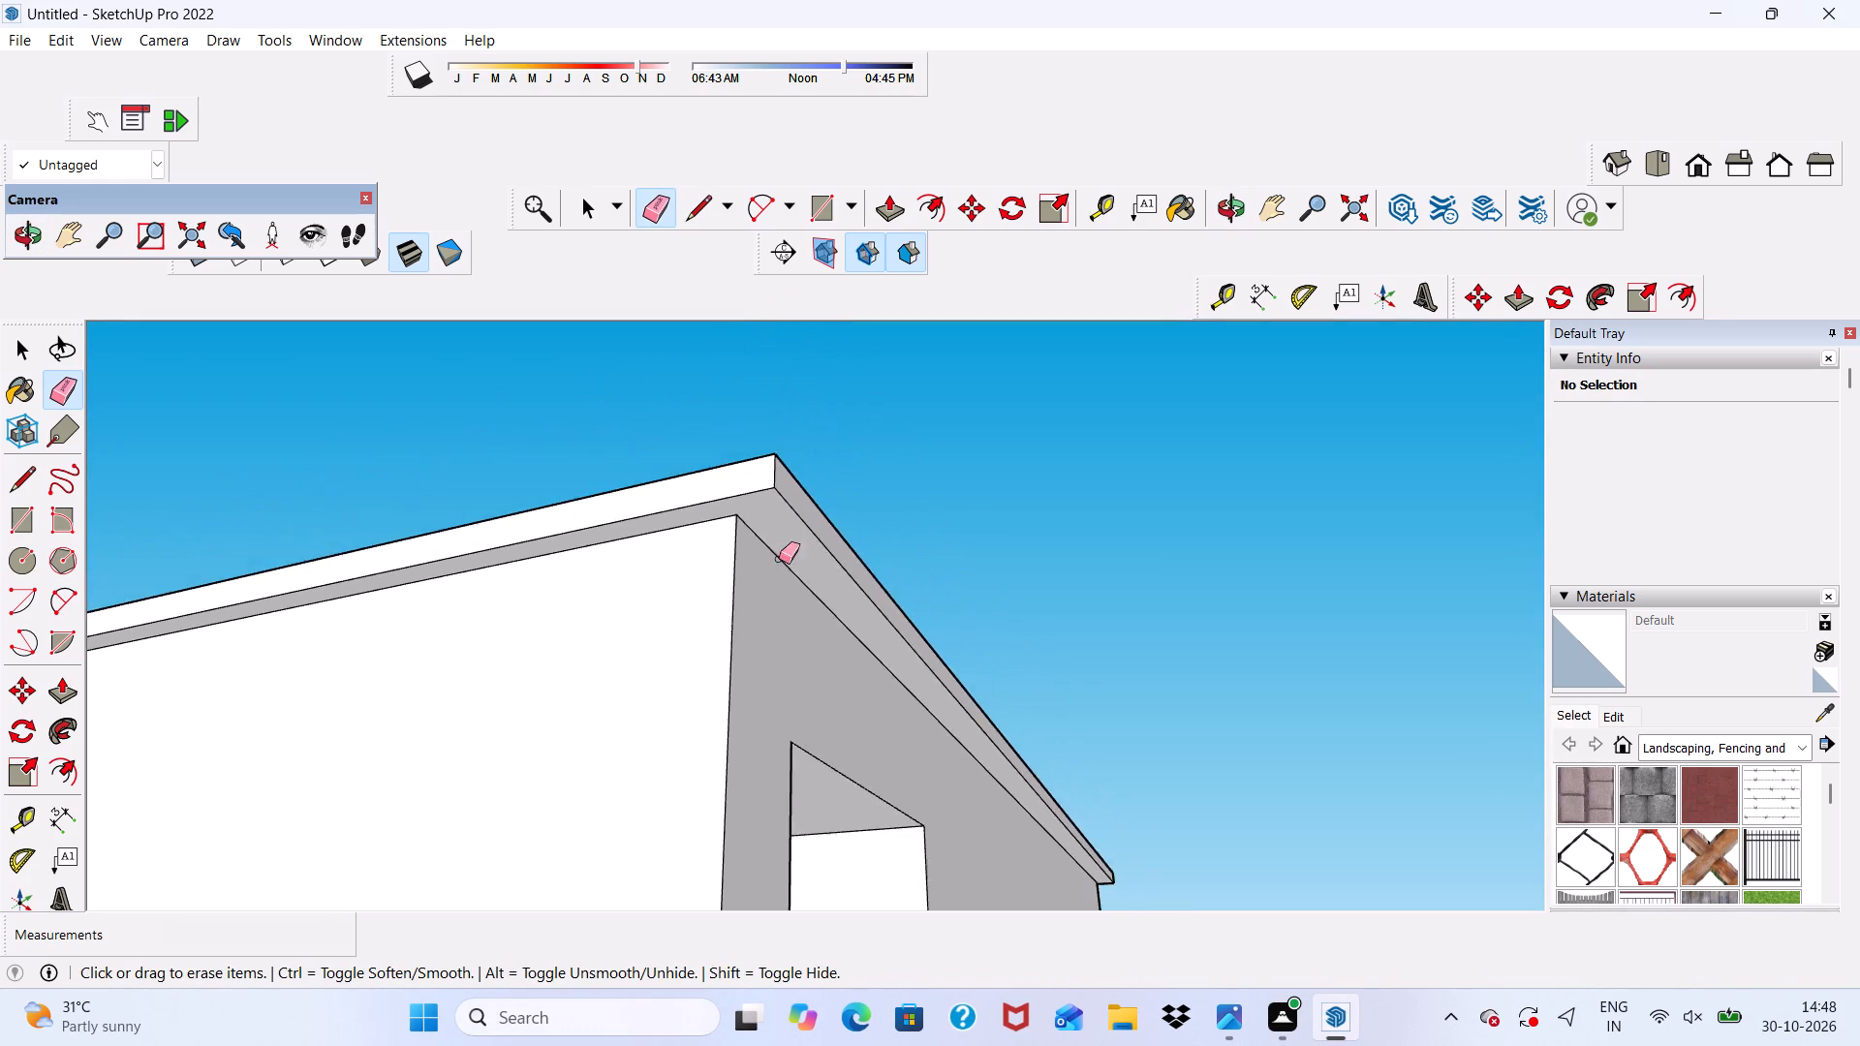
middle_drag(779, 559, 748, 598)
scroll(820, 564, up, 1)
scroll(869, 538, down, 3)
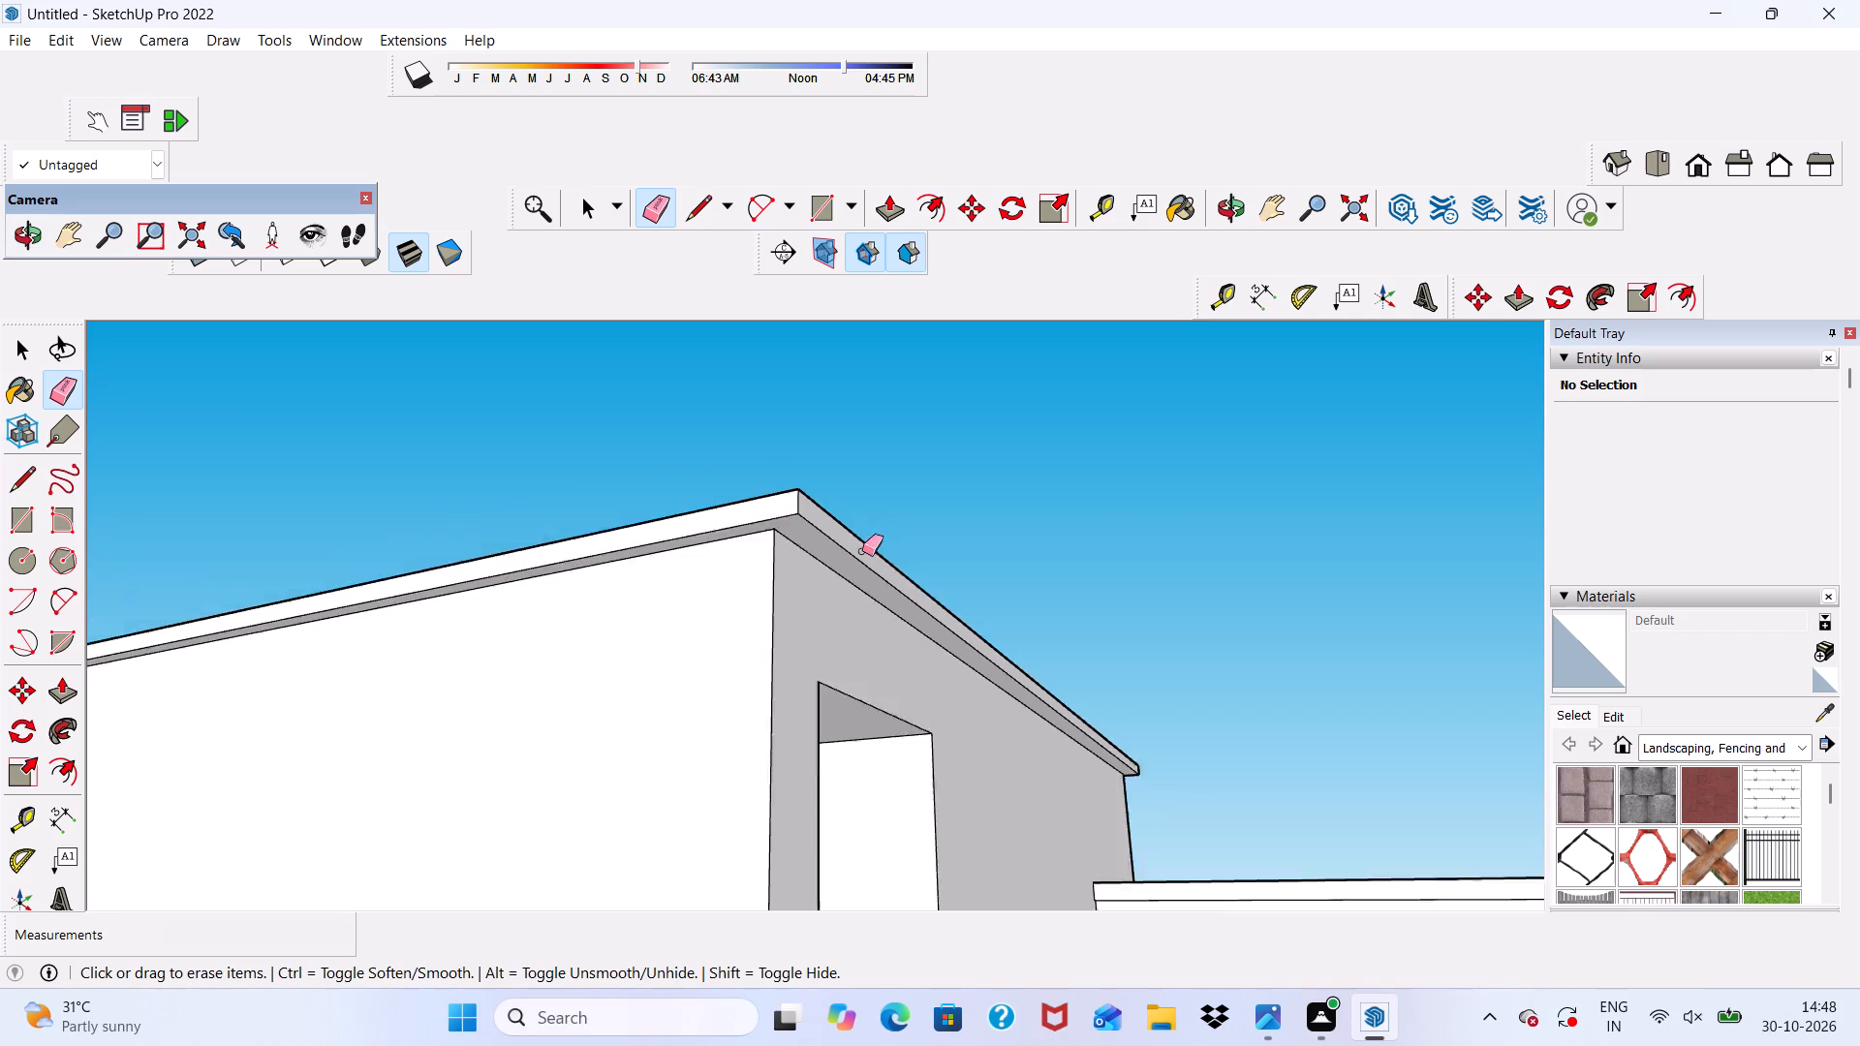
scroll(862, 551, down, 3)
middle_drag(415, 562, 646, 631)
scroll(986, 507, down, 10)
middle_drag(409, 569, 592, 624)
scroll(925, 691, up, 6)
scroll(786, 551, up, 1)
scroll(783, 538, down, 5)
drag(817, 614, 811, 744)
scroll(817, 538, down, 6)
scroll(901, 758, up, 2)
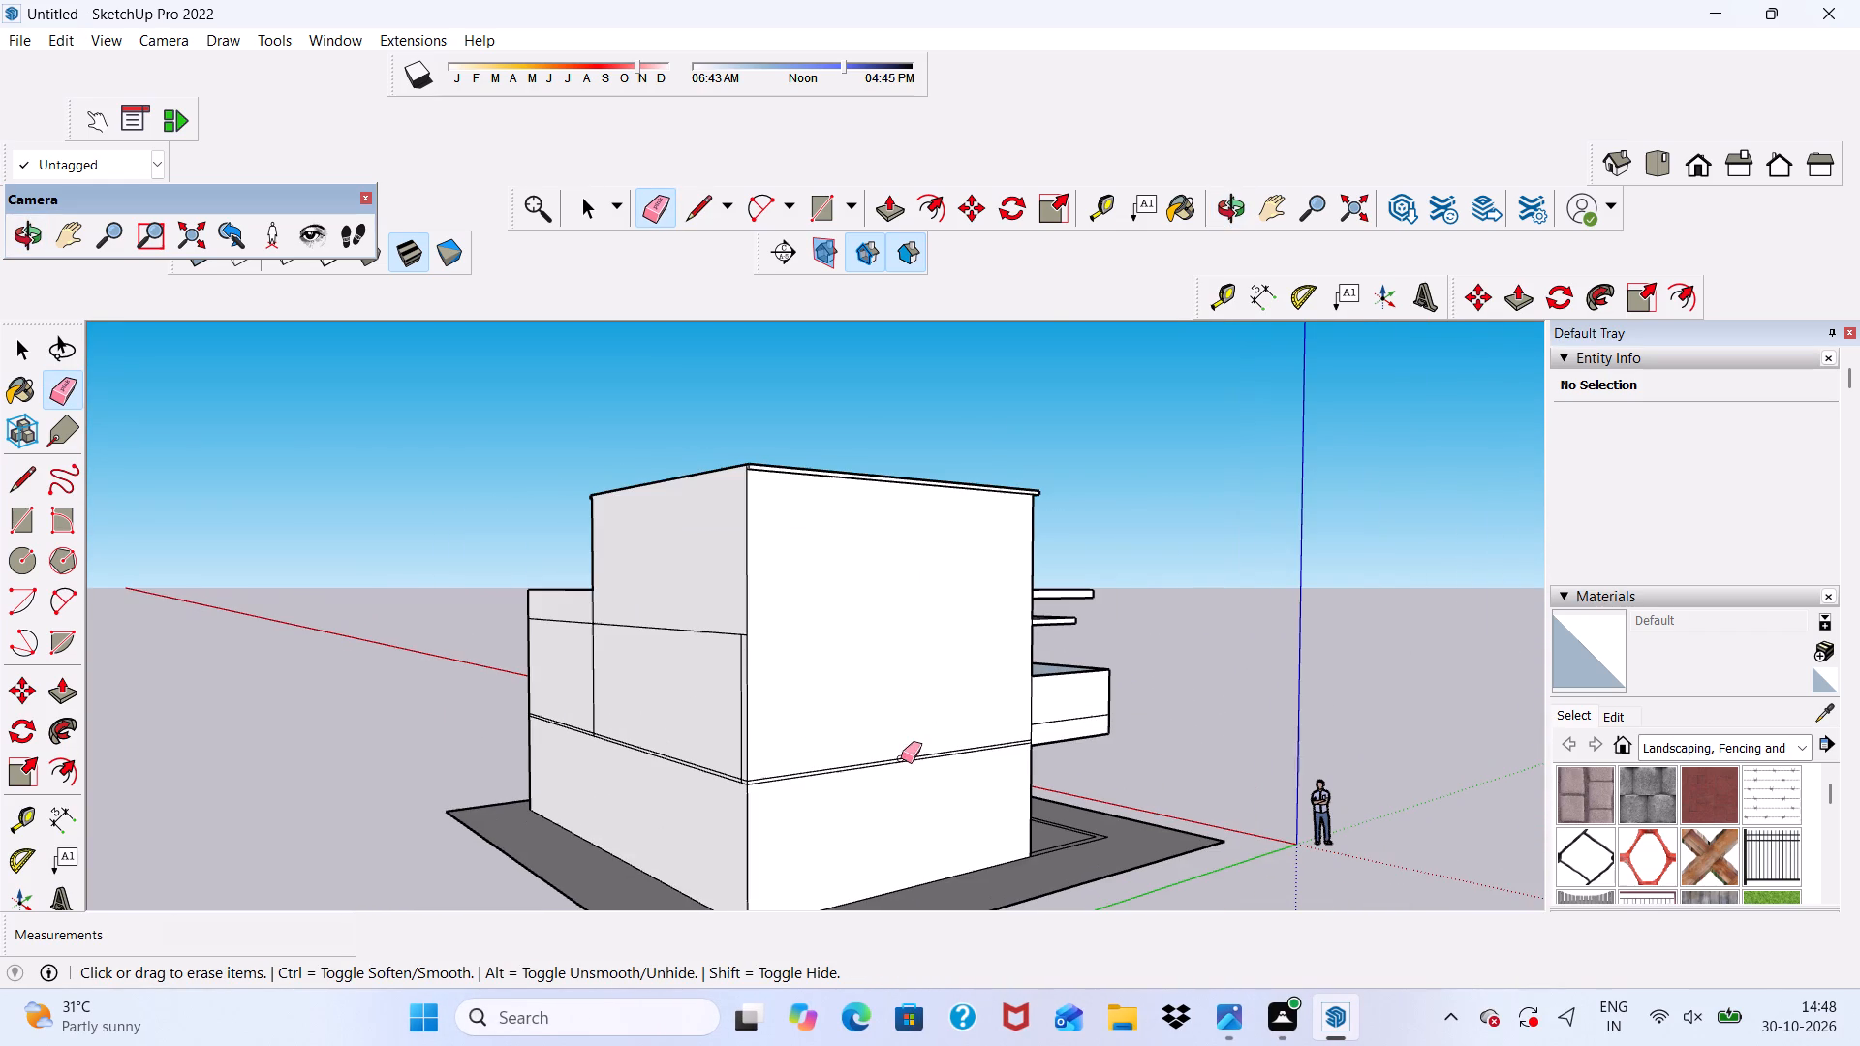
drag(892, 741, 876, 786)
scroll(740, 797, up, 13)
drag(771, 769, 773, 782)
Erase the upper horizontal seams and the vertical seam between the tall and lower blocks on the rear wall.
scroll(739, 764, down, 3)
middle_drag(475, 760, 666, 787)
drag(1001, 424, 1007, 493)
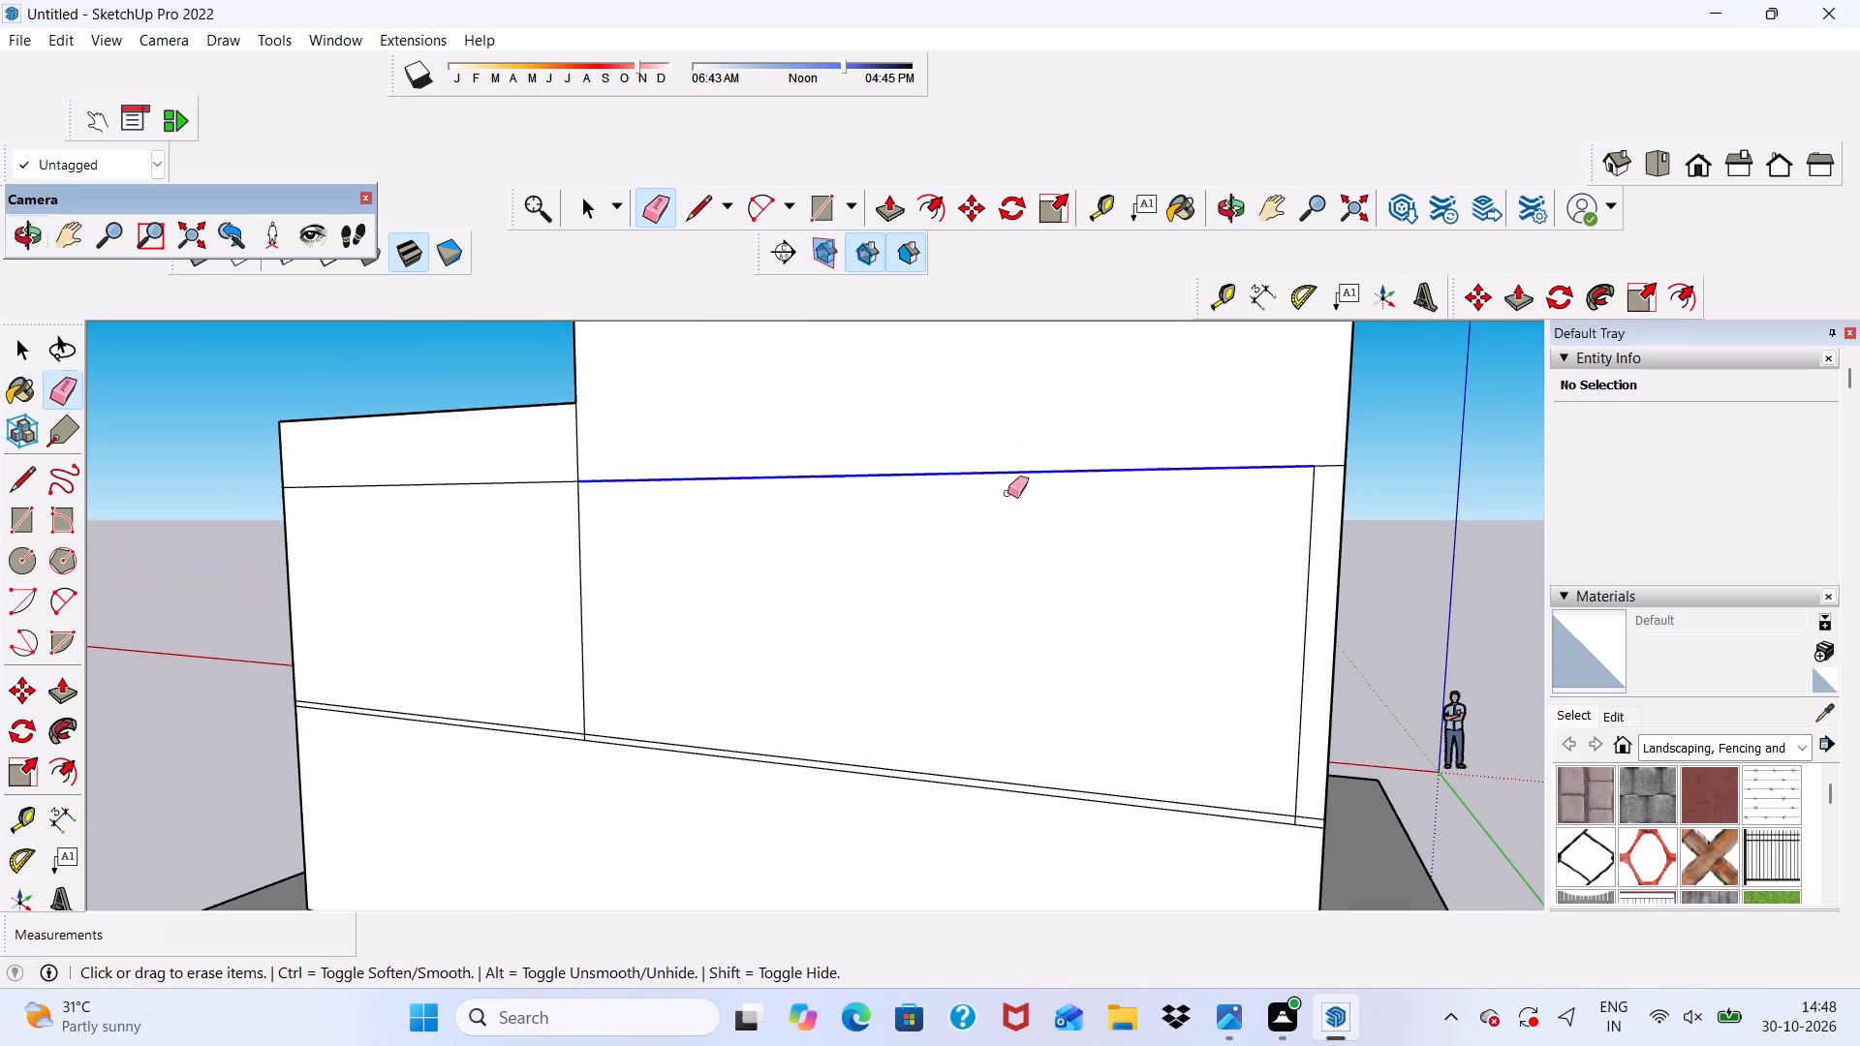
drag(1007, 493, 999, 524)
scroll(790, 502, up, 1)
drag(771, 559, 686, 757)
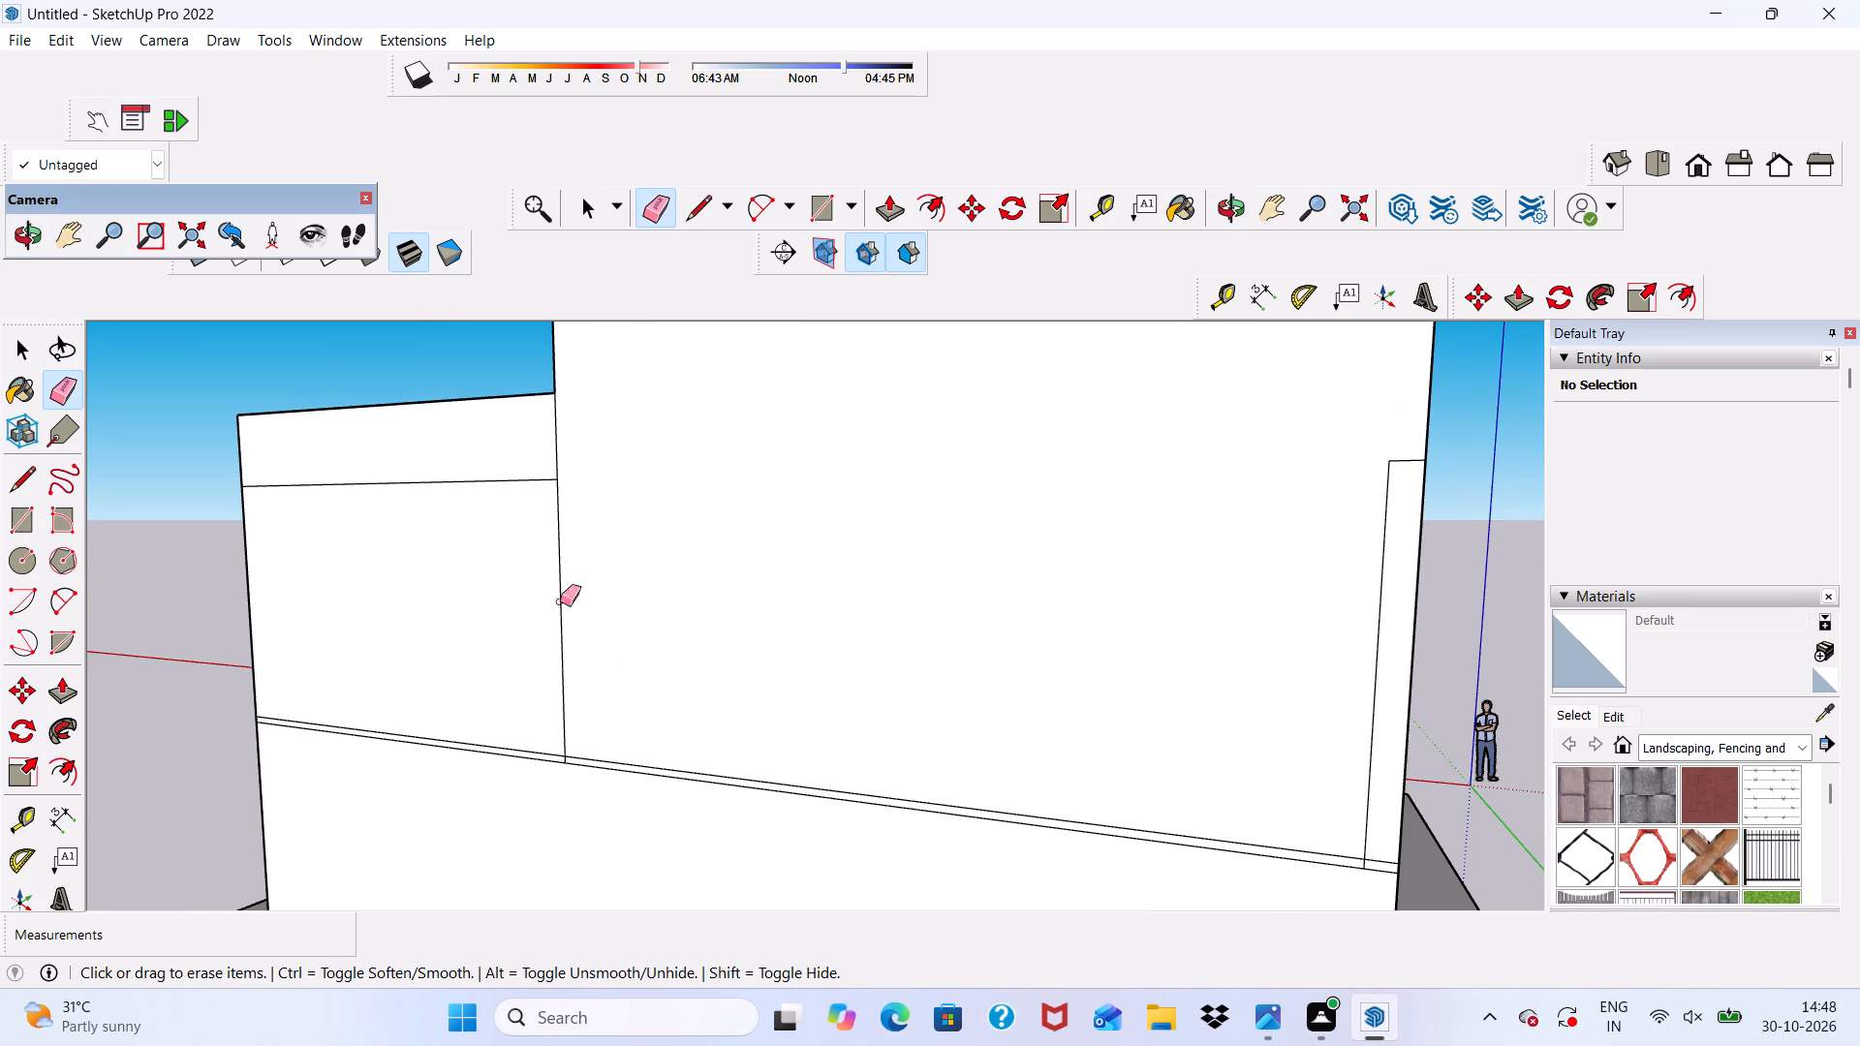
drag(519, 466, 579, 602)
click(559, 452)
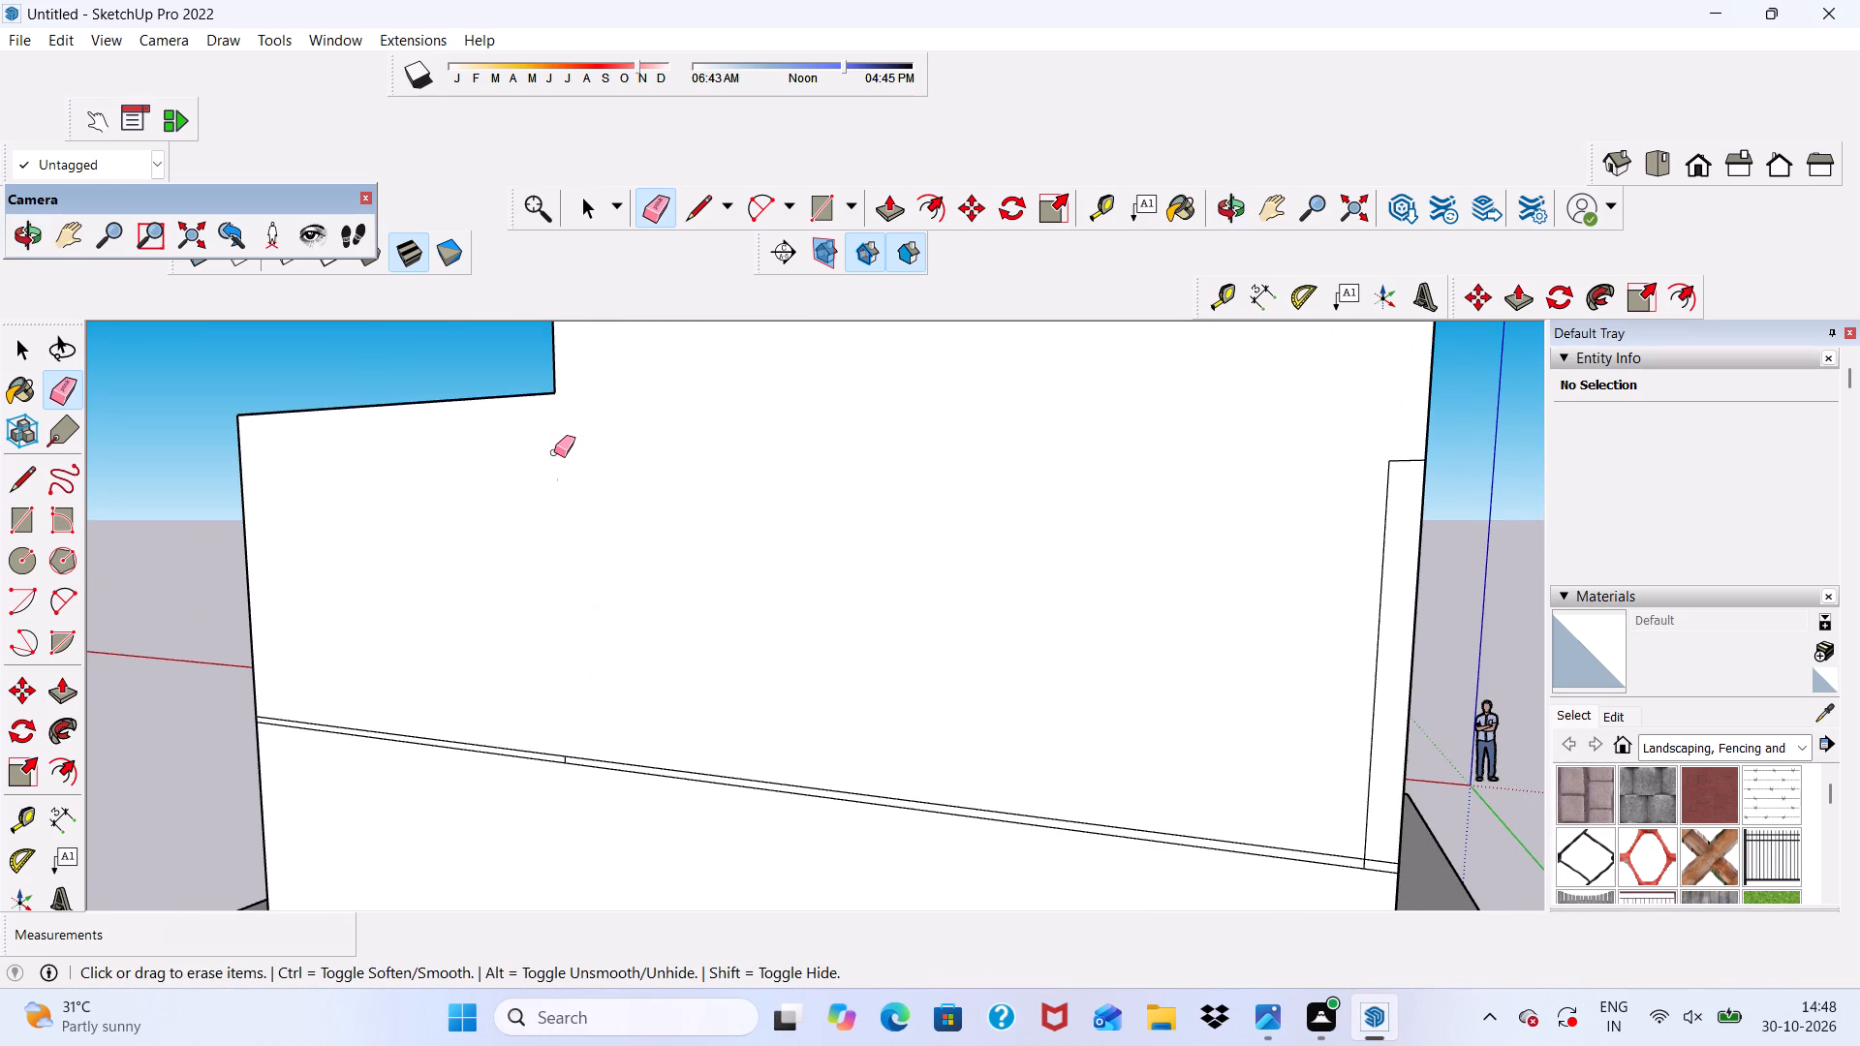
Erase the floor-level double seam line across the rear wall and the short connecting edge between its segments.
drag(562, 640, 517, 786)
drag(498, 723, 502, 761)
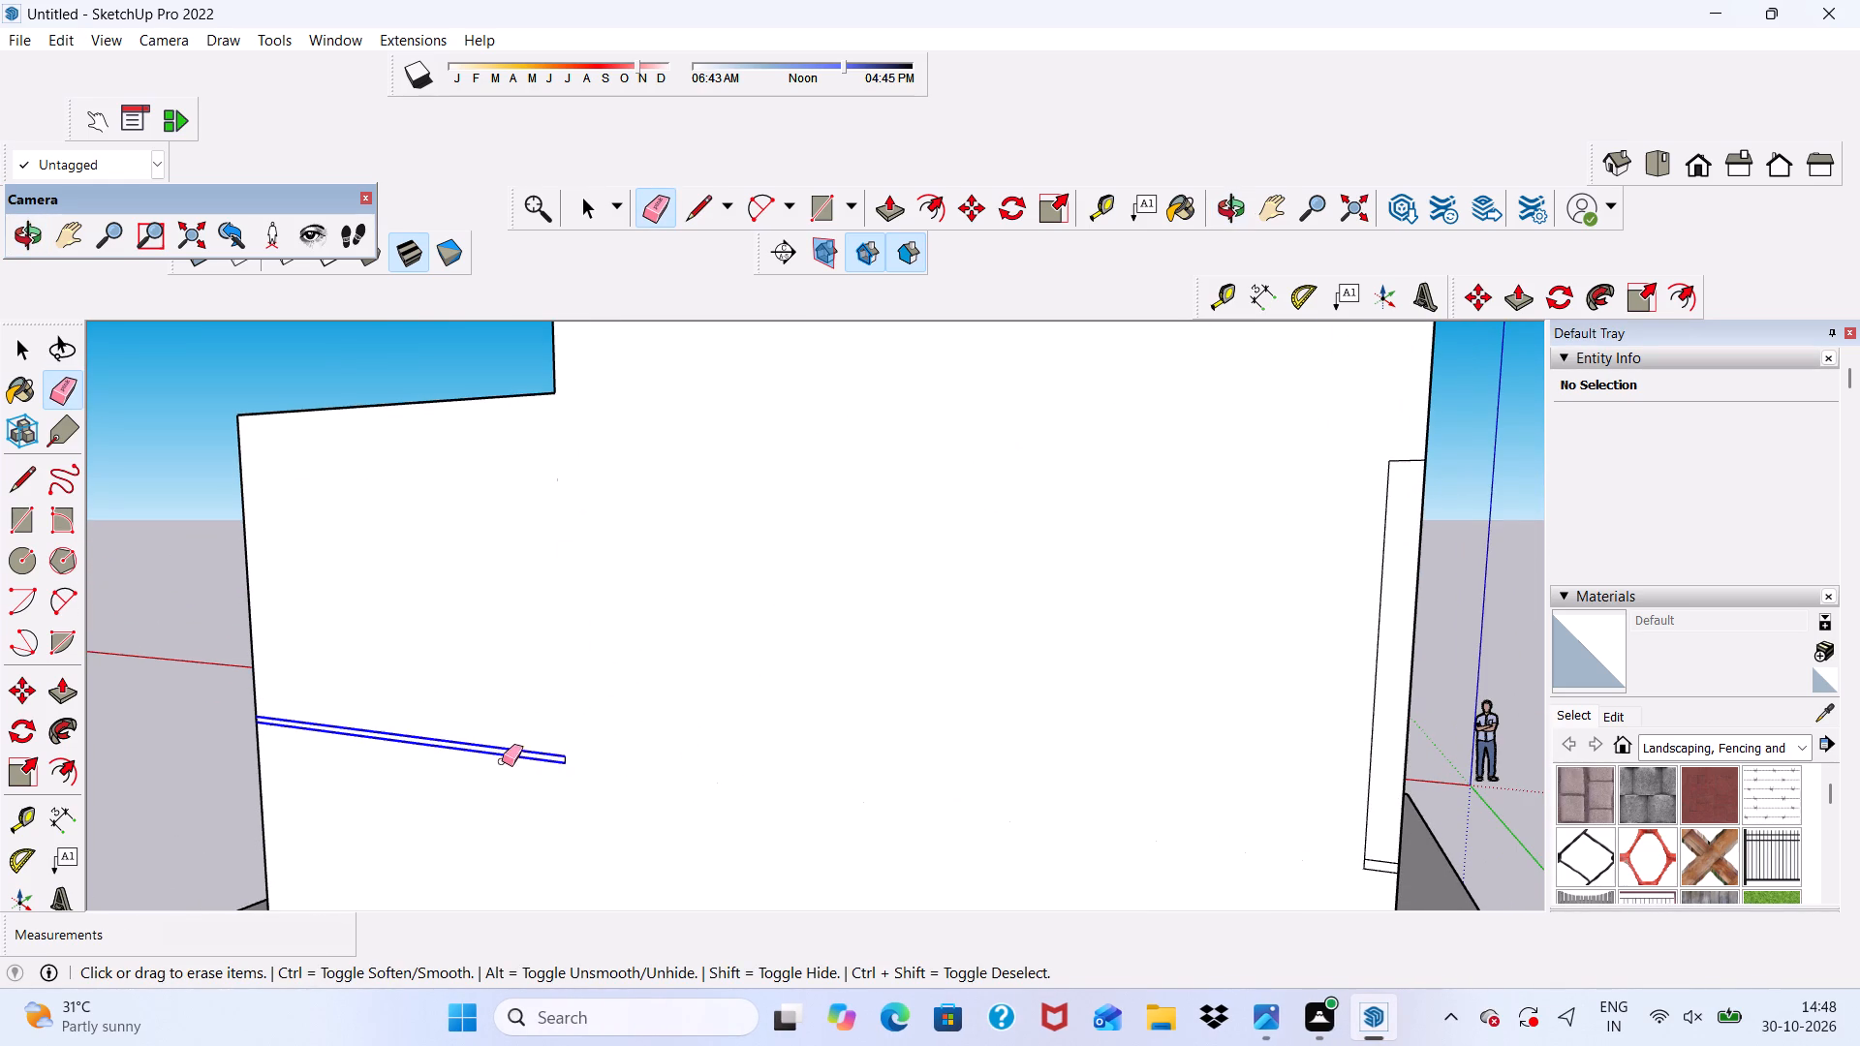
drag(502, 761, 577, 768)
drag(563, 763, 563, 750)
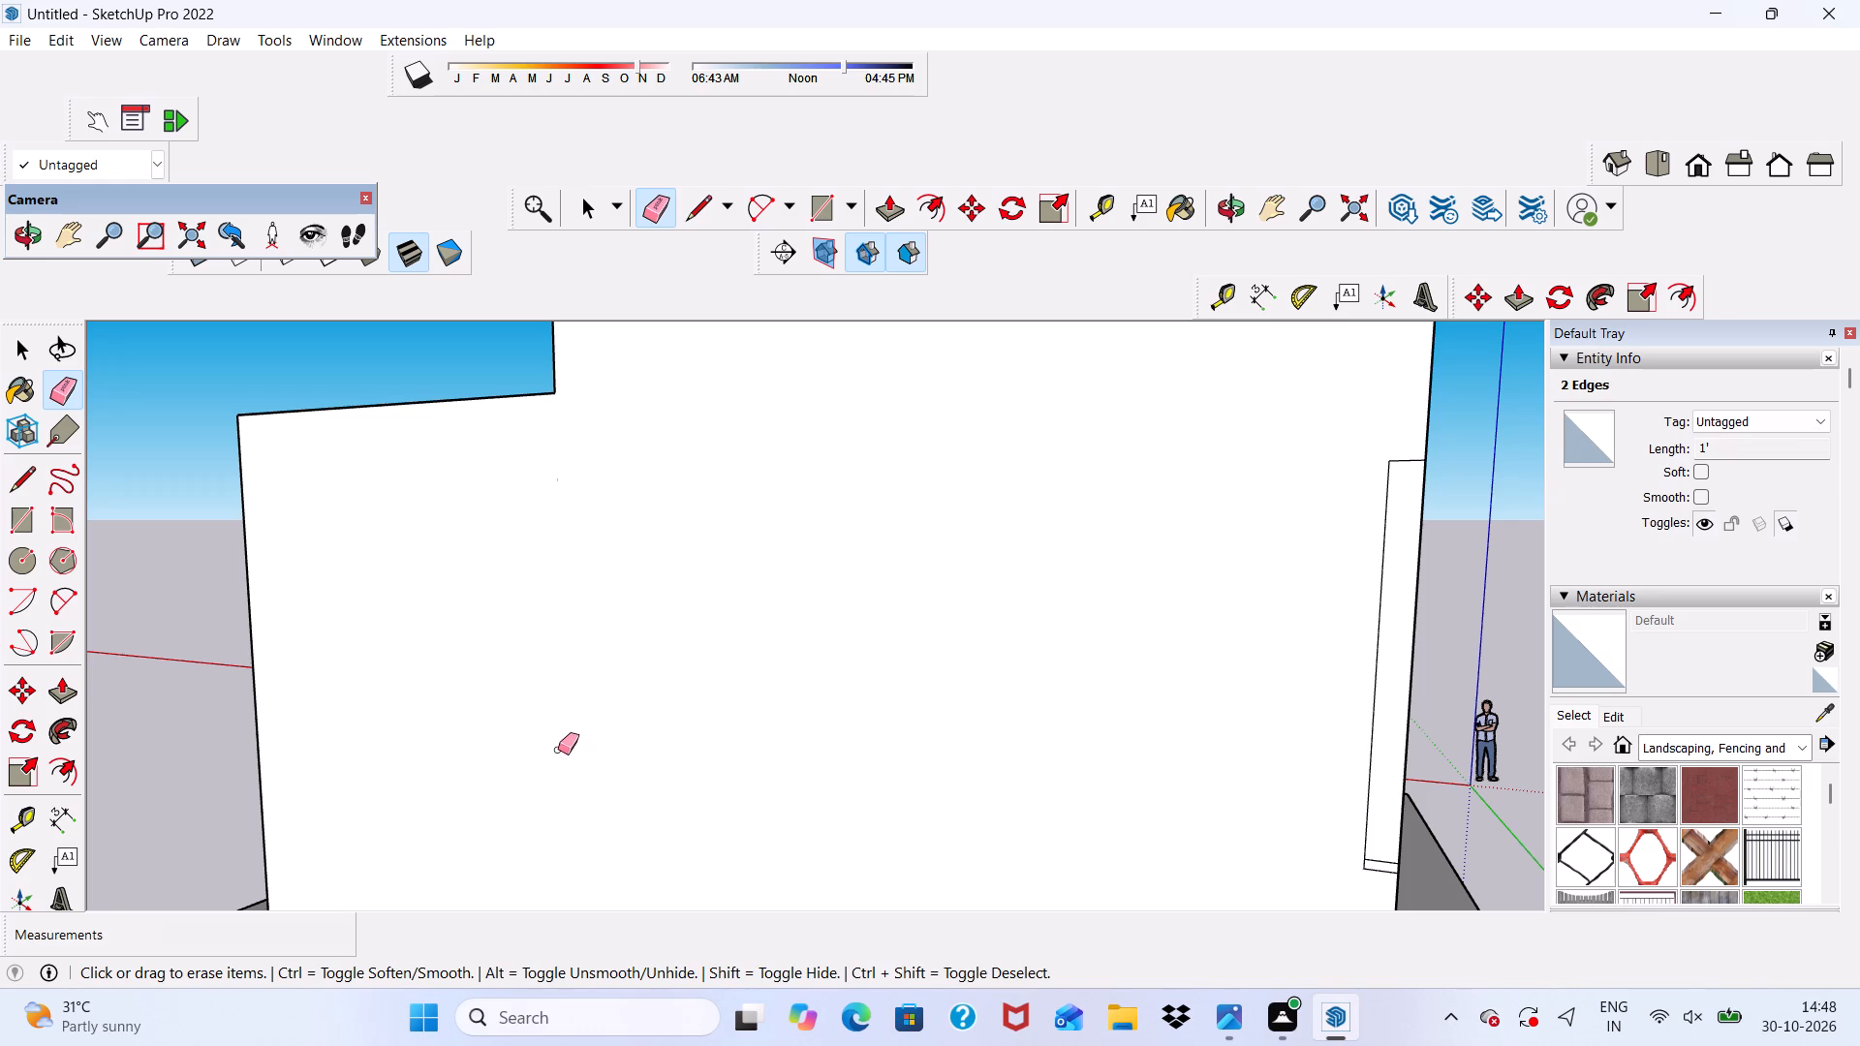
Erase the remaining narrow strip outline and small rectangle edges on the rear wall beside the outer side corner.
scroll(550, 613, down, 7)
scroll(984, 627, up, 7)
scroll(899, 408, up, 2)
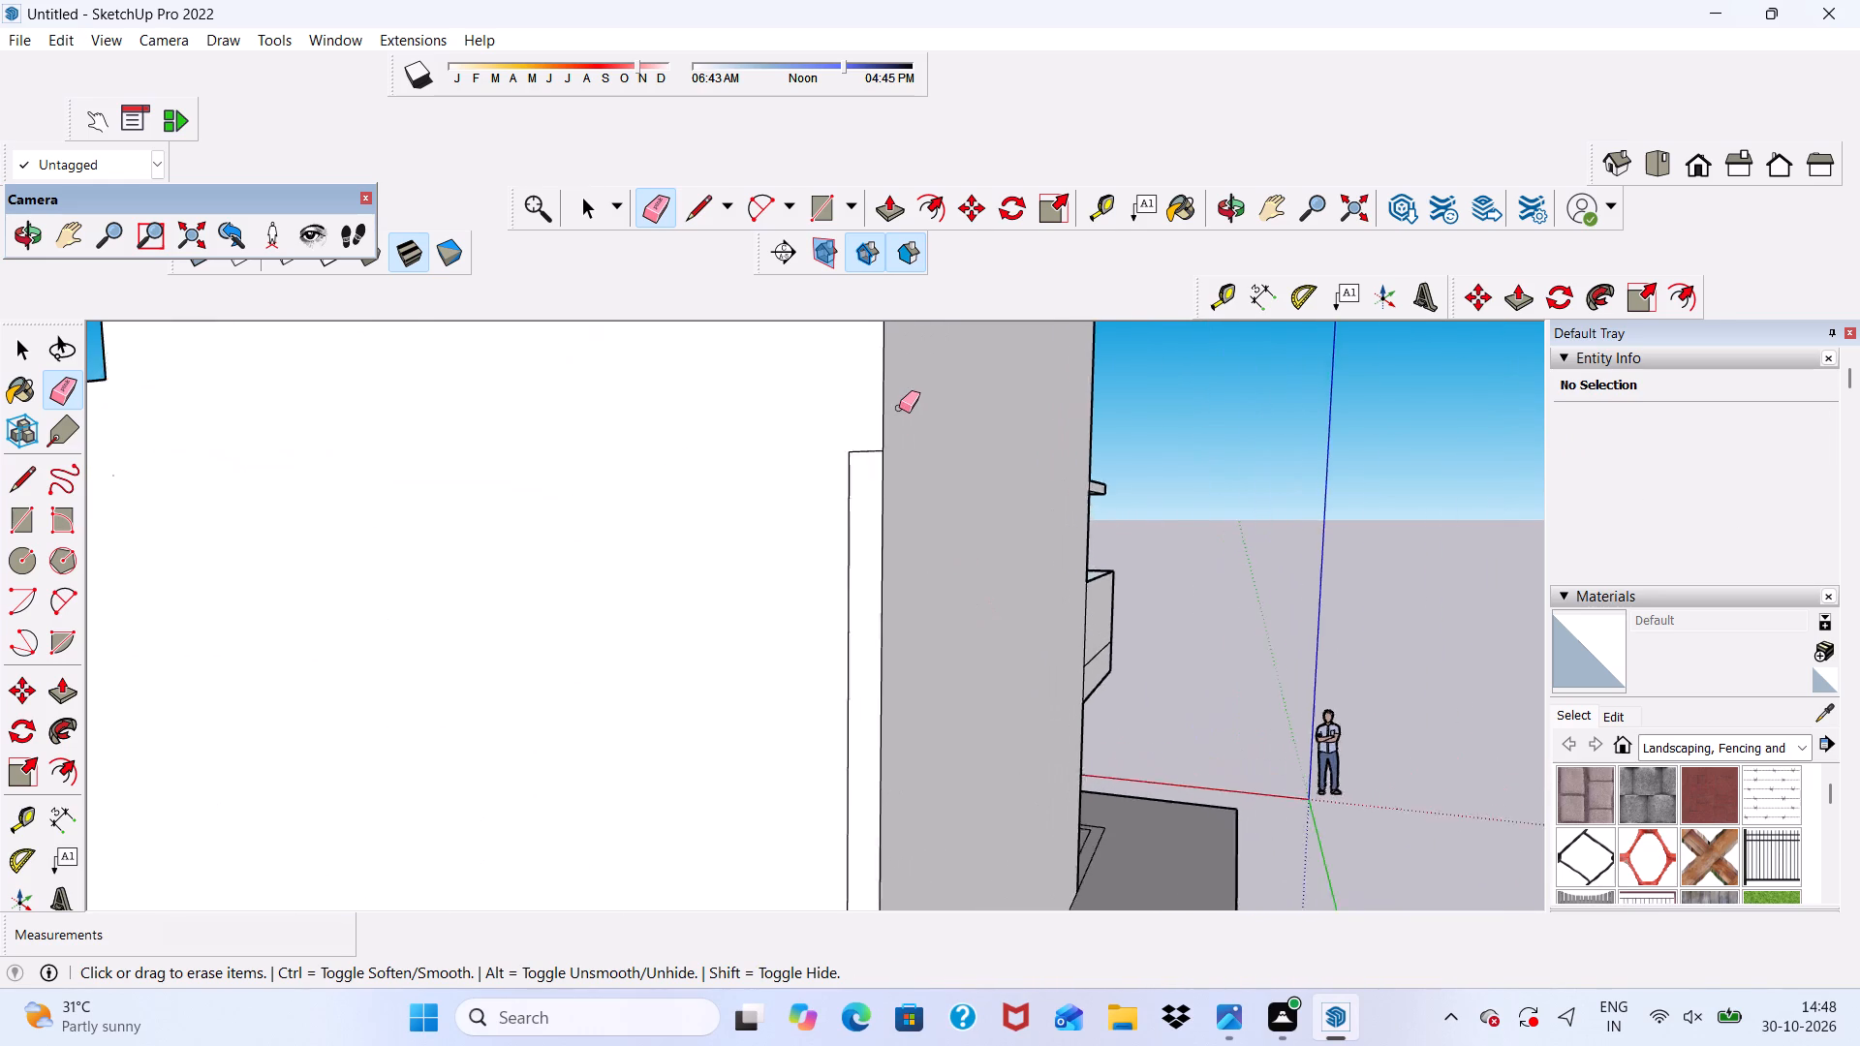
scroll(899, 408, up, 4)
drag(829, 480, 835, 546)
drag(801, 561, 814, 589)
scroll(812, 444, down, 7)
scroll(799, 772, up, 1)
scroll(783, 549, down, 6)
scroll(821, 791, up, 7)
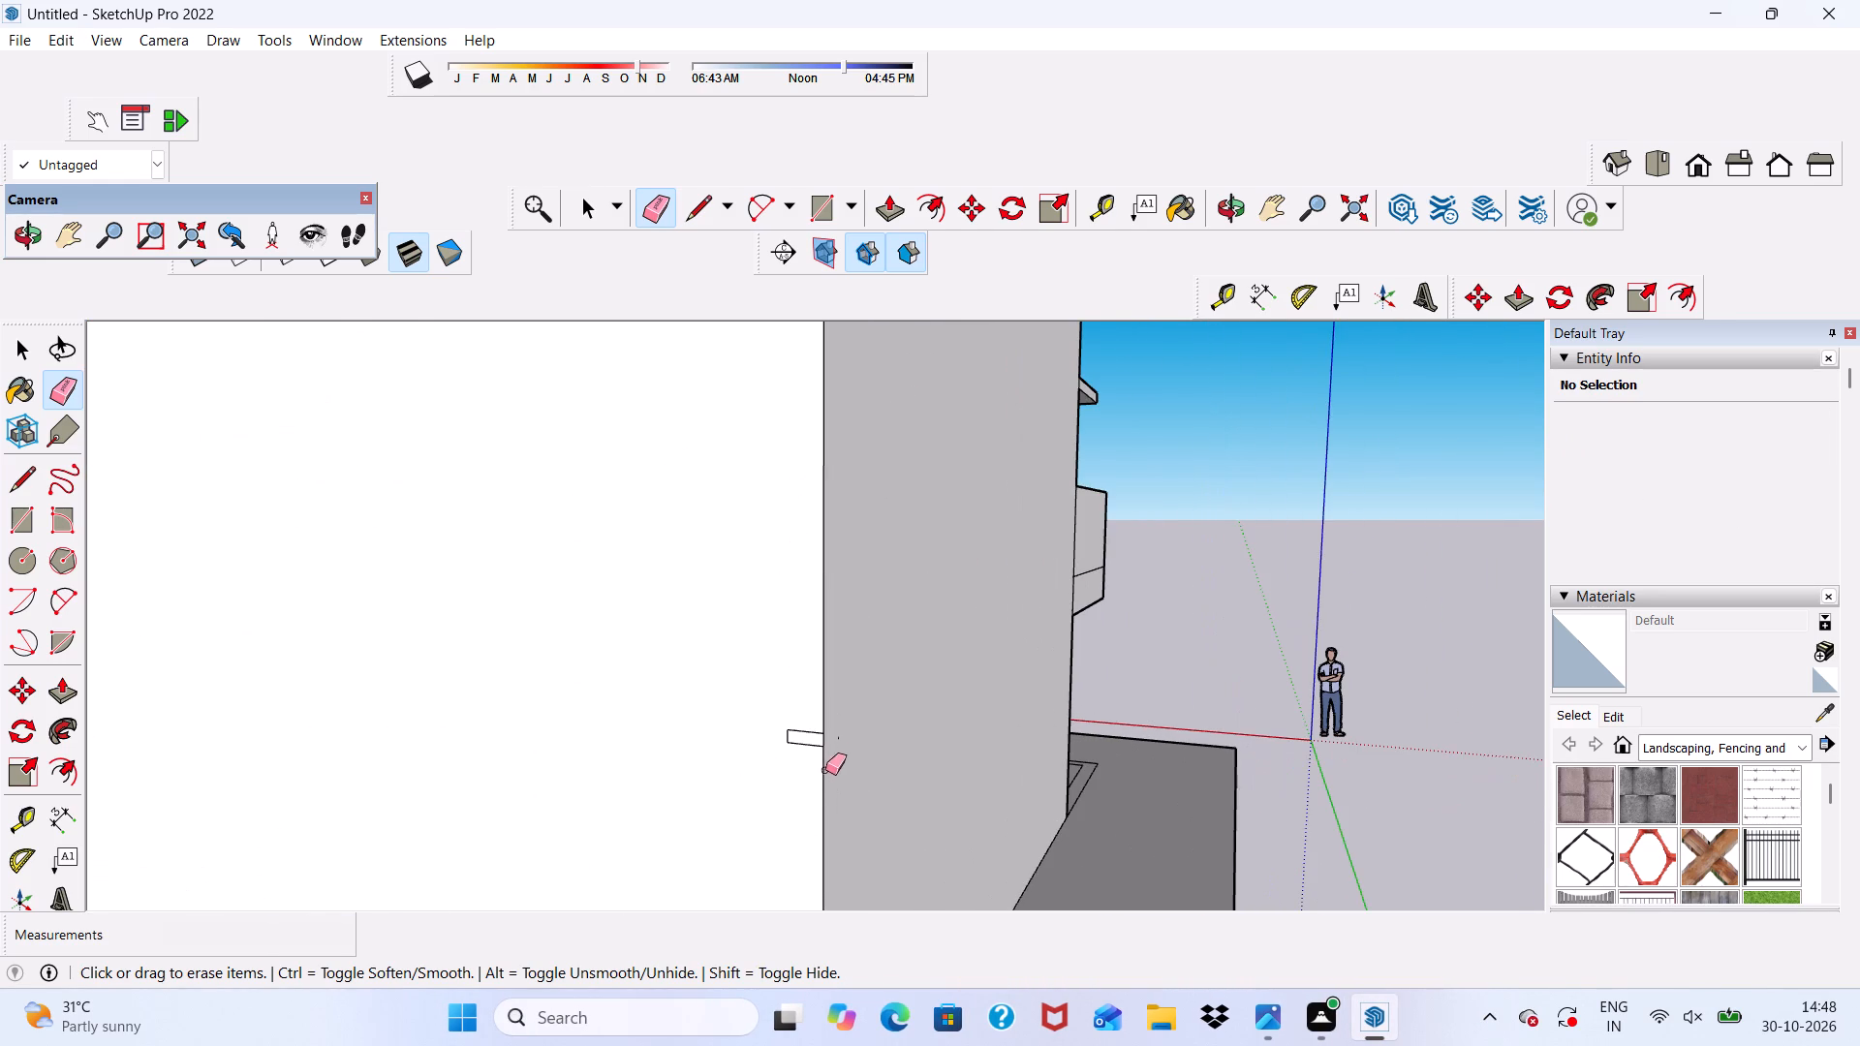
drag(838, 740, 850, 712)
drag(804, 719, 784, 752)
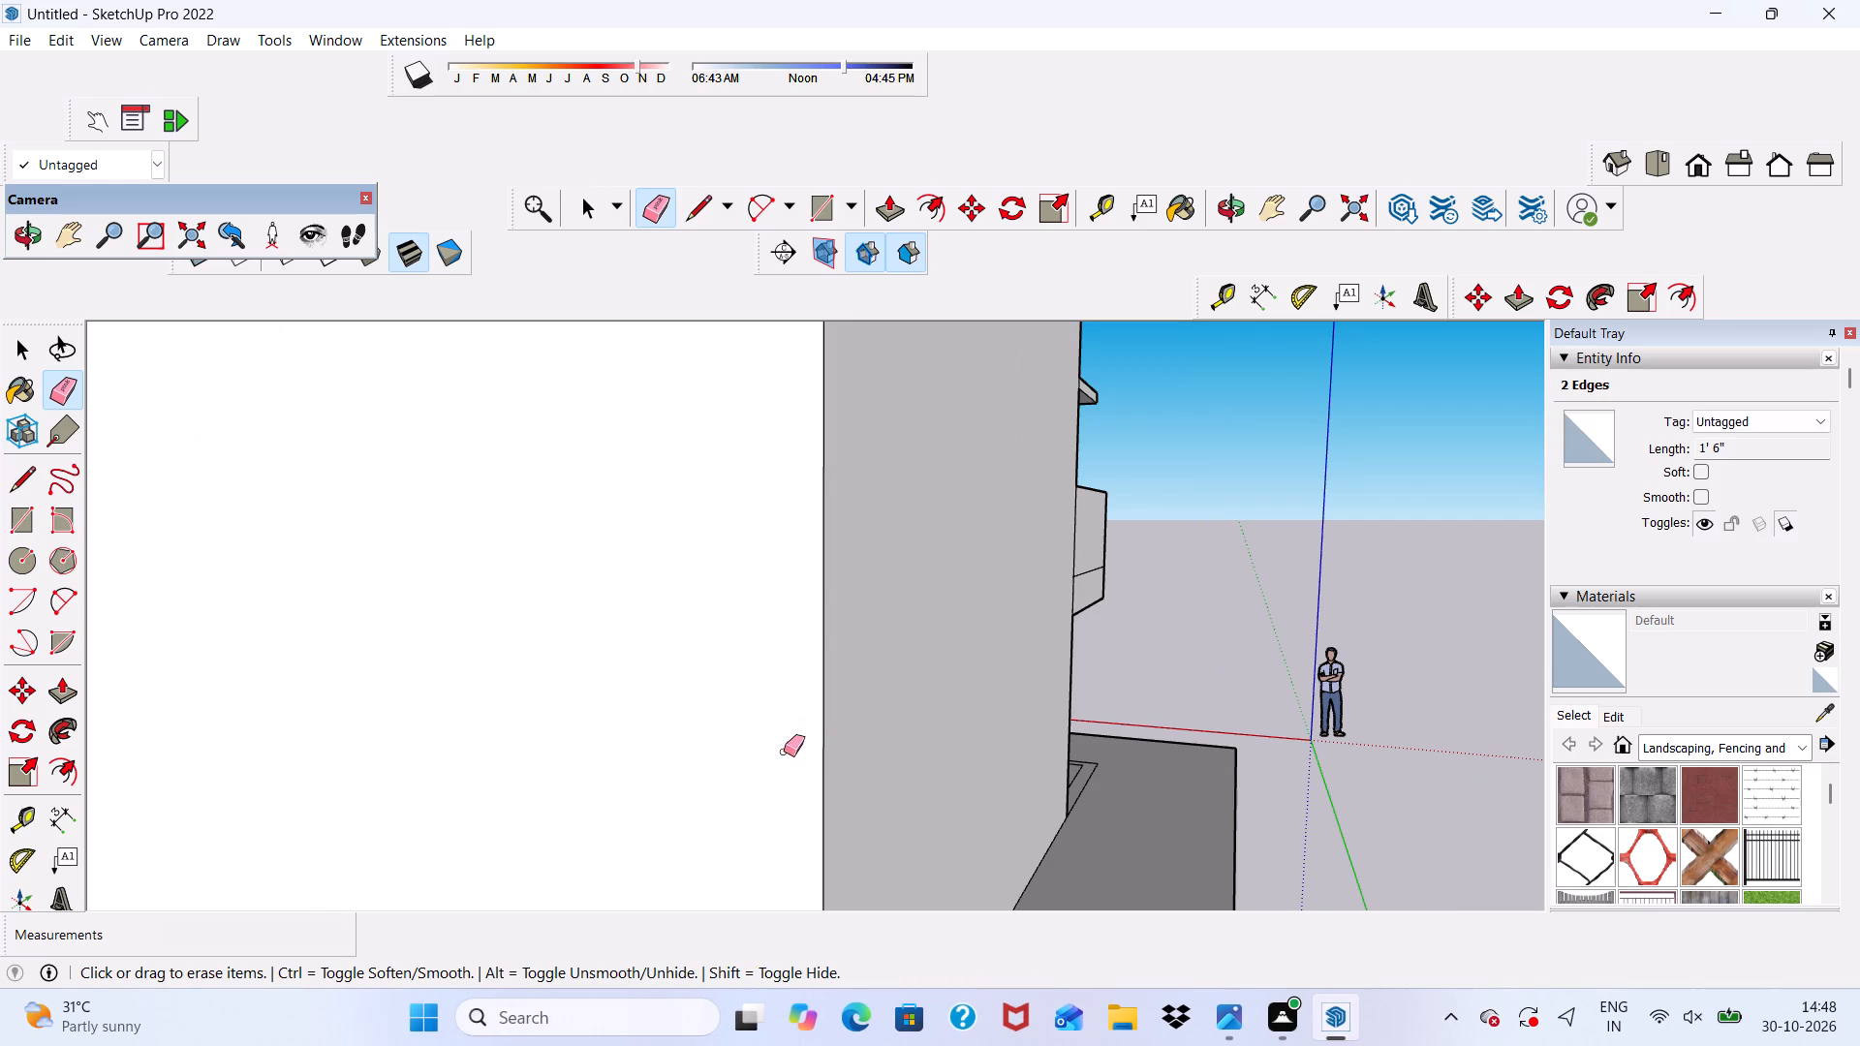
Examine the whole house from the rear, outer side and front for leftover seam lines.
scroll(755, 603, down, 11)
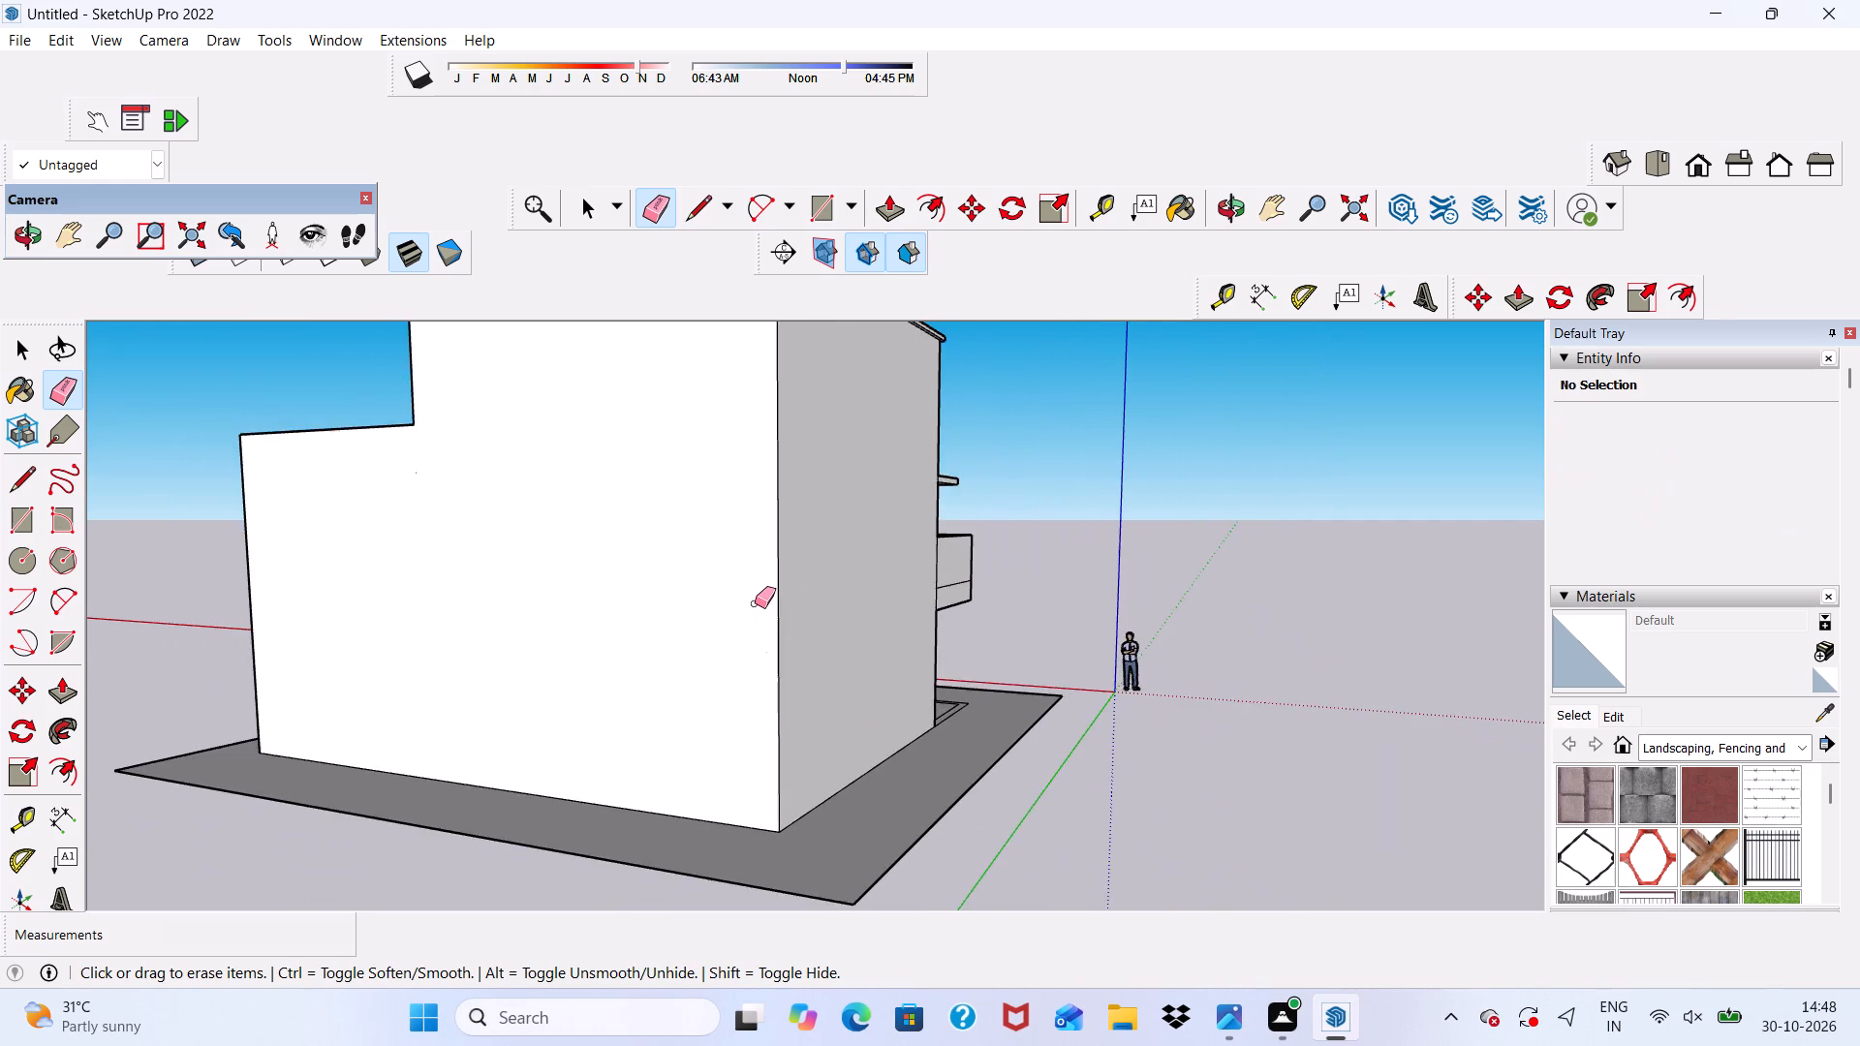
scroll(755, 603, down, 9)
middle_drag(808, 692, 554, 723)
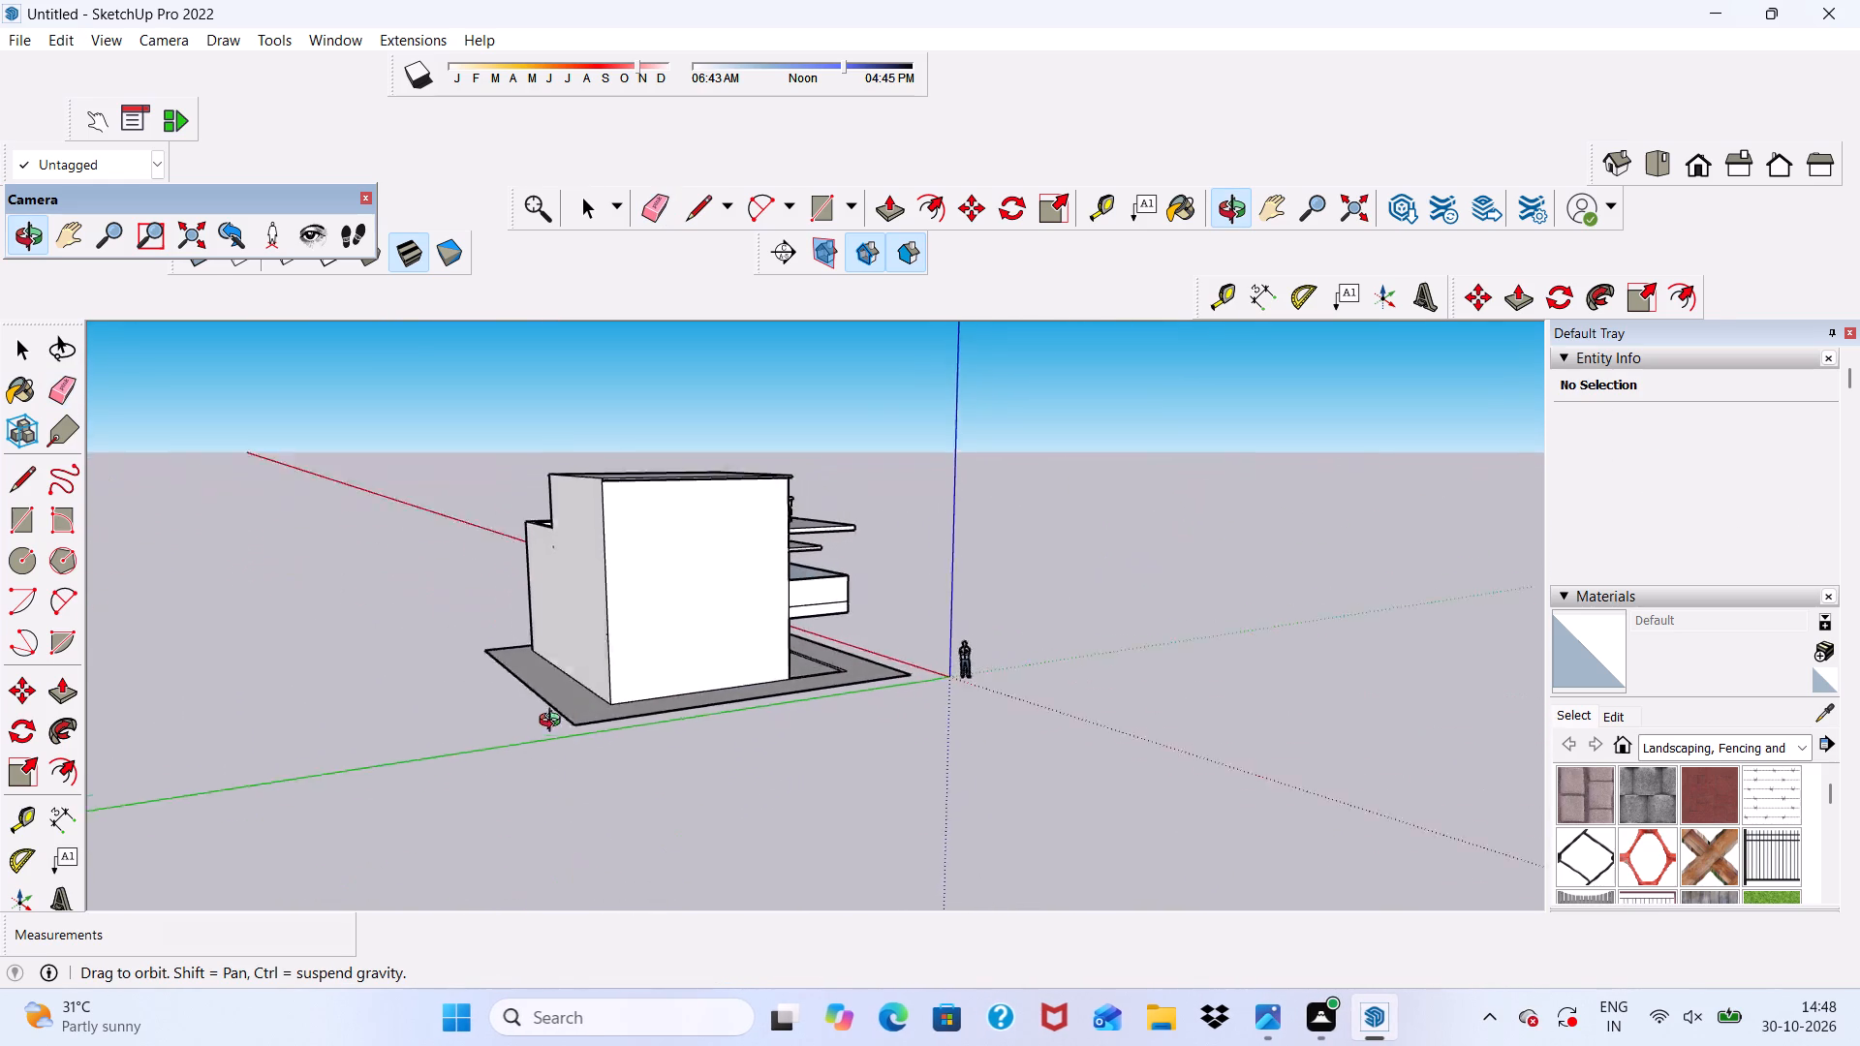
middle_drag(554, 723, 124, 736)
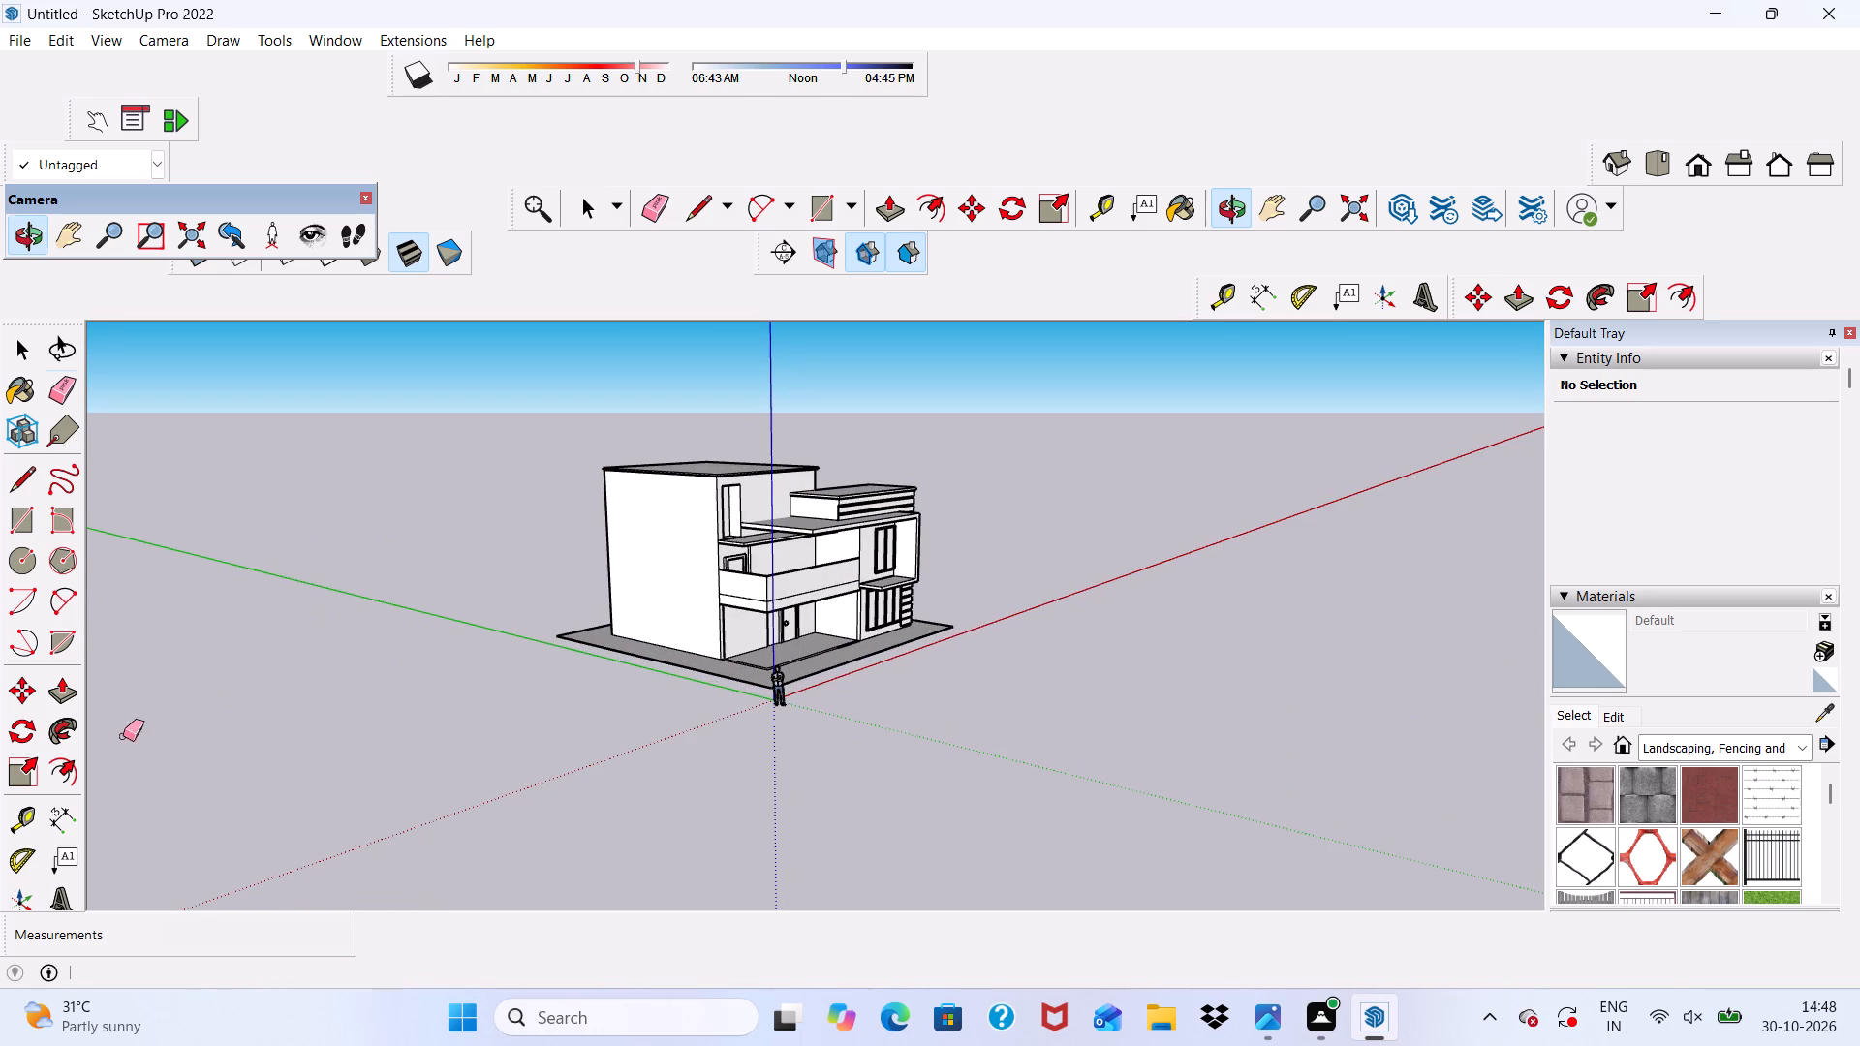
middle_drag(618, 739, 264, 710)
scroll(669, 561, up, 13)
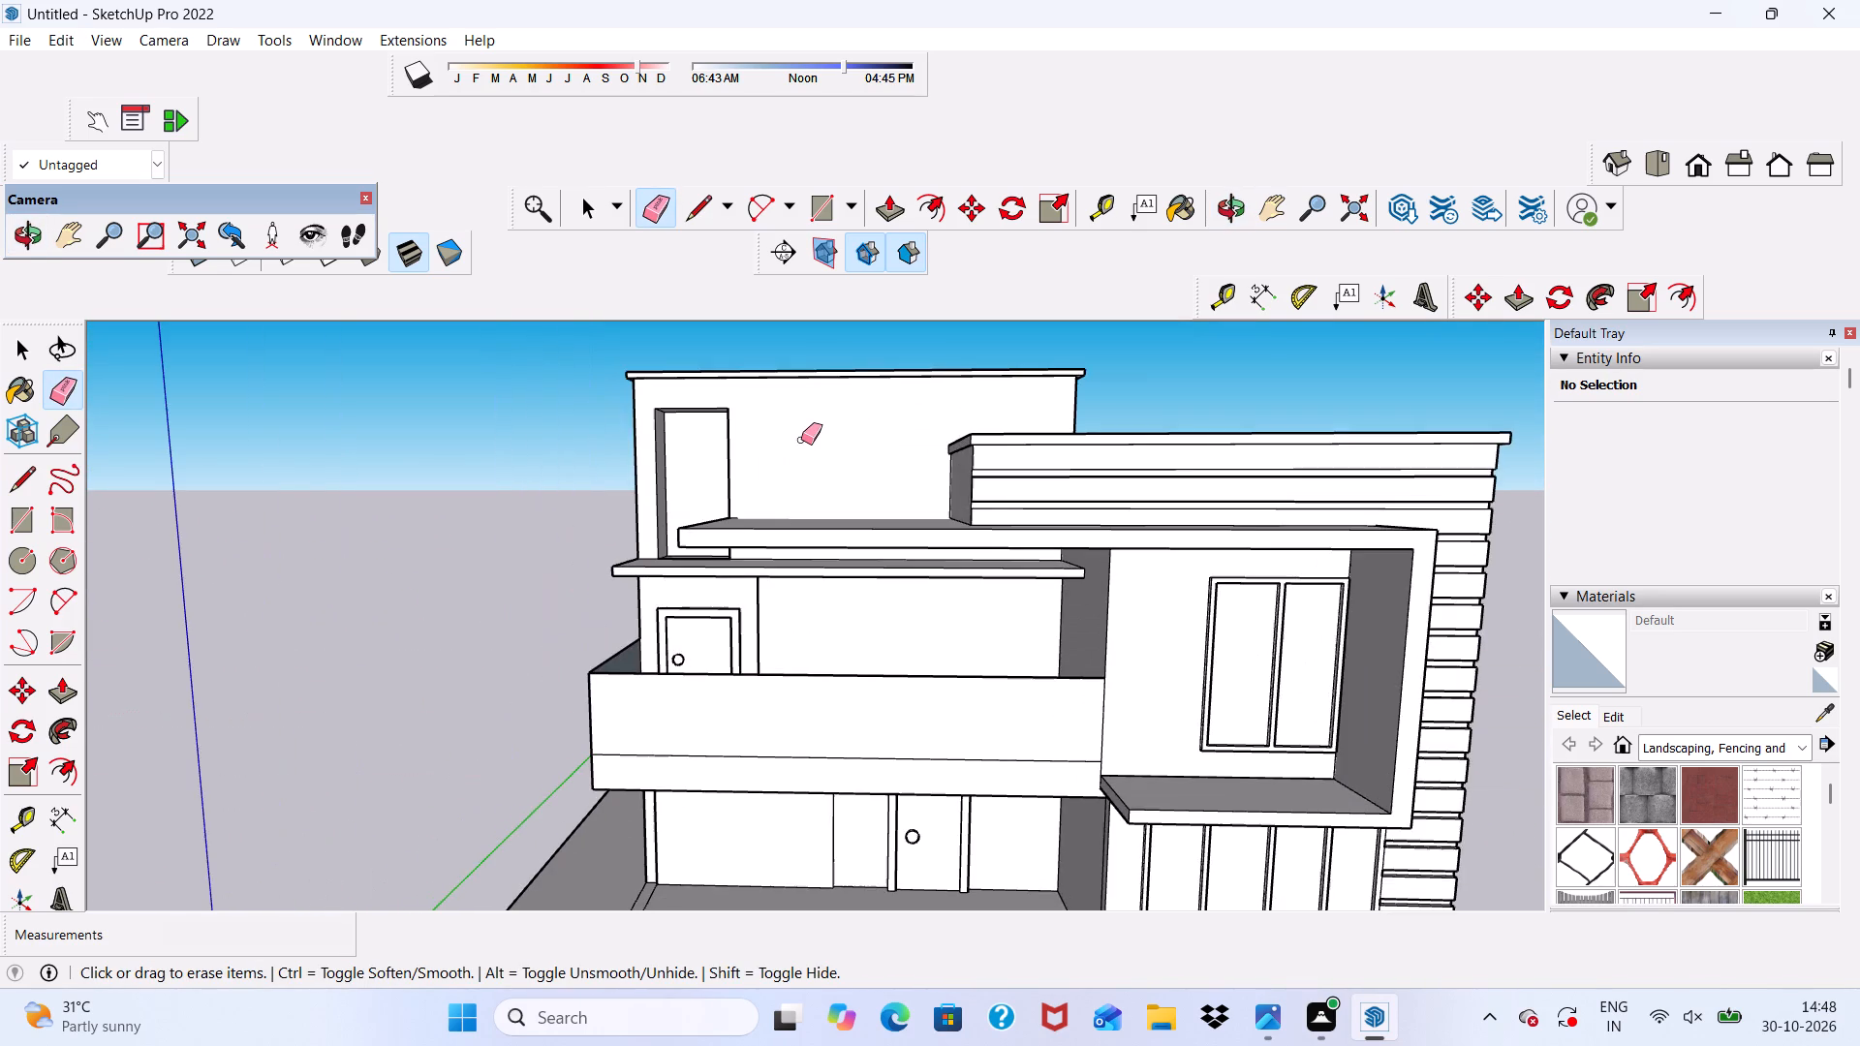
middle_drag(801, 440, 751, 433)
scroll(743, 415, down, 6)
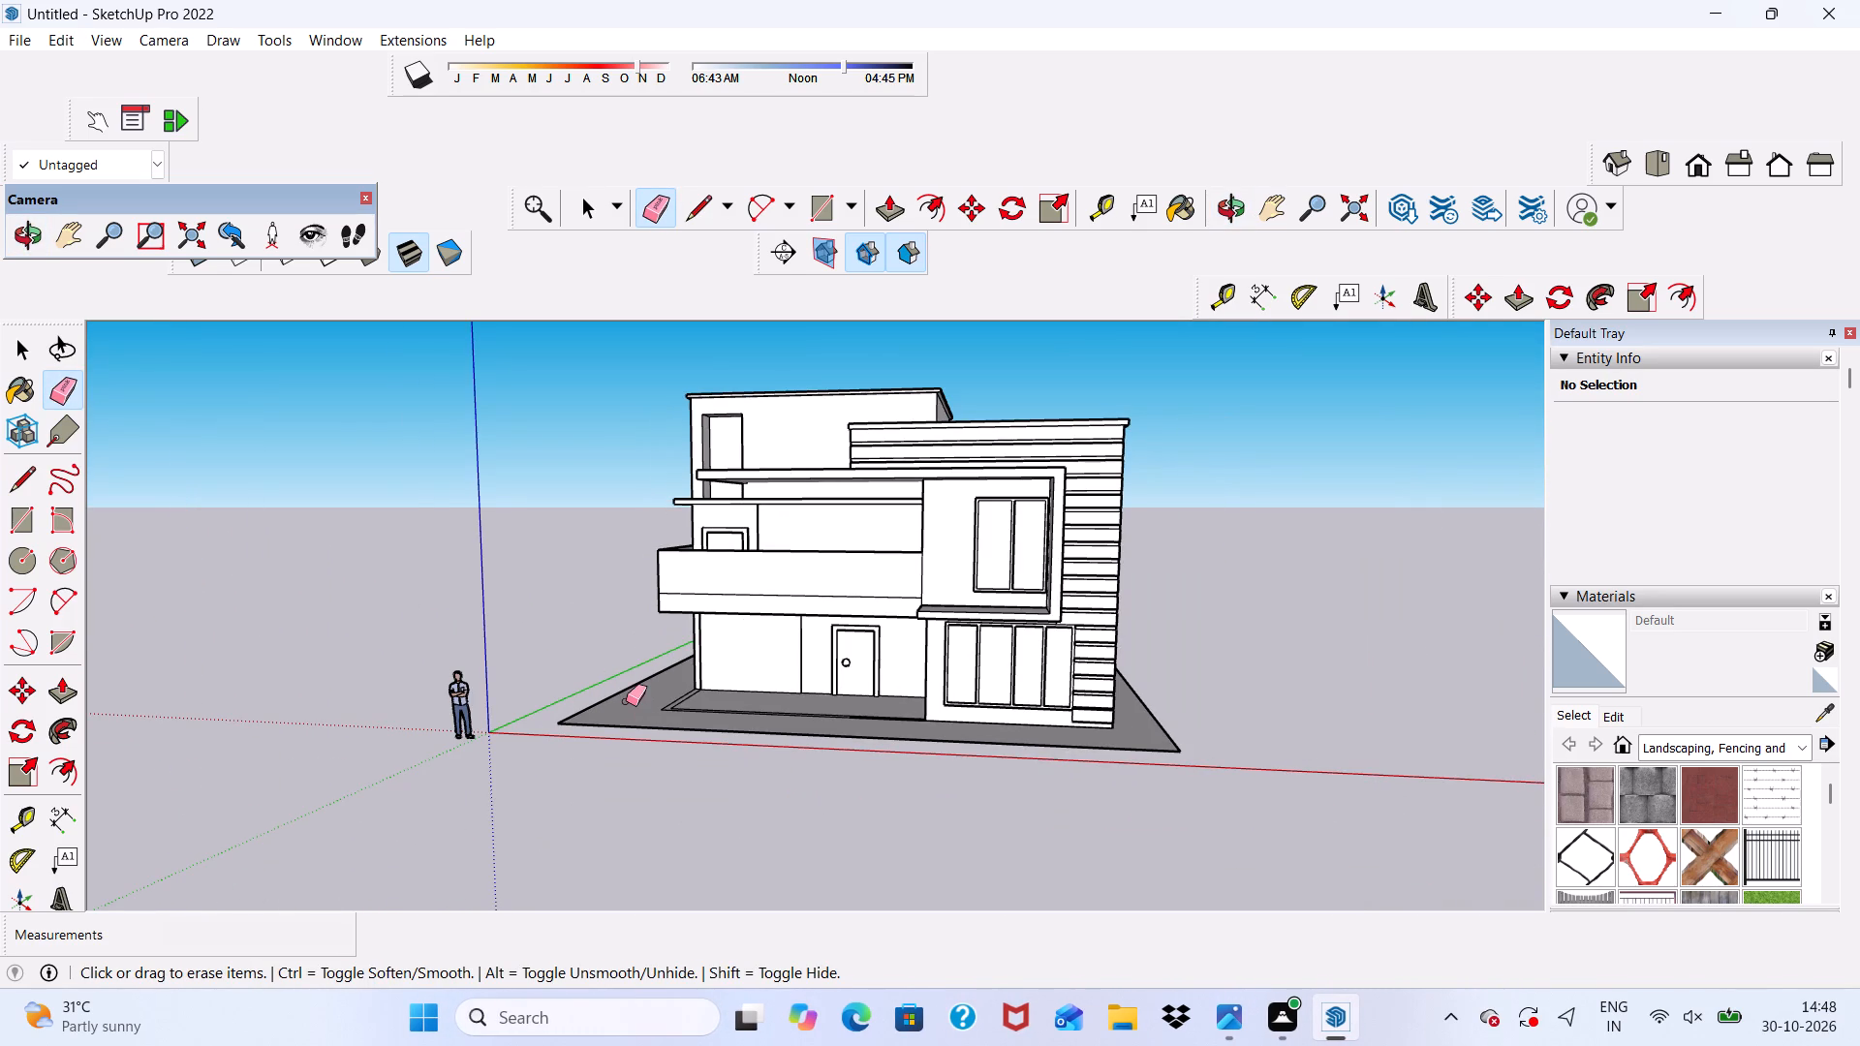
Draw a full-height rectangular strip about 9' 9 1/8" by 7 7/8" at the outer edge of the wall panel beside the entrance door.
scroll(622, 682, up, 7)
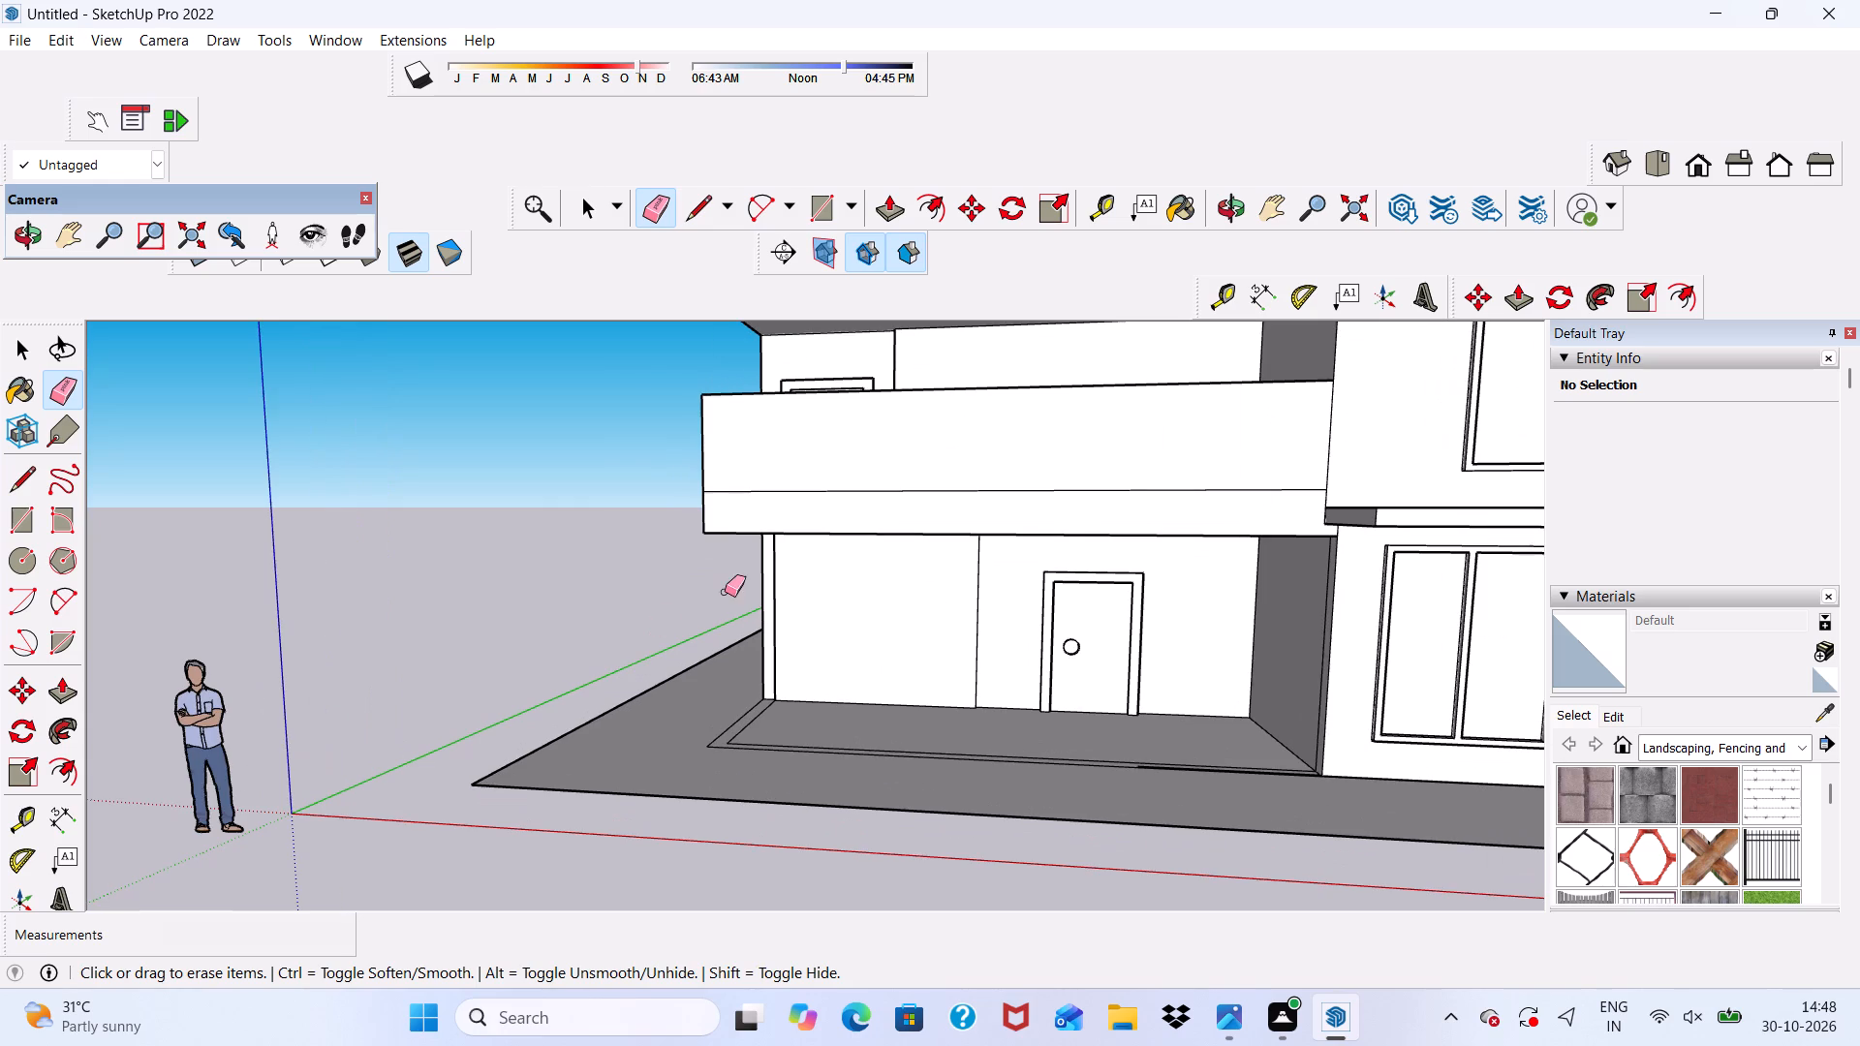
key(space)
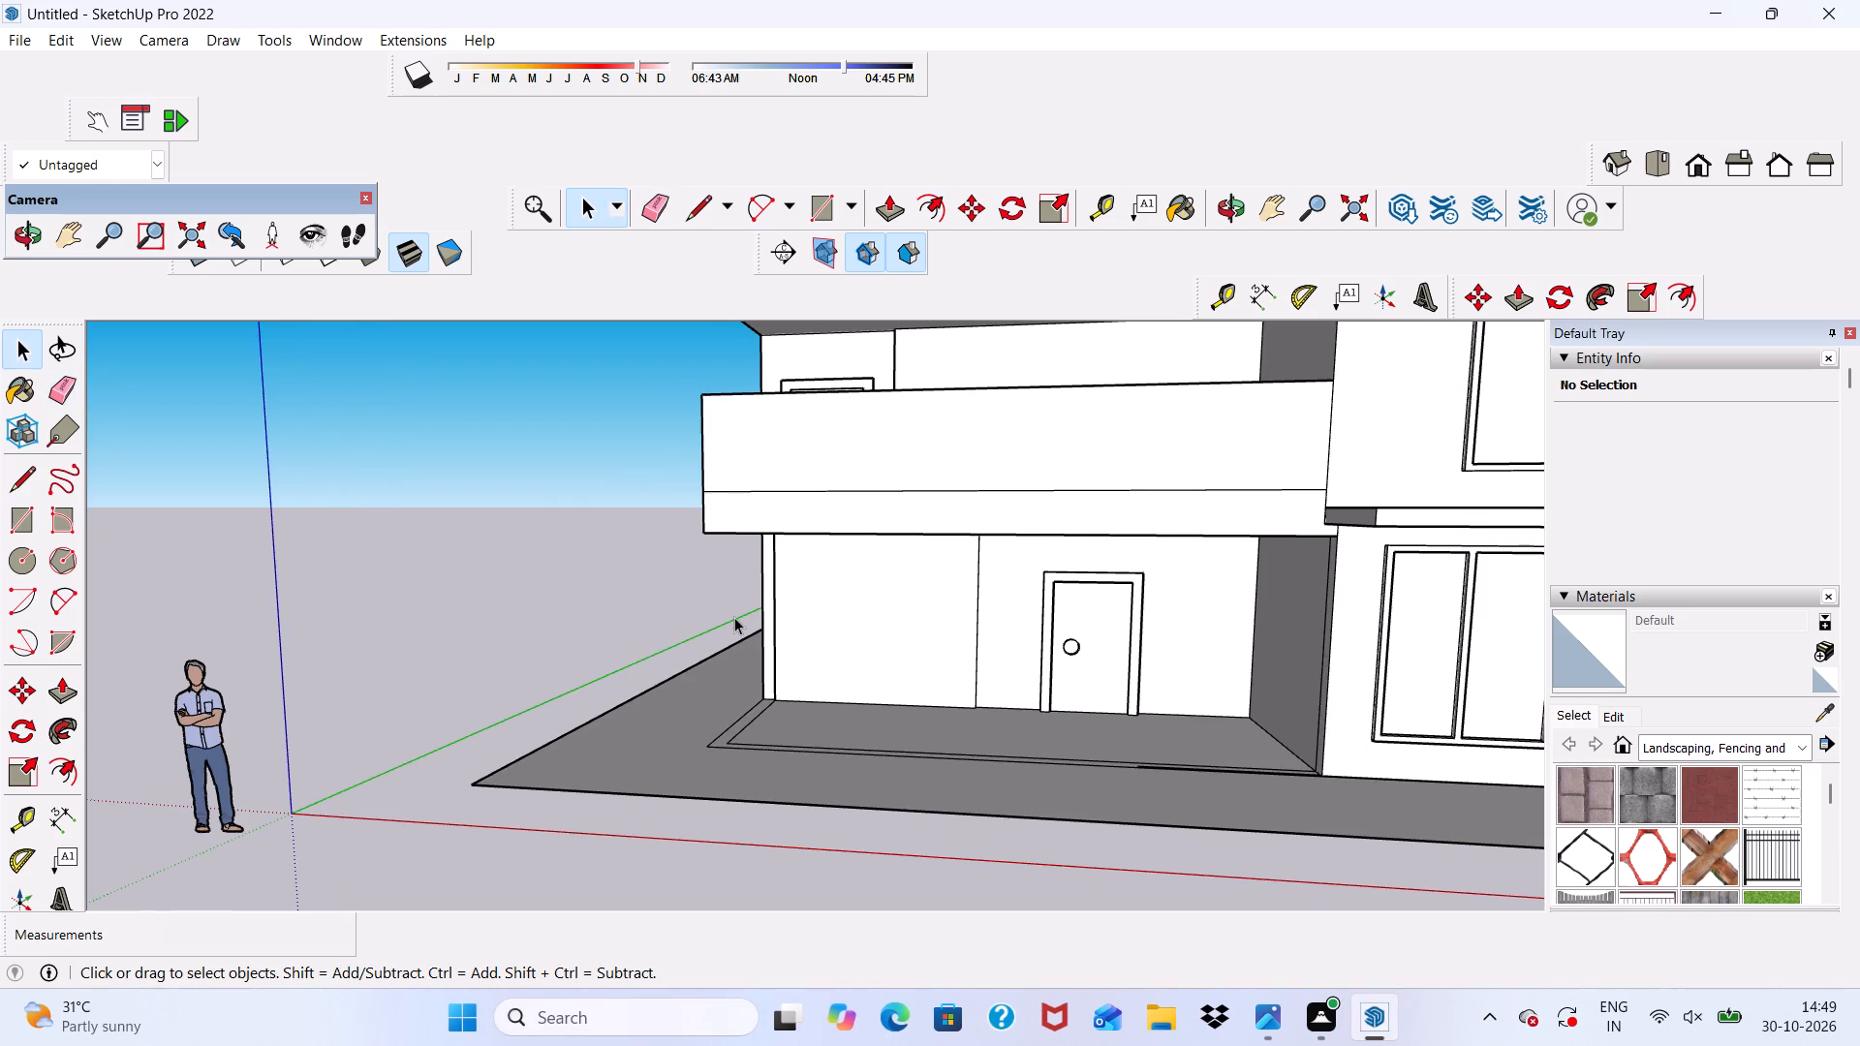
scroll(823, 627, up, 7)
middle_drag(962, 598, 653, 517)
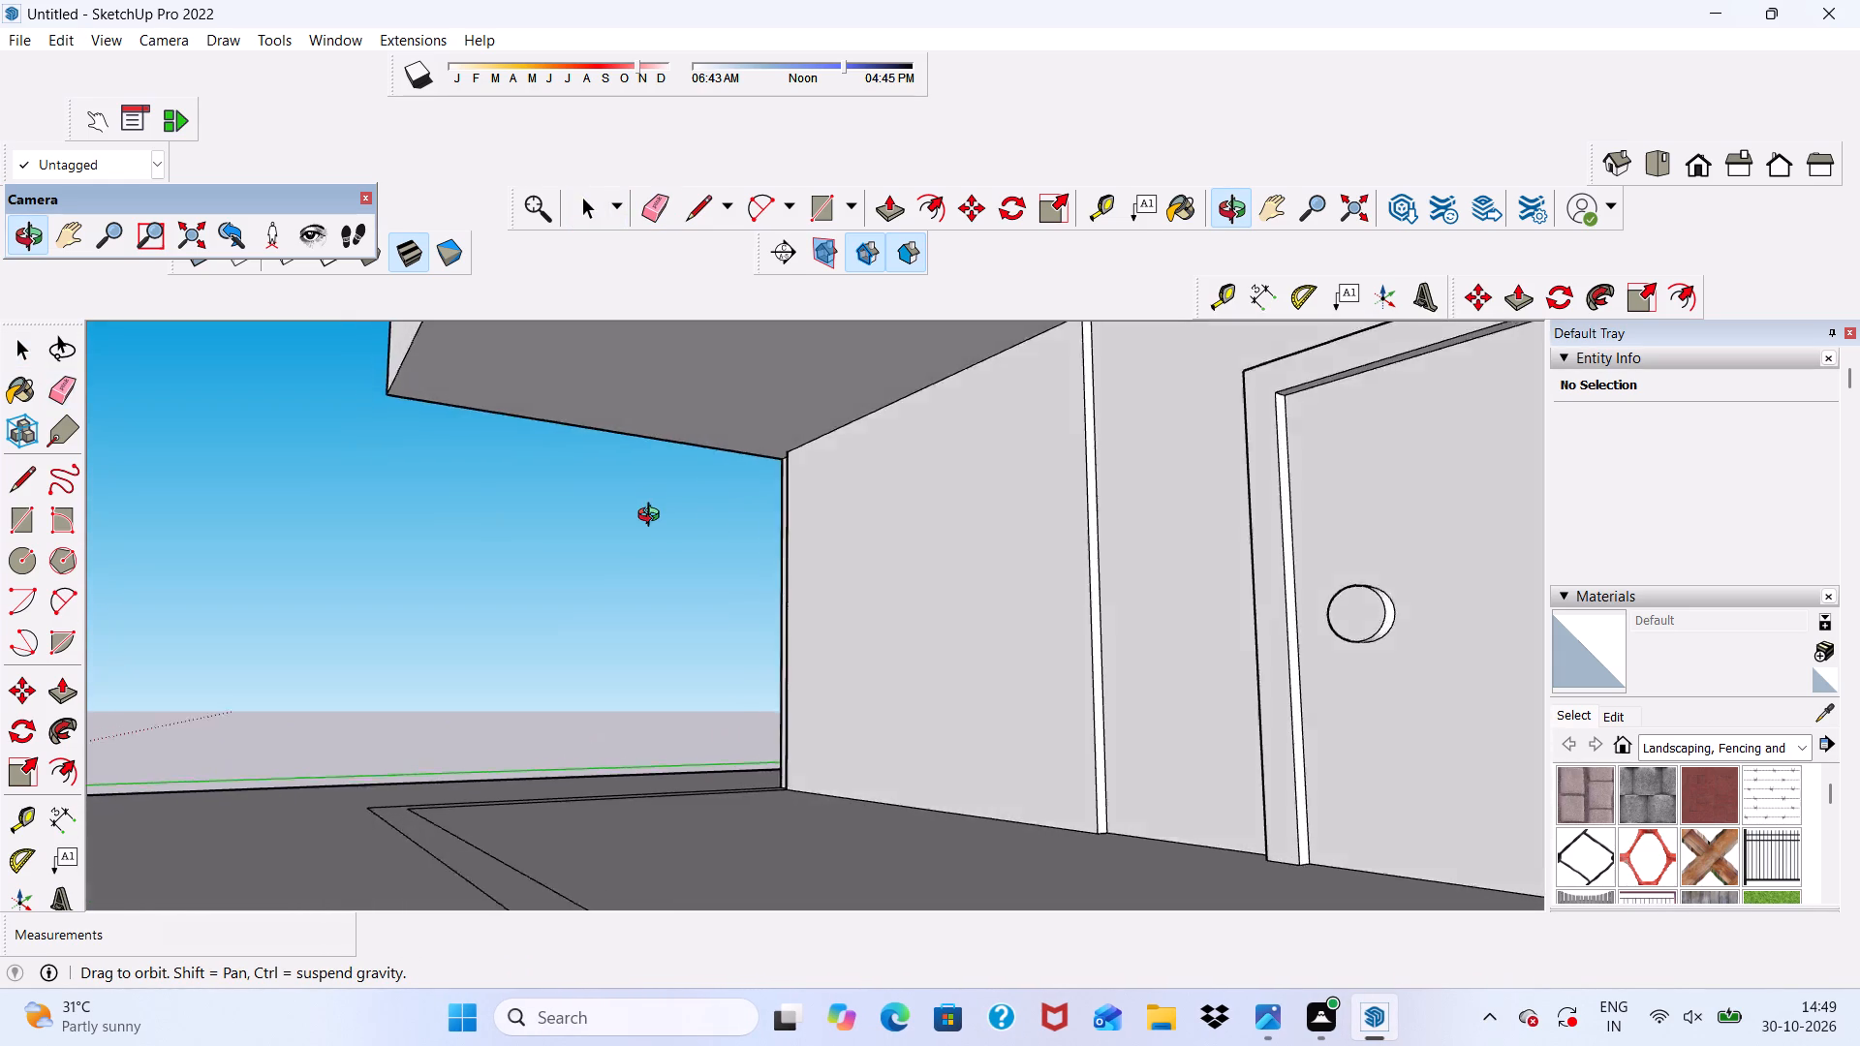
middle_drag(653, 517, 1047, 553)
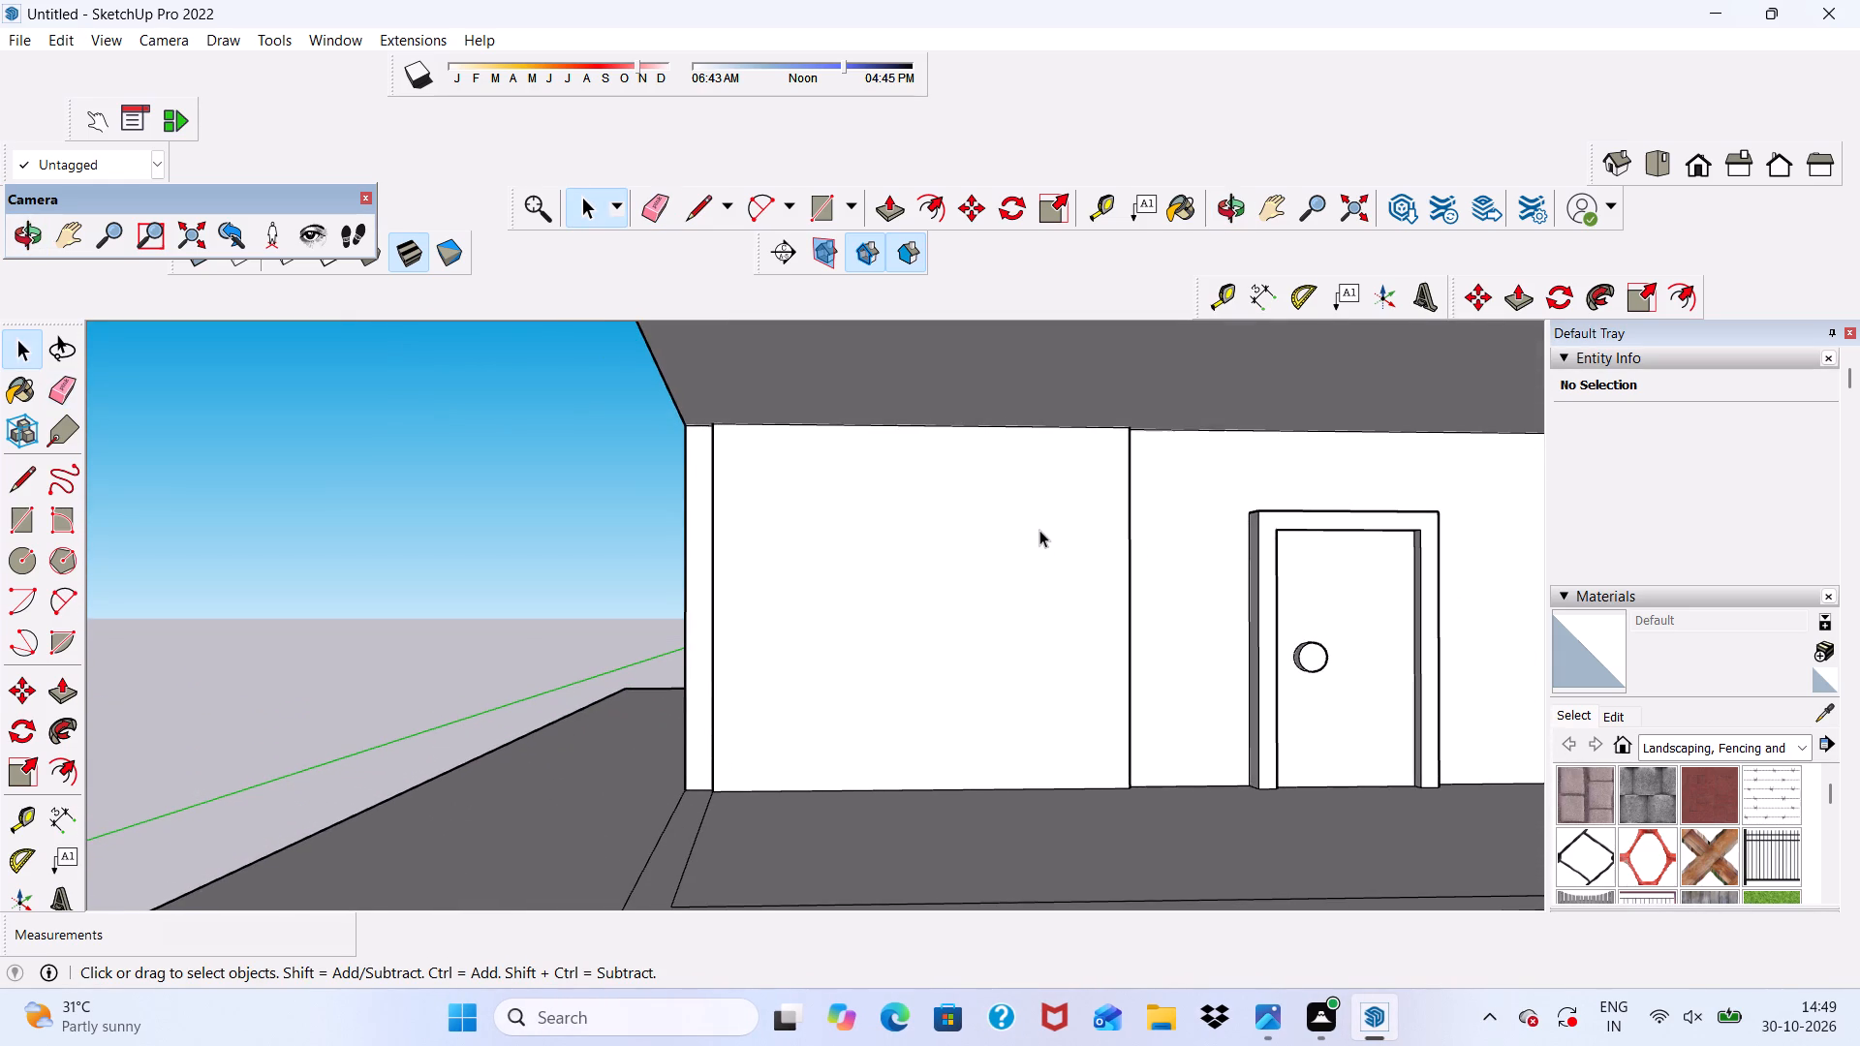
scroll(1035, 523, up, 2)
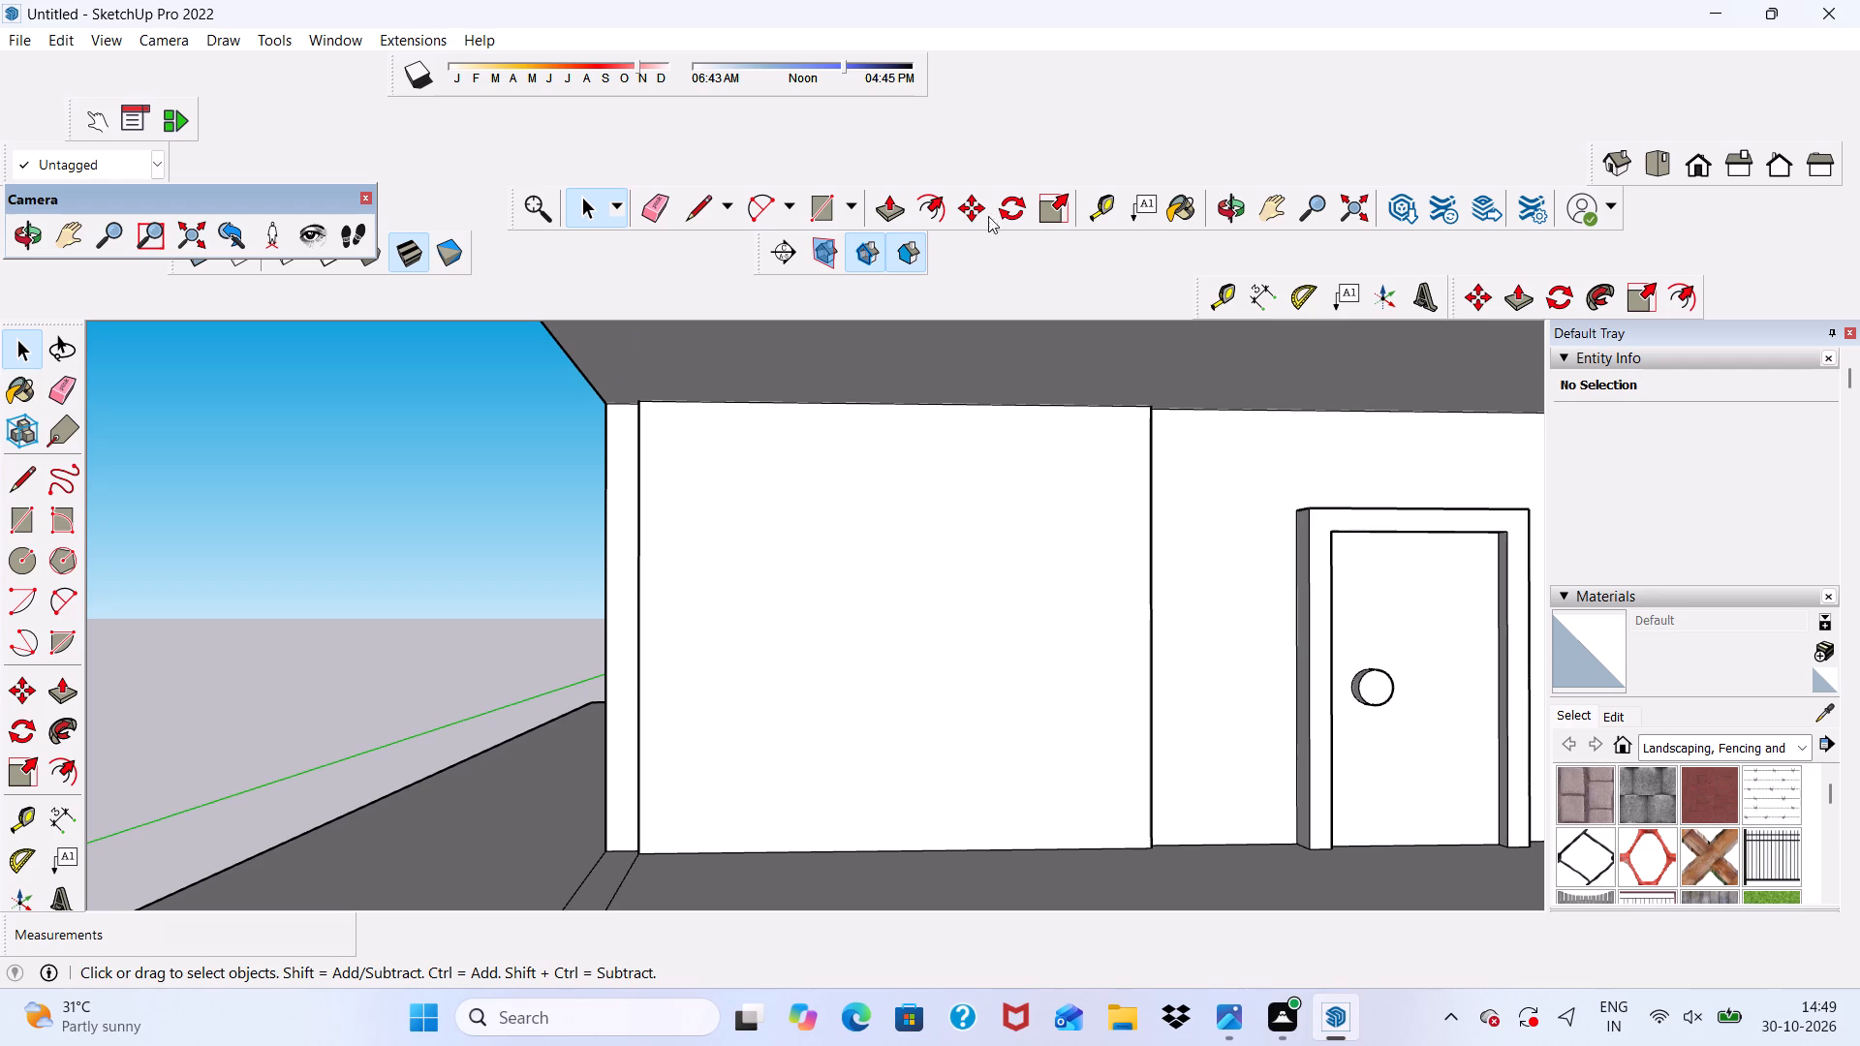
click(813, 195)
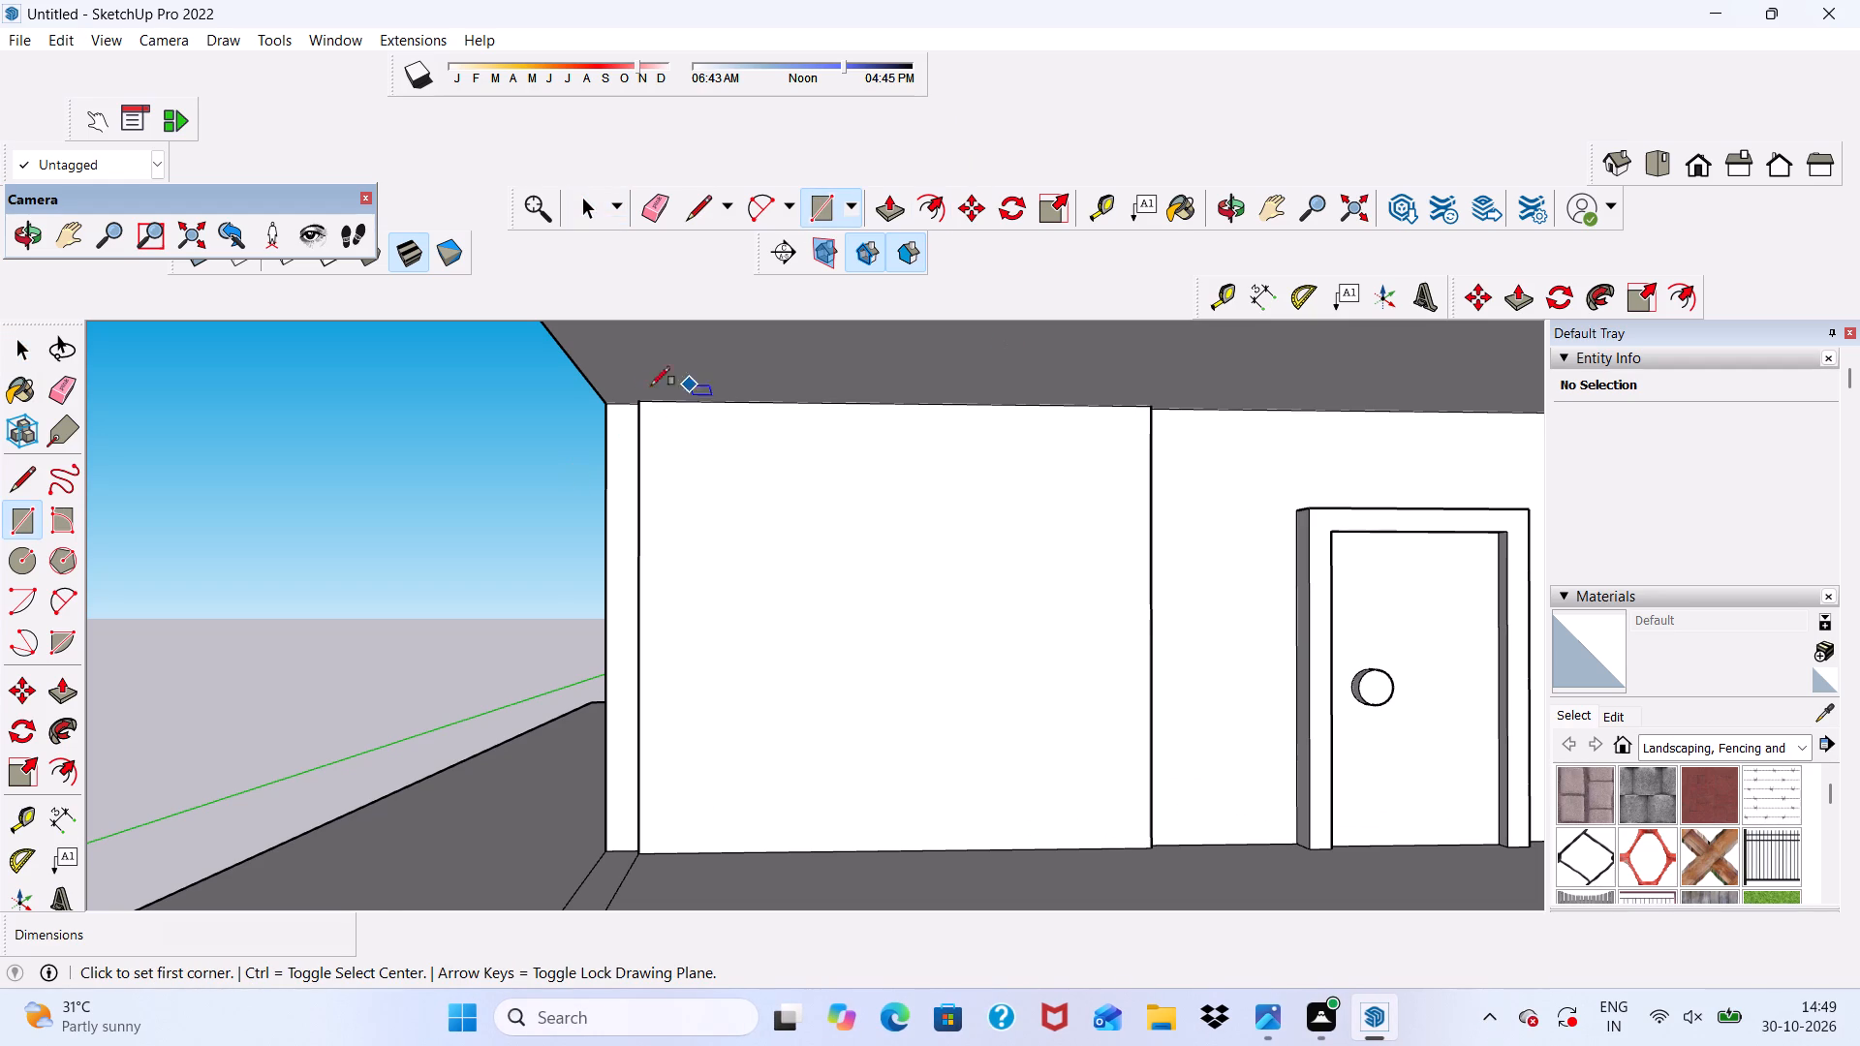
scroll(632, 399, up, 5)
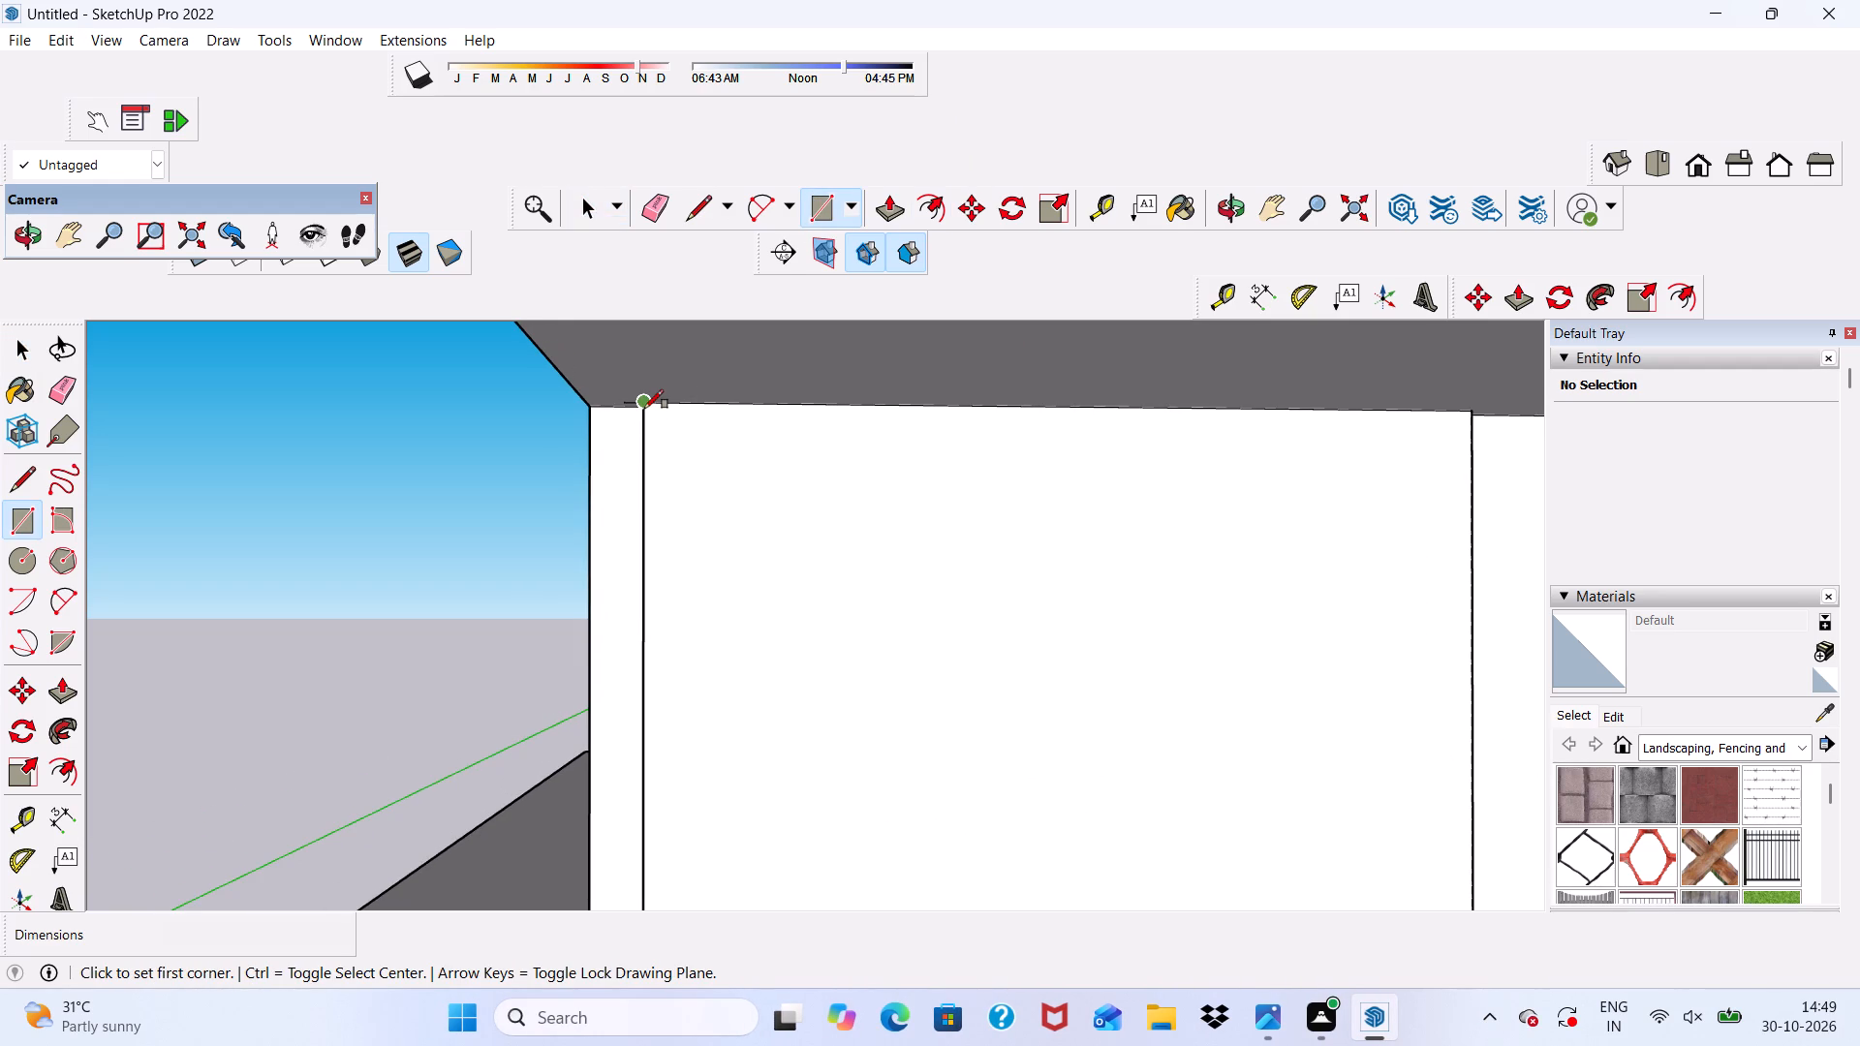
click(644, 409)
scroll(666, 415, down, 8)
scroll(720, 717, up, 5)
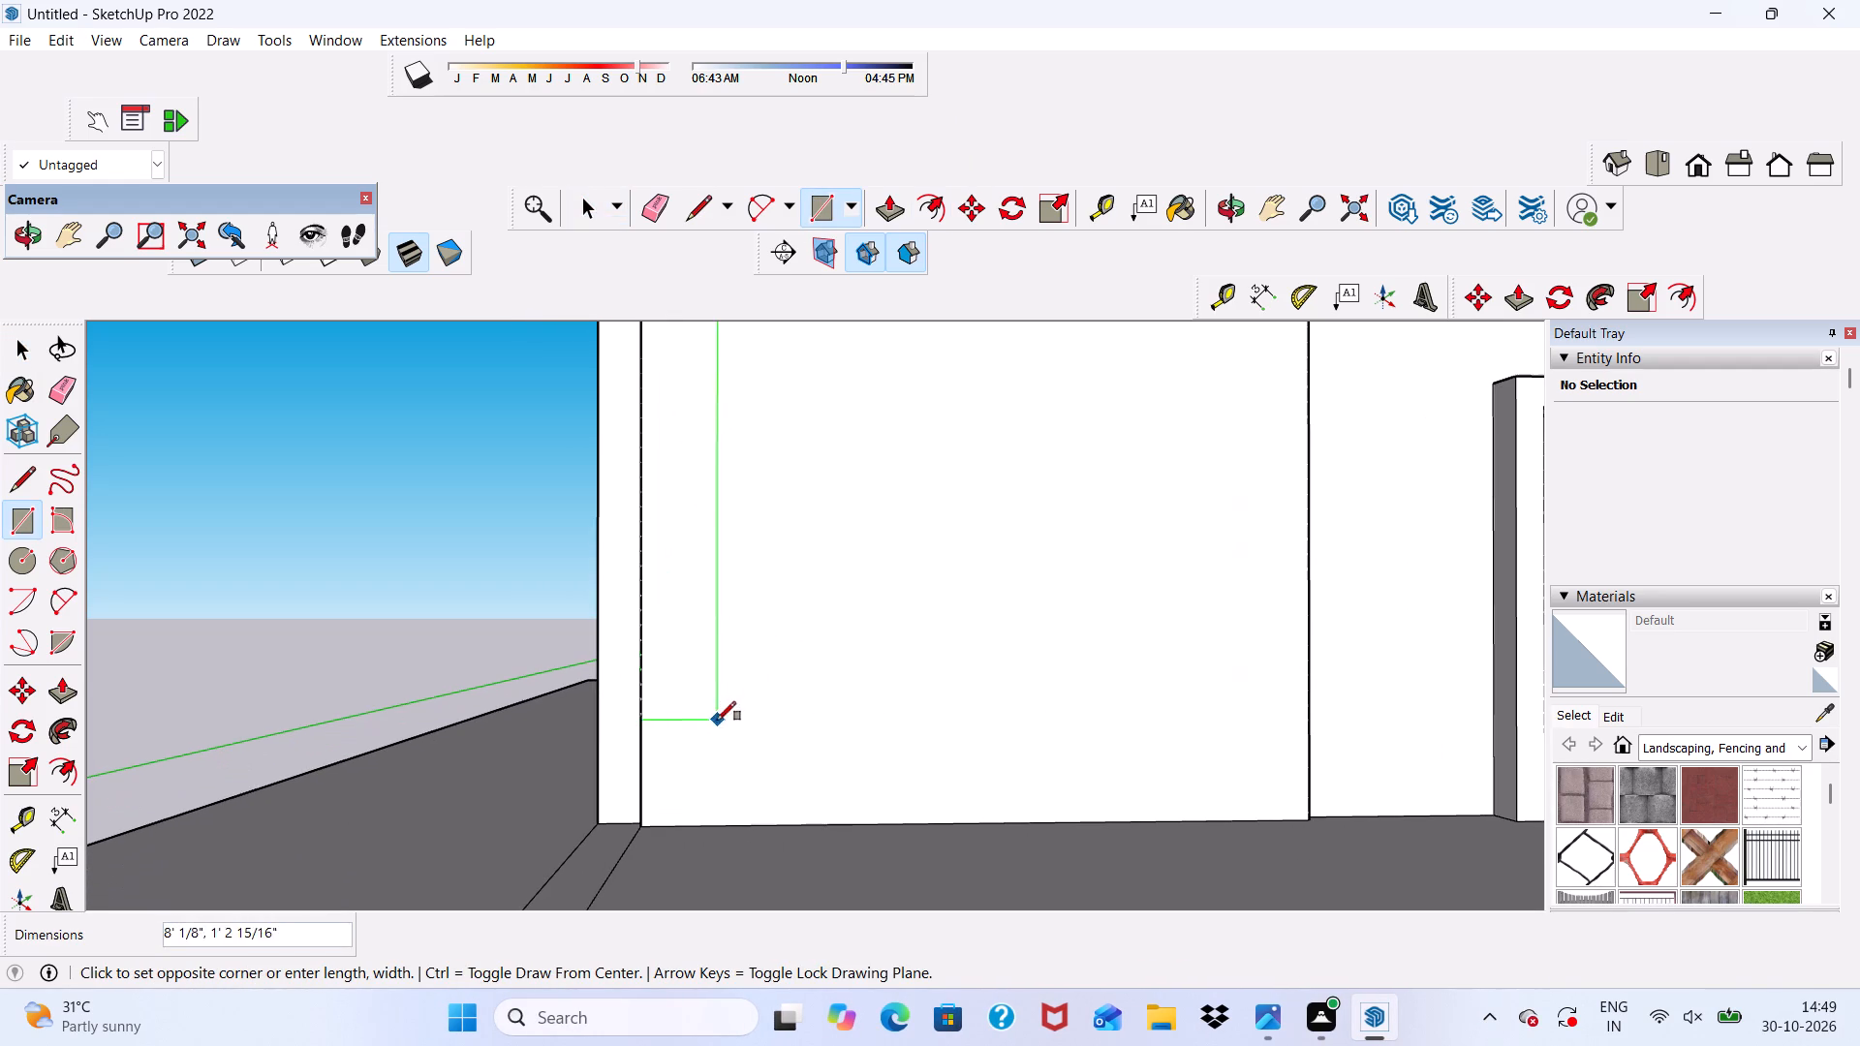
click(681, 826)
scroll(739, 738, down, 3)
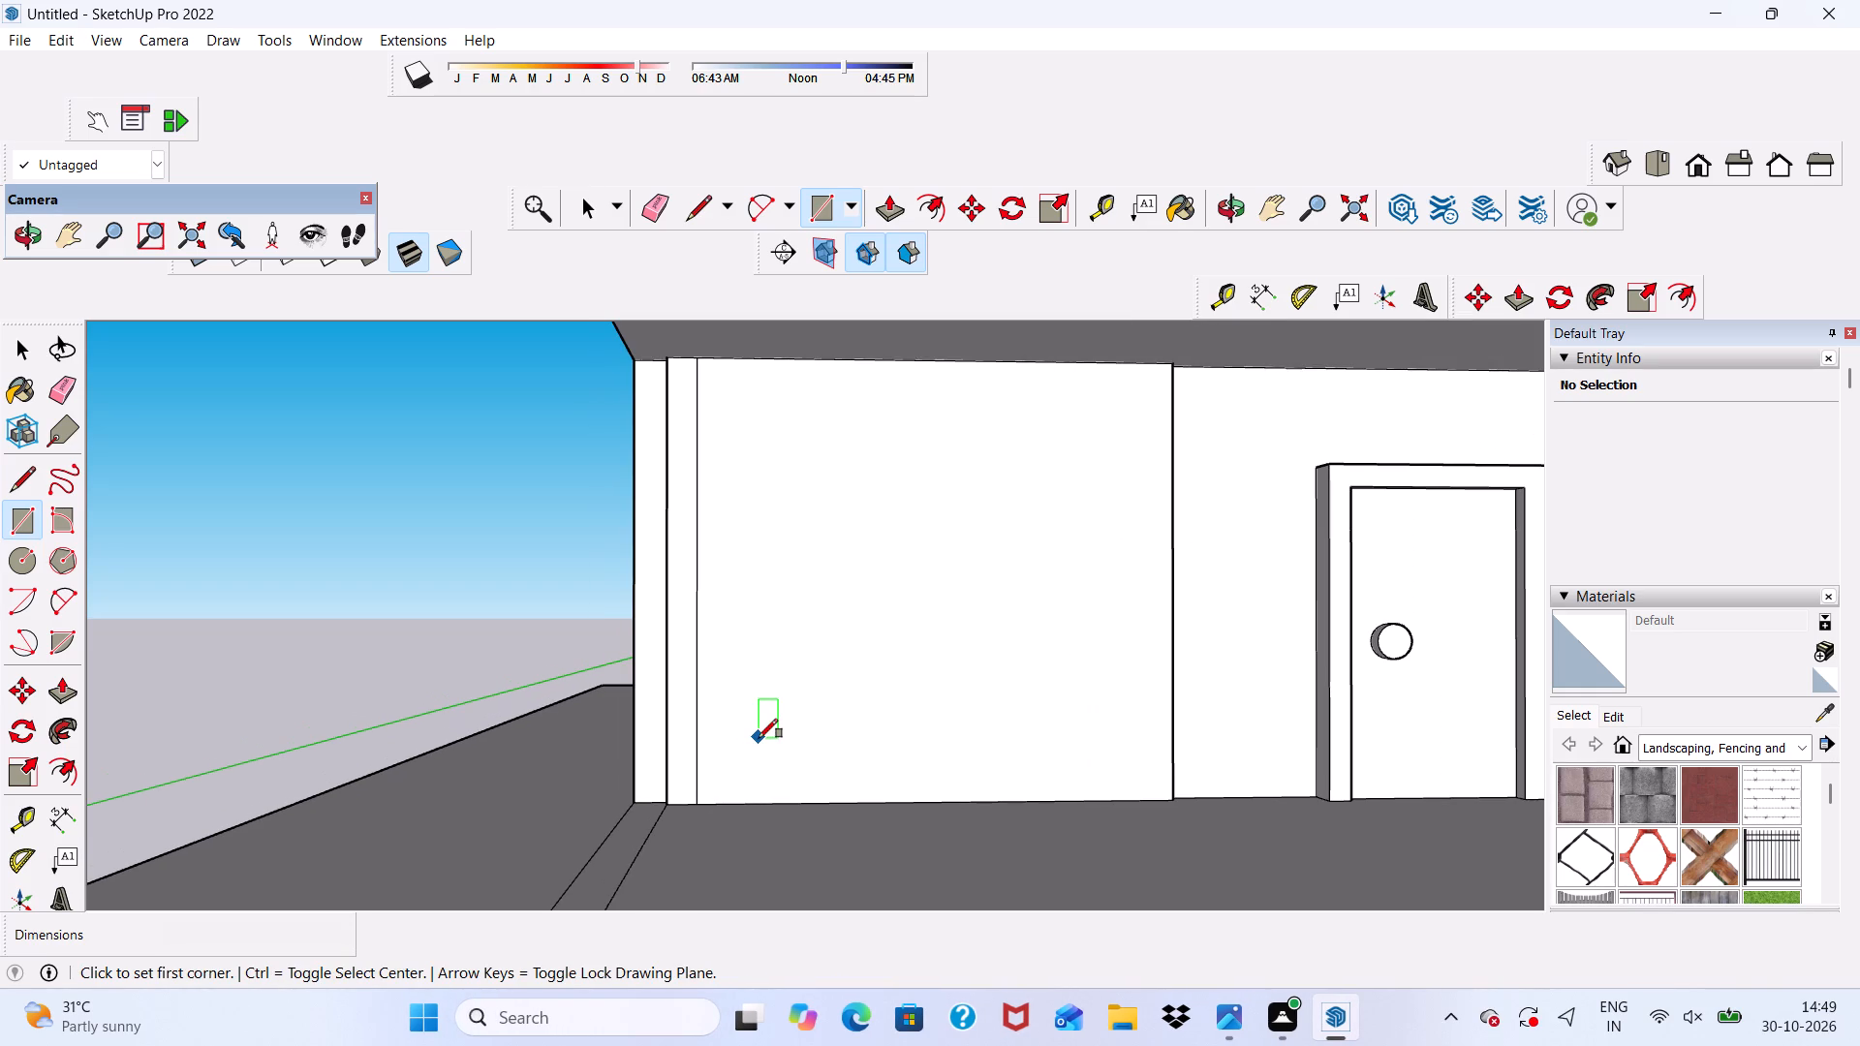
Copy the strip's face and edges about 11 3/8" along the wall toward the entrance door.
key(space)
scroll(696, 662, up, 4)
double_click(685, 662)
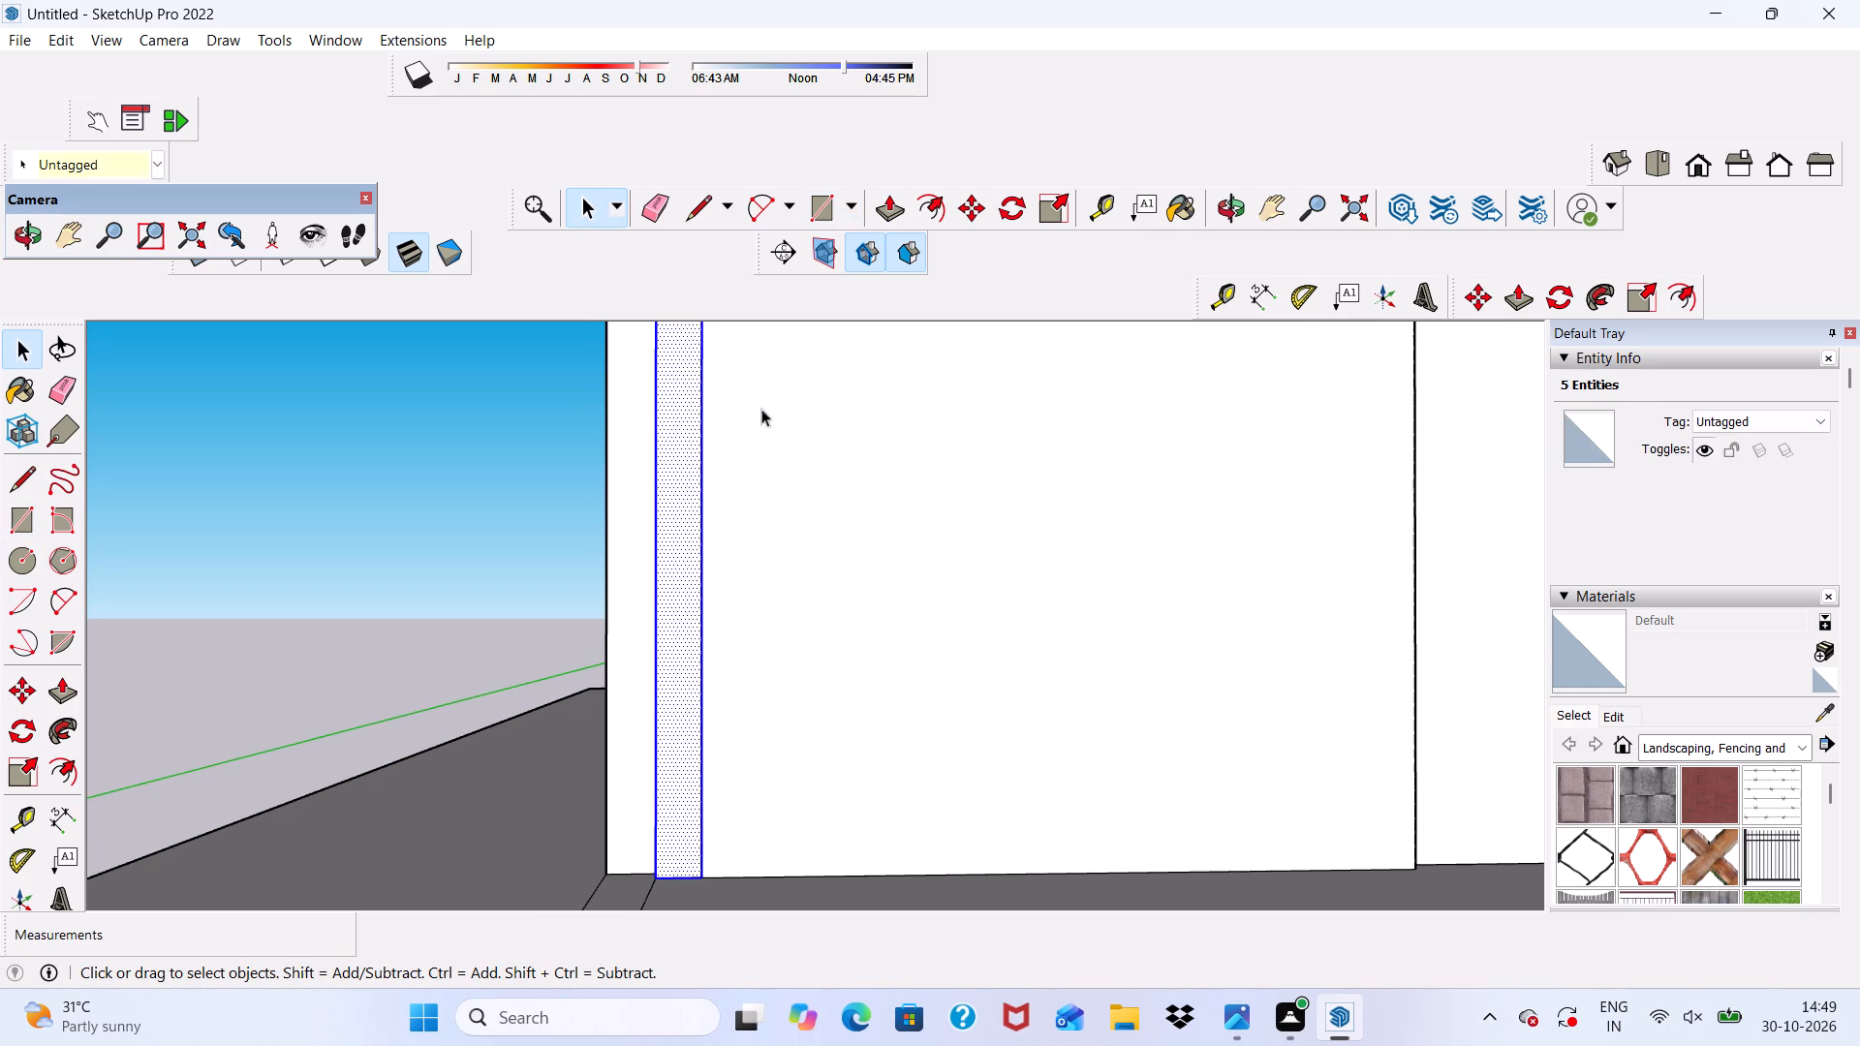
click(976, 200)
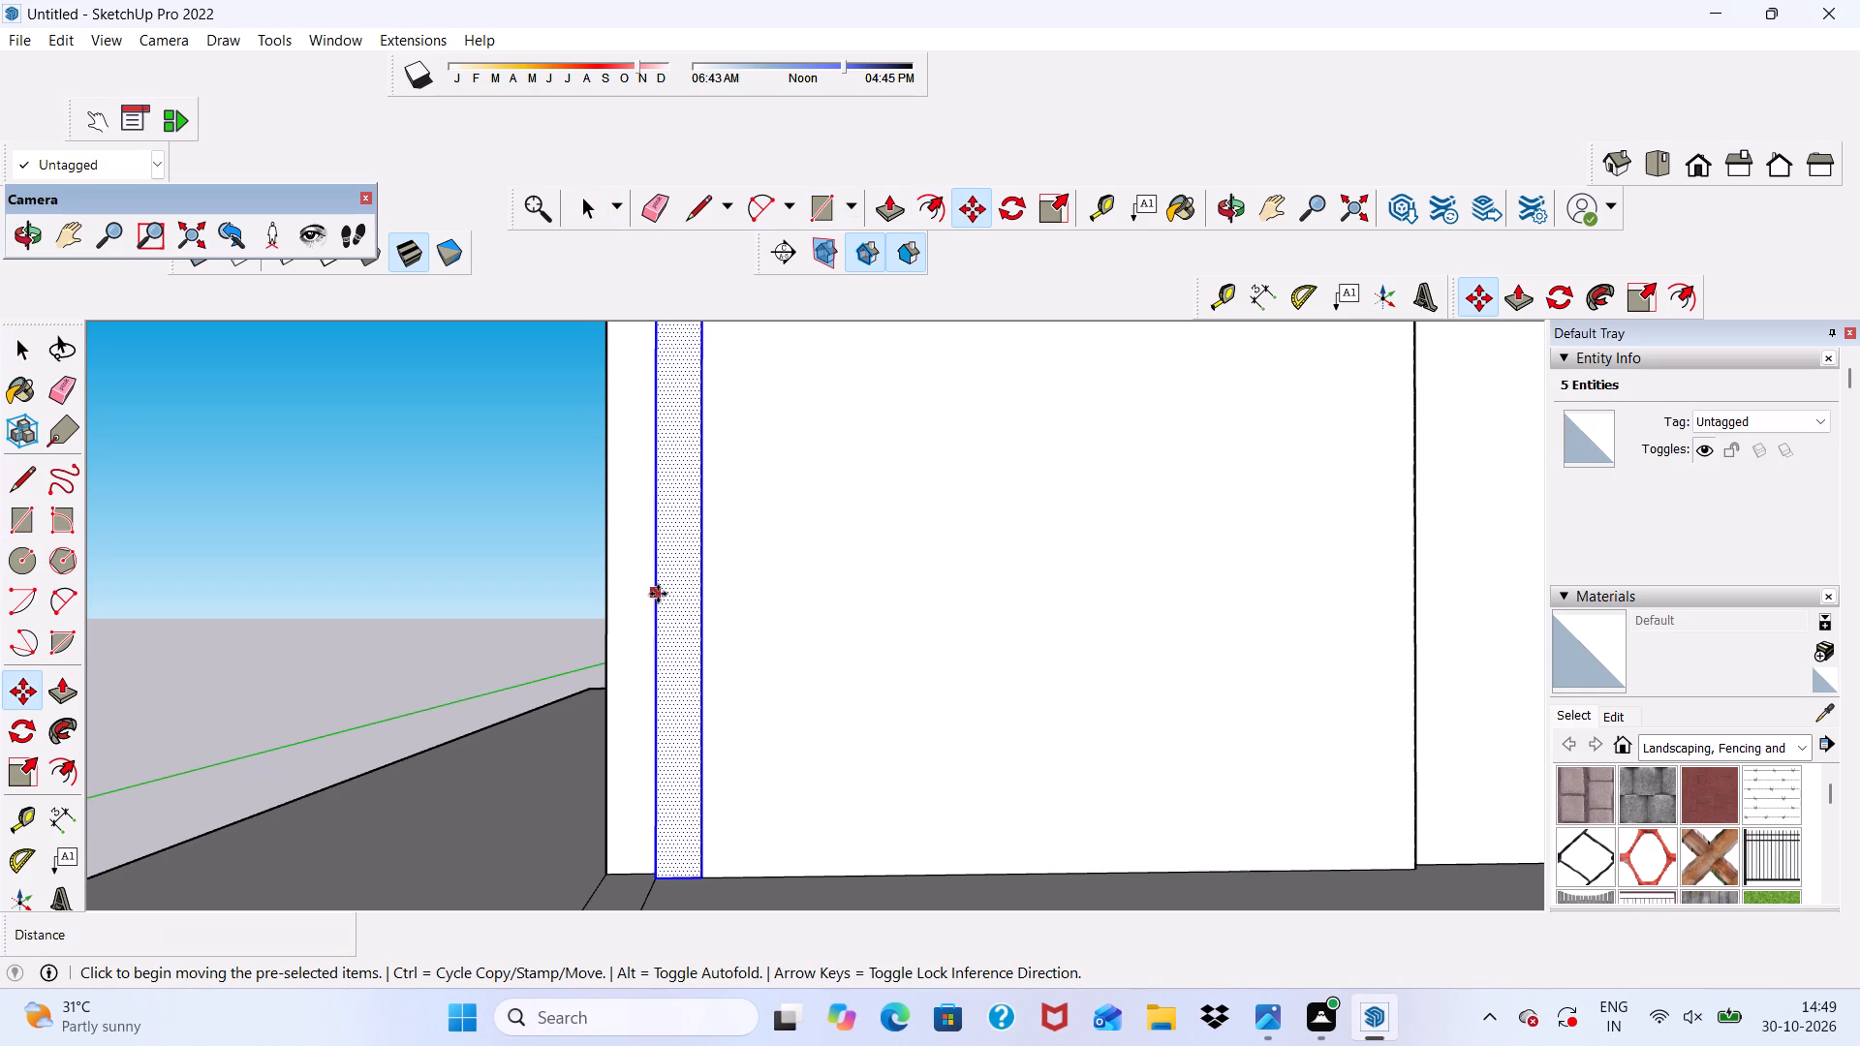
click(665, 594)
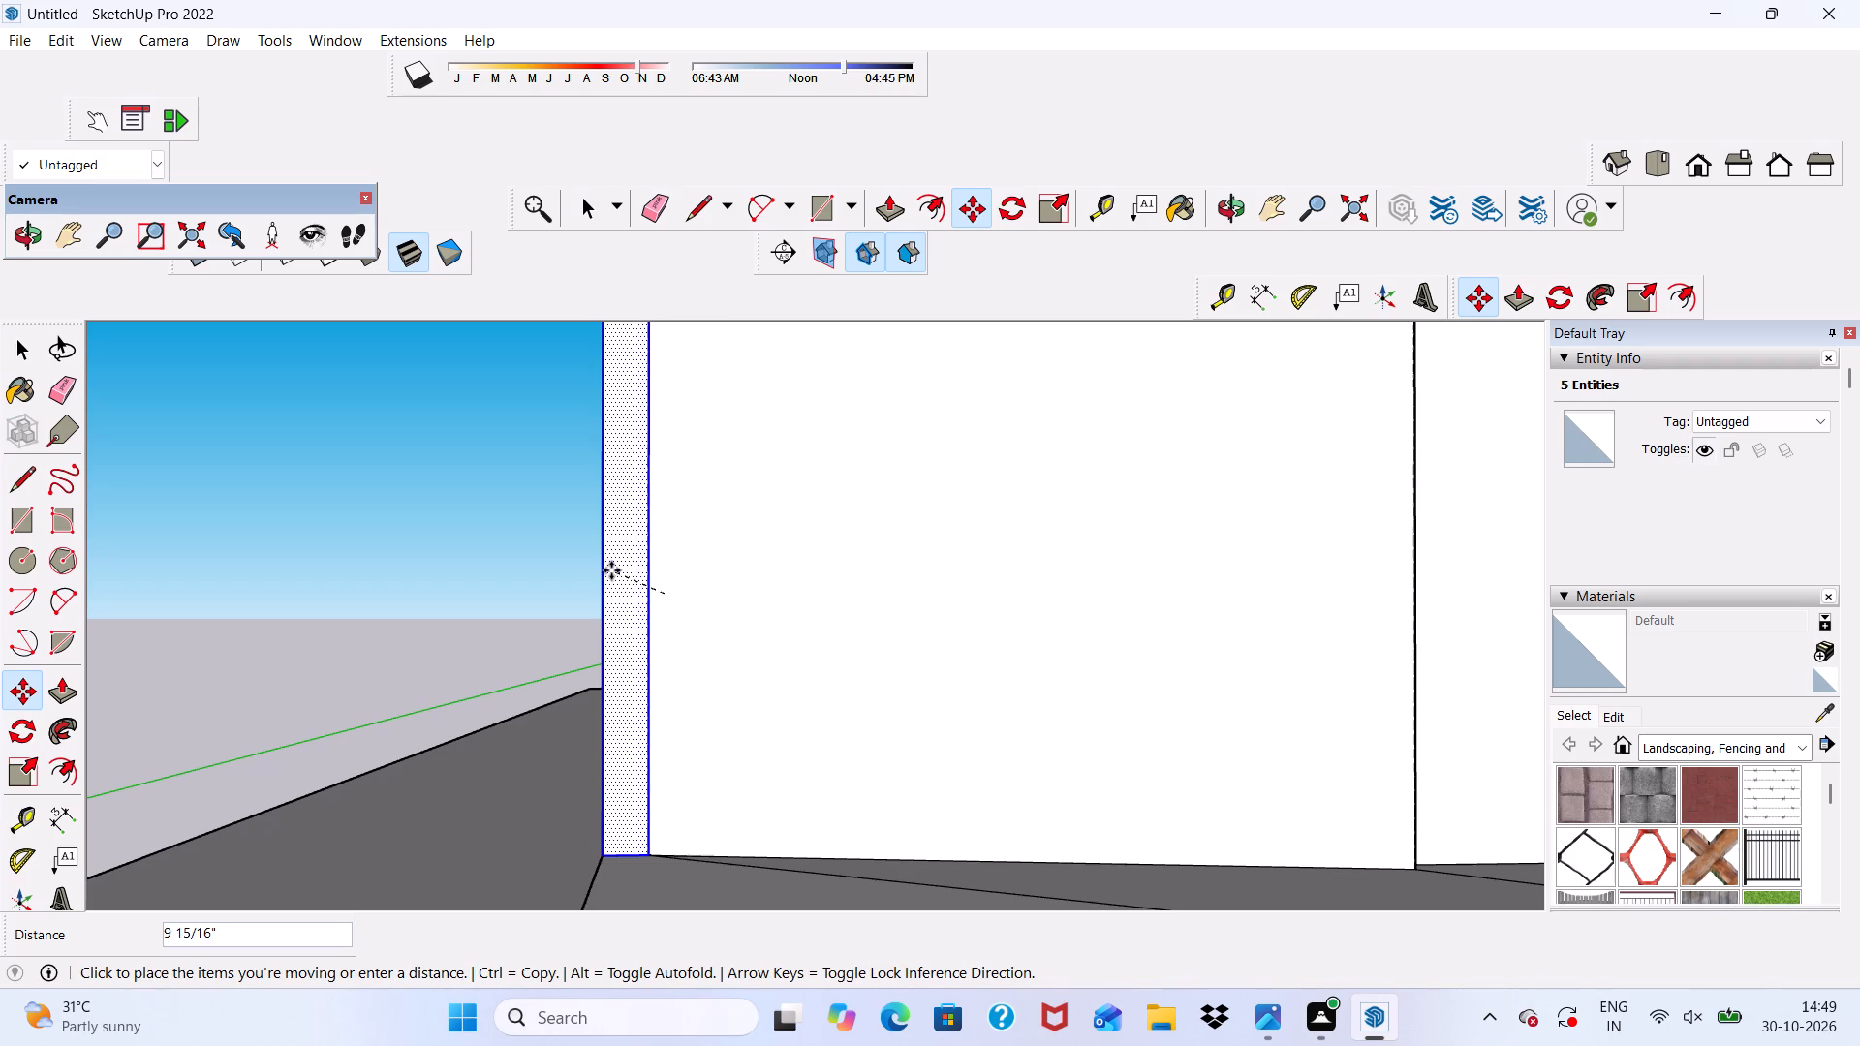
scroll(730, 584, down, 5)
scroll(731, 566, up, 1)
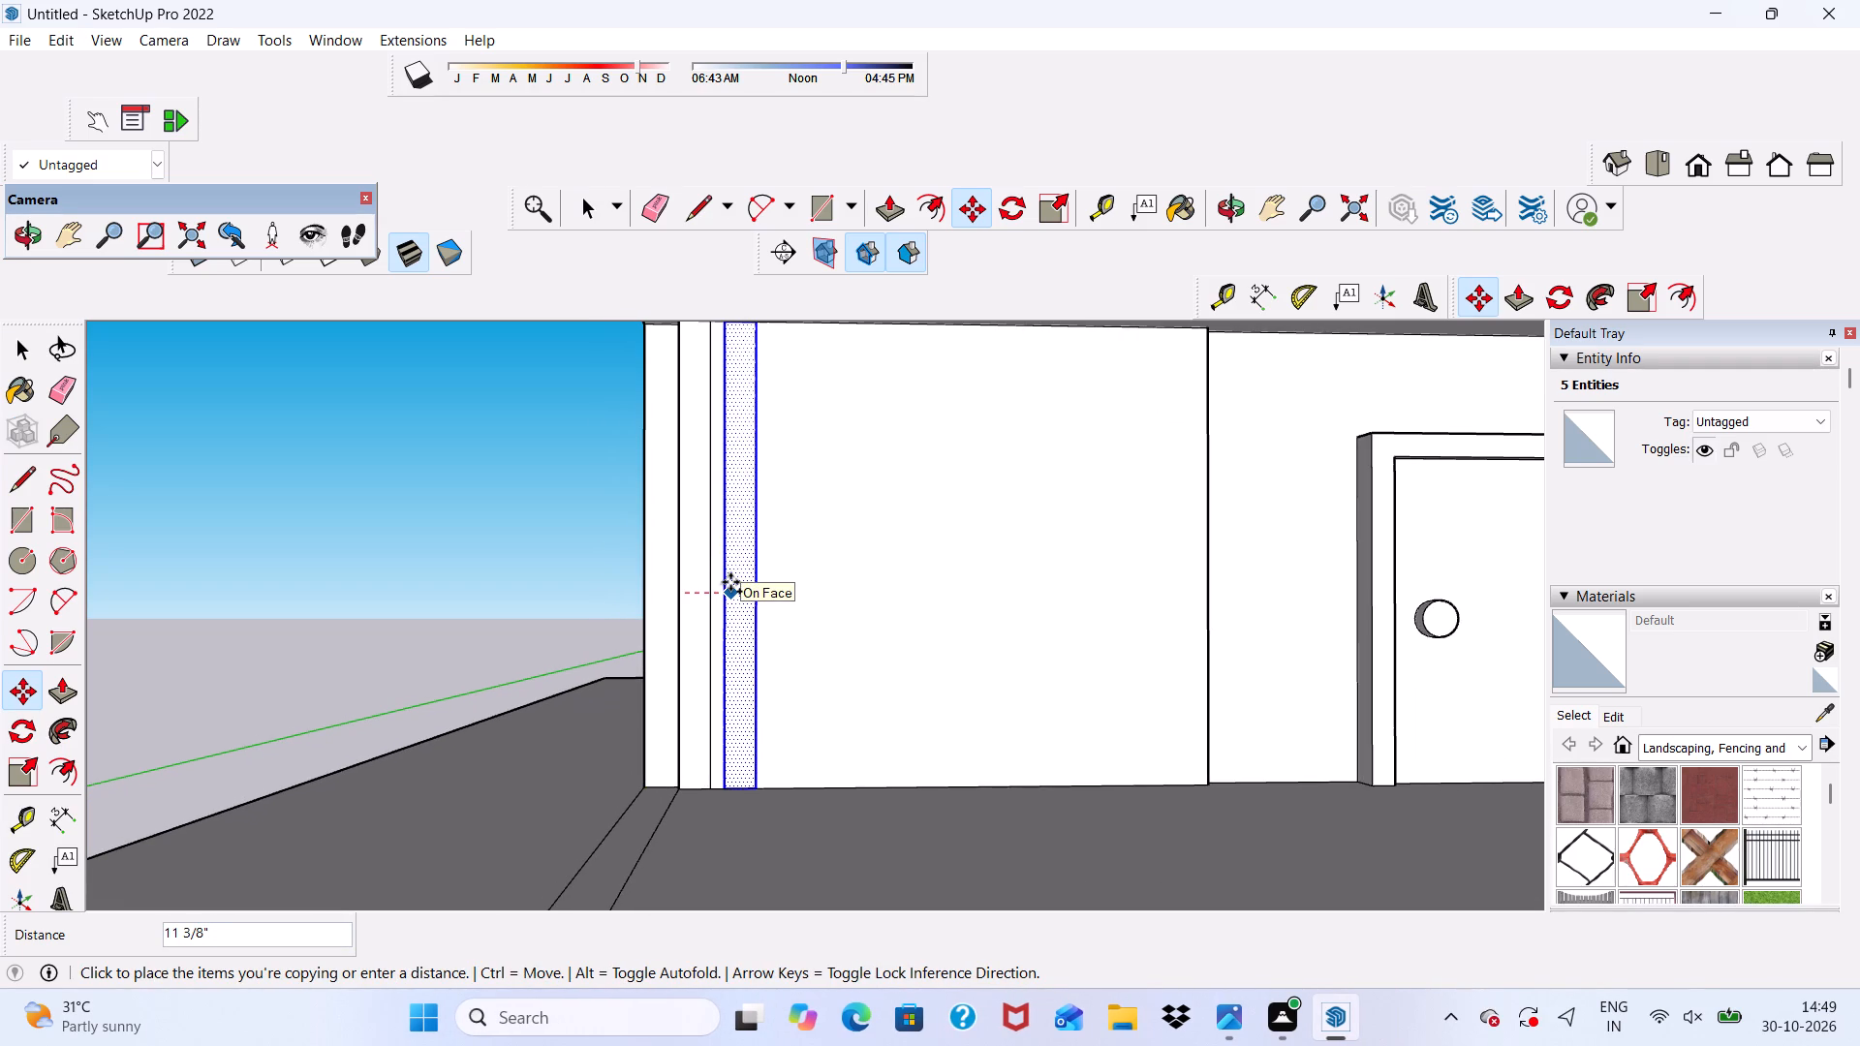
click(730, 582)
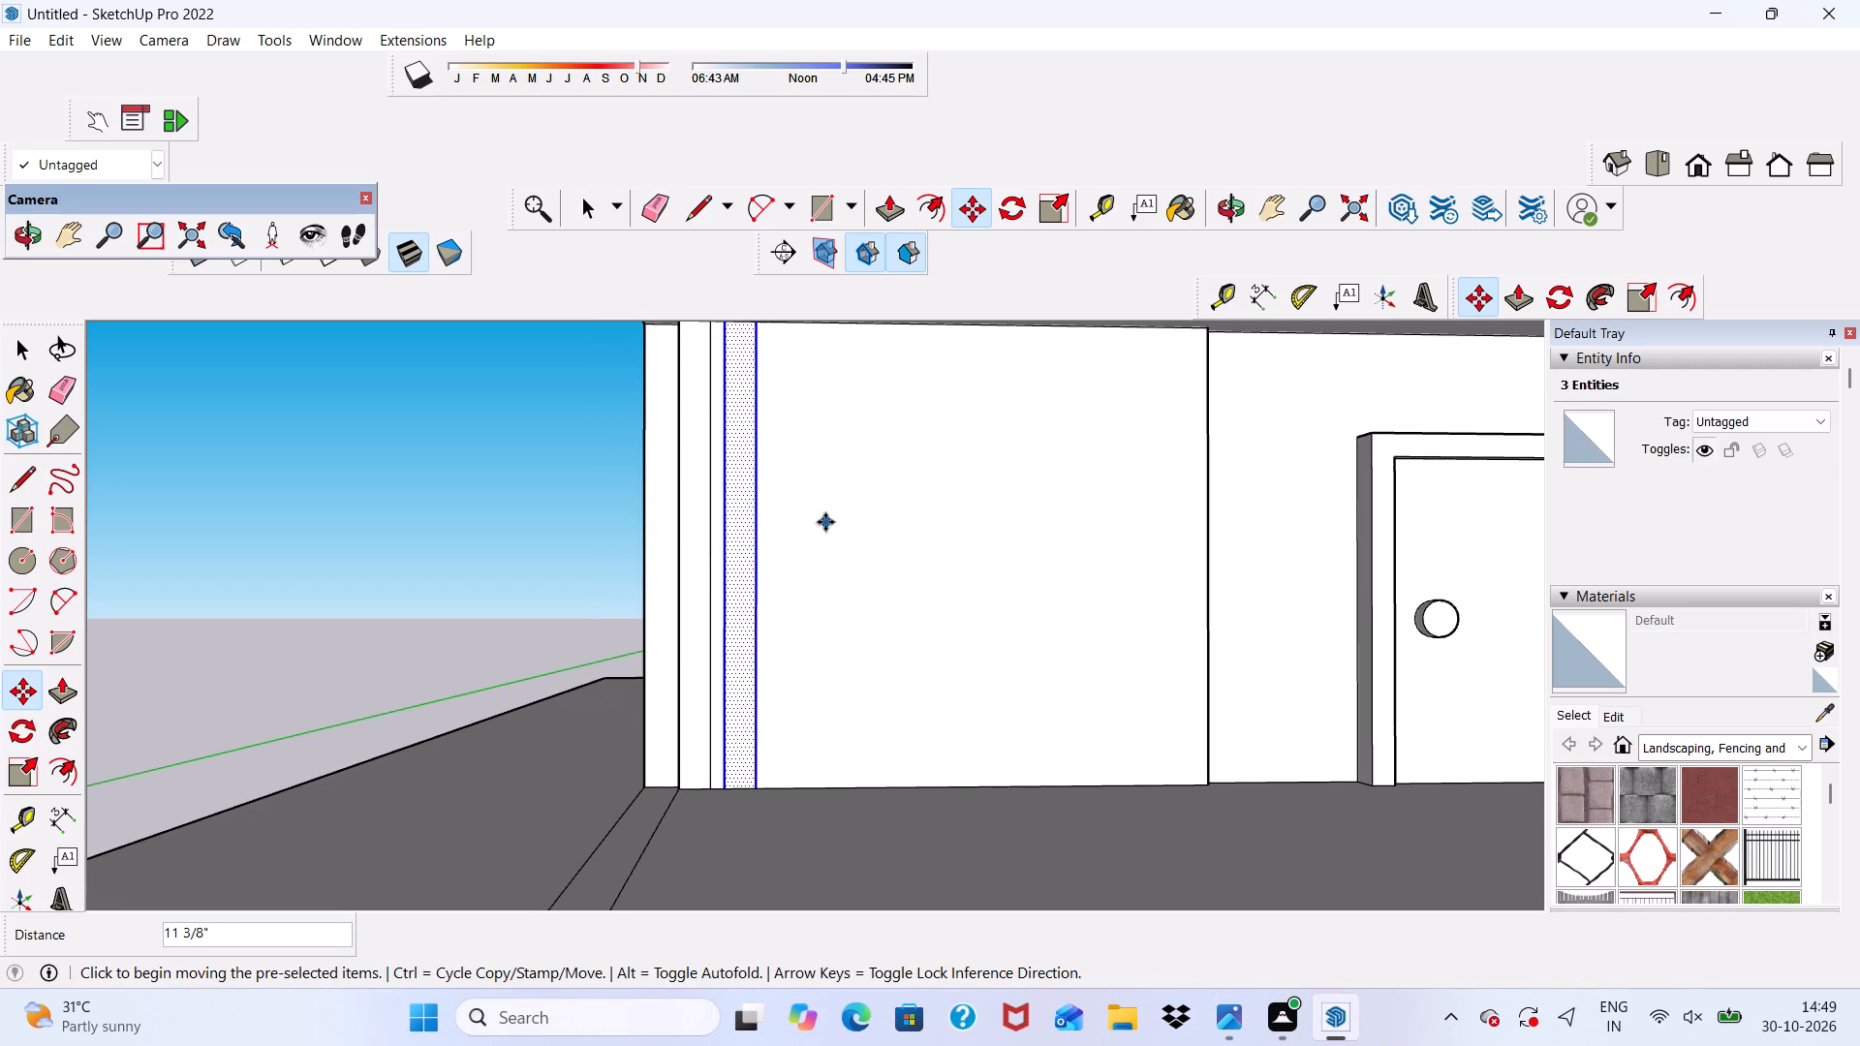
Multiply the copied strip into an array of 15 copies at the same spacing along the wall.
scroll(825, 522, up, 1)
key(shift+asterisk)
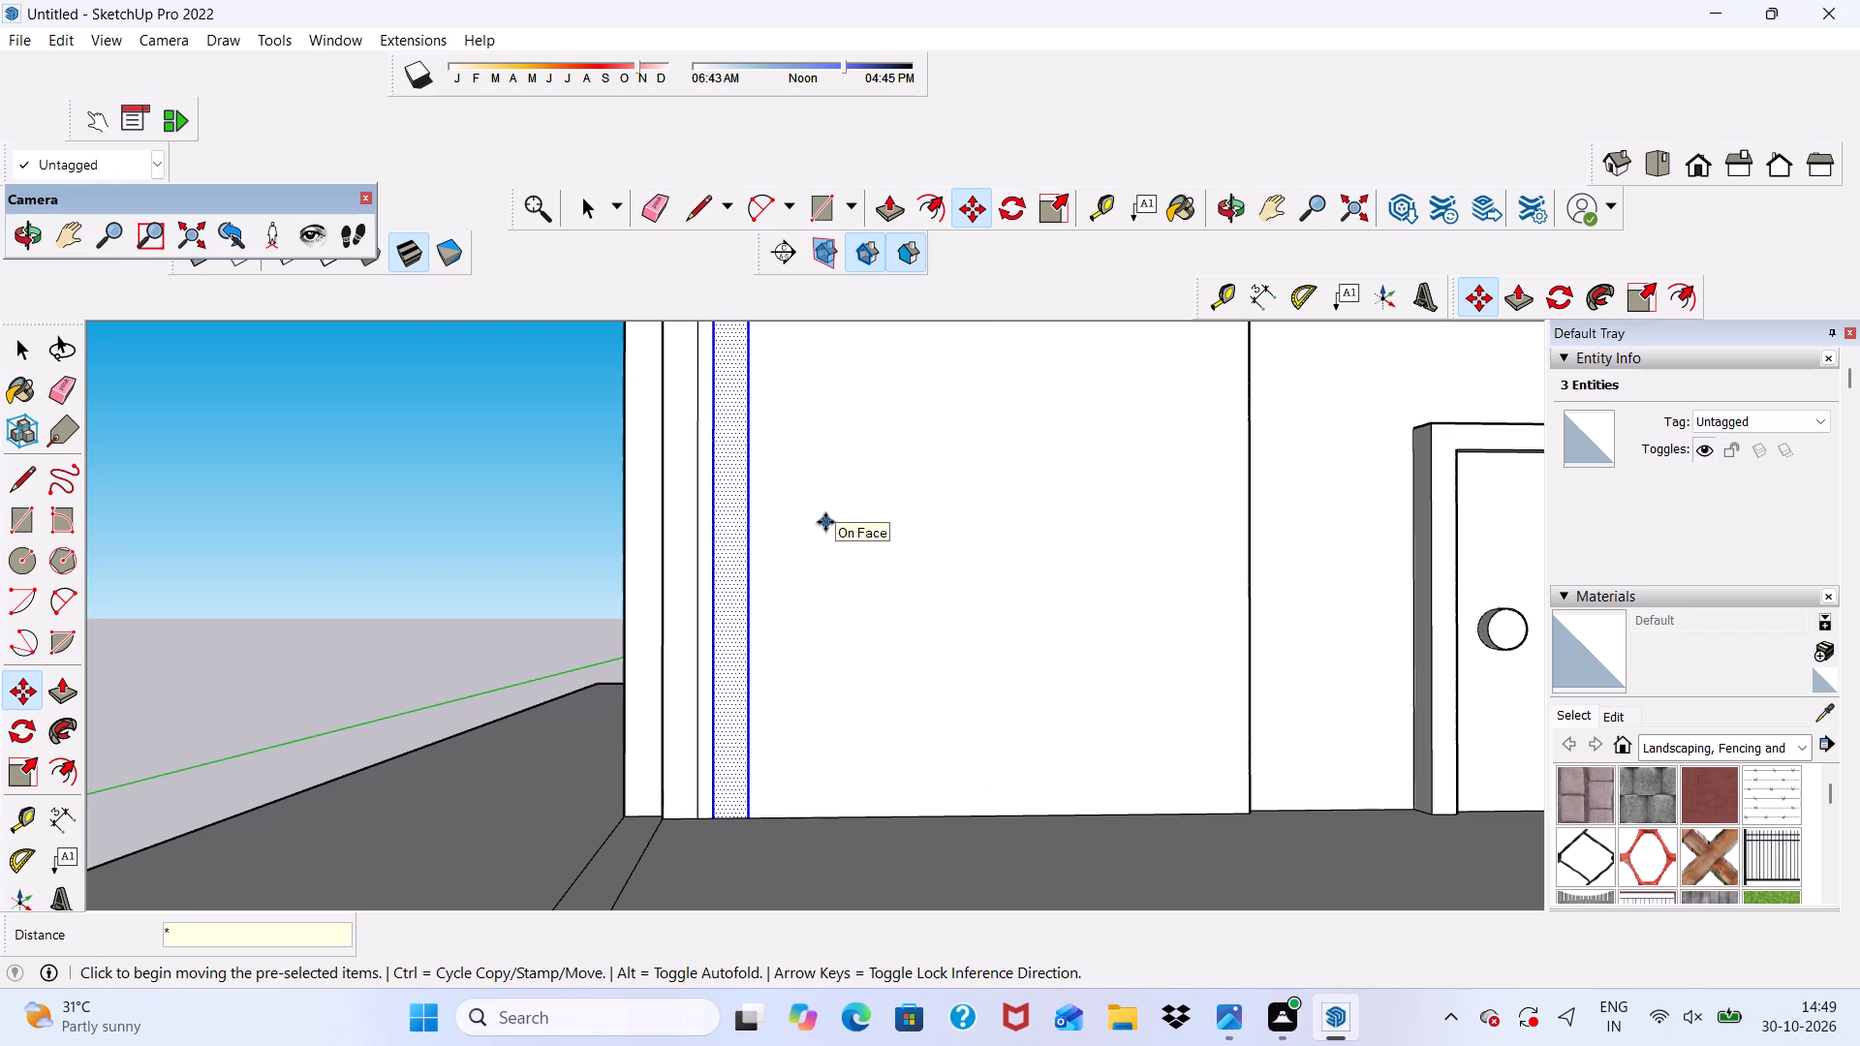
text(15)
key(Return)
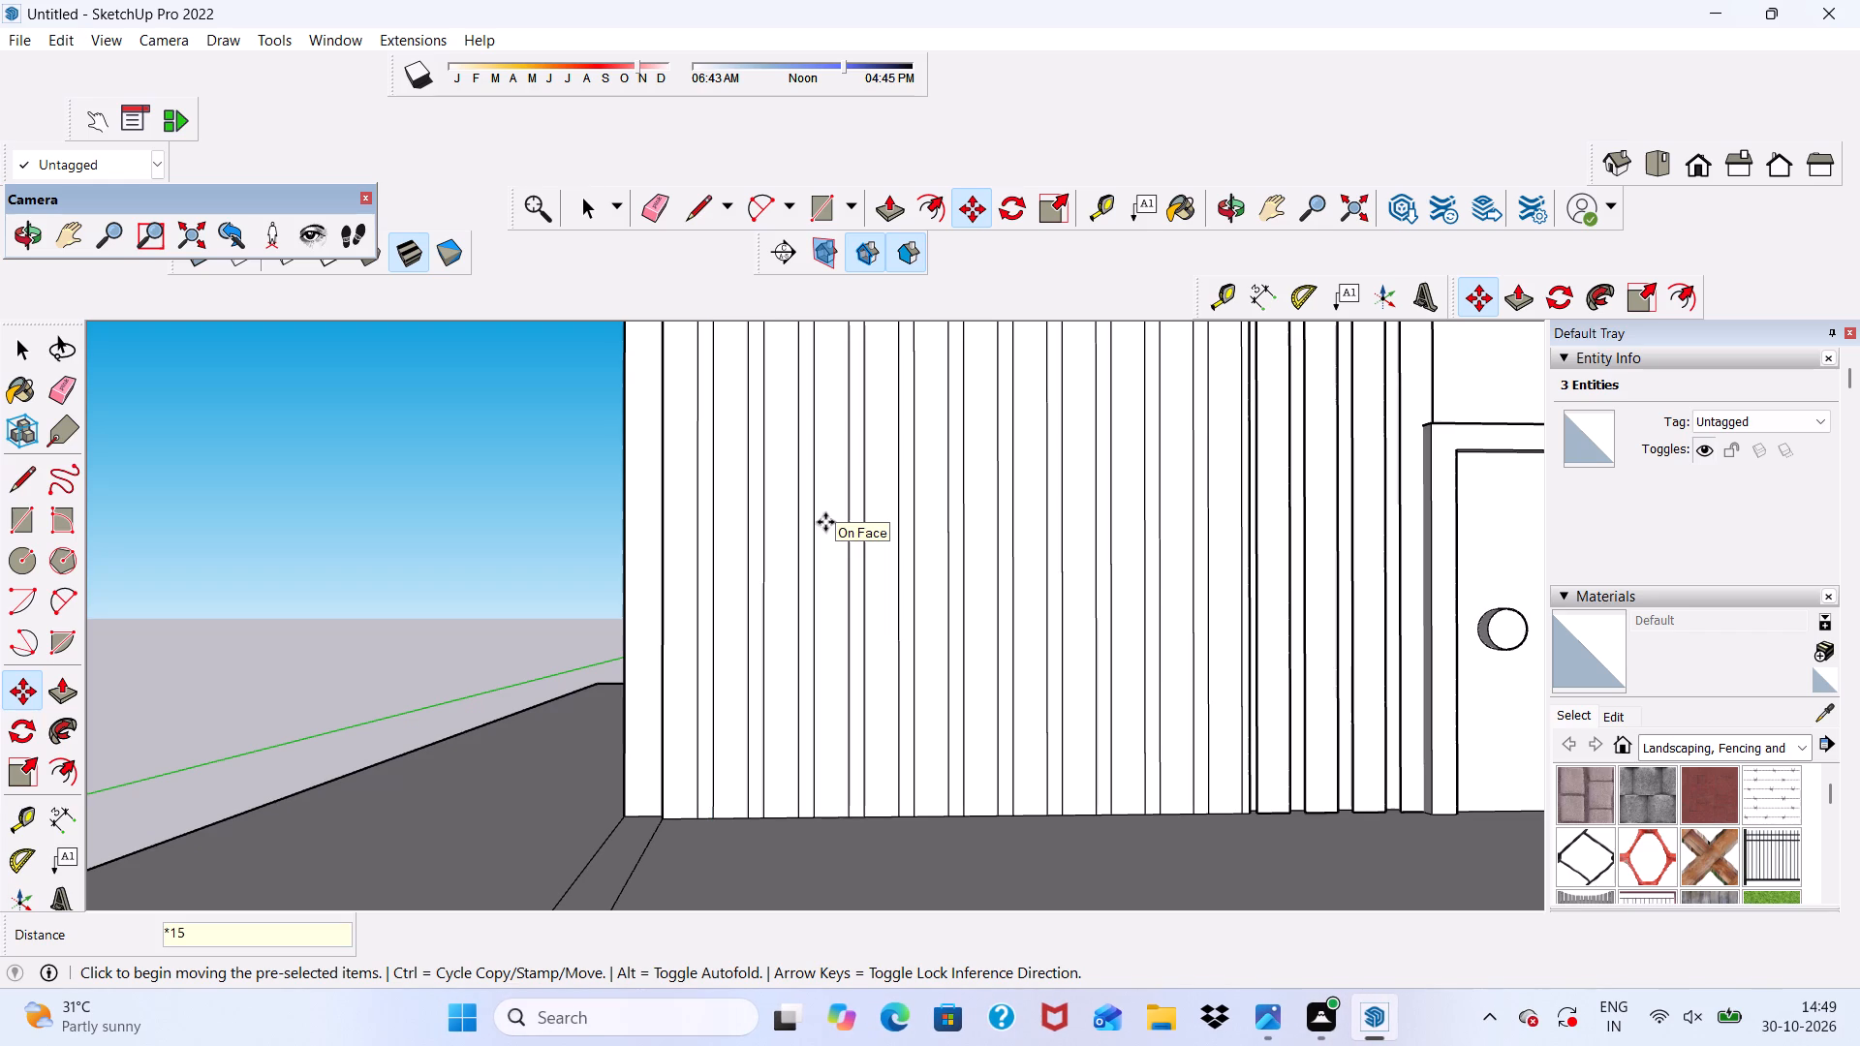
scroll(821, 522, down, 5)
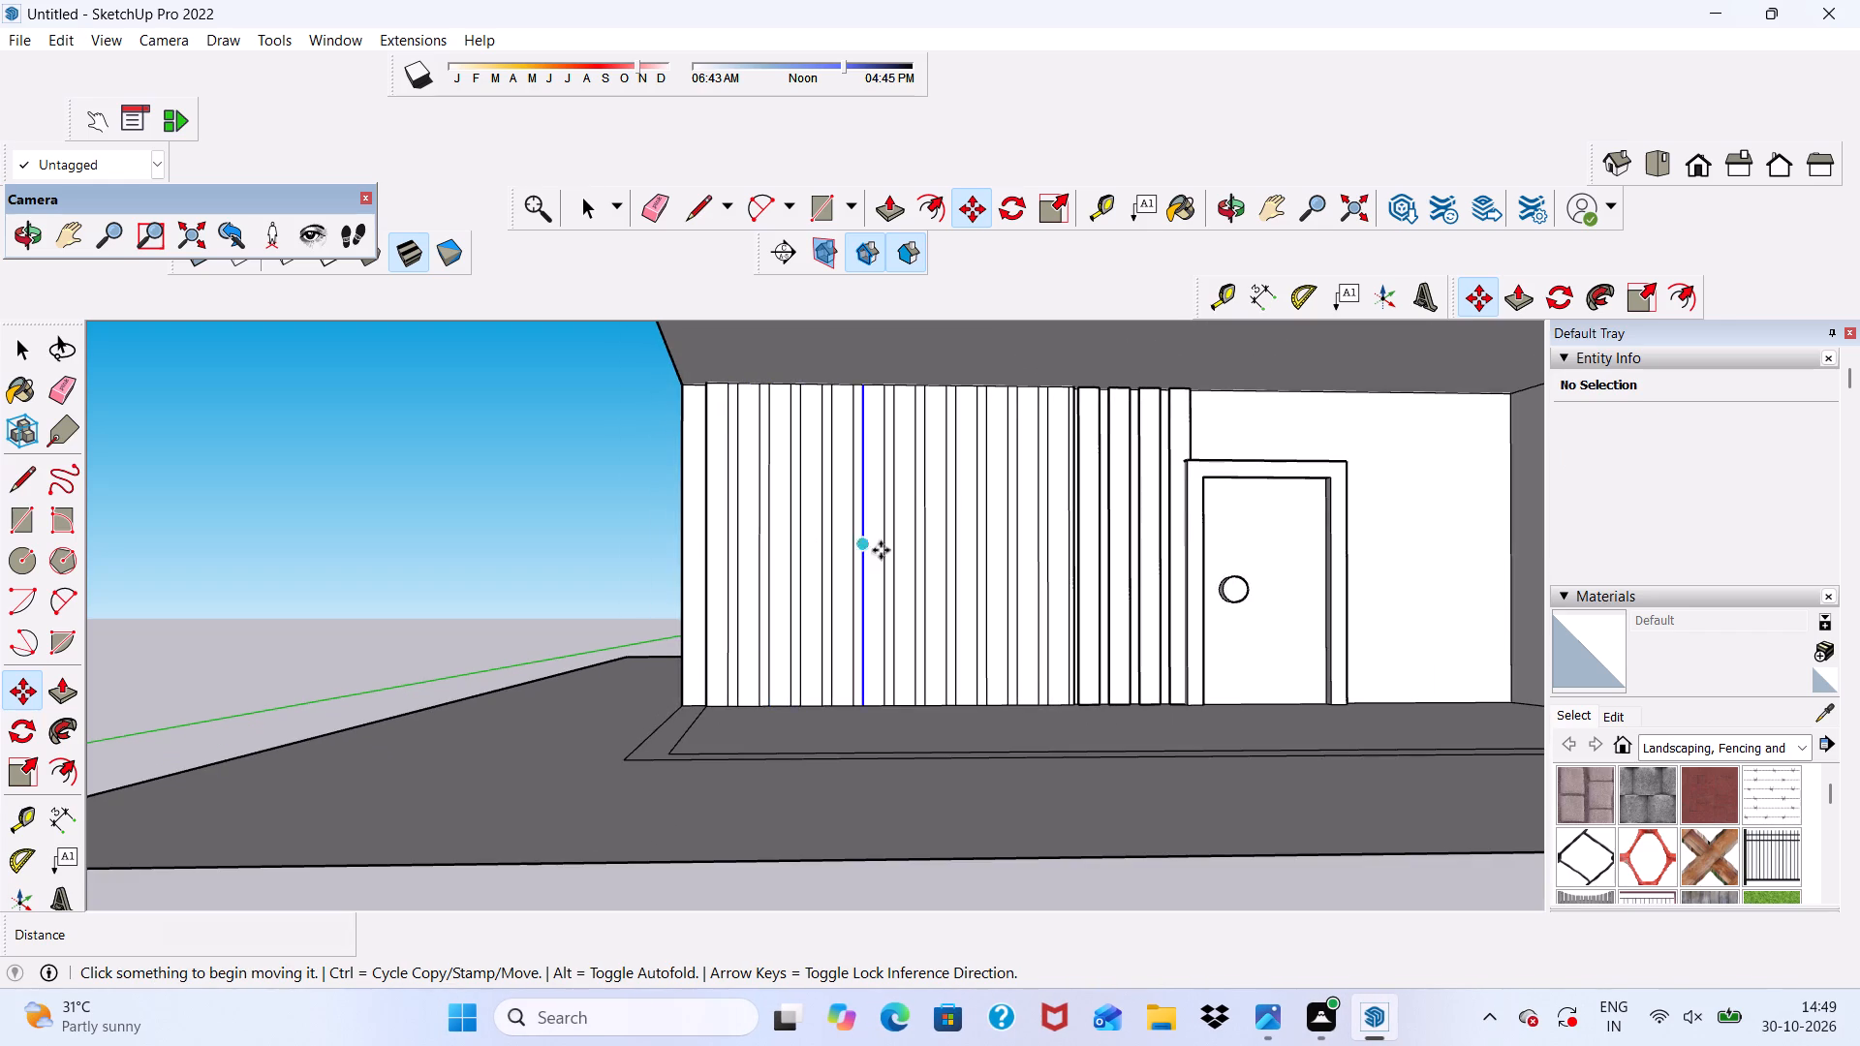
Erase the first surplus vertical strip edges just past the raised panel's end on the door side.
key(space)
scroll(1002, 548, down, 1)
middle_drag(1092, 590, 852, 677)
scroll(1021, 494, up, 13)
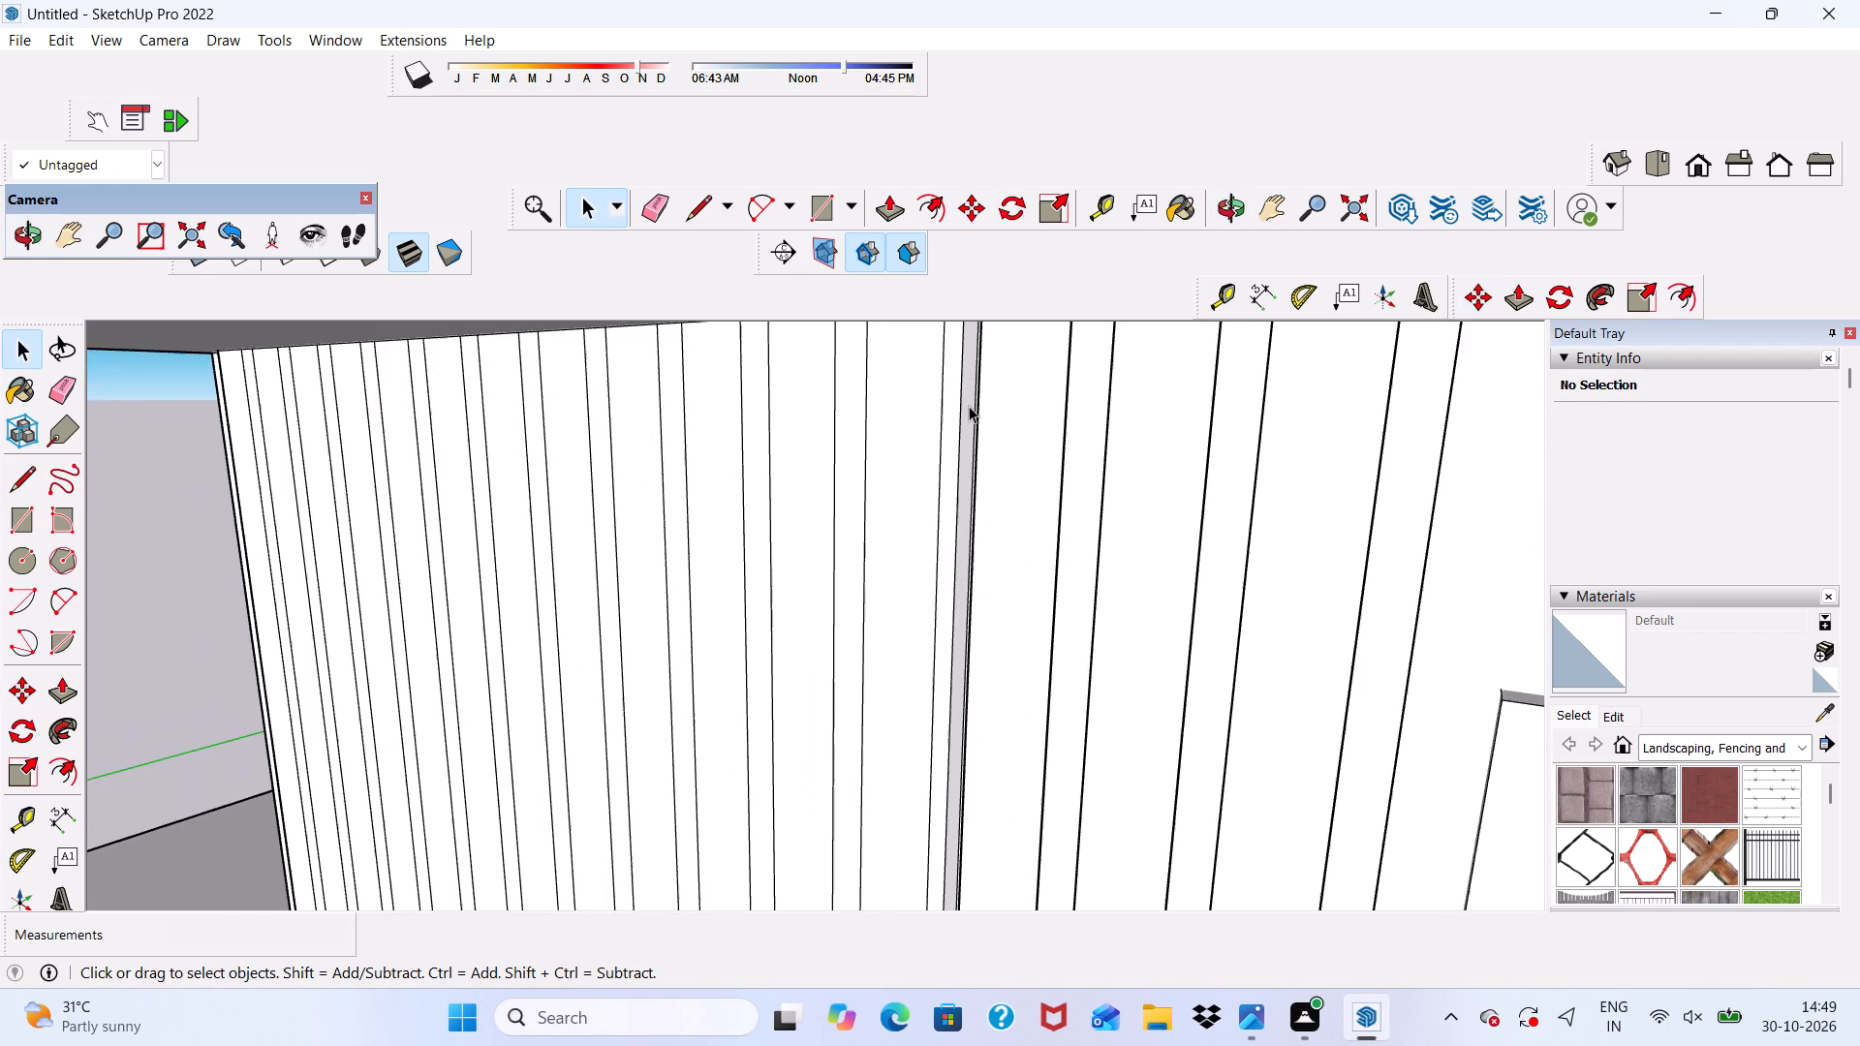
middle_drag(969, 406, 1037, 388)
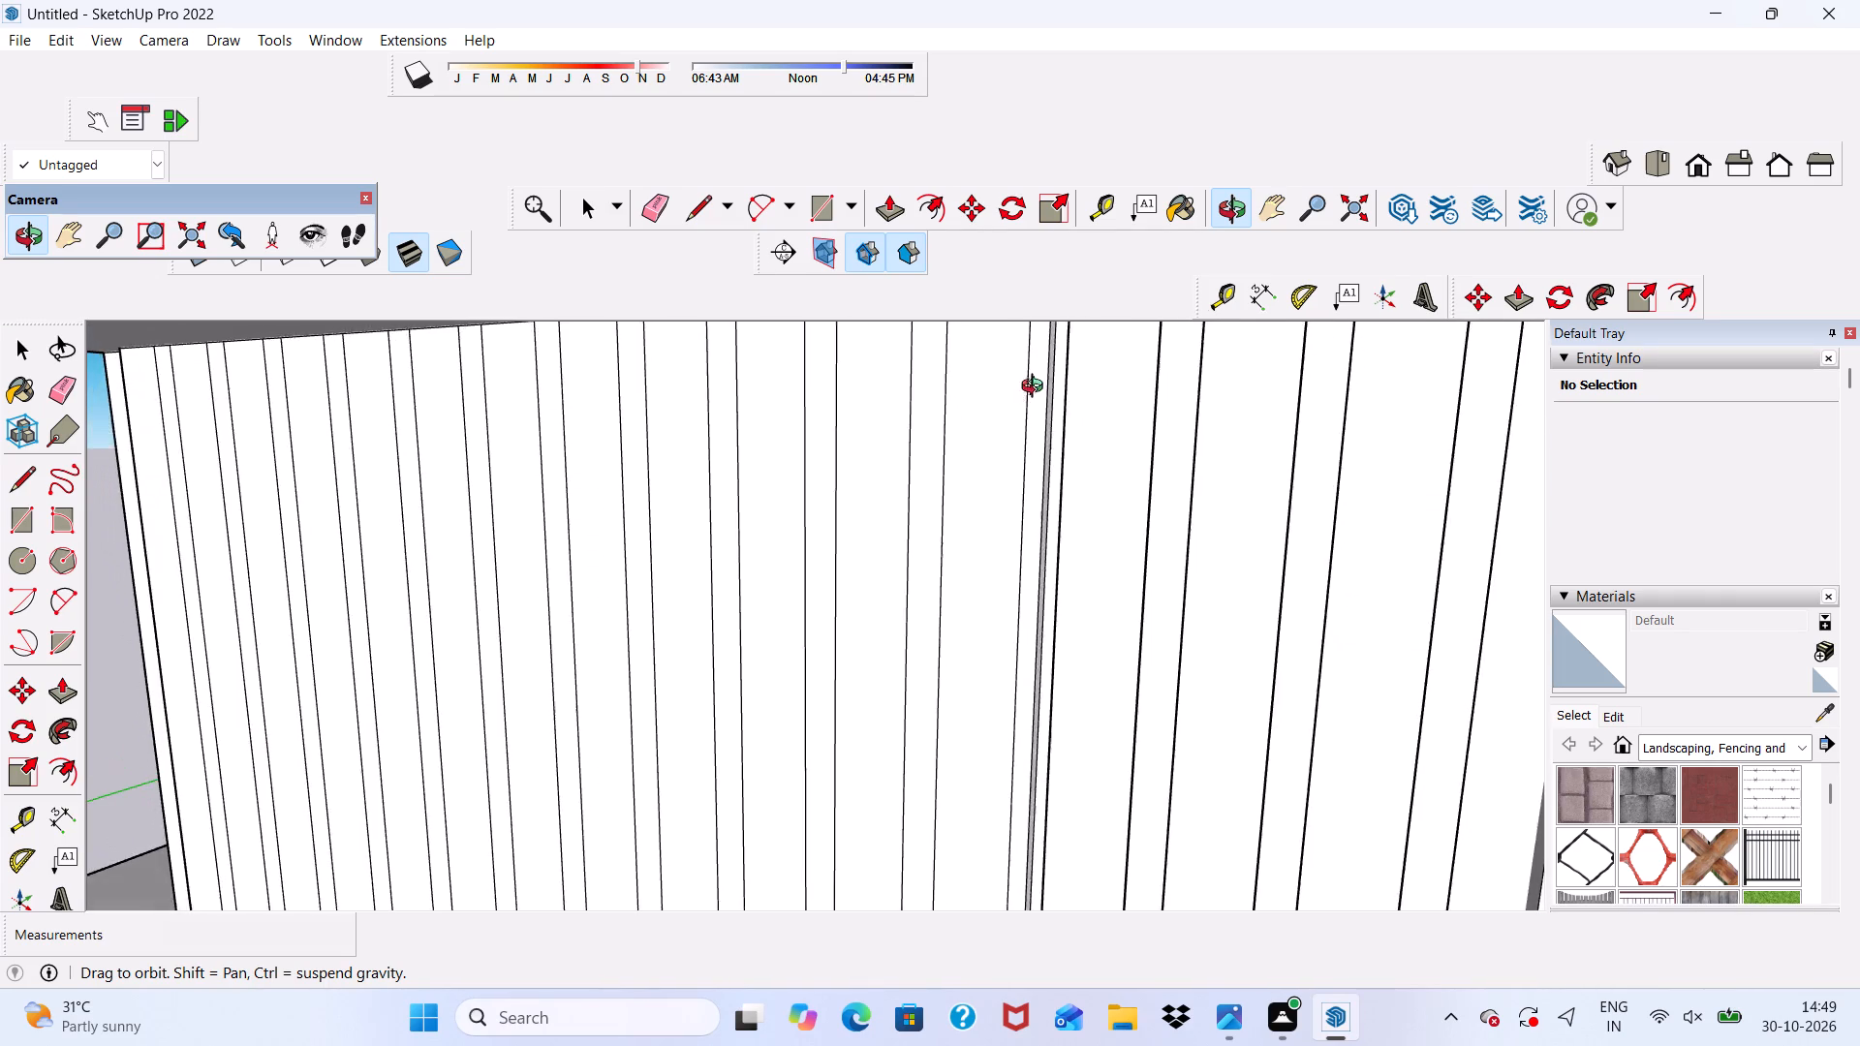
middle_drag(1037, 388, 914, 423)
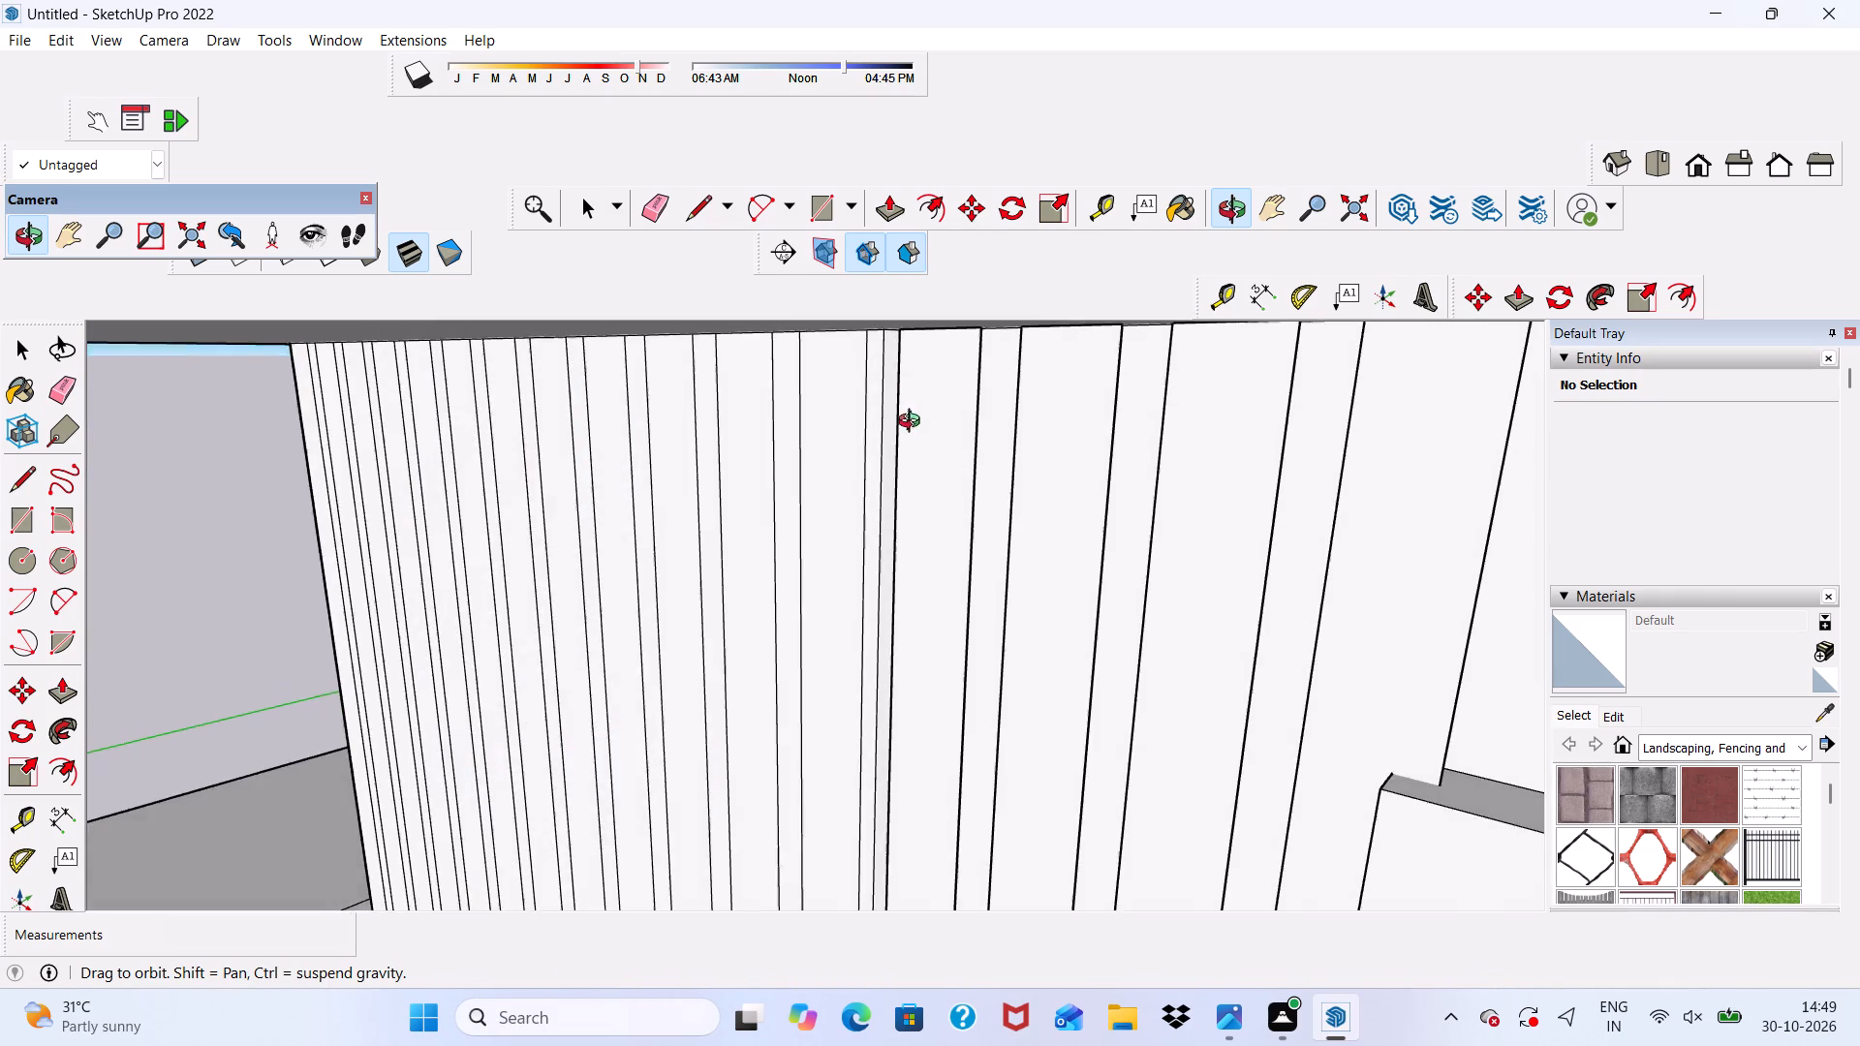
middle_drag(914, 423, 917, 416)
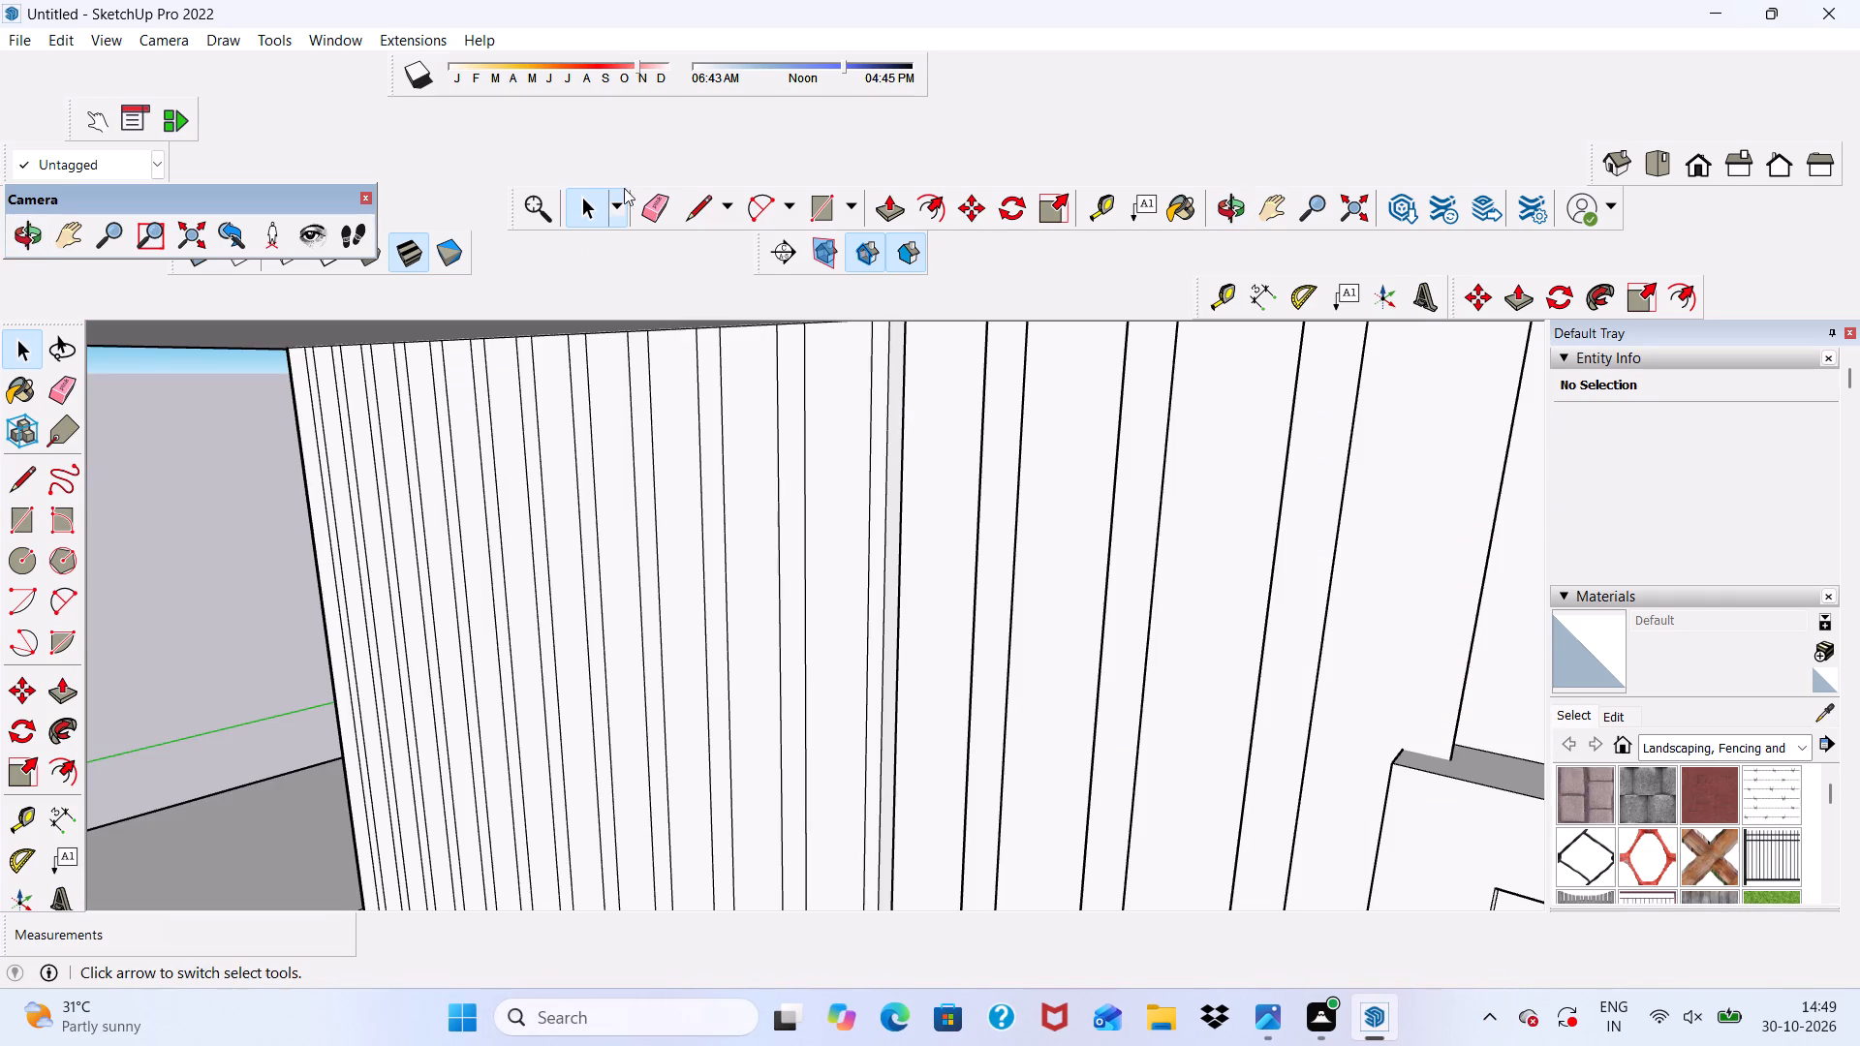
click(660, 198)
scroll(902, 478, up, 3)
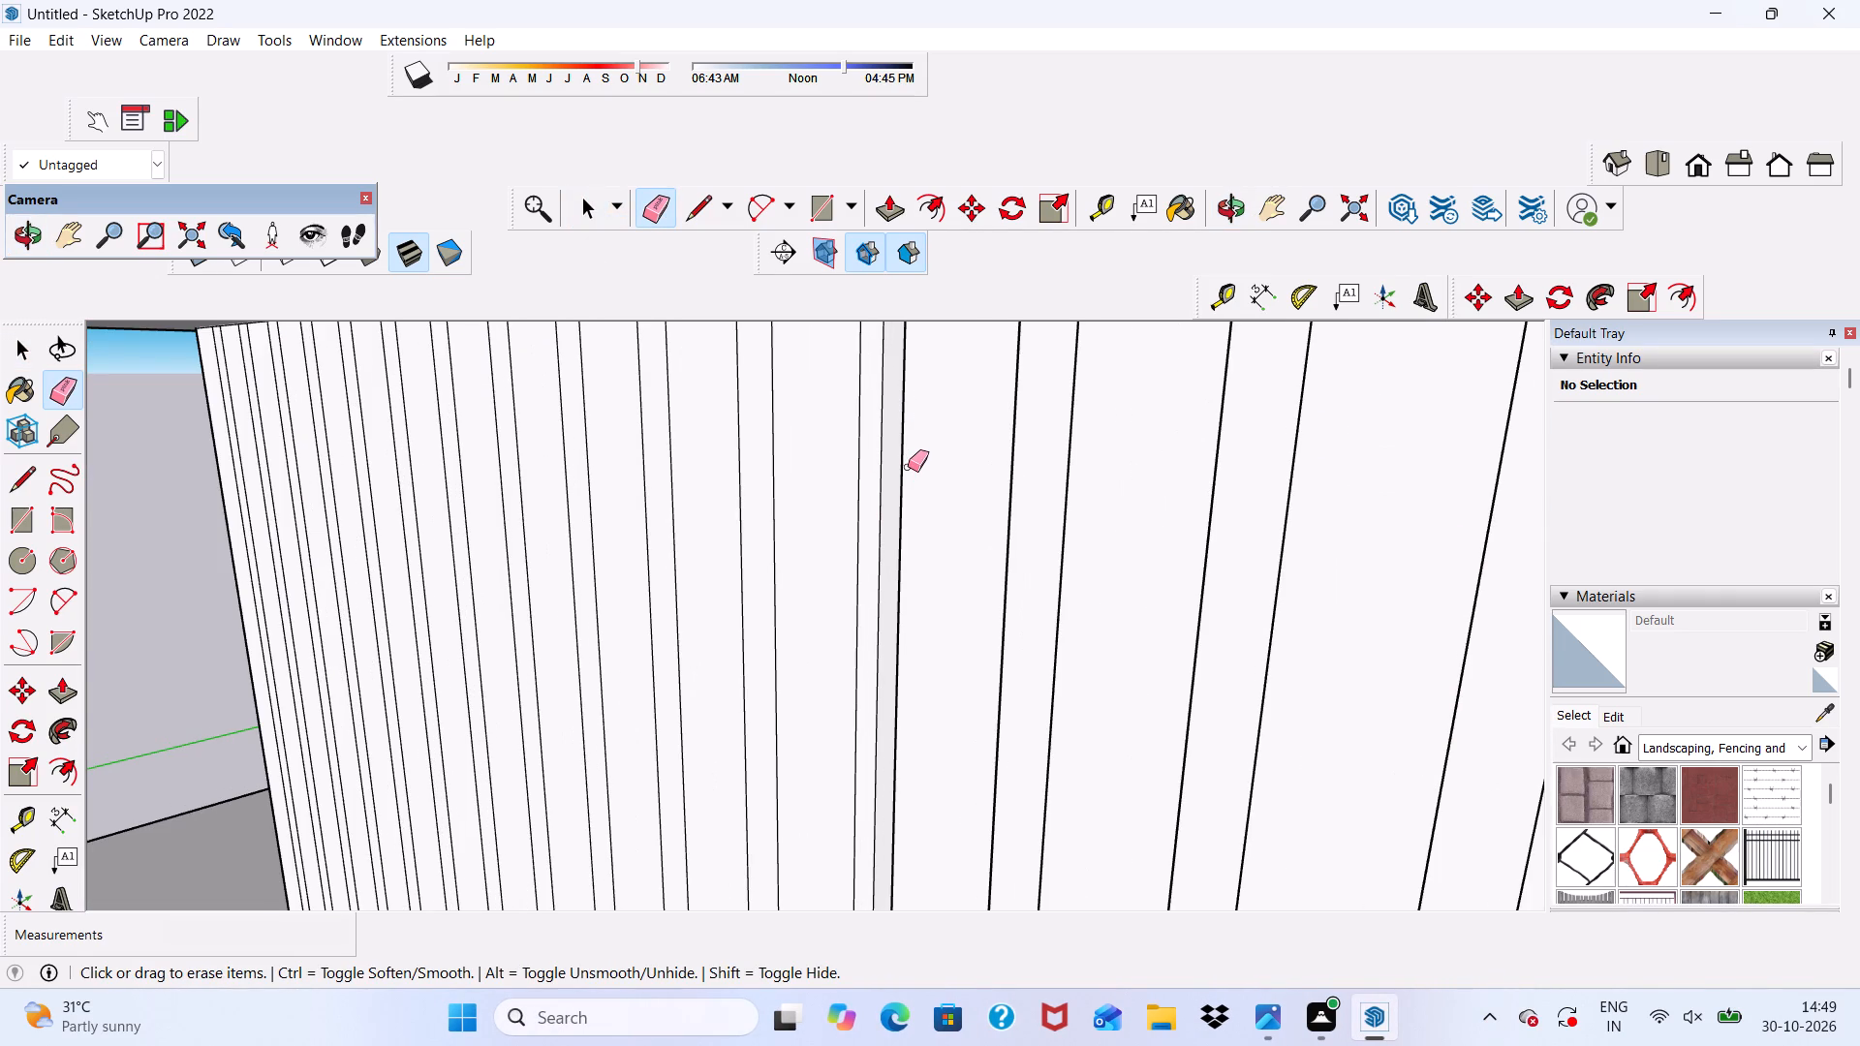
click(908, 467)
drag(908, 467, 904, 484)
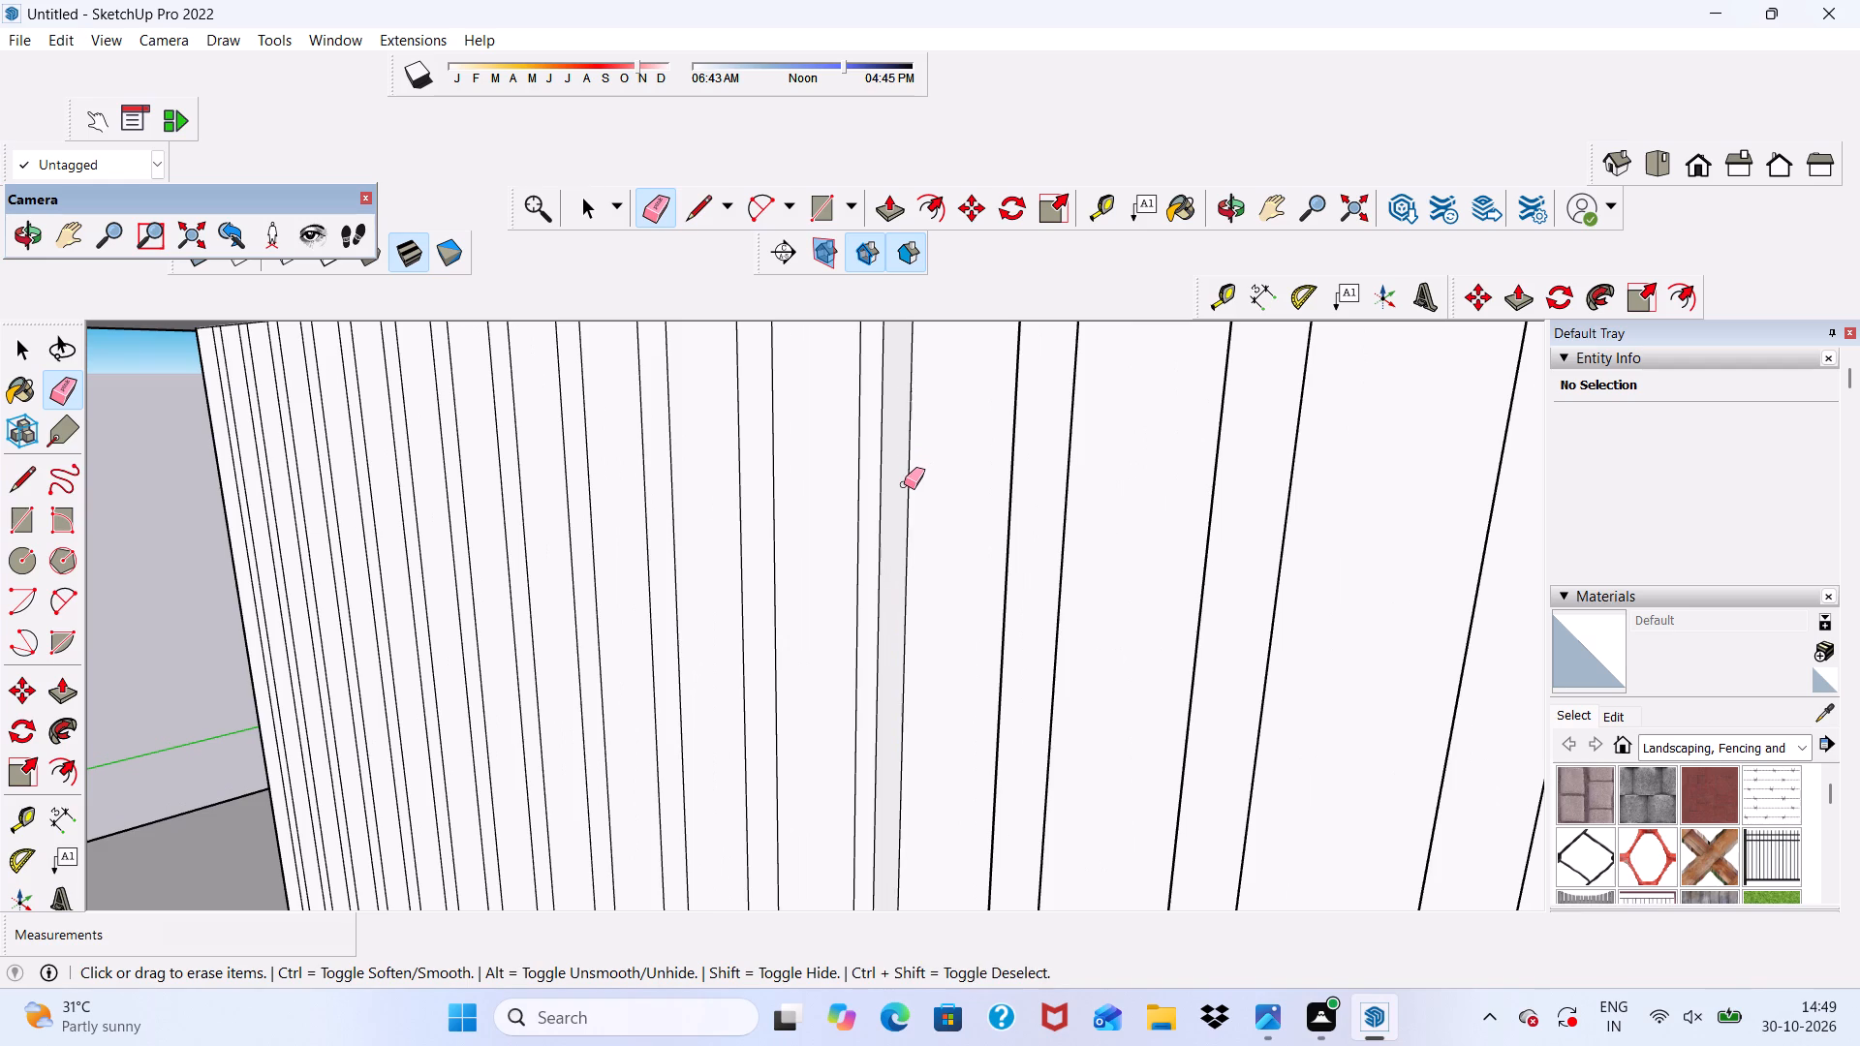
drag(988, 493, 999, 503)
click(1002, 504)
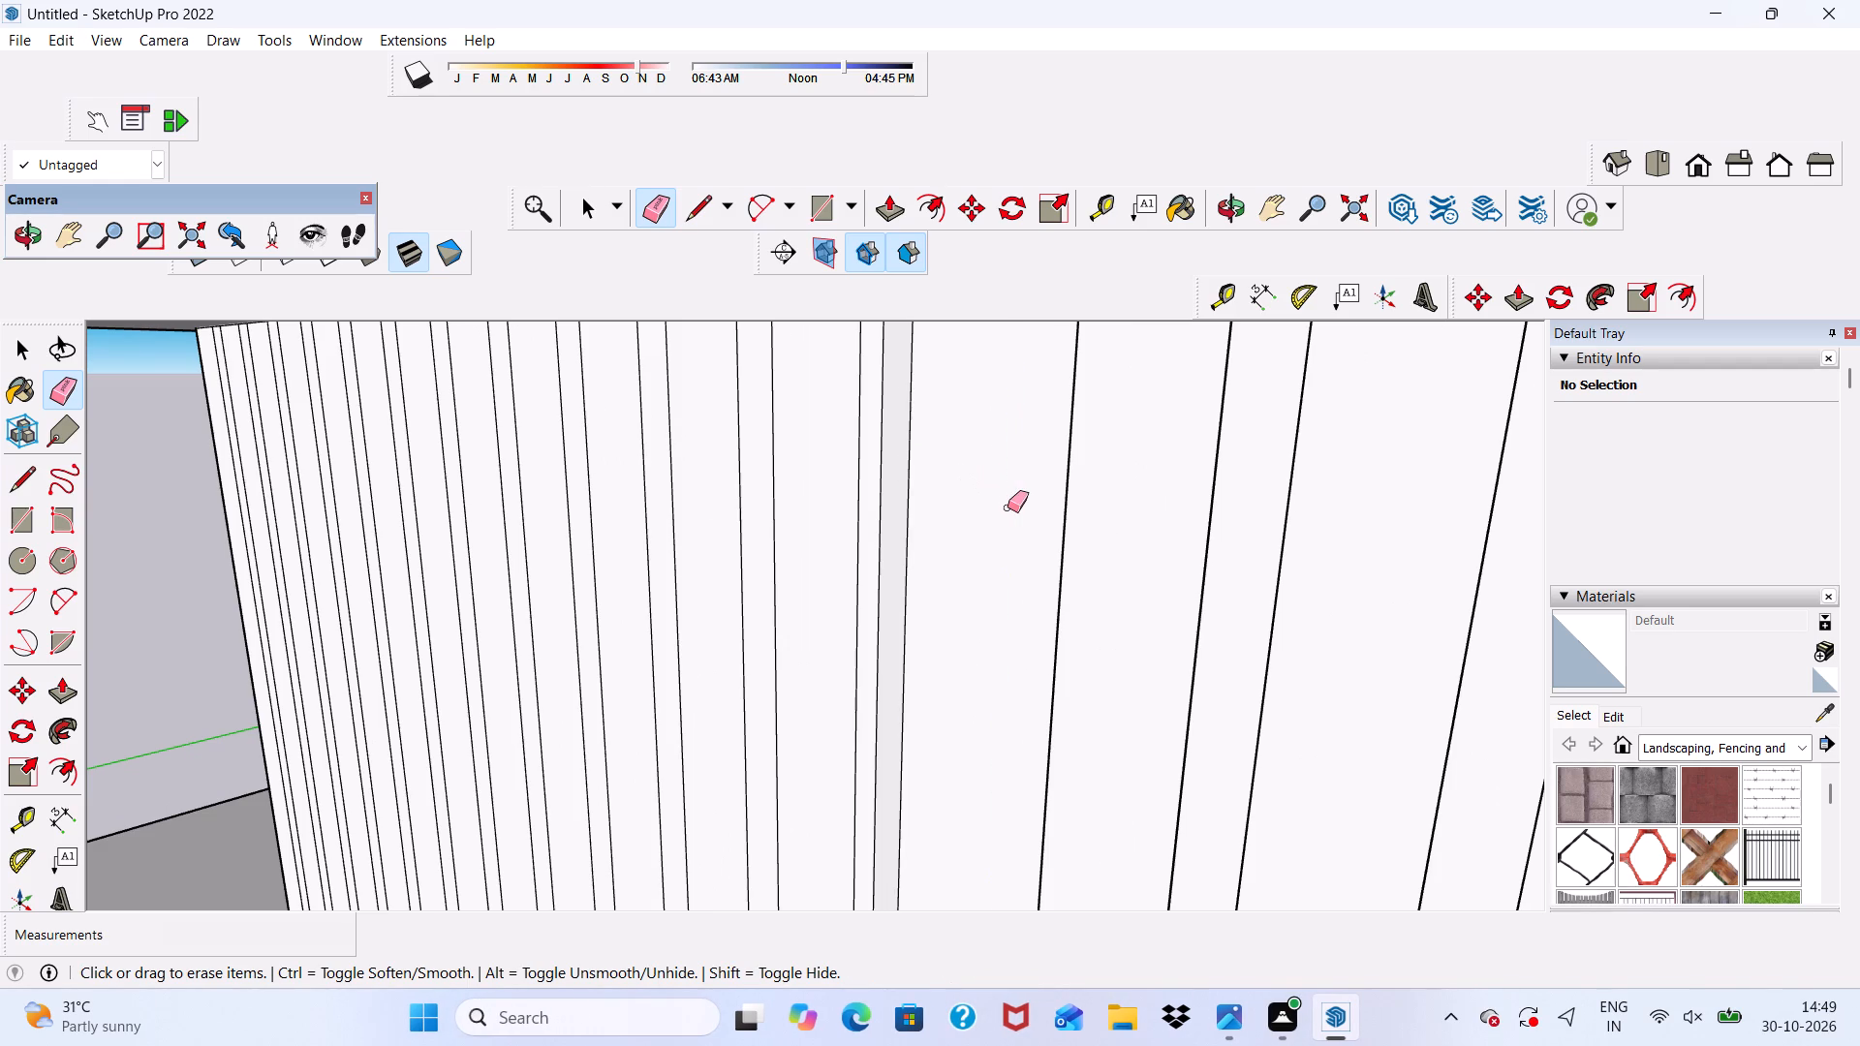
Erase the remaining surplus vertical strip edges between the raised panel and the entrance door frame.
scroll(879, 487, down, 5)
middle_drag(878, 495, 960, 450)
scroll(1042, 476, up, 1)
drag(1046, 477, 1171, 520)
drag(1171, 520, 1178, 526)
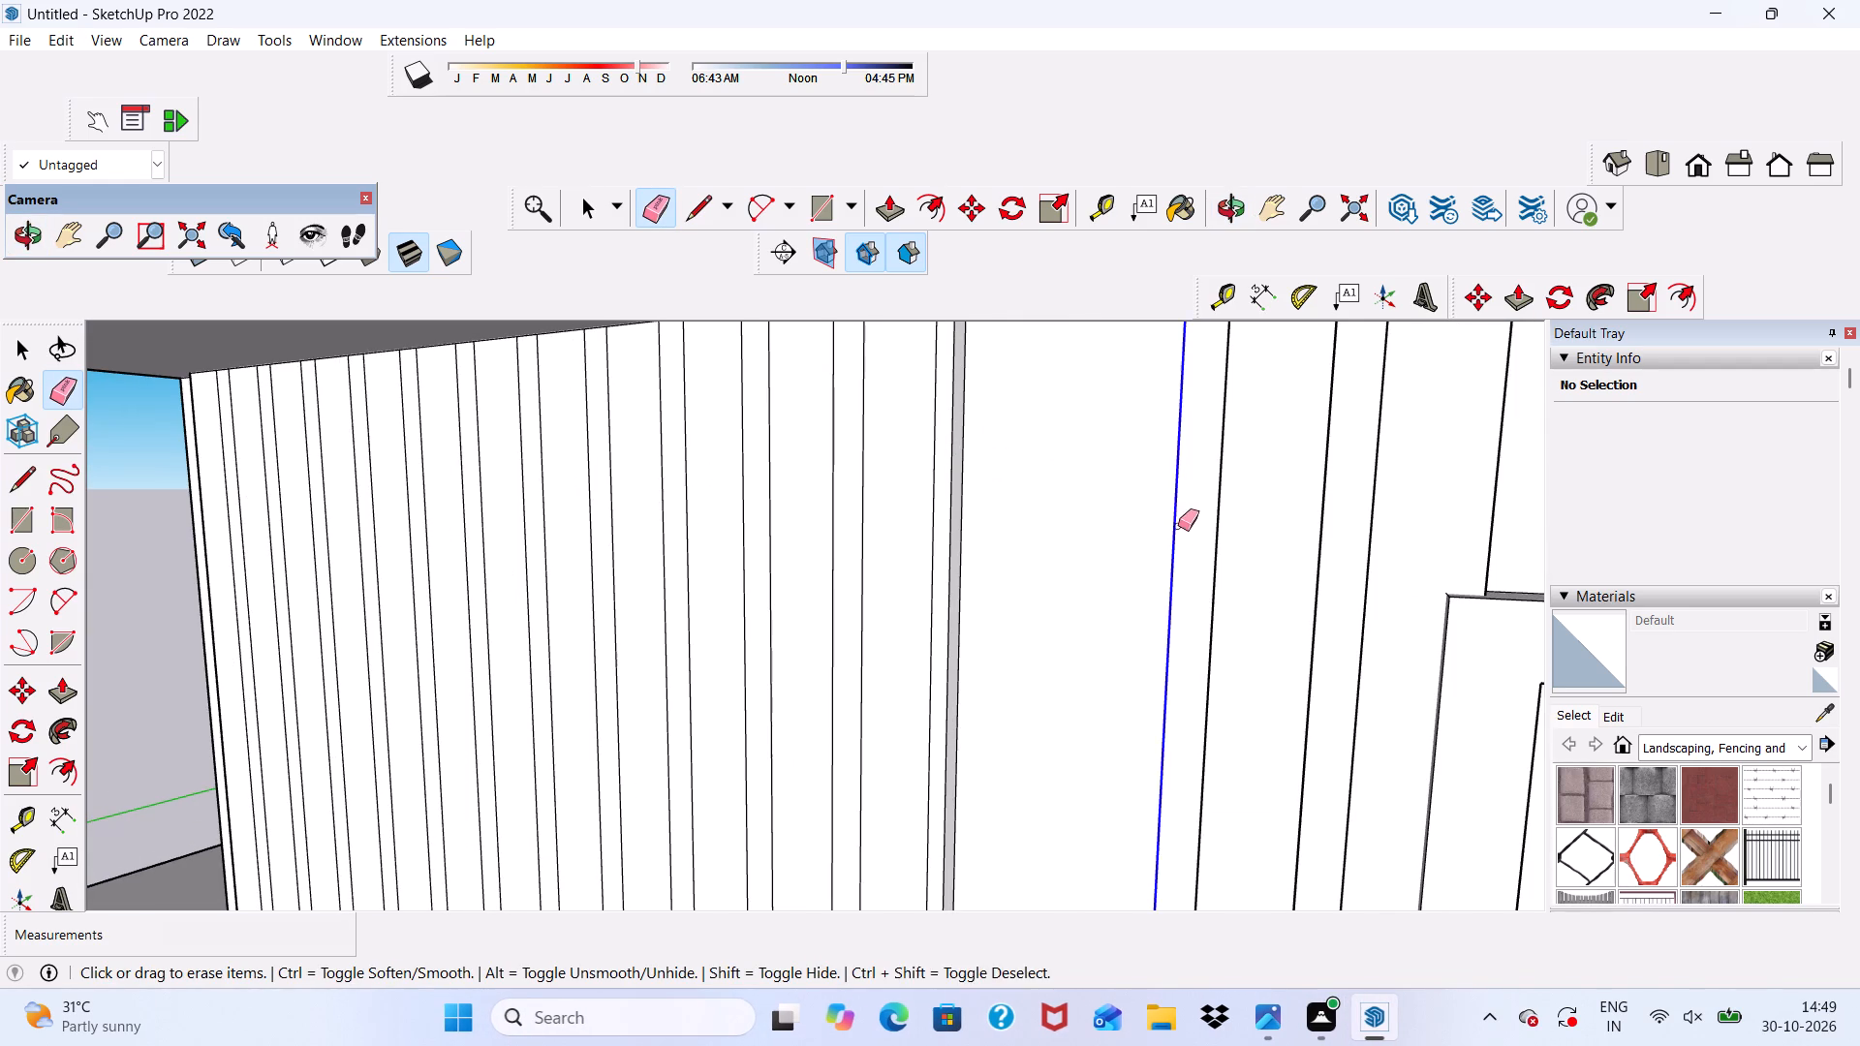
drag(1178, 526, 1218, 551)
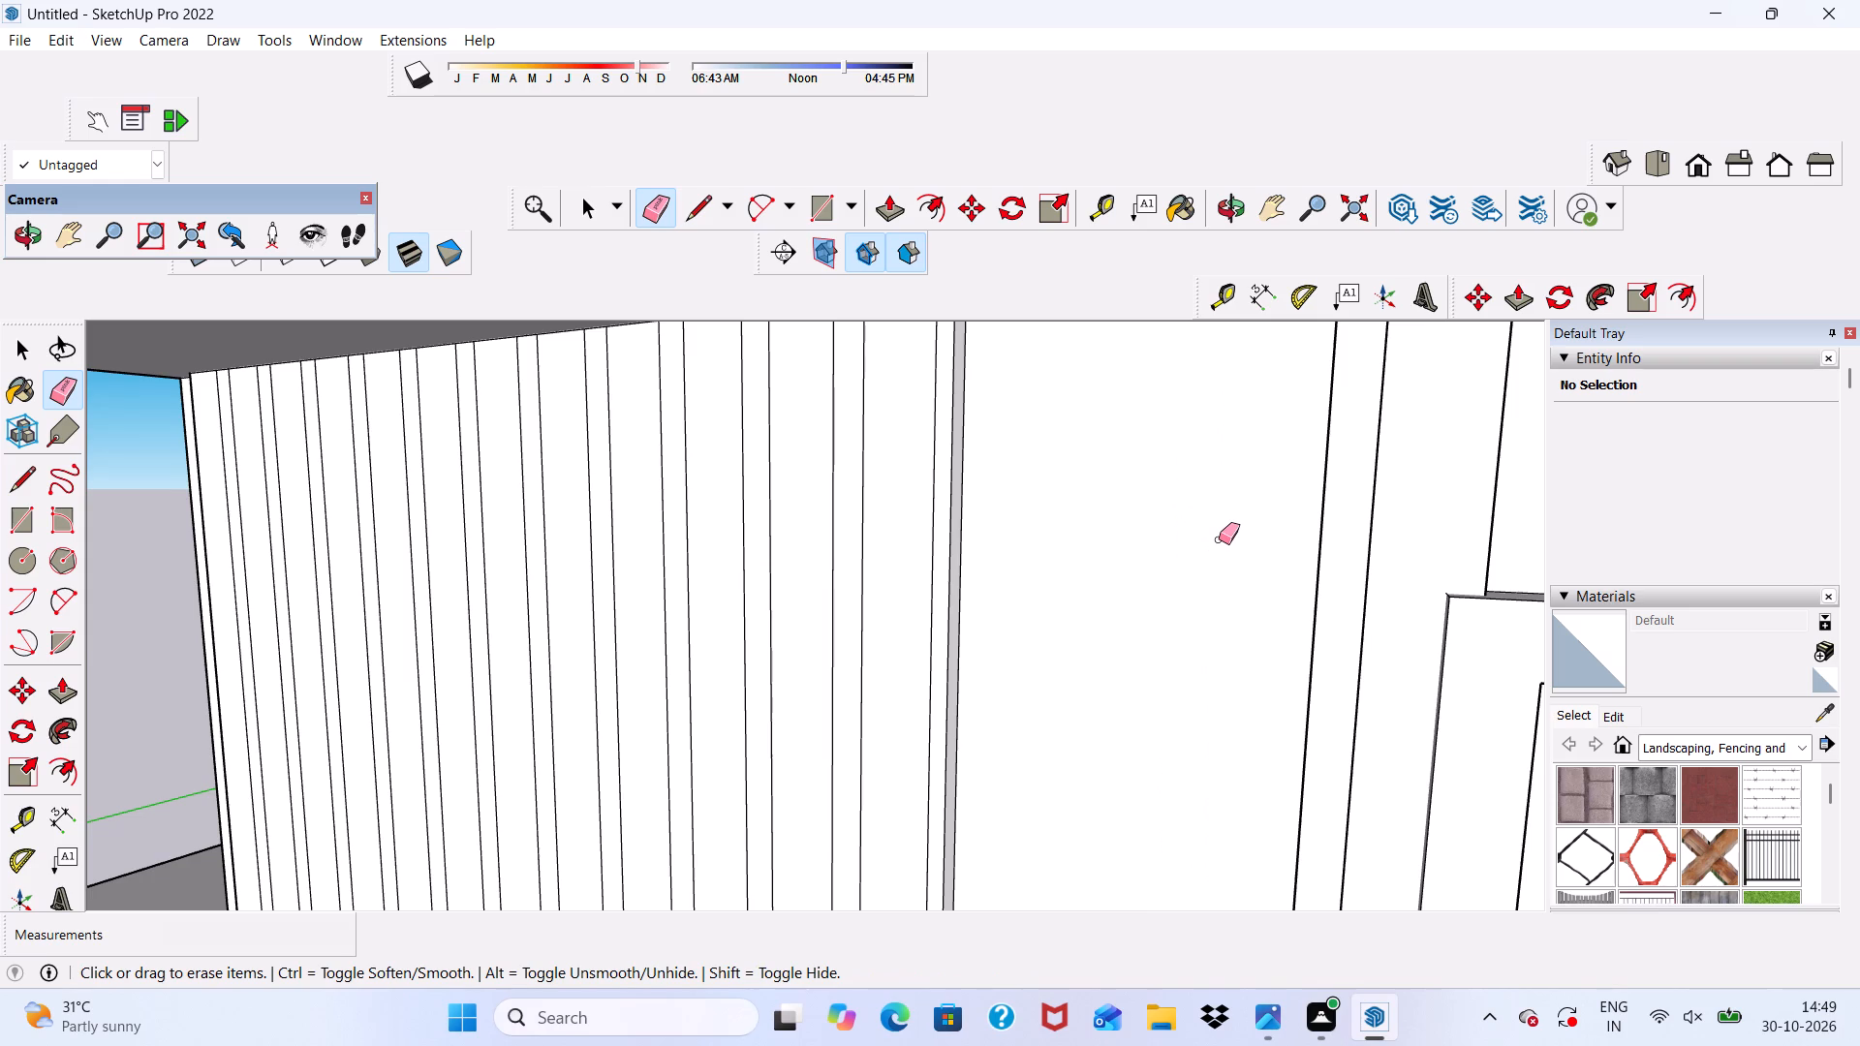
drag(1259, 534, 1407, 539)
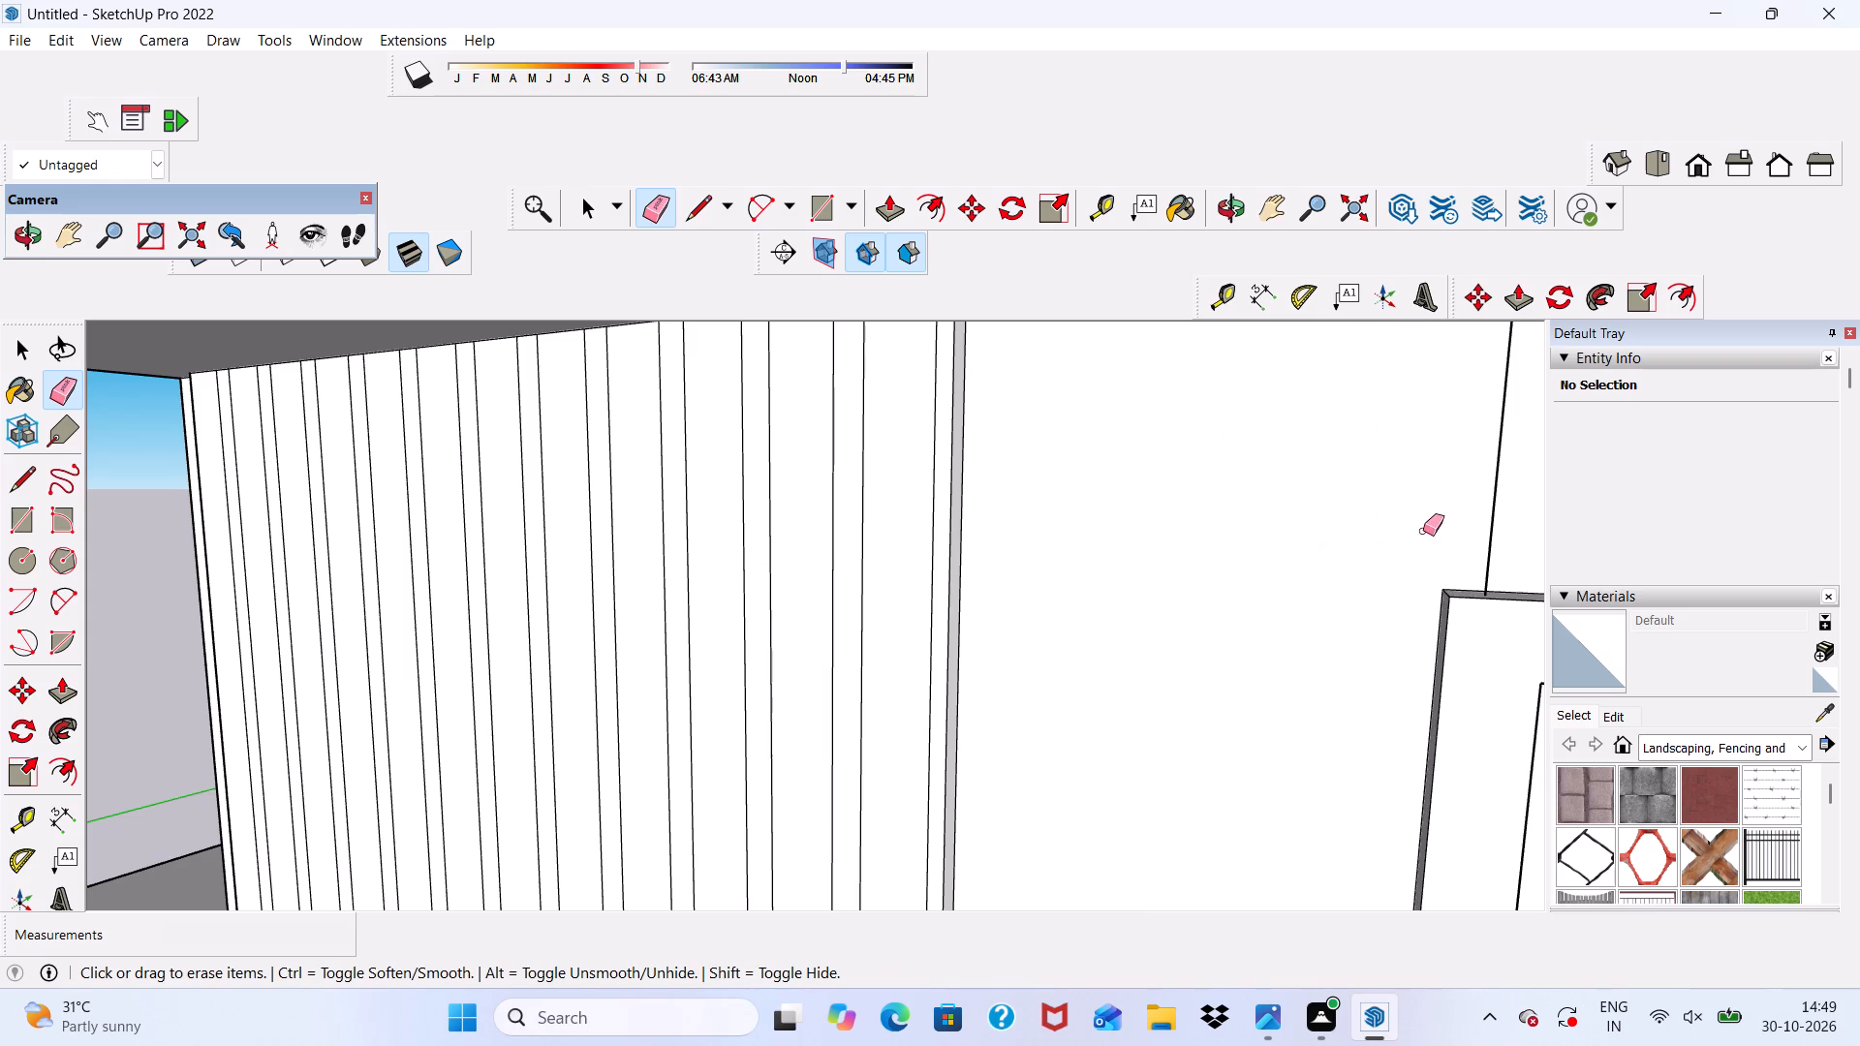
drag(1441, 530, 1491, 530)
Erase the two leftover short edge segments nearest the raised panel, where the front wall meets the ceiling.
scroll(1160, 403, down, 6)
scroll(996, 383, down, 4)
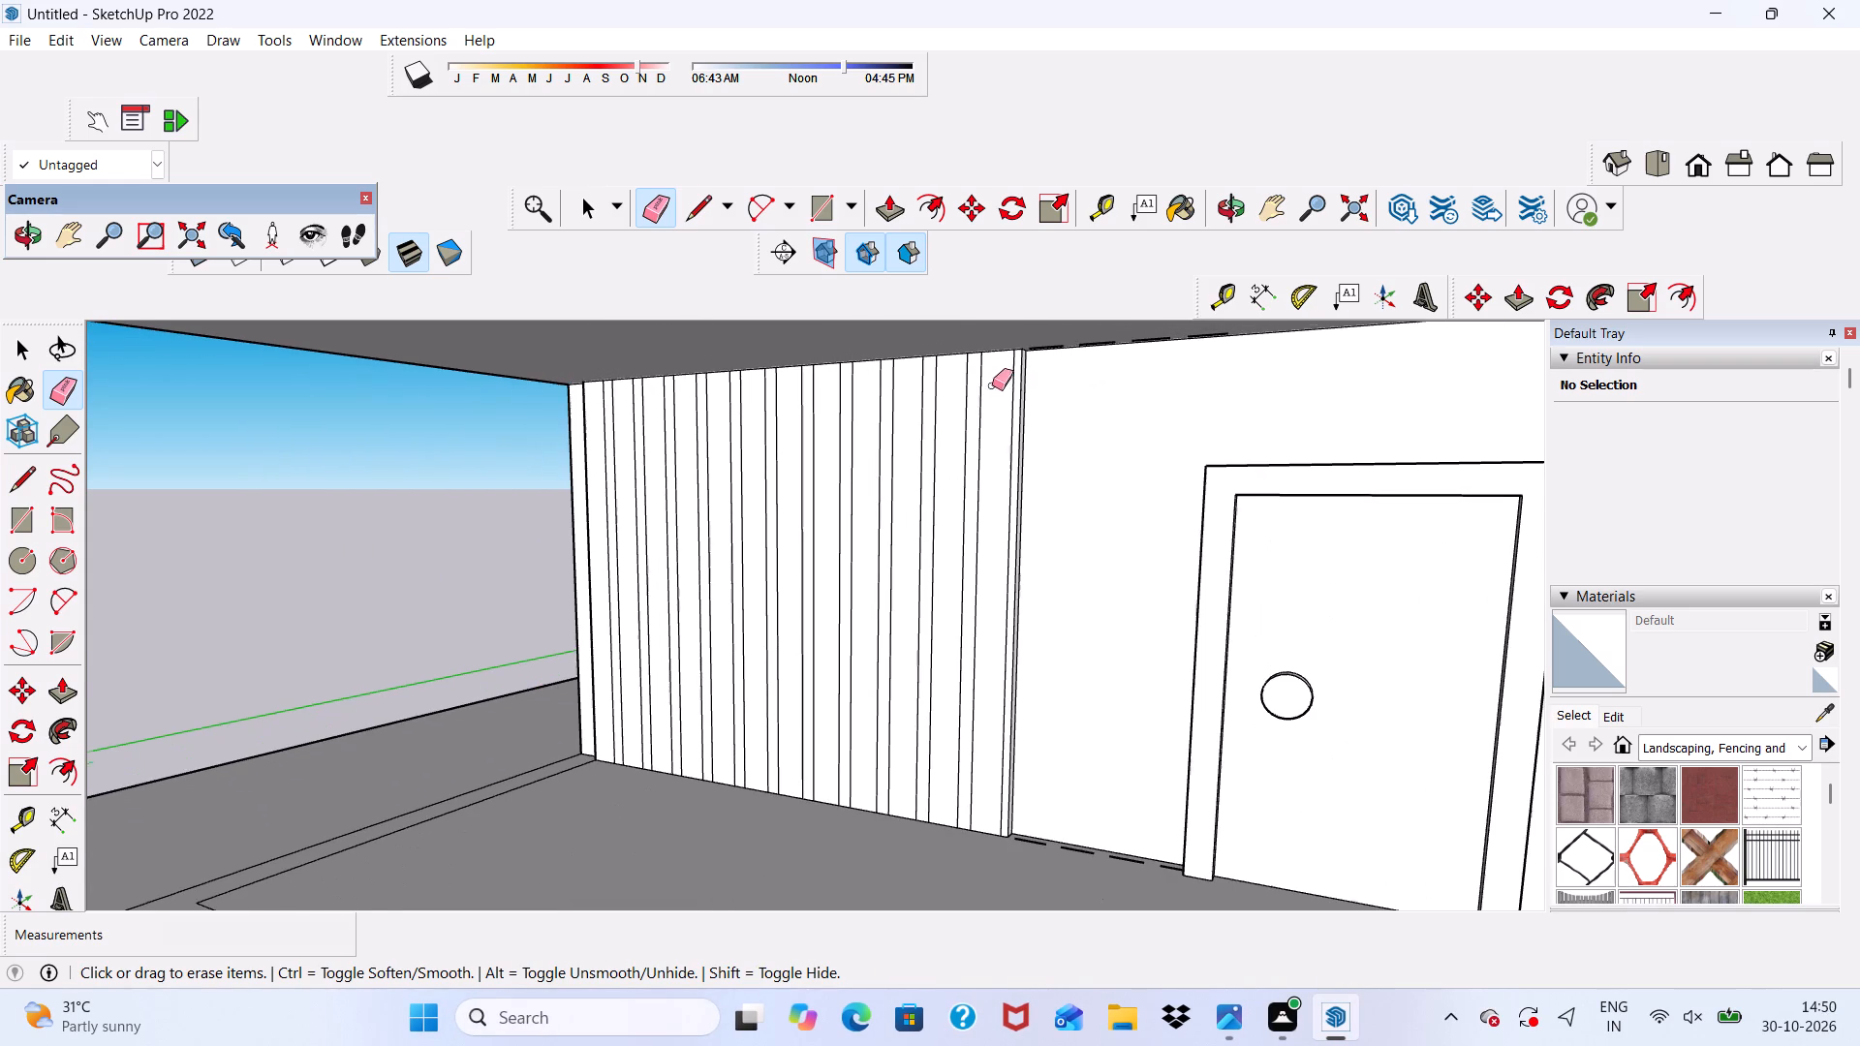
scroll(1046, 322, up, 6)
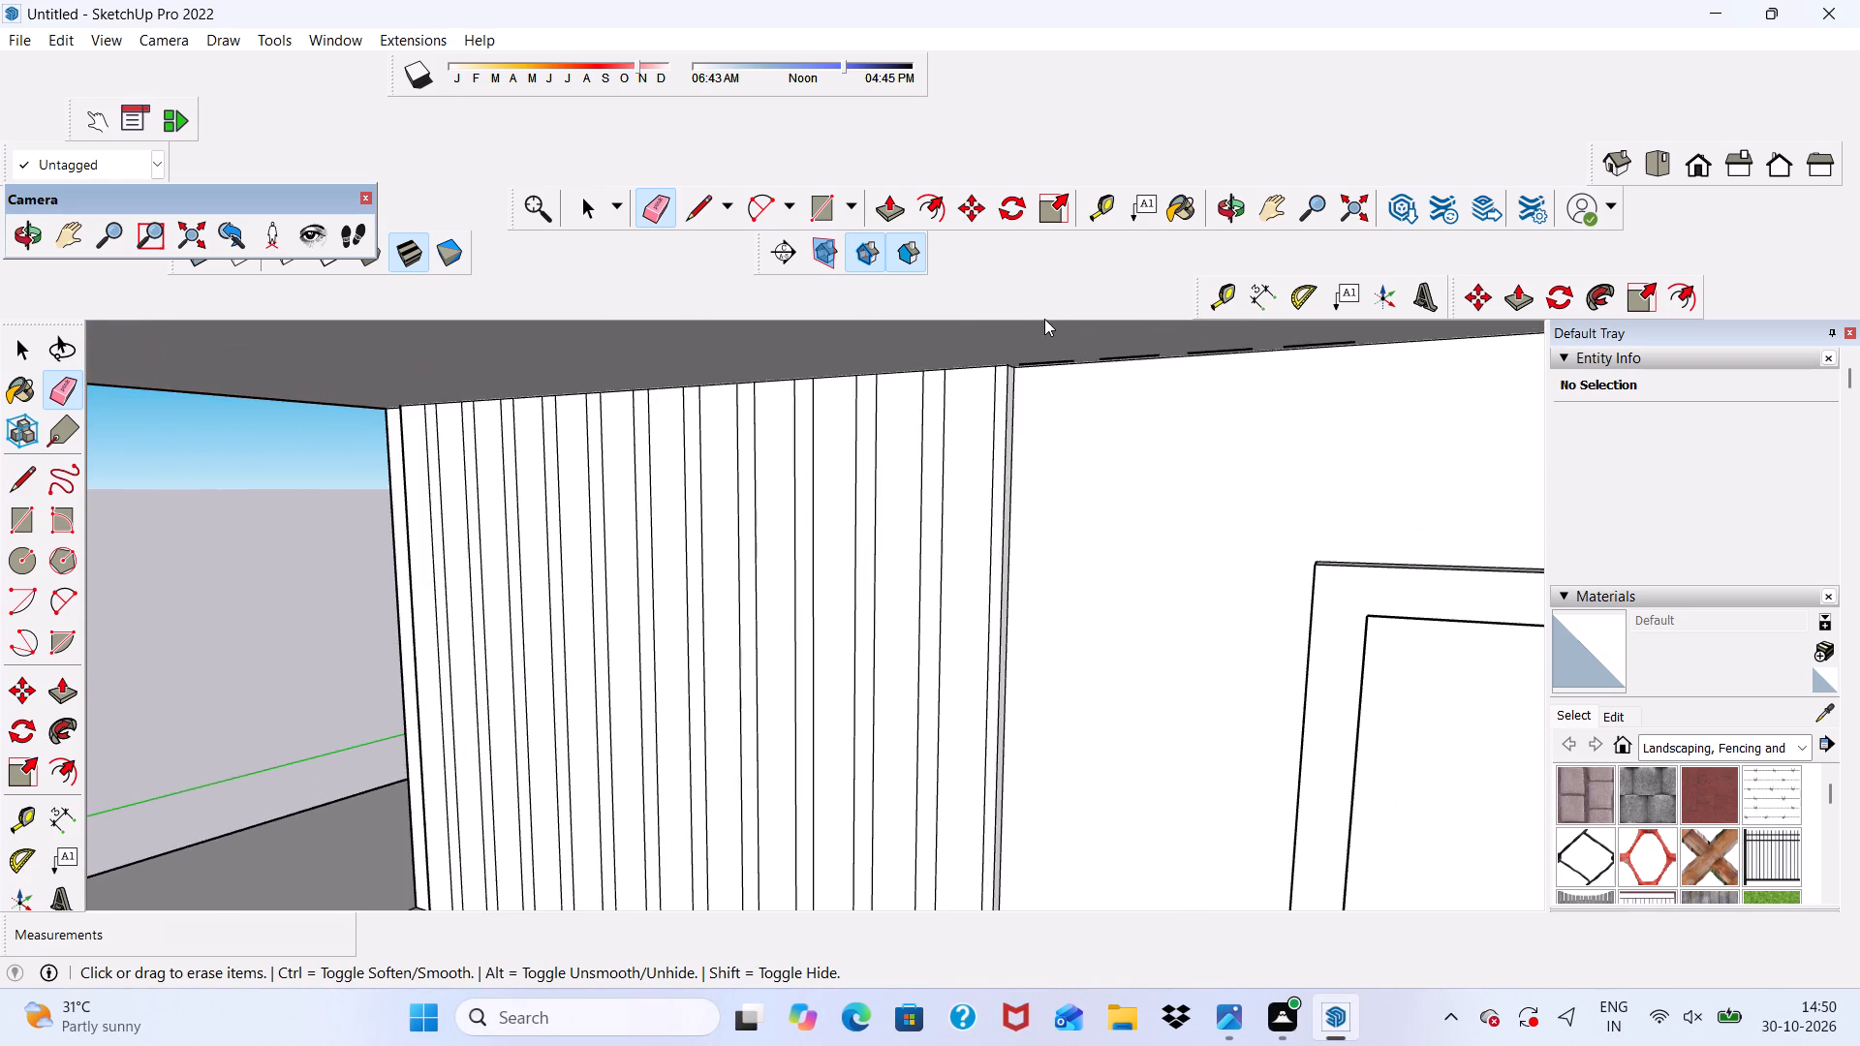
scroll(1044, 319, up, 14)
click(1028, 358)
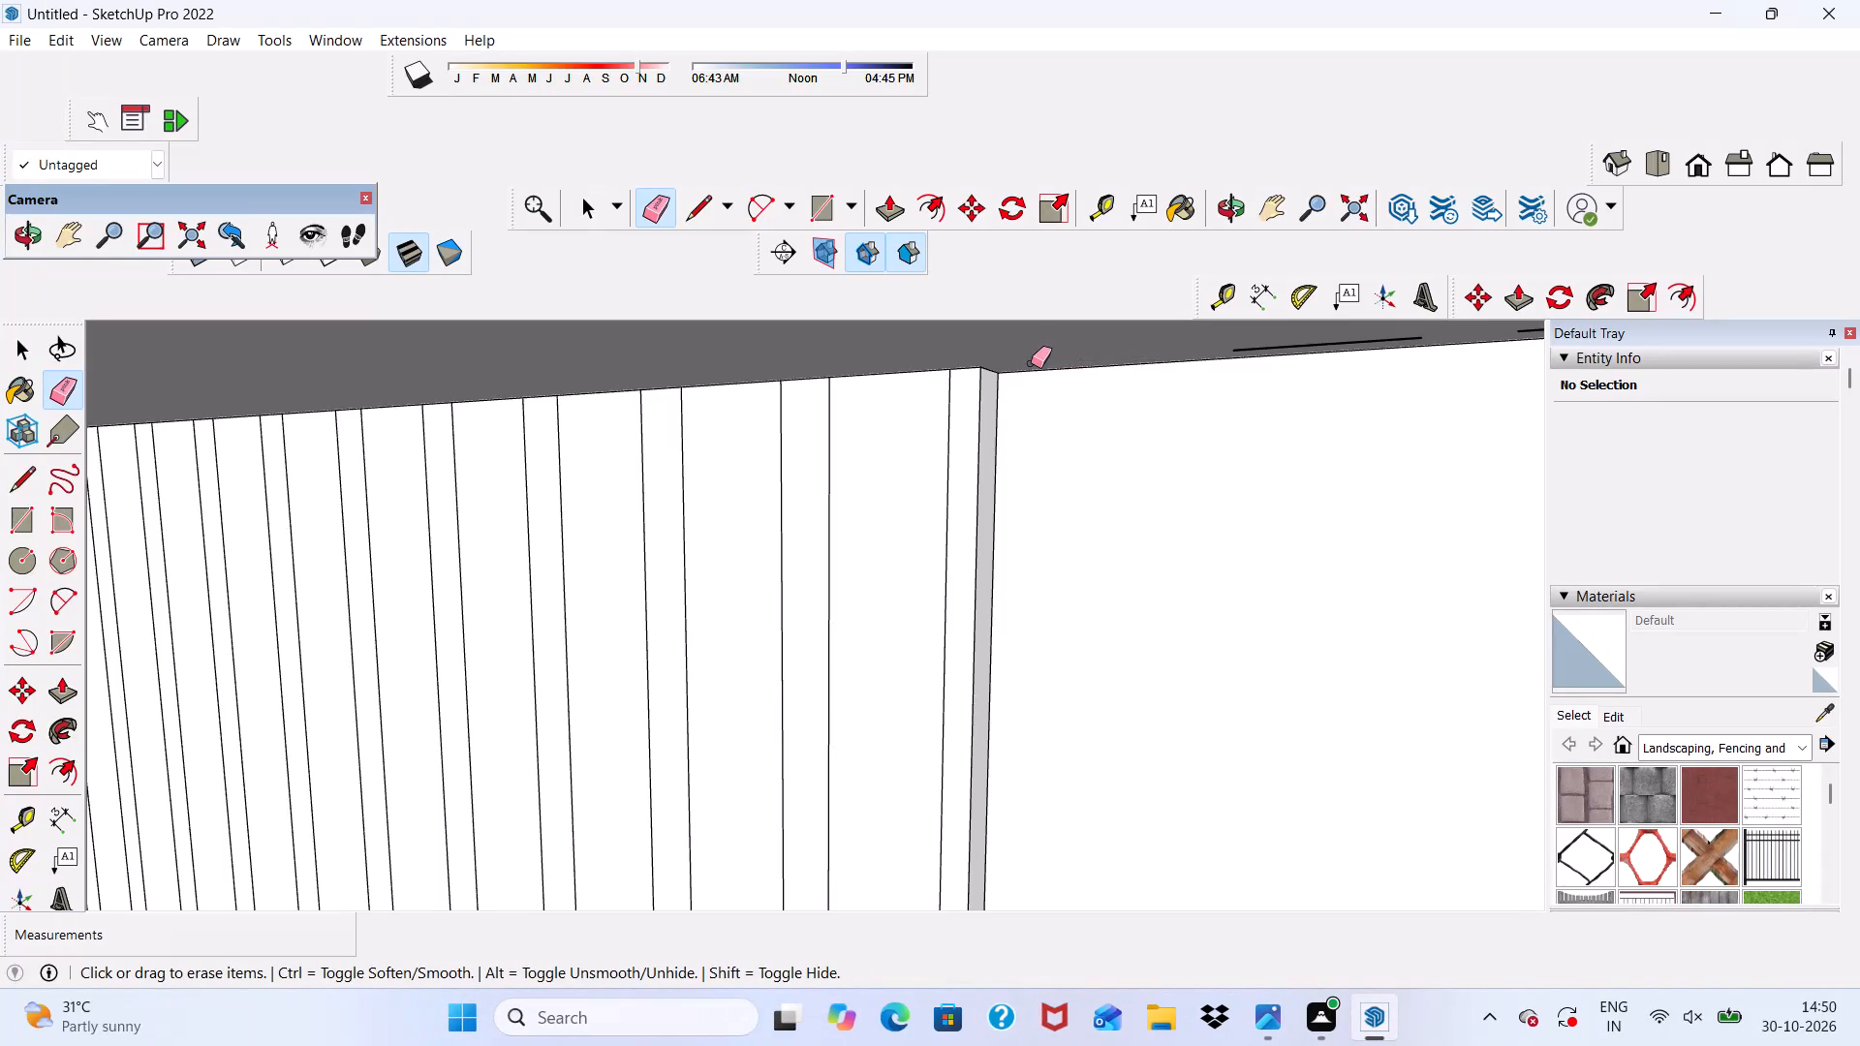
scroll(1312, 373, up, 1)
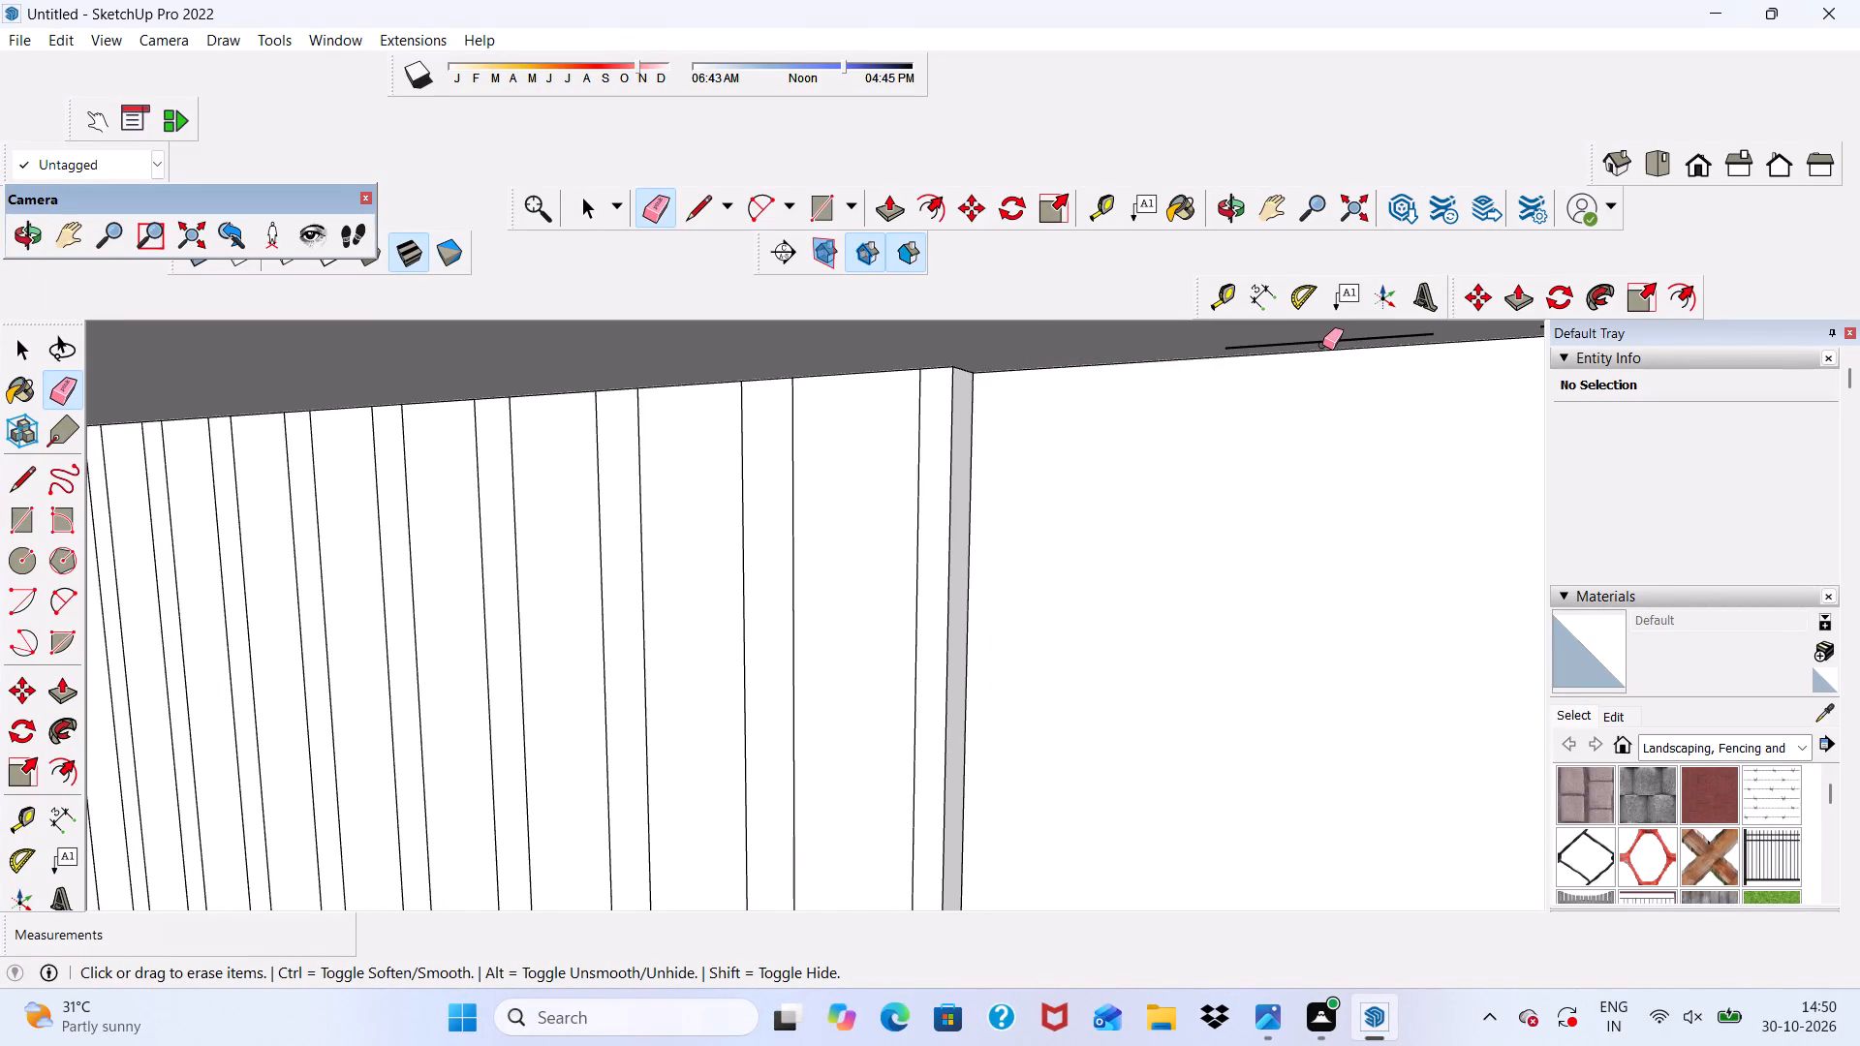
click(1324, 342)
Erase the remaining leftover short edge segments along the wall's top between the raised panel and the entrance door.
scroll(1038, 384, down, 5)
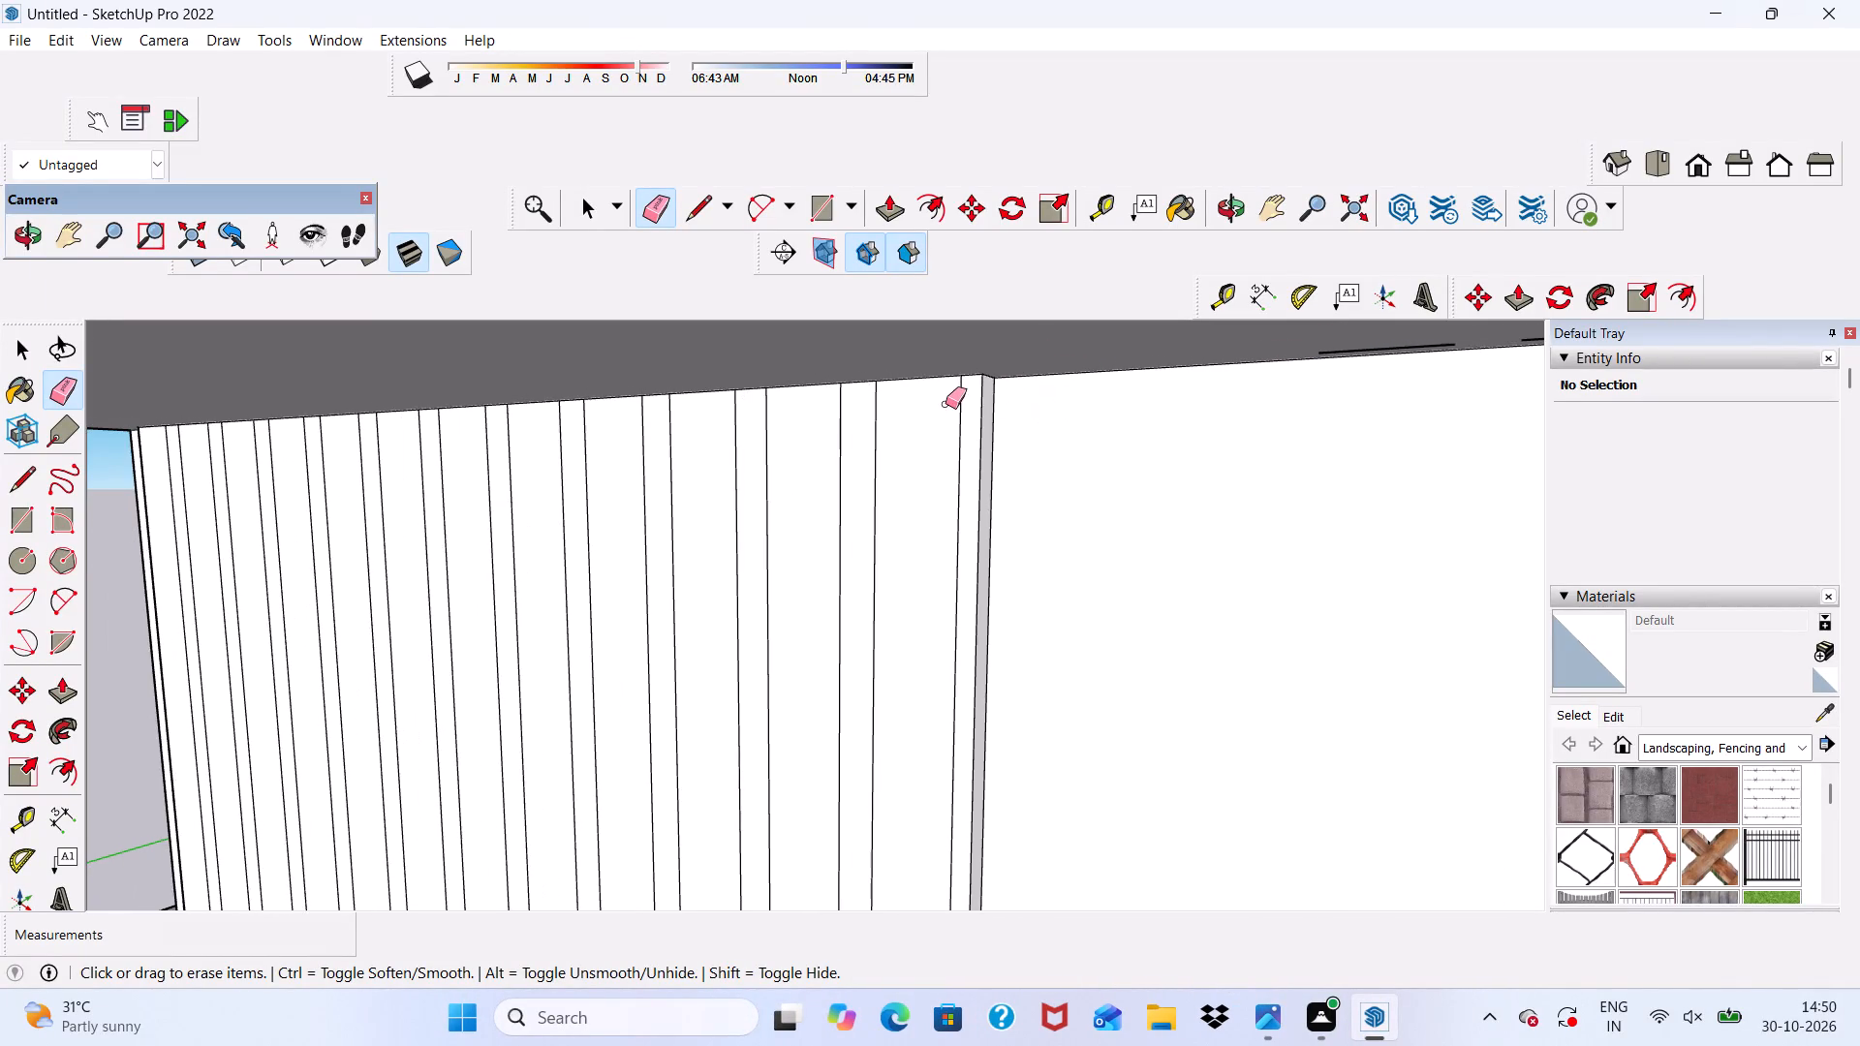
scroll(945, 404, down, 4)
scroll(842, 409, down, 2)
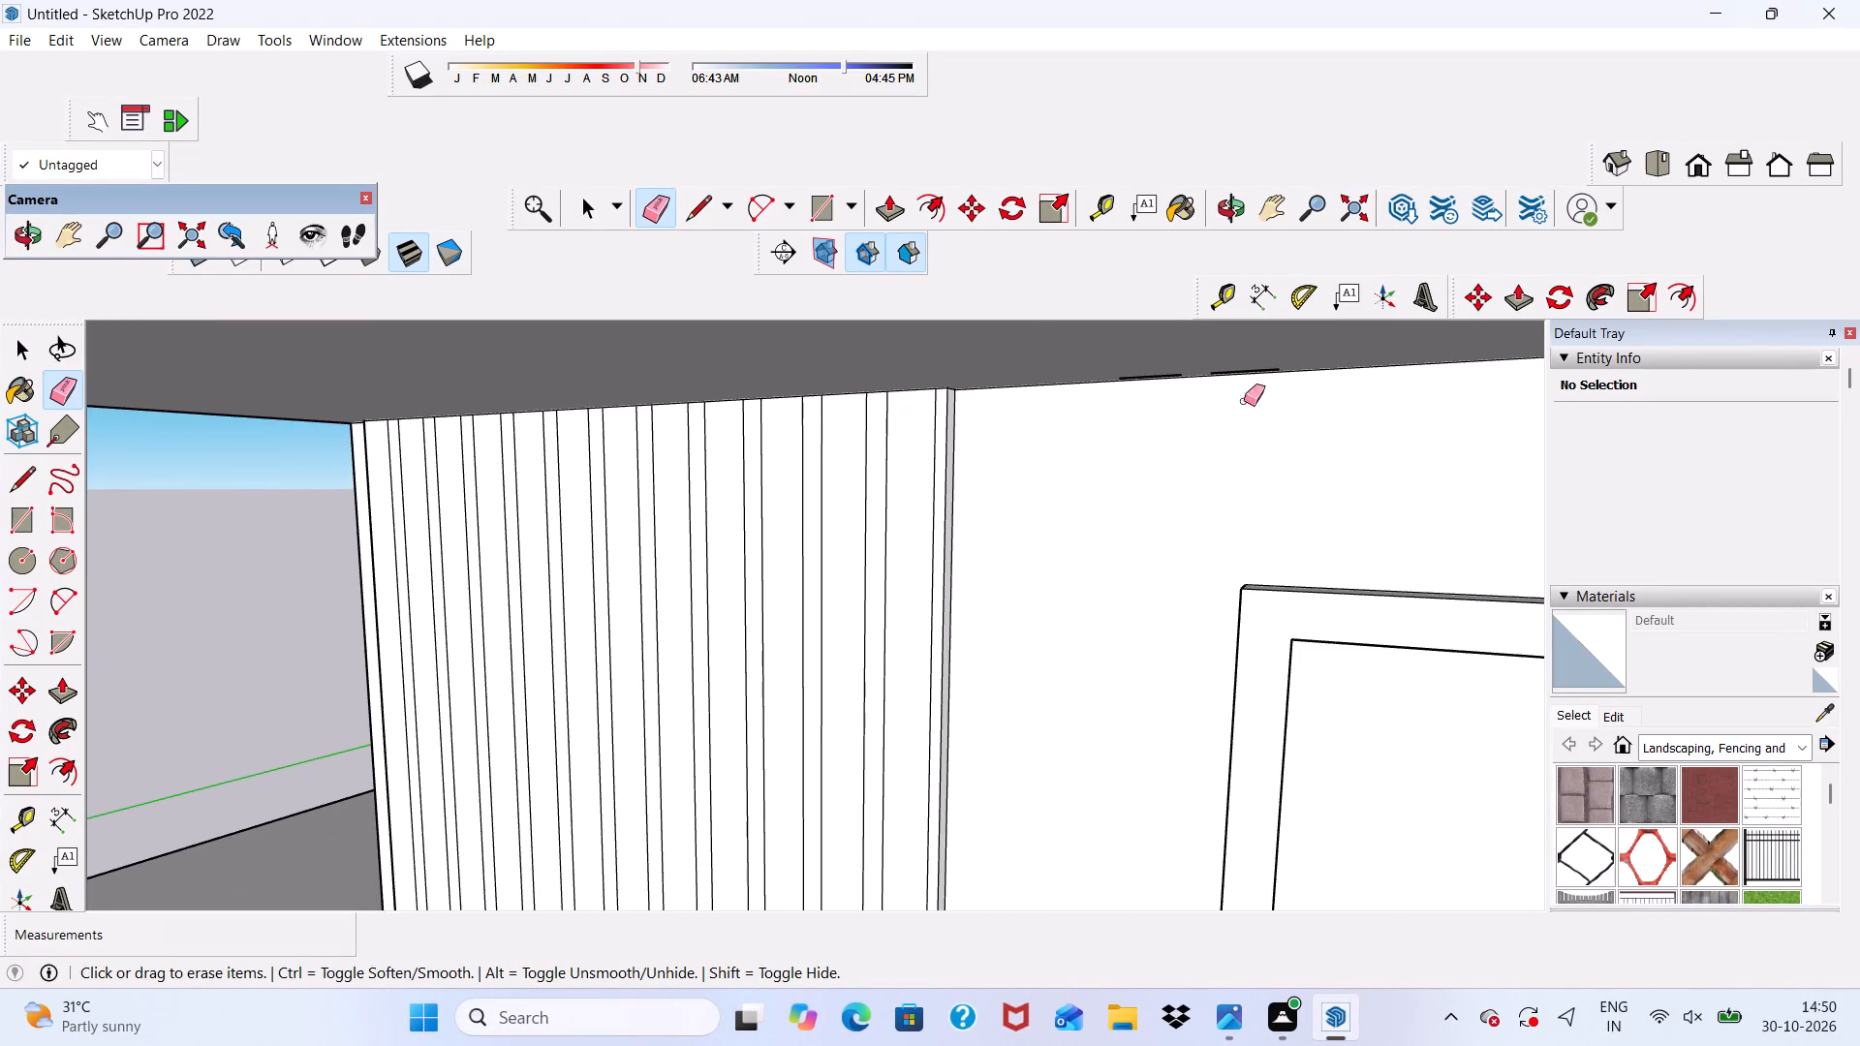
scroll(1199, 371, up, 12)
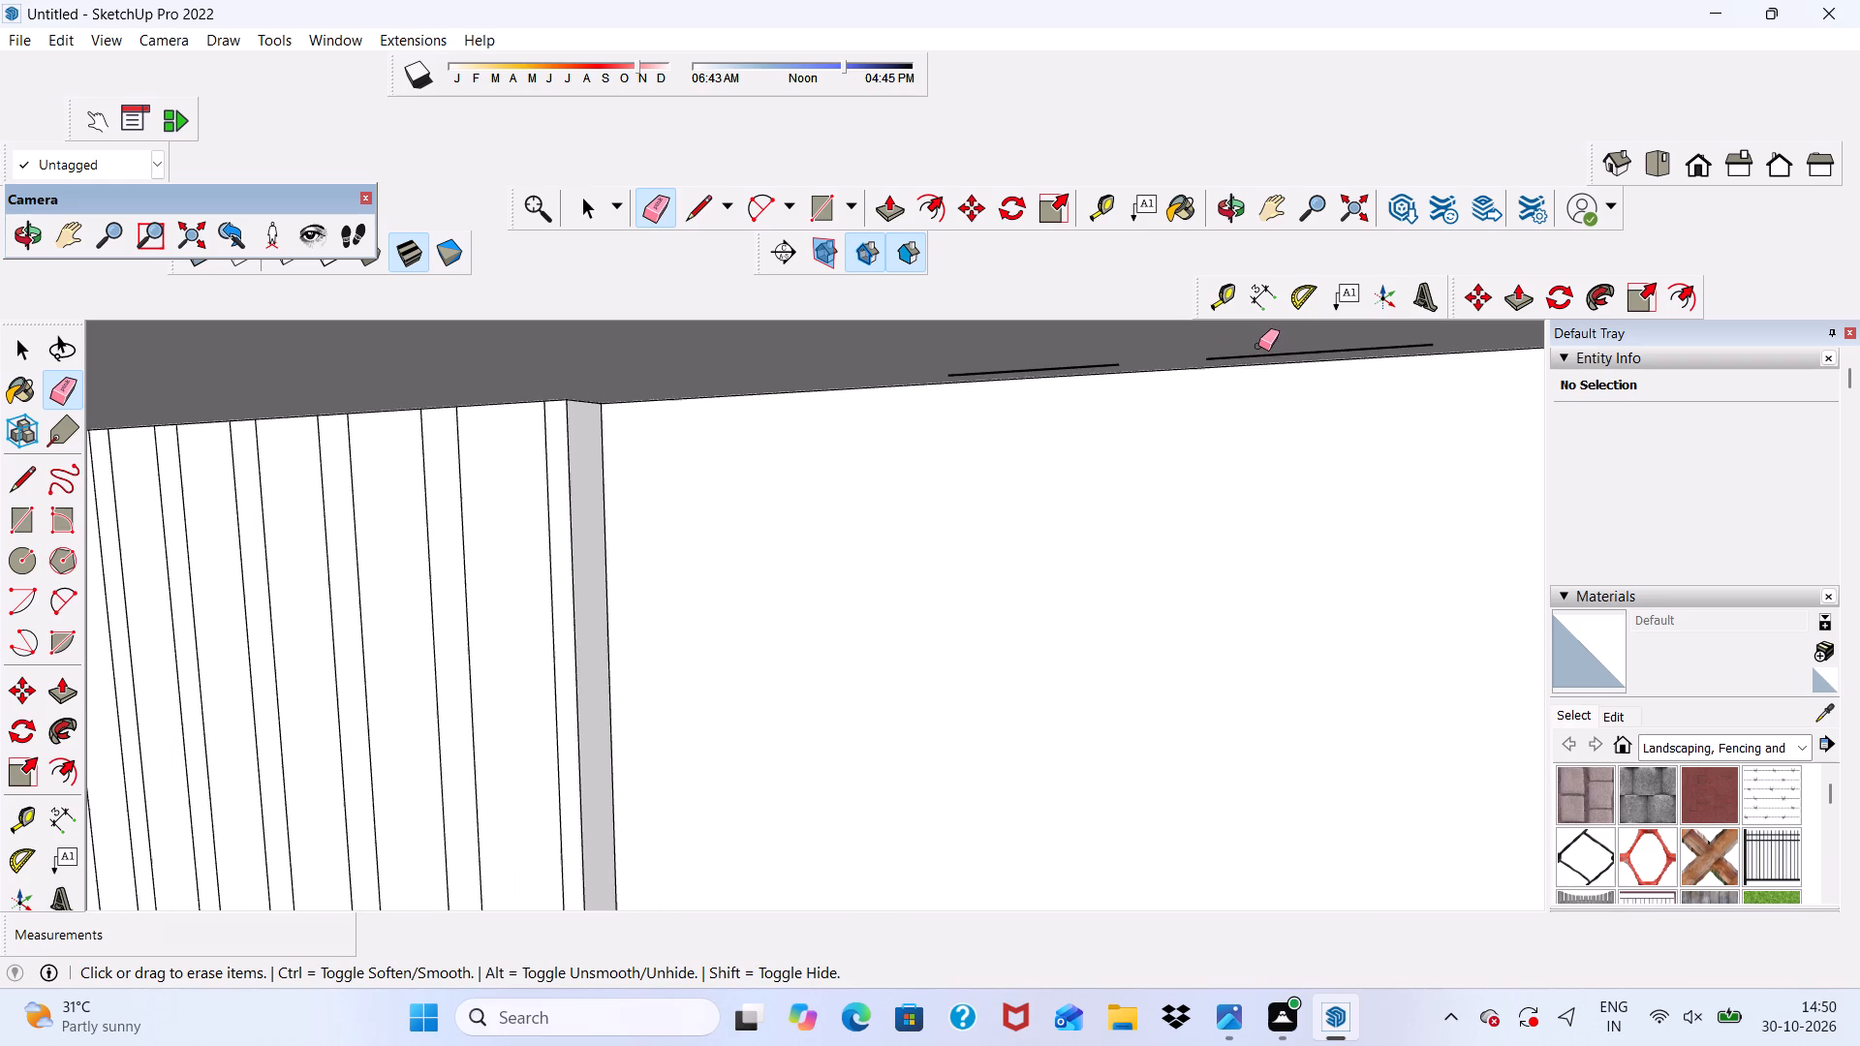
scroll(1258, 349, up, 4)
click(1258, 354)
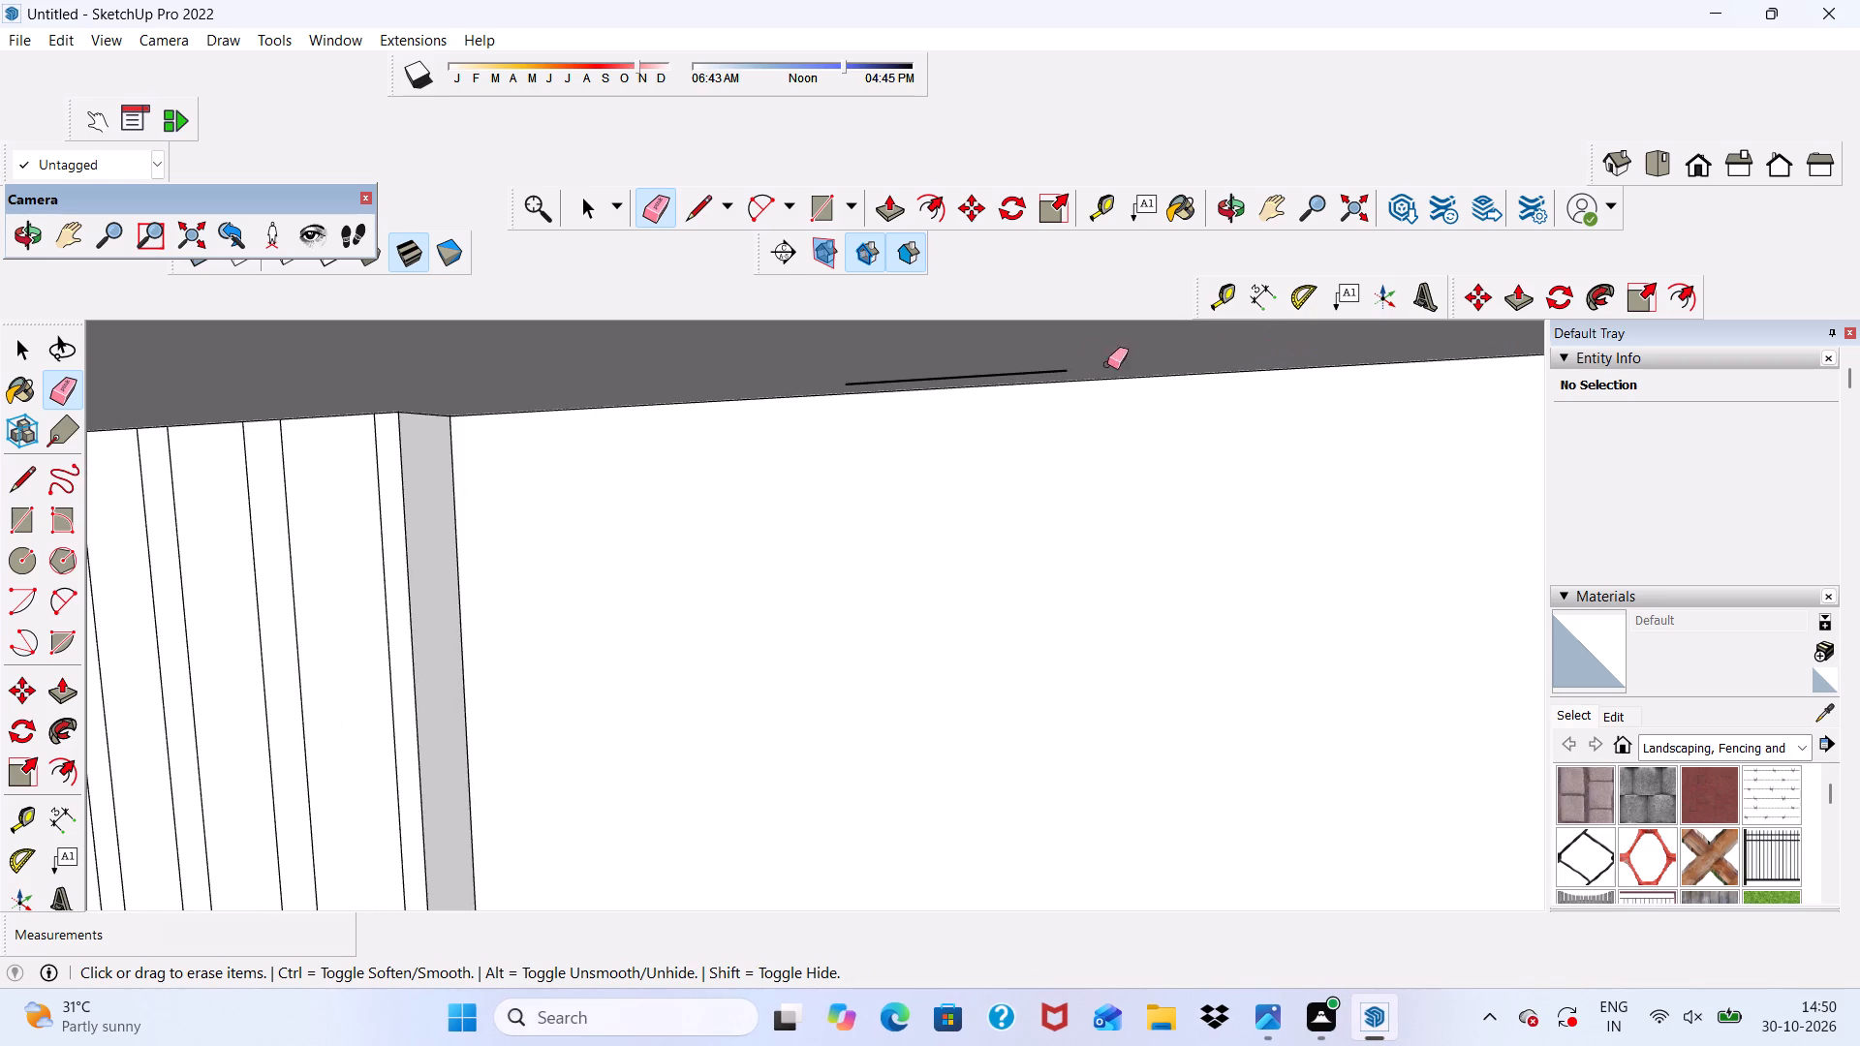
drag(1018, 370, 1011, 379)
scroll(980, 348, down, 5)
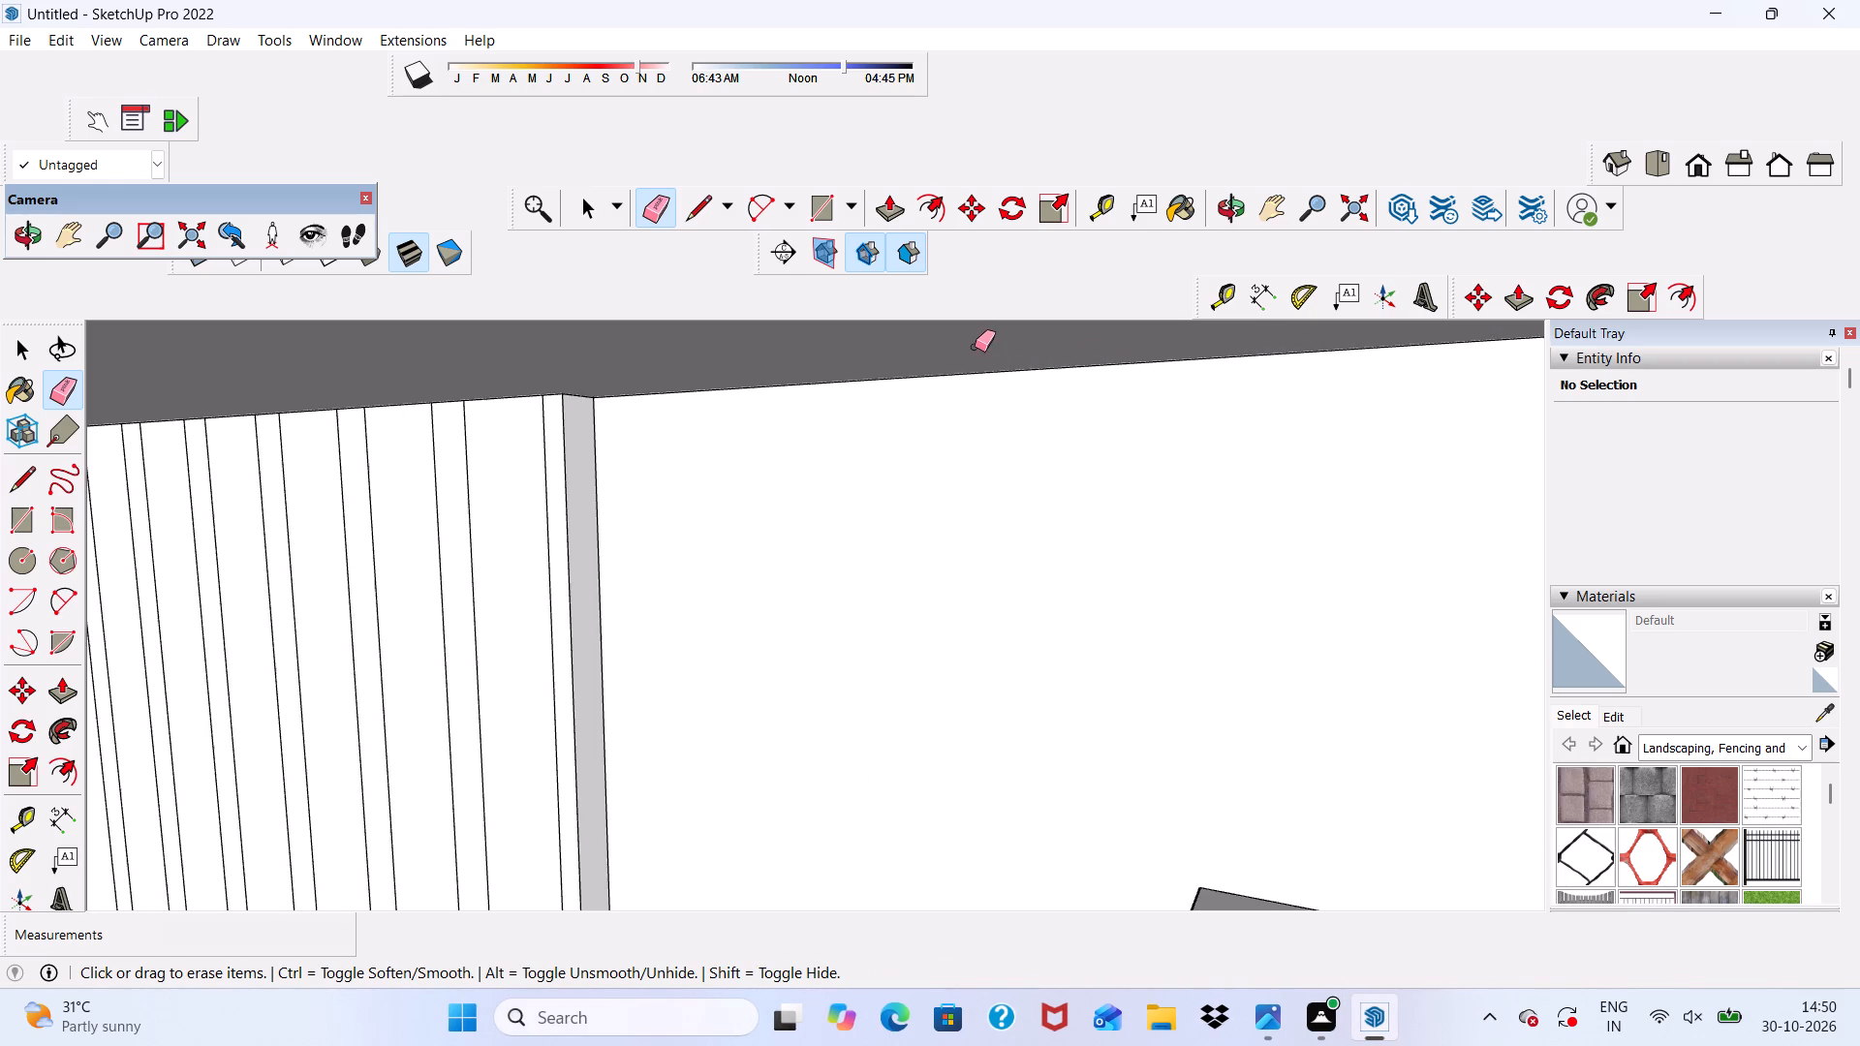
Push/Pull the first wide vertical strip, at the panel's end farthest from the entrance door, outward 3".
scroll(975, 347, down, 19)
scroll(424, 498, down, 3)
middle_drag(424, 498, 624, 467)
scroll(792, 472, down, 9)
scroll(504, 463, up, 3)
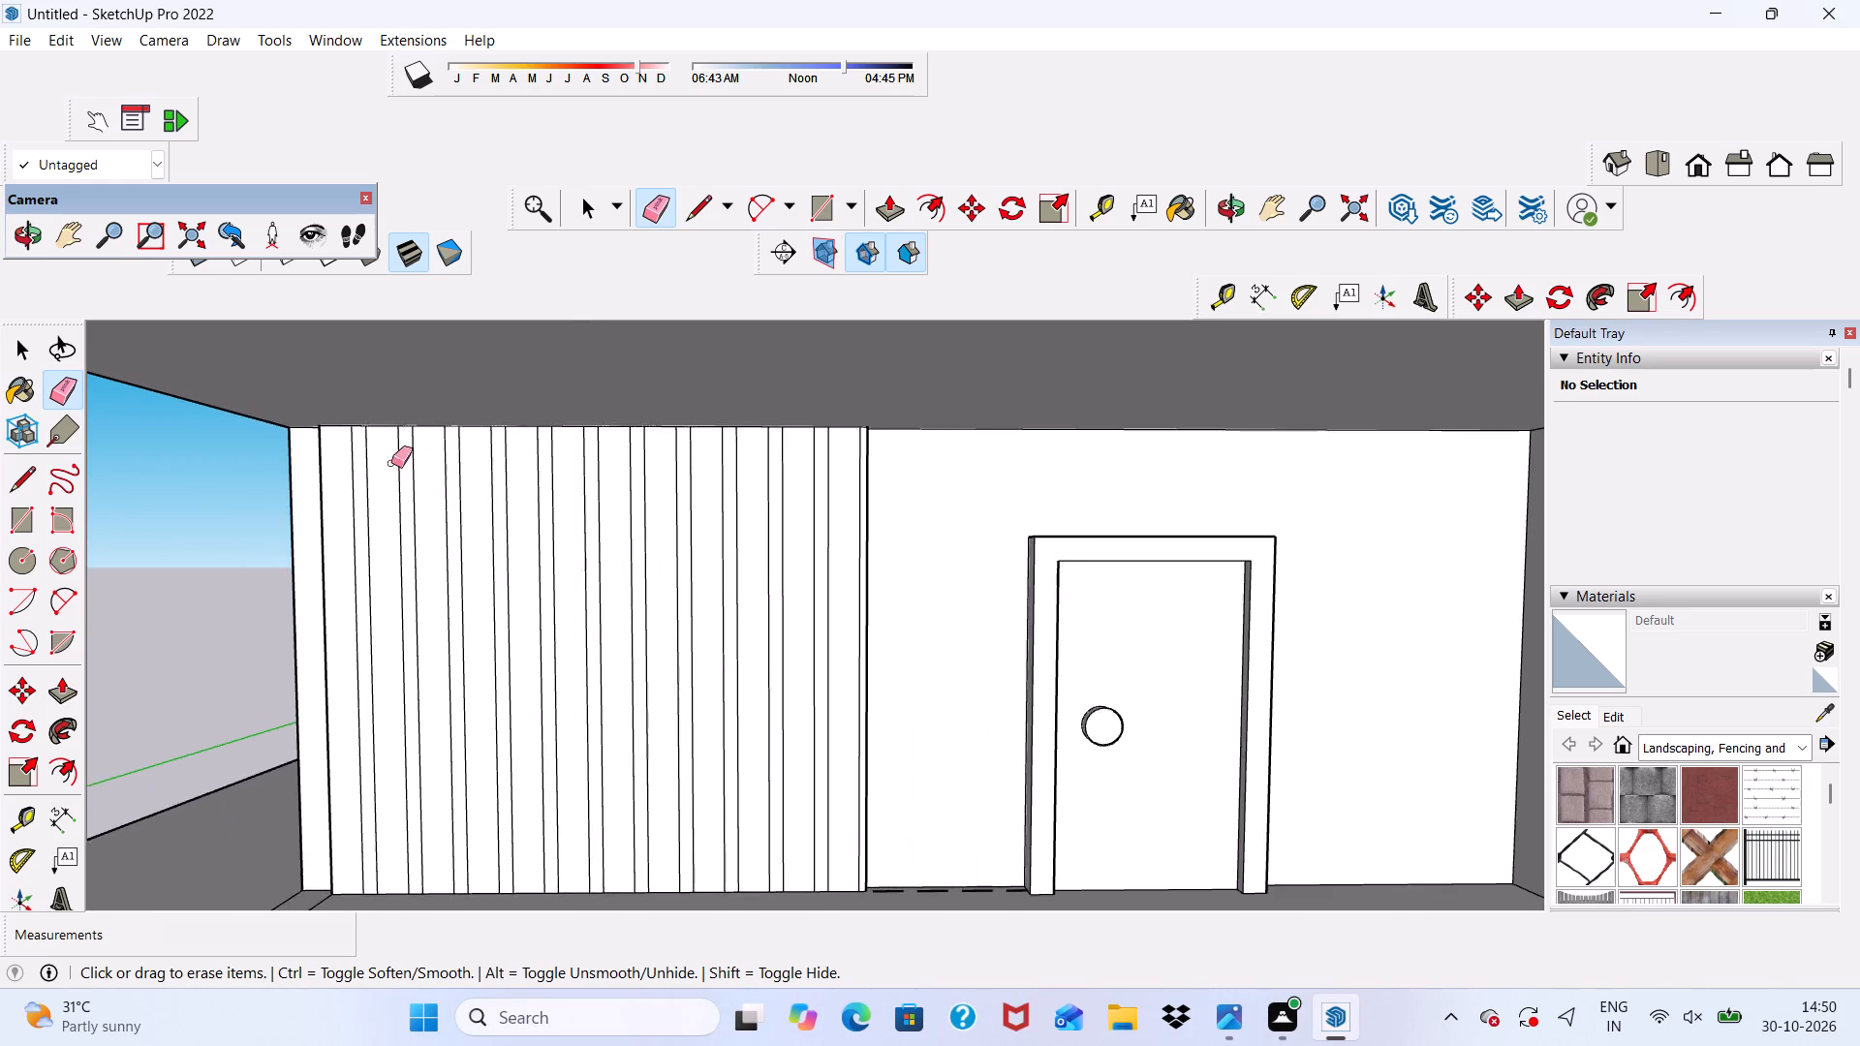
scroll(371, 462, up, 5)
key(space)
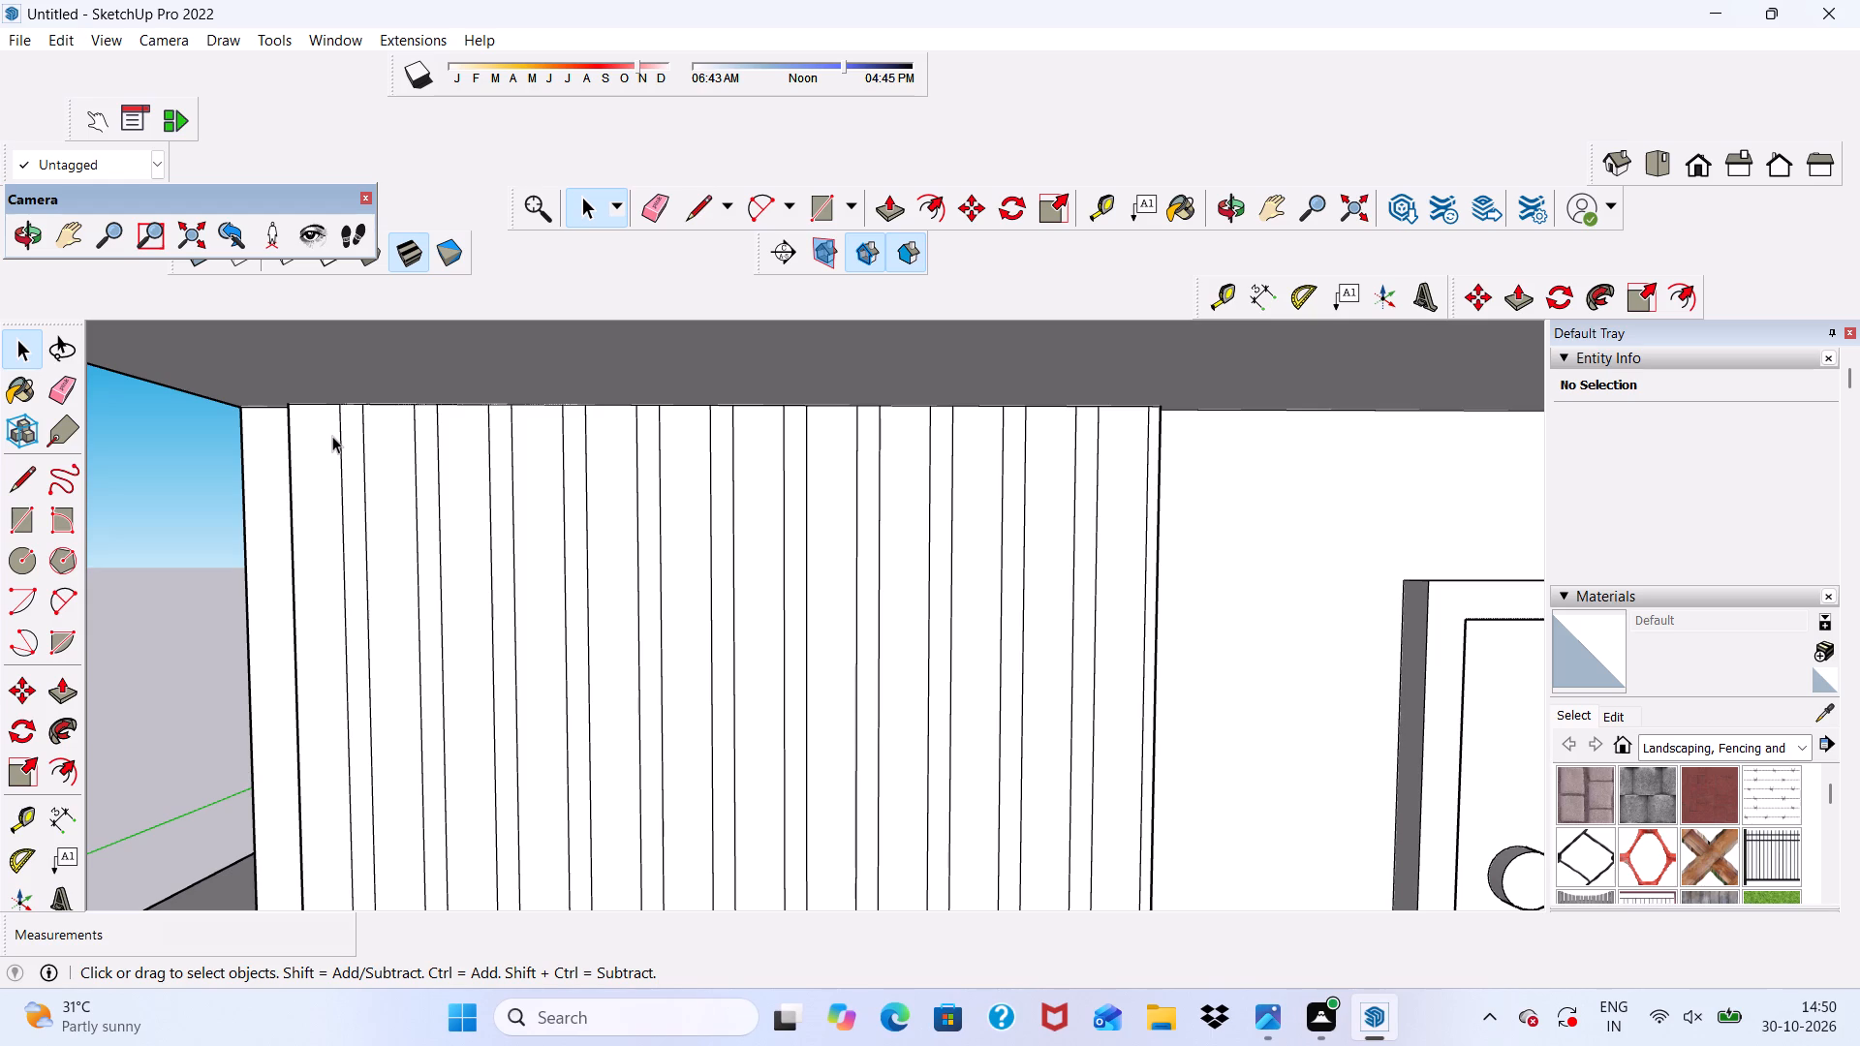
scroll(332, 458, up, 5)
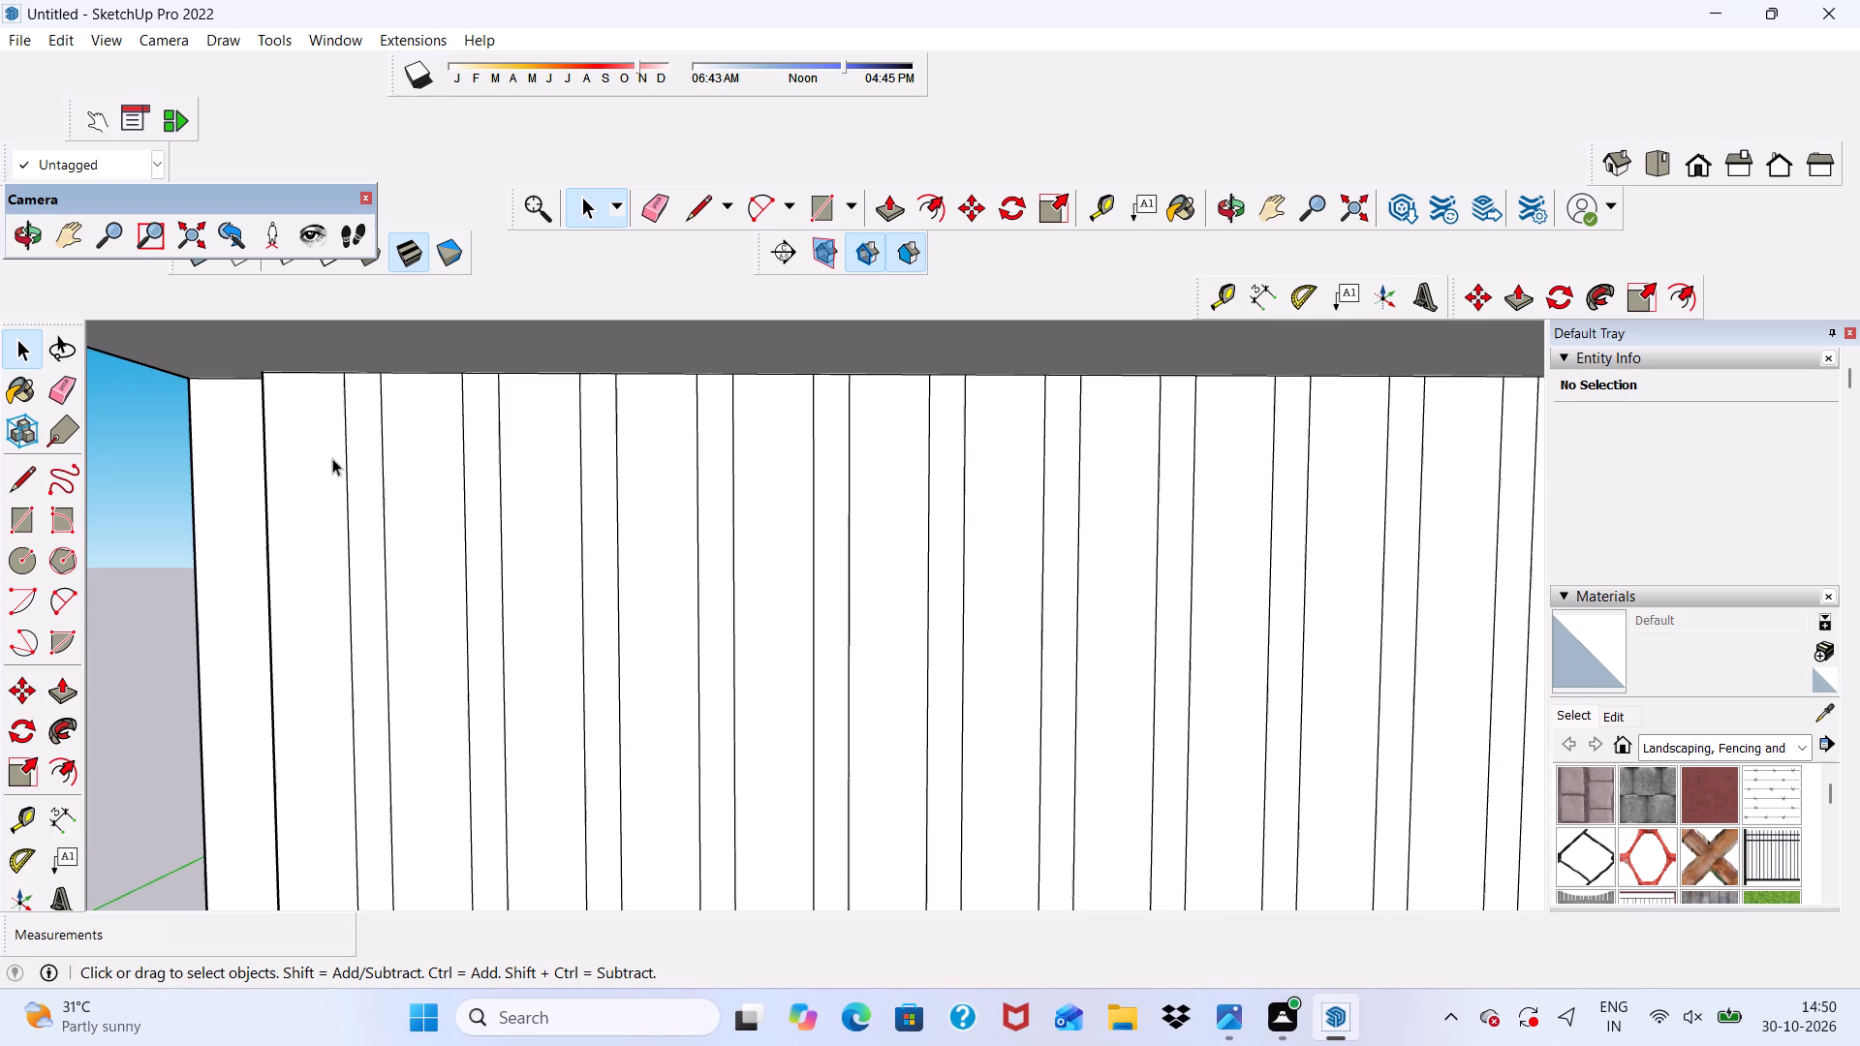
click(325, 458)
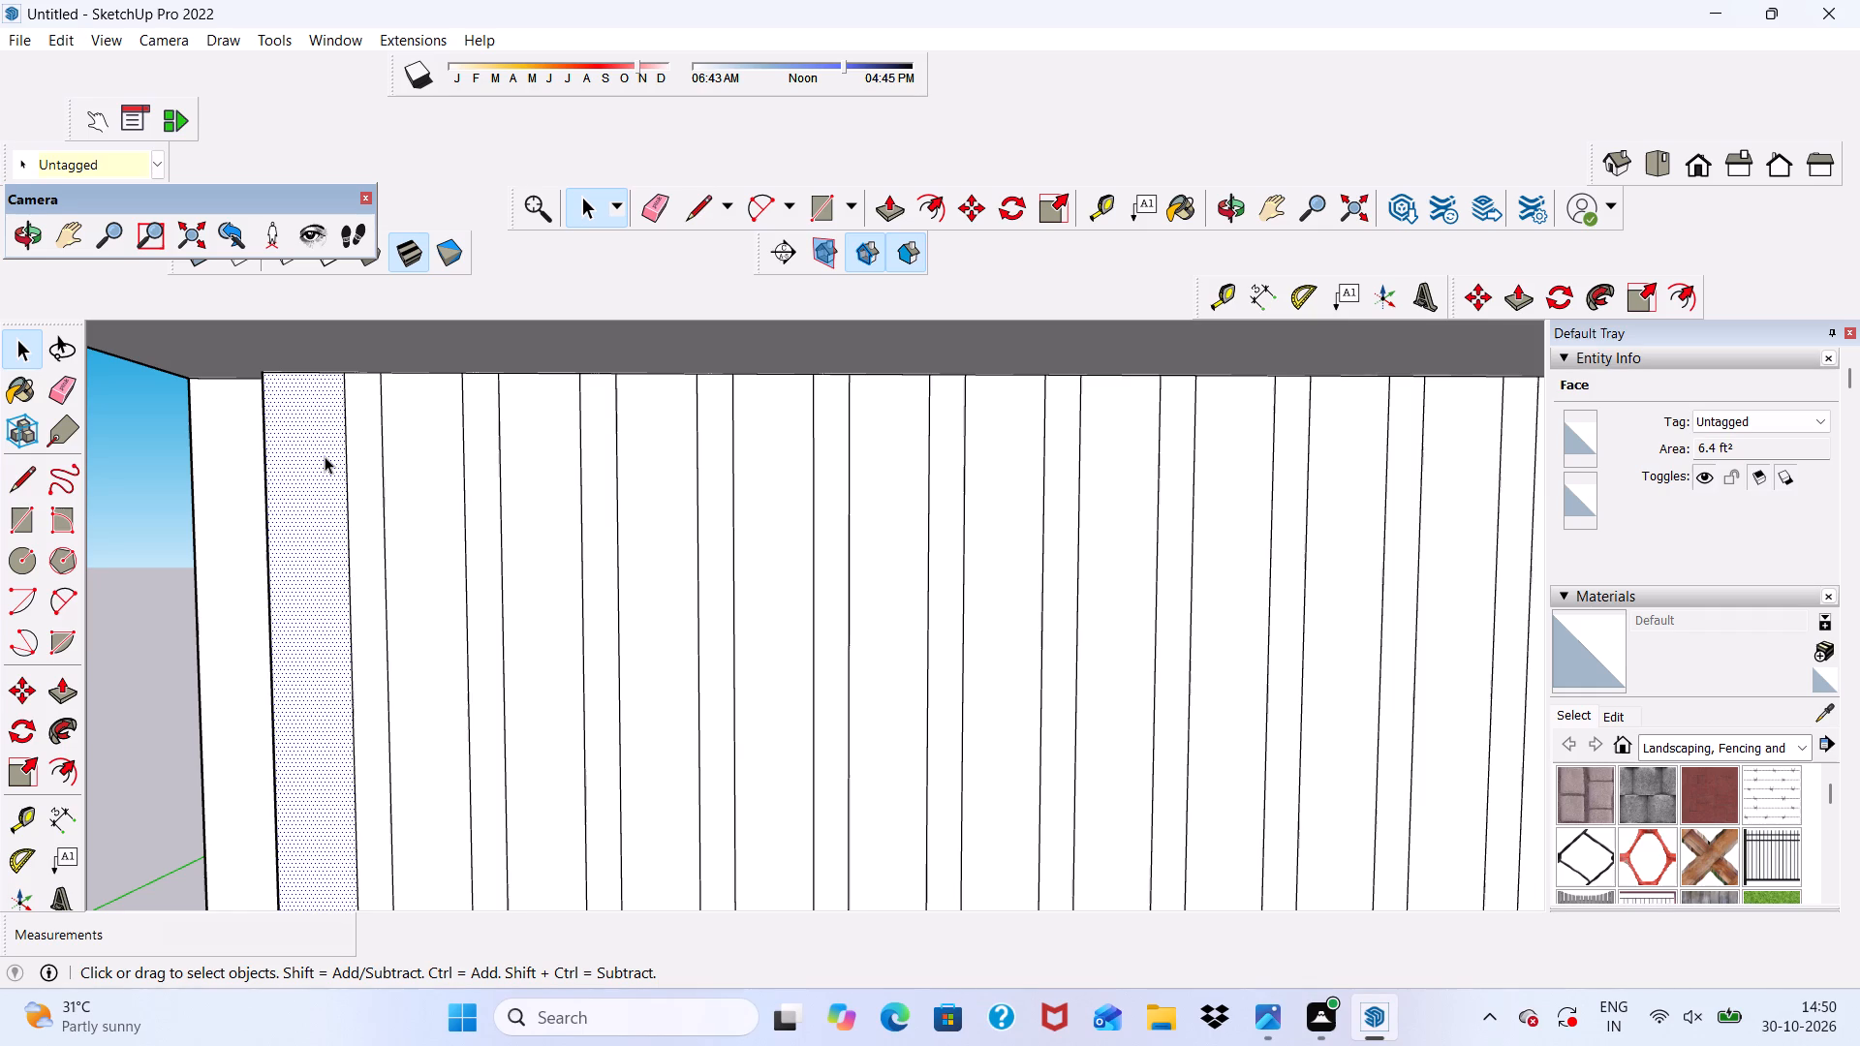
click(888, 206)
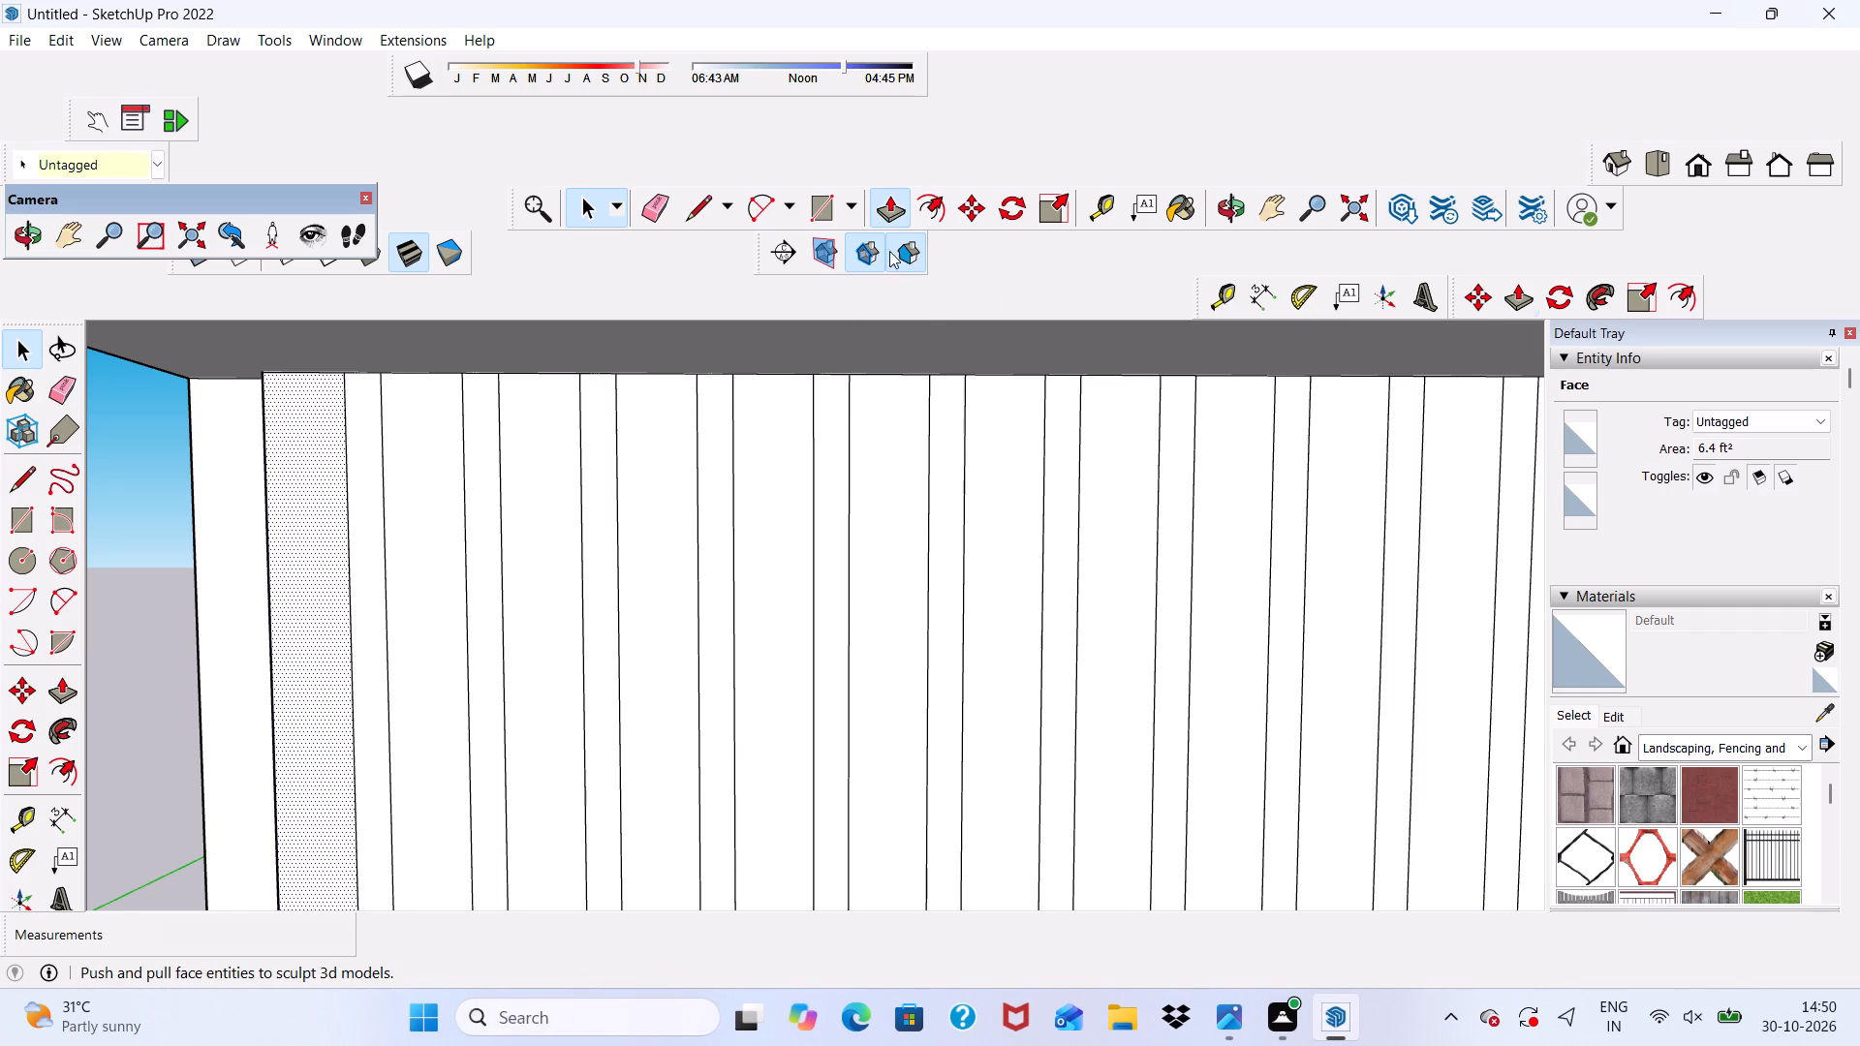
scroll(846, 428, down, 2)
click(390, 578)
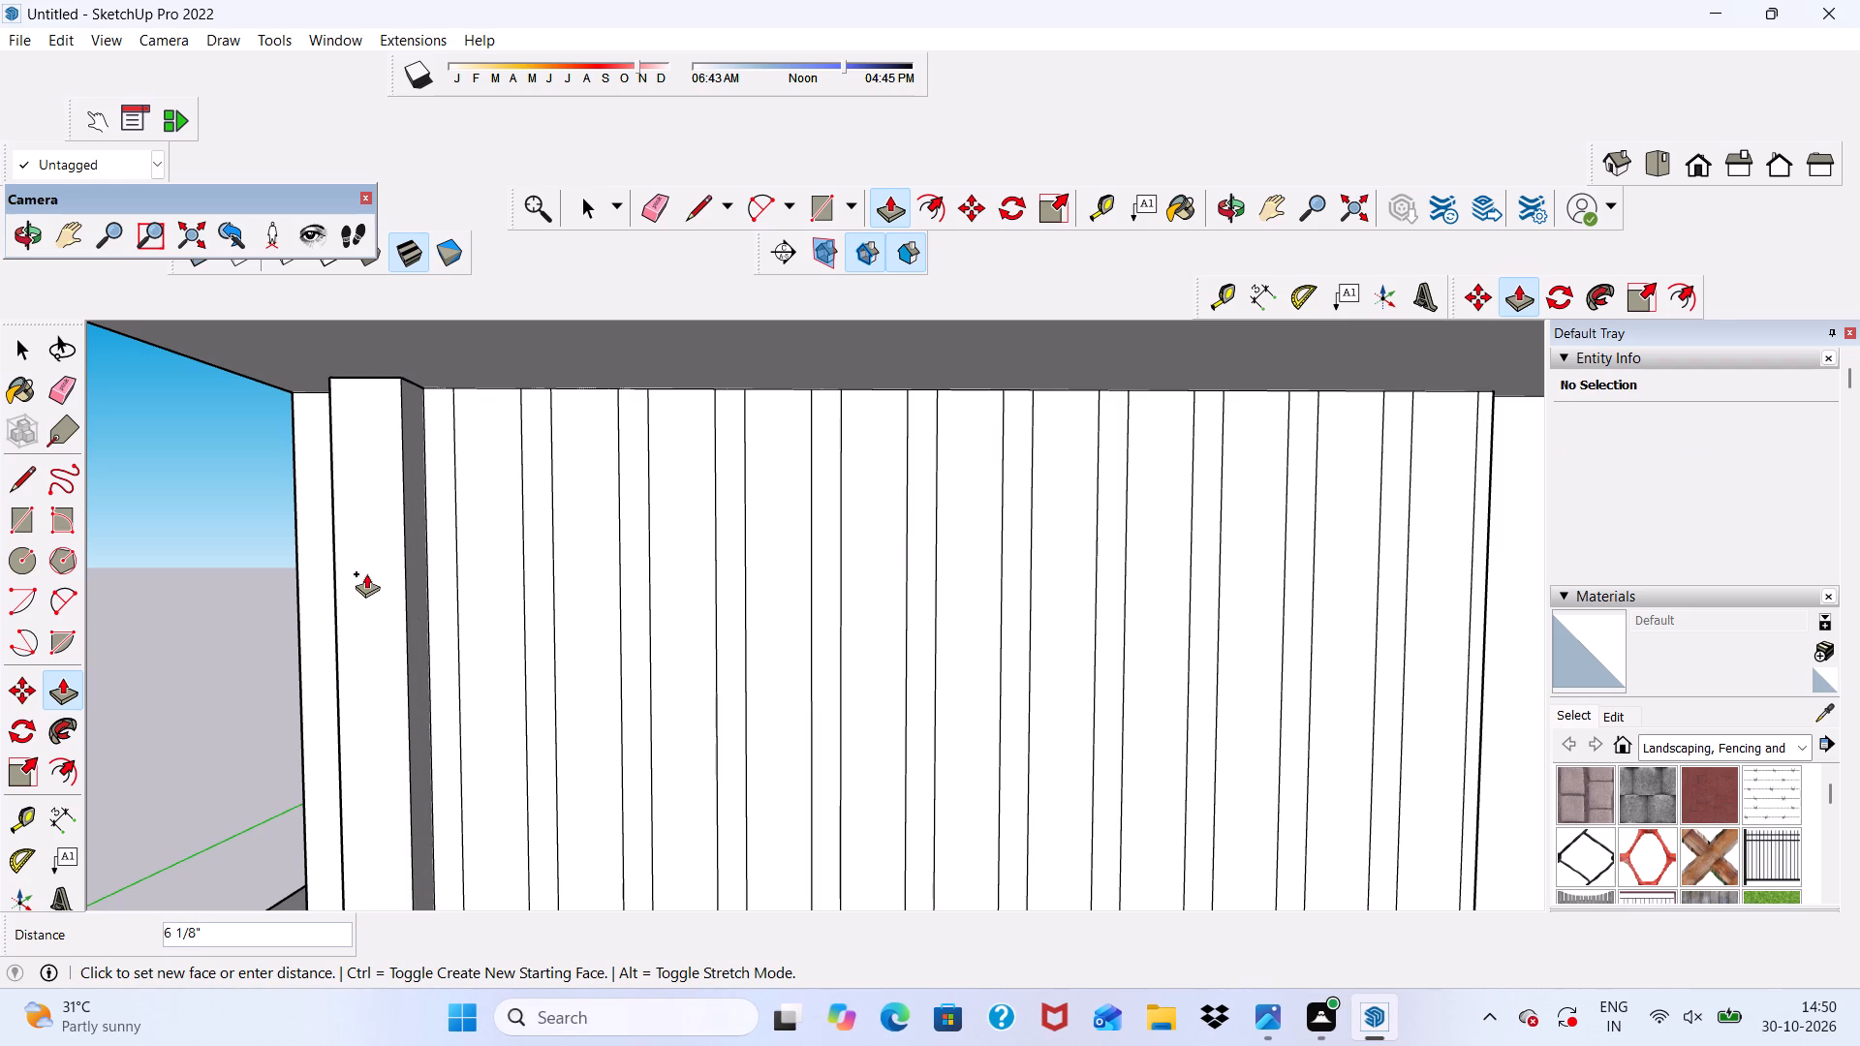
key(3)
key(shift+quotedbl)
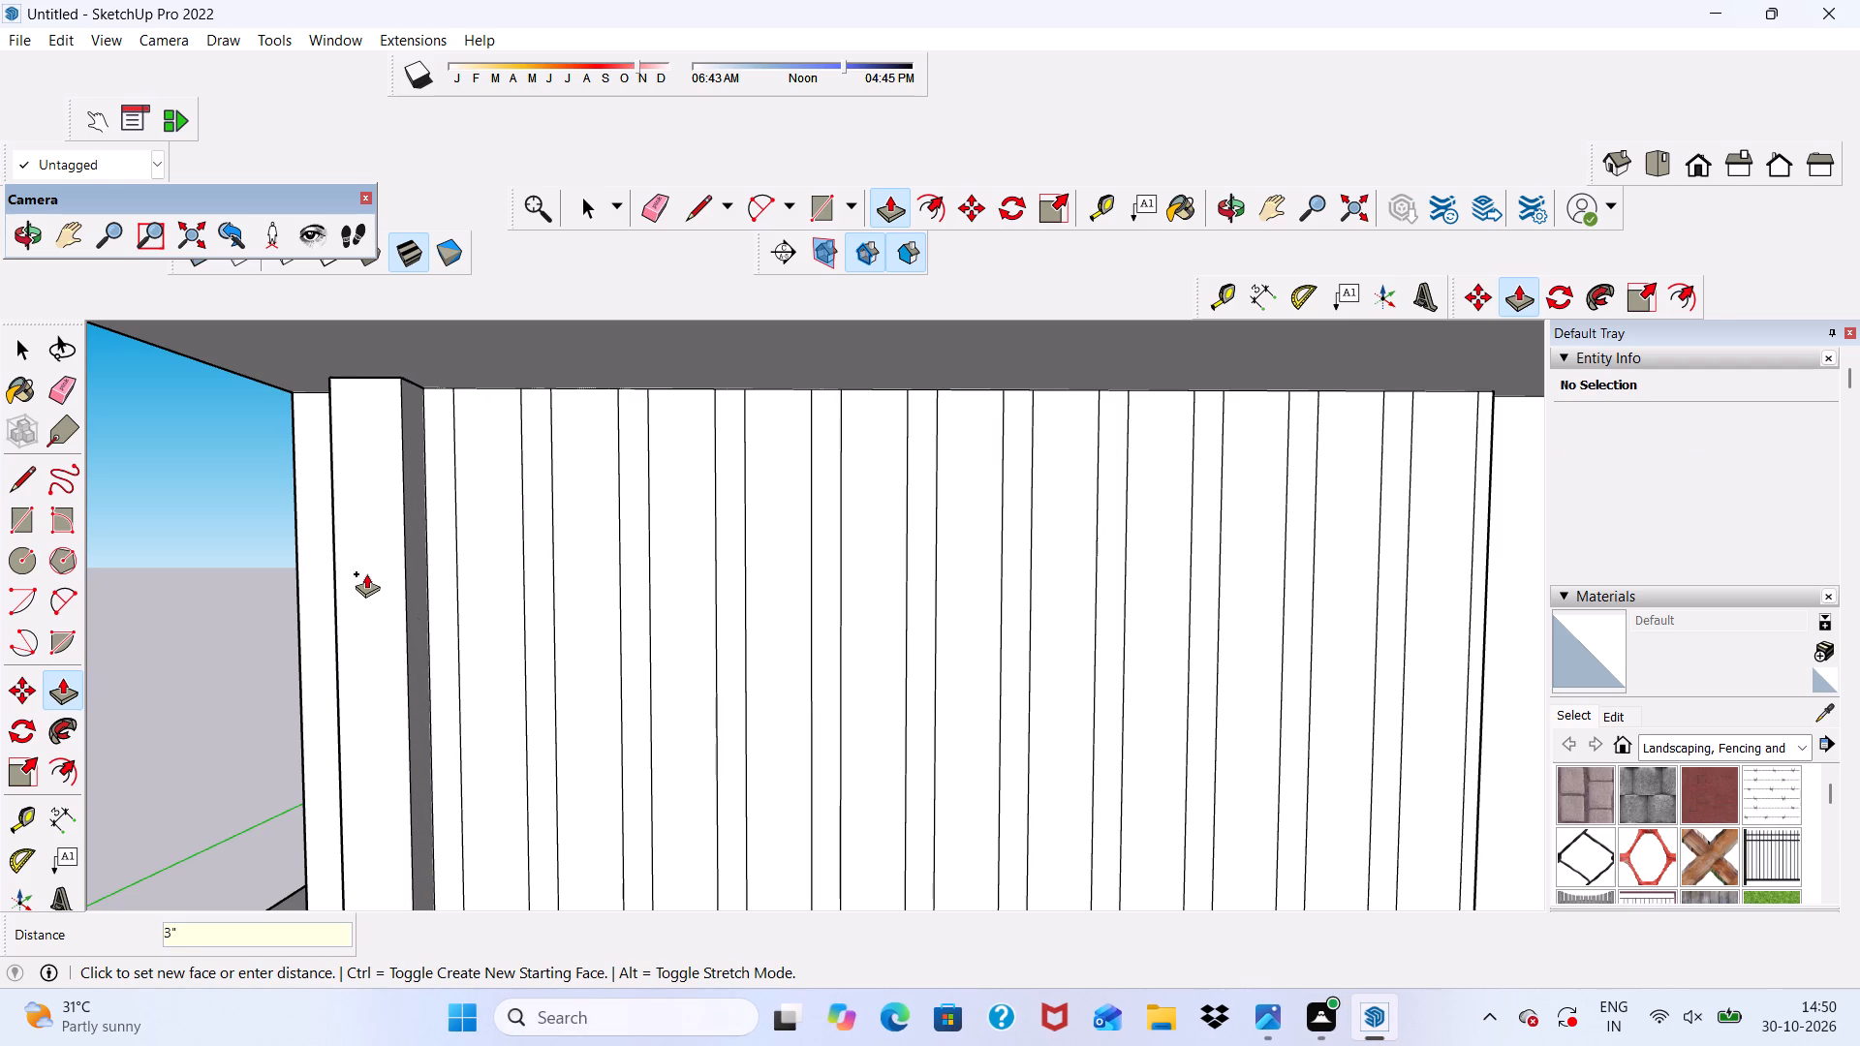
key(Return)
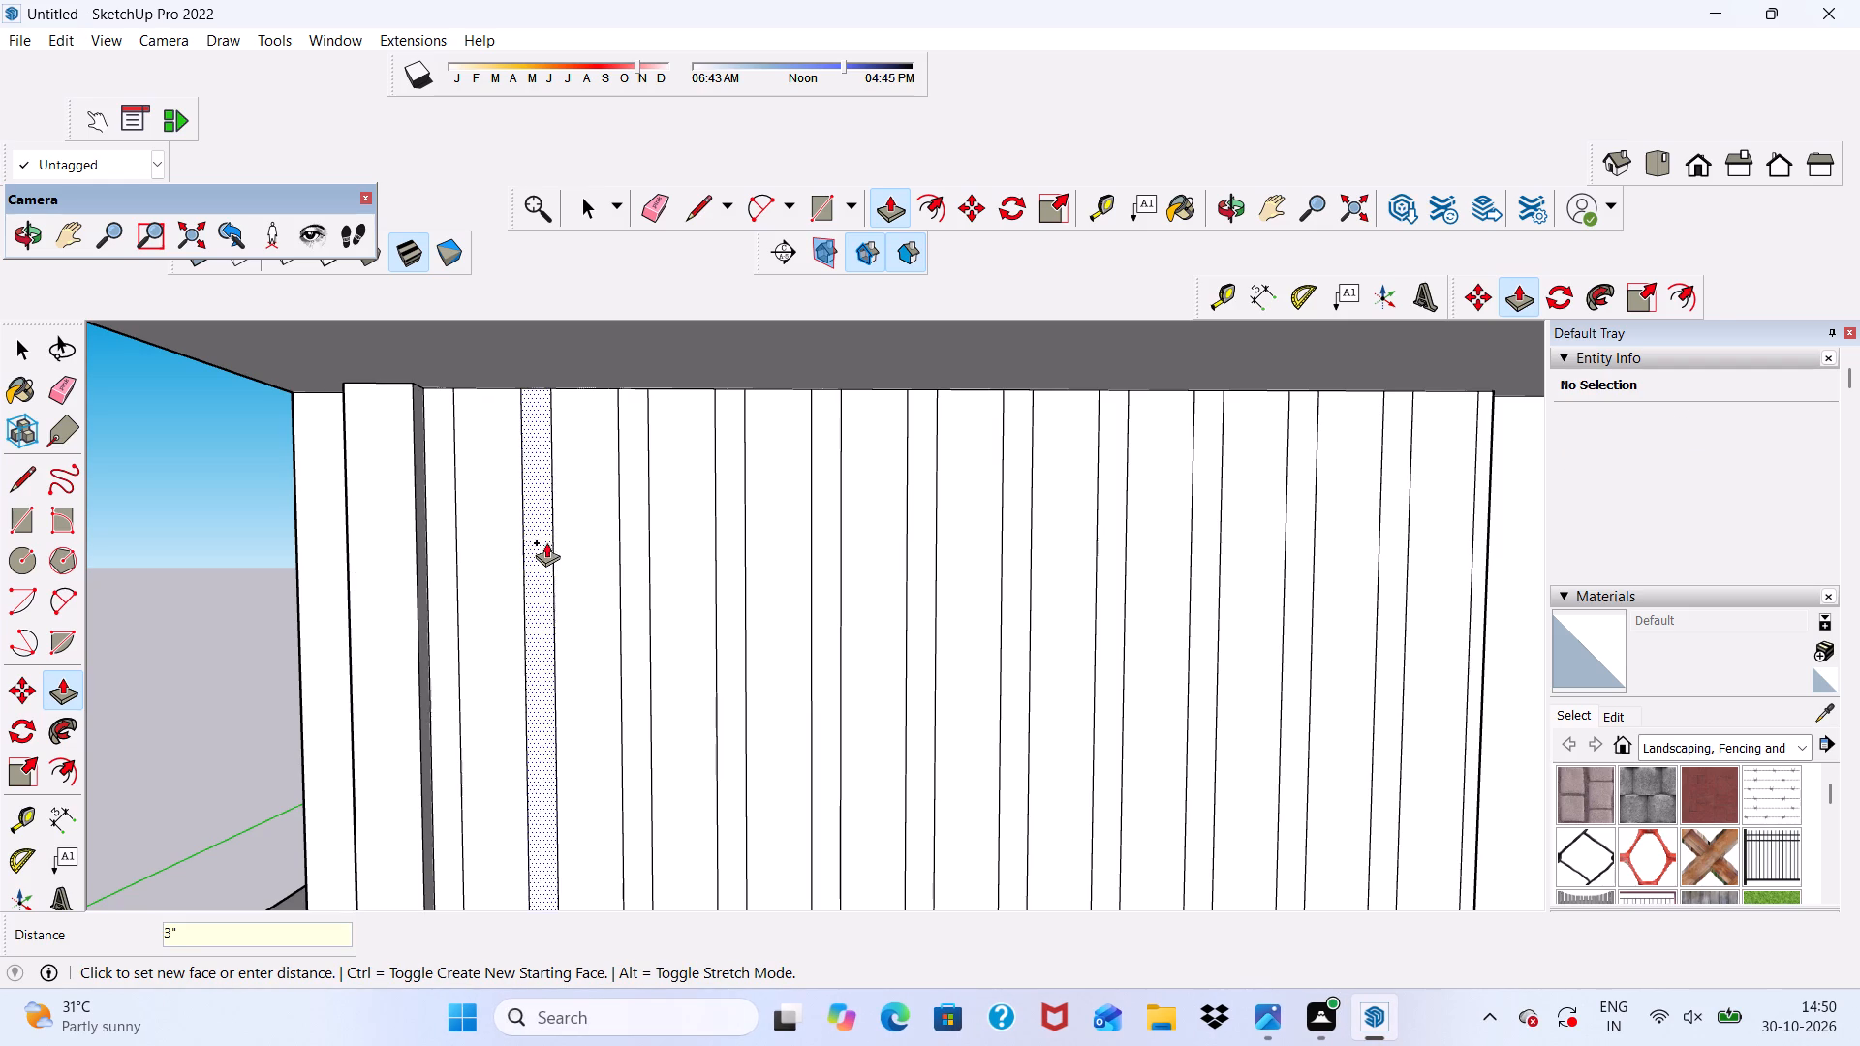
Pull the second and third wide strips outward 3" each, flush with the first raised strip.
click(481, 559)
scroll(446, 550, down, 1)
middle_drag(446, 549, 613, 577)
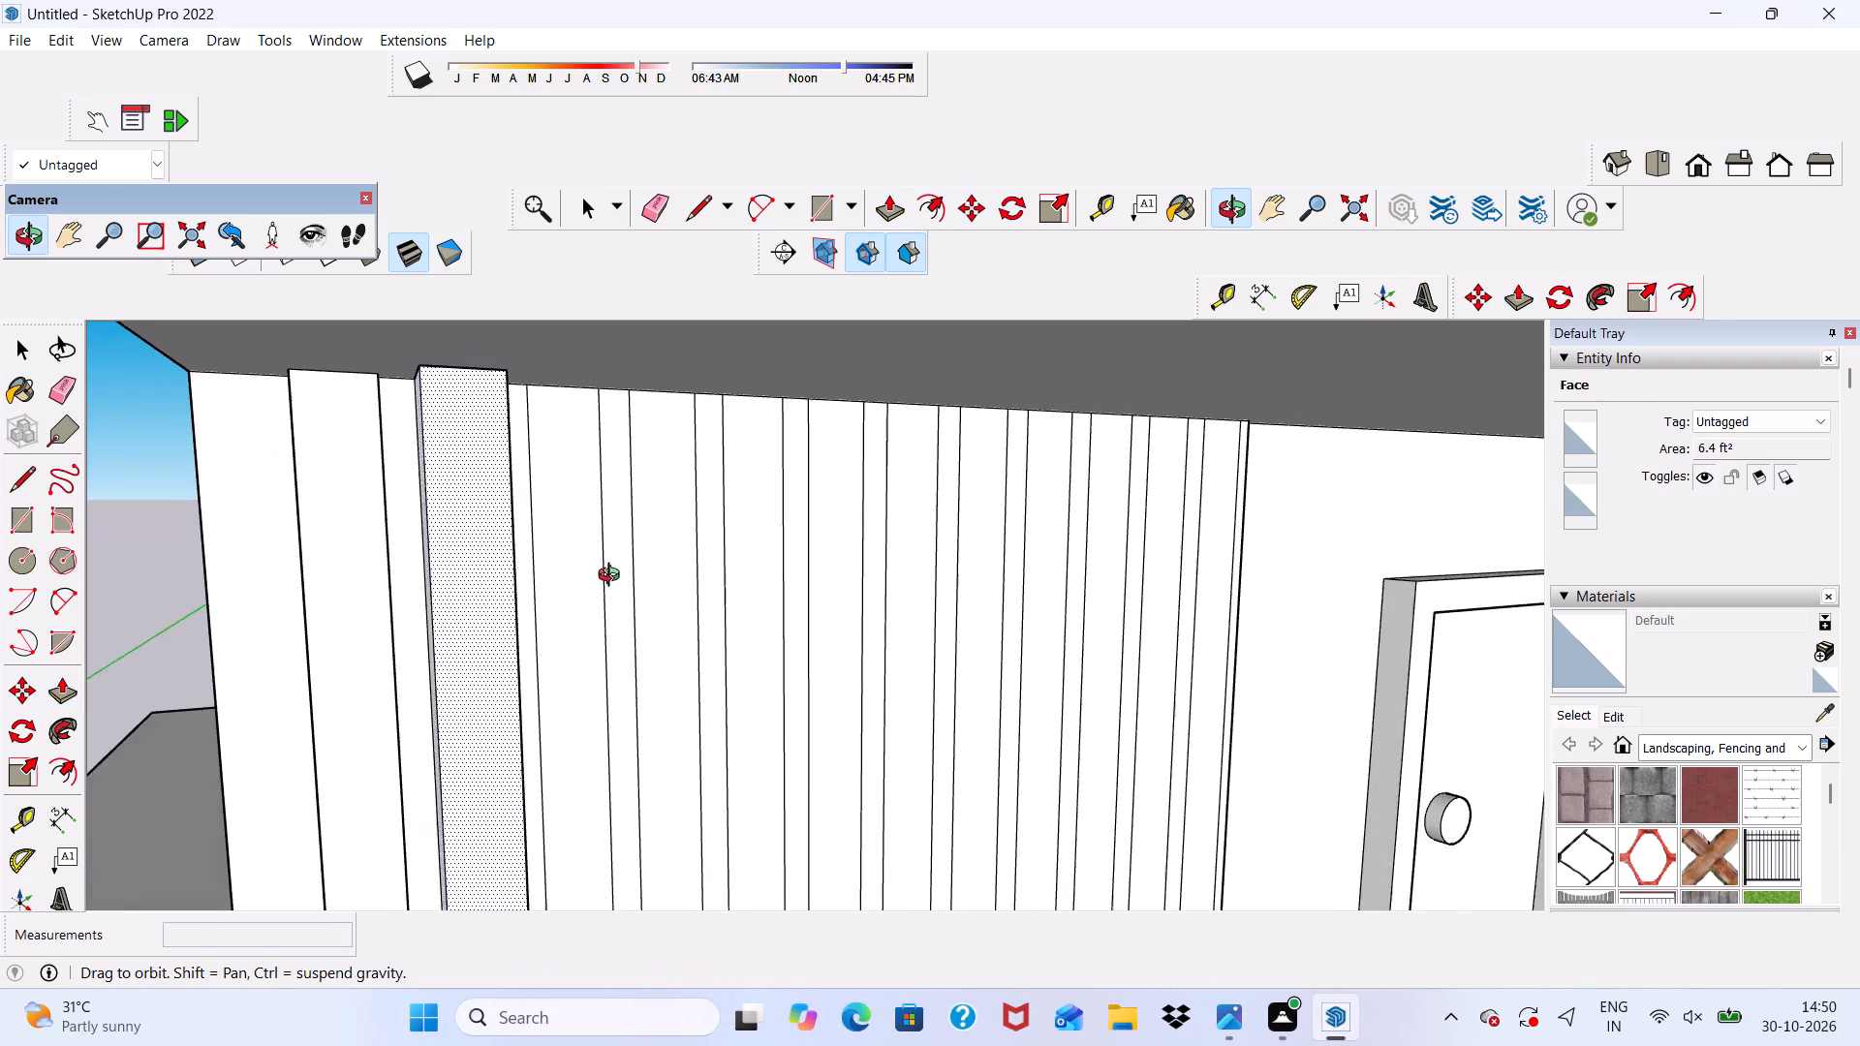
middle_drag(613, 577, 617, 580)
click(388, 562)
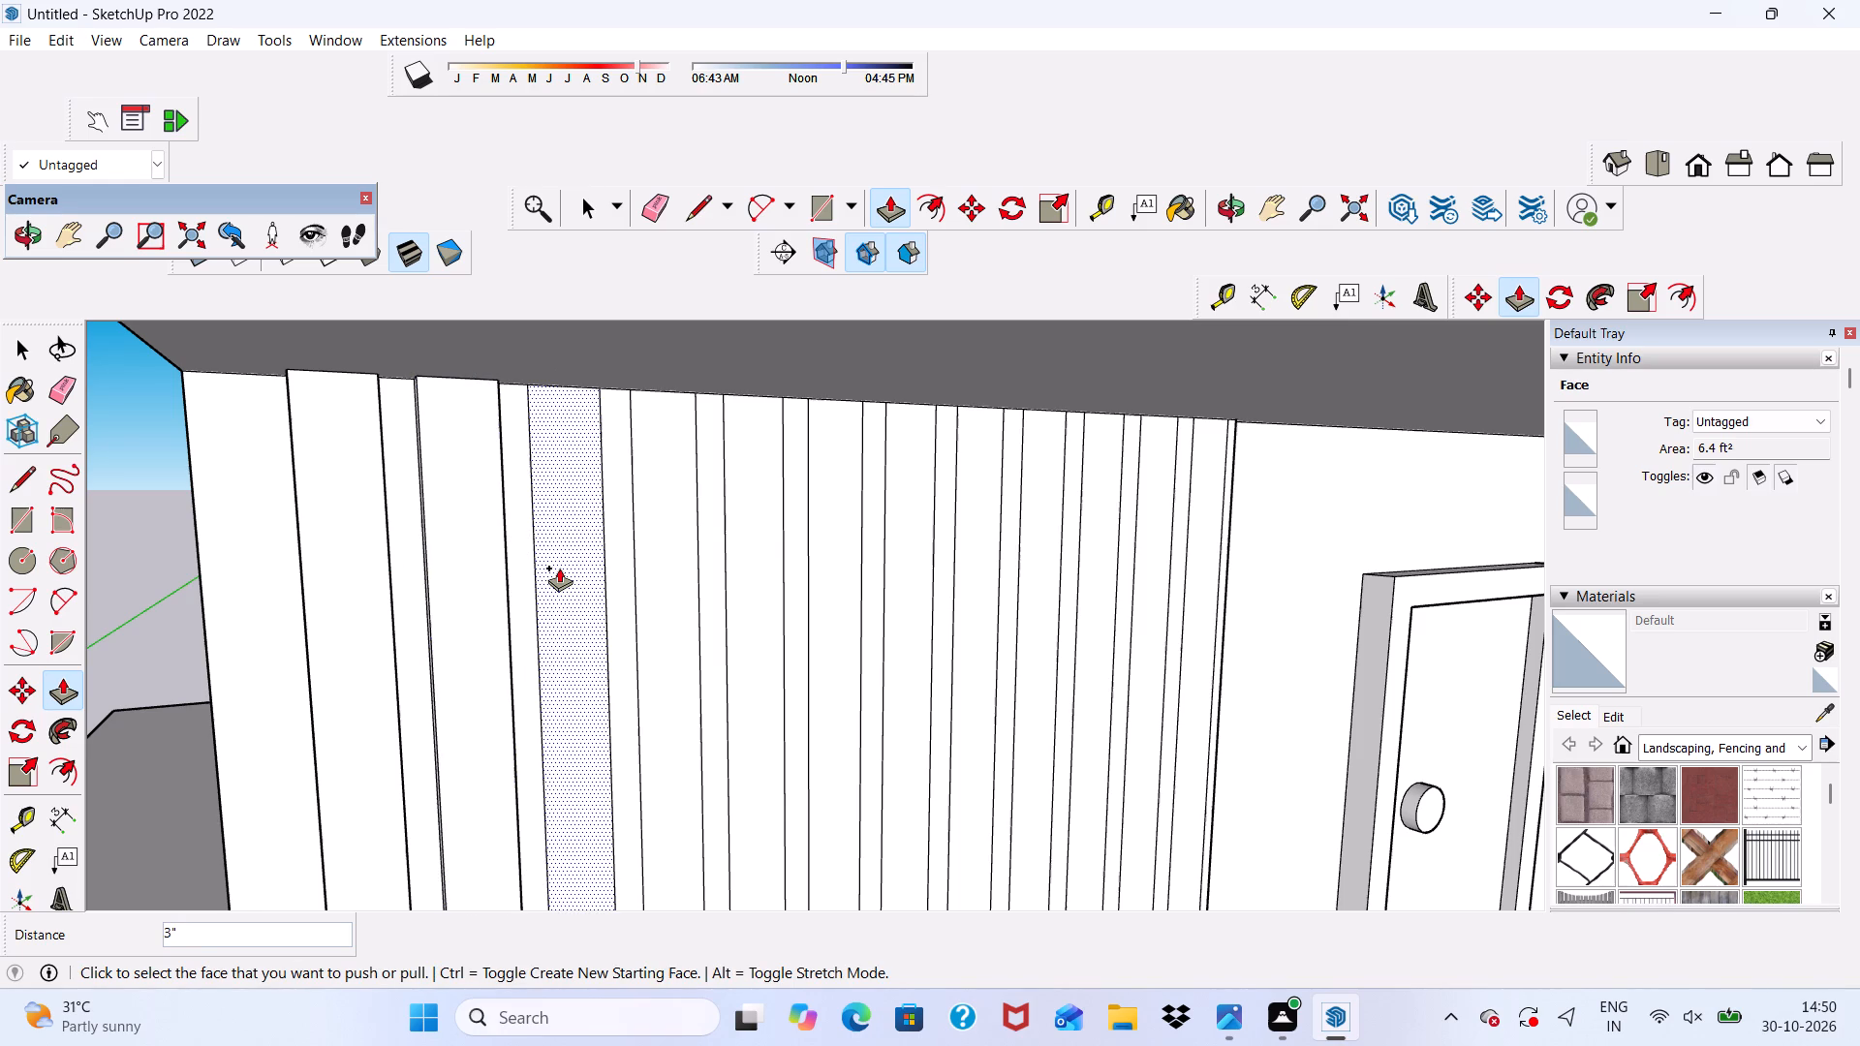
click(559, 568)
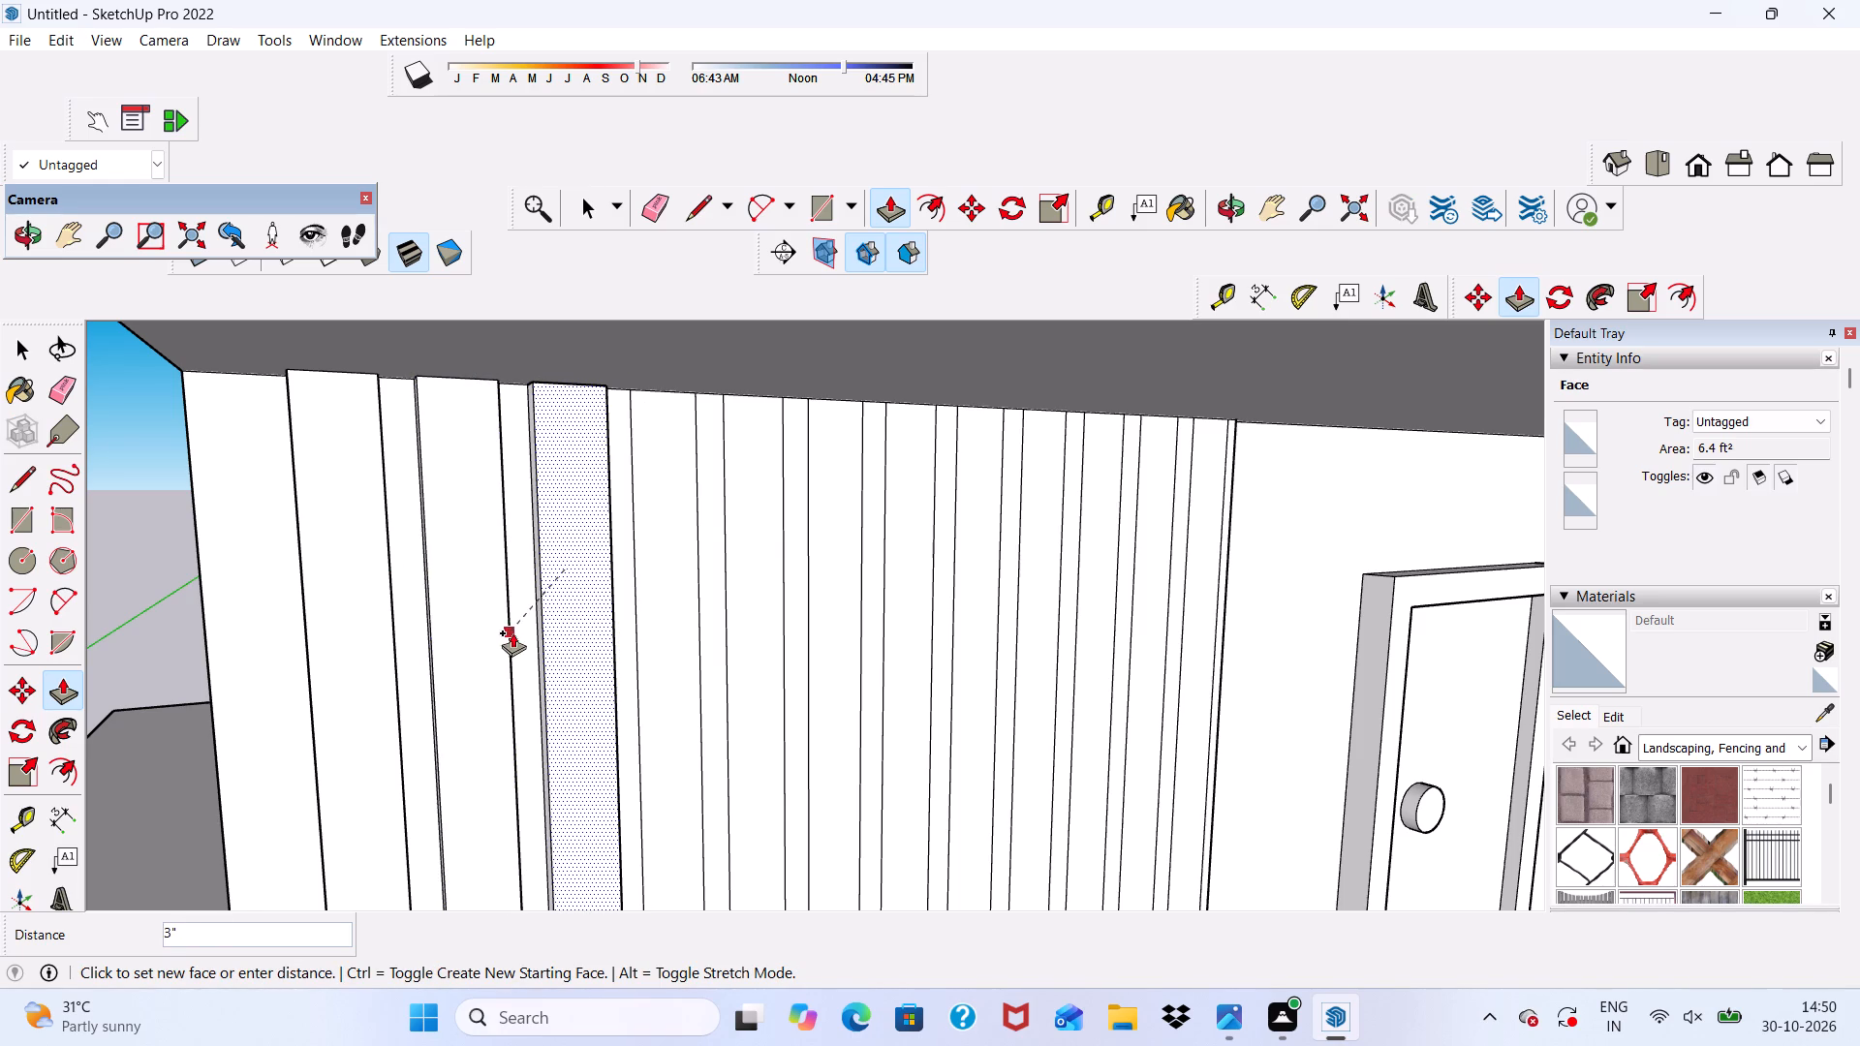
click(512, 632)
Pull the fourth wide strip outward 3", flush with the raised strips beside it.
scroll(641, 605, down, 2)
middle_drag(649, 615, 456, 573)
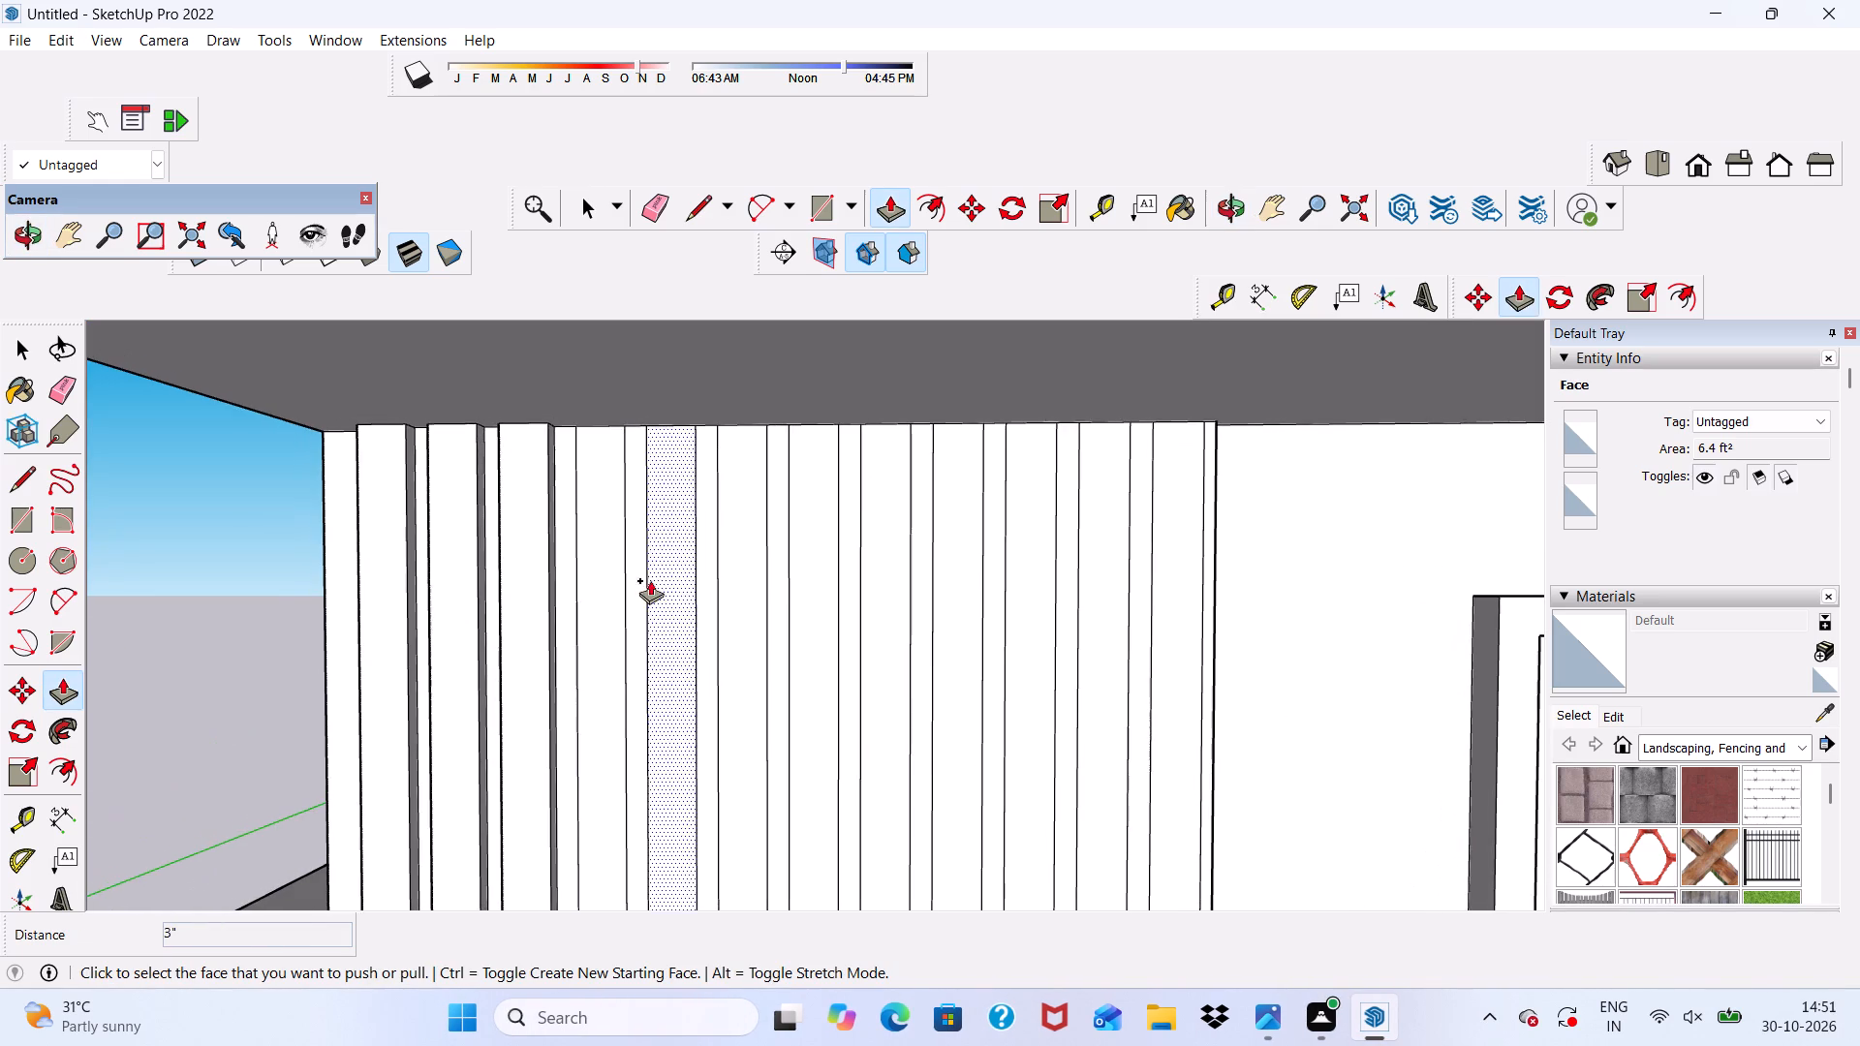
scroll(643, 583, up, 6)
click(588, 583)
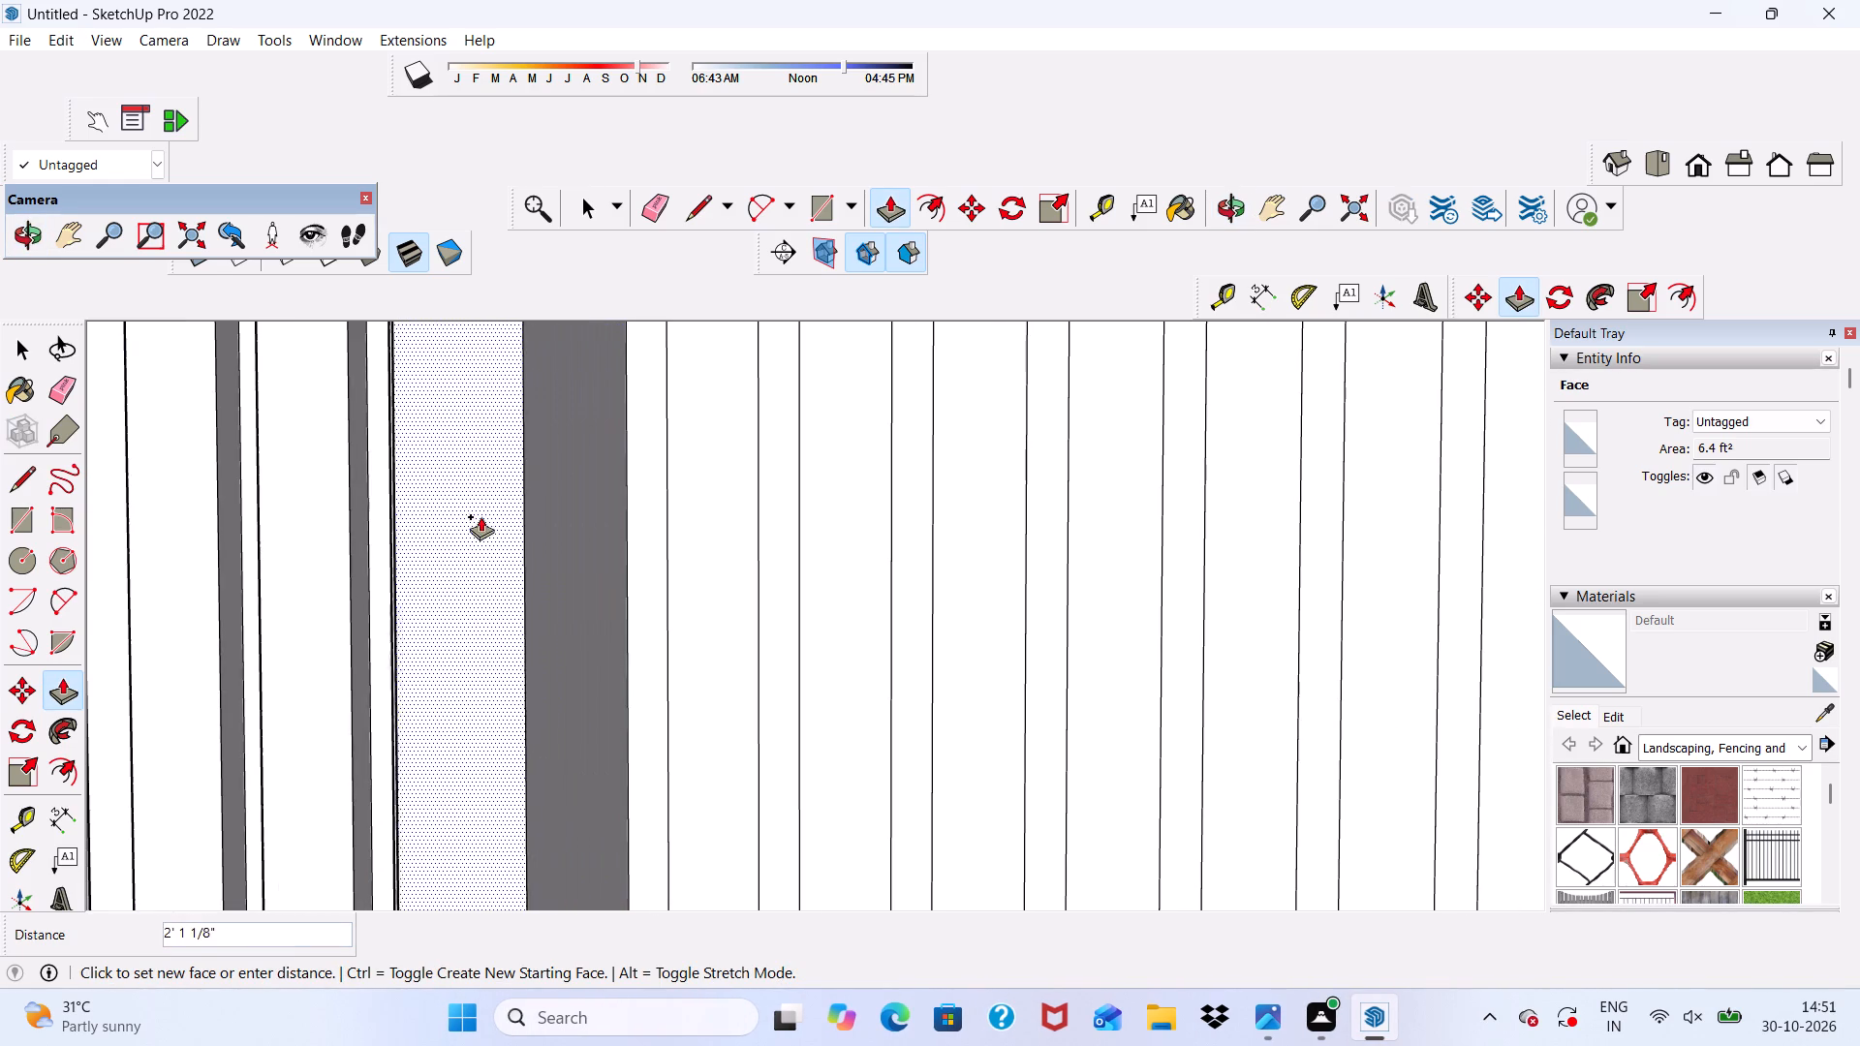
scroll(514, 504, down, 3)
middle_drag(626, 541, 642, 631)
middle_drag(420, 505, 461, 496)
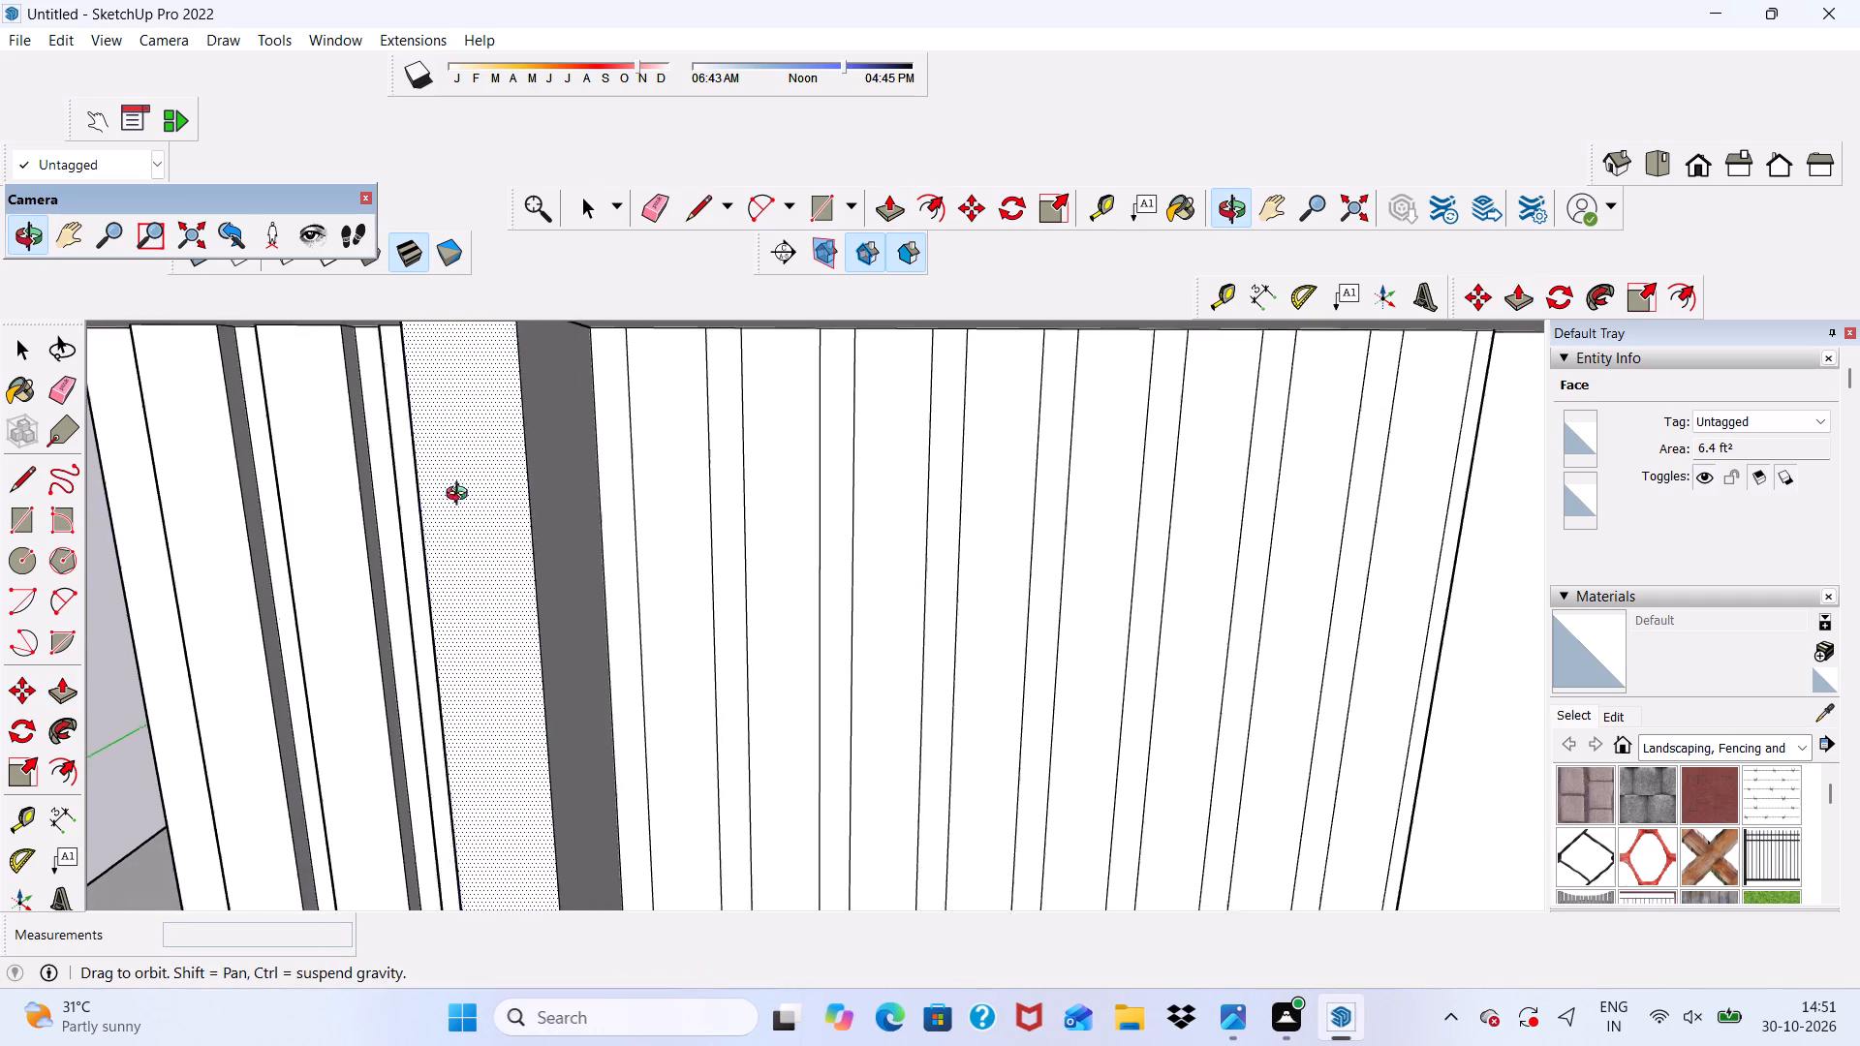
middle_drag(461, 496, 637, 516)
scroll(417, 534, up, 1)
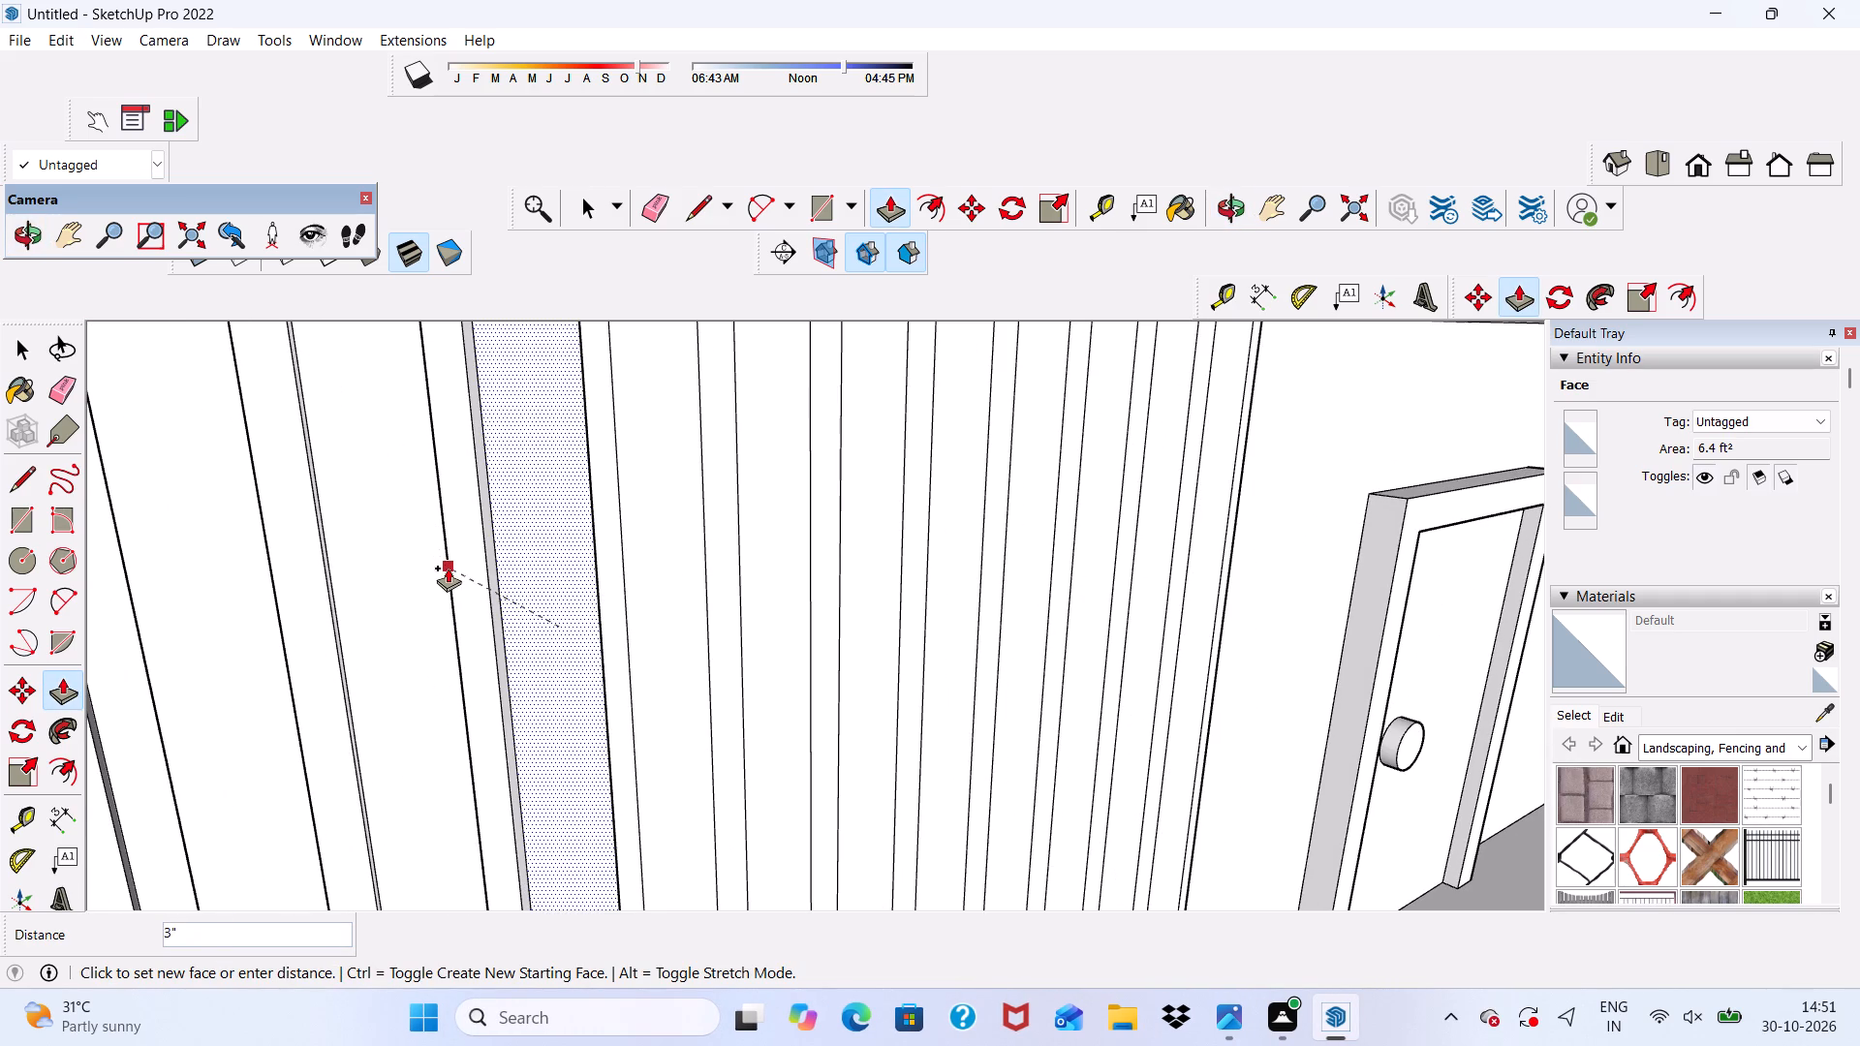
click(448, 568)
Pull the fifth wide strip outward 3", matching the face of the neighbouring raised strip.
scroll(572, 579, down, 3)
middle_drag(595, 600, 498, 475)
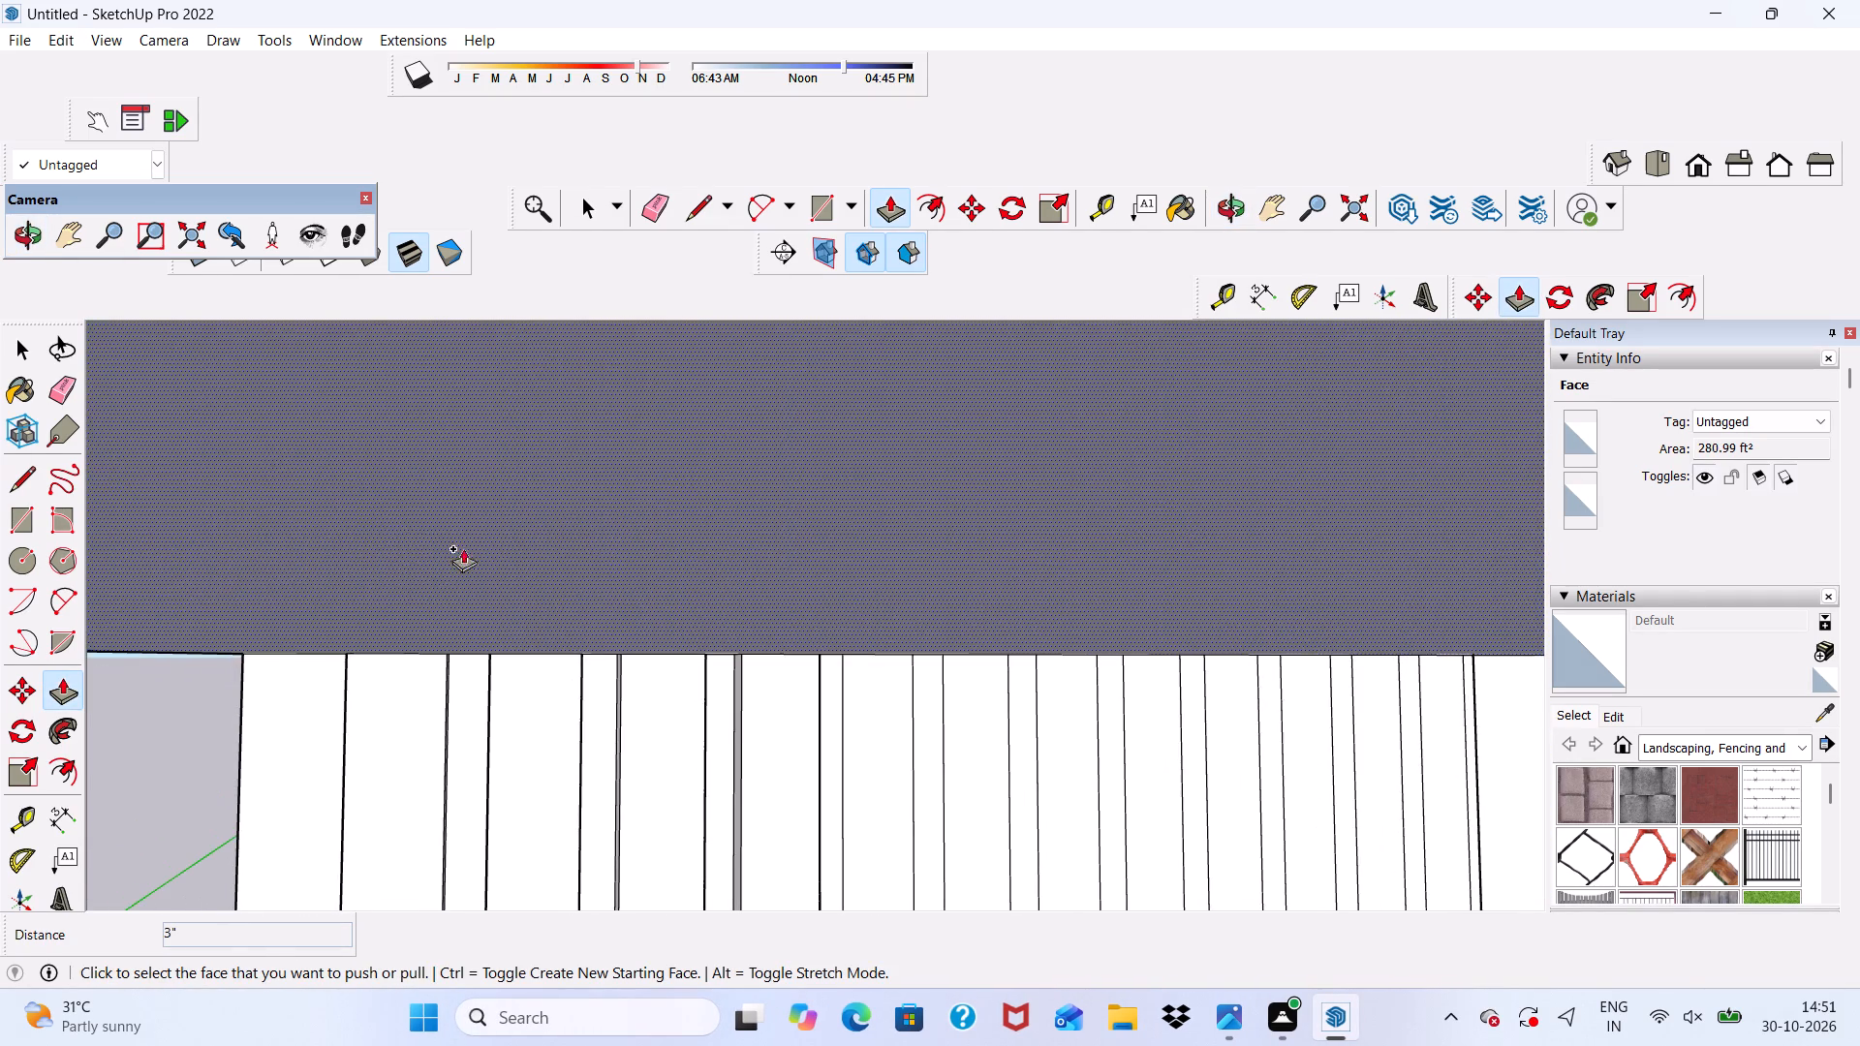
scroll(463, 557, down, 7)
scroll(725, 666, down, 13)
scroll(827, 687, up, 1)
scroll(863, 663, down, 5)
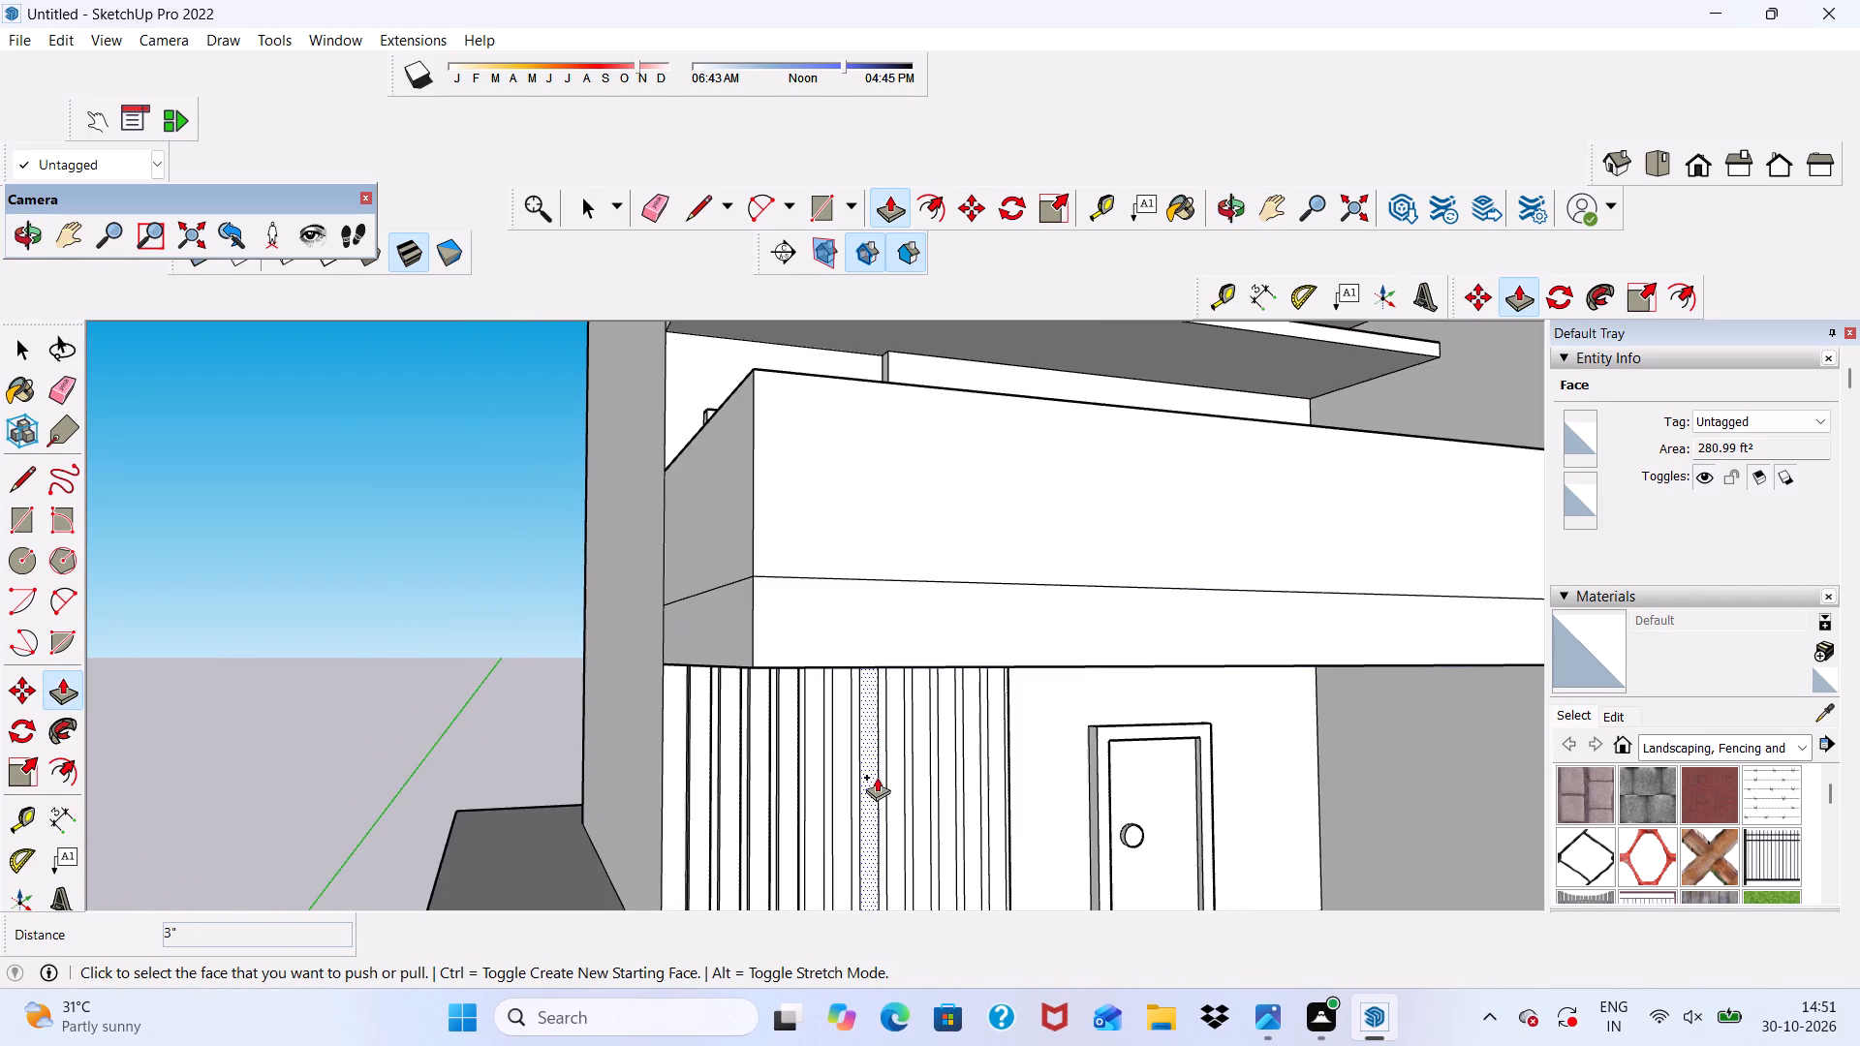
middle_drag(877, 777, 554, 722)
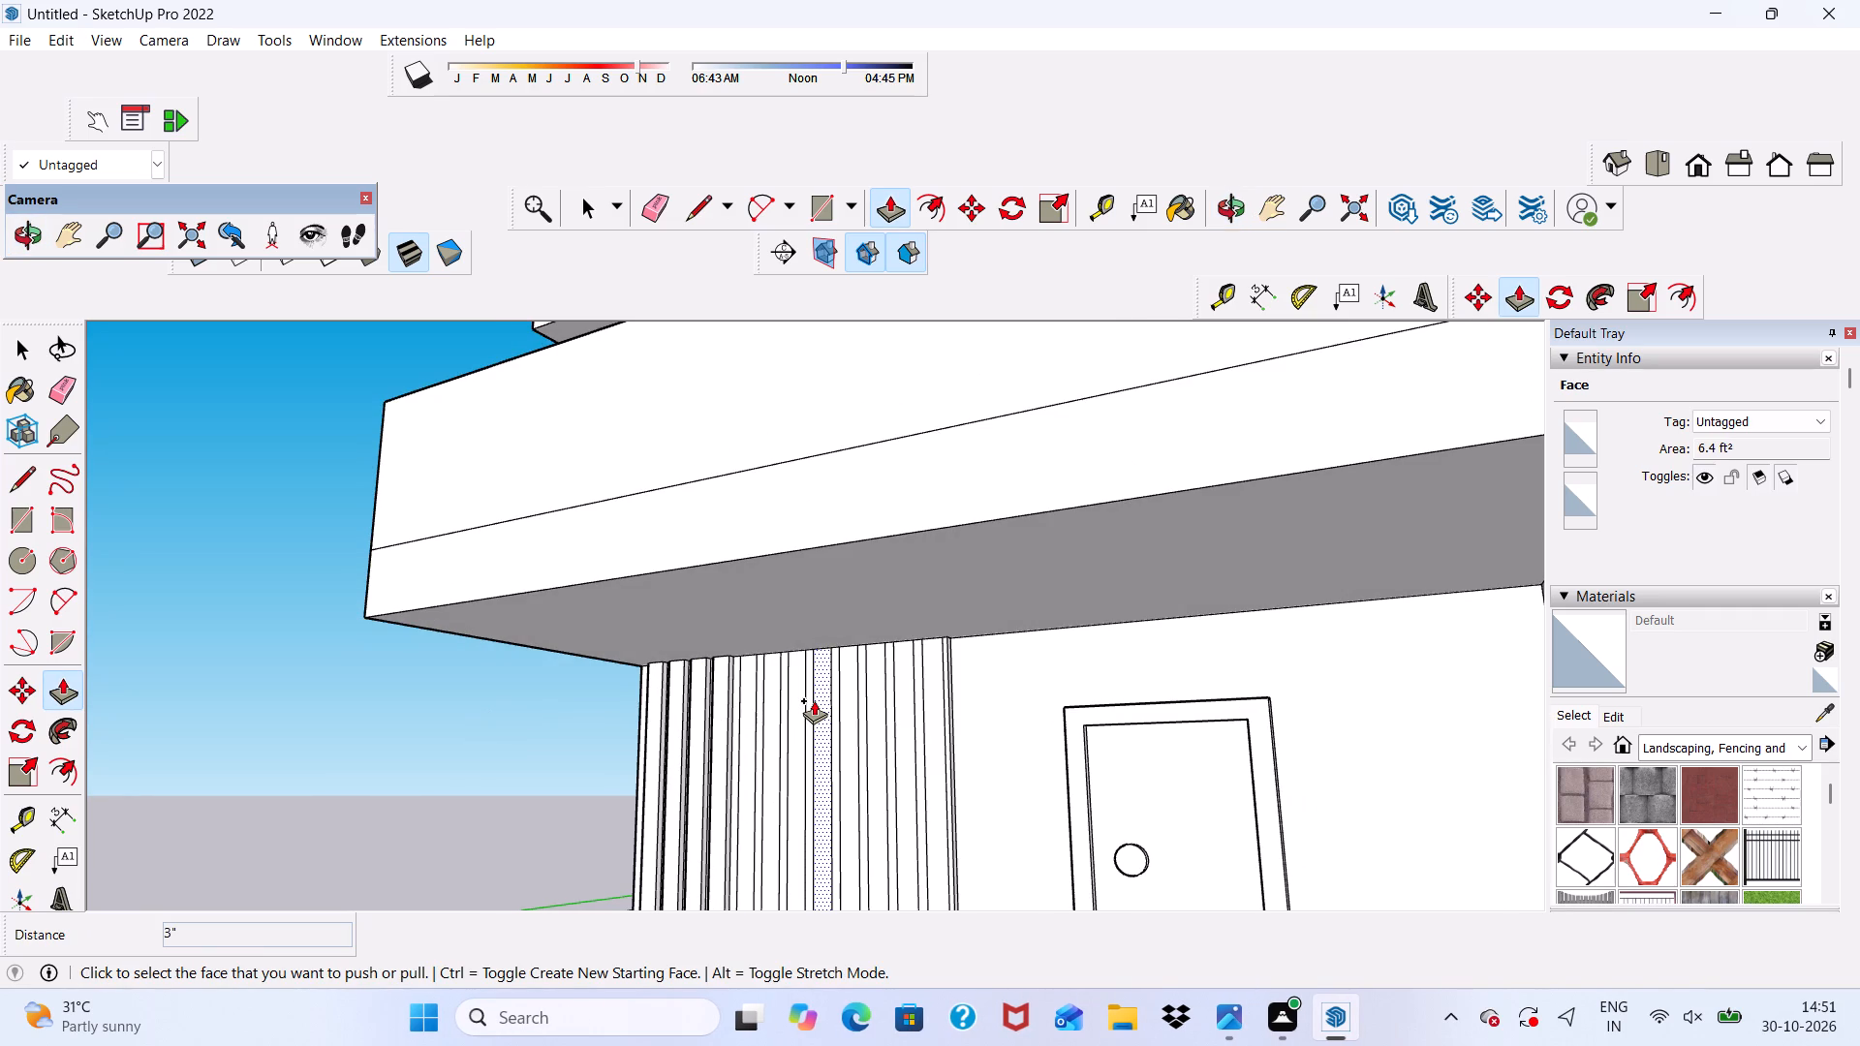
scroll(839, 682, up, 6)
scroll(644, 665, up, 7)
click(696, 702)
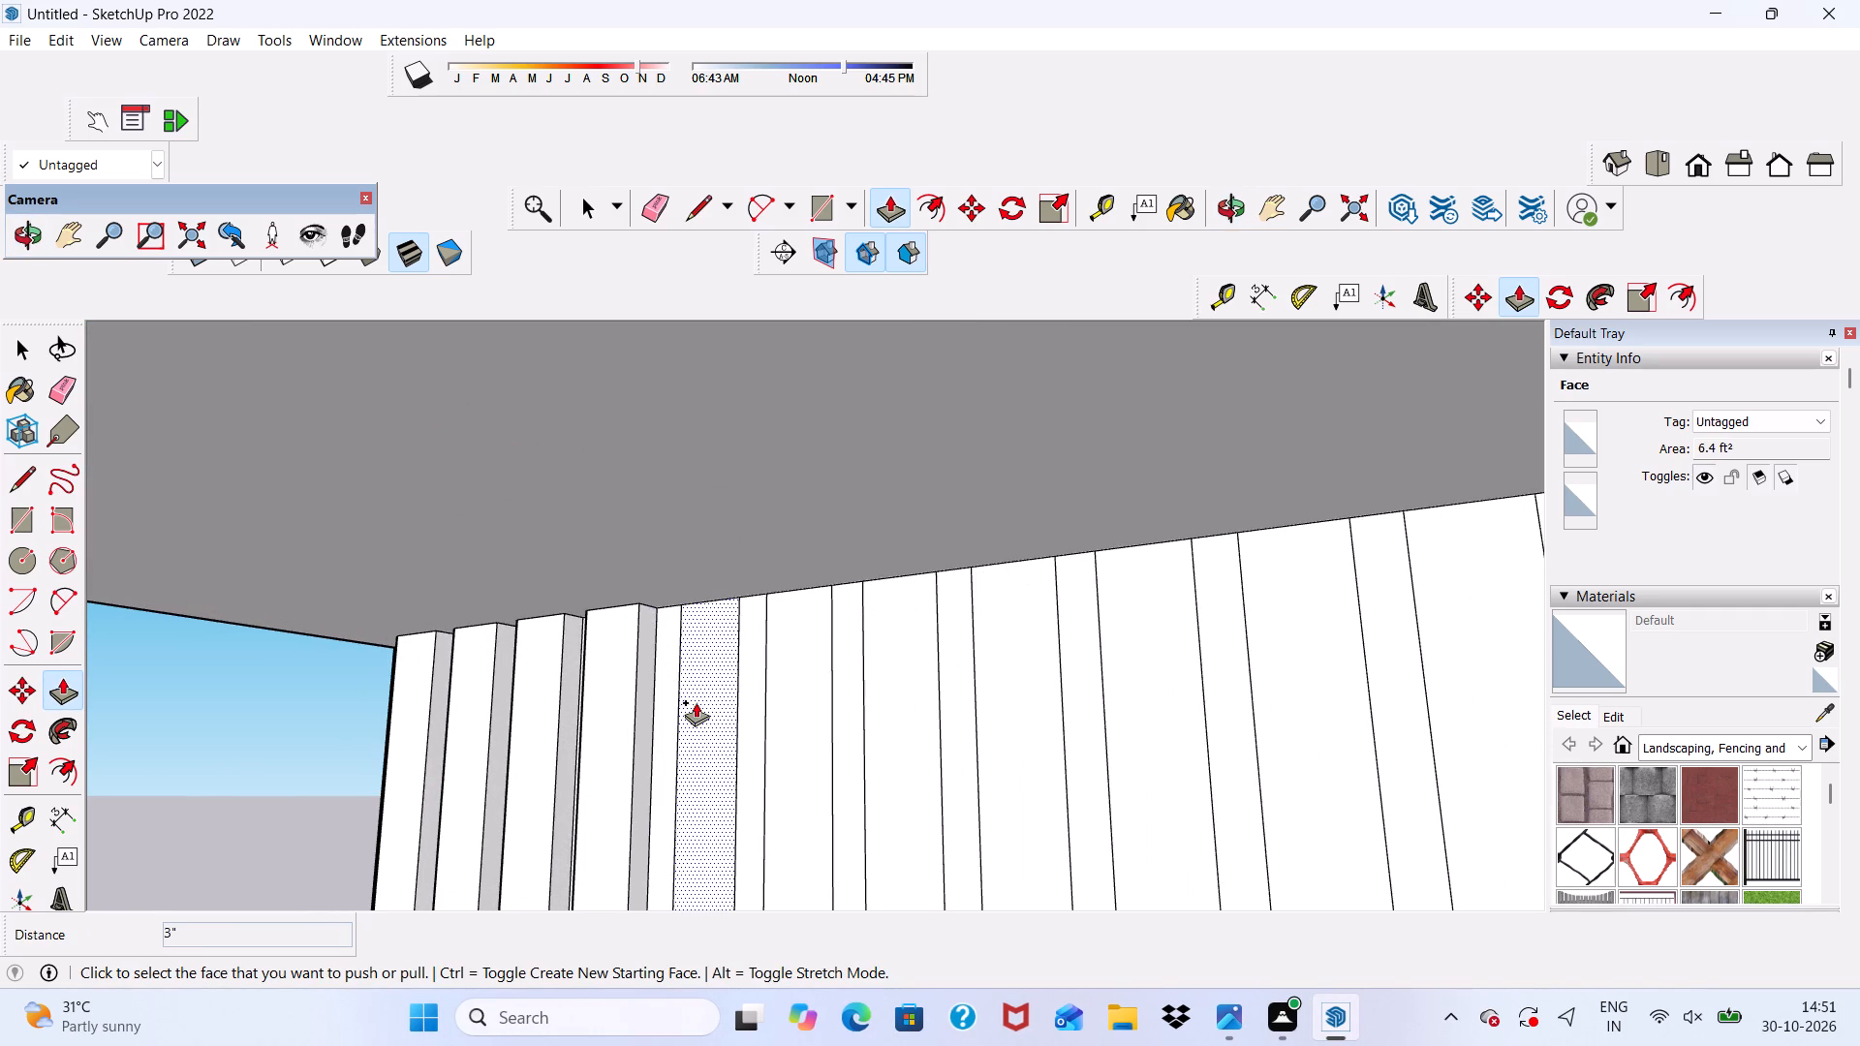
scroll(629, 633, down, 3)
middle_drag(629, 633, 729, 667)
scroll(594, 609, down, 6)
middle_drag(639, 657, 702, 682)
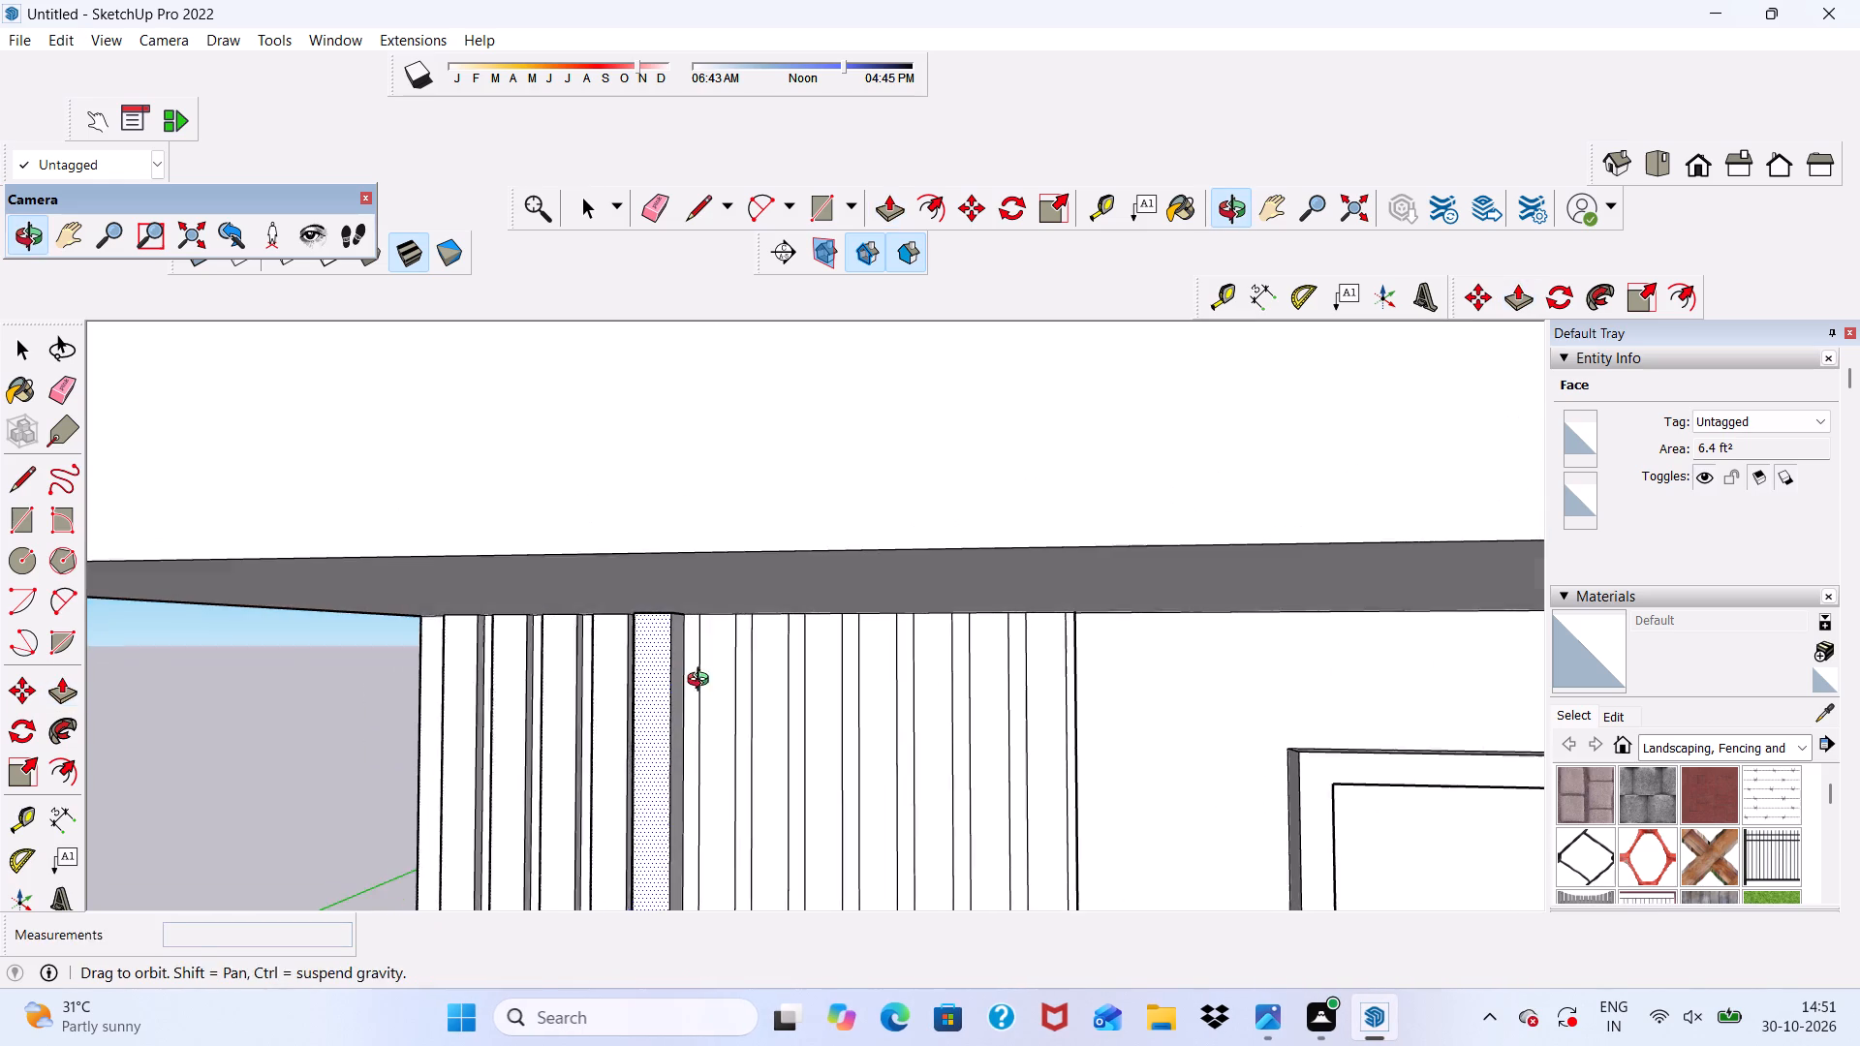
middle_drag(702, 682, 704, 681)
scroll(583, 644, up, 6)
scroll(478, 551, down, 2)
middle_drag(478, 551, 684, 475)
scroll(684, 476, down, 1)
scroll(573, 693, up, 4)
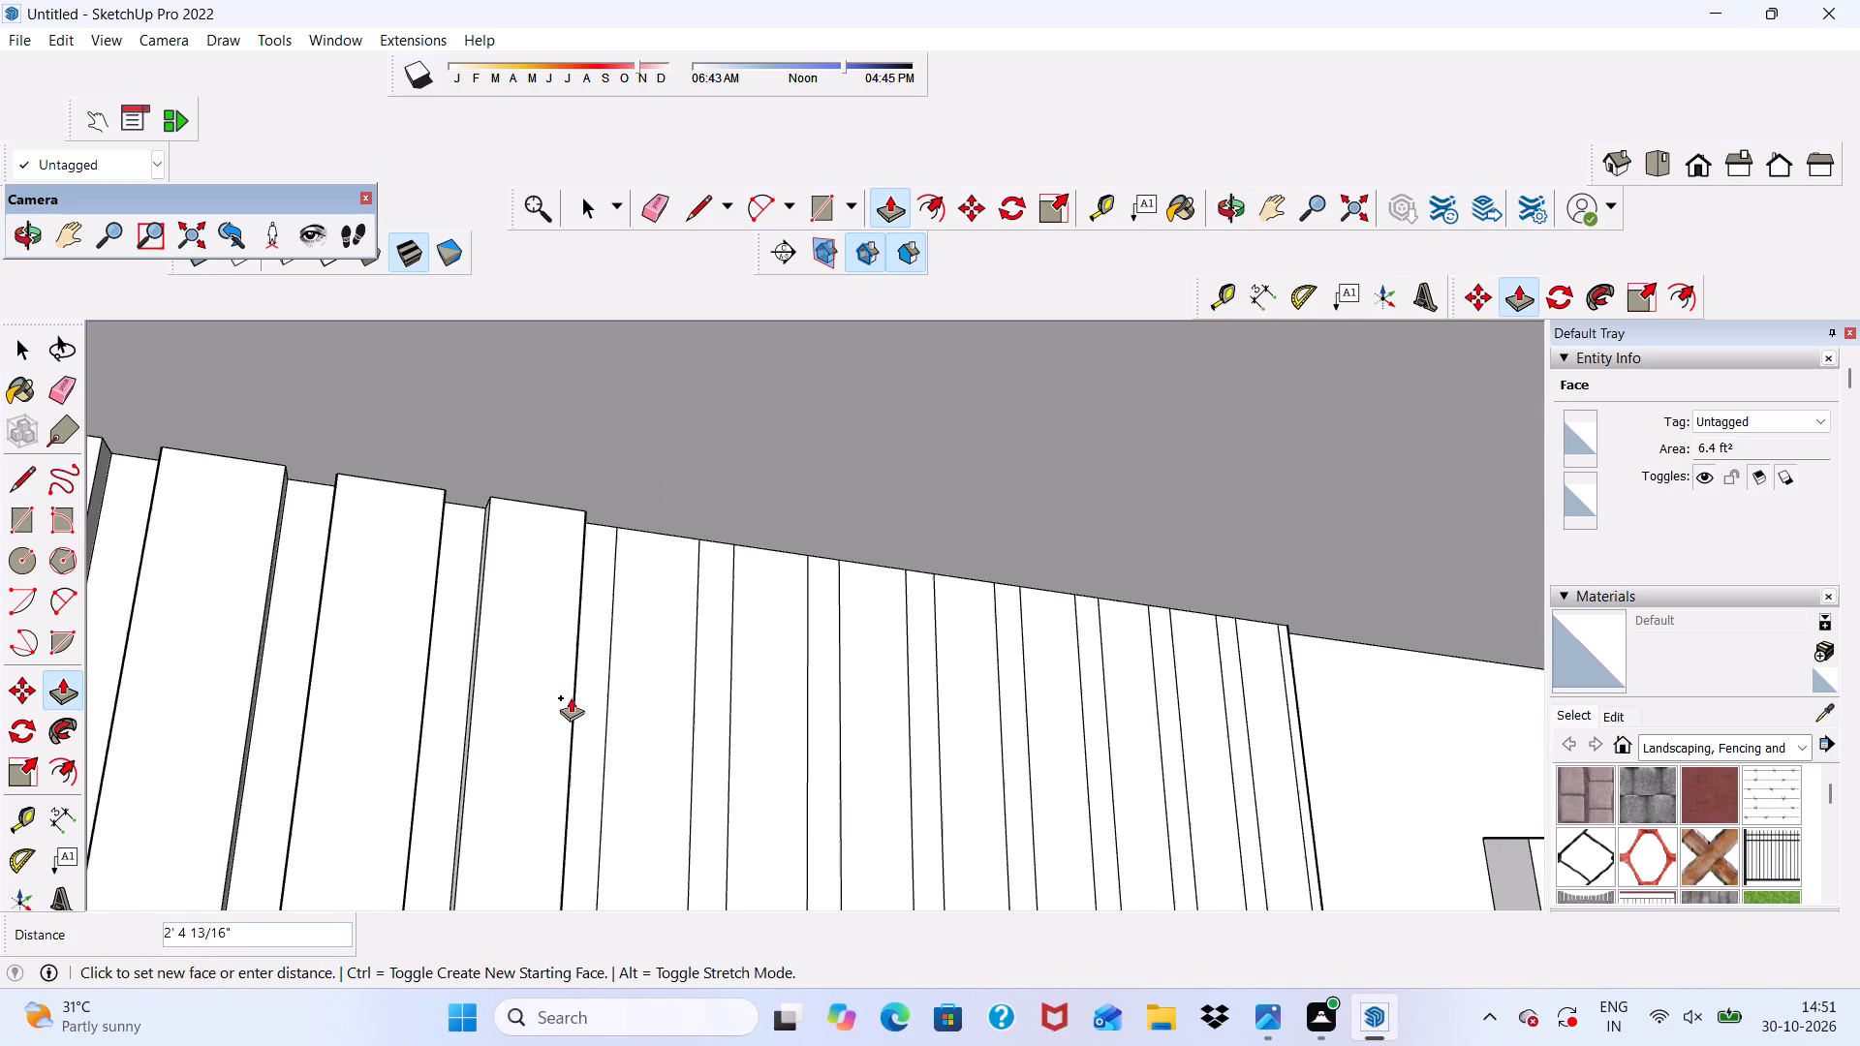
scroll(571, 697, up, 1)
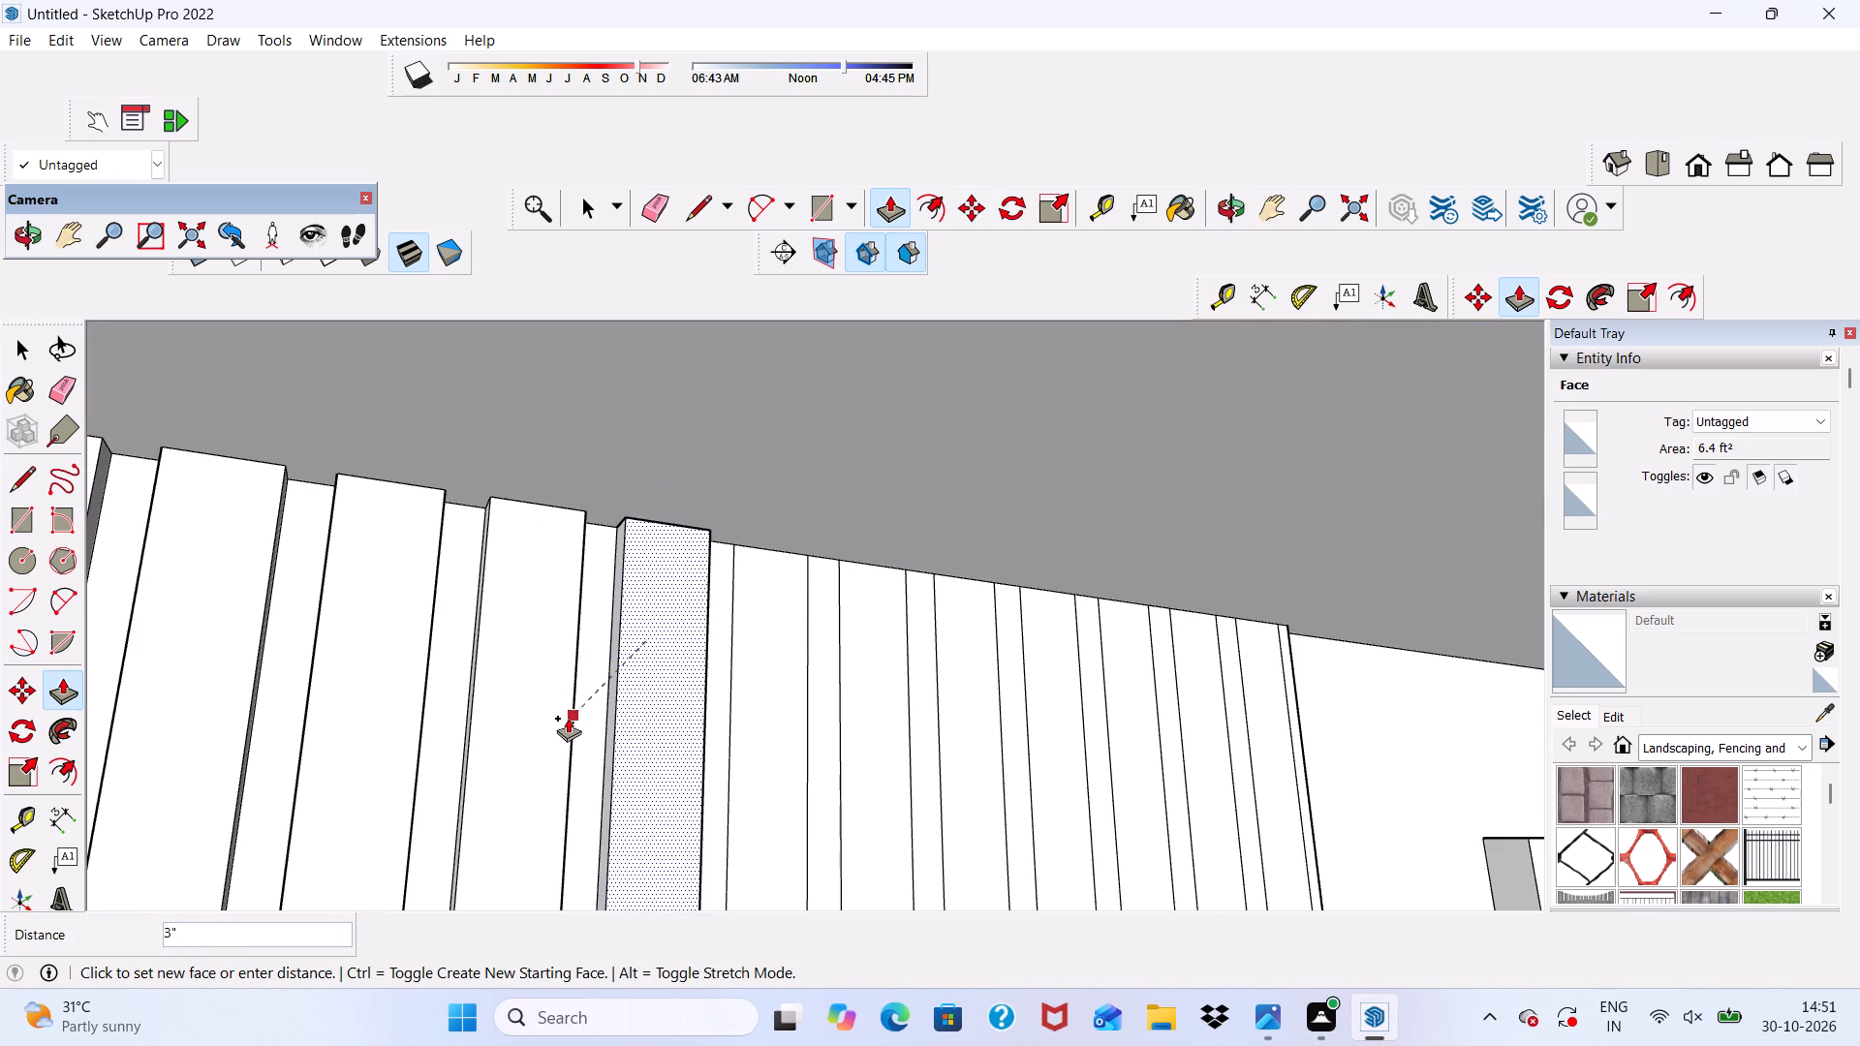
click(573, 746)
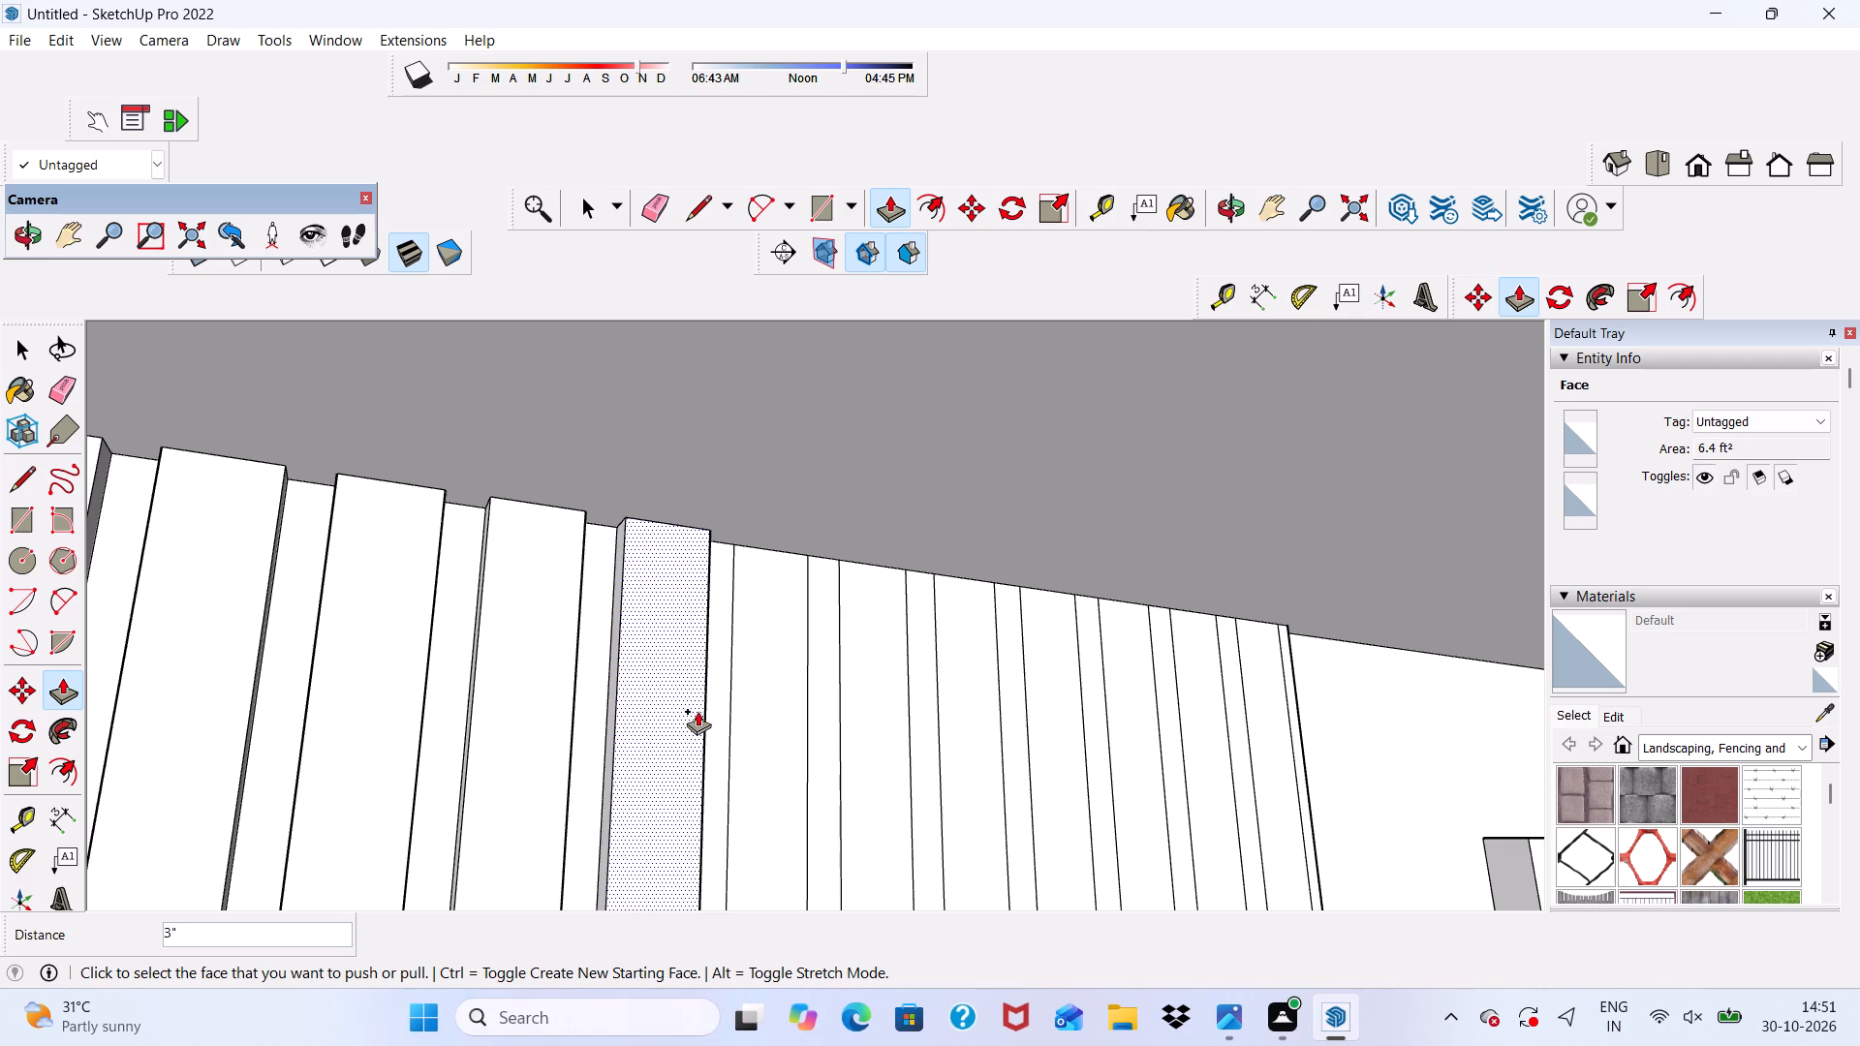
Pull the sixth wide strip of the front-wall panel outward 3", flush with the raised strip beside it.
scroll(747, 720, up, 5)
click(747, 720)
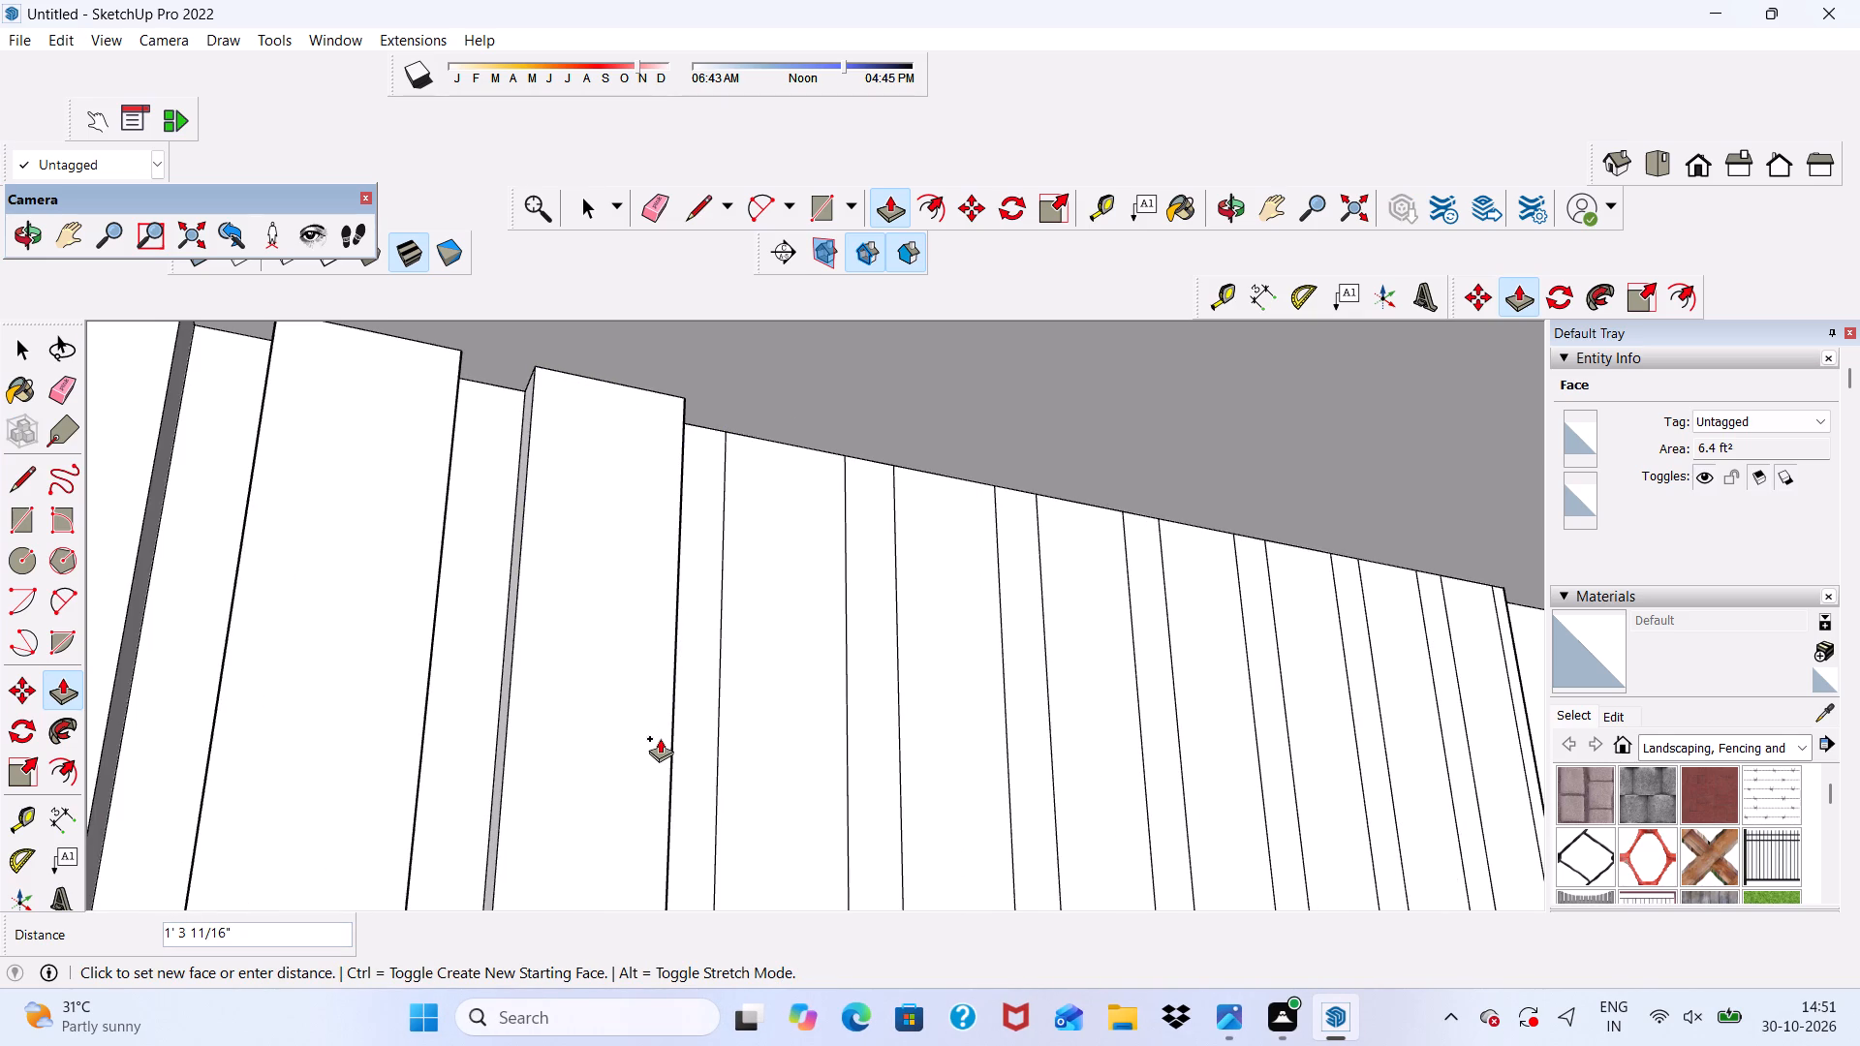
scroll(715, 717, up, 4)
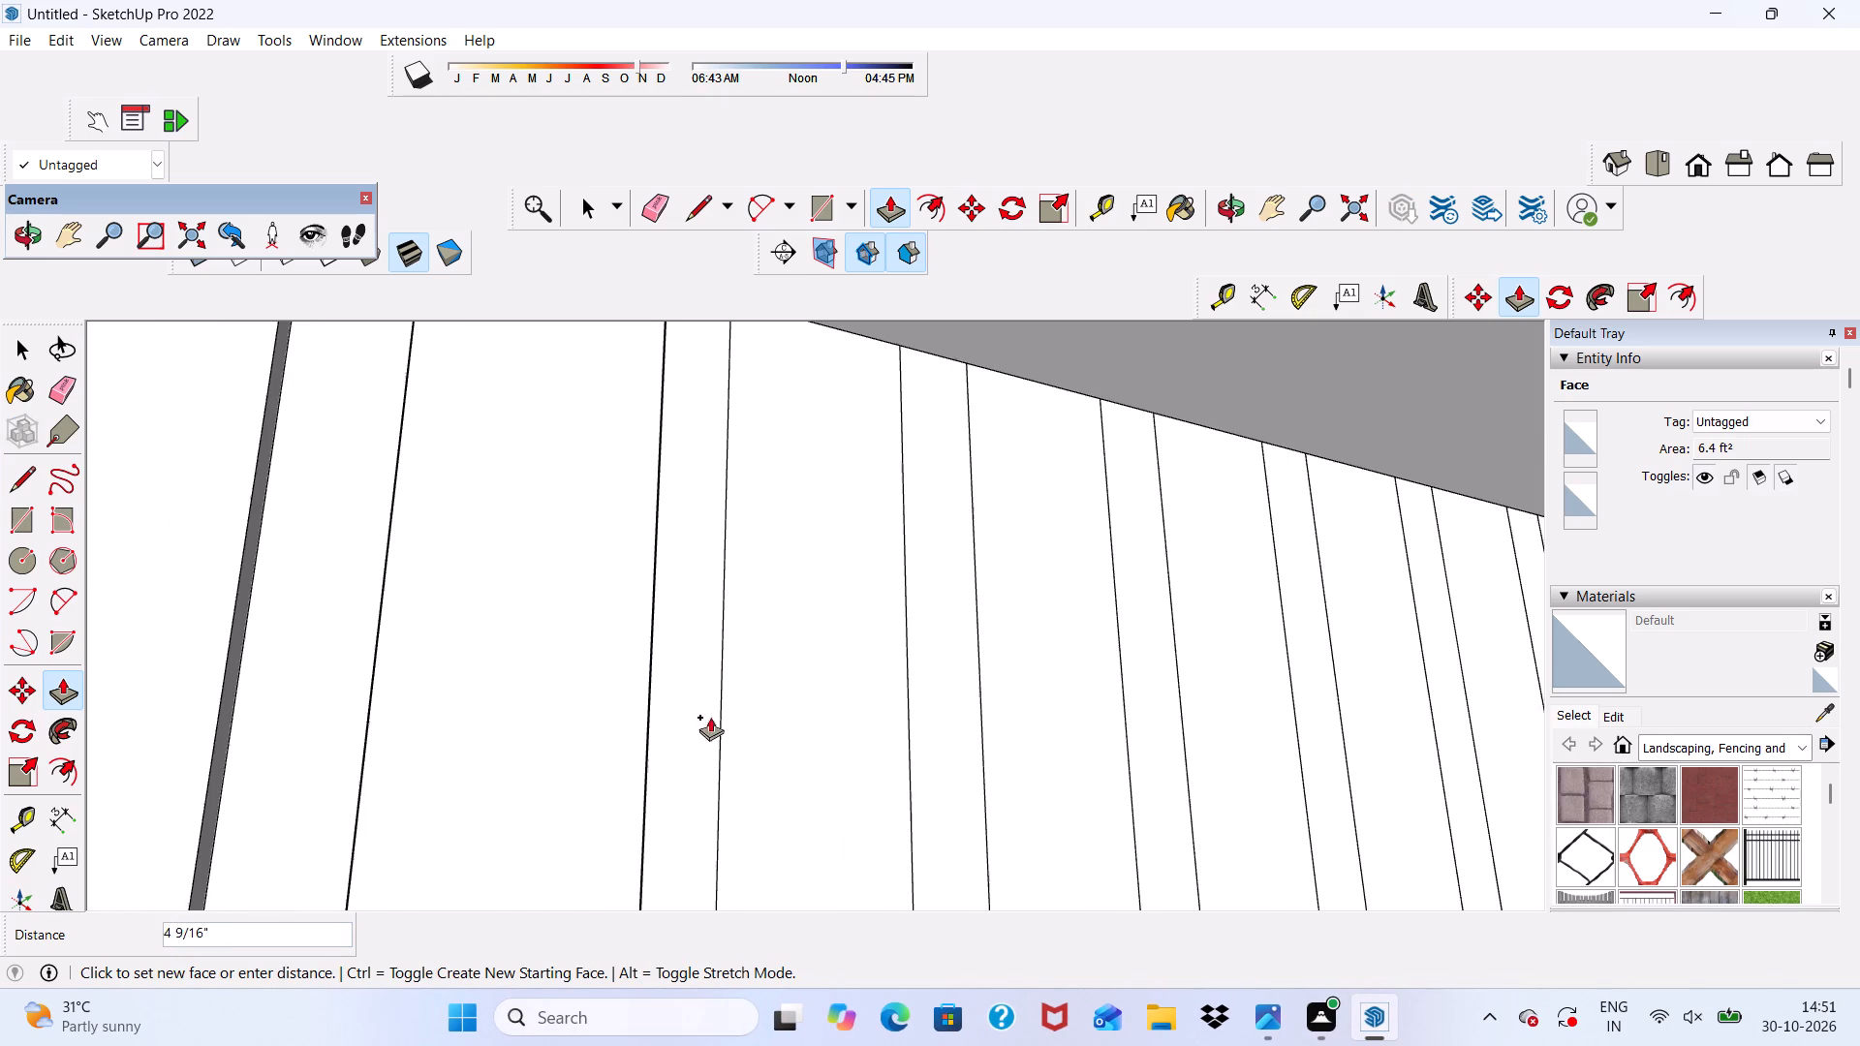
scroll(703, 809, down, 6)
scroll(714, 575, down, 4)
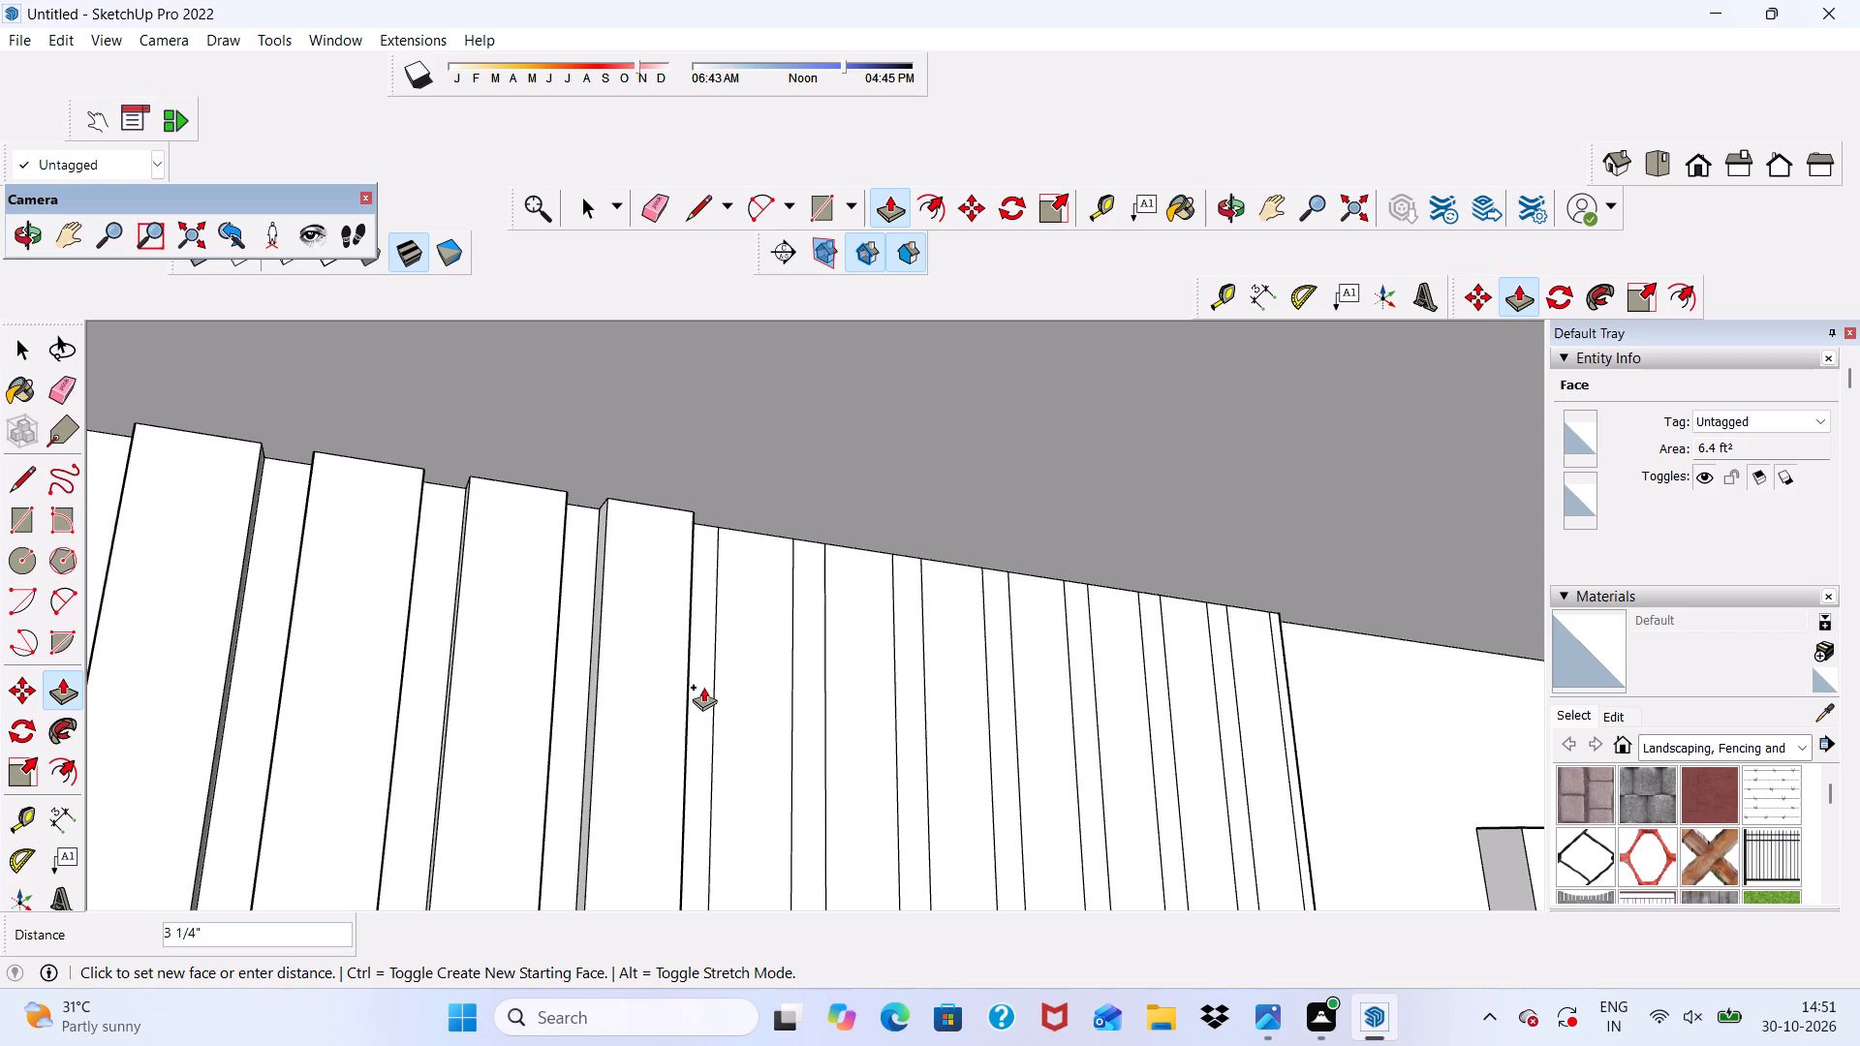
scroll(686, 716, up, 3)
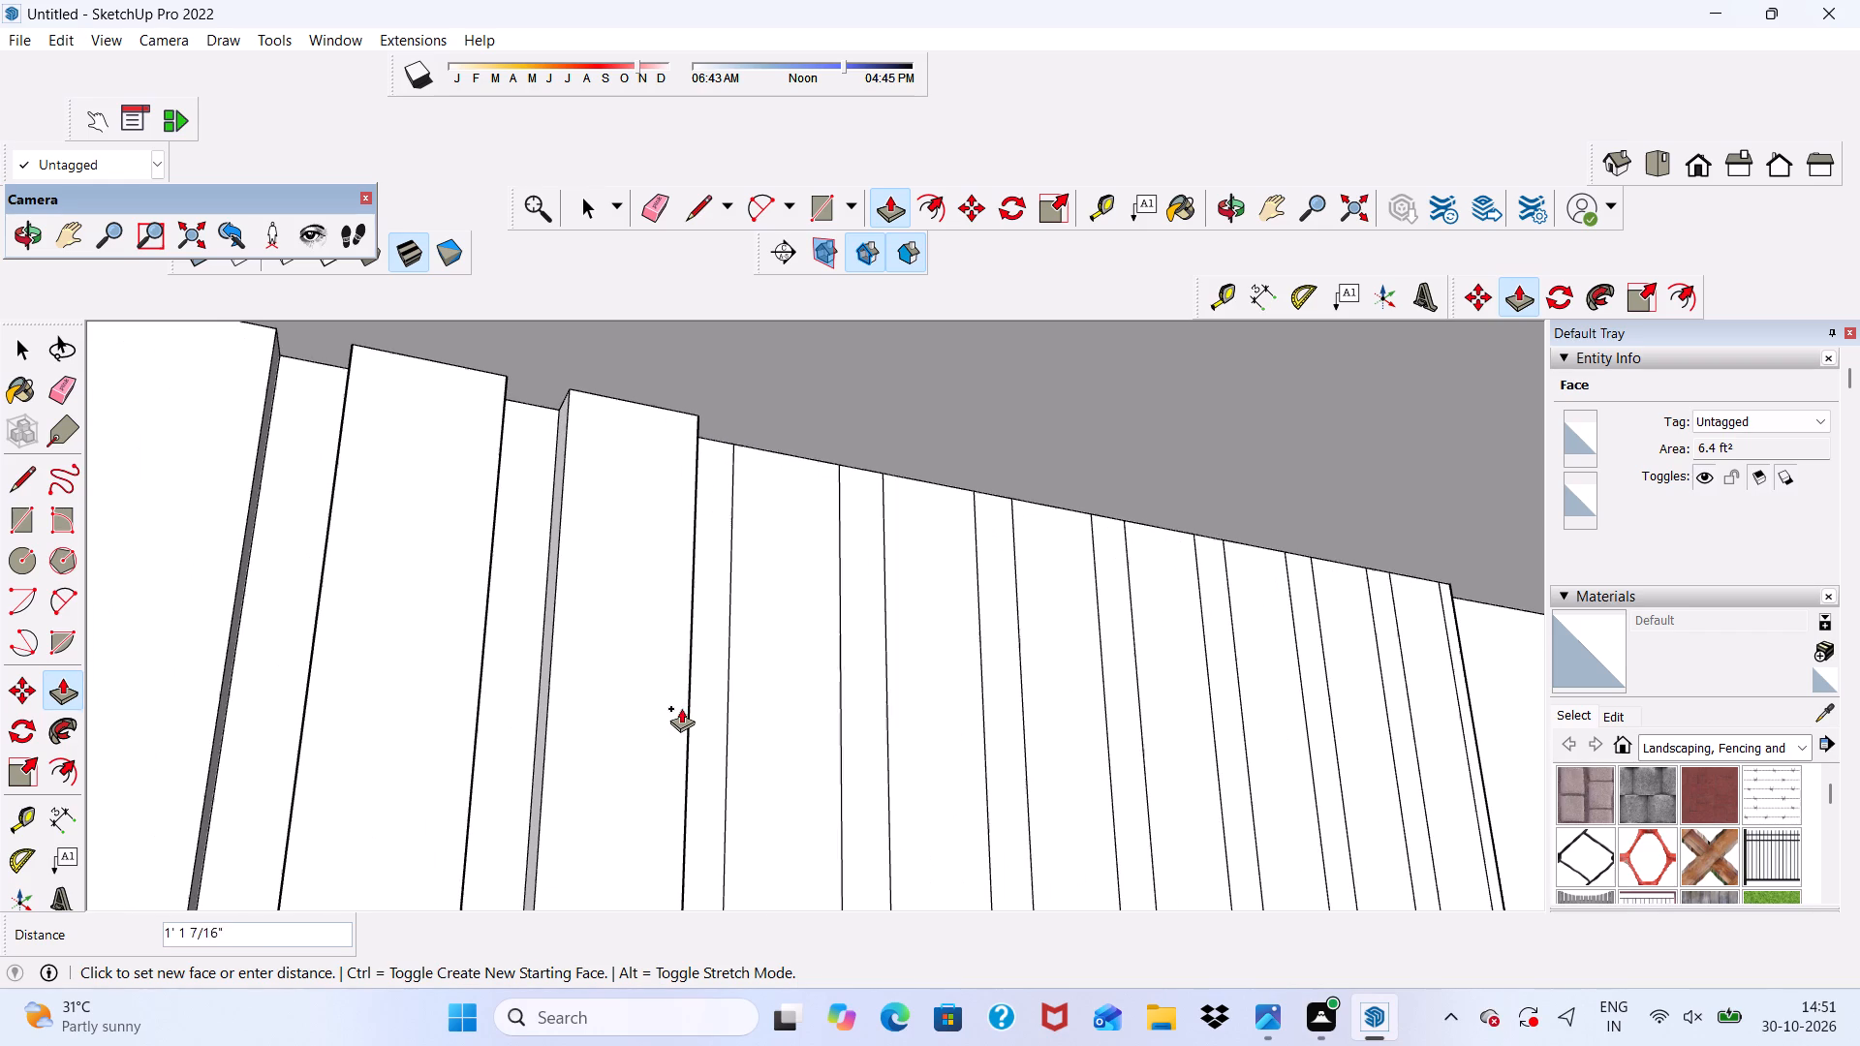
scroll(681, 708, up, 1)
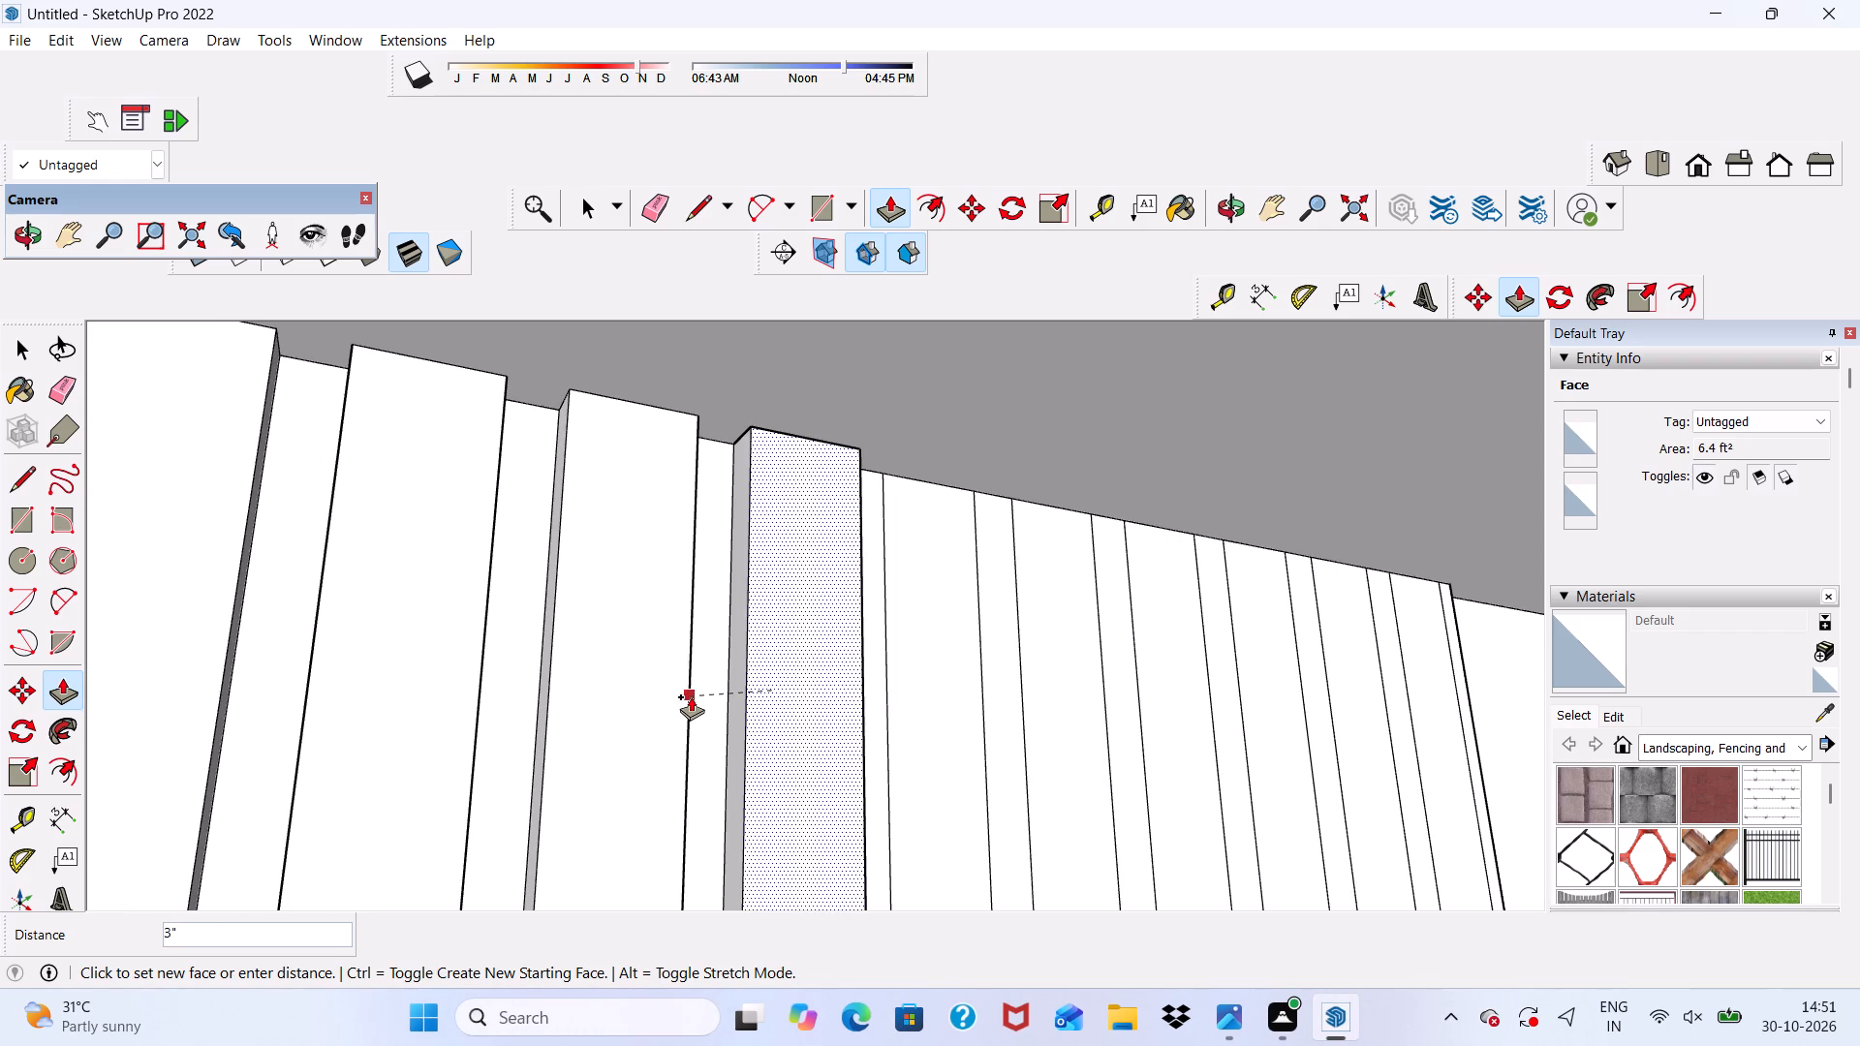
click(691, 696)
Pull the seventh wide strip outward 3", matching the face of the neighbouring raised strip.
scroll(553, 570, down, 13)
middle_drag(747, 587, 556, 644)
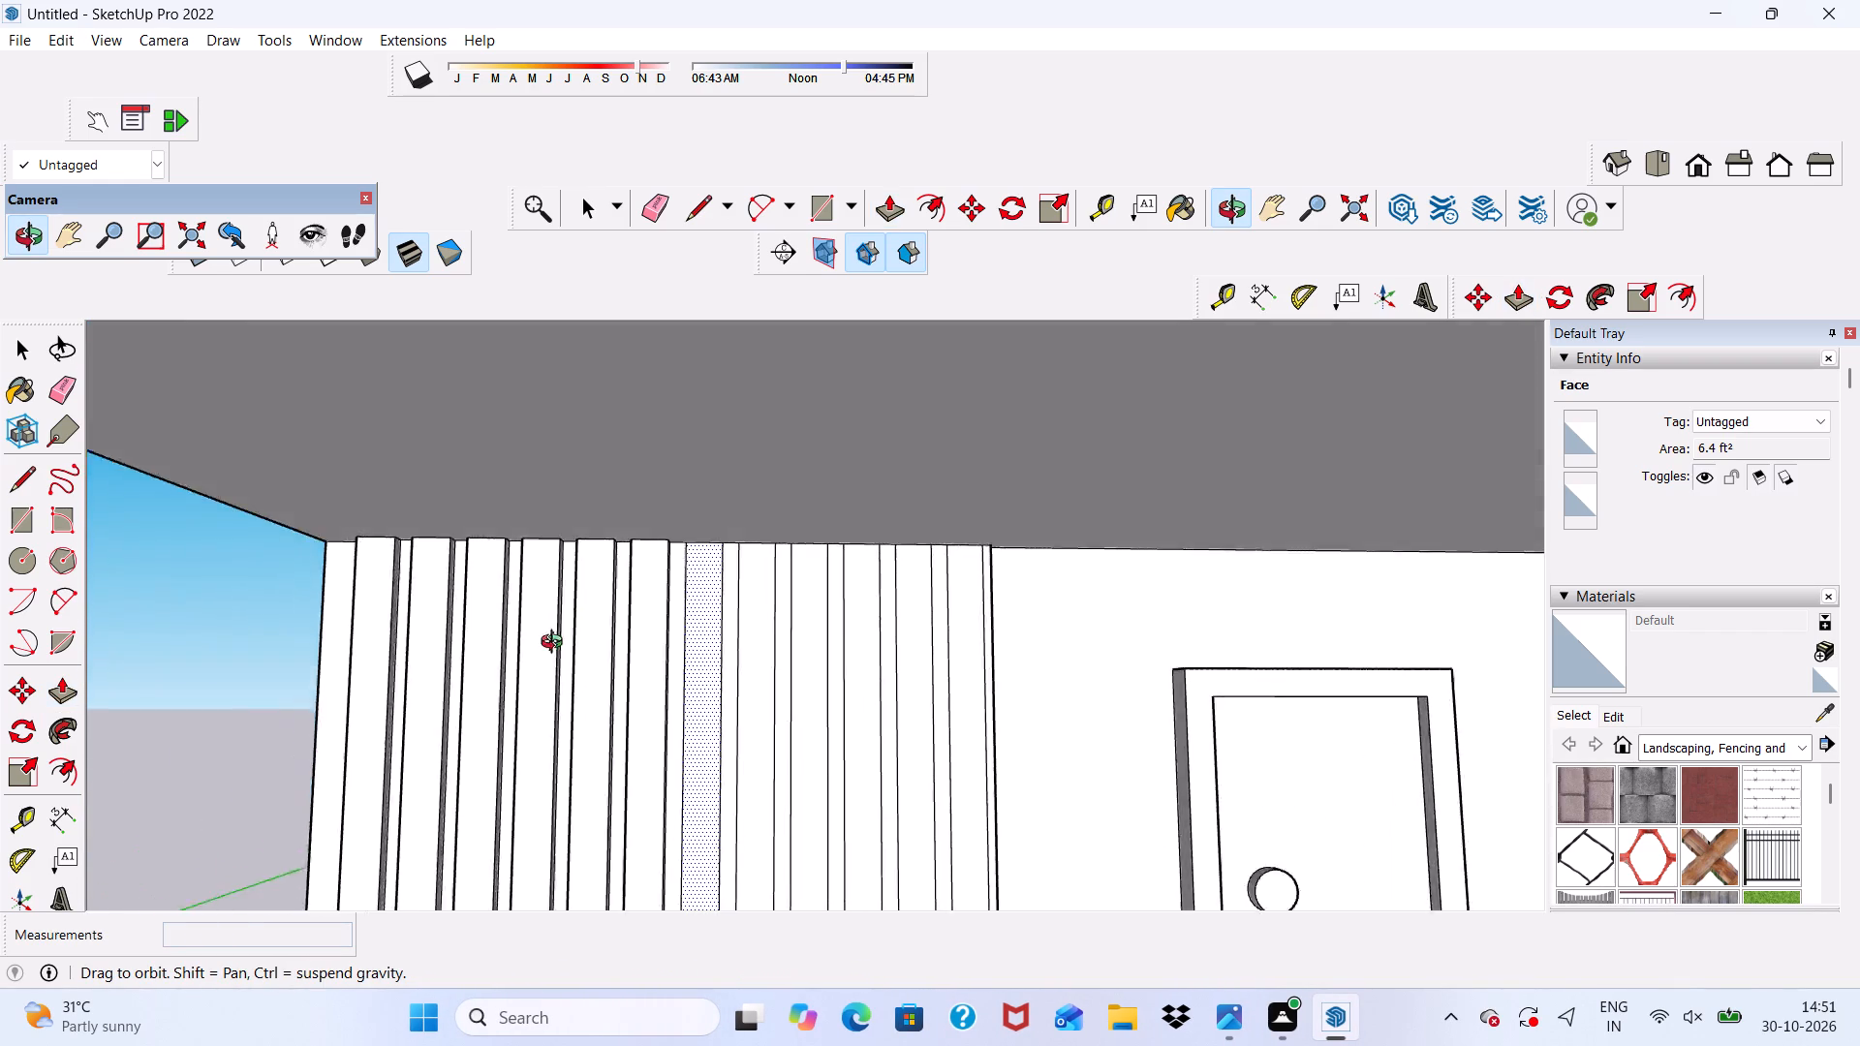
middle_drag(556, 644, 388, 678)
scroll(705, 604, up, 6)
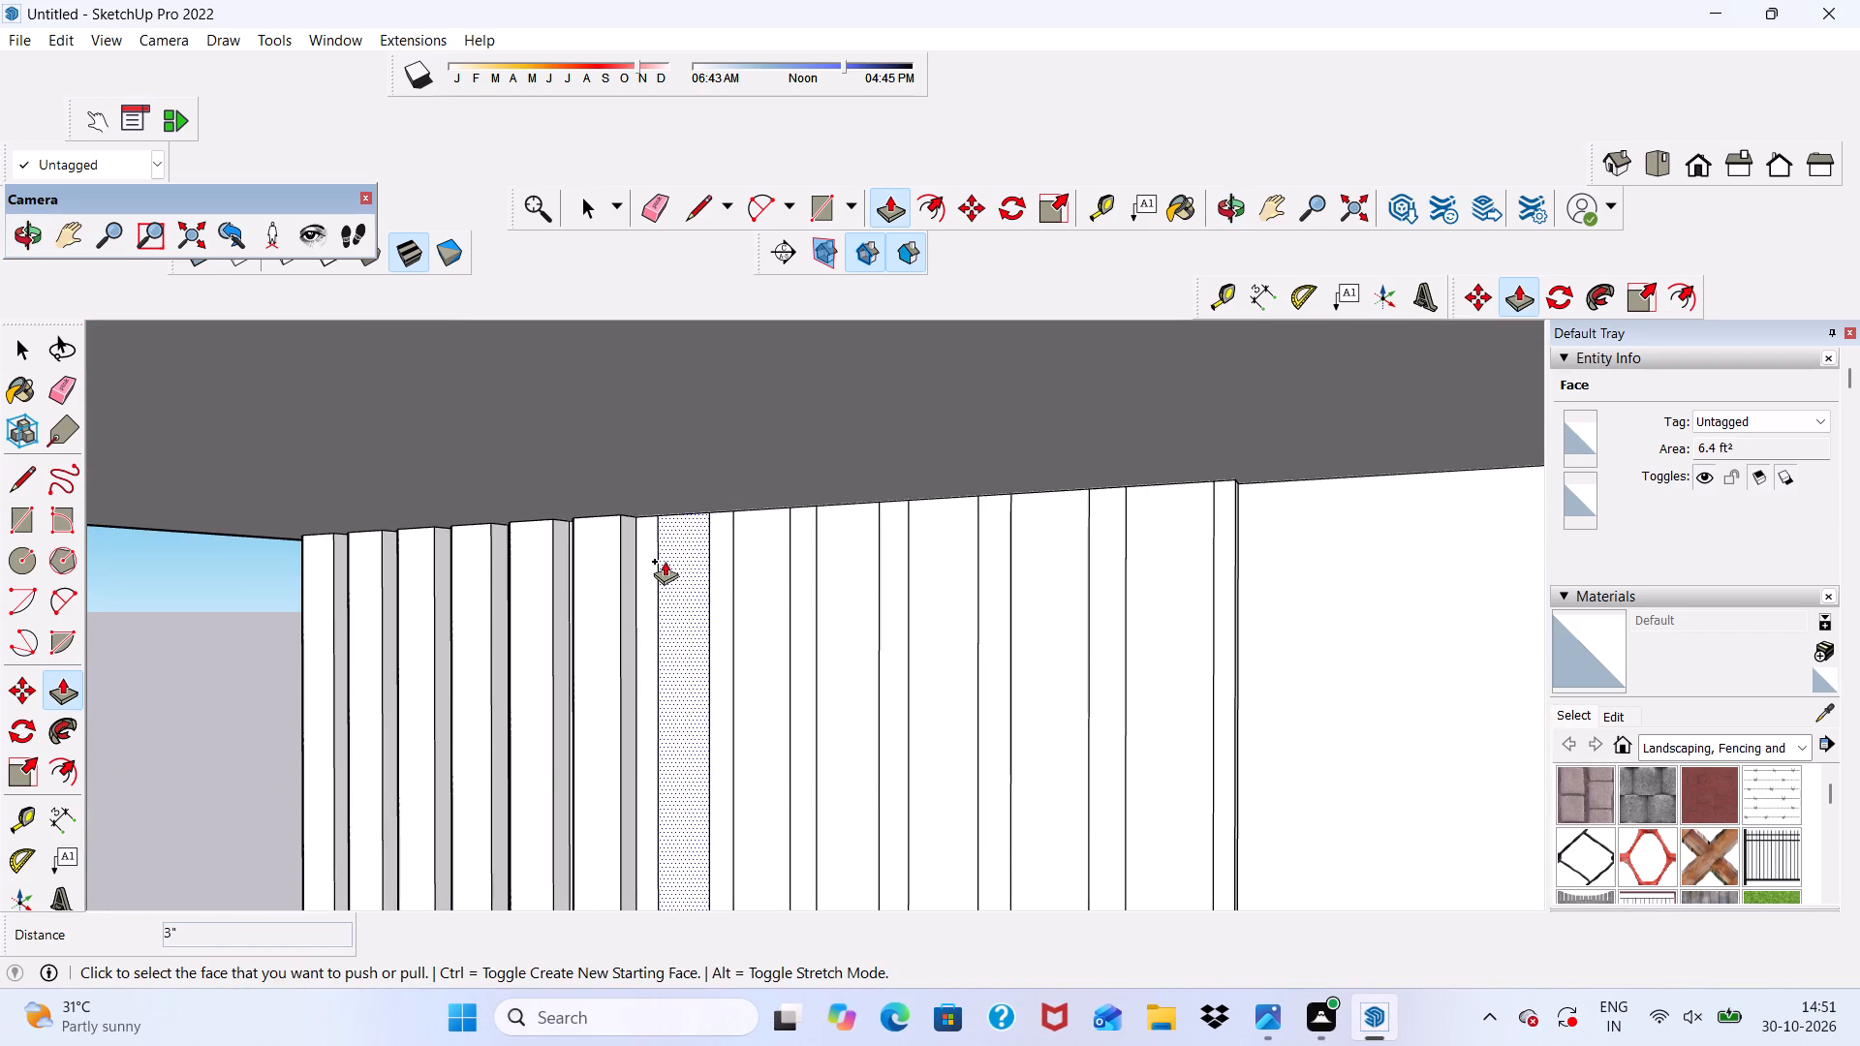
click(665, 561)
scroll(605, 521, down, 2)
middle_drag(605, 521, 861, 556)
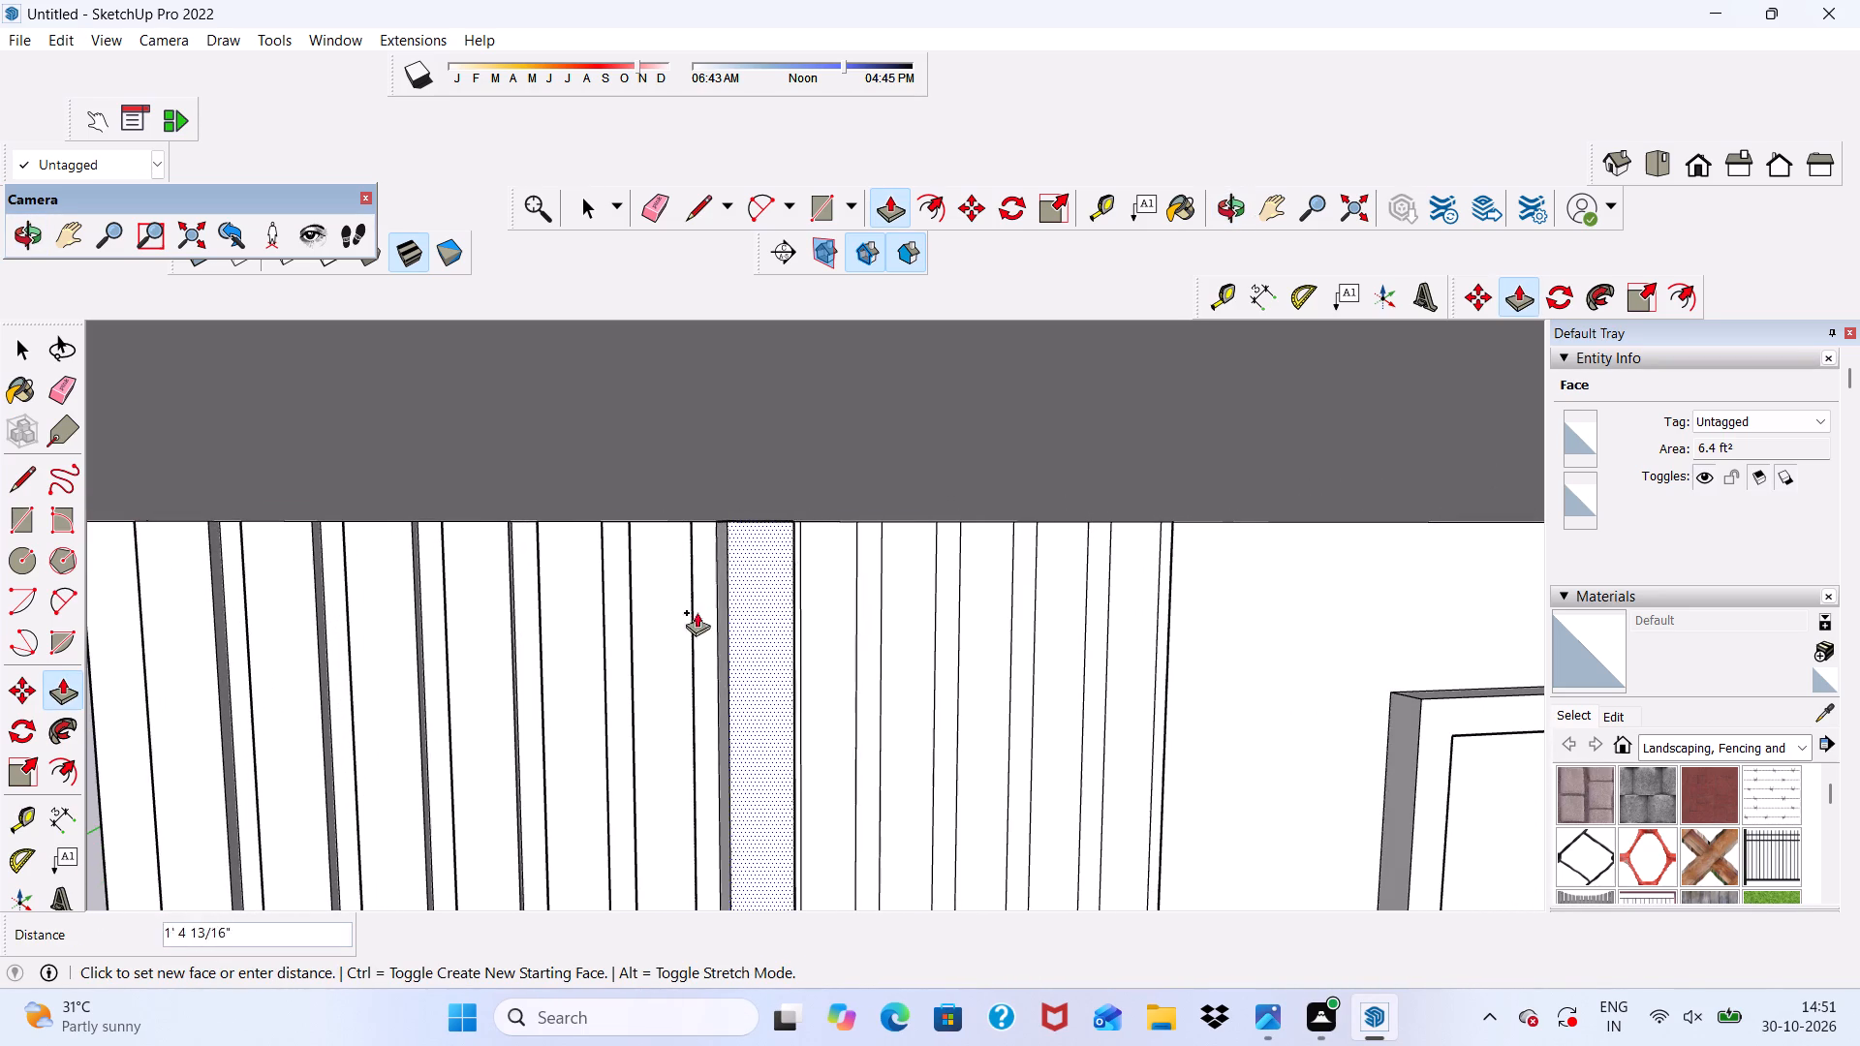
click(691, 631)
Pull the eighth, ninth and tenth wide strips outward 3" each, flush with the raised strips beside them.
click(826, 625)
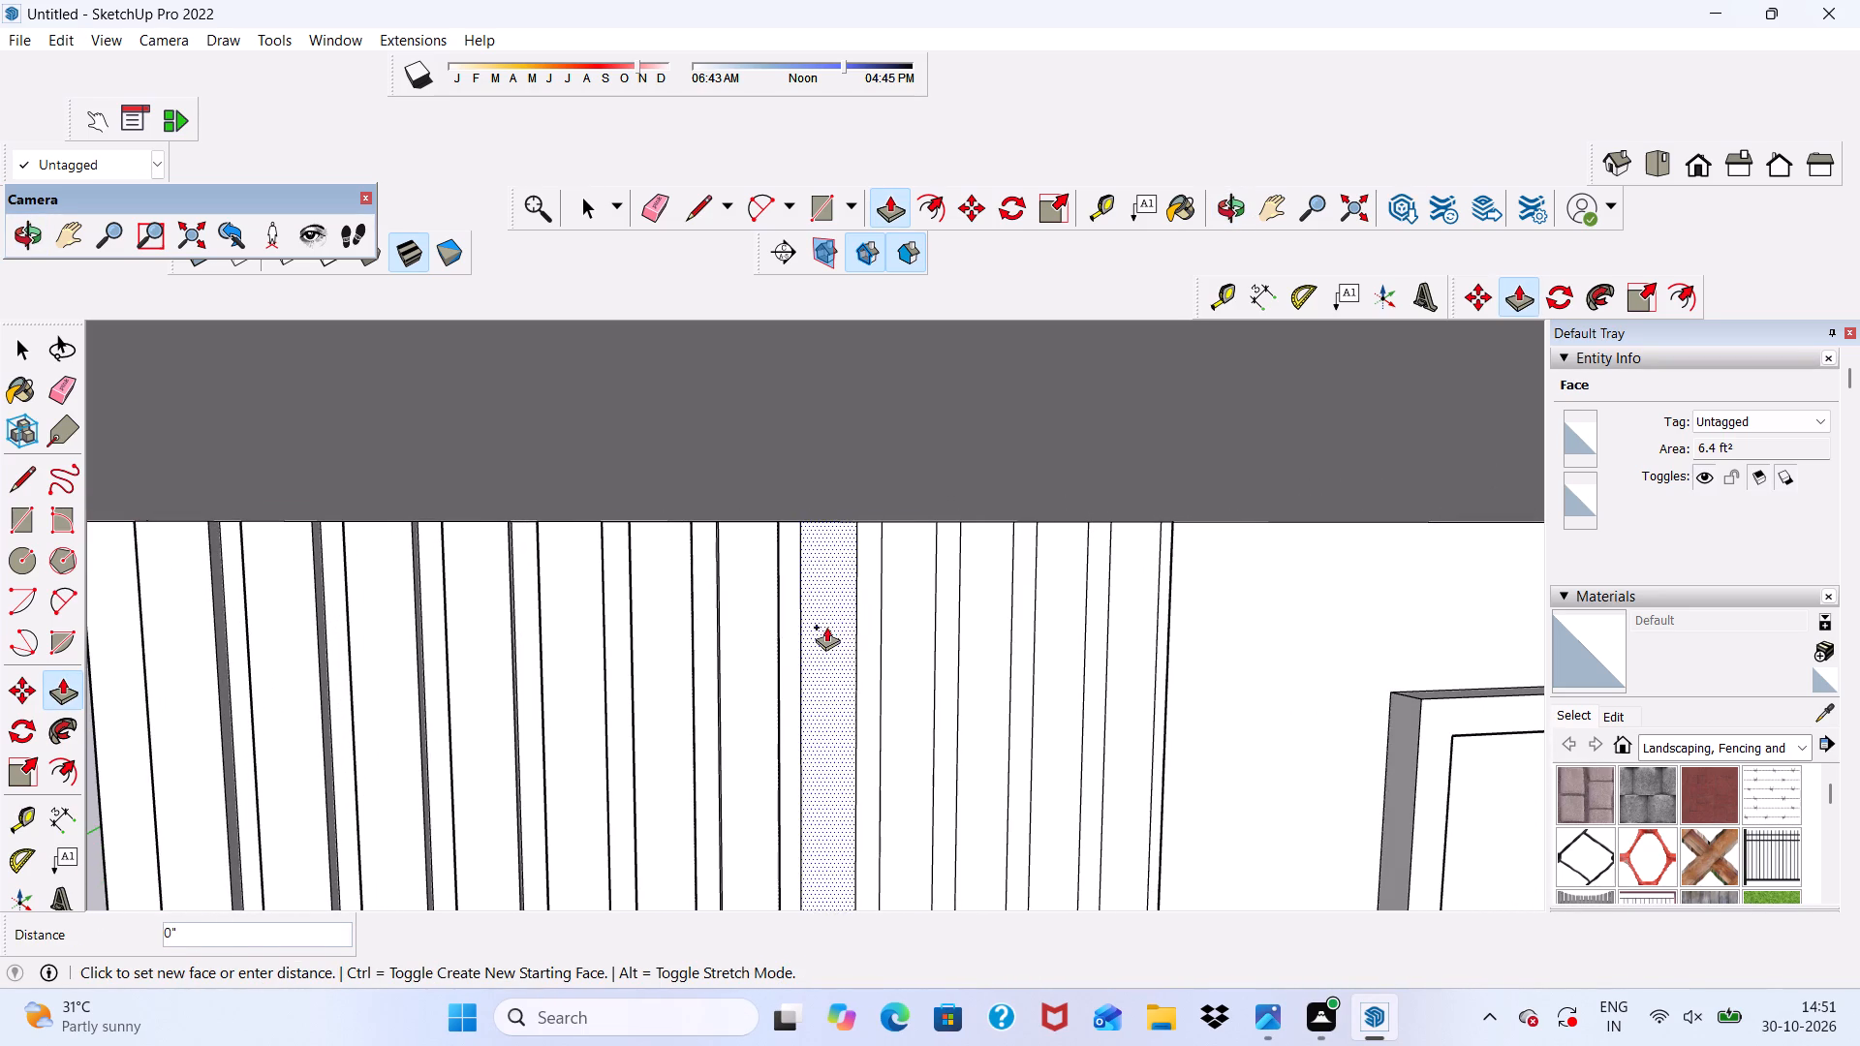
click(777, 680)
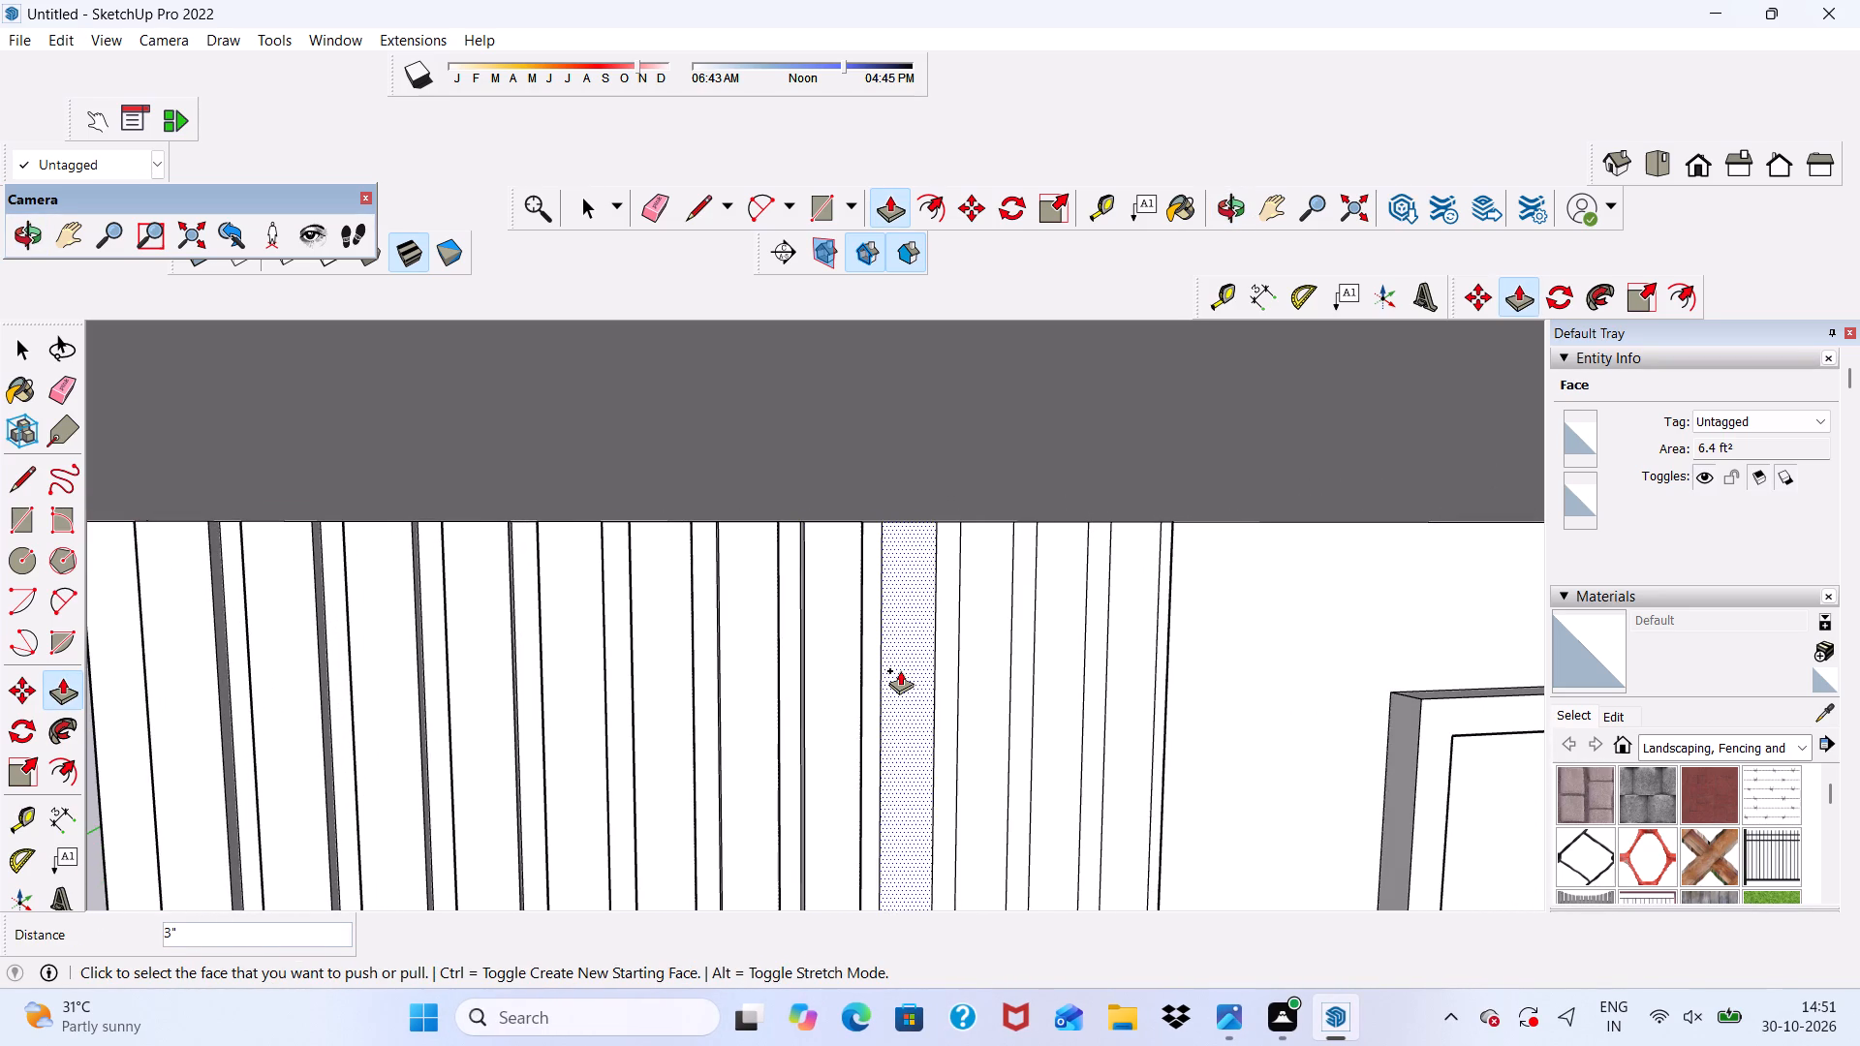
click(900, 670)
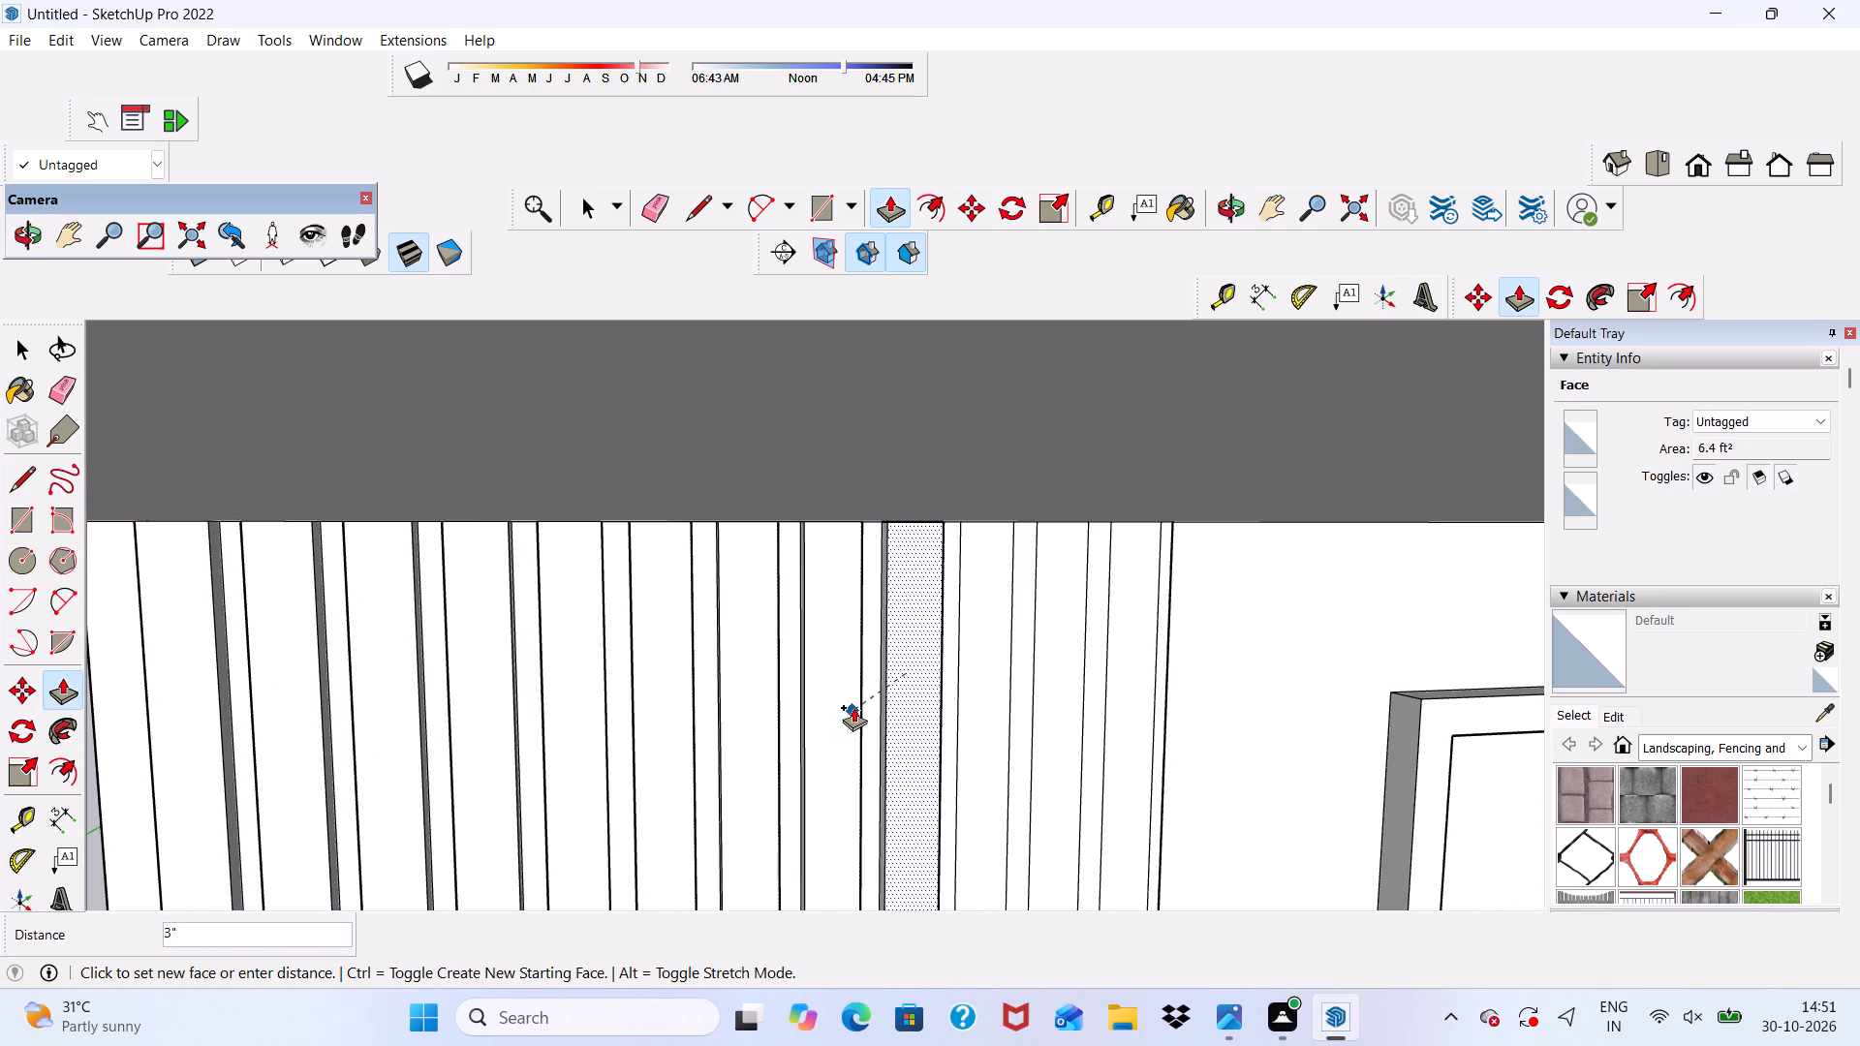
click(857, 696)
click(974, 692)
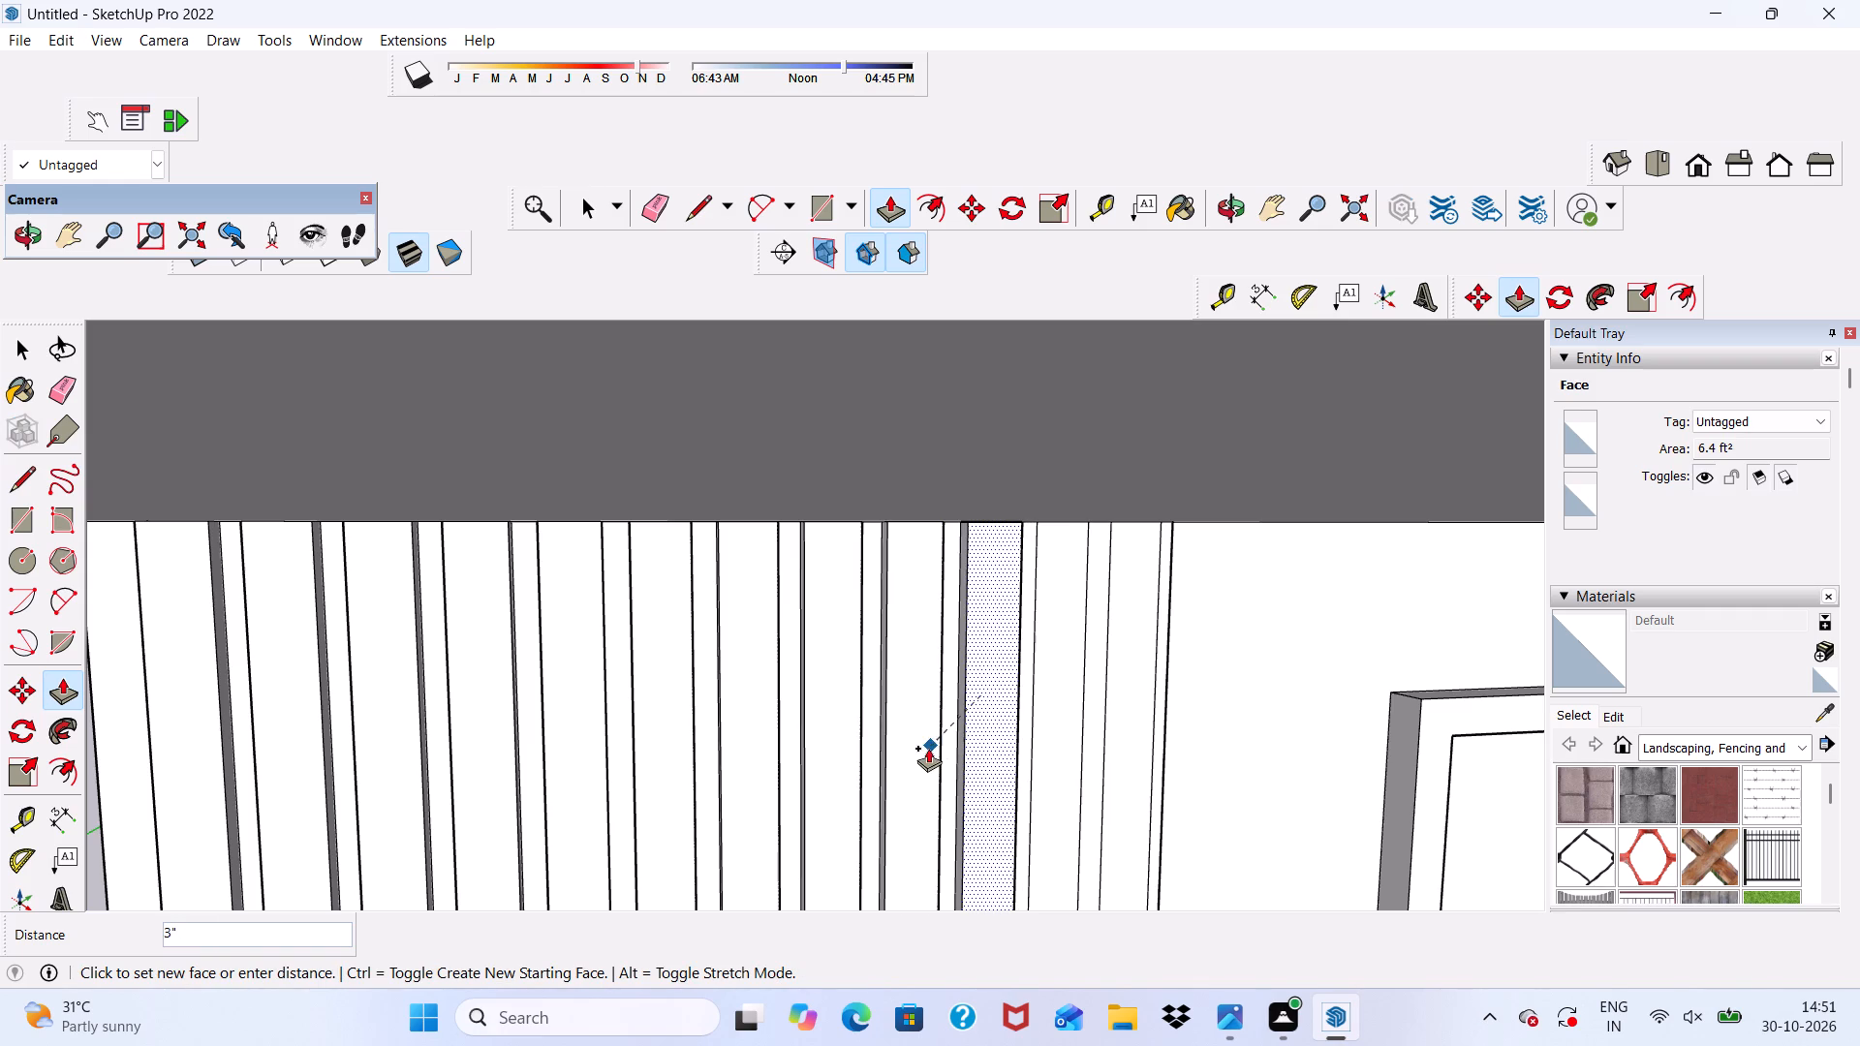
click(937, 705)
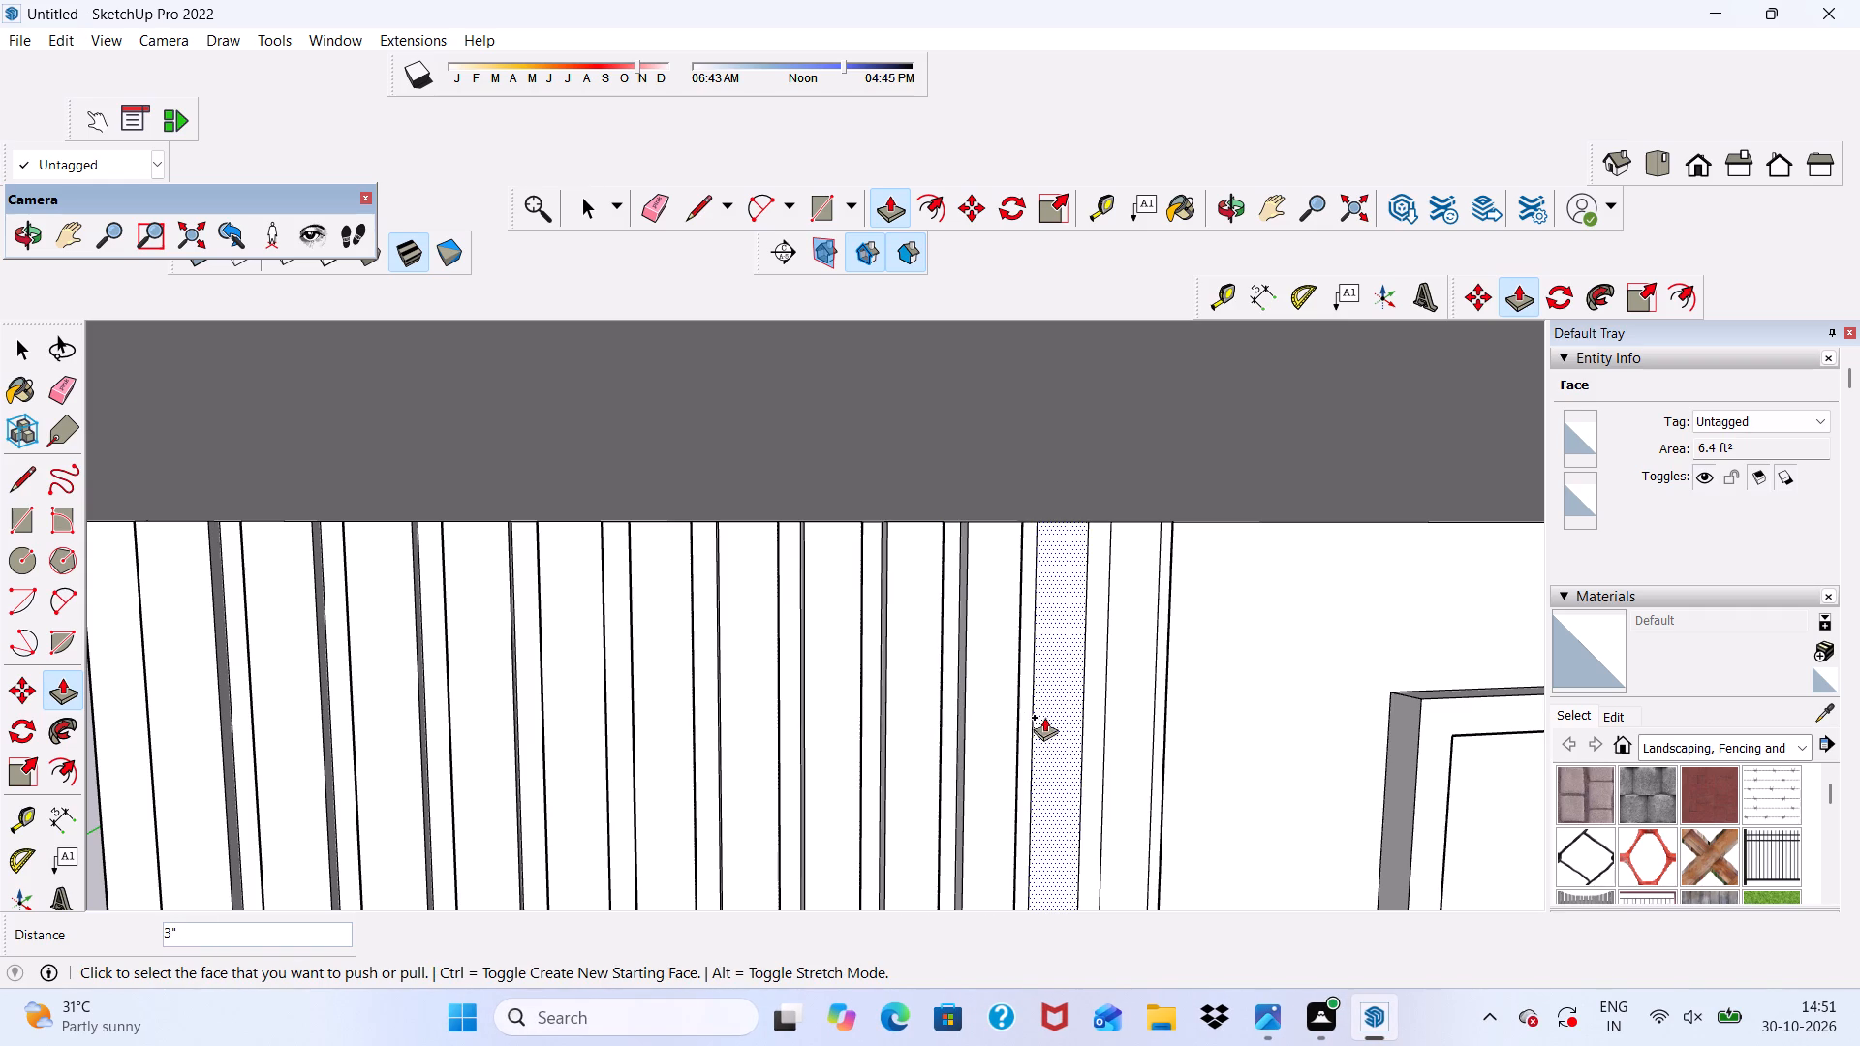
Pull the last two wide strips, nearest the entrance door, outward 3" each to match the raised ones.
click(1047, 718)
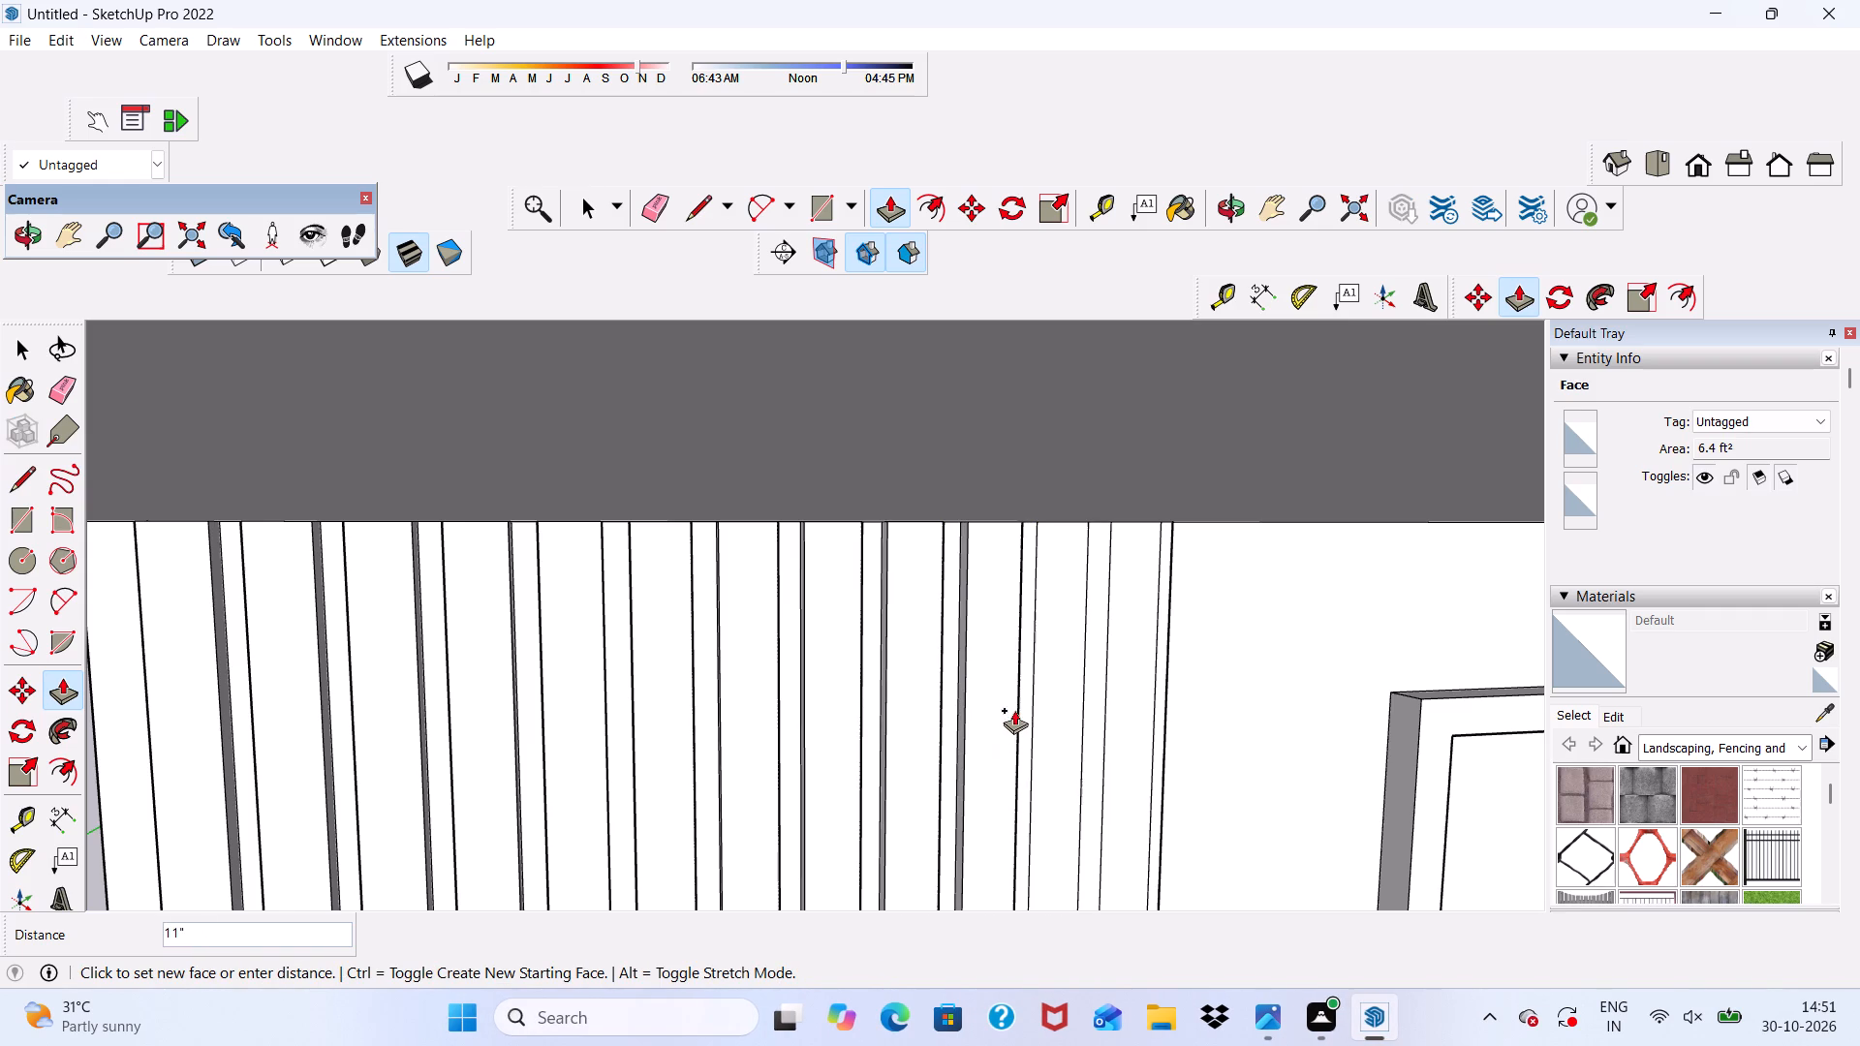
scroll(1022, 717, up, 1)
click(1022, 734)
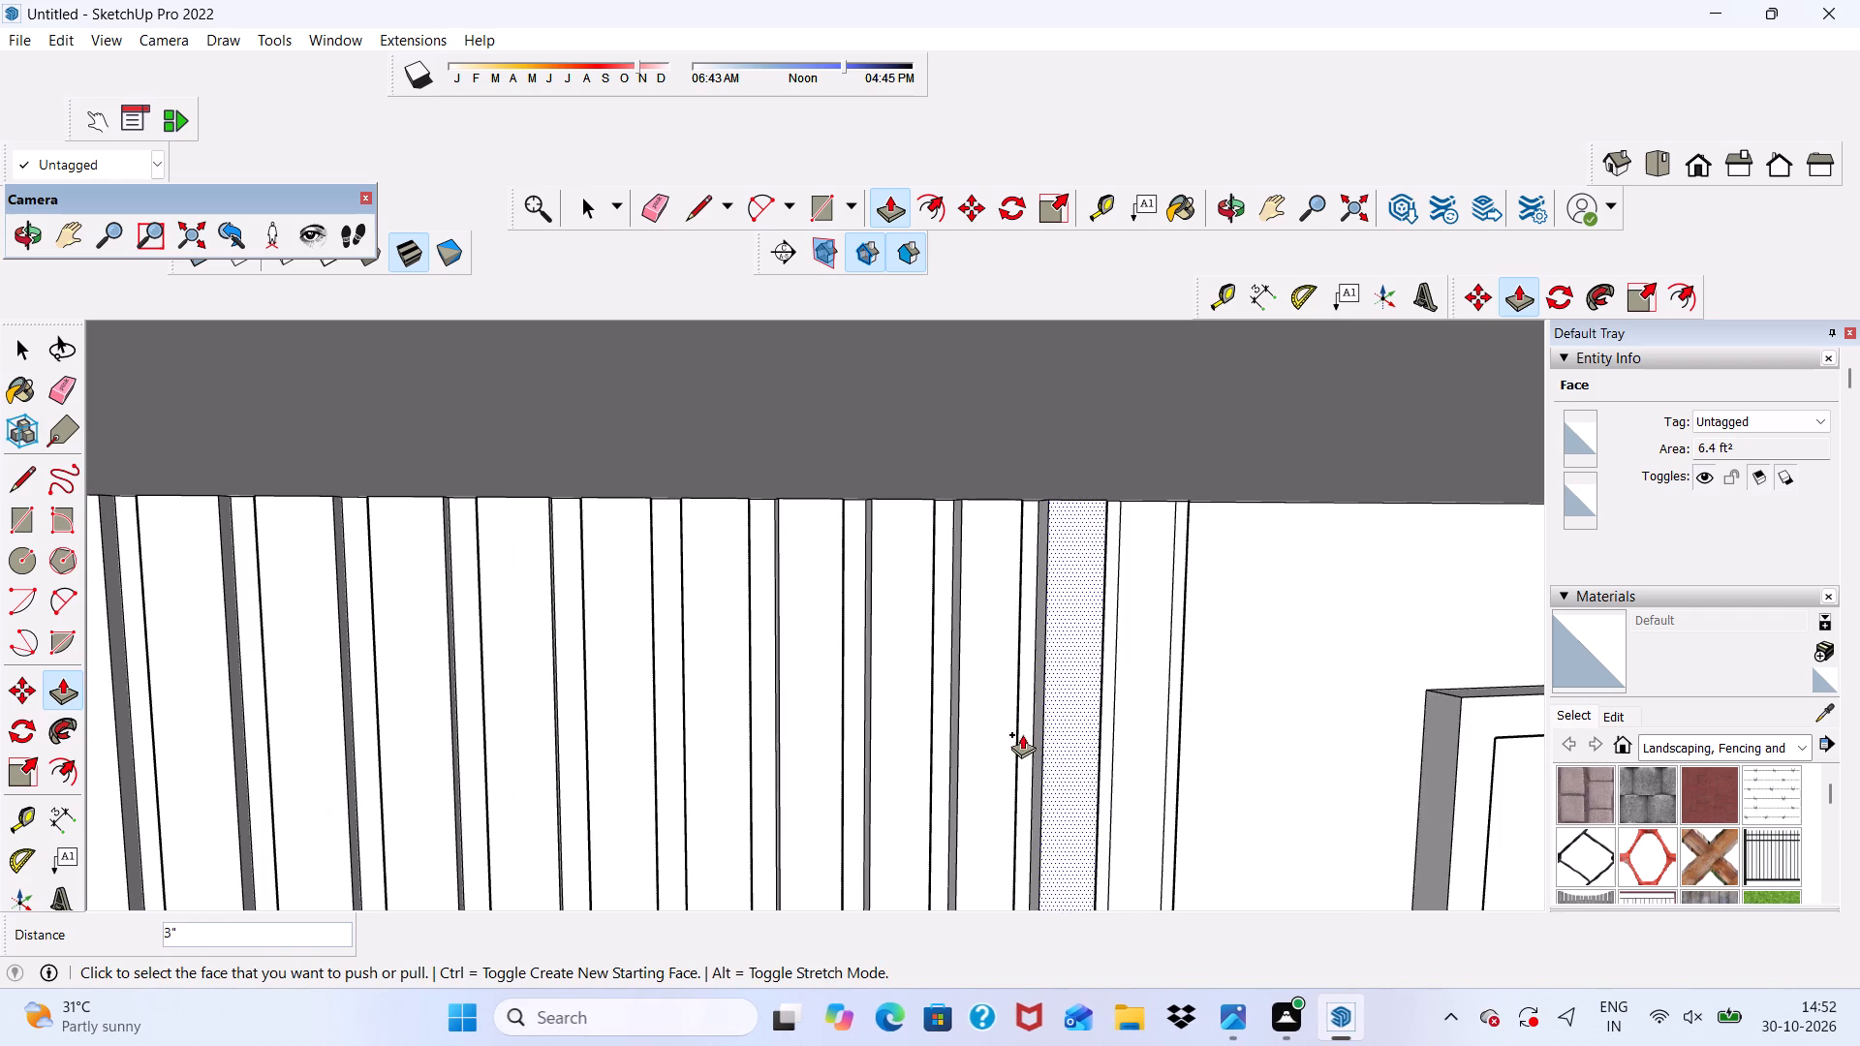
scroll(1035, 725, up, 4)
scroll(1024, 709, down, 1)
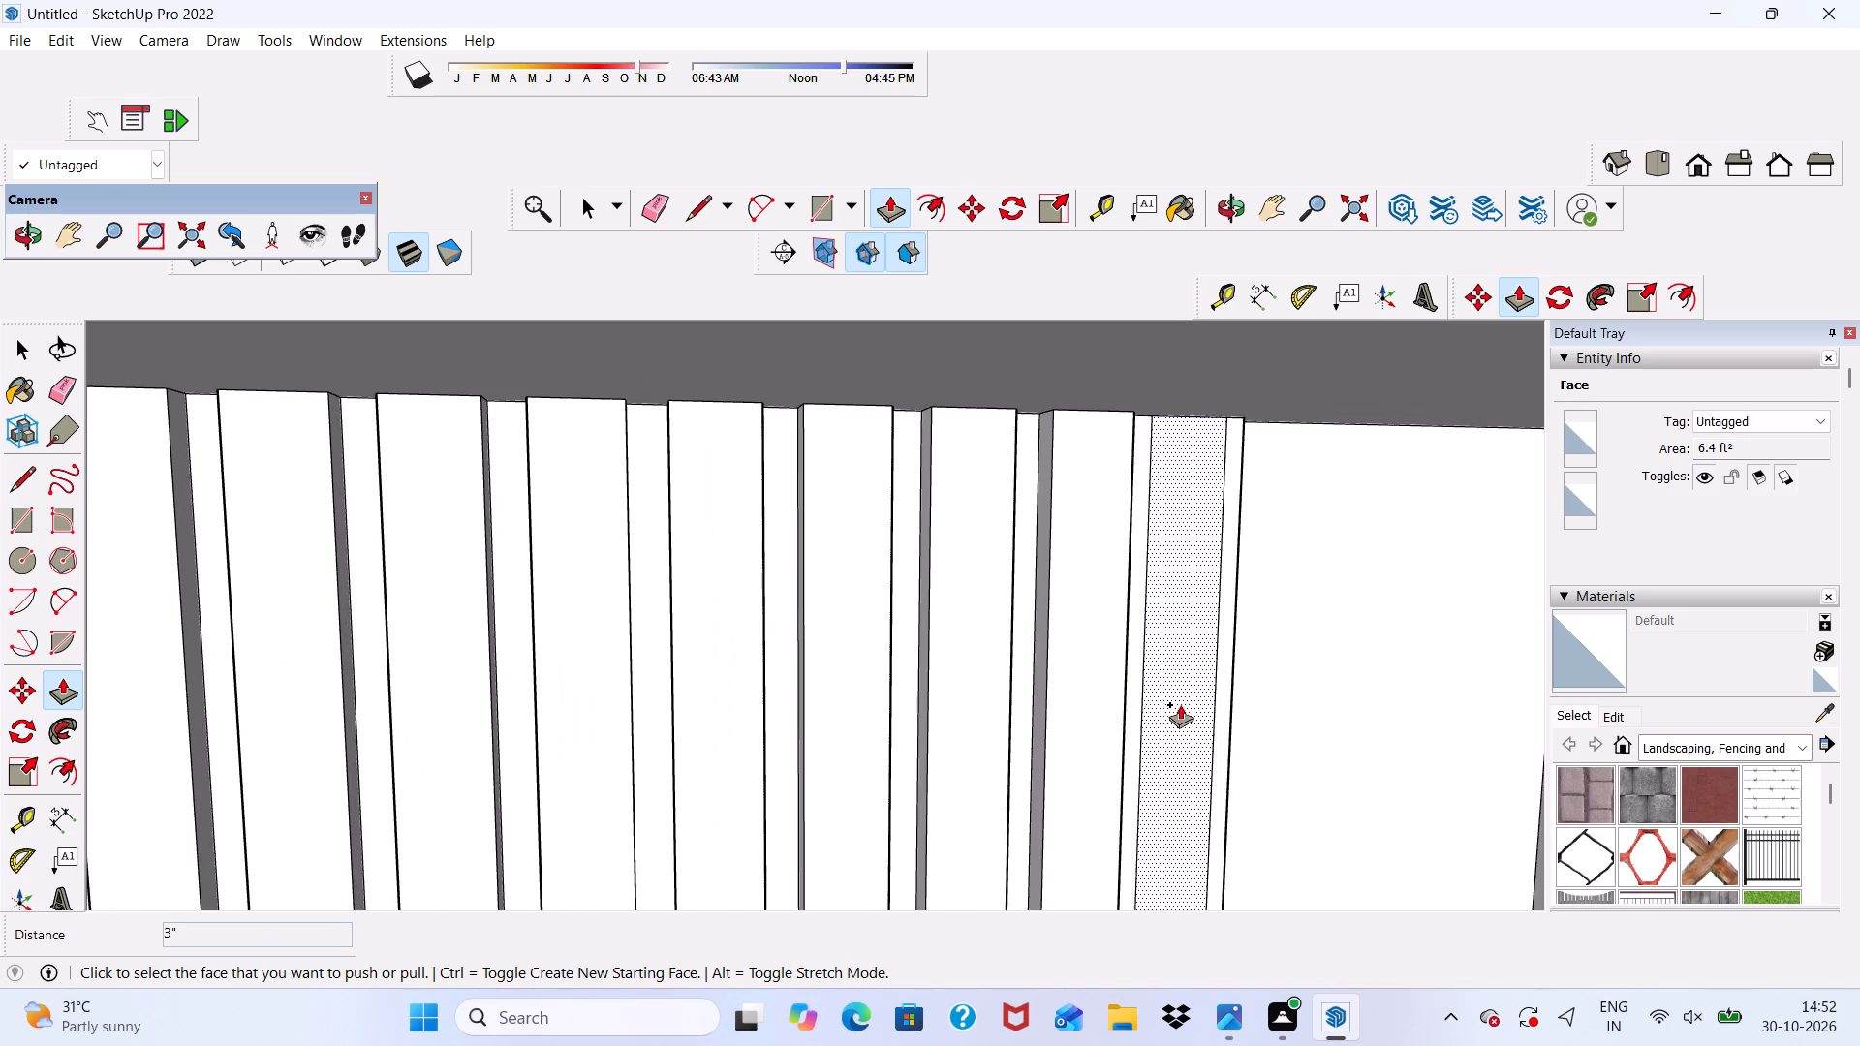
click(1180, 704)
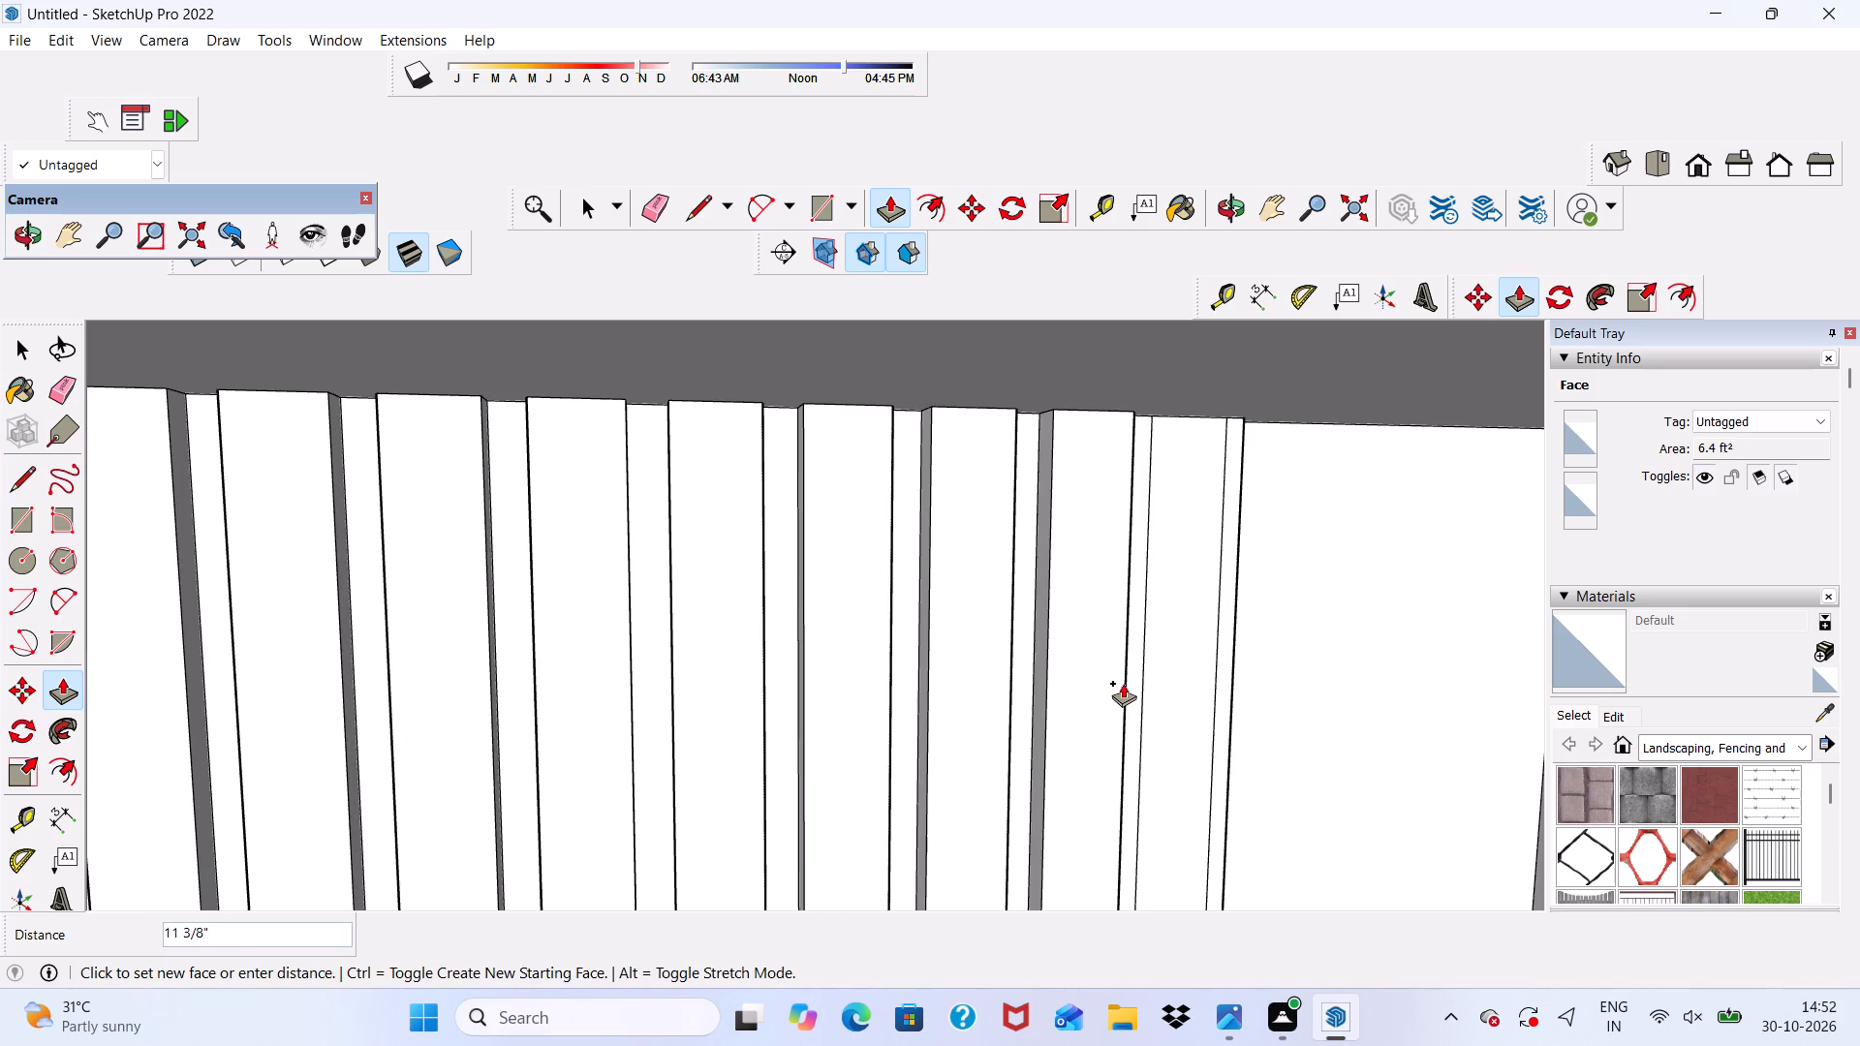
scroll(1133, 692, up, 2)
click(1122, 707)
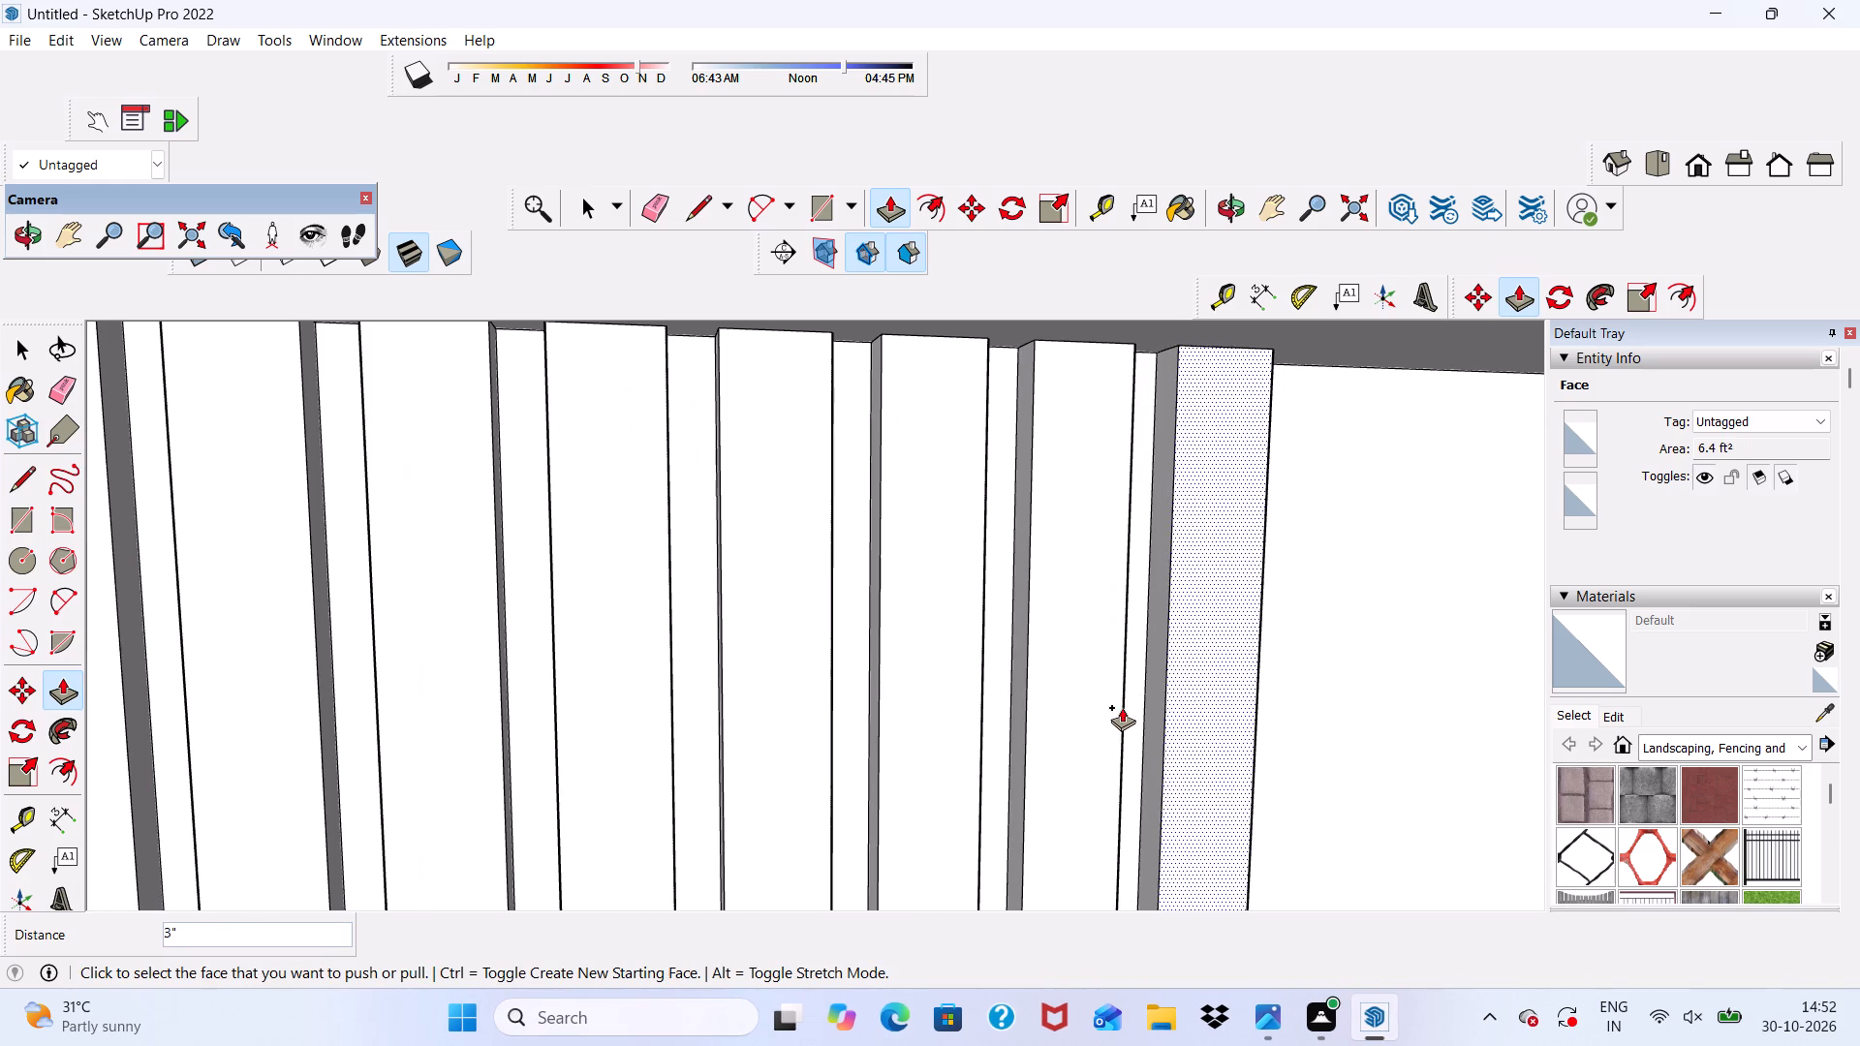
Pull the door-side face of the last raised strip sideways about 1 13/16", flush with the panel's end.
scroll(900, 509, down, 6)
scroll(853, 445, down, 6)
middle_drag(852, 548, 699, 586)
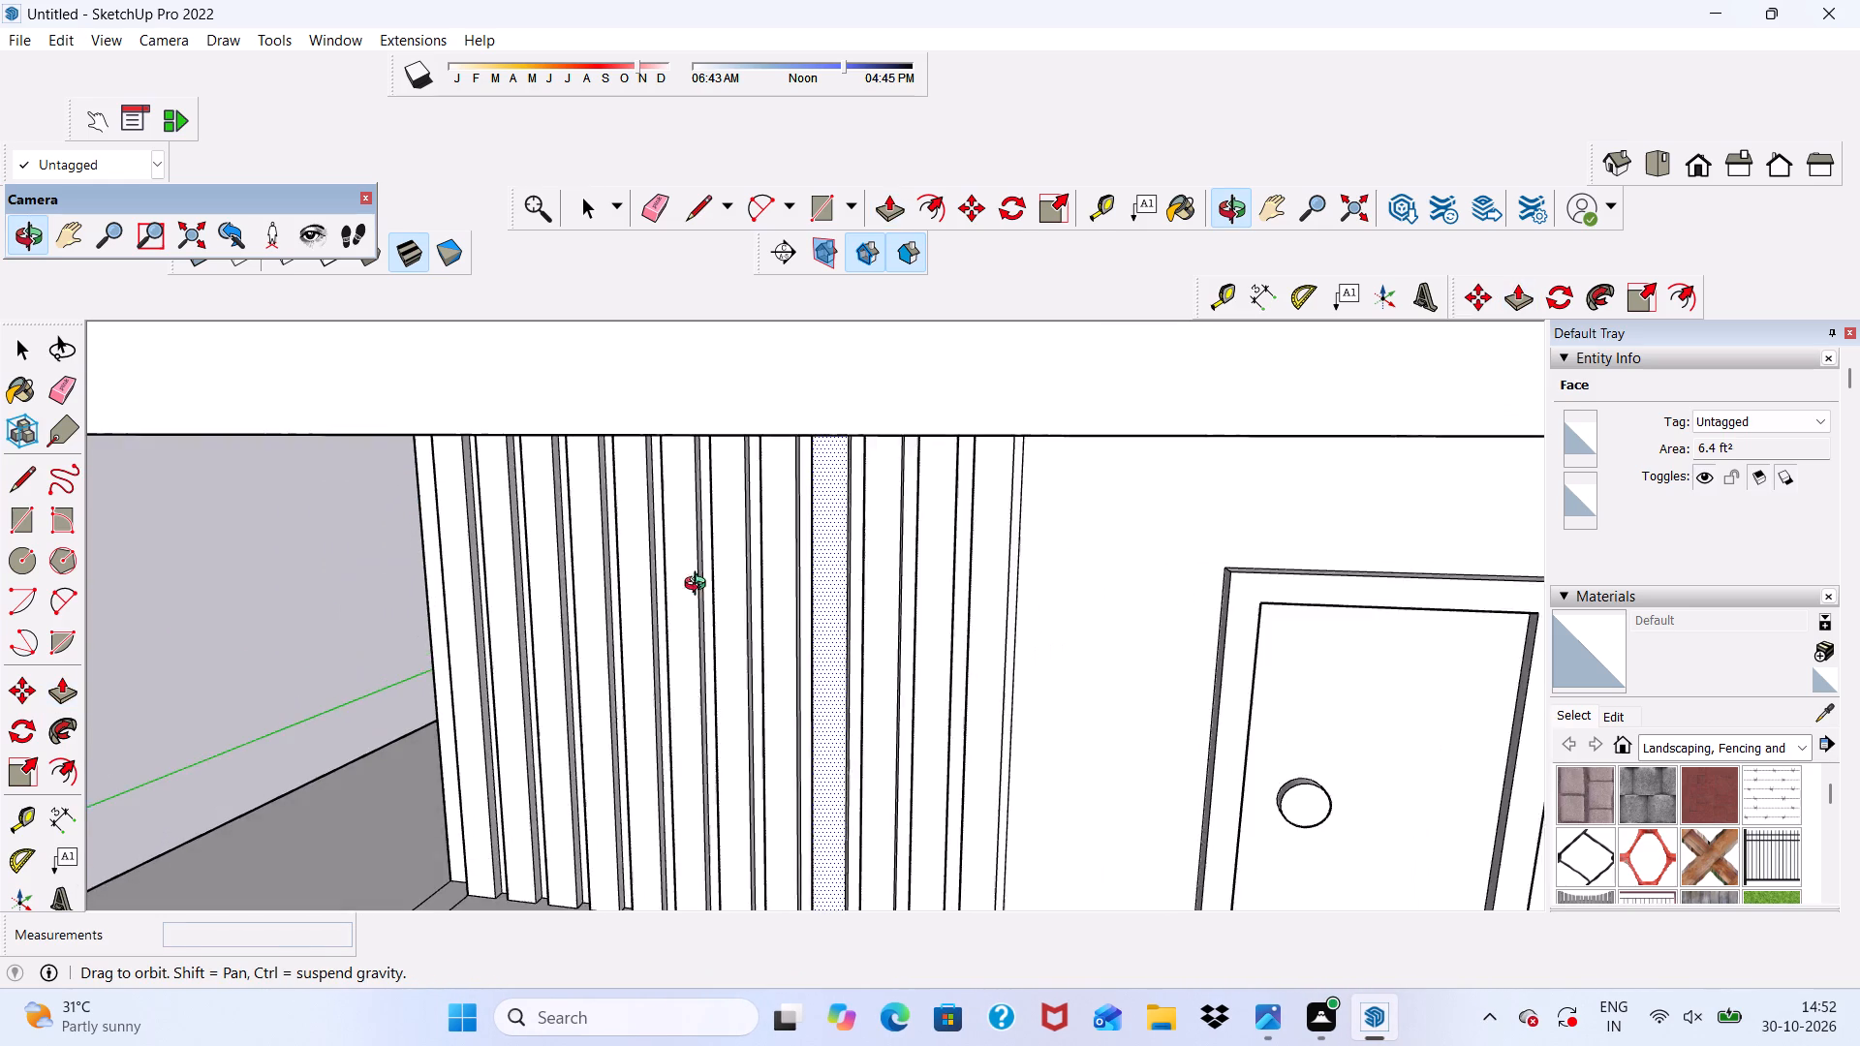
middle_drag(699, 586, 522, 589)
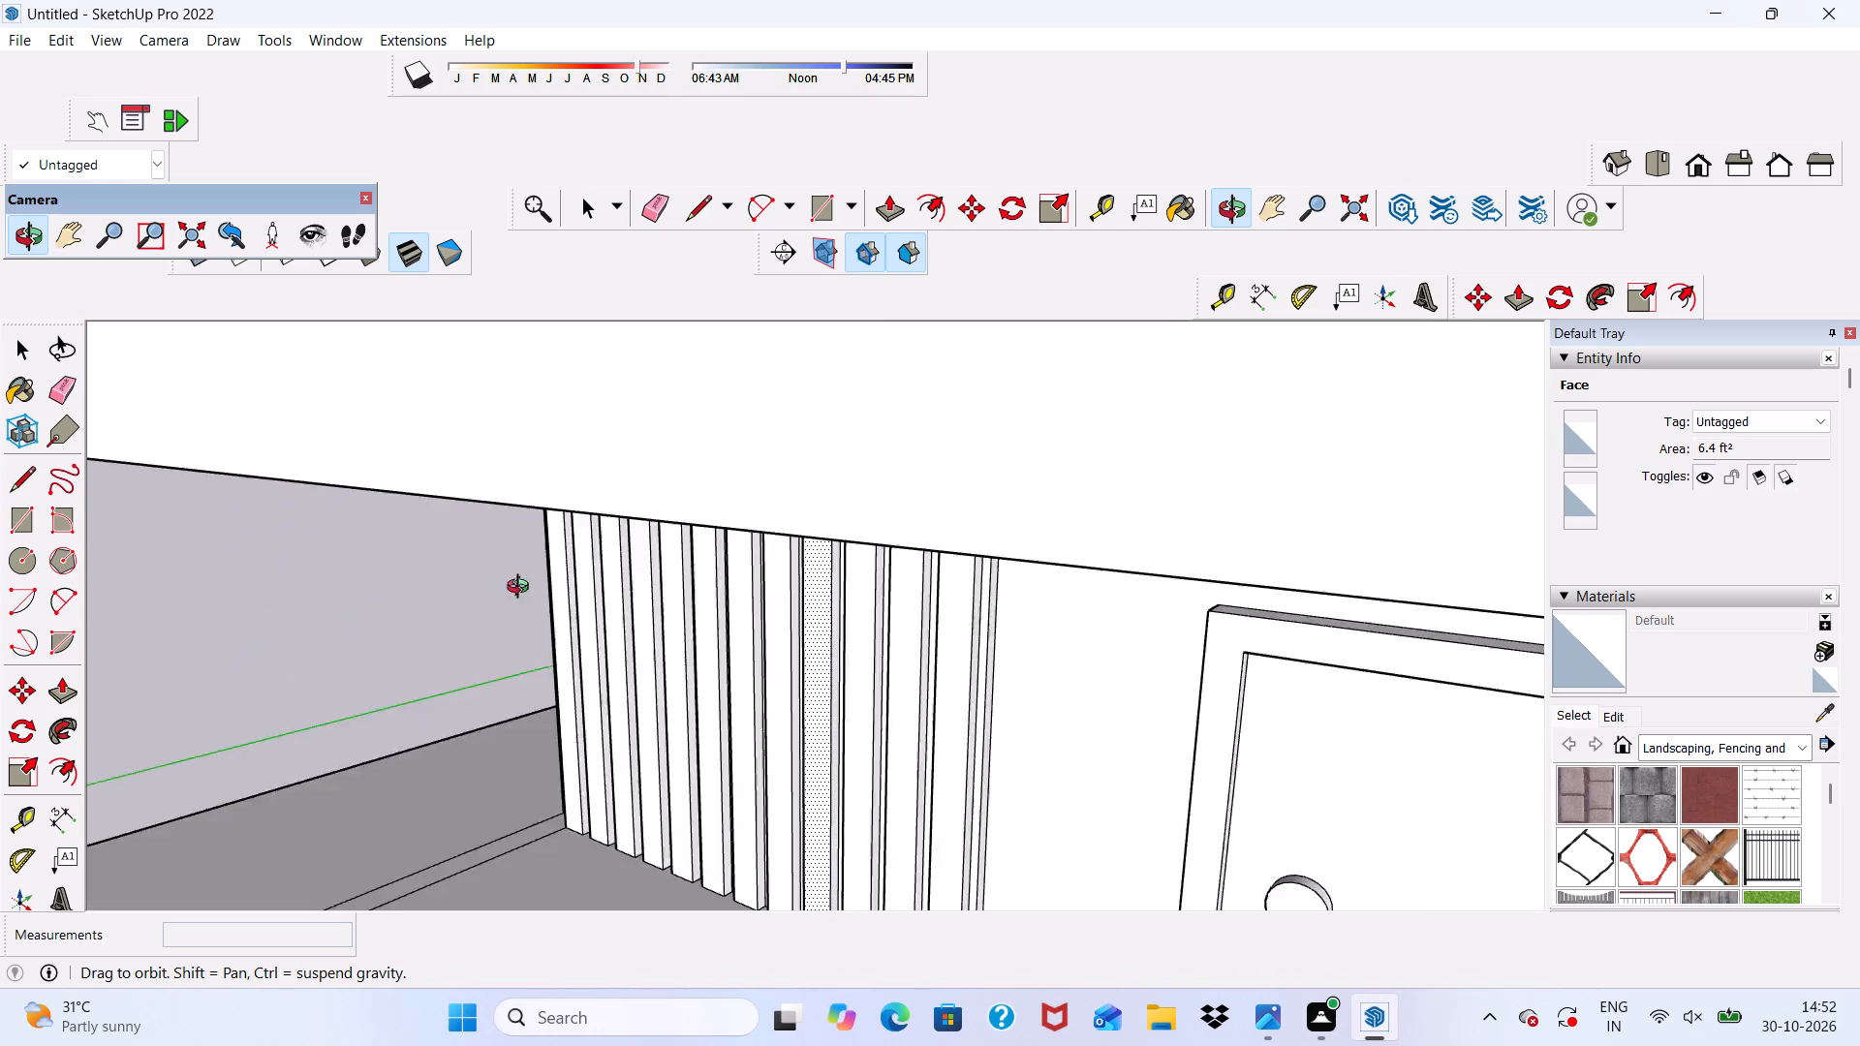
middle_drag(522, 589, 332, 550)
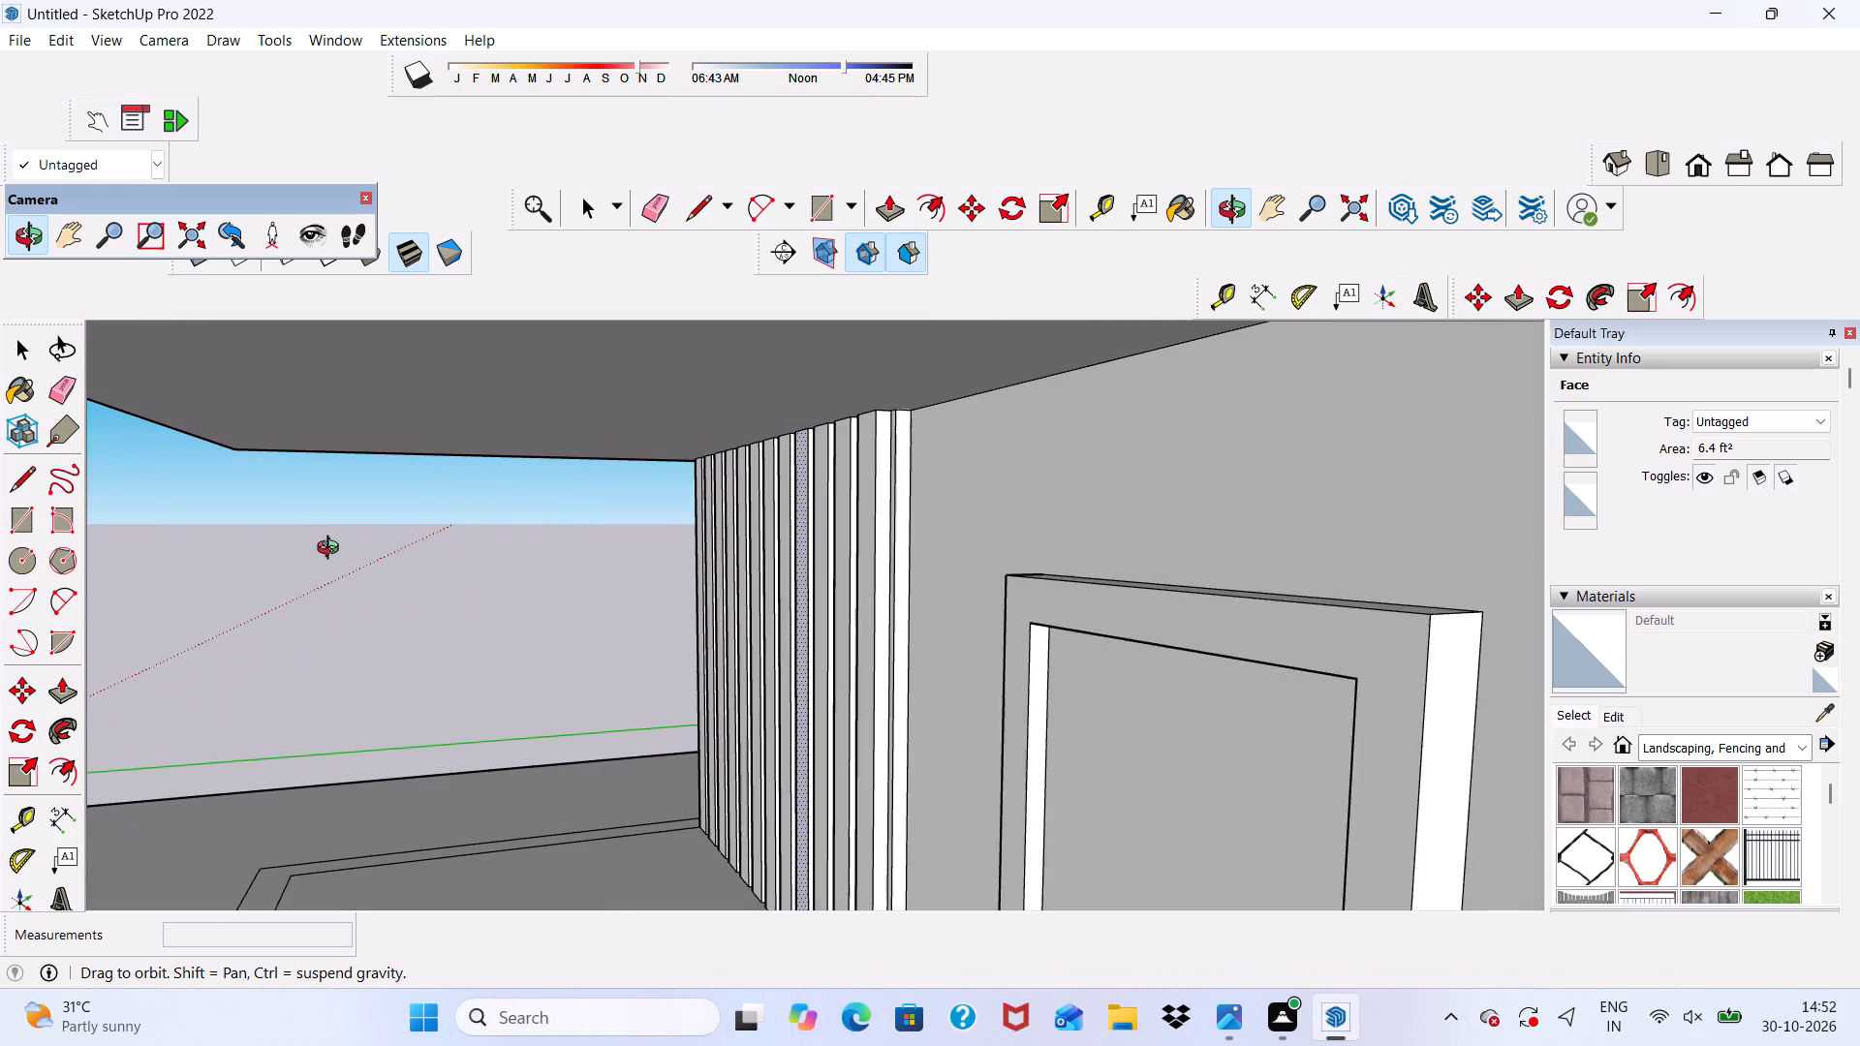
middle_drag(332, 550, 368, 565)
scroll(955, 615, up, 7)
scroll(860, 519, up, 3)
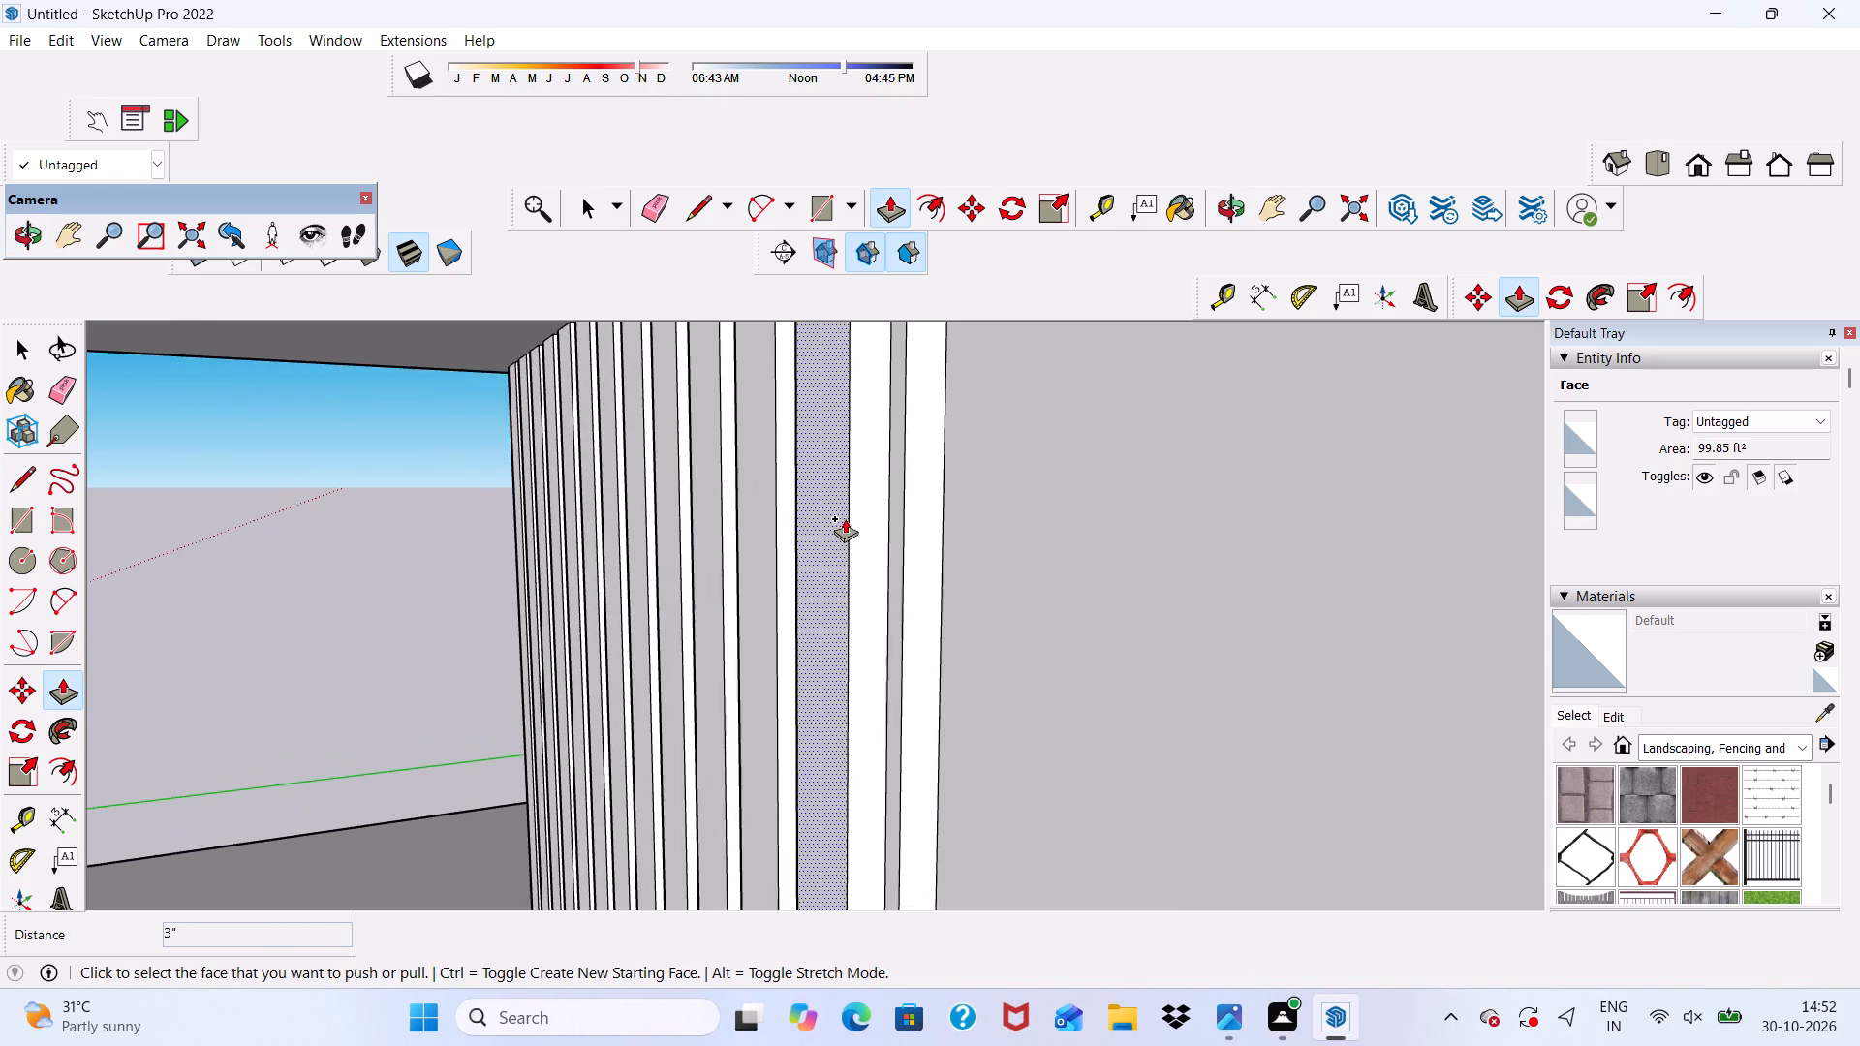
scroll(845, 518, up, 1)
click(871, 524)
scroll(927, 453, down, 4)
middle_drag(914, 453, 759, 491)
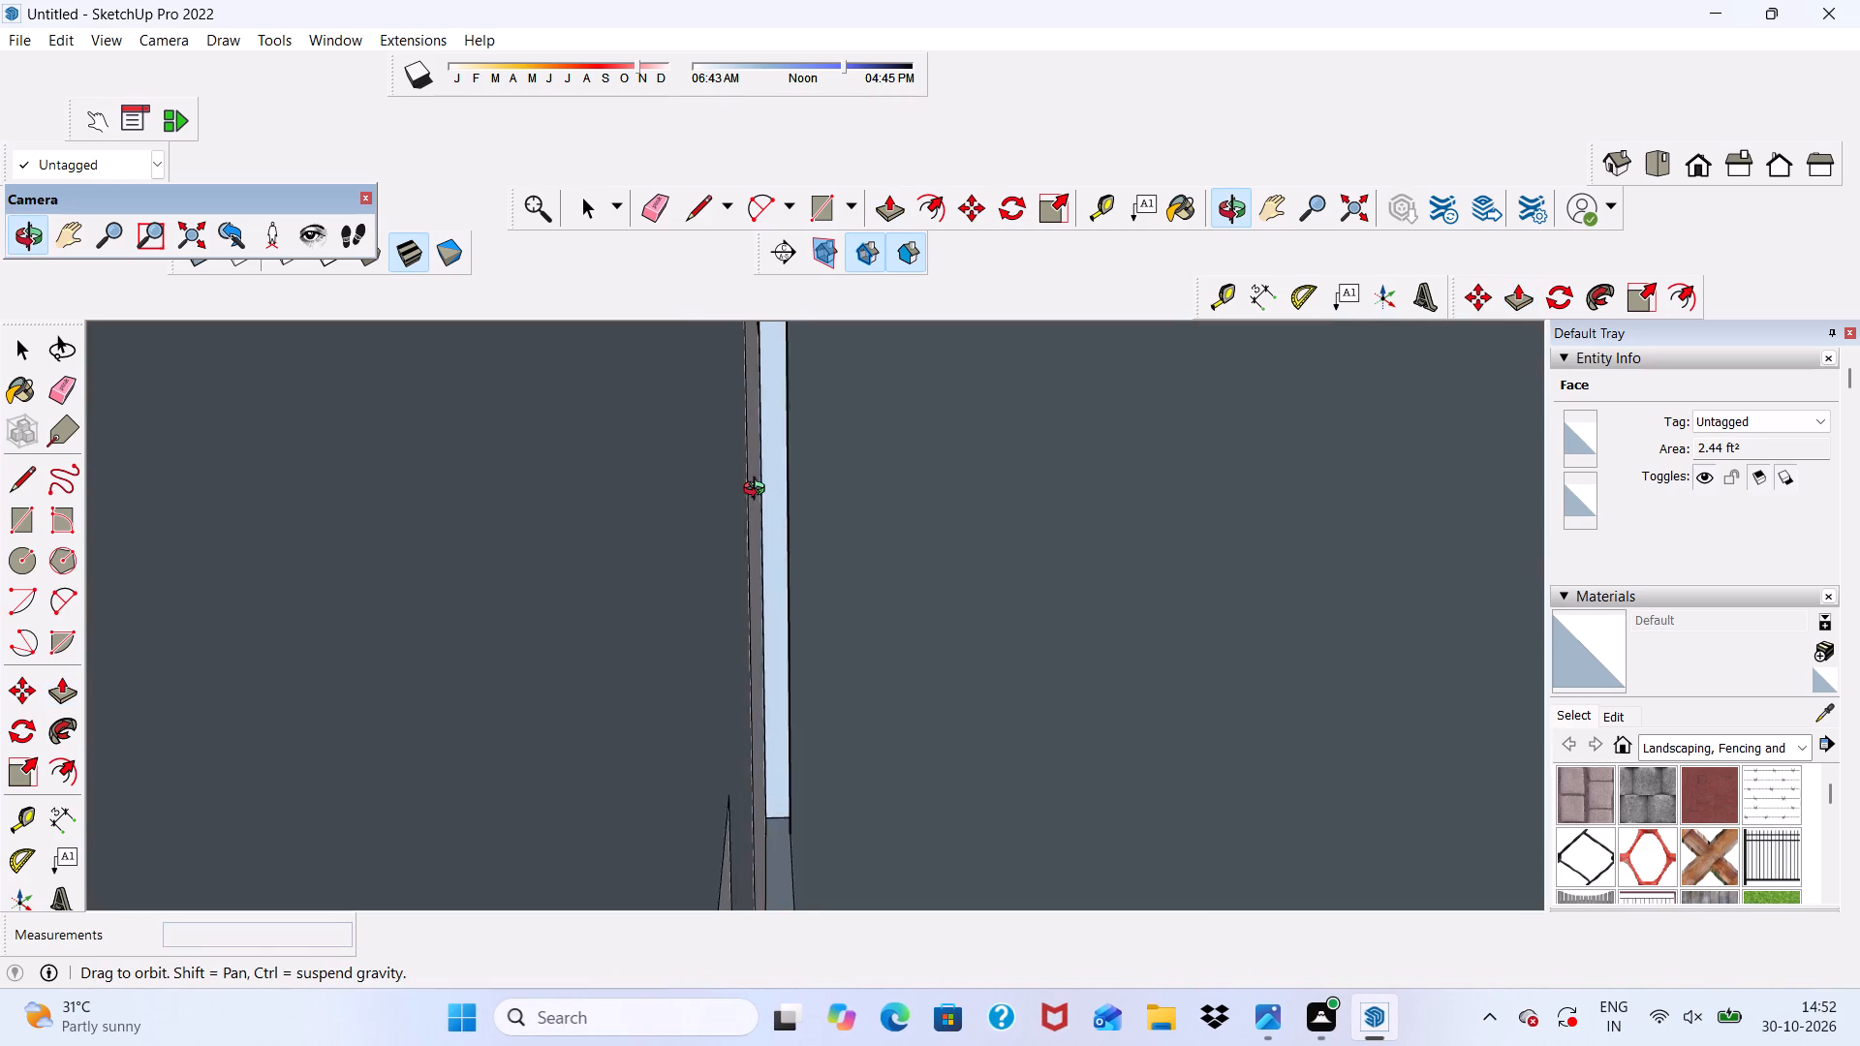
middle_drag(759, 491, 804, 499)
scroll(841, 477, up, 6)
click(750, 385)
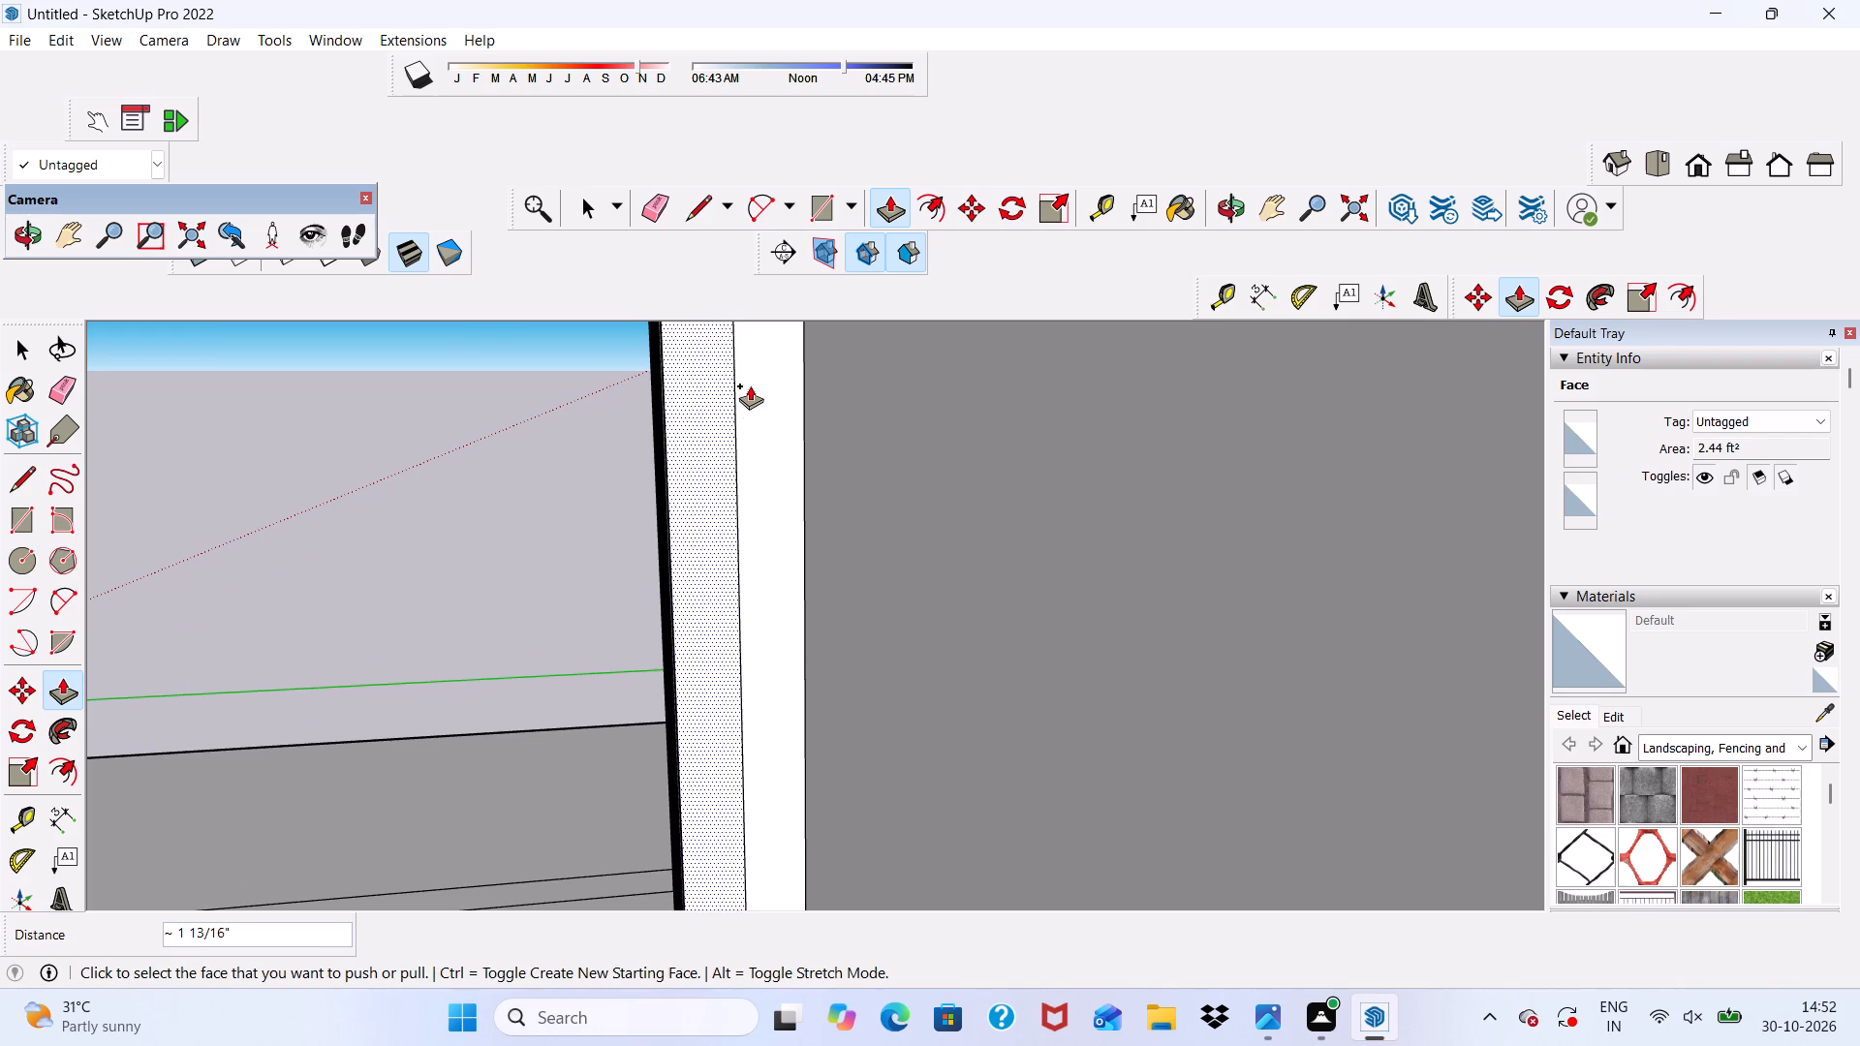
Erase the leftover vertical seam line on the panel's end face beside the entrance door.
click(654, 206)
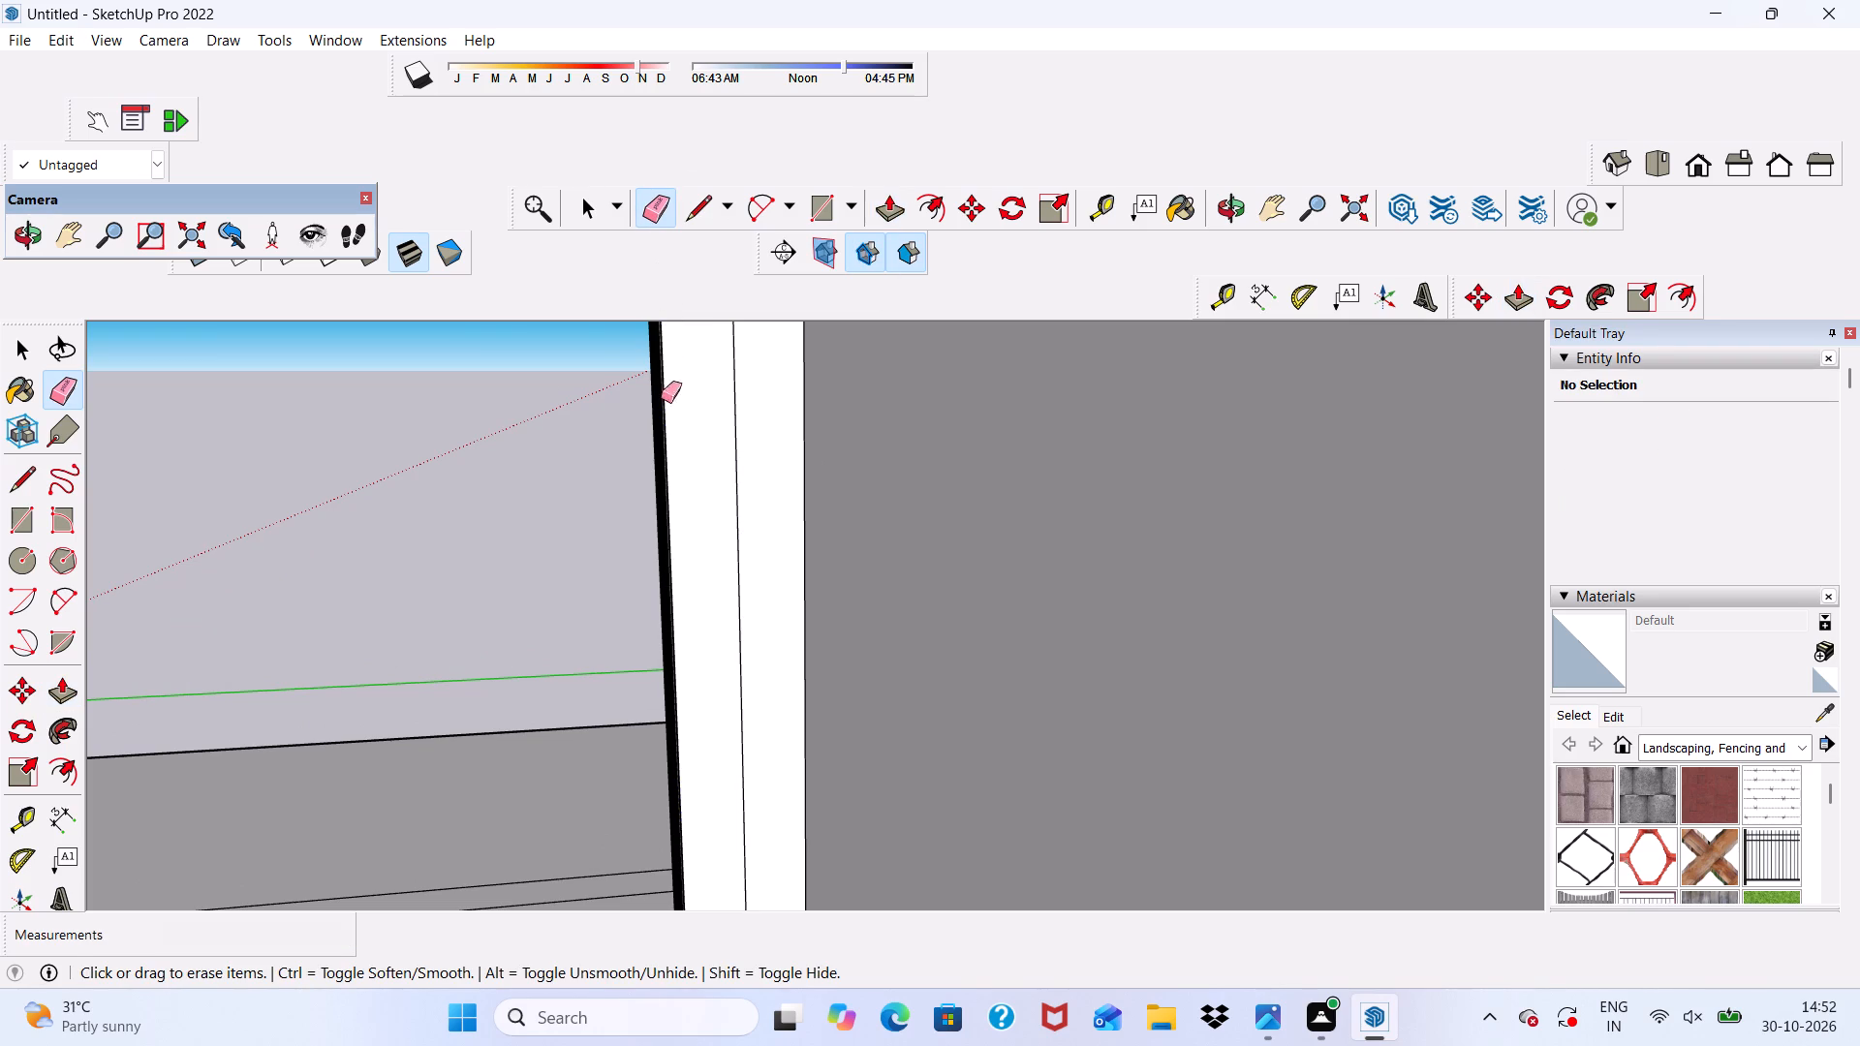
drag(728, 500, 754, 516)
Erase the leftover vertical line on the outer side of the first raised strip, at the panel's end farthest from the door.
scroll(754, 516, down, 11)
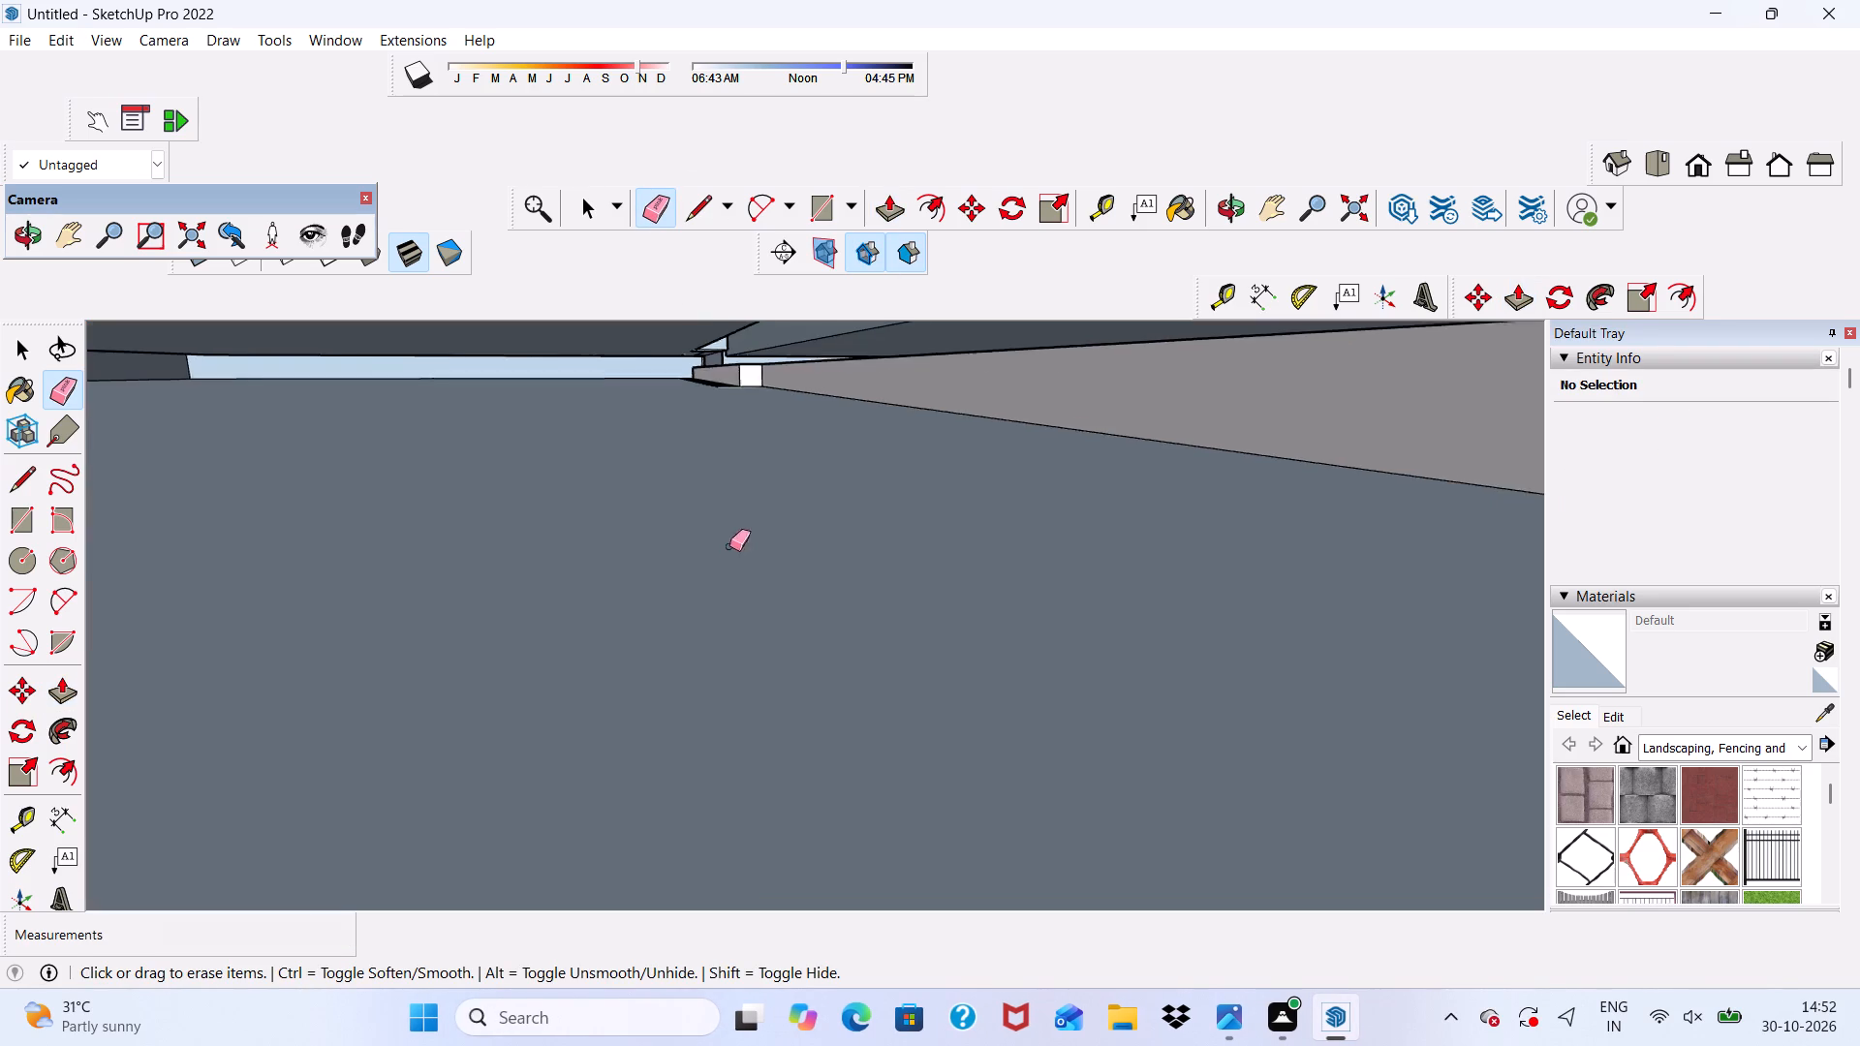
scroll(729, 546, down, 3)
scroll(936, 433, up, 1)
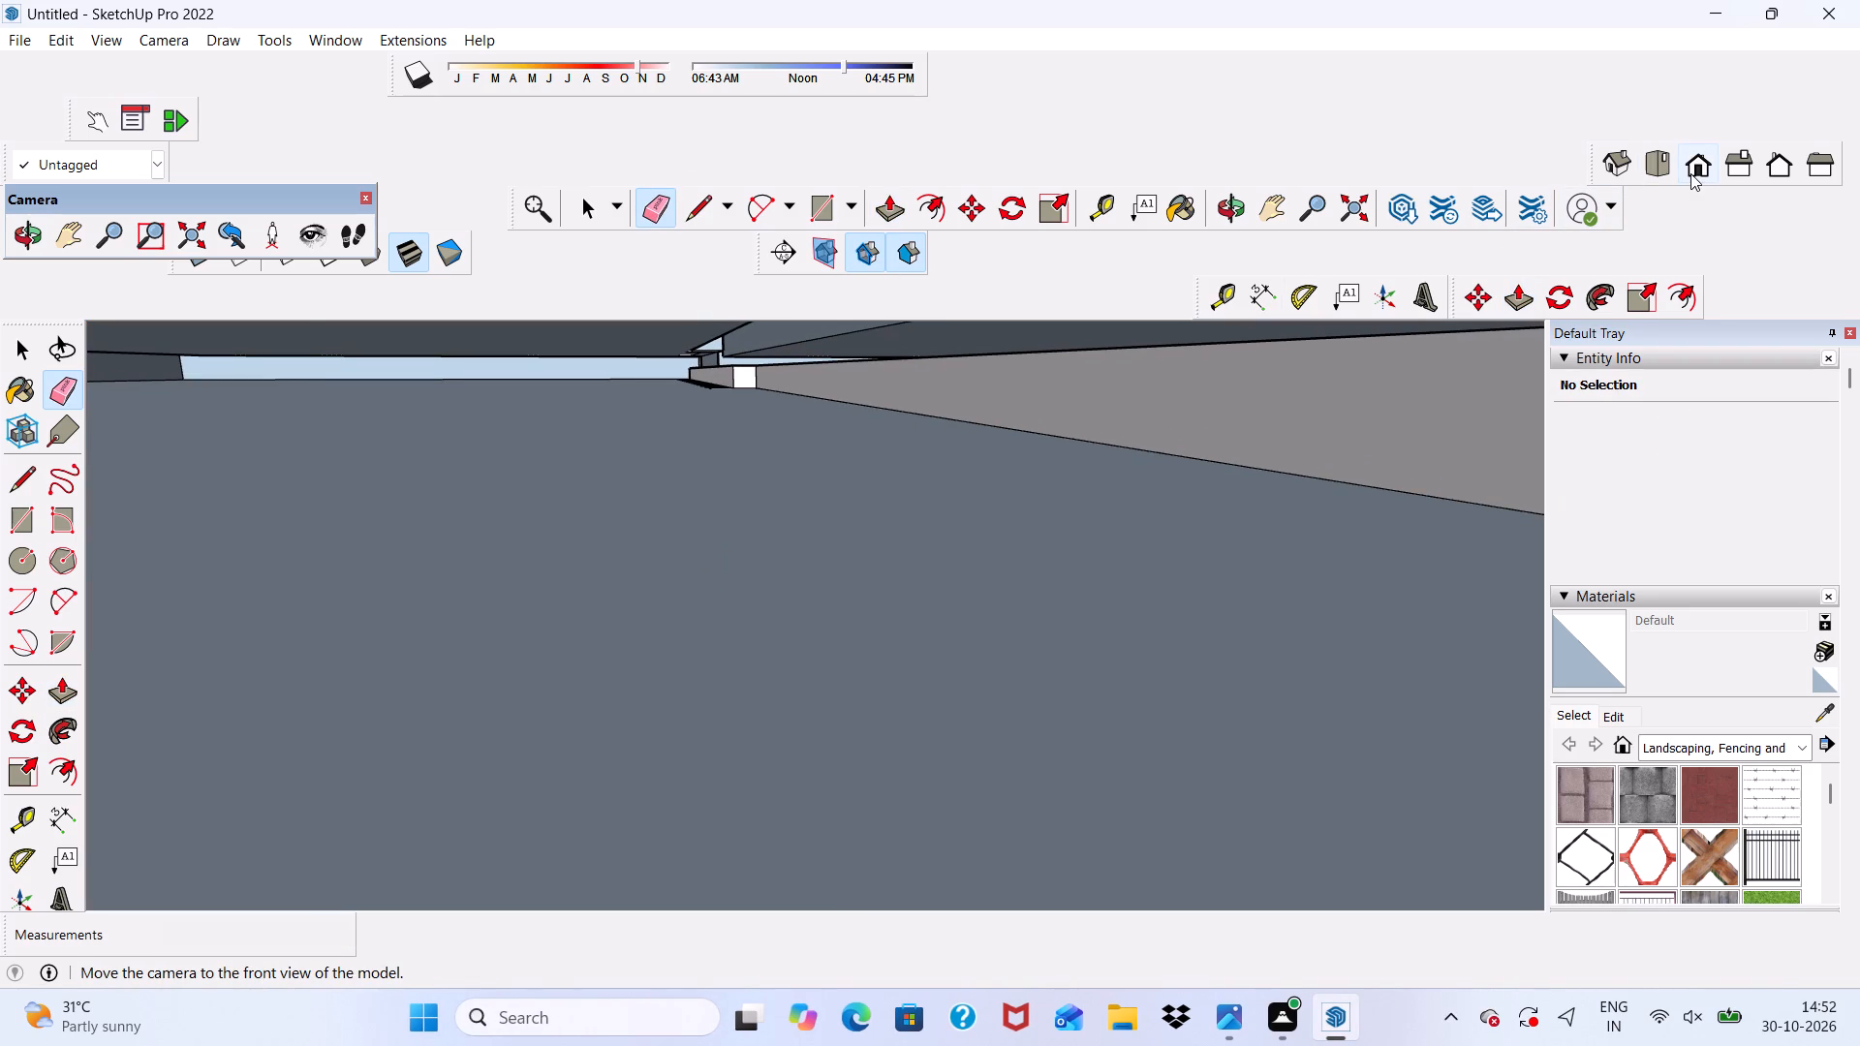
click(1690, 173)
scroll(1183, 602, down, 3)
scroll(759, 535, up, 7)
scroll(648, 484, down, 1)
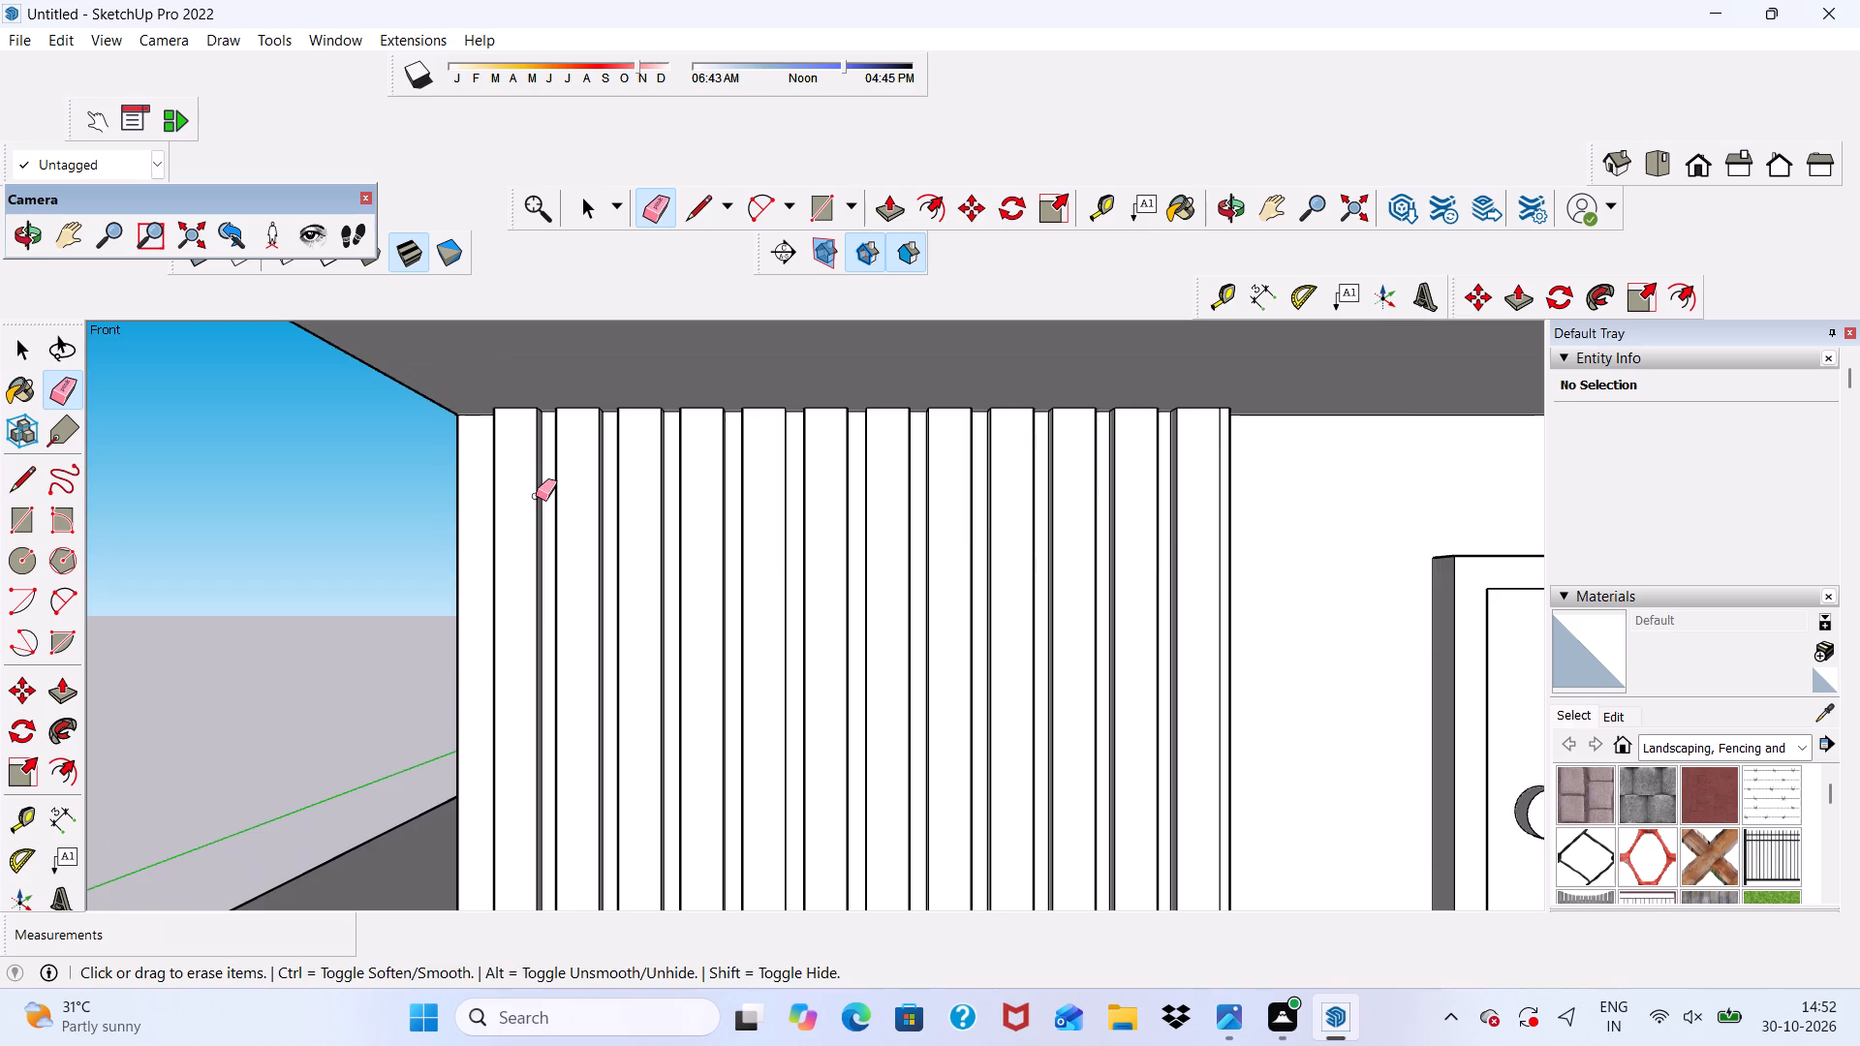
middle_drag(535, 497, 835, 526)
scroll(505, 466, up, 8)
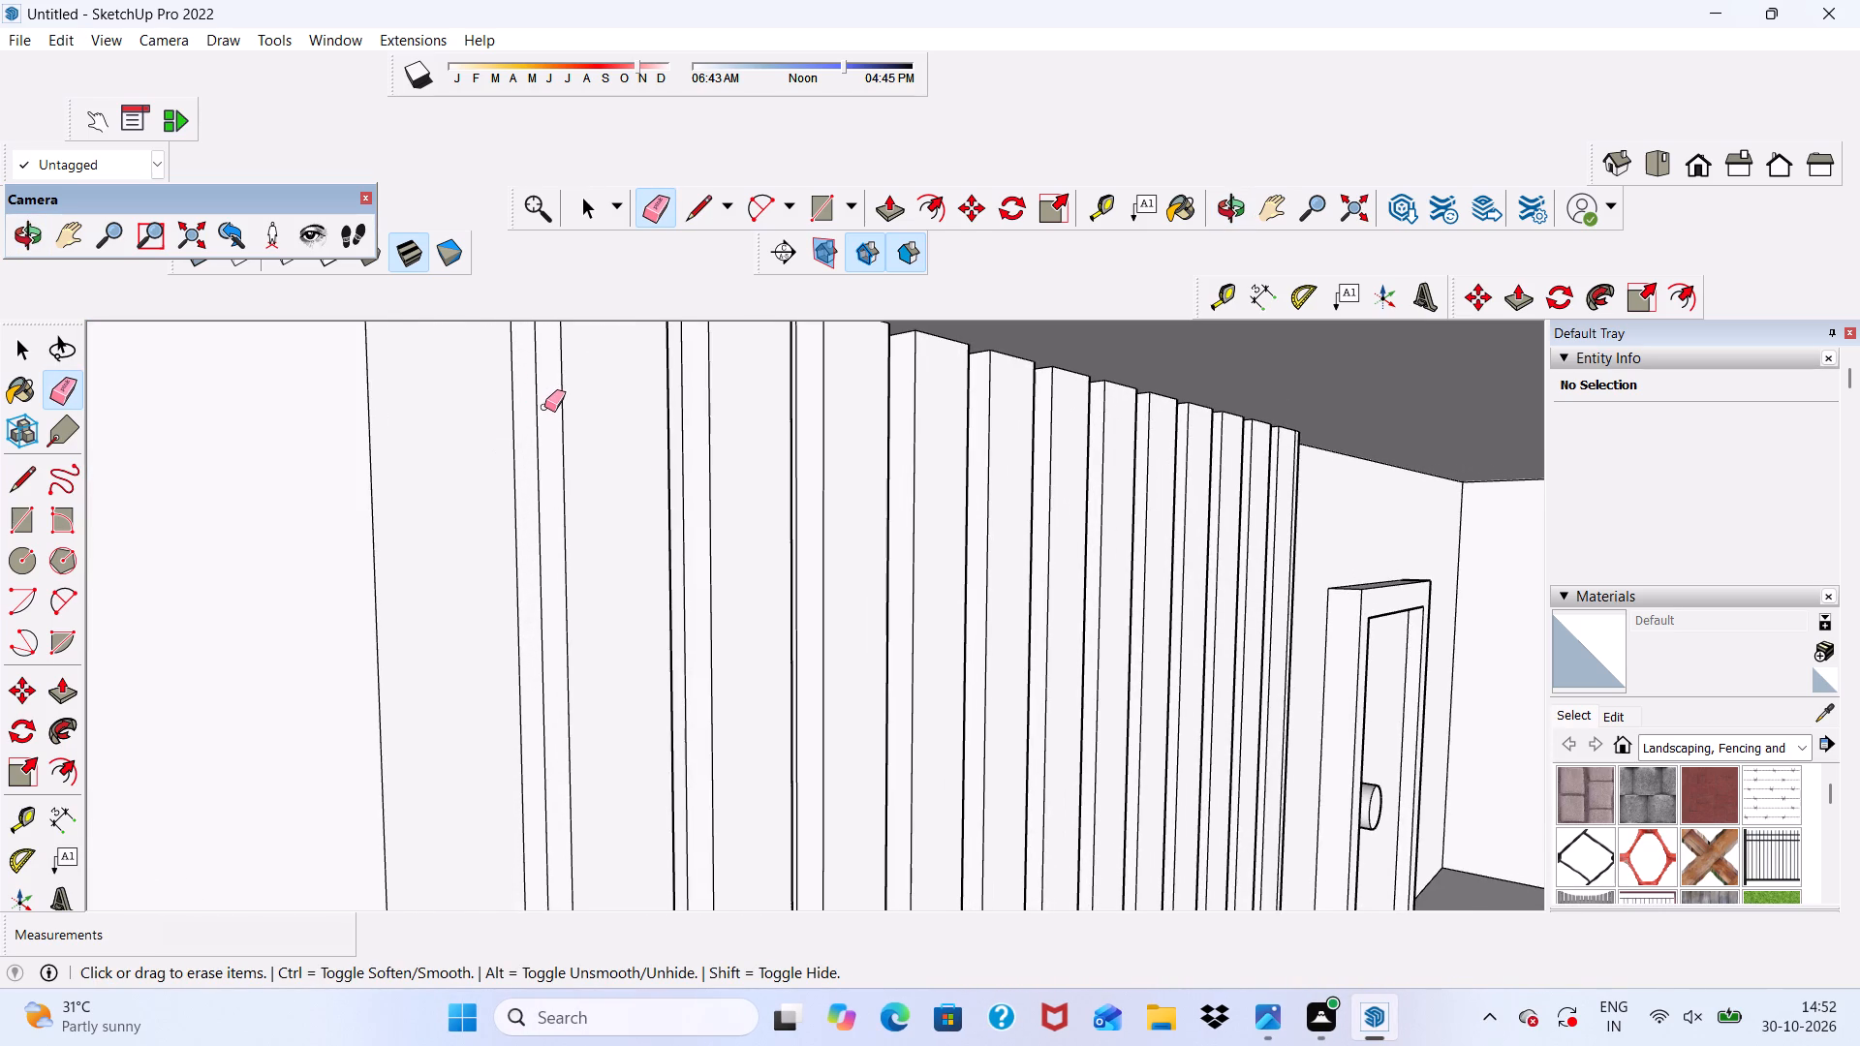
drag(544, 407, 526, 409)
Push/Pull the plain wall face between the outer wall corner and the first raised strip outward 3'.
scroll(526, 409, down, 10)
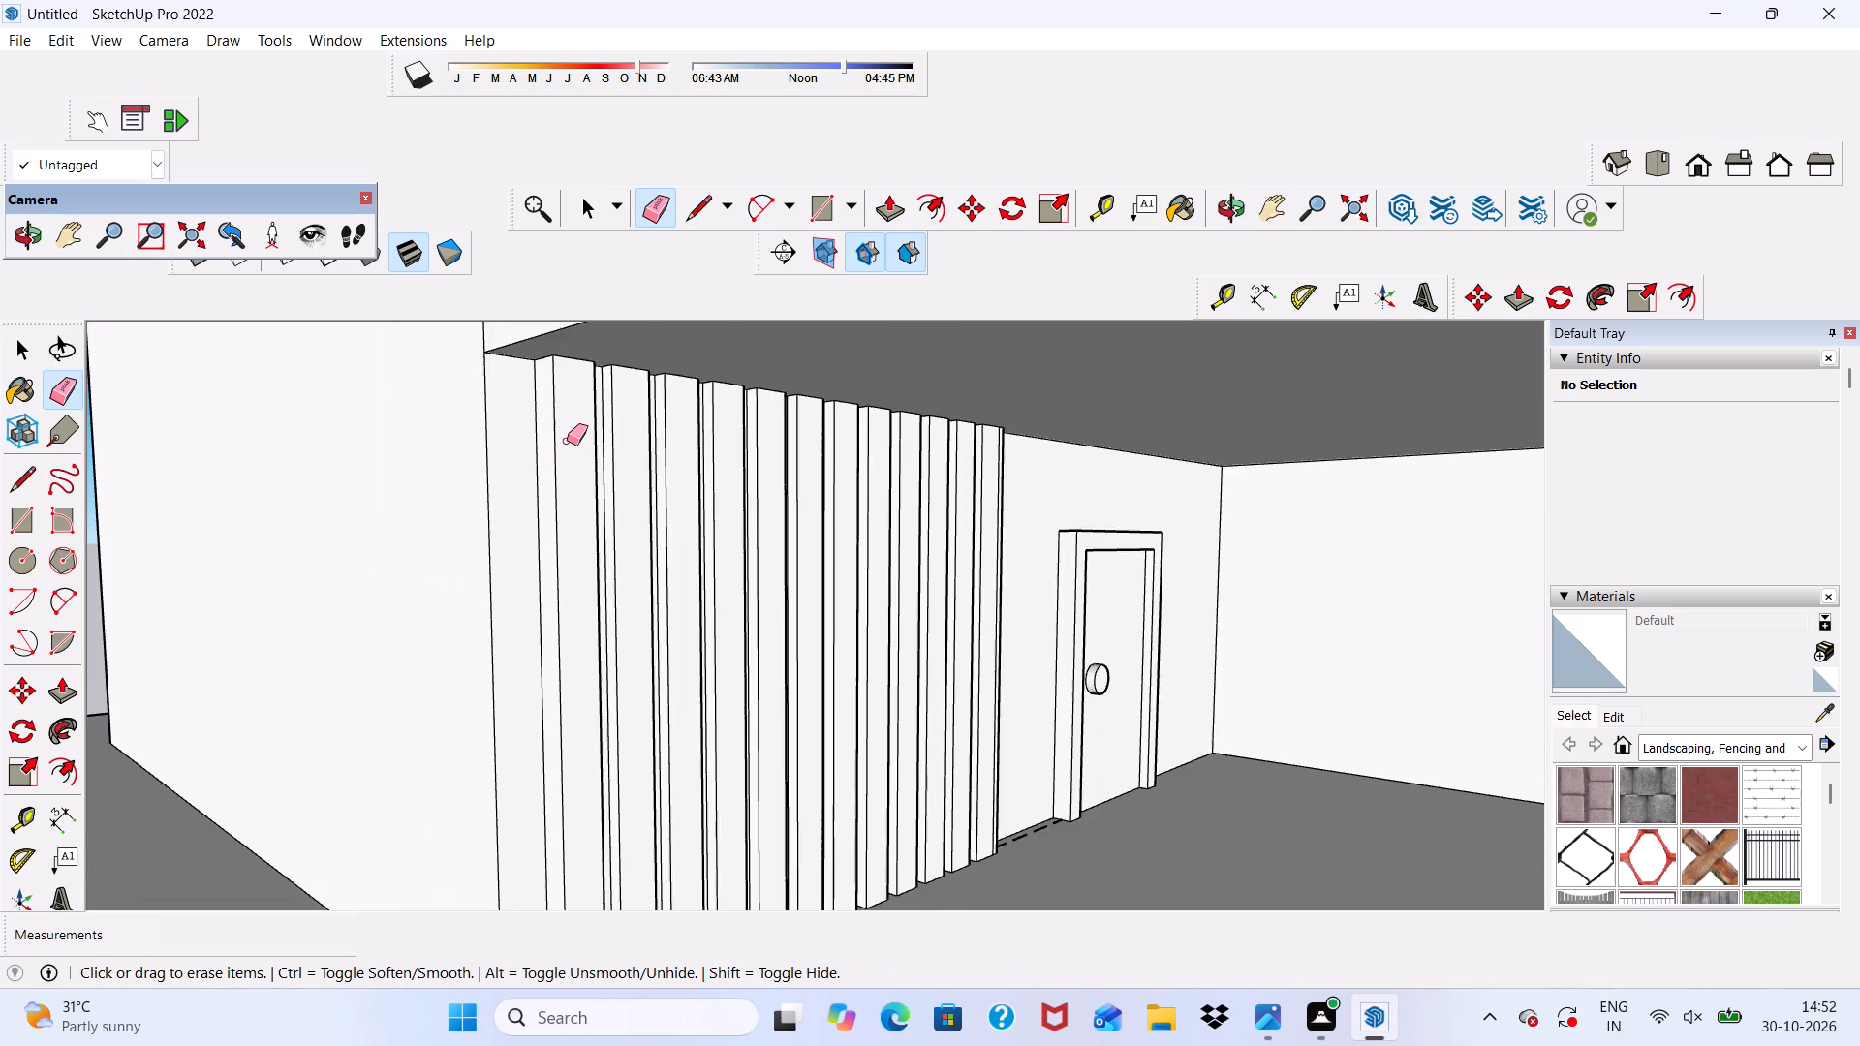
scroll(567, 441, down, 3)
middle_drag(567, 441, 363, 450)
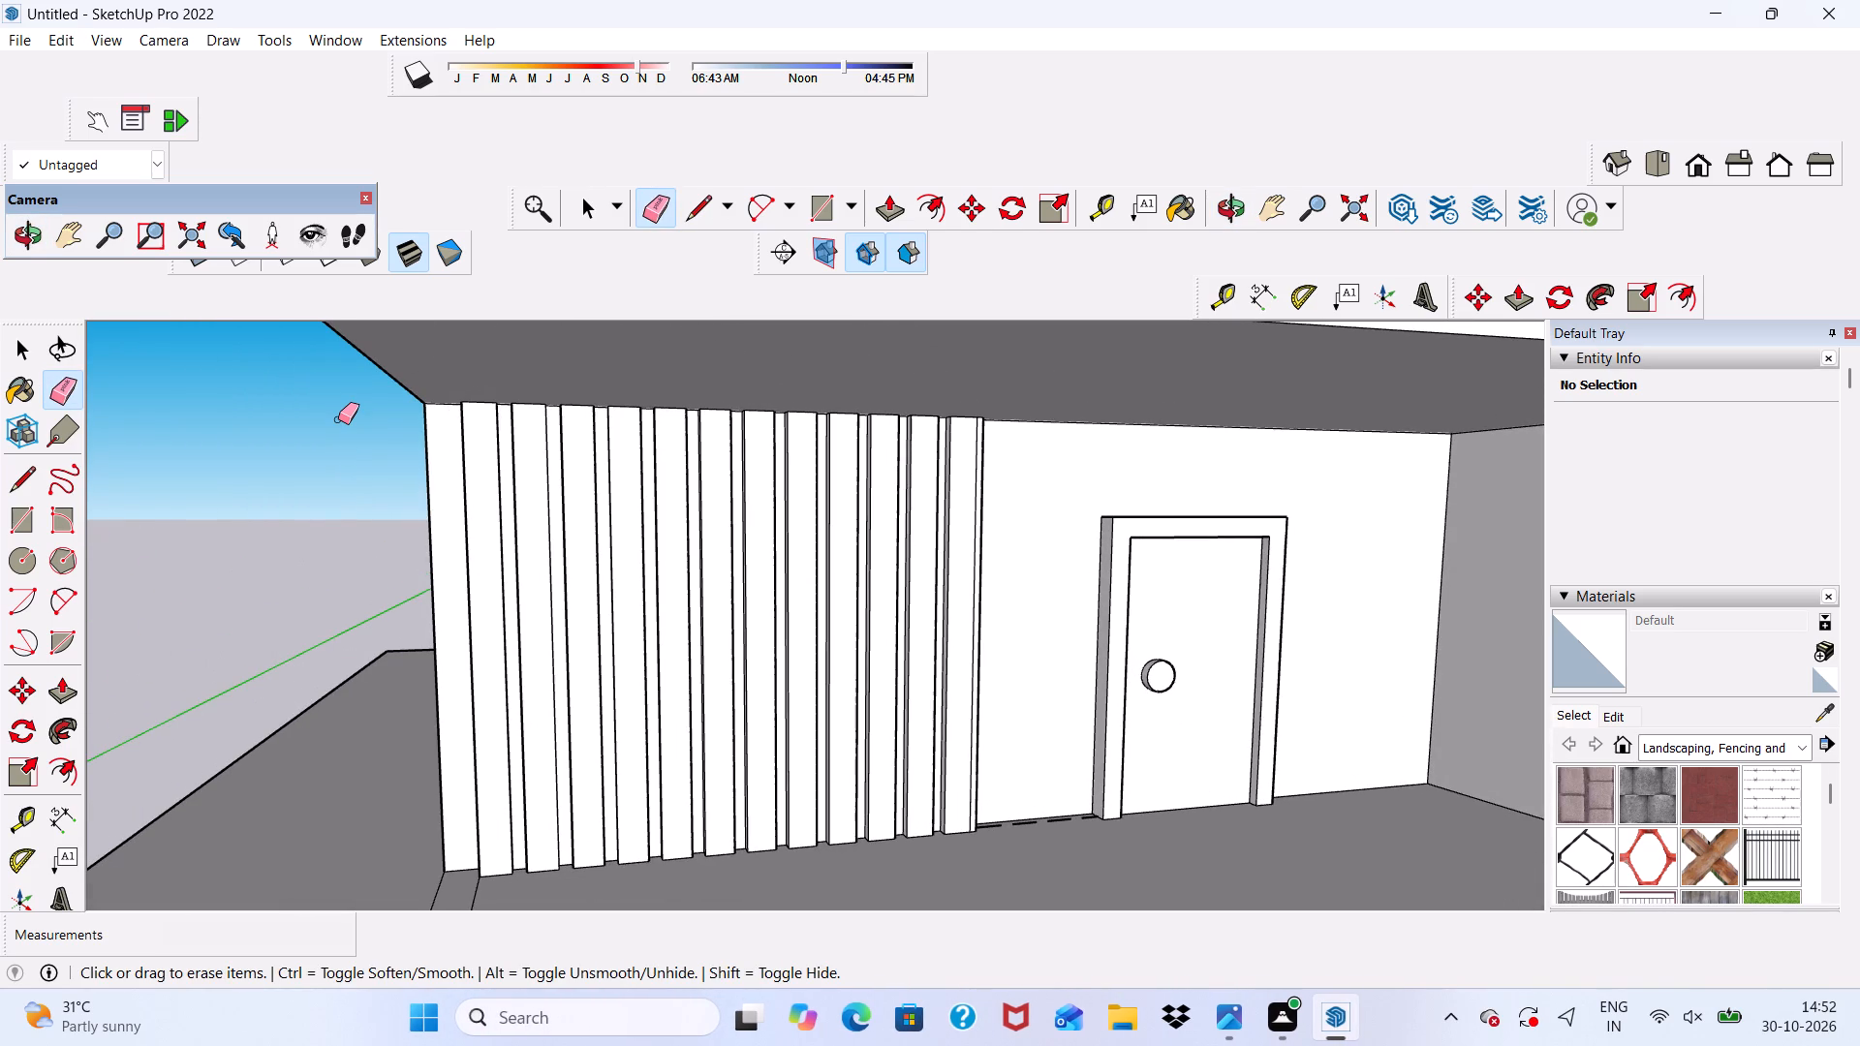
click(877, 205)
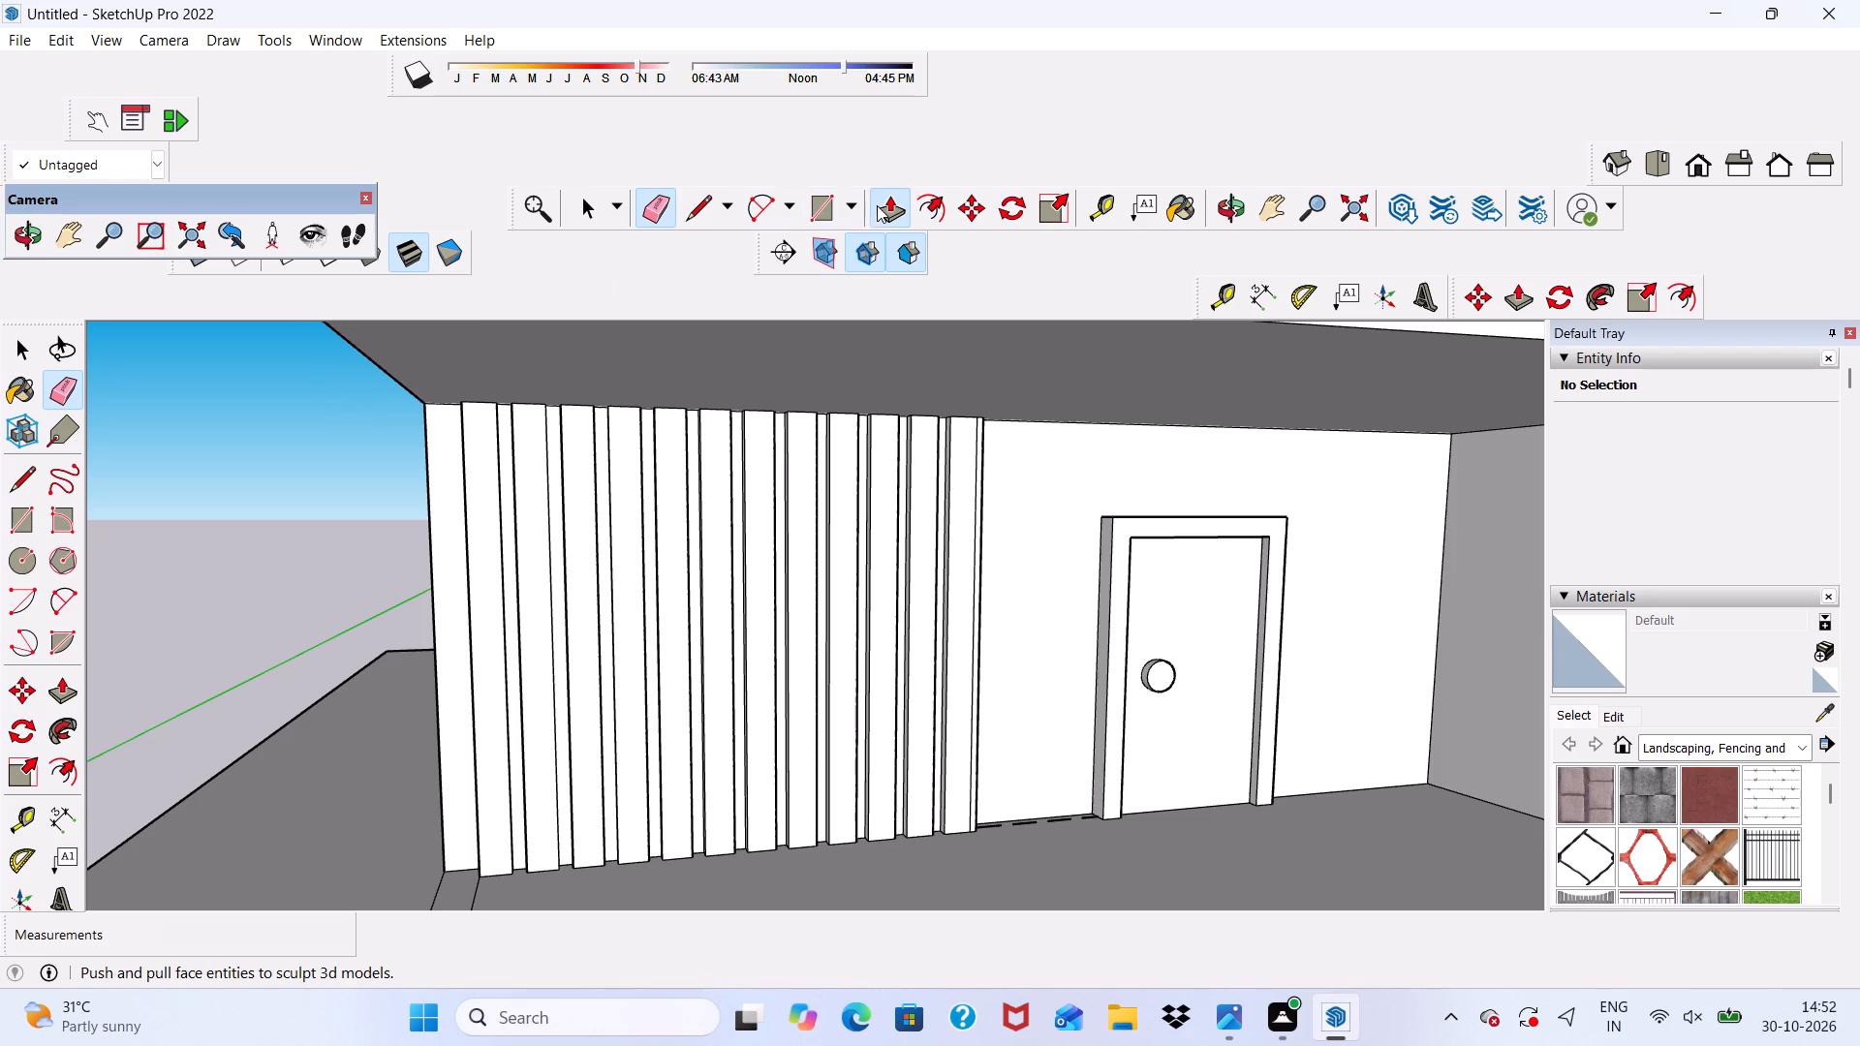
scroll(429, 528, up, 3)
click(439, 466)
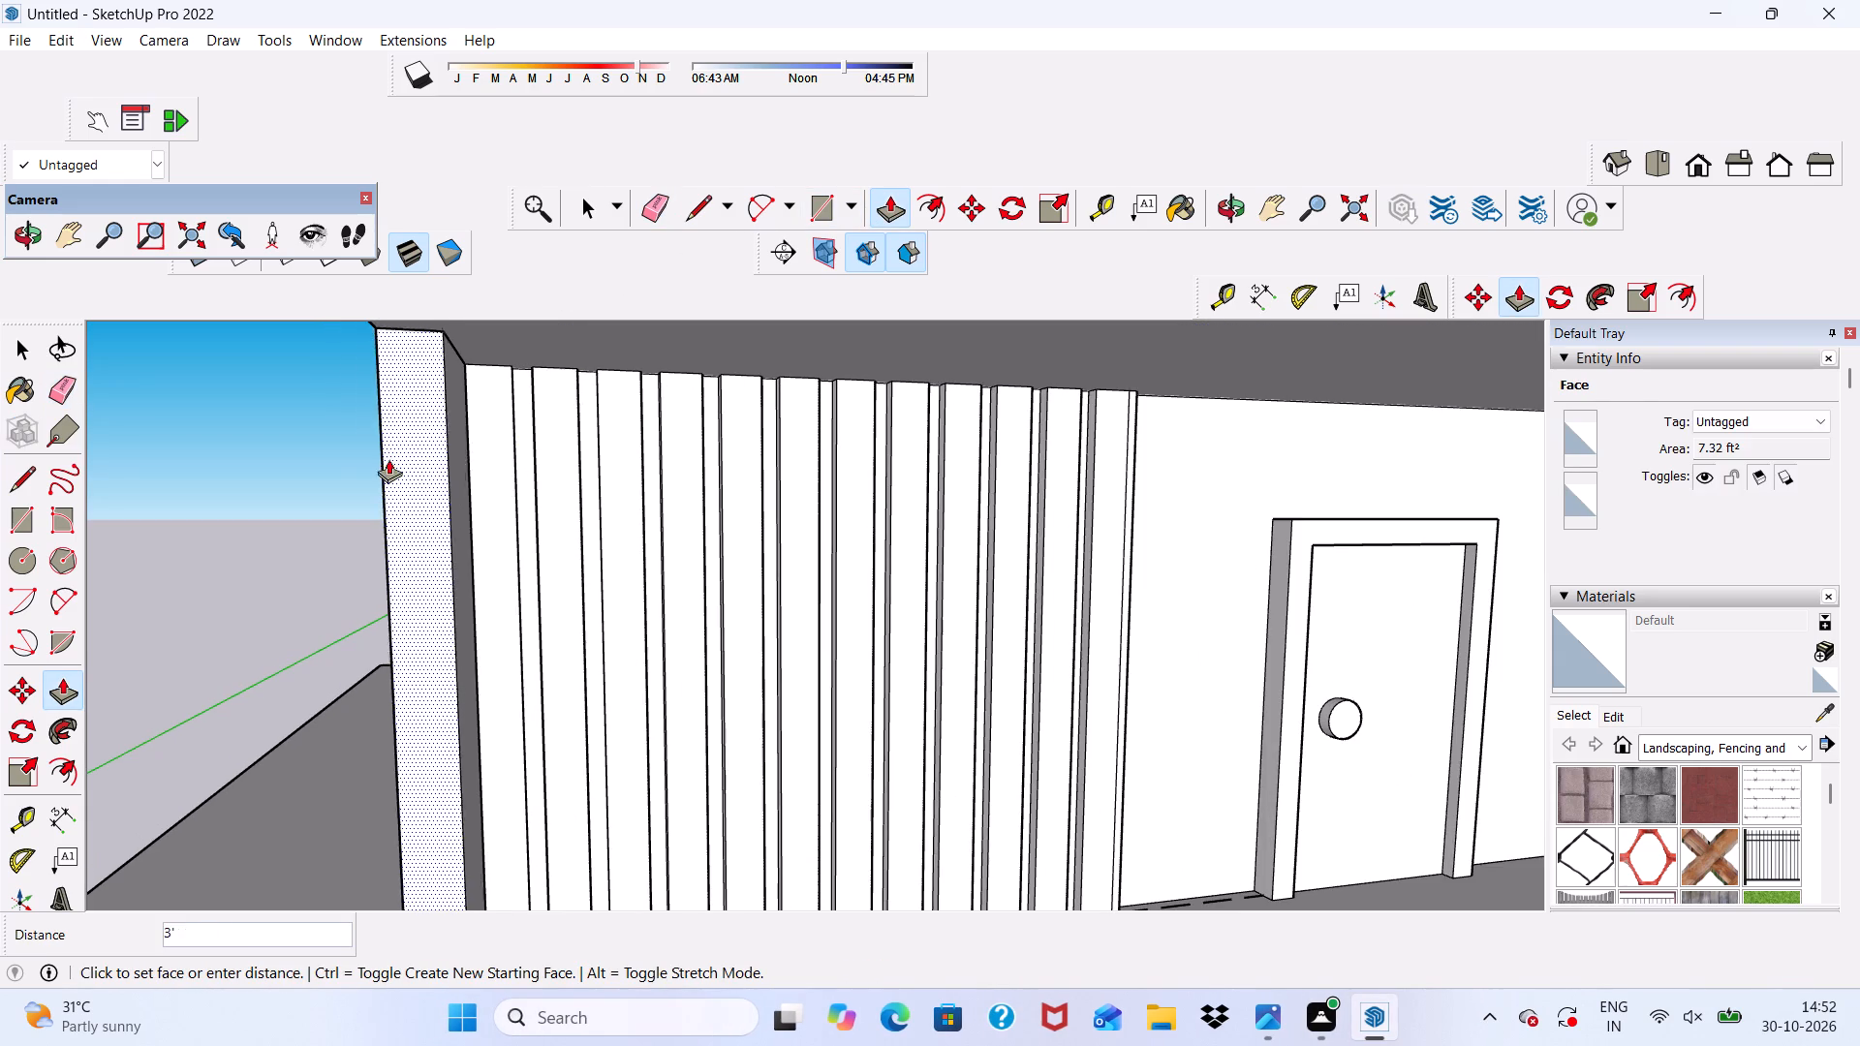
scroll(380, 459, down, 2)
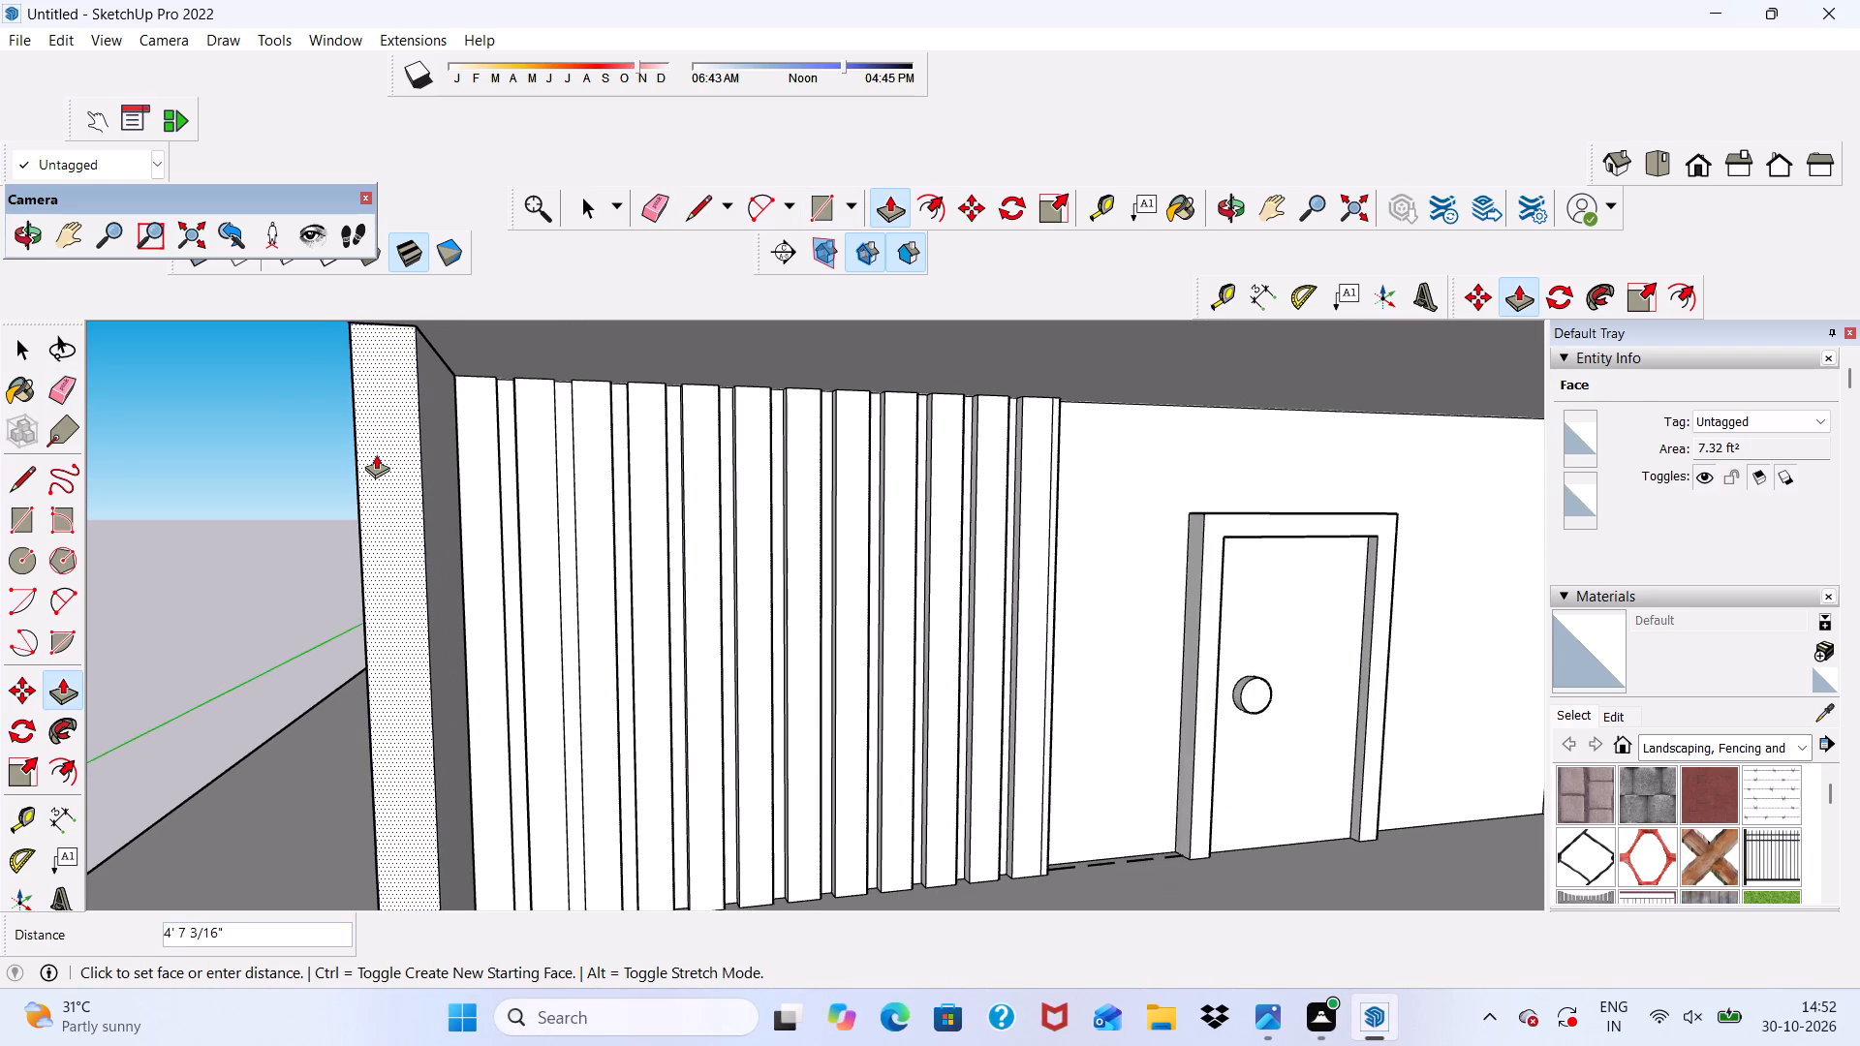
text(3')
key(Return)
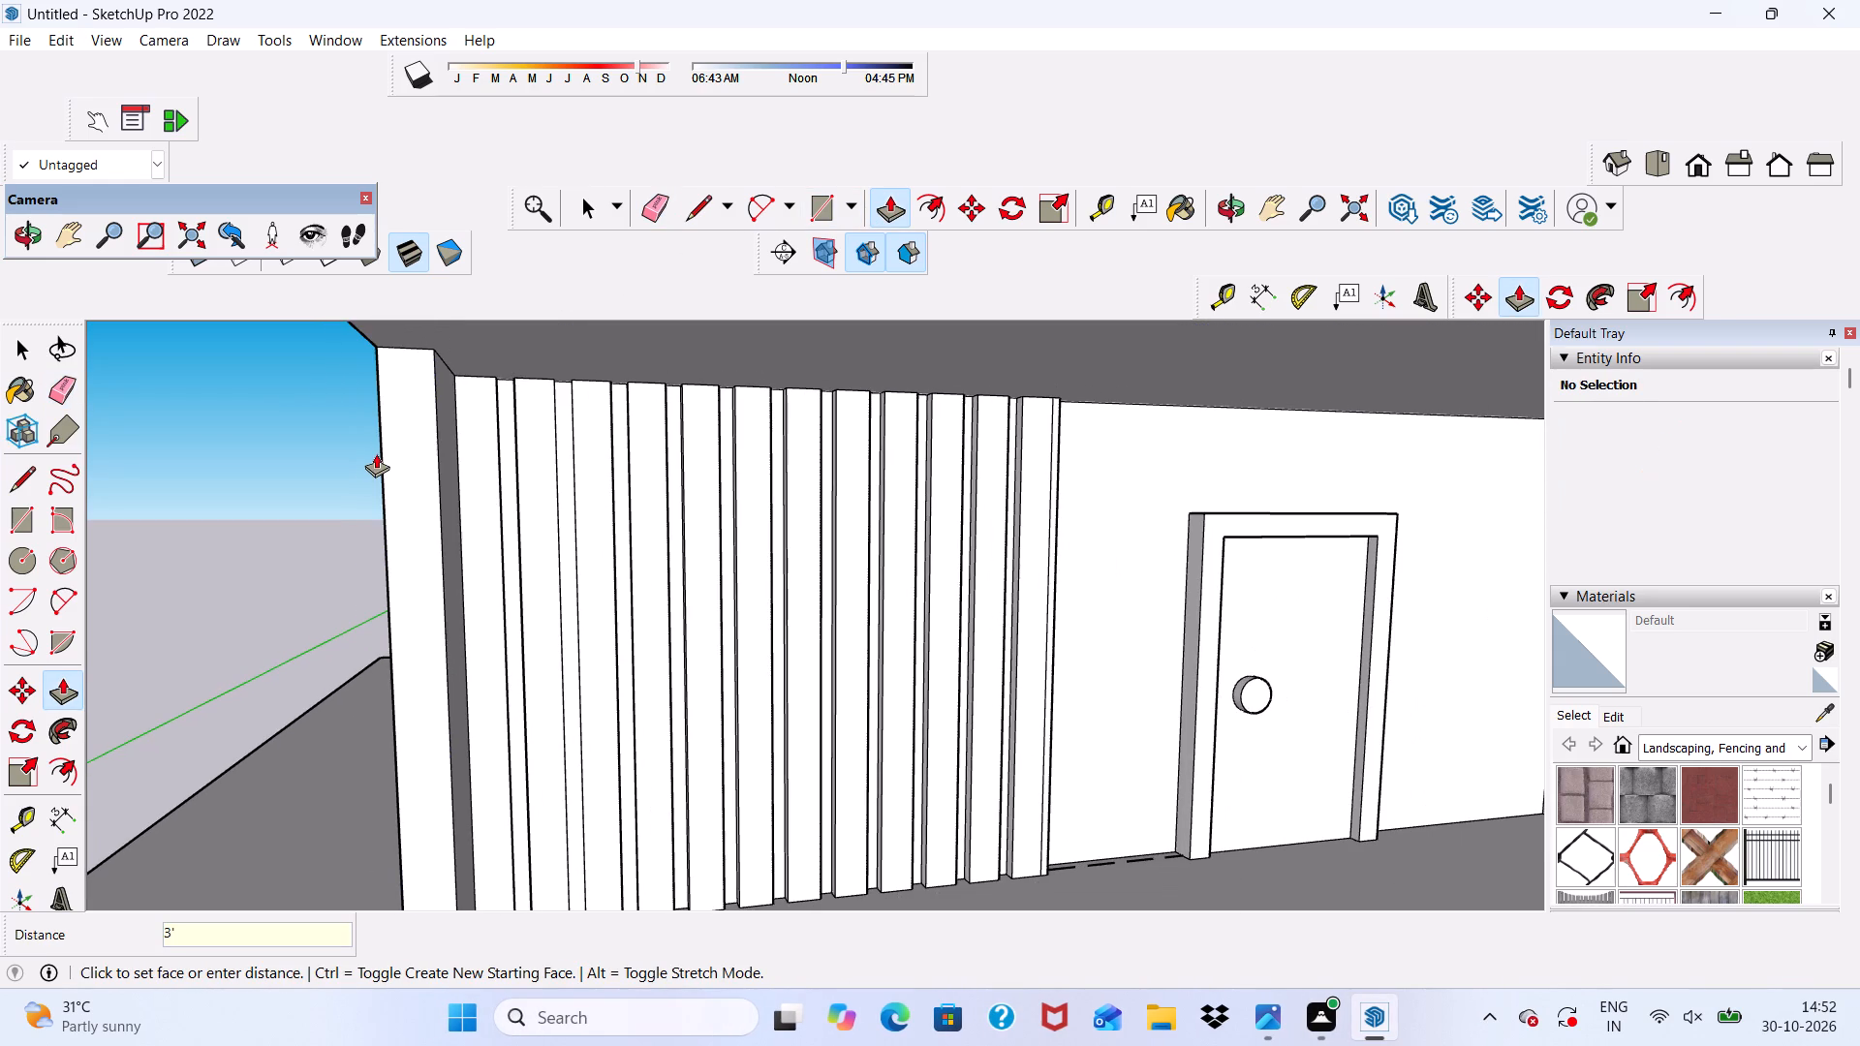
Draw a 7' 11" by 9" rectangle on the balcony's underside, from the projecting wall's inner top corner to the balcony's outer front corner.
scroll(375, 452, down, 7)
middle_drag(440, 408, 275, 276)
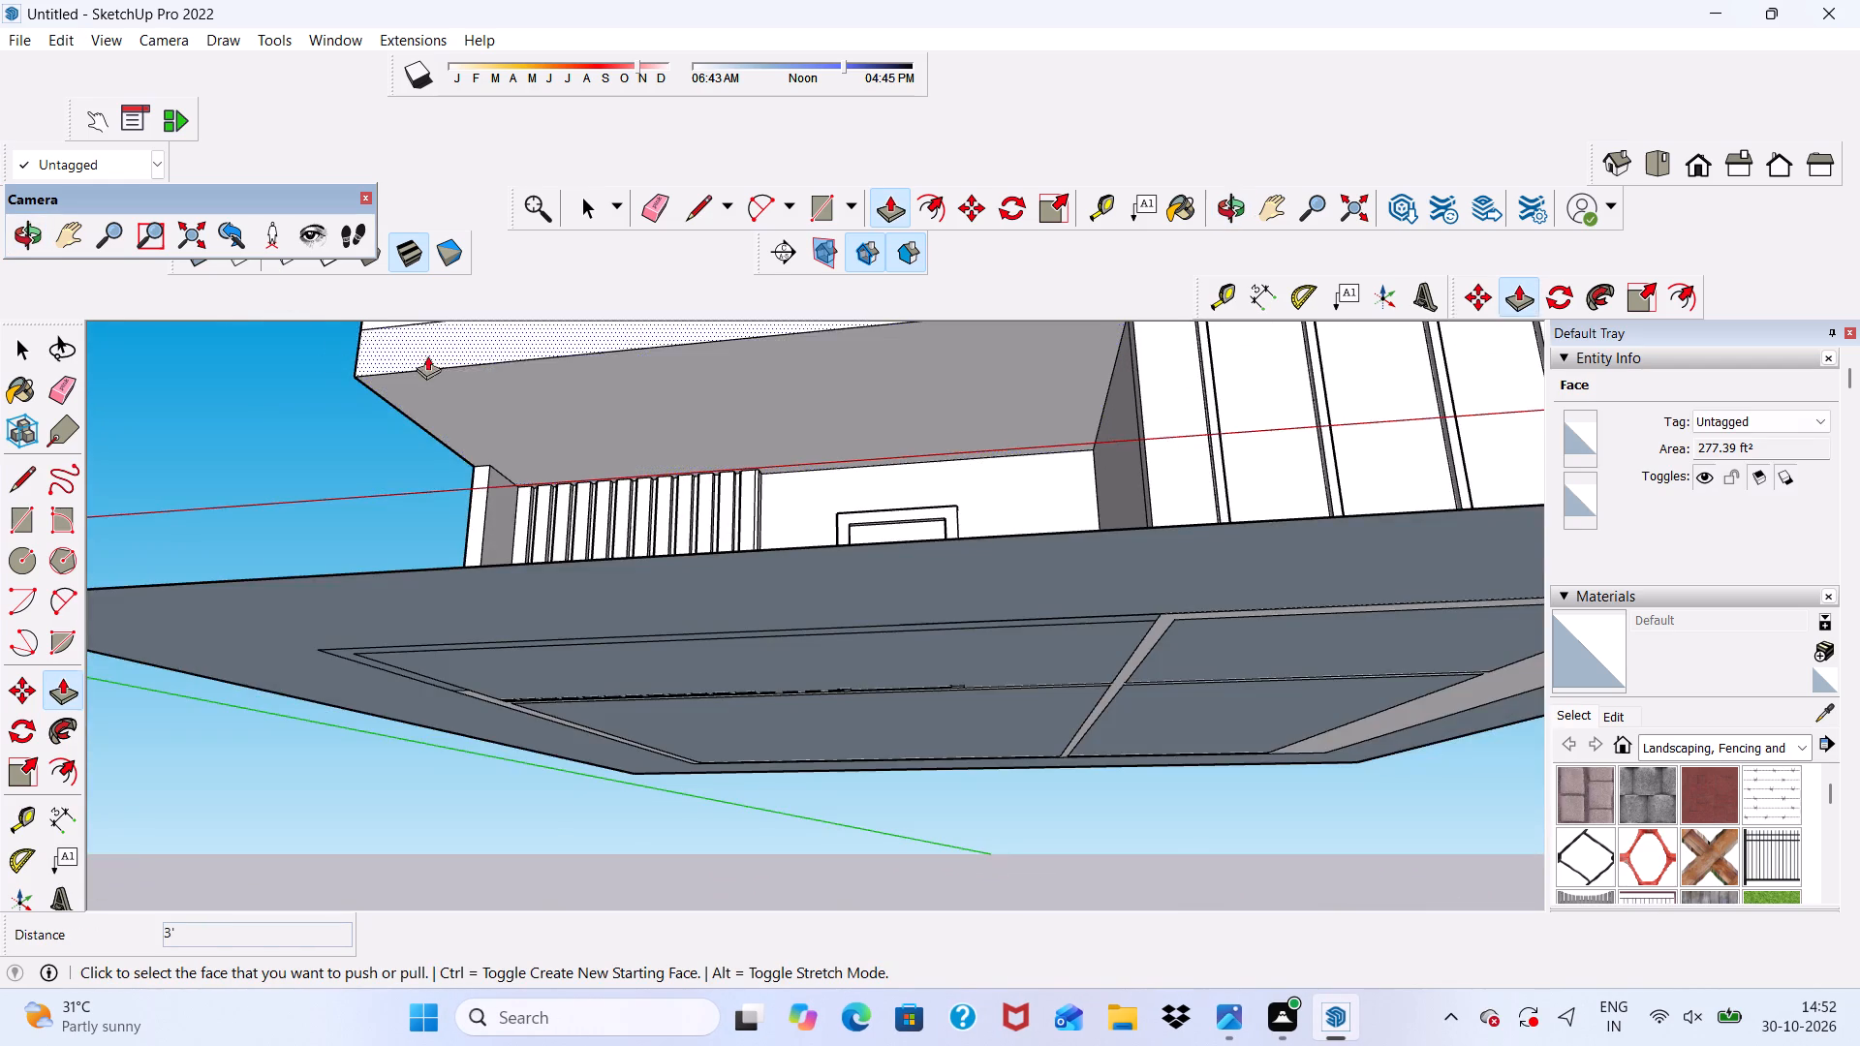
scroll(511, 373, up, 5)
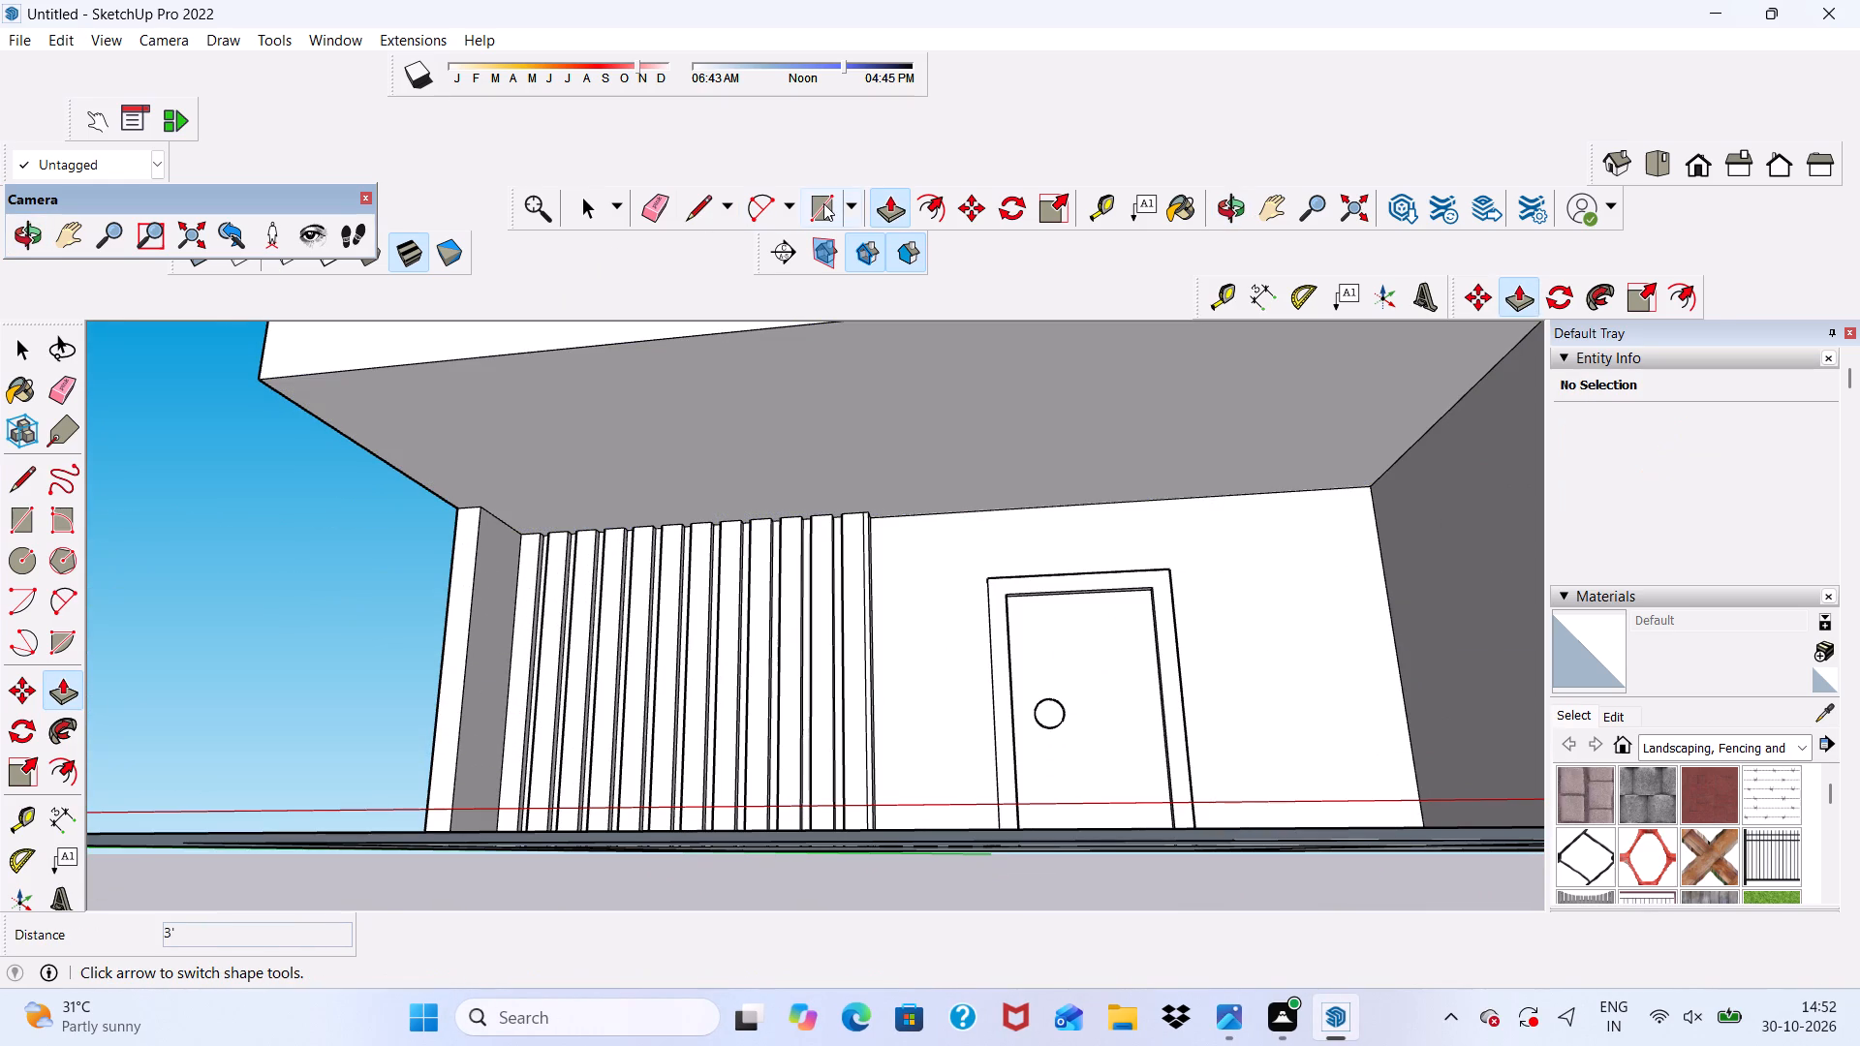
click(823, 203)
scroll(513, 508, up, 7)
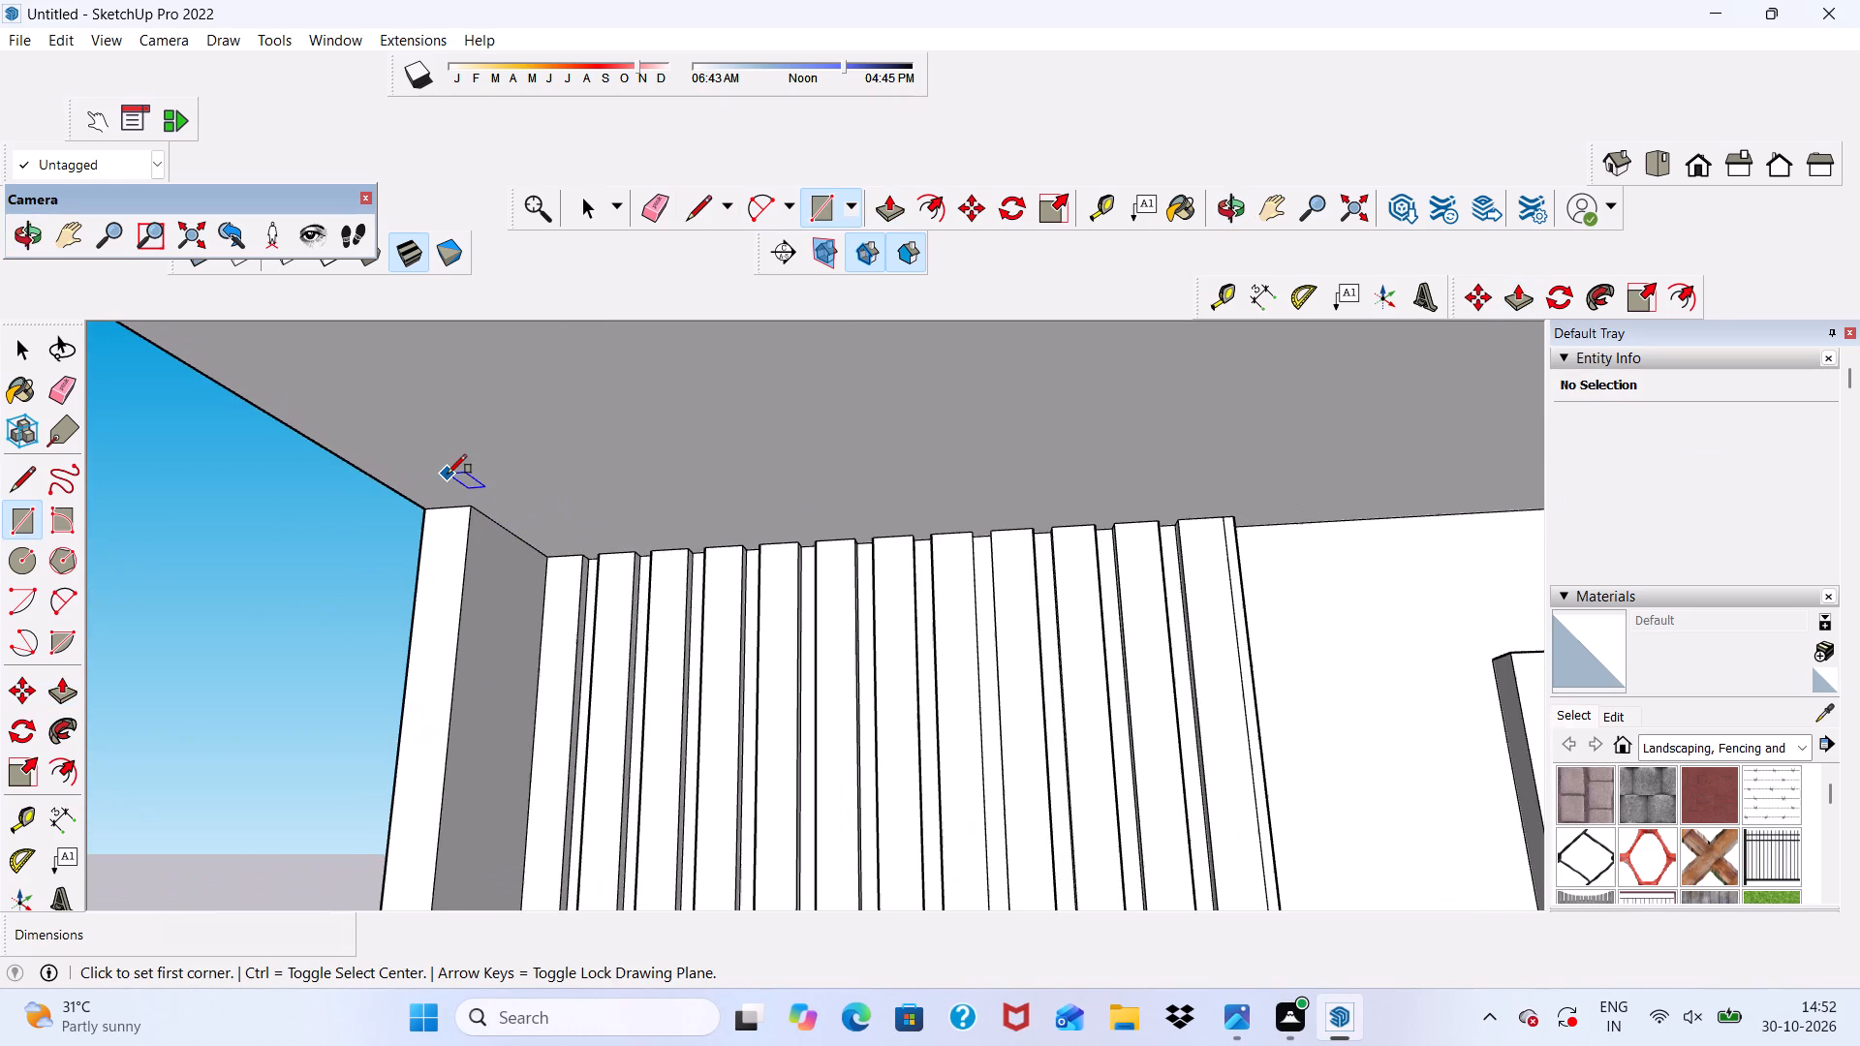
click(466, 506)
scroll(334, 425, down, 5)
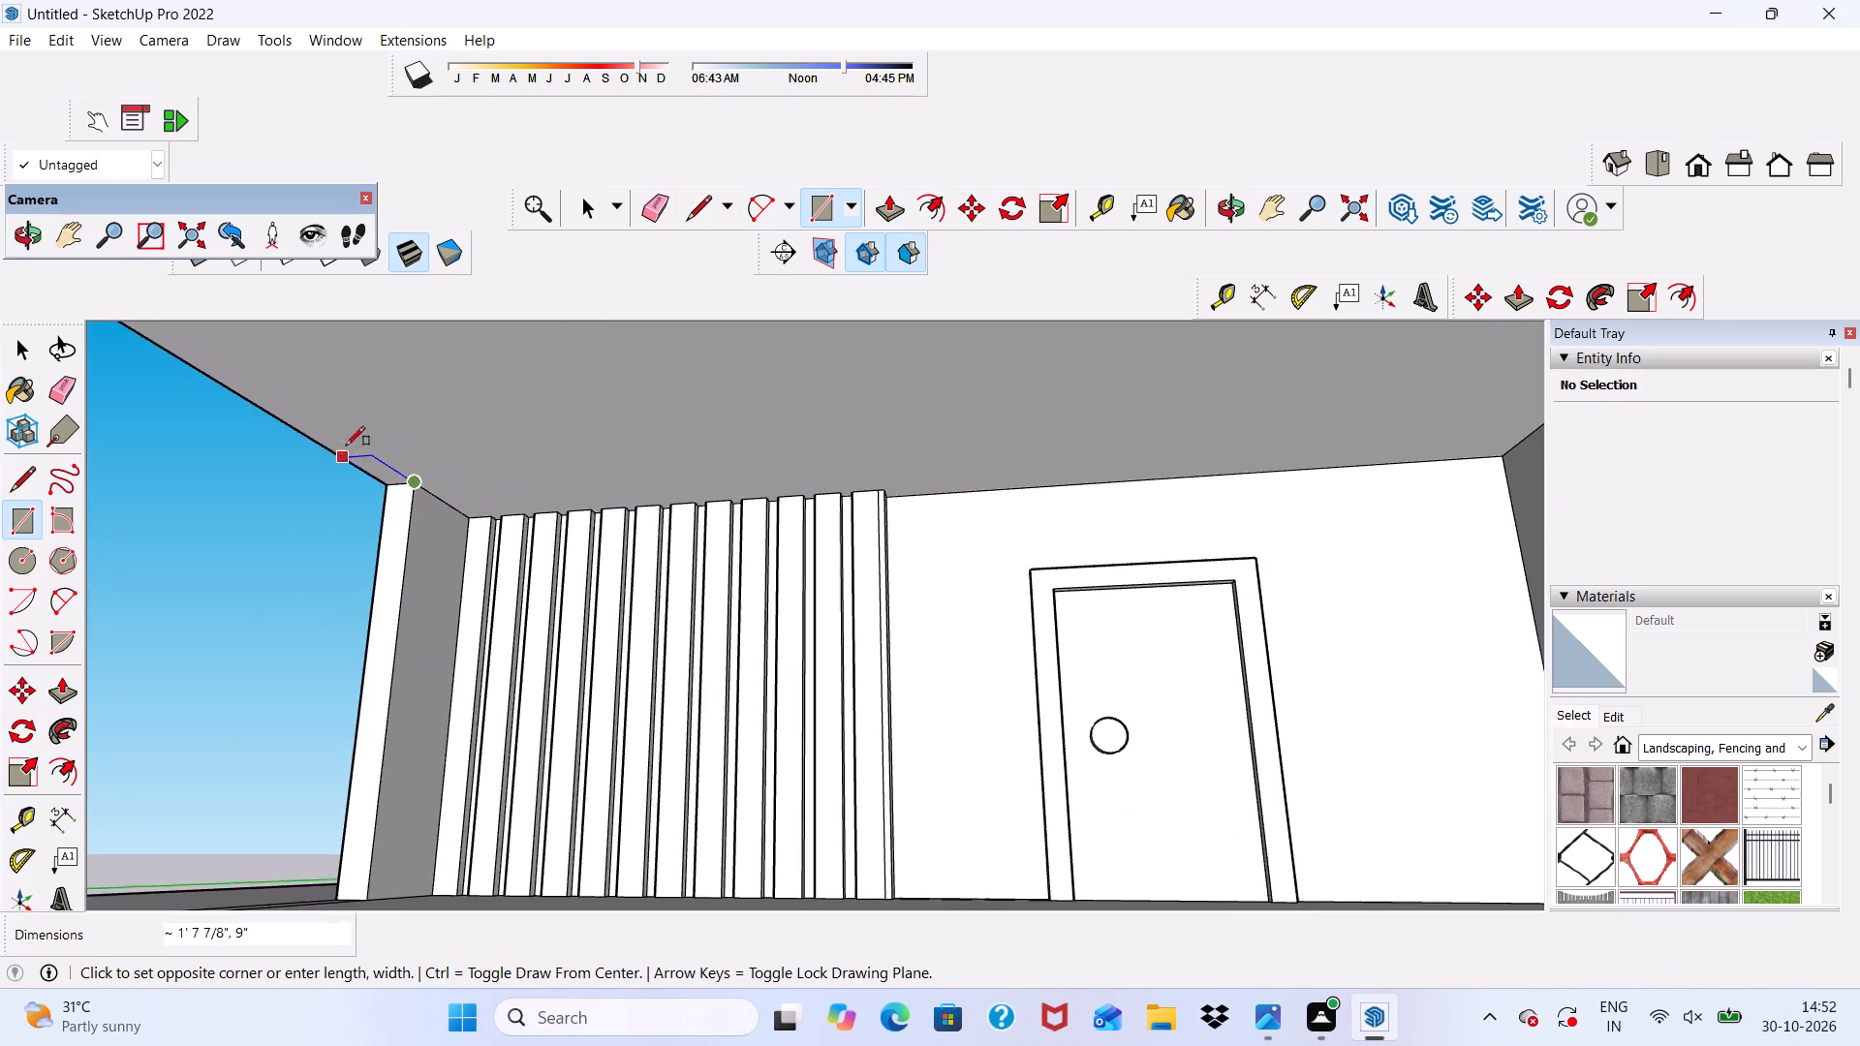
scroll(346, 446, down, 5)
scroll(252, 415, up, 5)
scroll(187, 321, down, 4)
scroll(187, 331, up, 8)
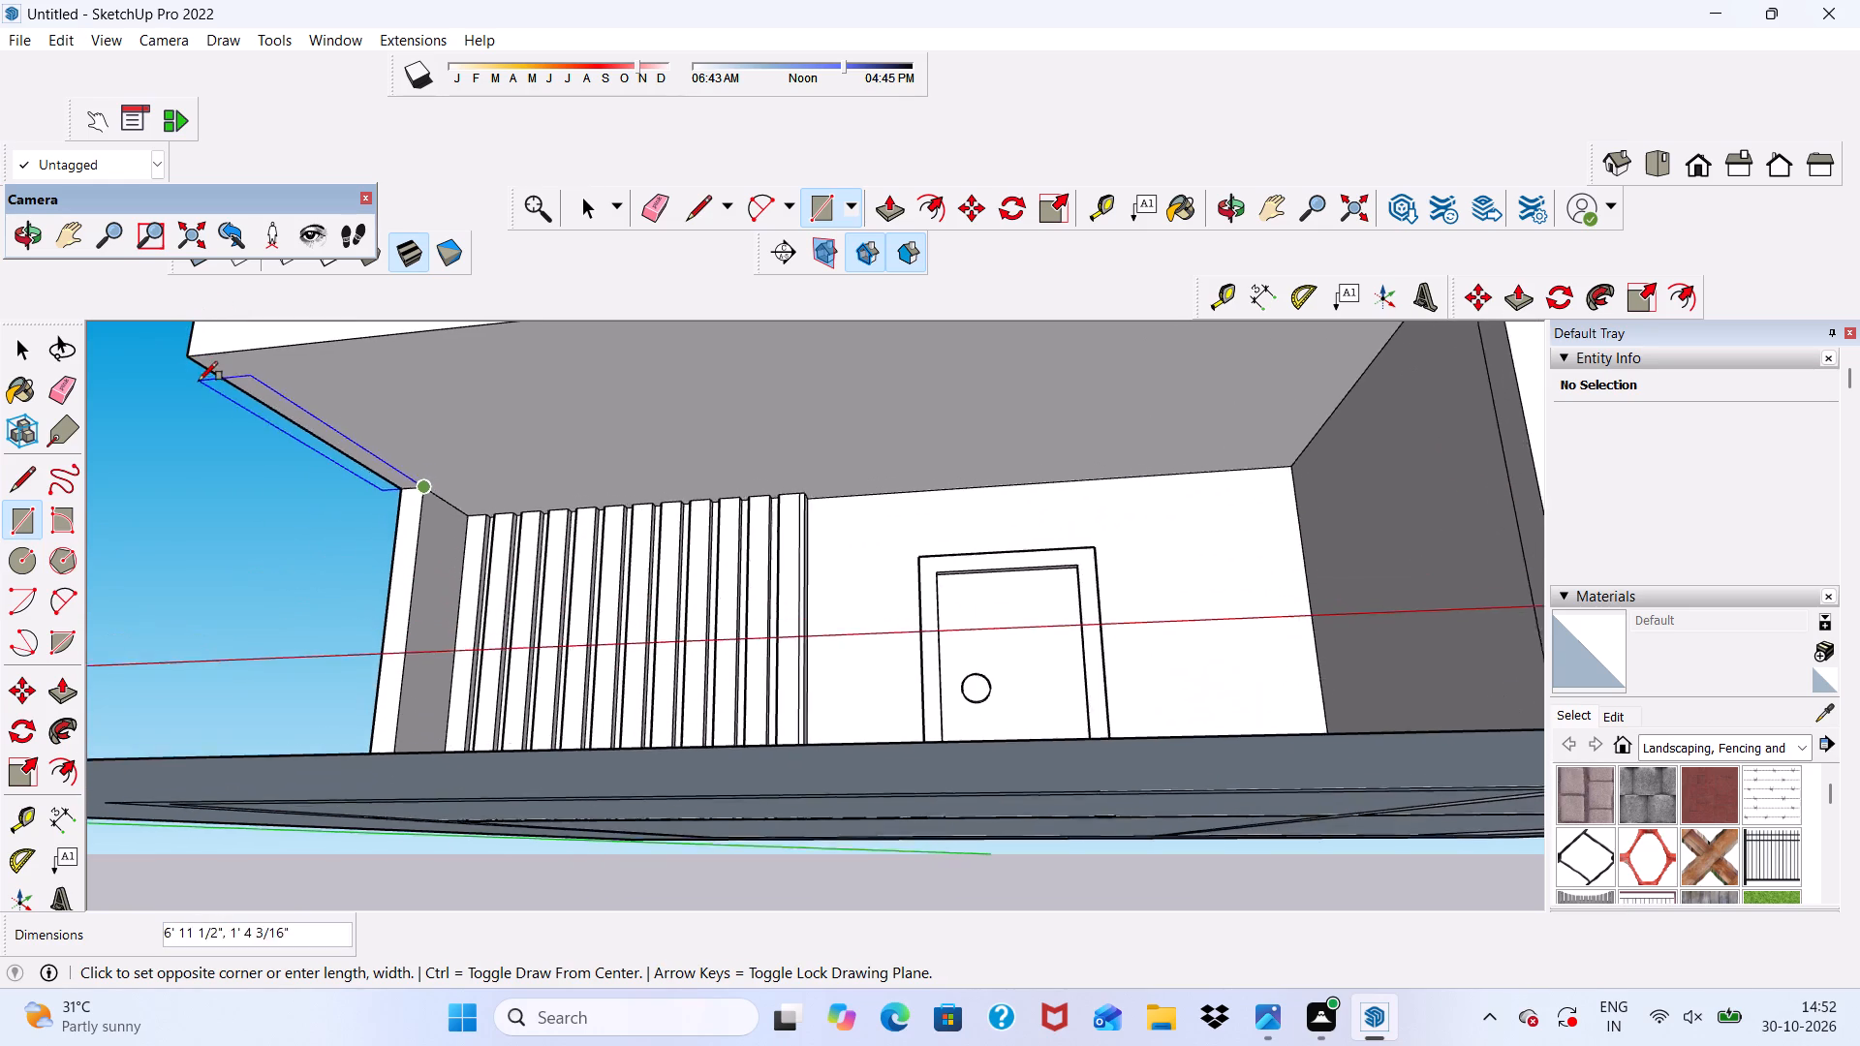
scroll(199, 381, up, 8)
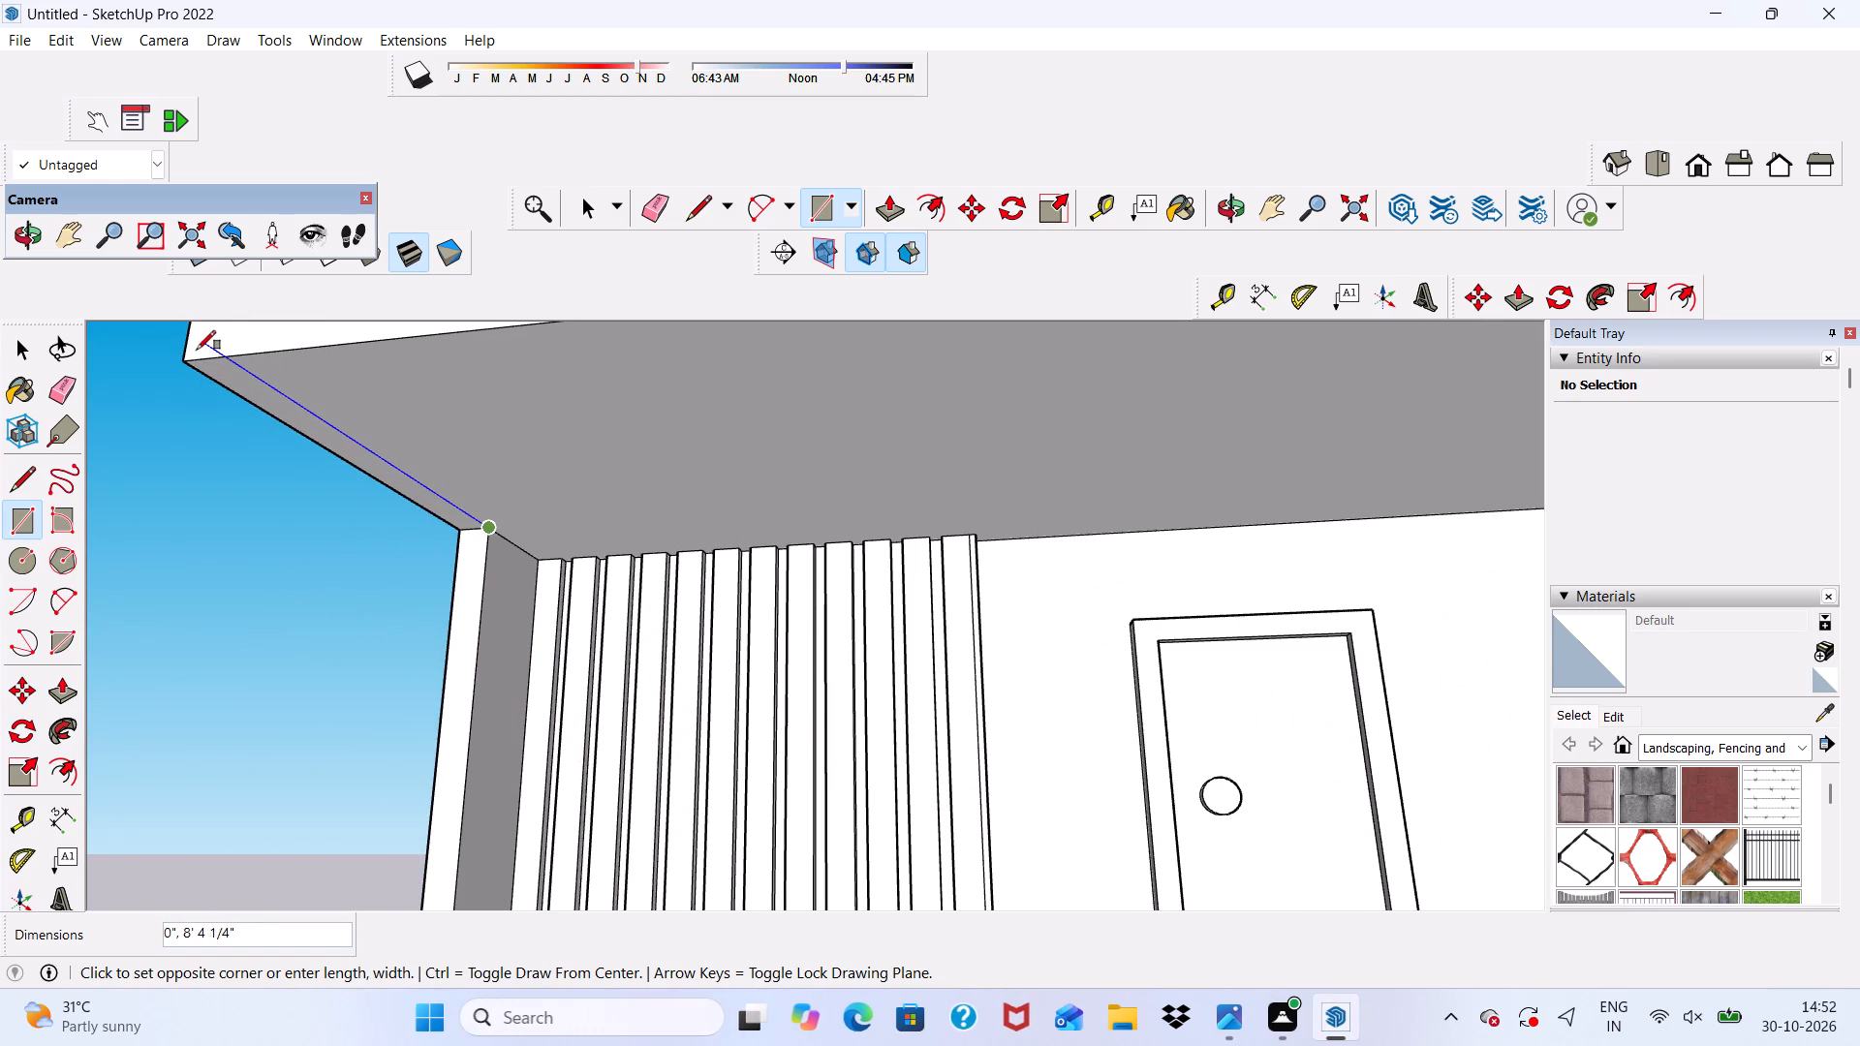
scroll(203, 357, up, 4)
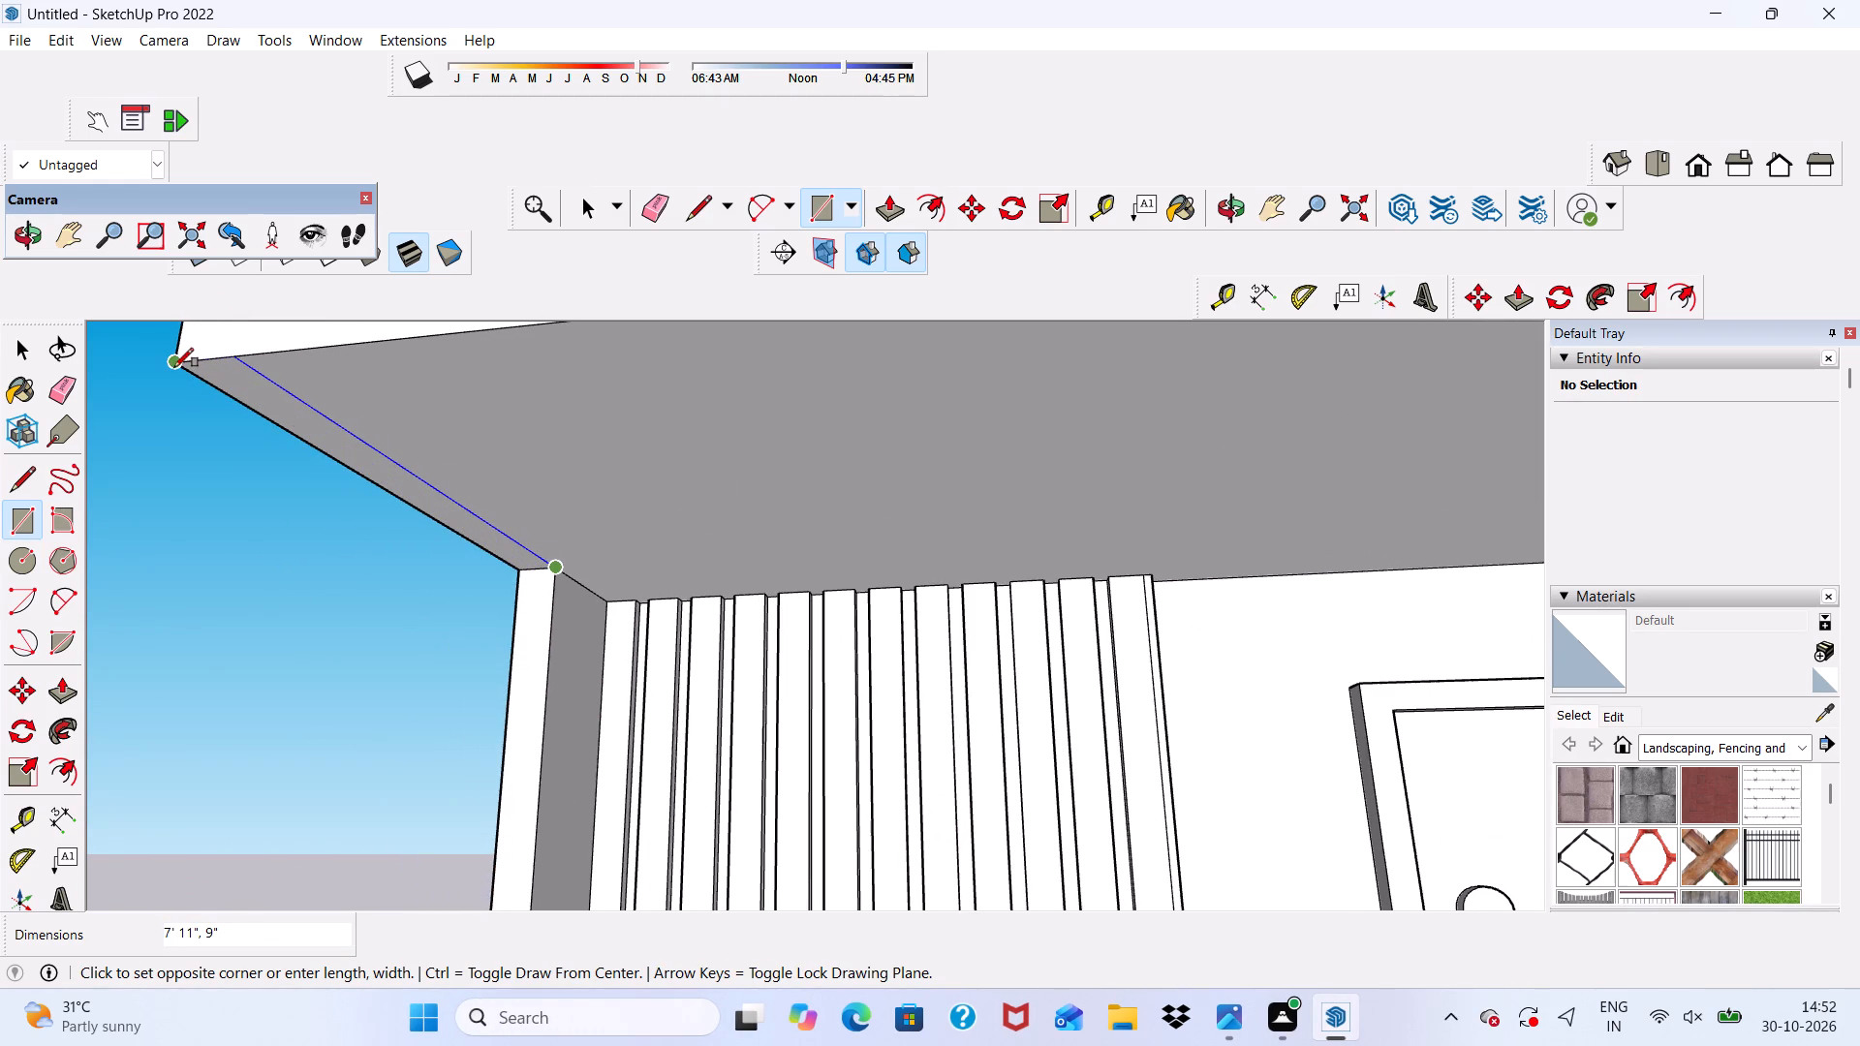
click(174, 367)
Push/Pull the narrow strip on the balcony's underside downward about 7 11/16" to form a side beam.
scroll(192, 373, down, 4)
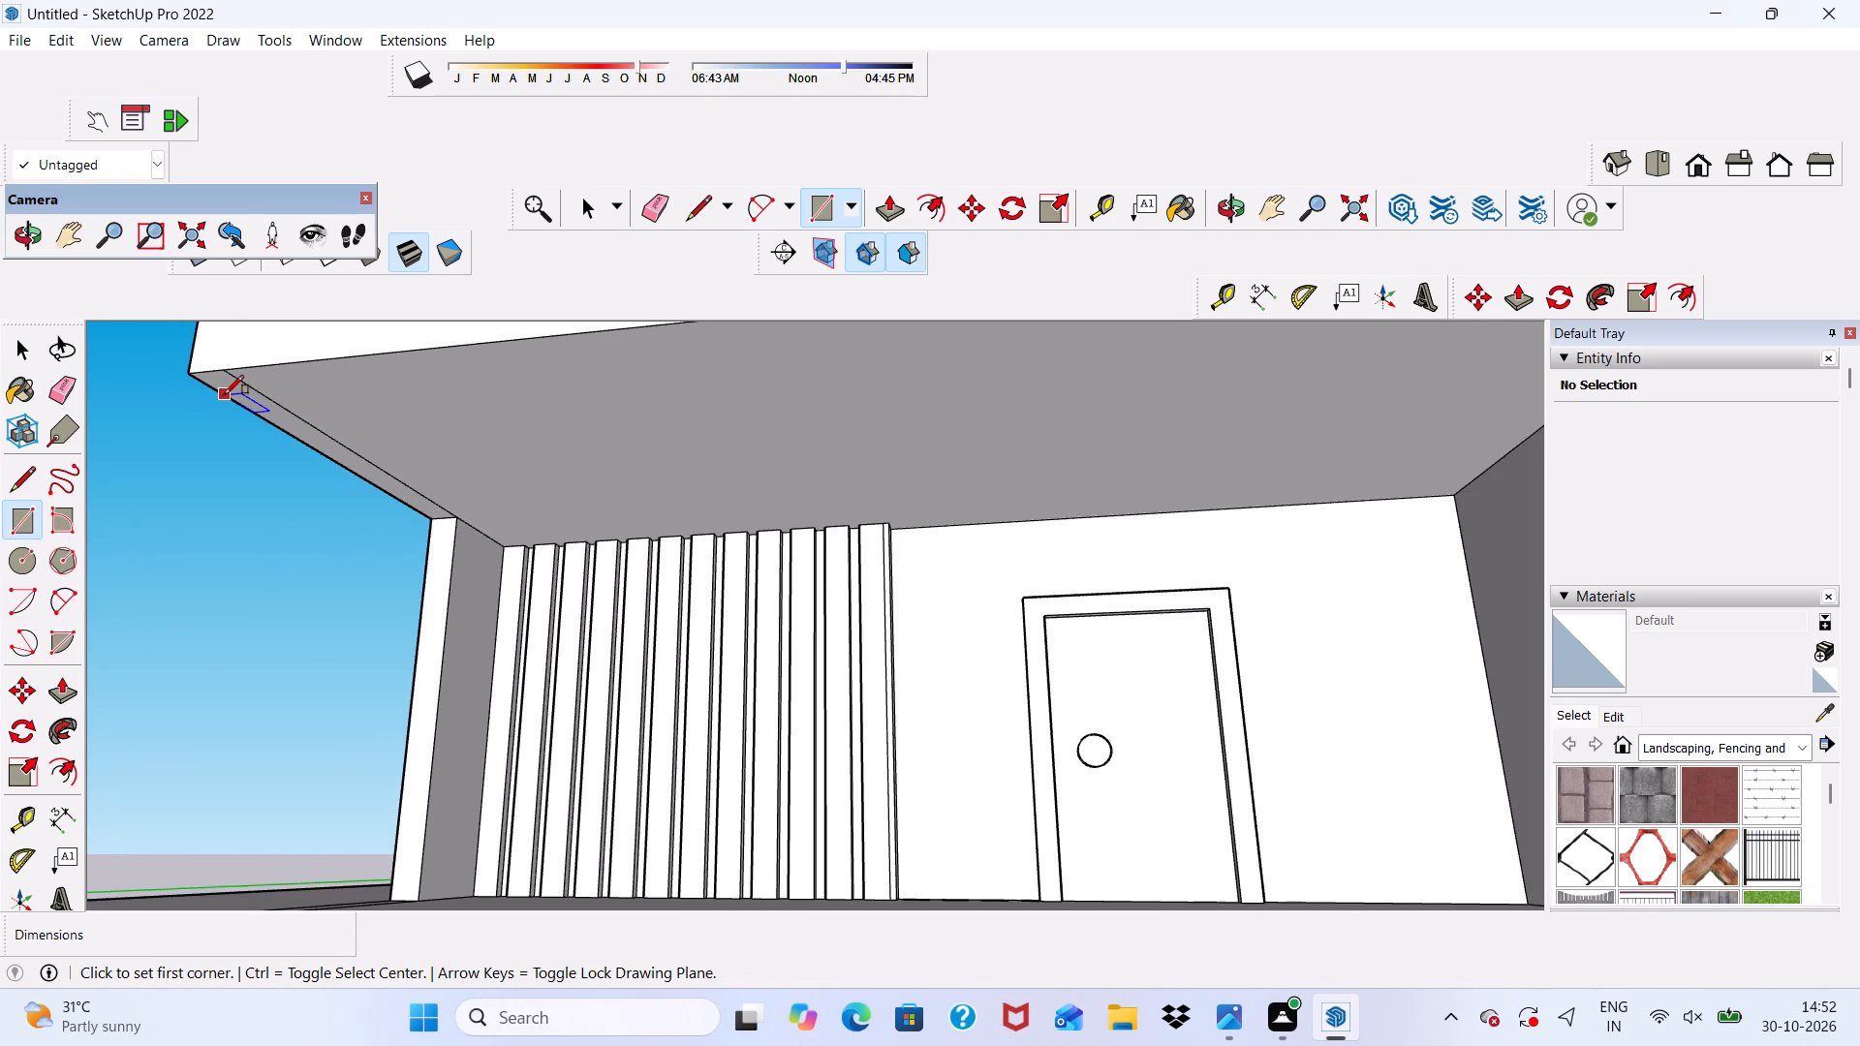
scroll(225, 393, down, 2)
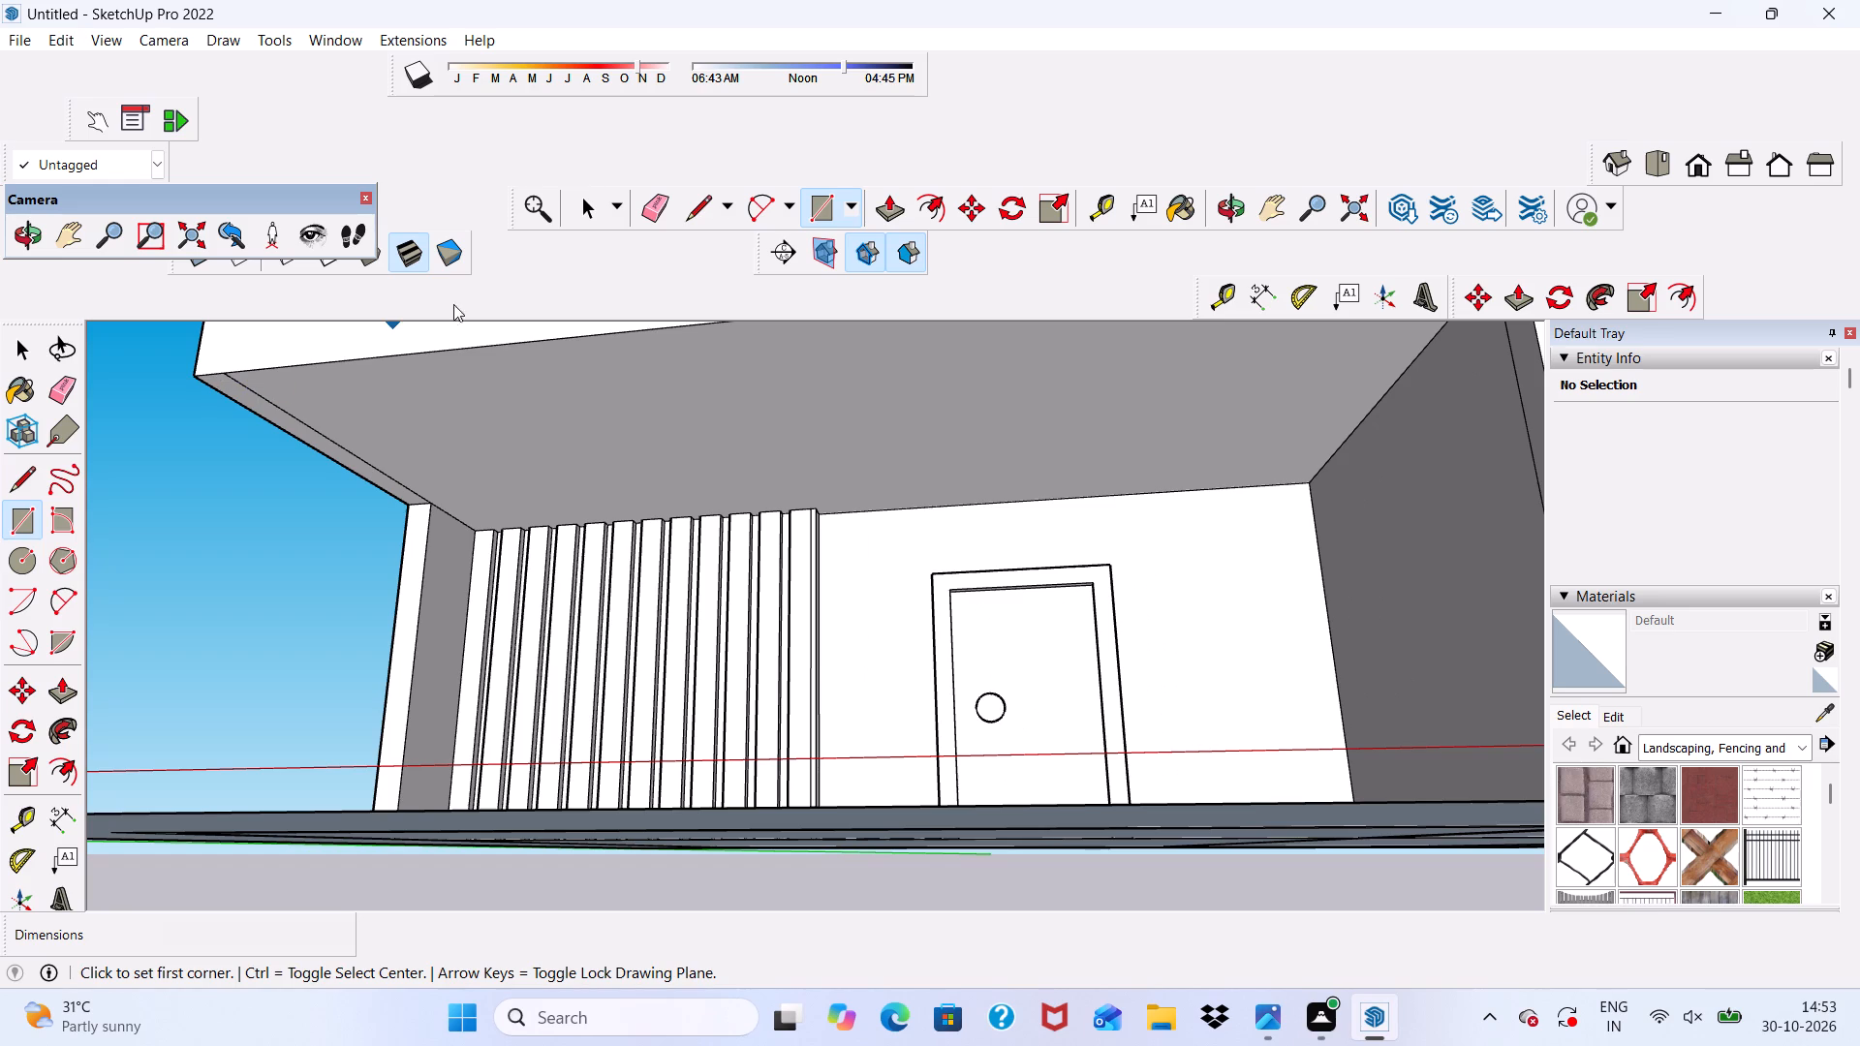
click(891, 200)
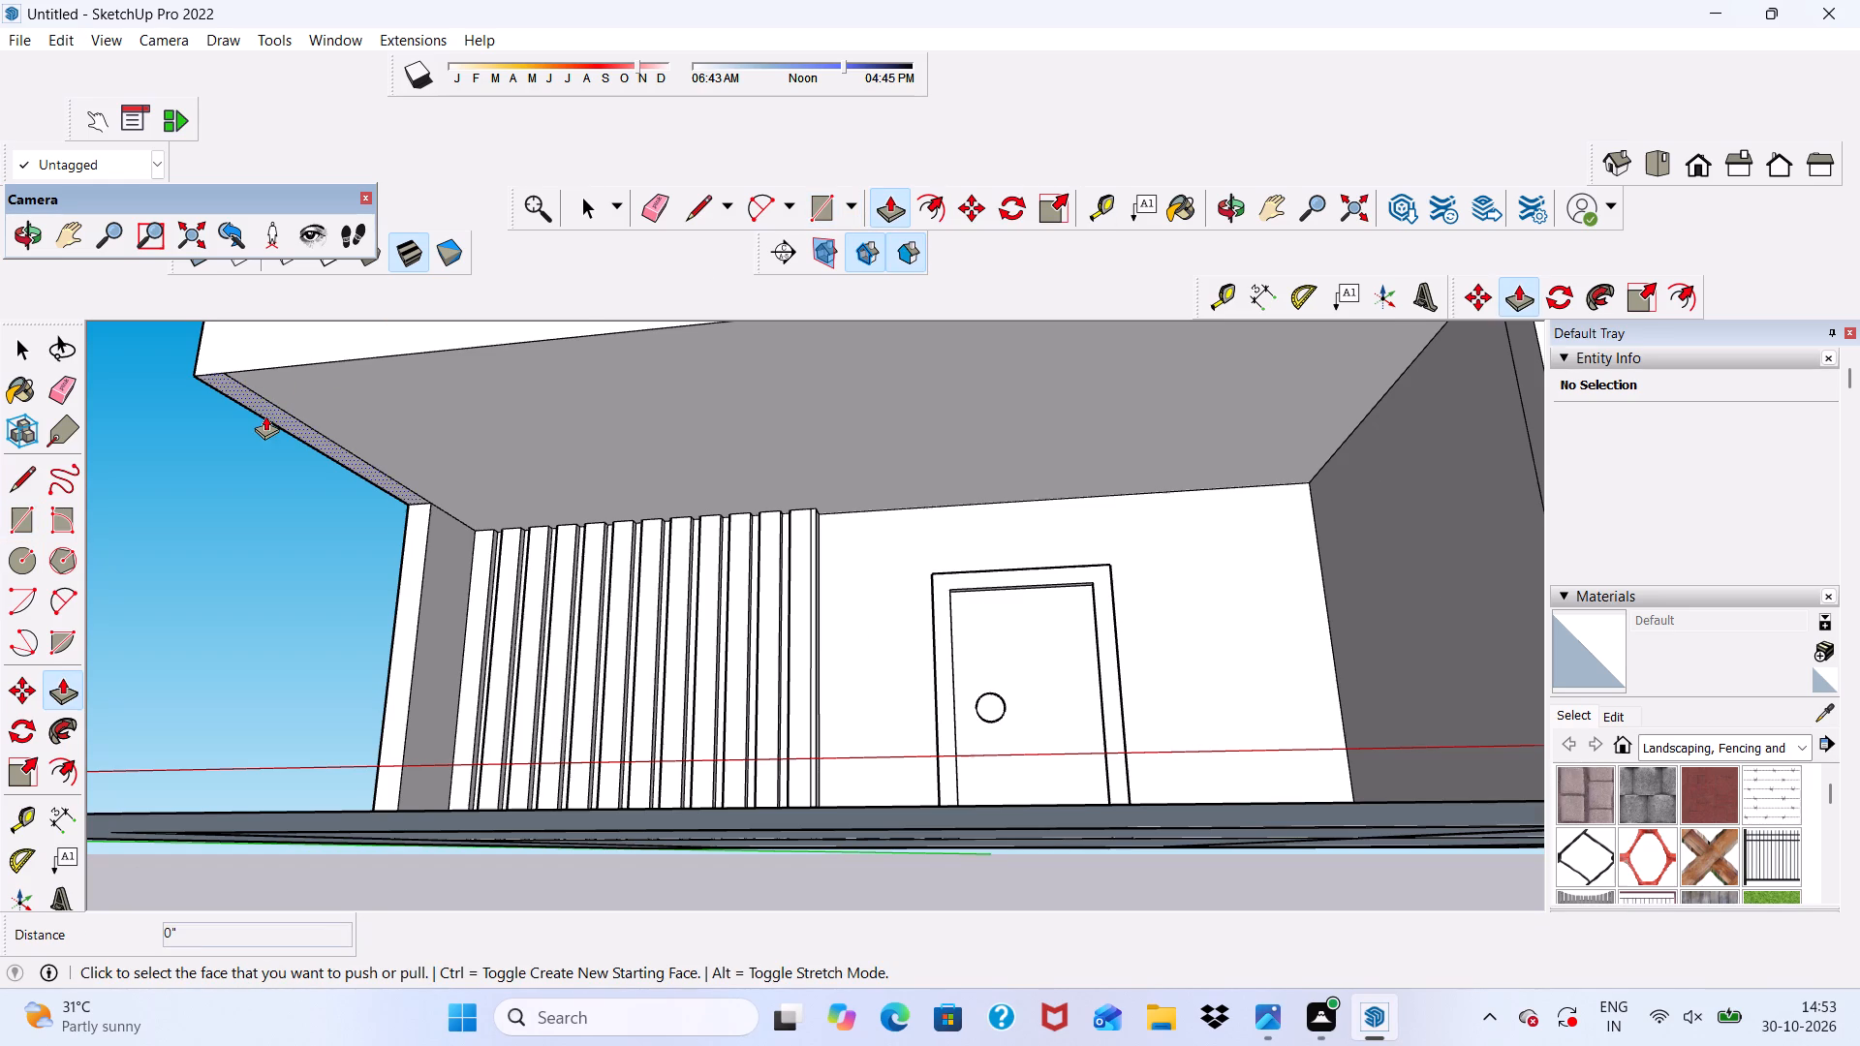
scroll(265, 415, up, 2)
click(261, 403)
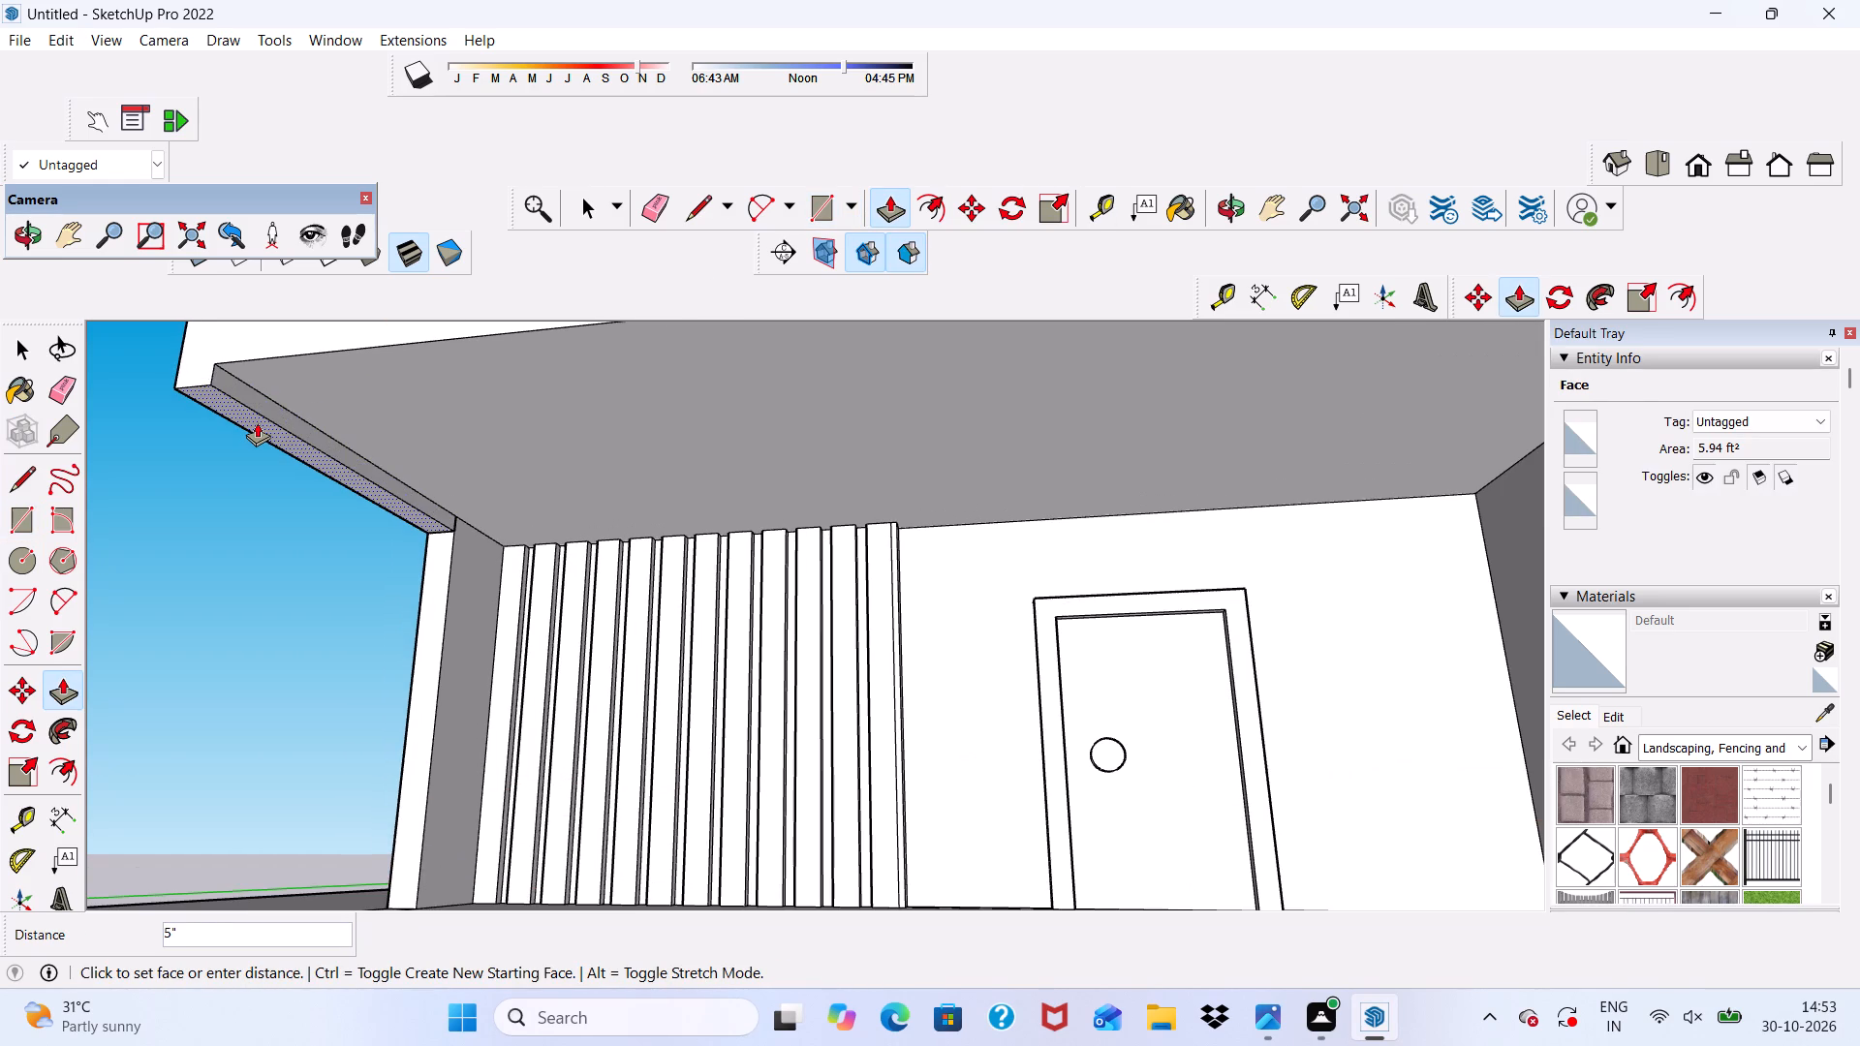
click(268, 436)
Examine the new side beam, balcony and front facade from several angles, including the porch floor below.
scroll(275, 361, down, 6)
middle_drag(313, 423, 340, 460)
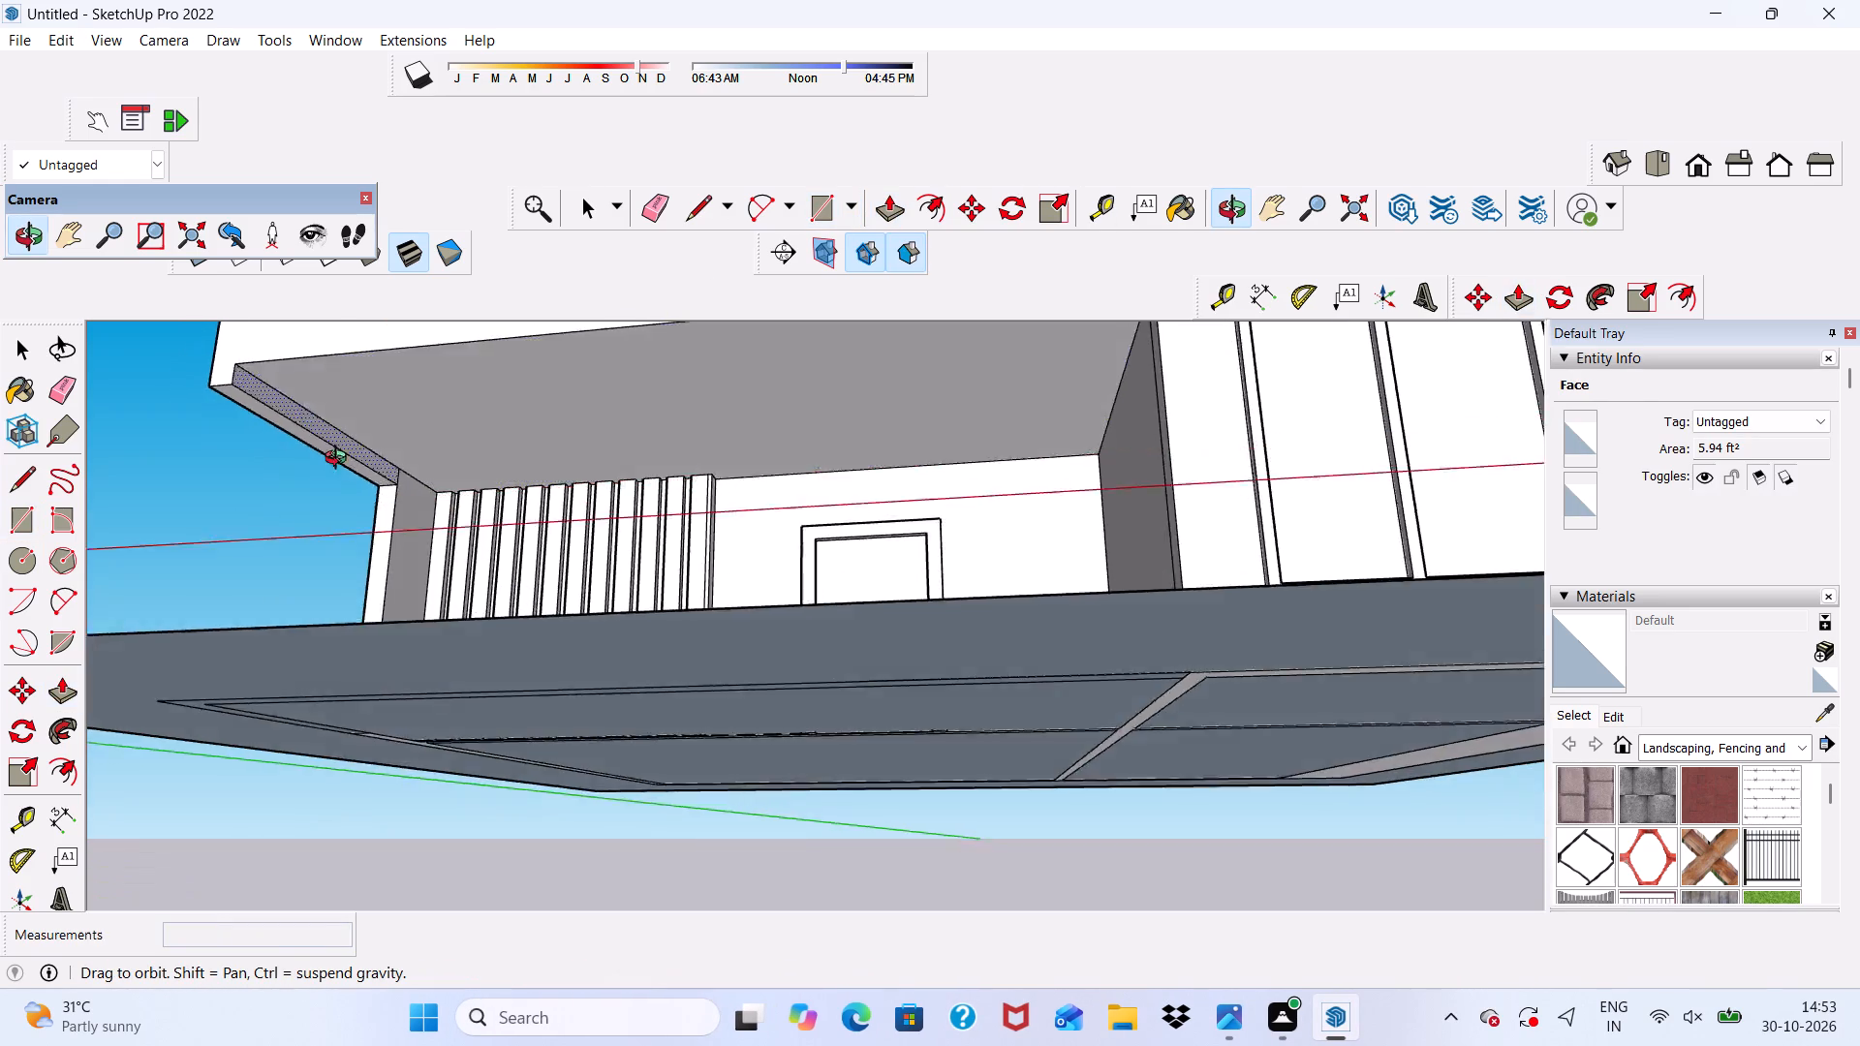
middle_drag(340, 460, 491, 676)
scroll(490, 650, down, 6)
middle_drag(587, 737, 522, 595)
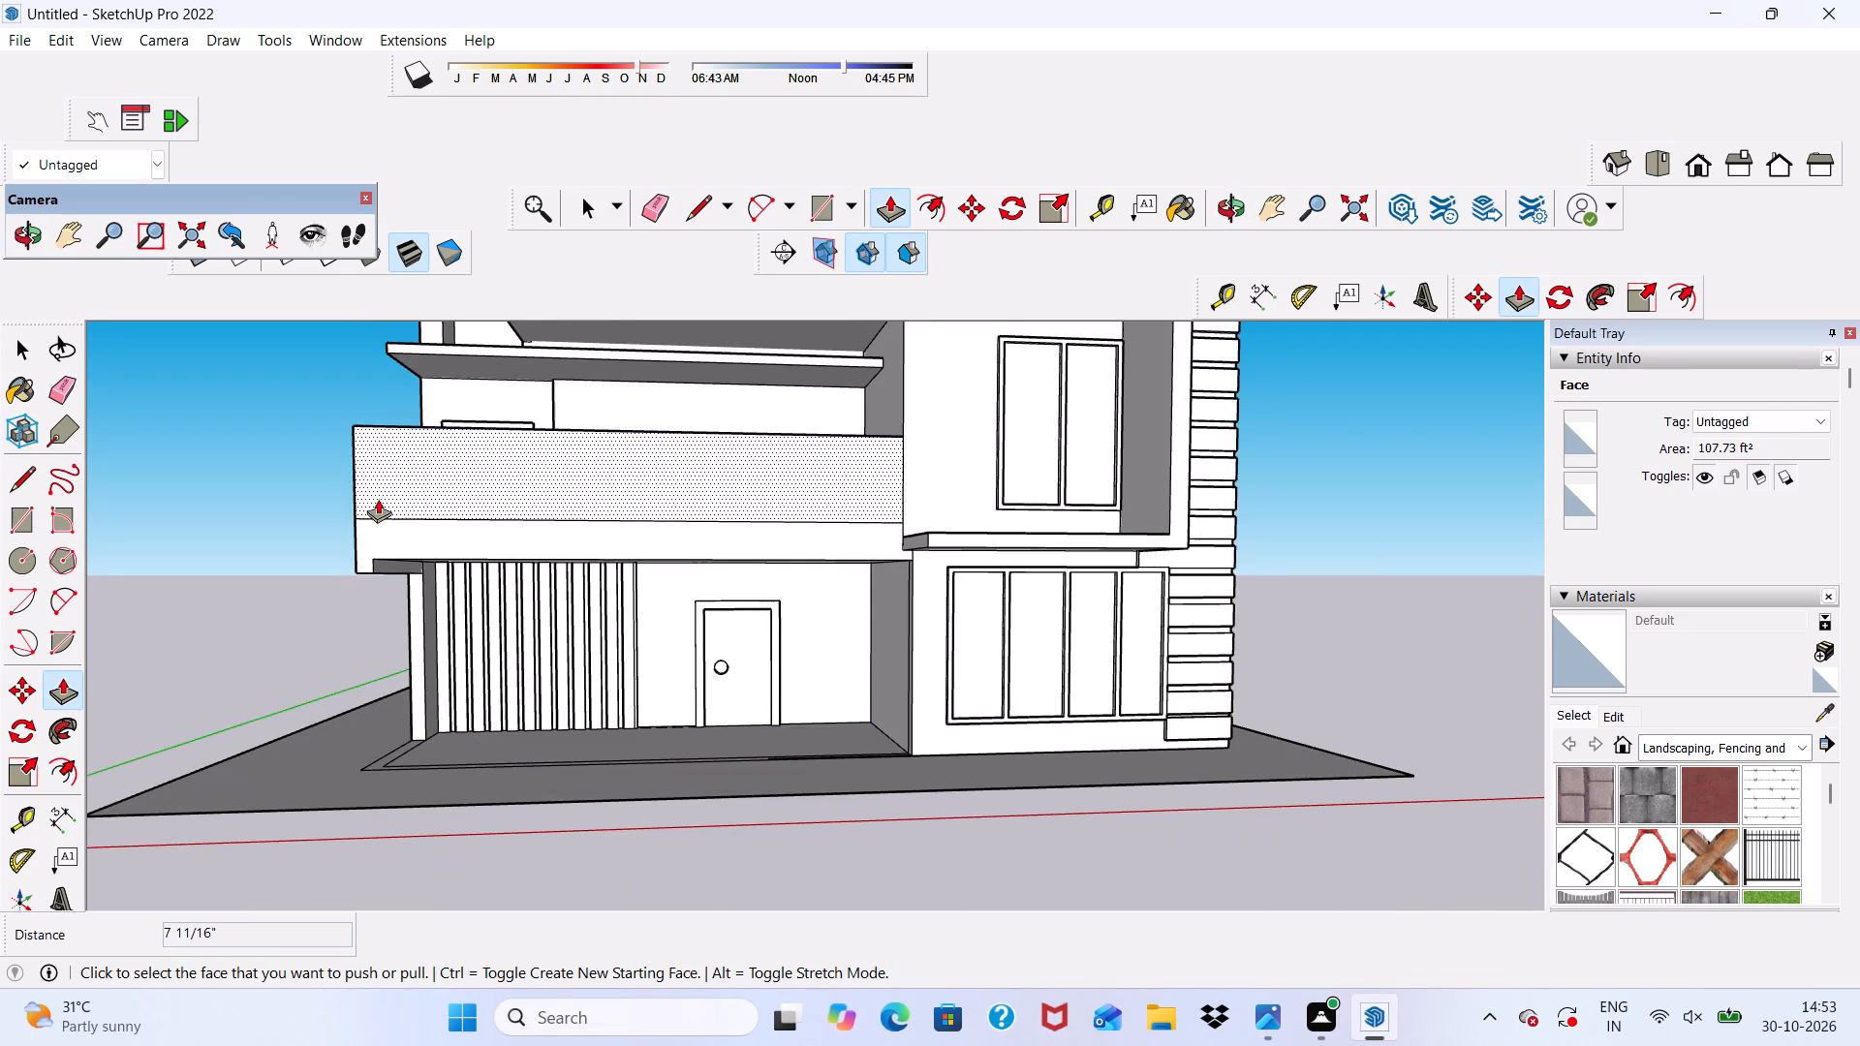
scroll(375, 496, up, 6)
middle_drag(398, 521, 718, 579)
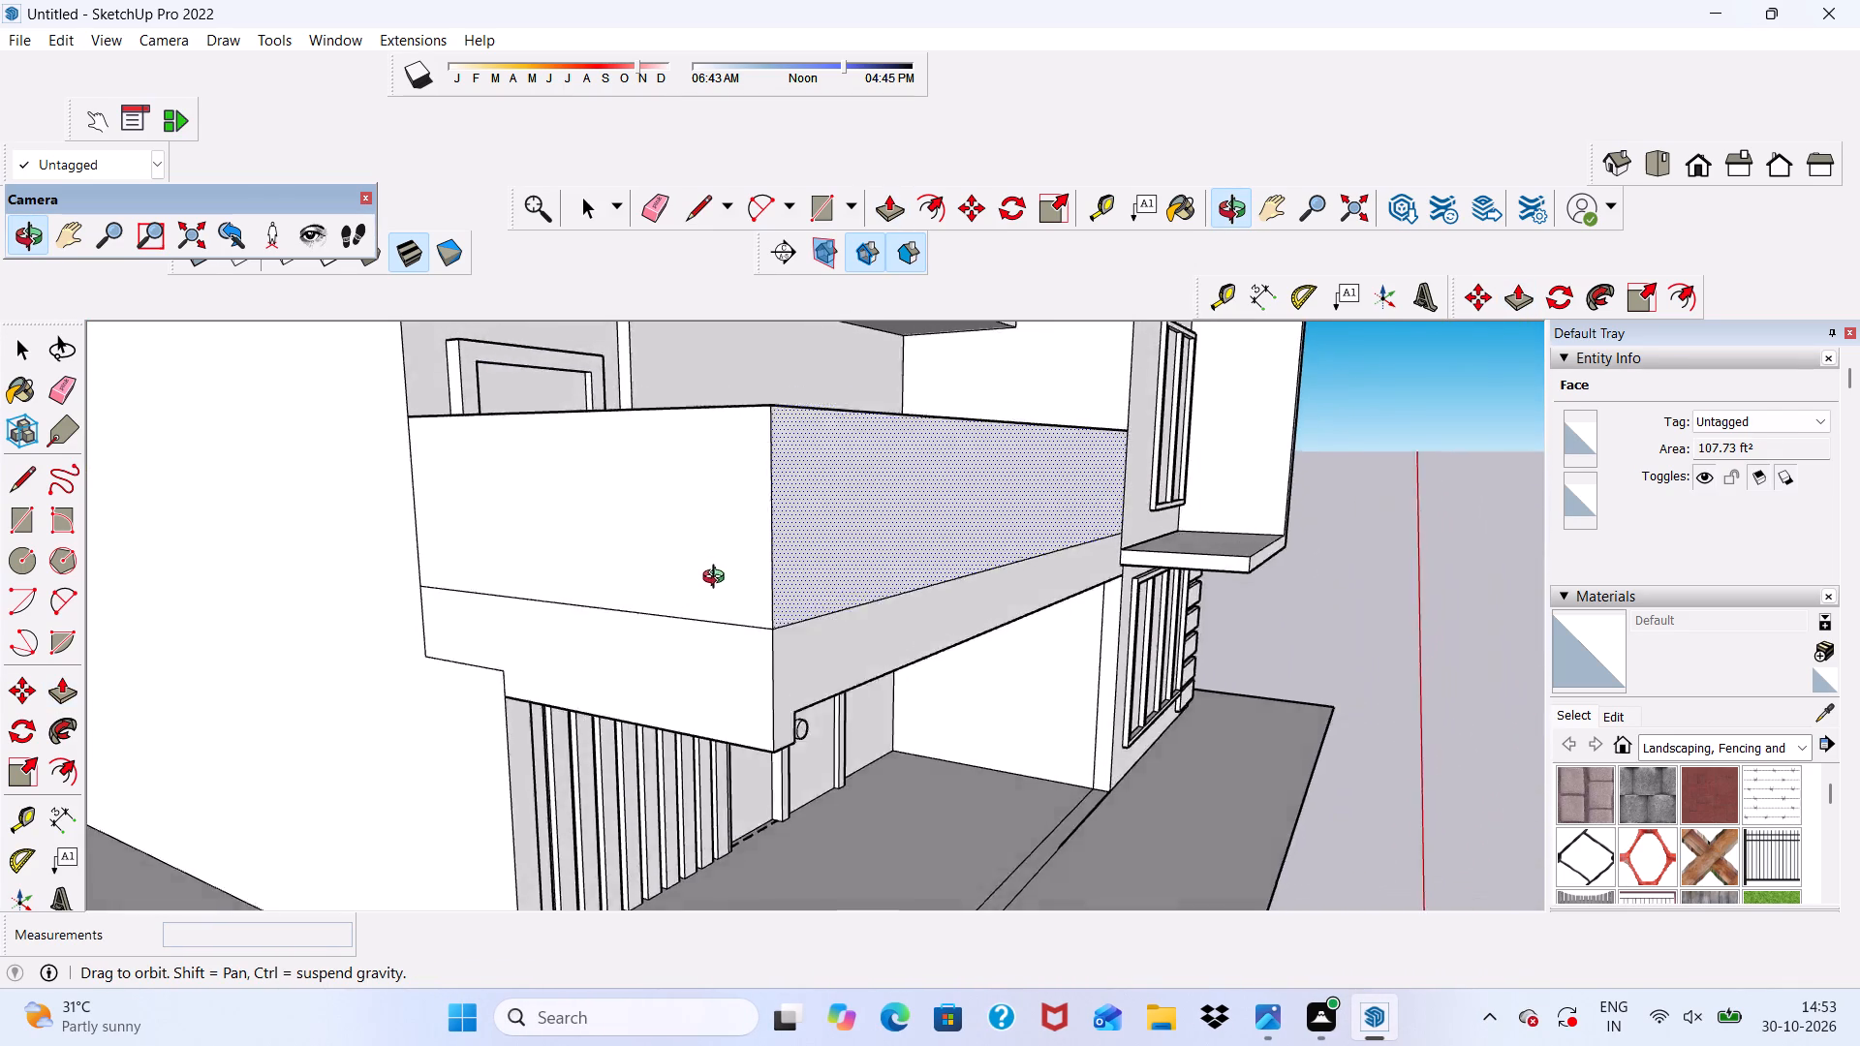
middle_drag(718, 579, 241, 668)
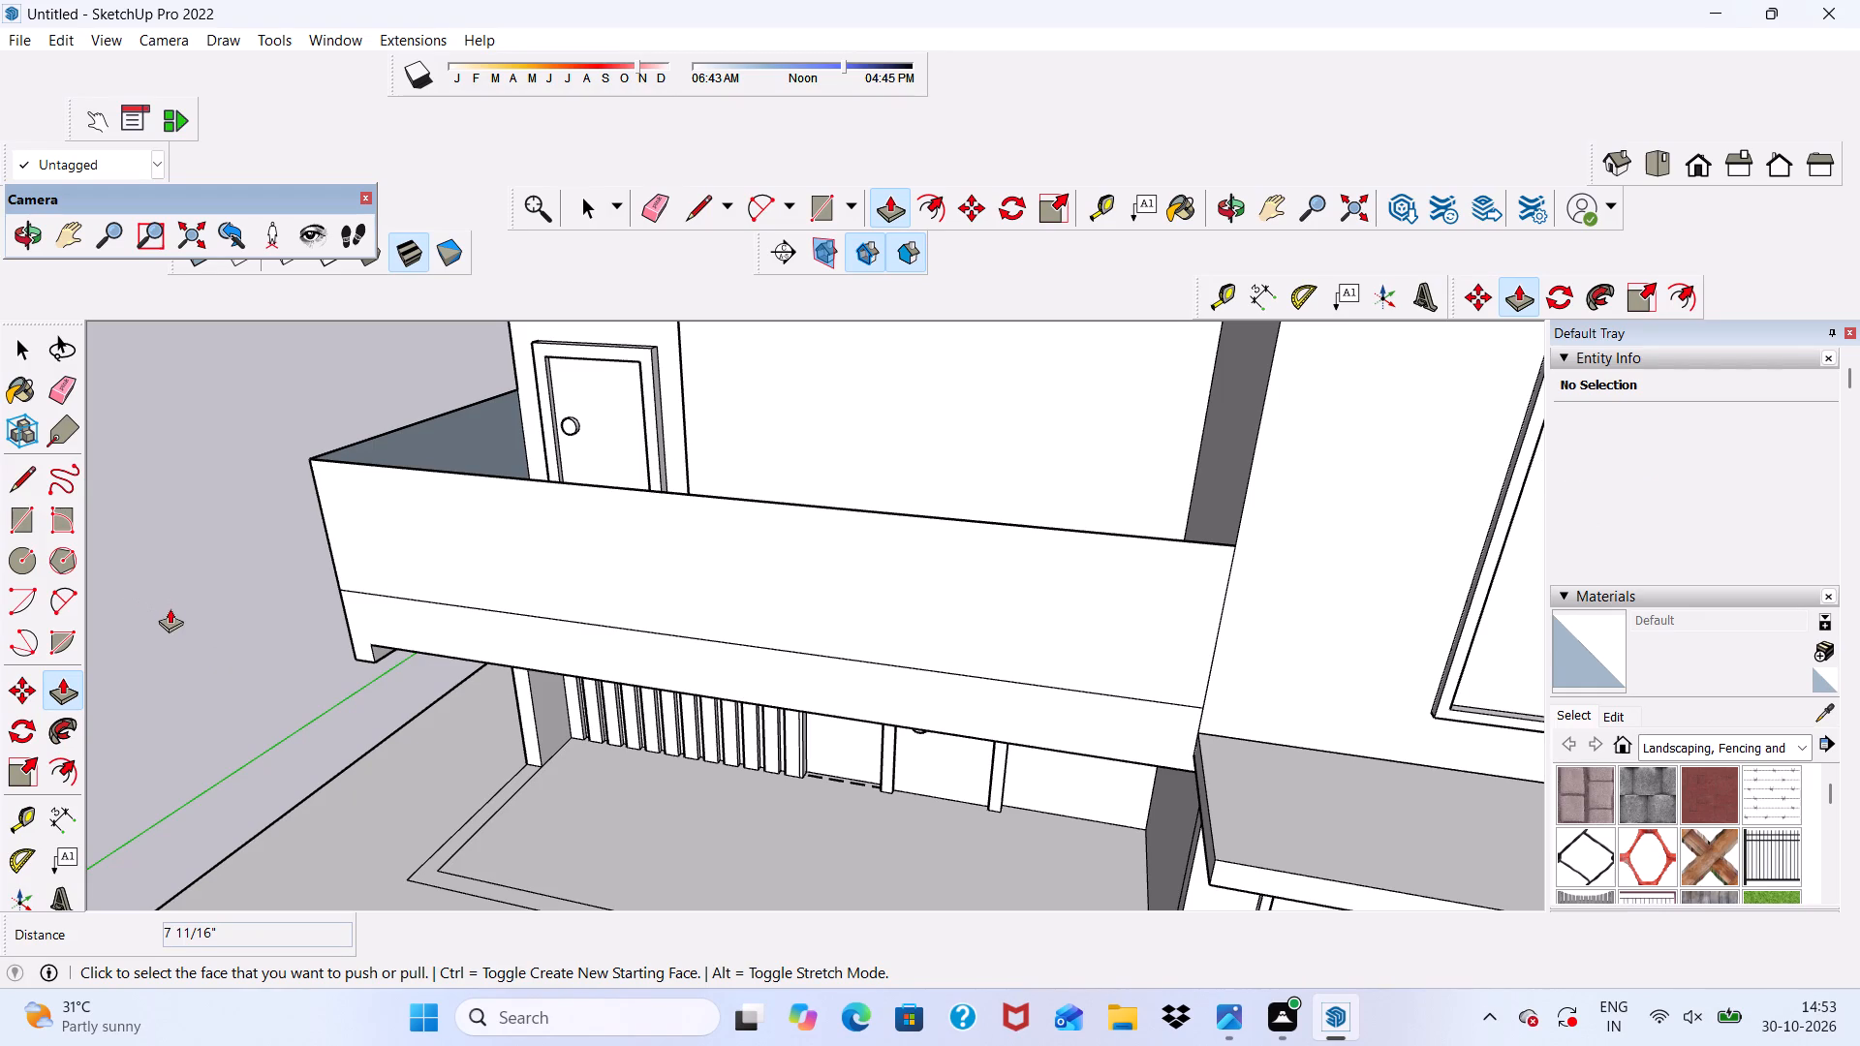
scroll(170, 608, down, 5)
key(space)
scroll(407, 542, down, 5)
middle_drag(507, 606, 657, 503)
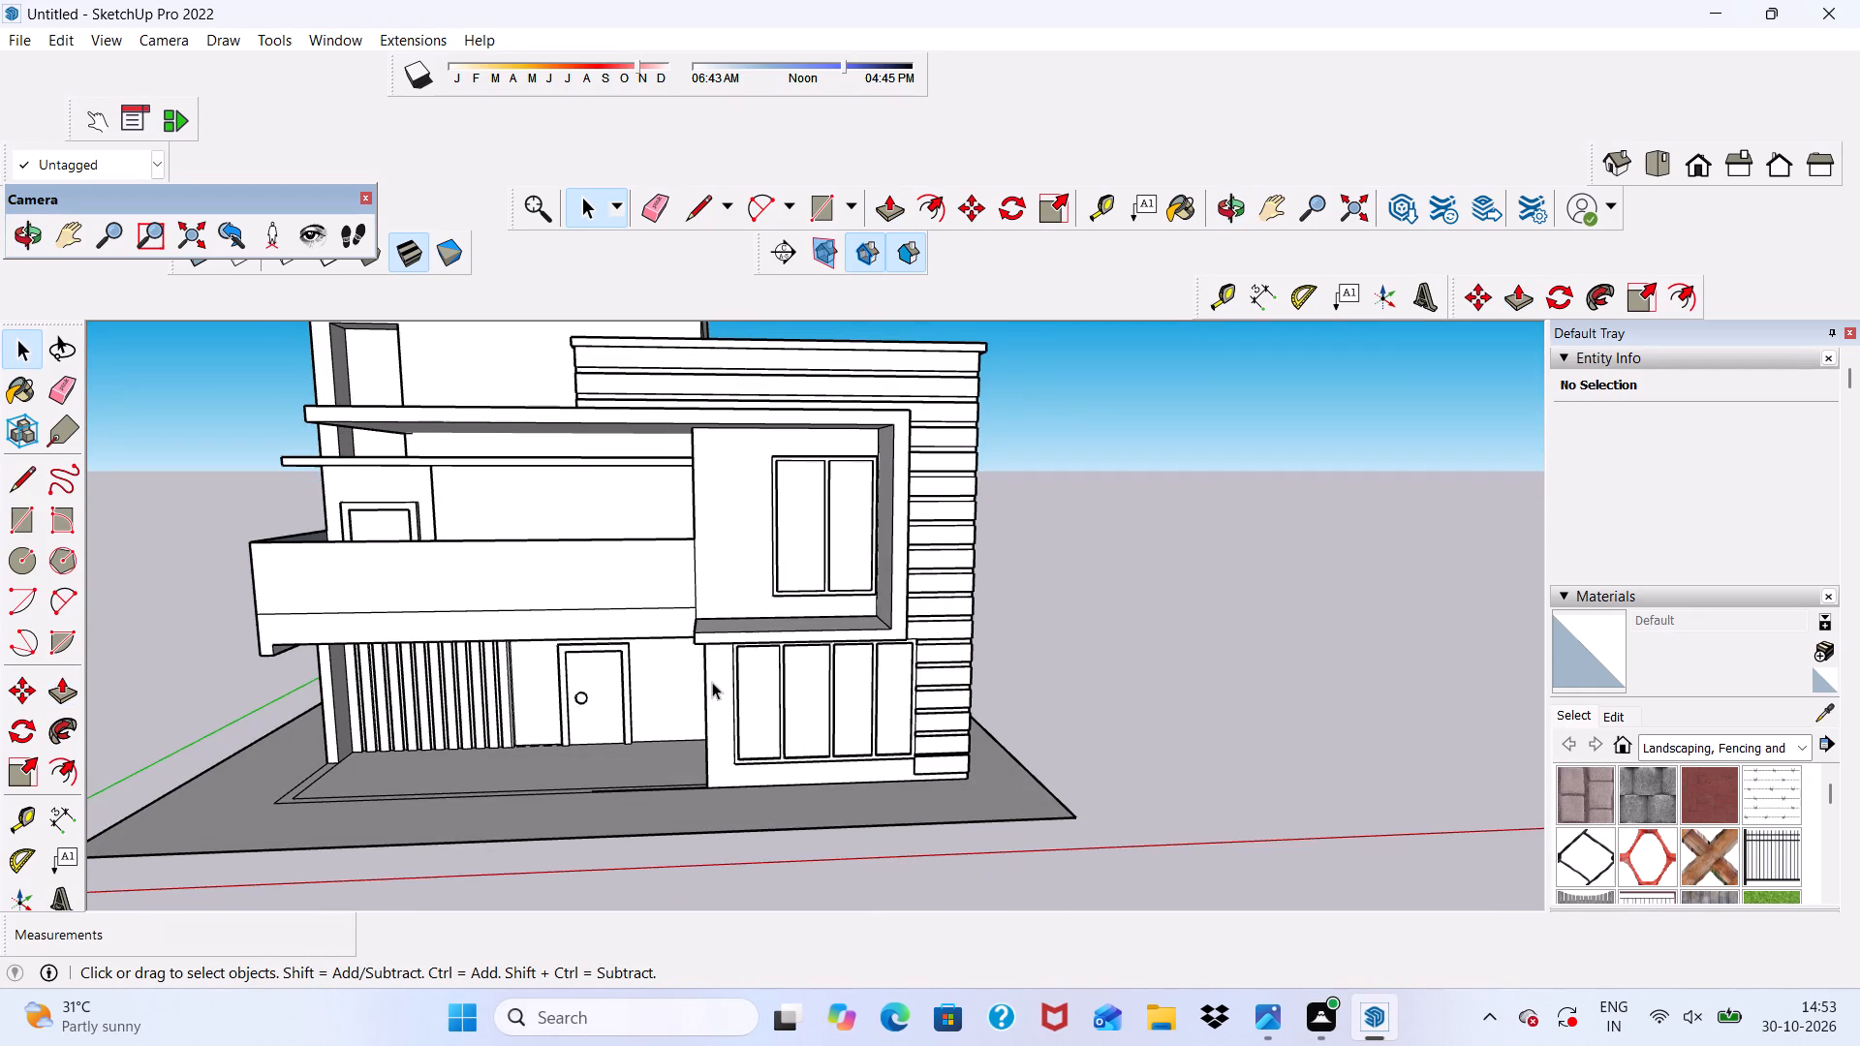
scroll(698, 657, down, 6)
scroll(660, 734, up, 3)
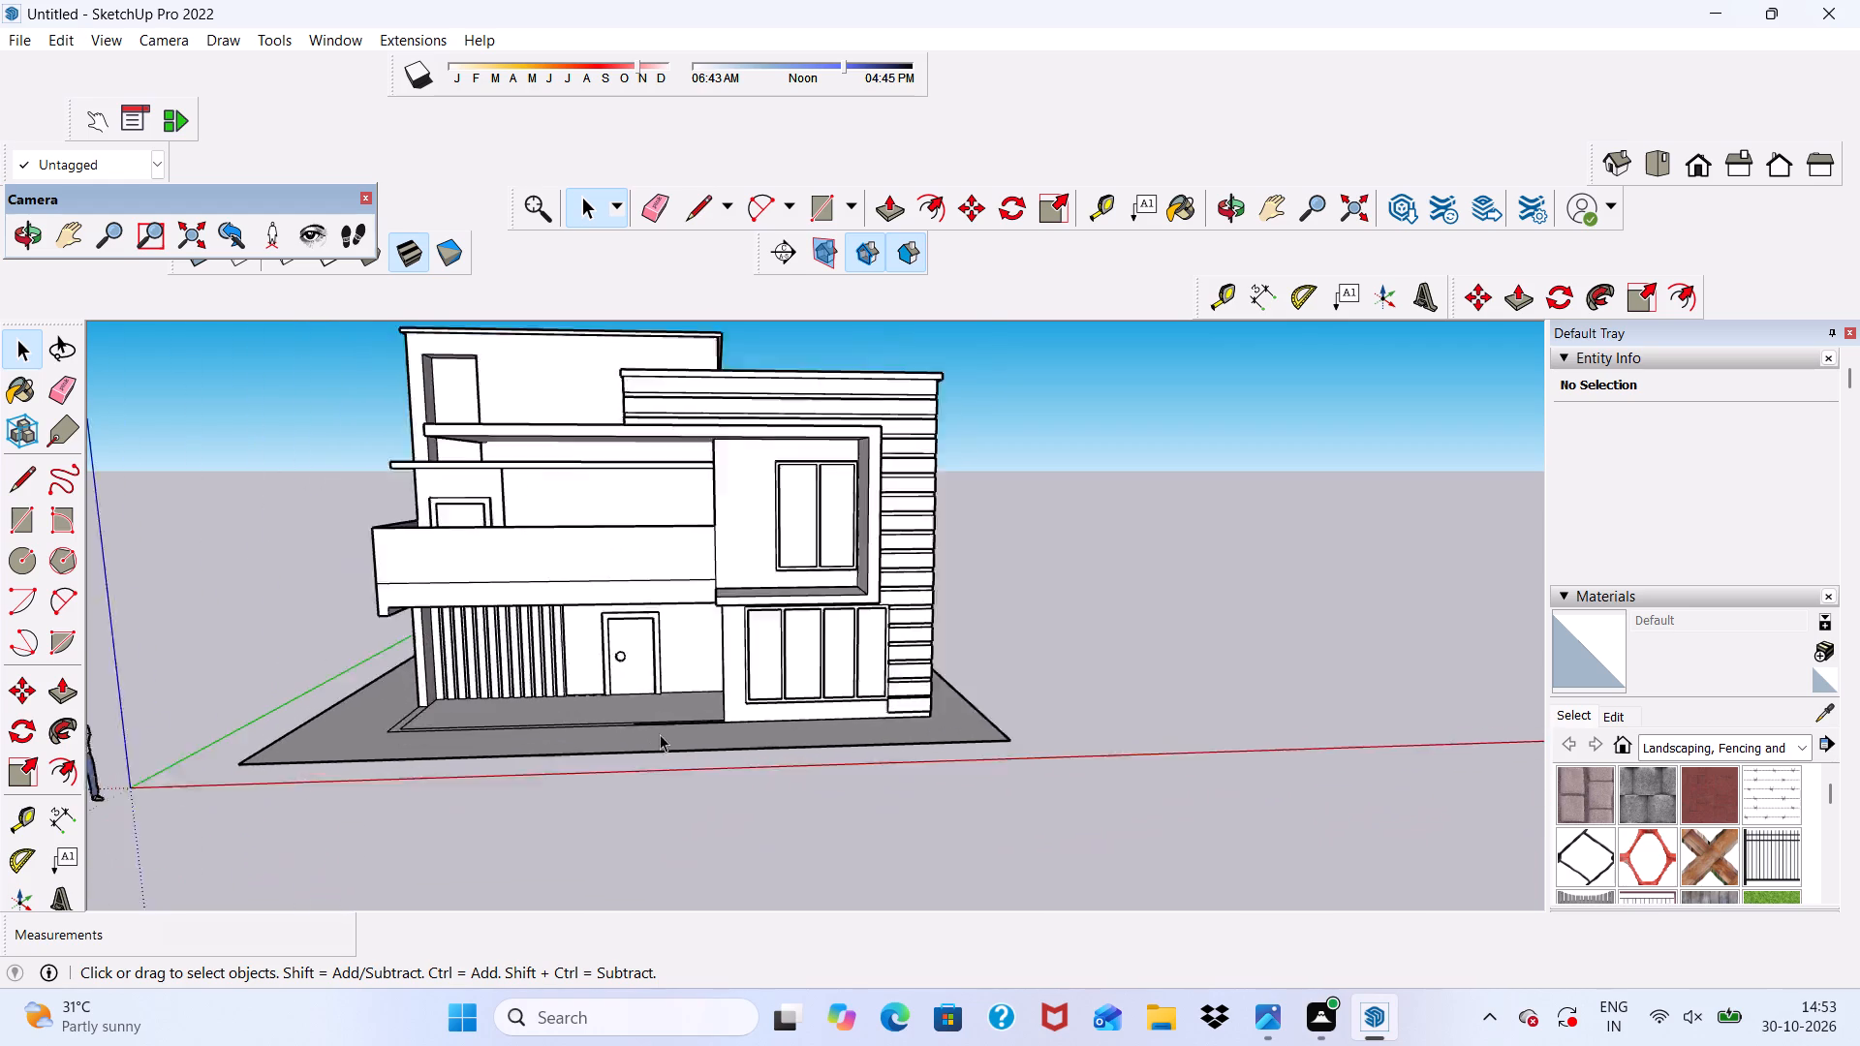
scroll(660, 734, up, 8)
middle_drag(663, 668, 638, 674)
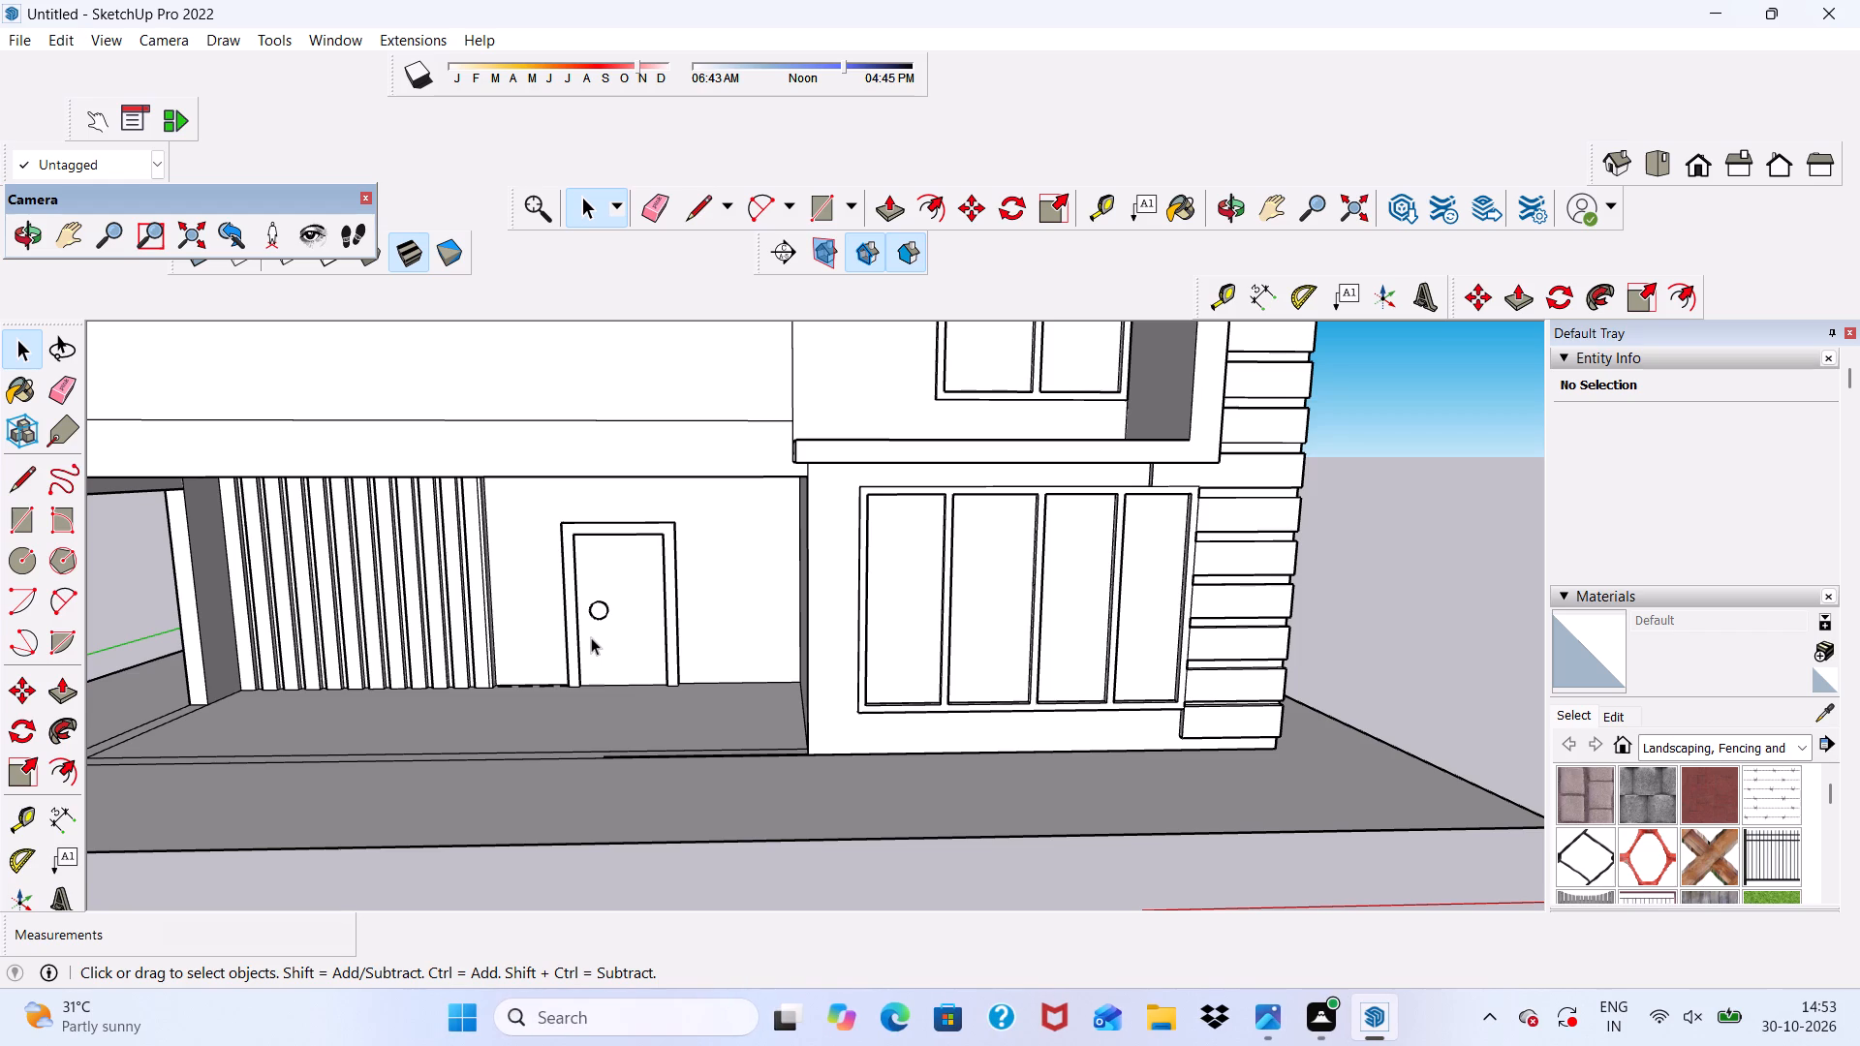
scroll(591, 637, up, 2)
scroll(589, 636, down, 7)
scroll(622, 686, up, 1)
middle_drag(622, 686, 604, 806)
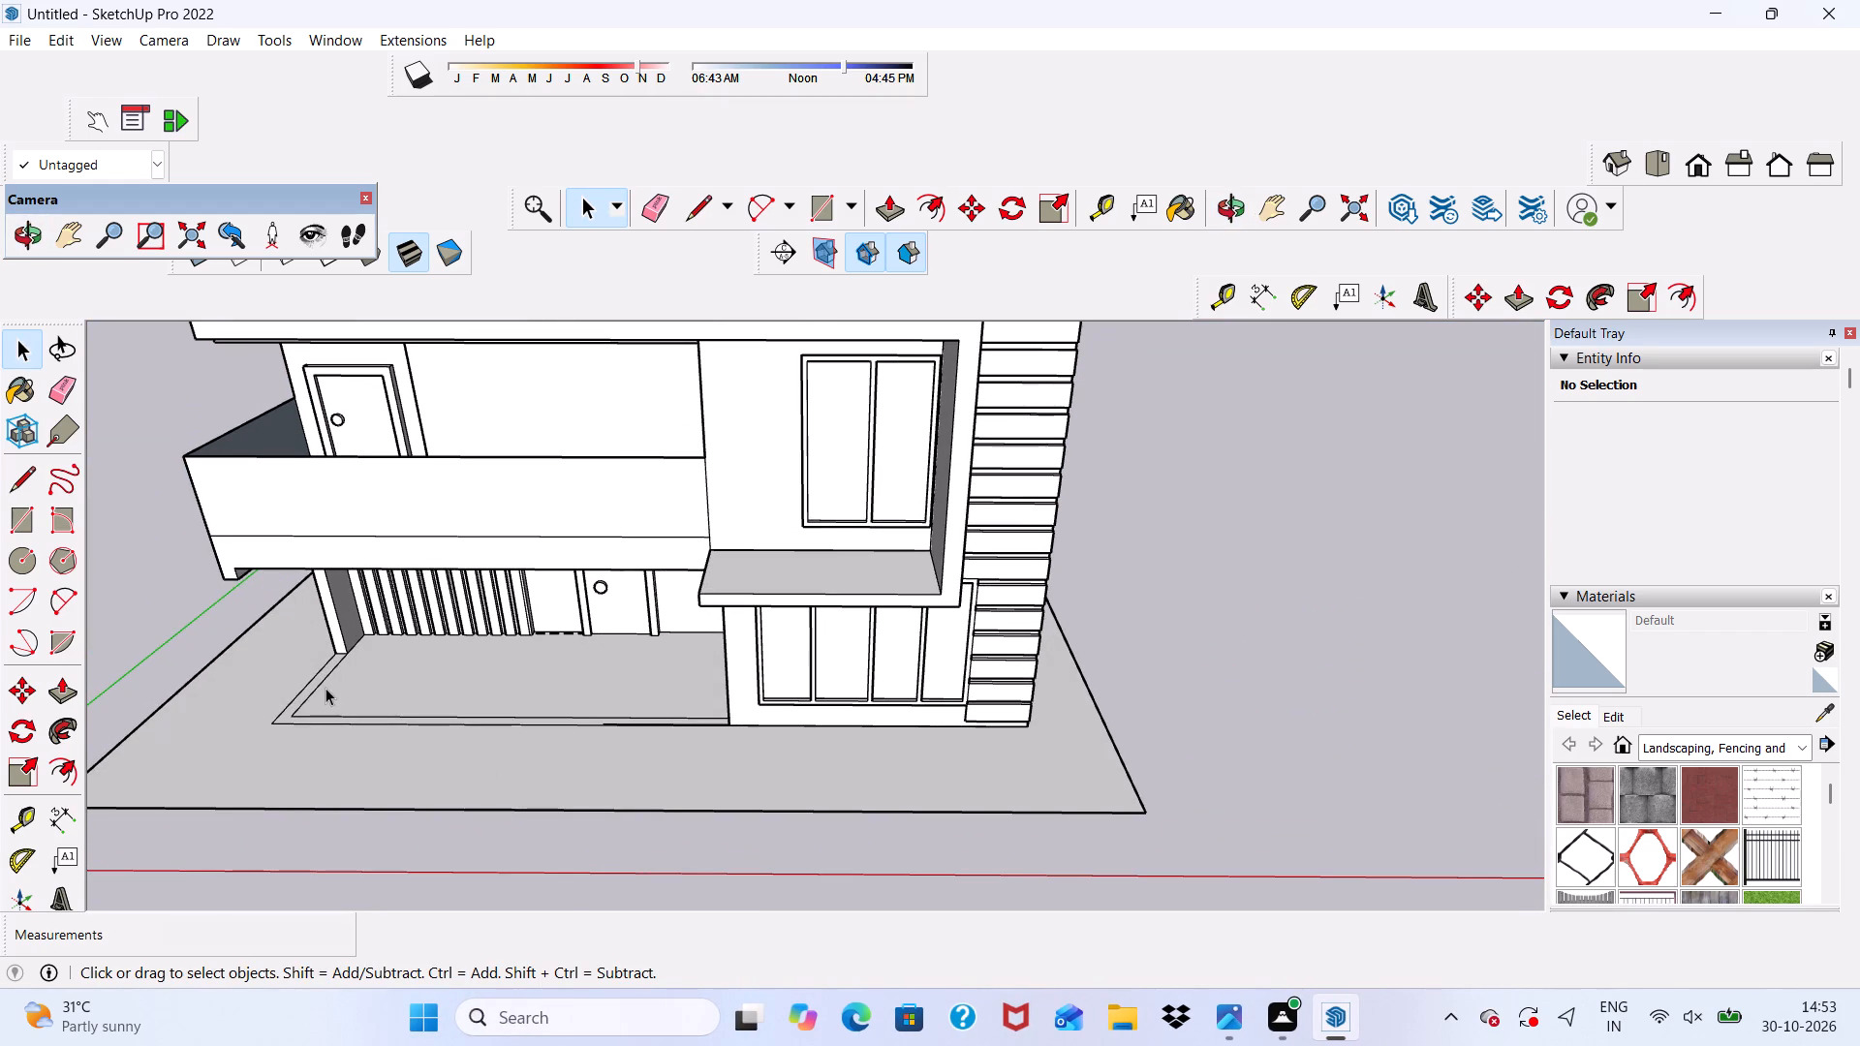
Extend the porch side border's outer and inner edges to the ground slab's front edge with lines about 7' 4 11/16" and 8' 1 11/16" long.
scroll(317, 654, down, 6)
middle_drag(467, 687, 474, 722)
scroll(294, 721, up, 5)
click(690, 203)
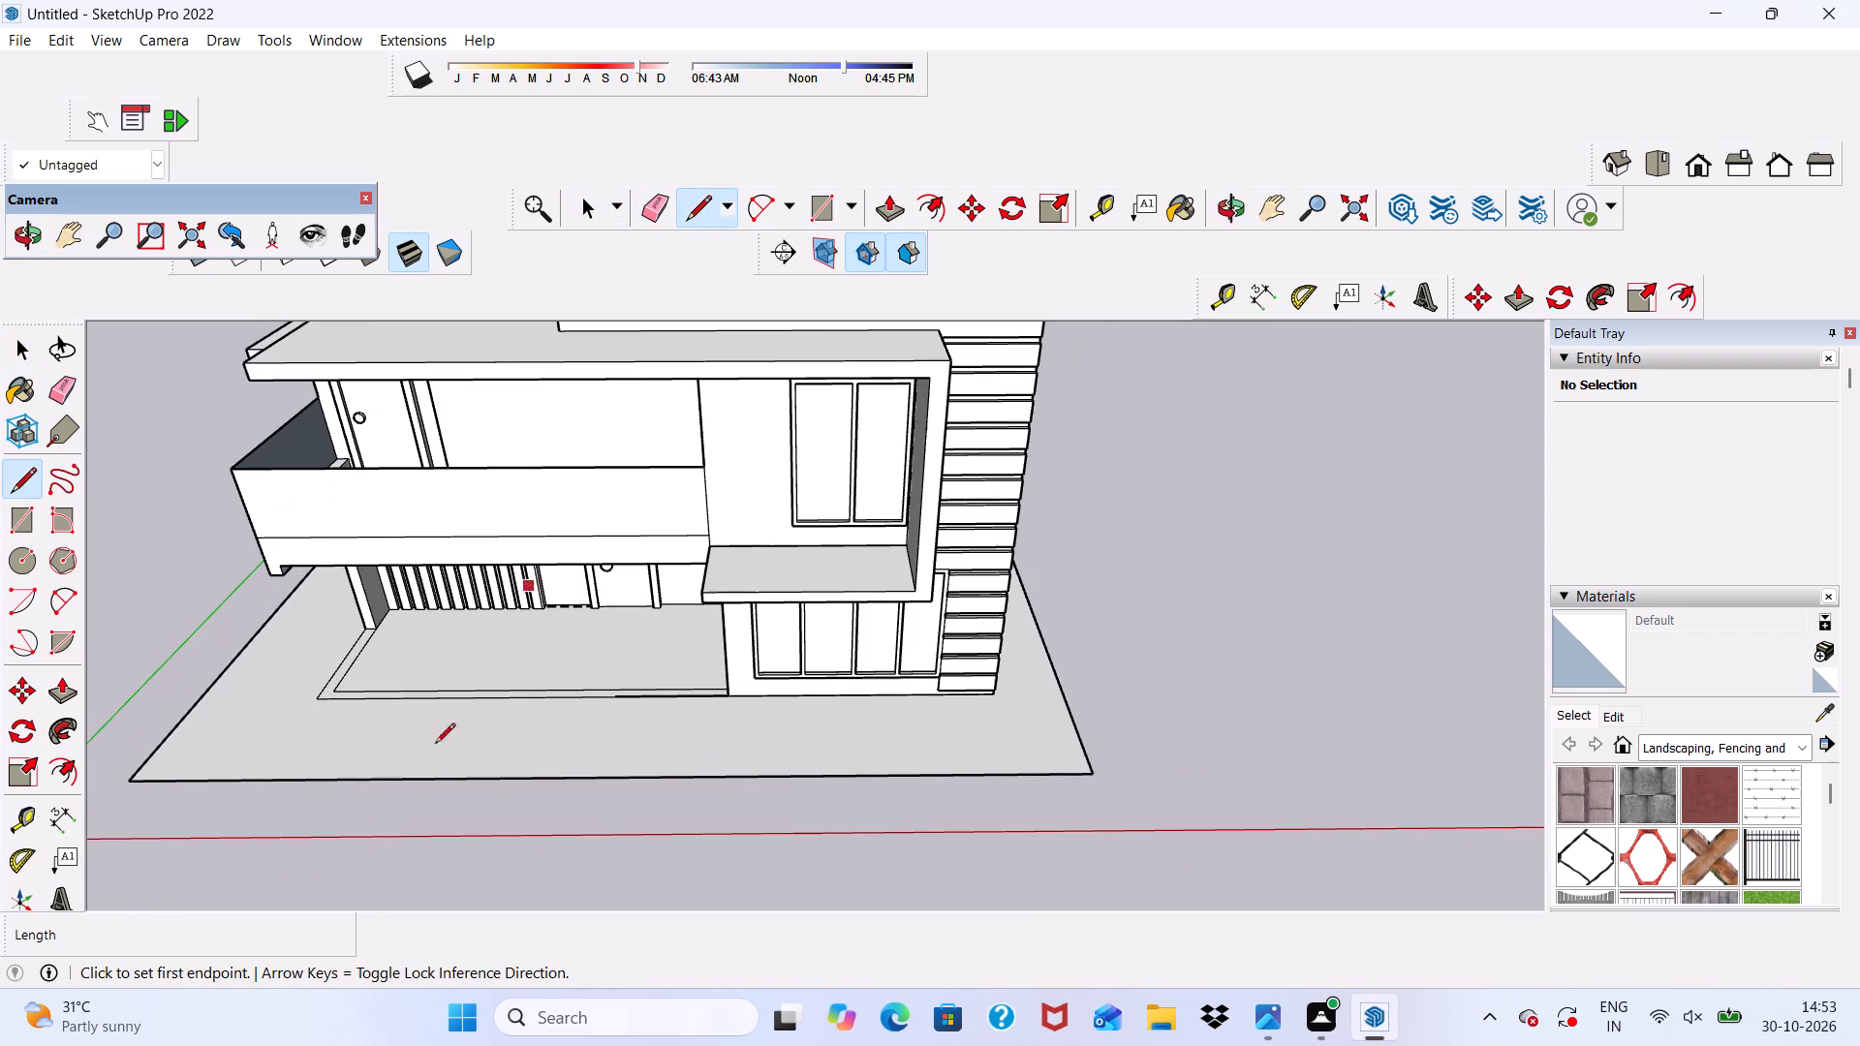
scroll(351, 871, up, 10)
click(302, 622)
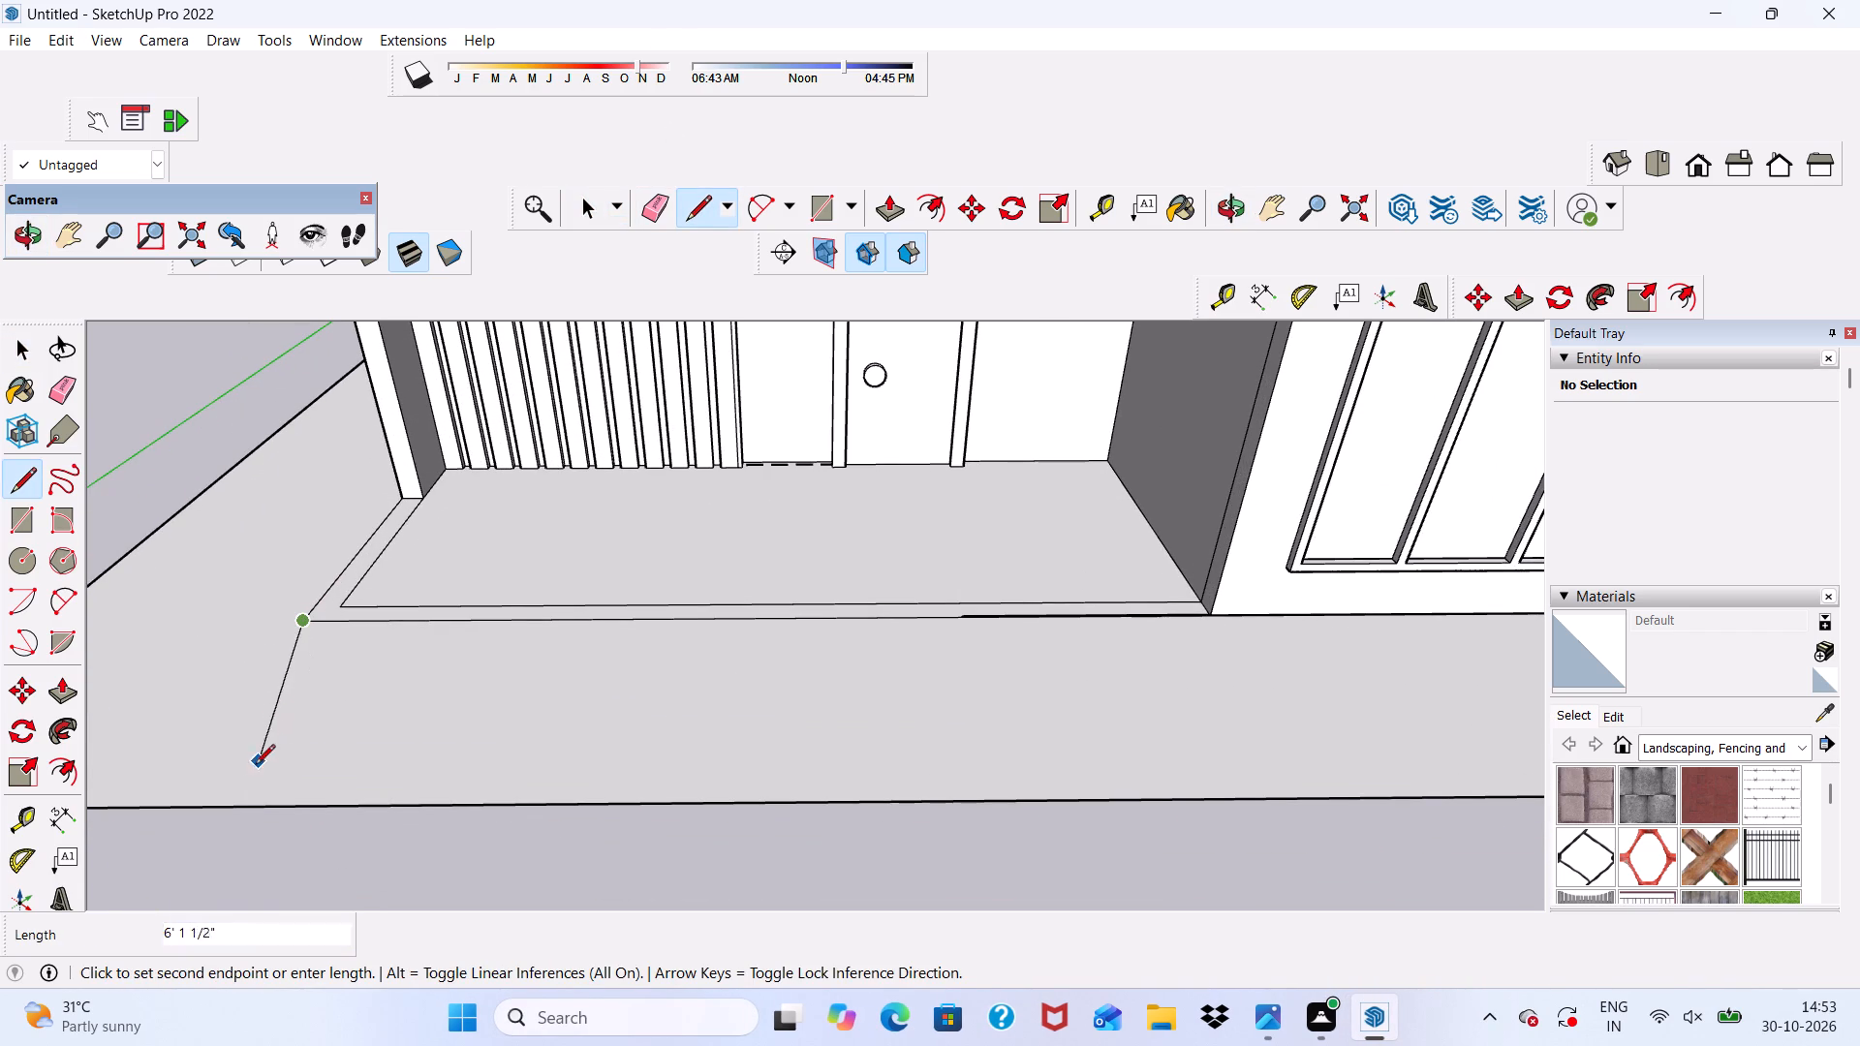
scroll(203, 789, up, 1)
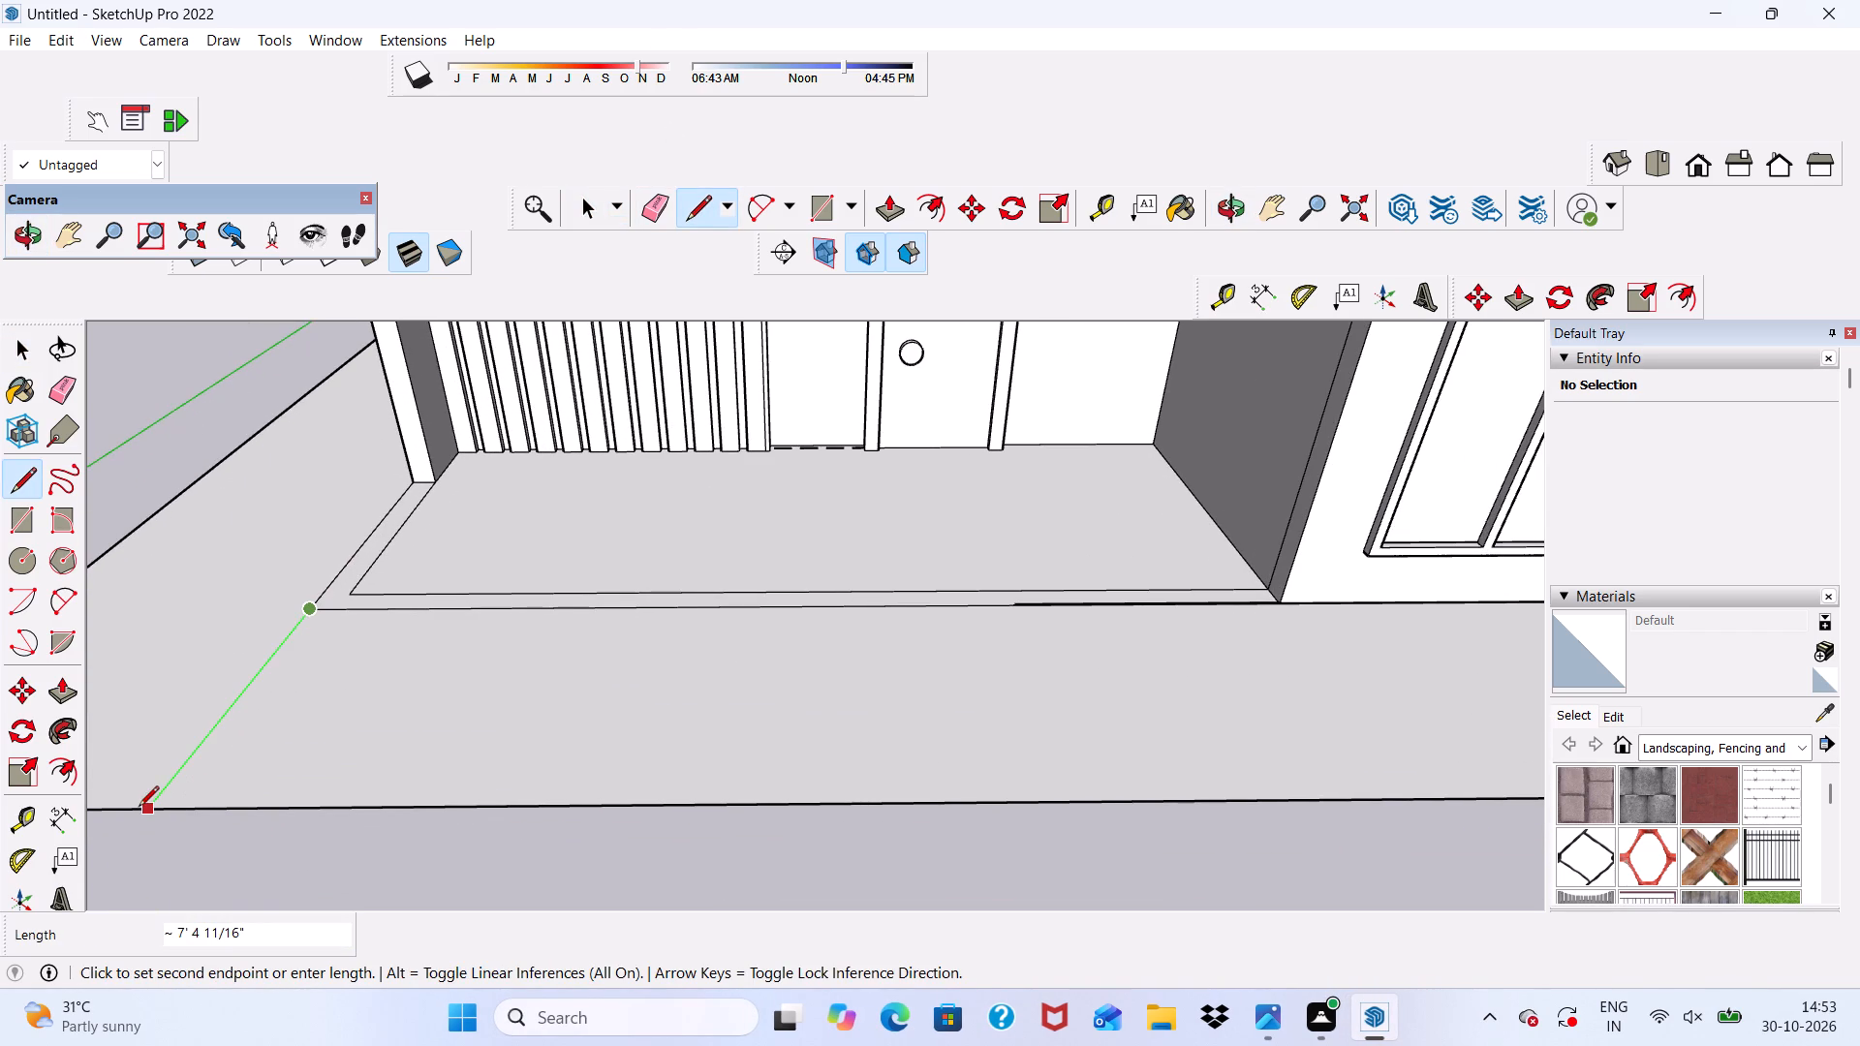
click(139, 807)
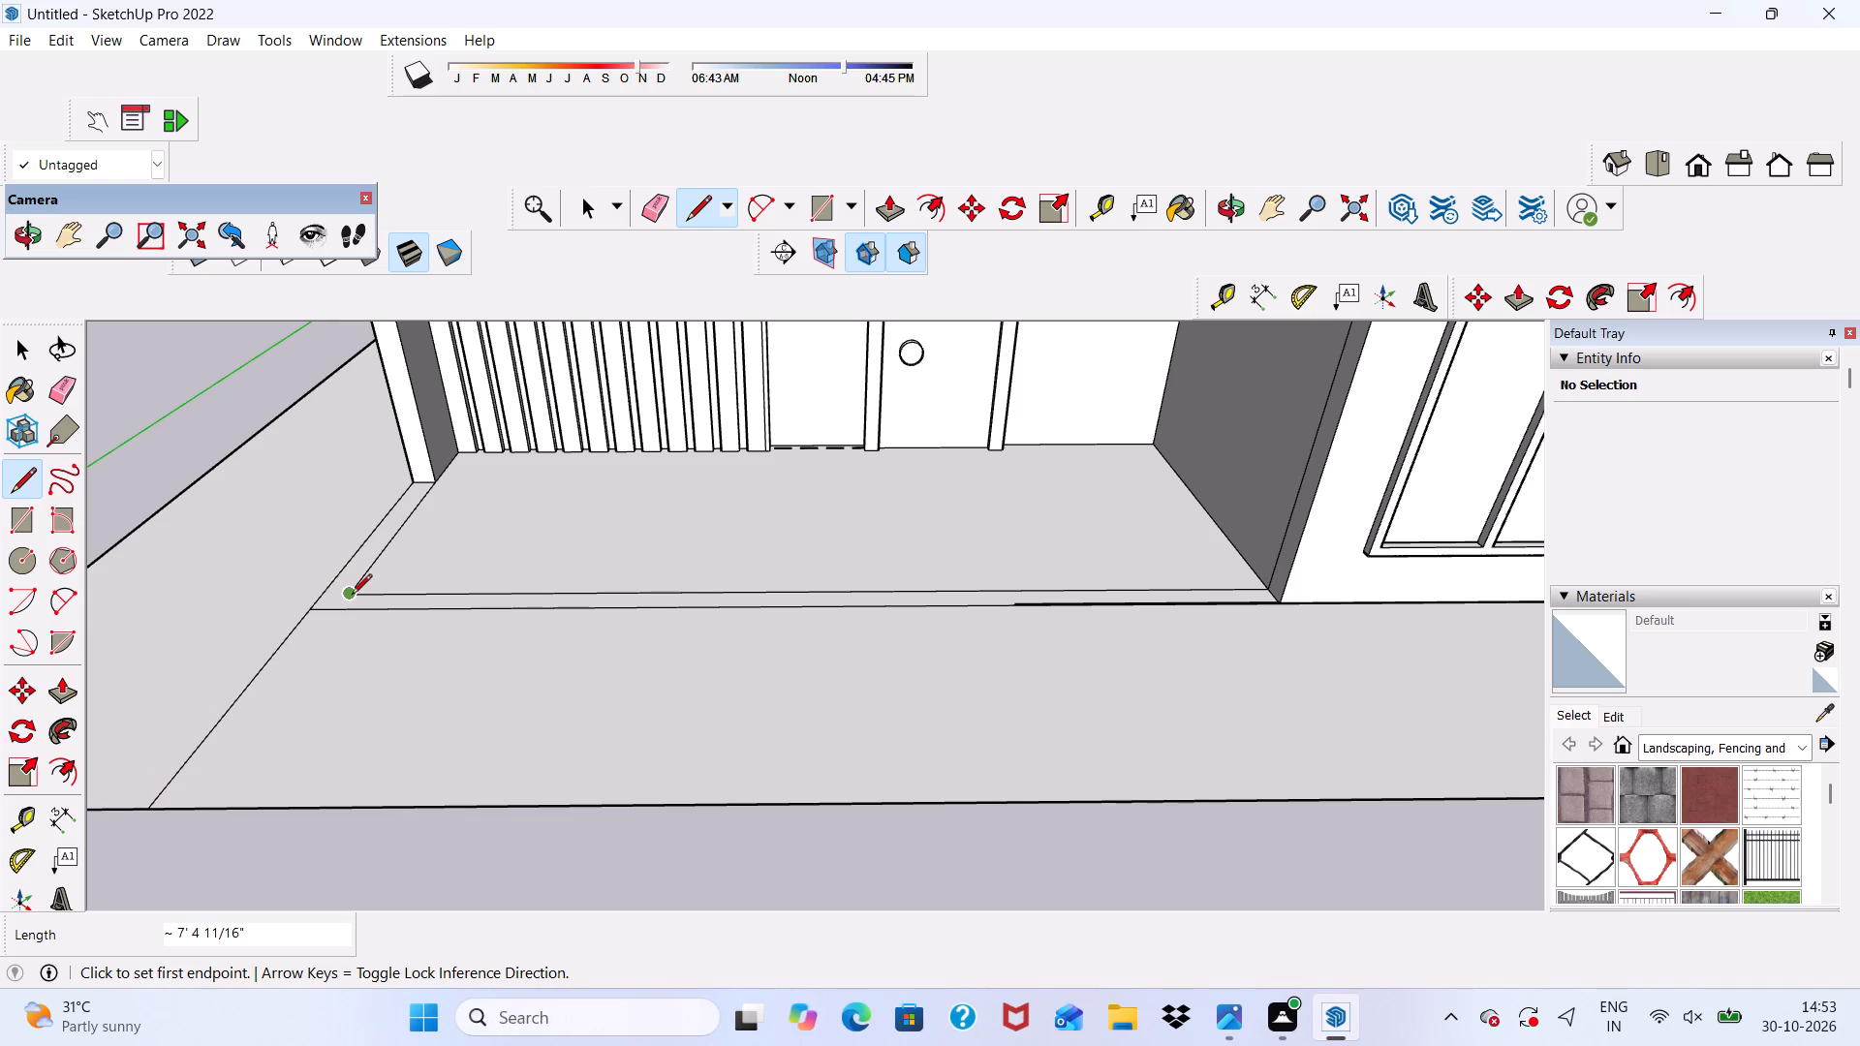
click(352, 596)
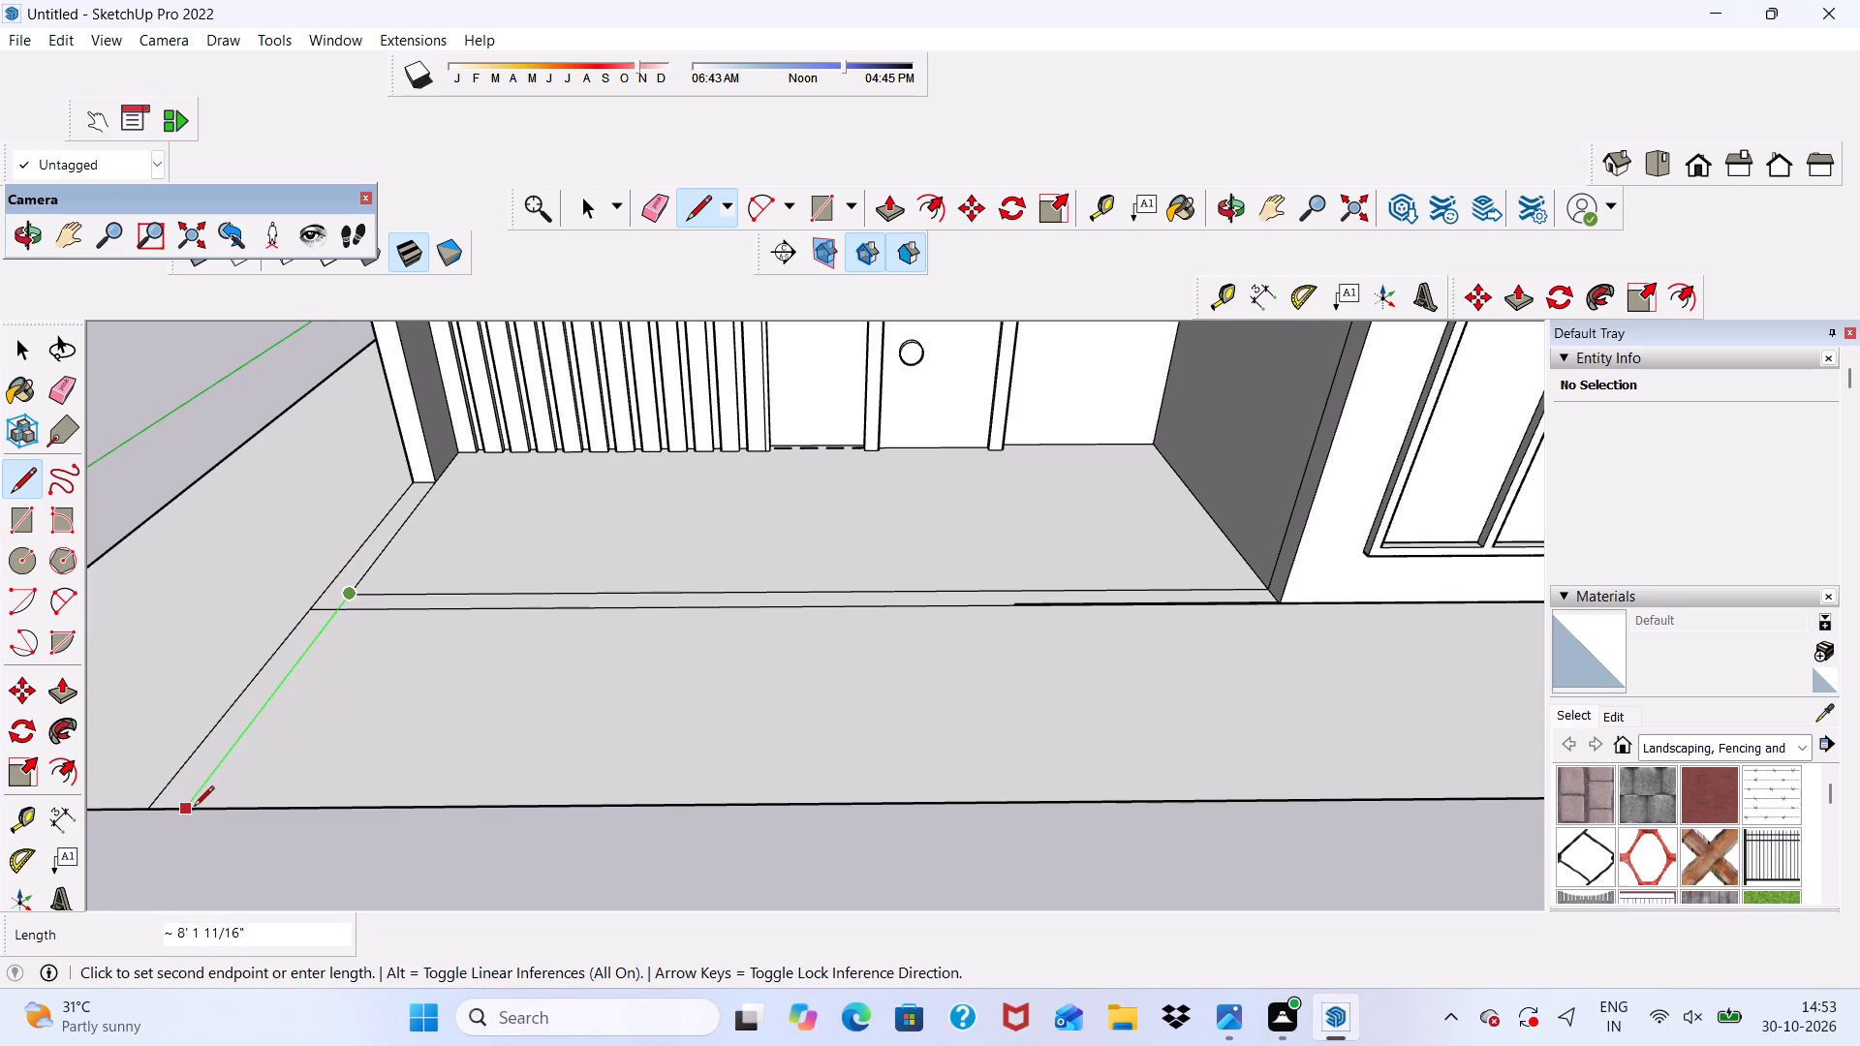
click(194, 808)
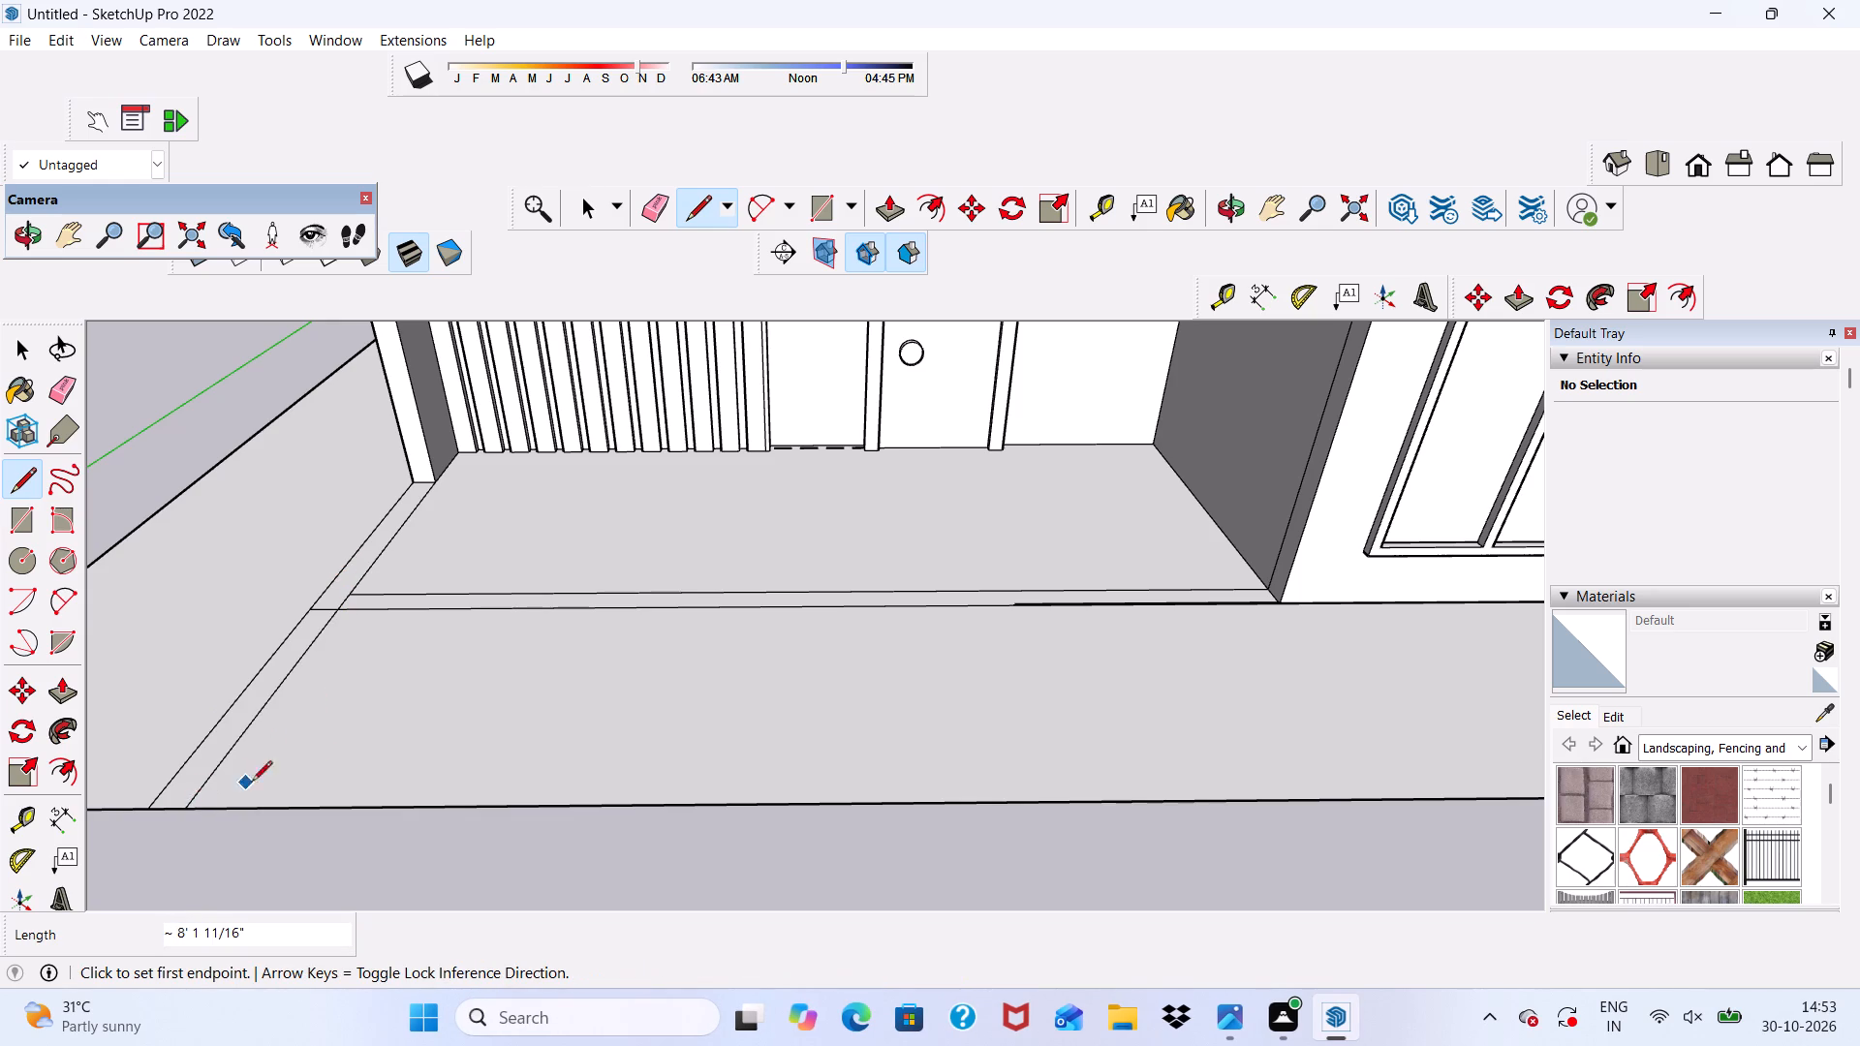
Erase the leftover long edge and its short end line beside the porch's front border line.
scroll(508, 723, down, 3)
scroll(1180, 626, up, 6)
scroll(859, 666, up, 13)
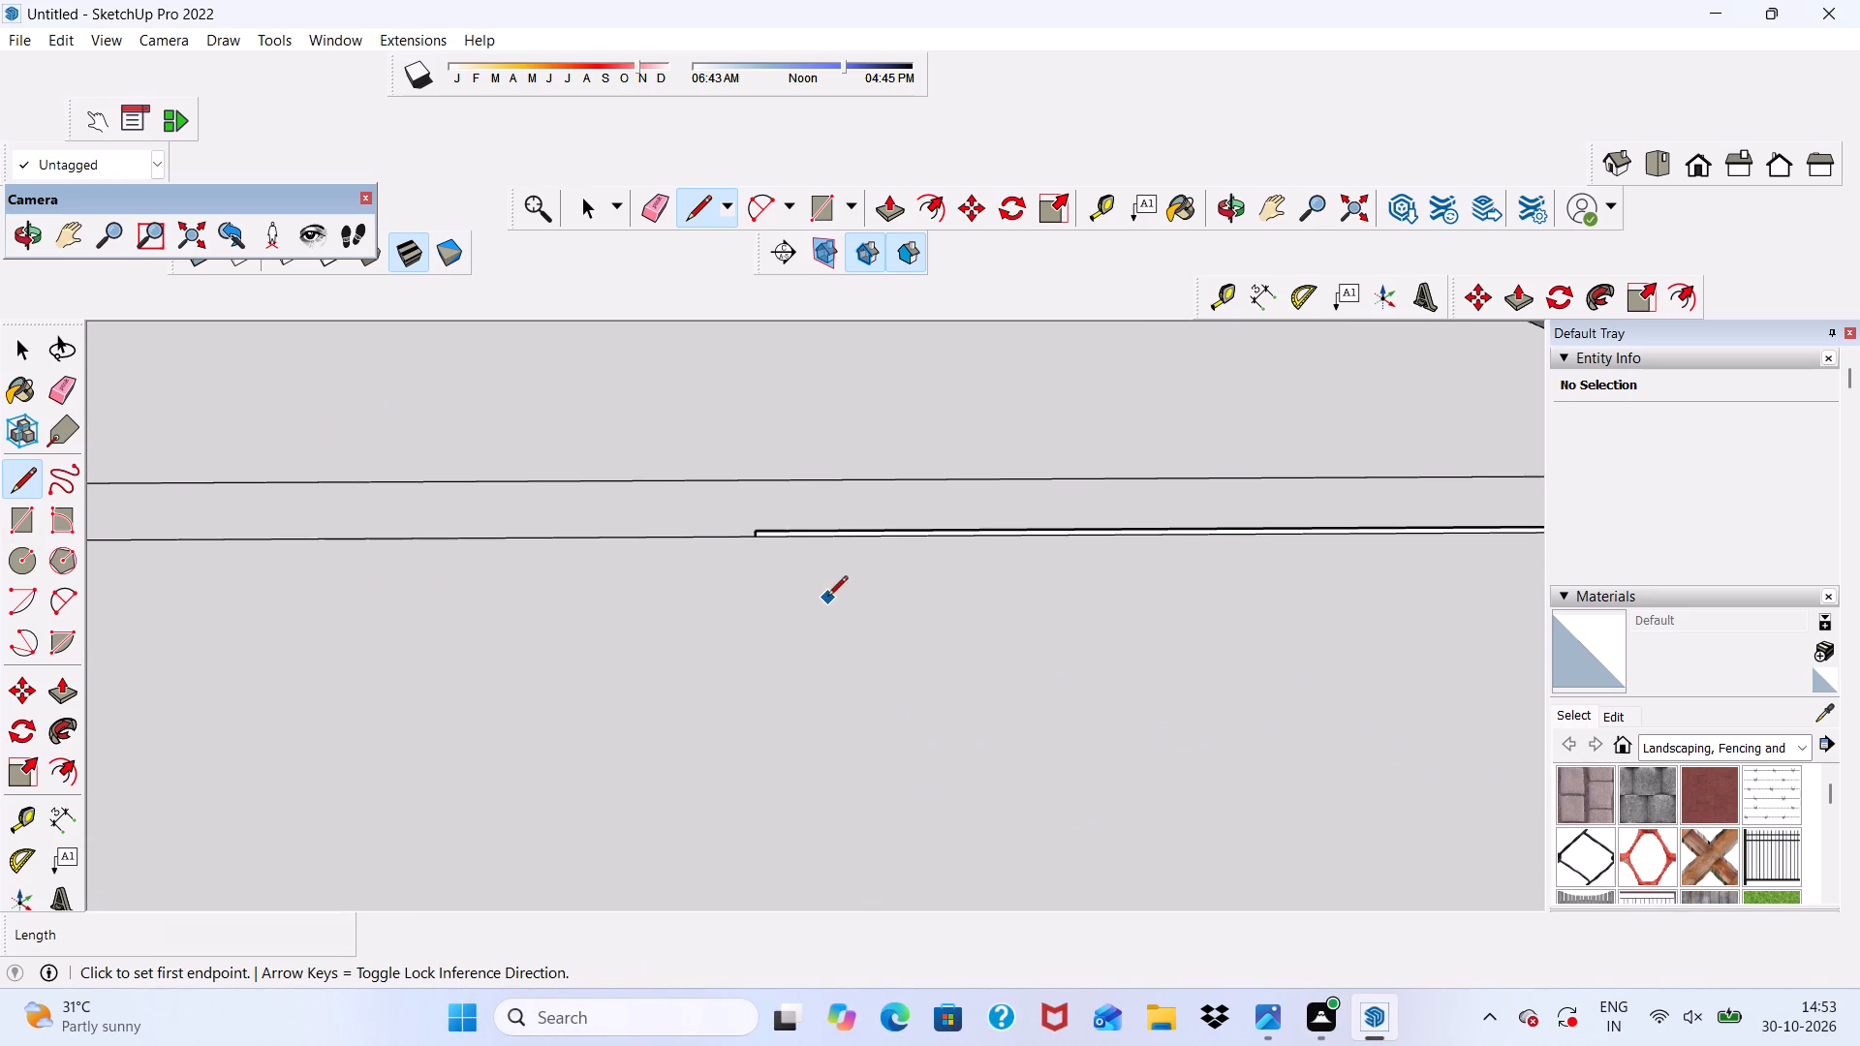
middle_drag(827, 598, 799, 609)
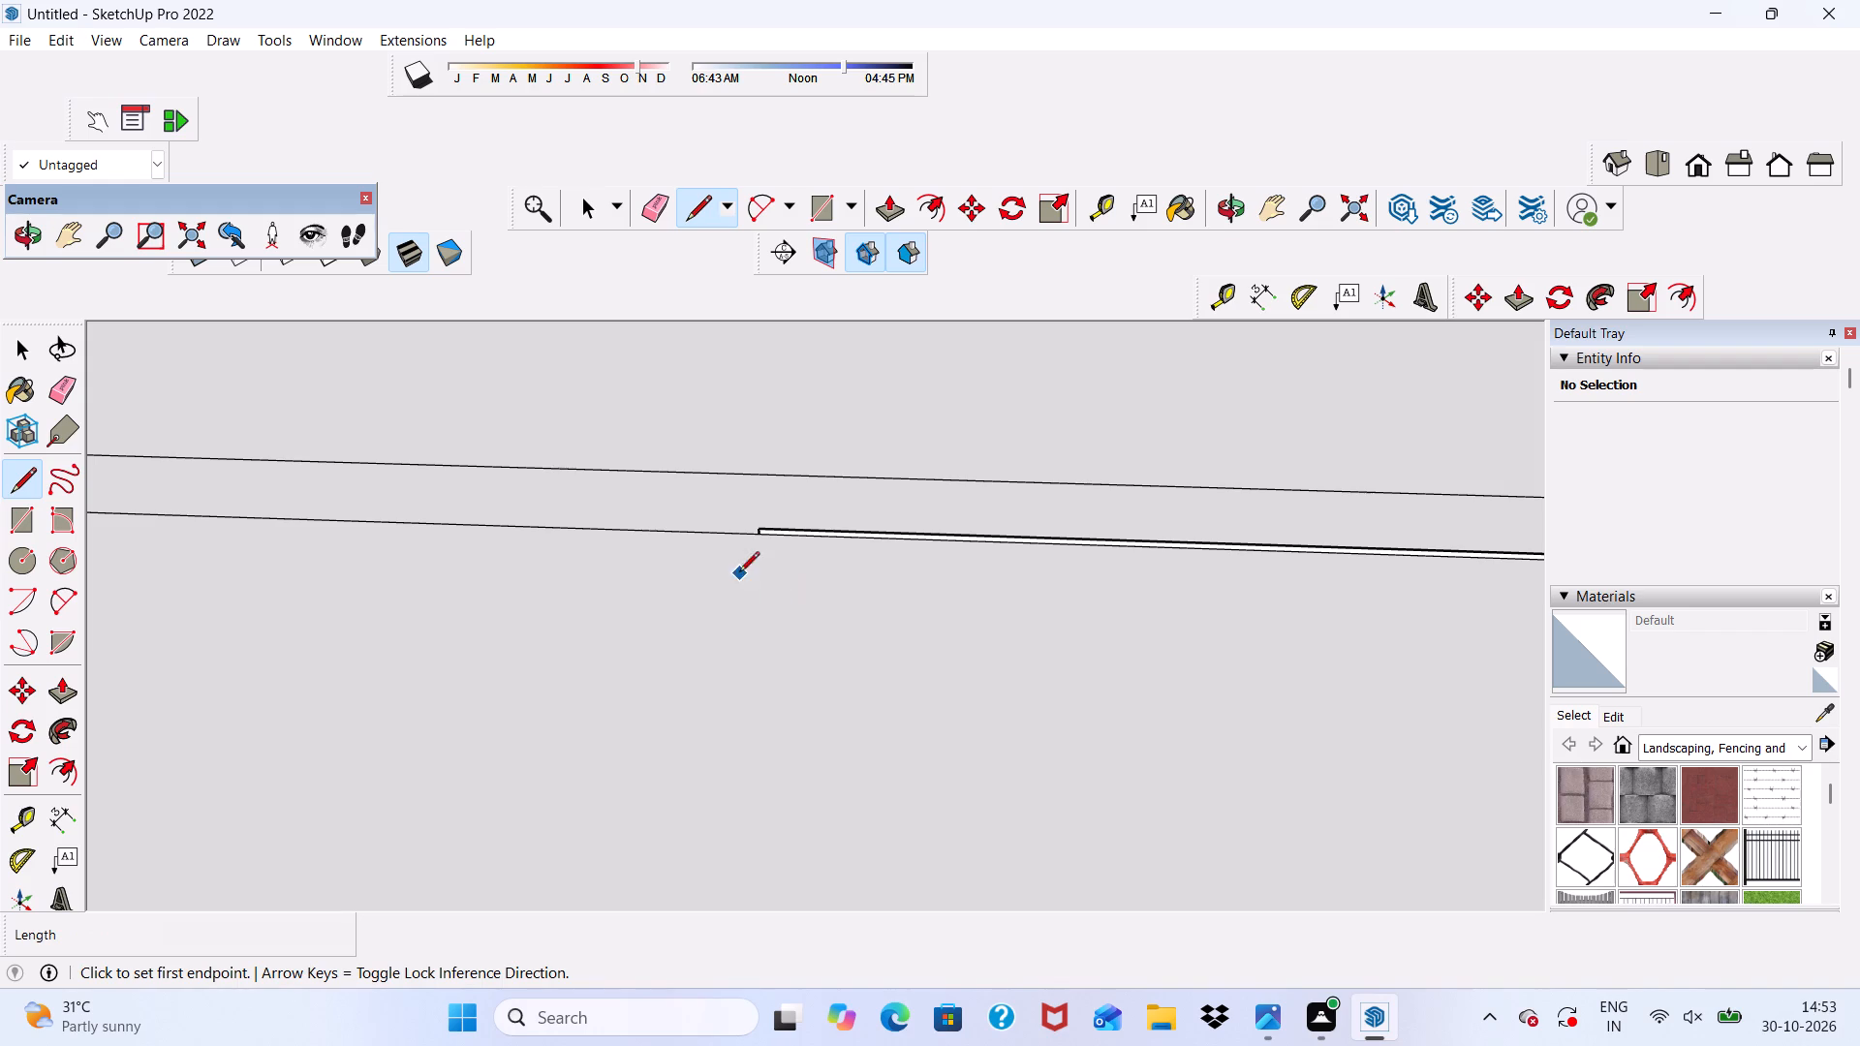
click(654, 203)
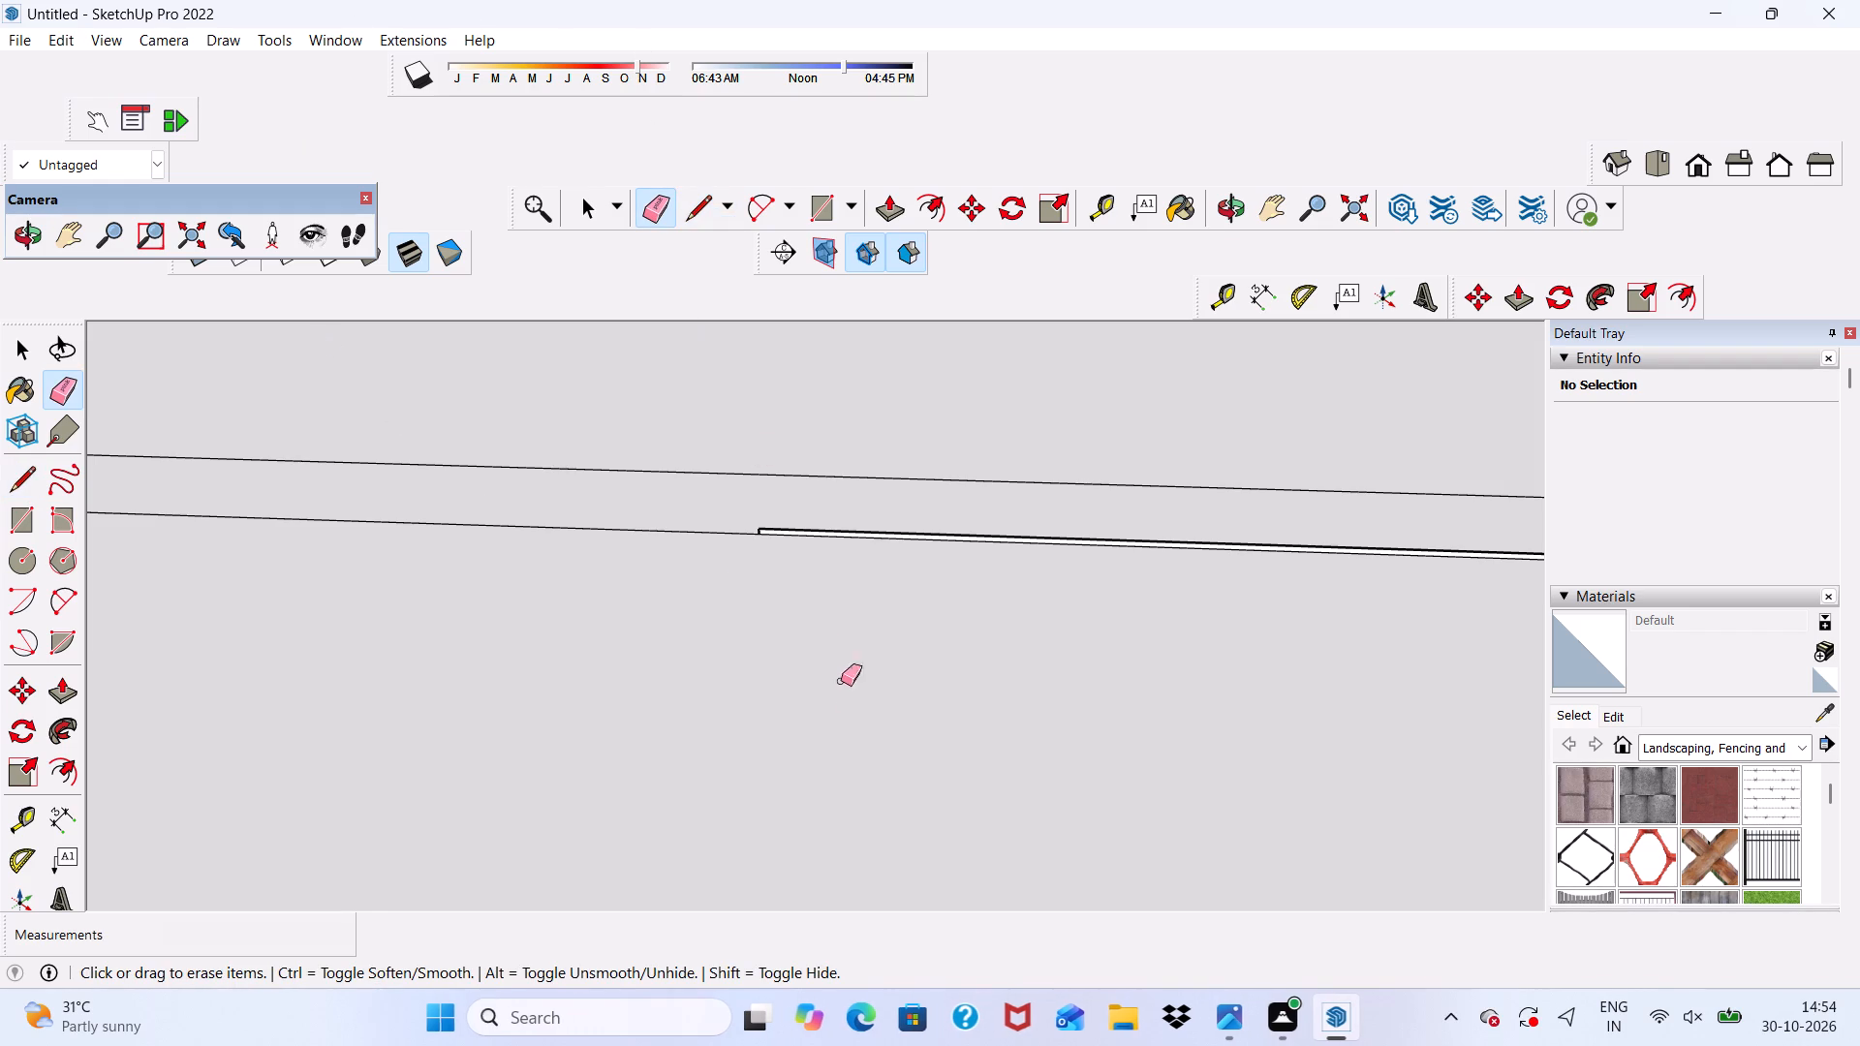
scroll(844, 704, up, 4)
scroll(720, 429, up, 10)
click(752, 490)
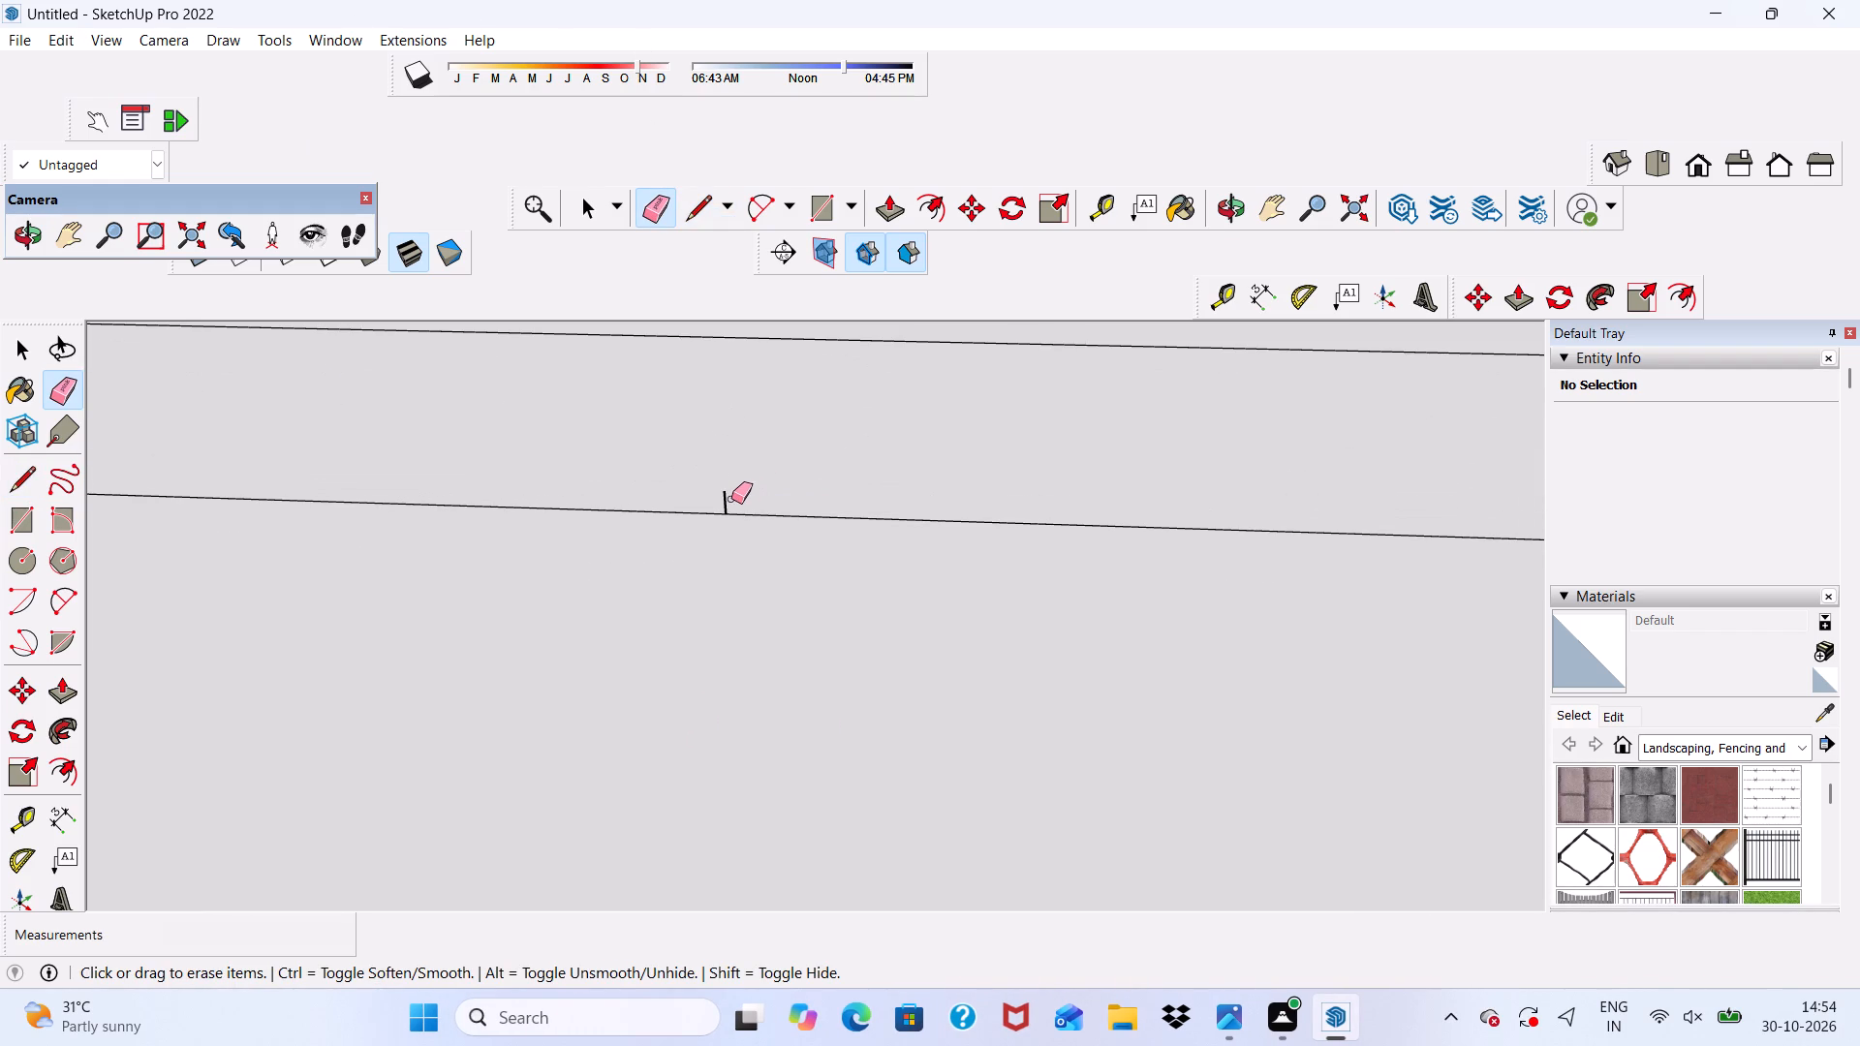
drag(731, 499, 721, 499)
Erase the leftover horizontal line at the base of the front wall beside the porch's front corner.
scroll(716, 499, down, 6)
scroll(488, 562, down, 6)
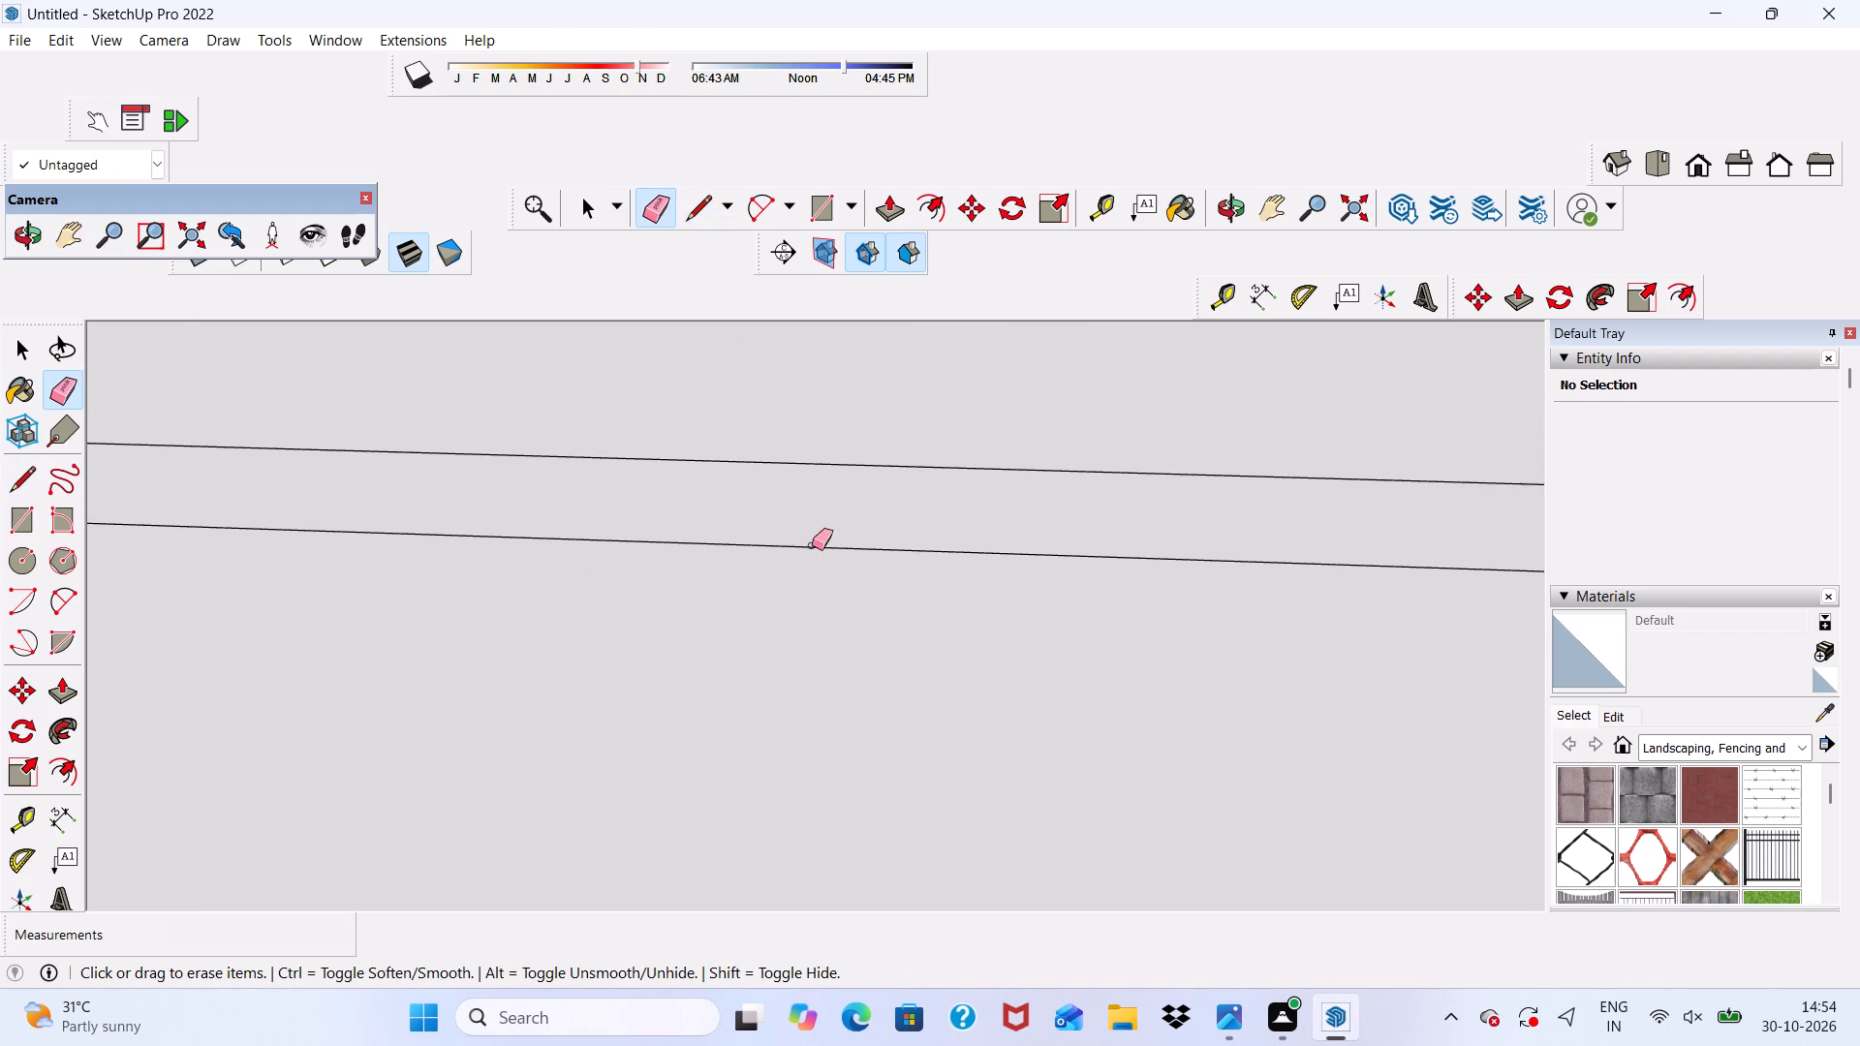
scroll(689, 554, down, 13)
scroll(1181, 538, up, 8)
scroll(1181, 551, down, 1)
scroll(1335, 634, up, 5)
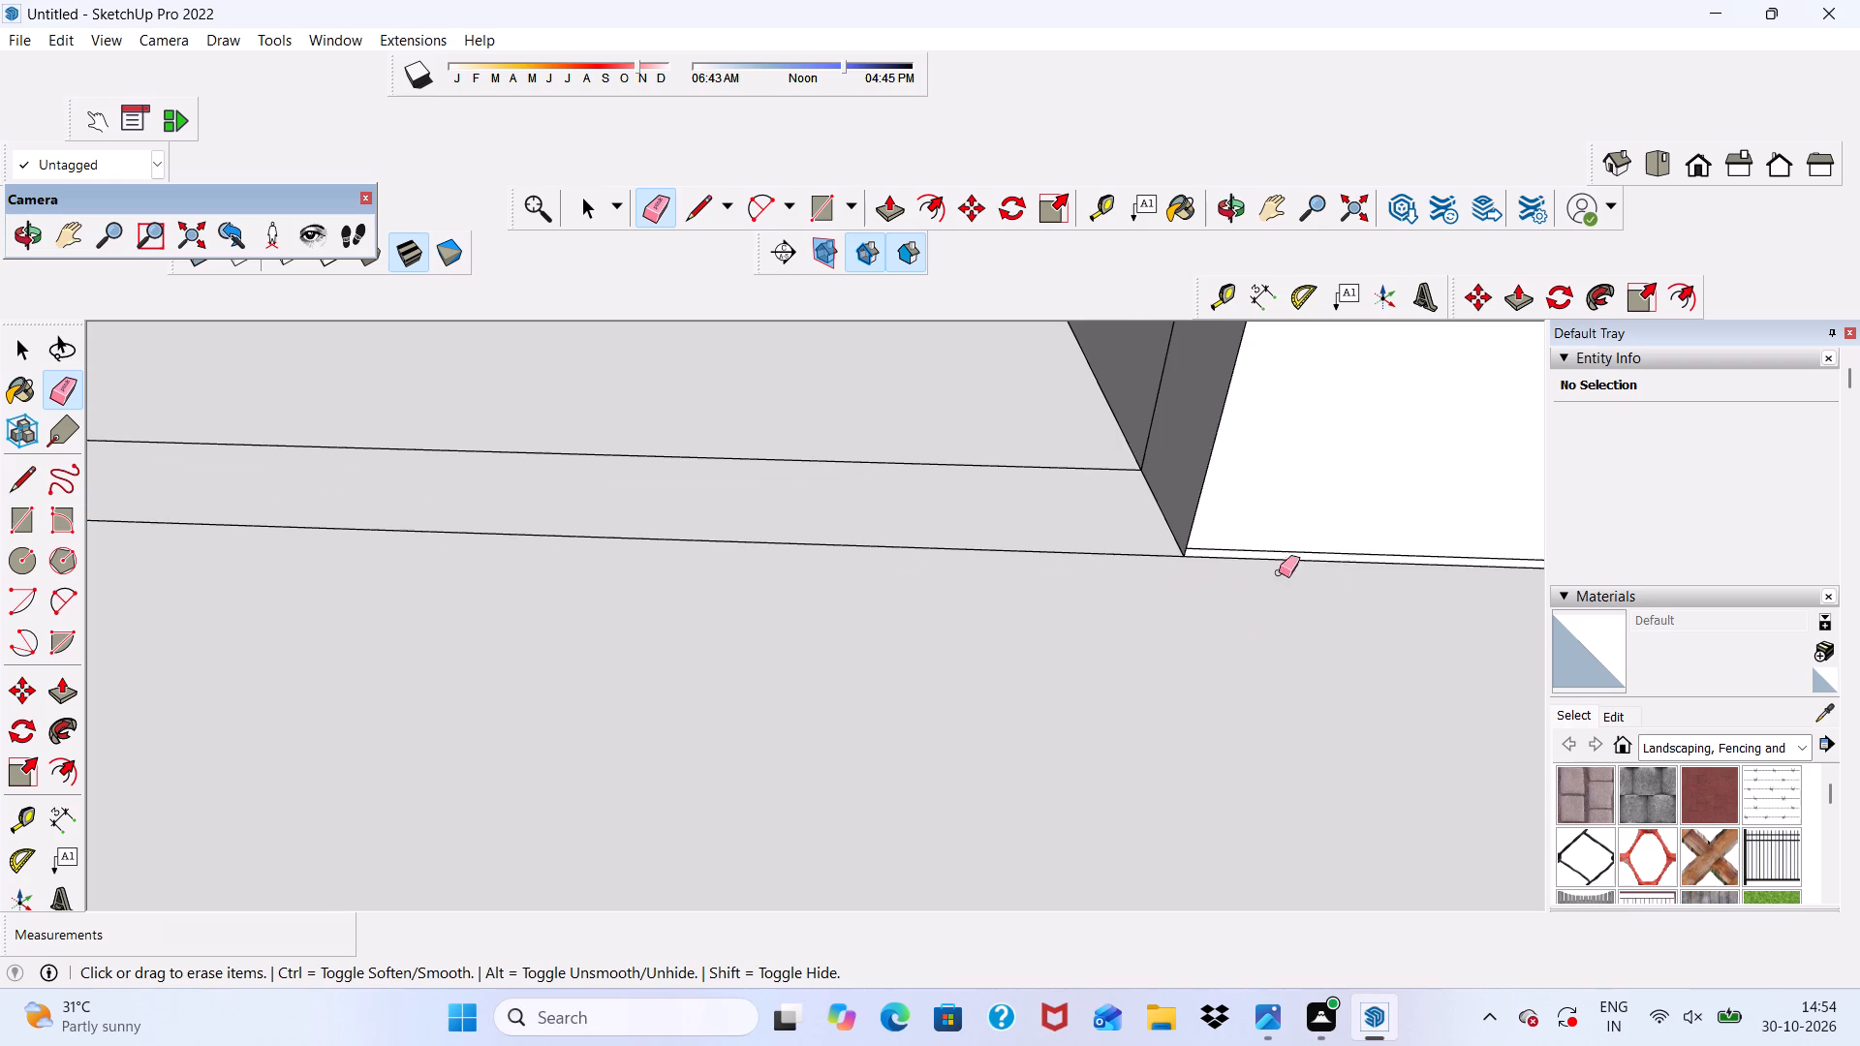
scroll(1279, 572, up, 5)
drag(1206, 532, 1201, 541)
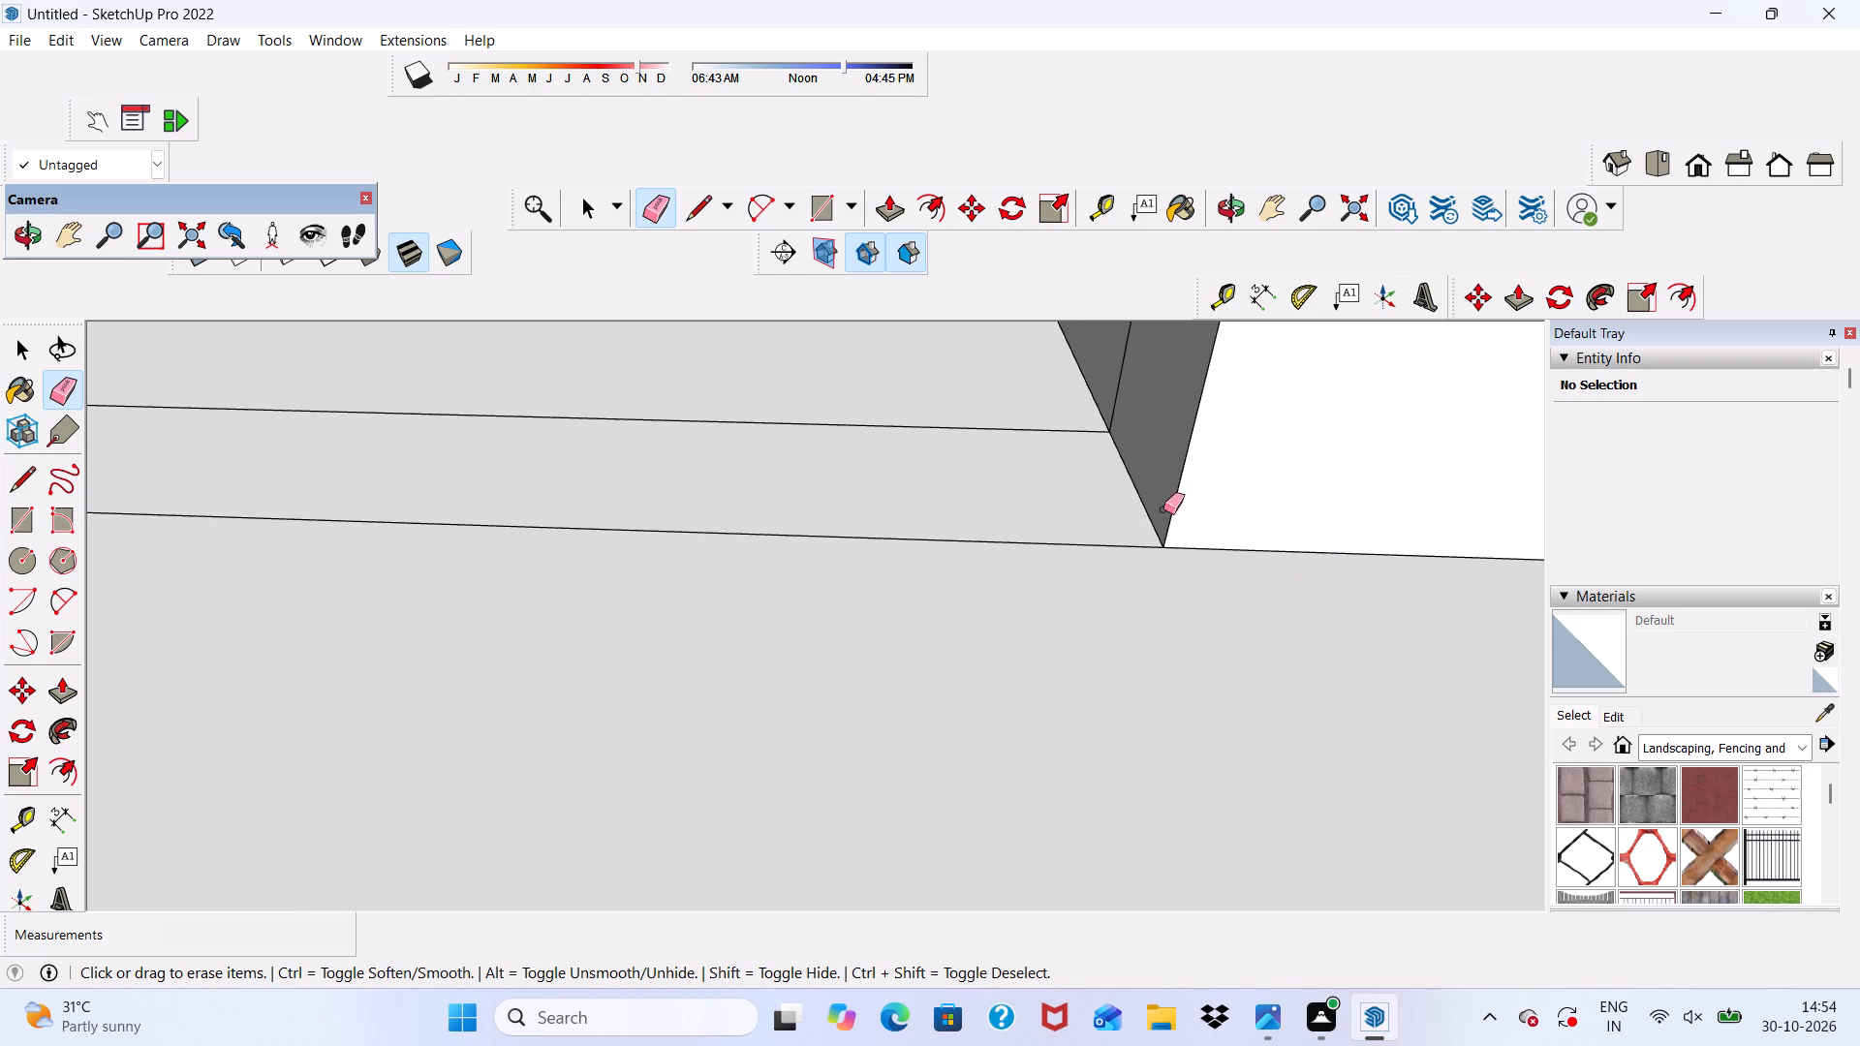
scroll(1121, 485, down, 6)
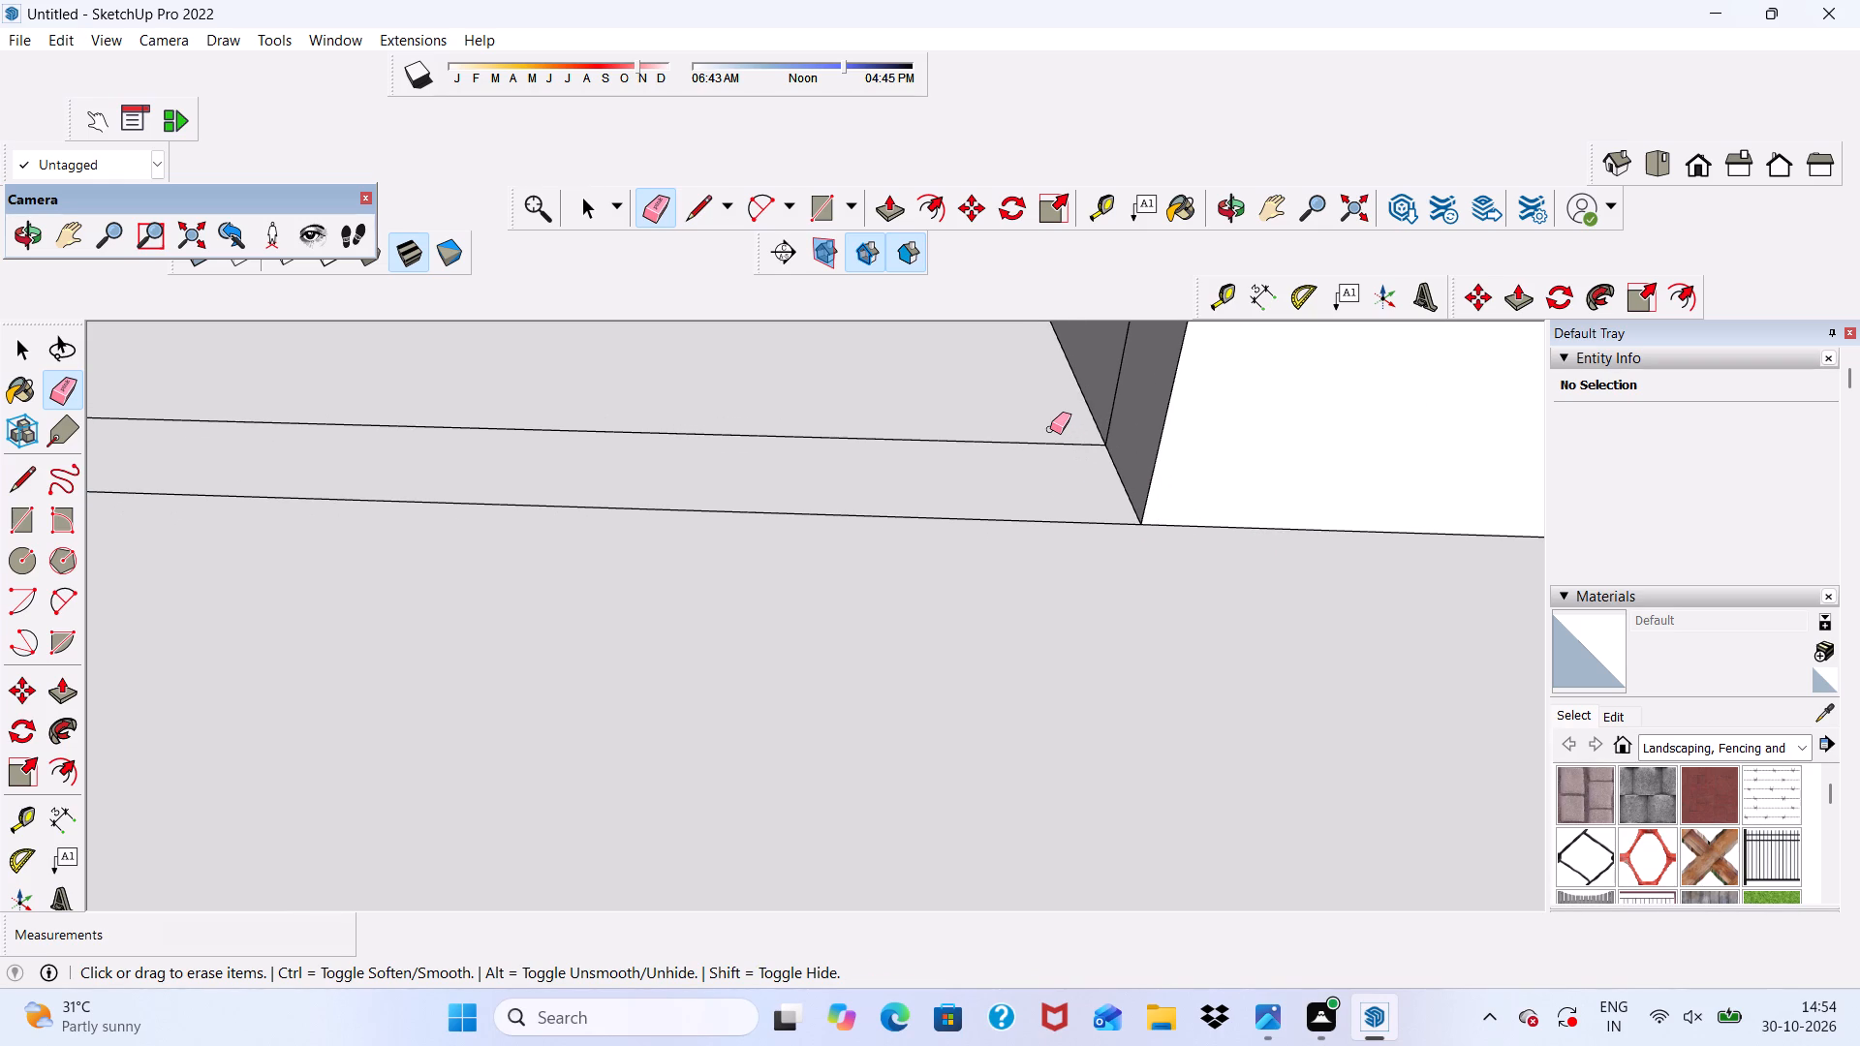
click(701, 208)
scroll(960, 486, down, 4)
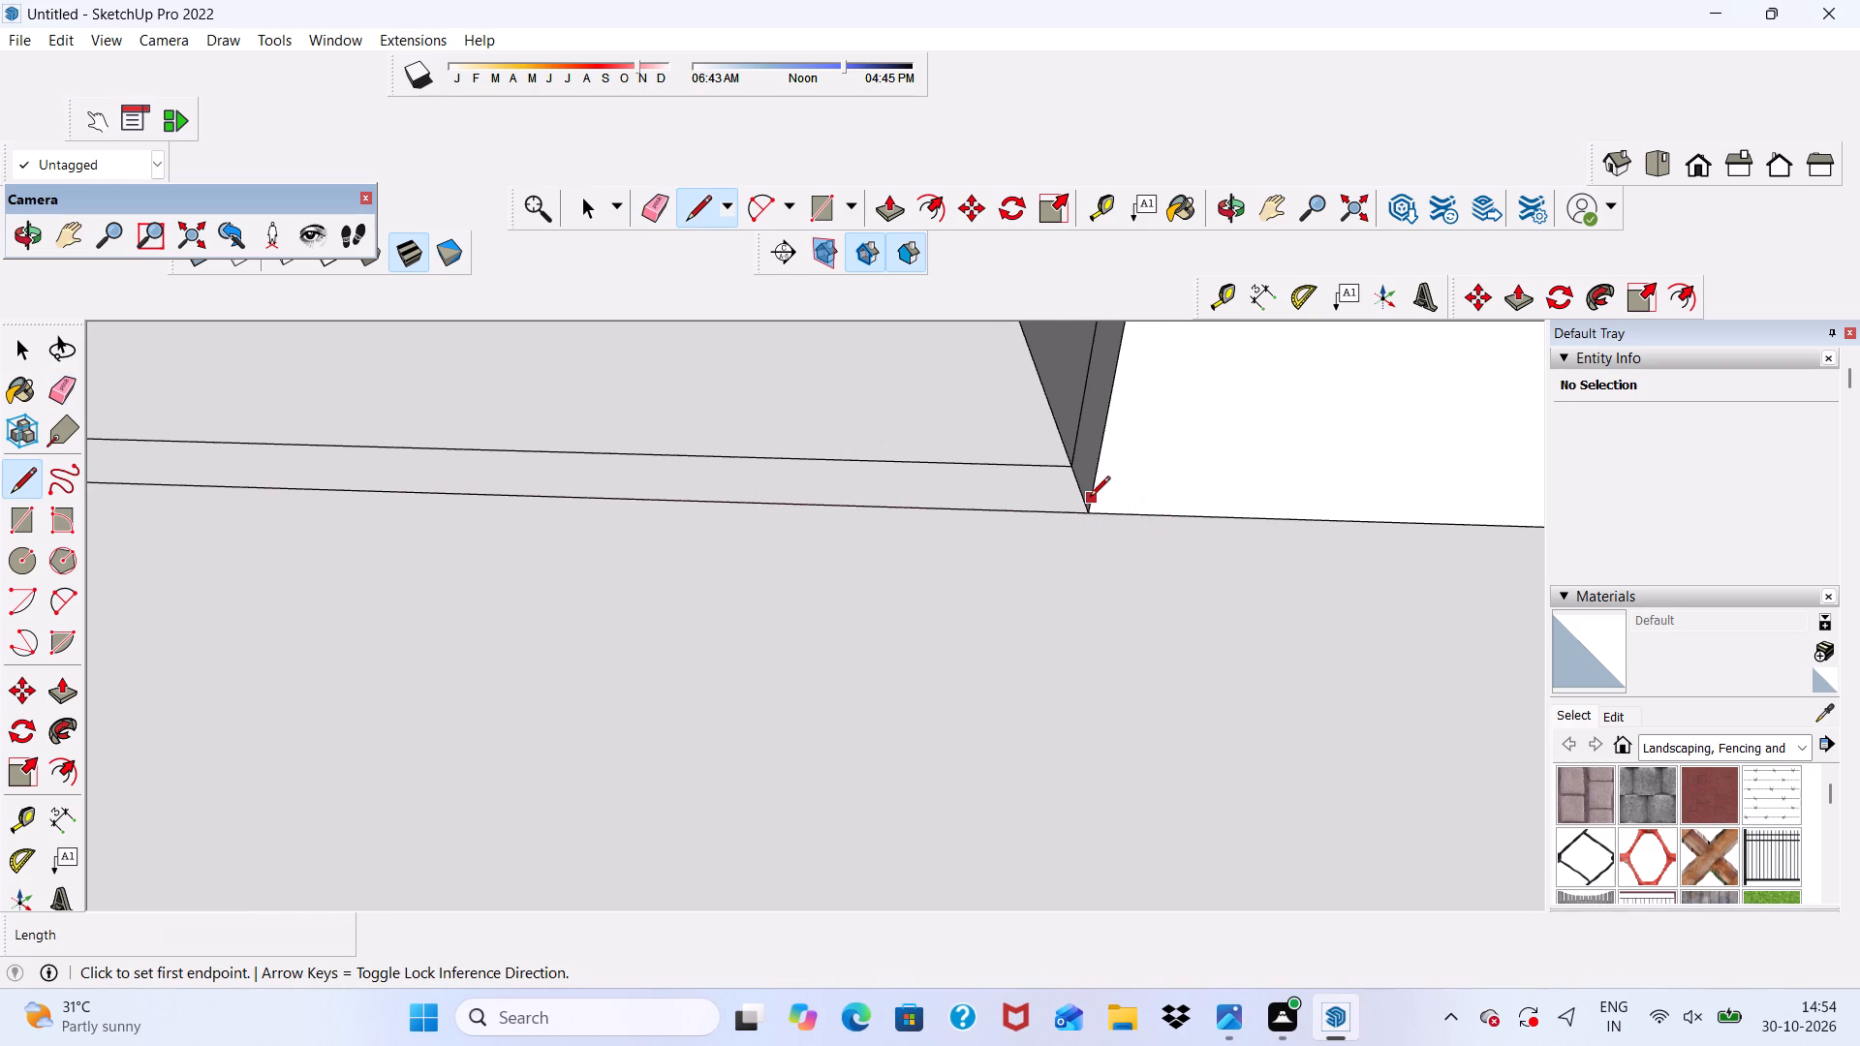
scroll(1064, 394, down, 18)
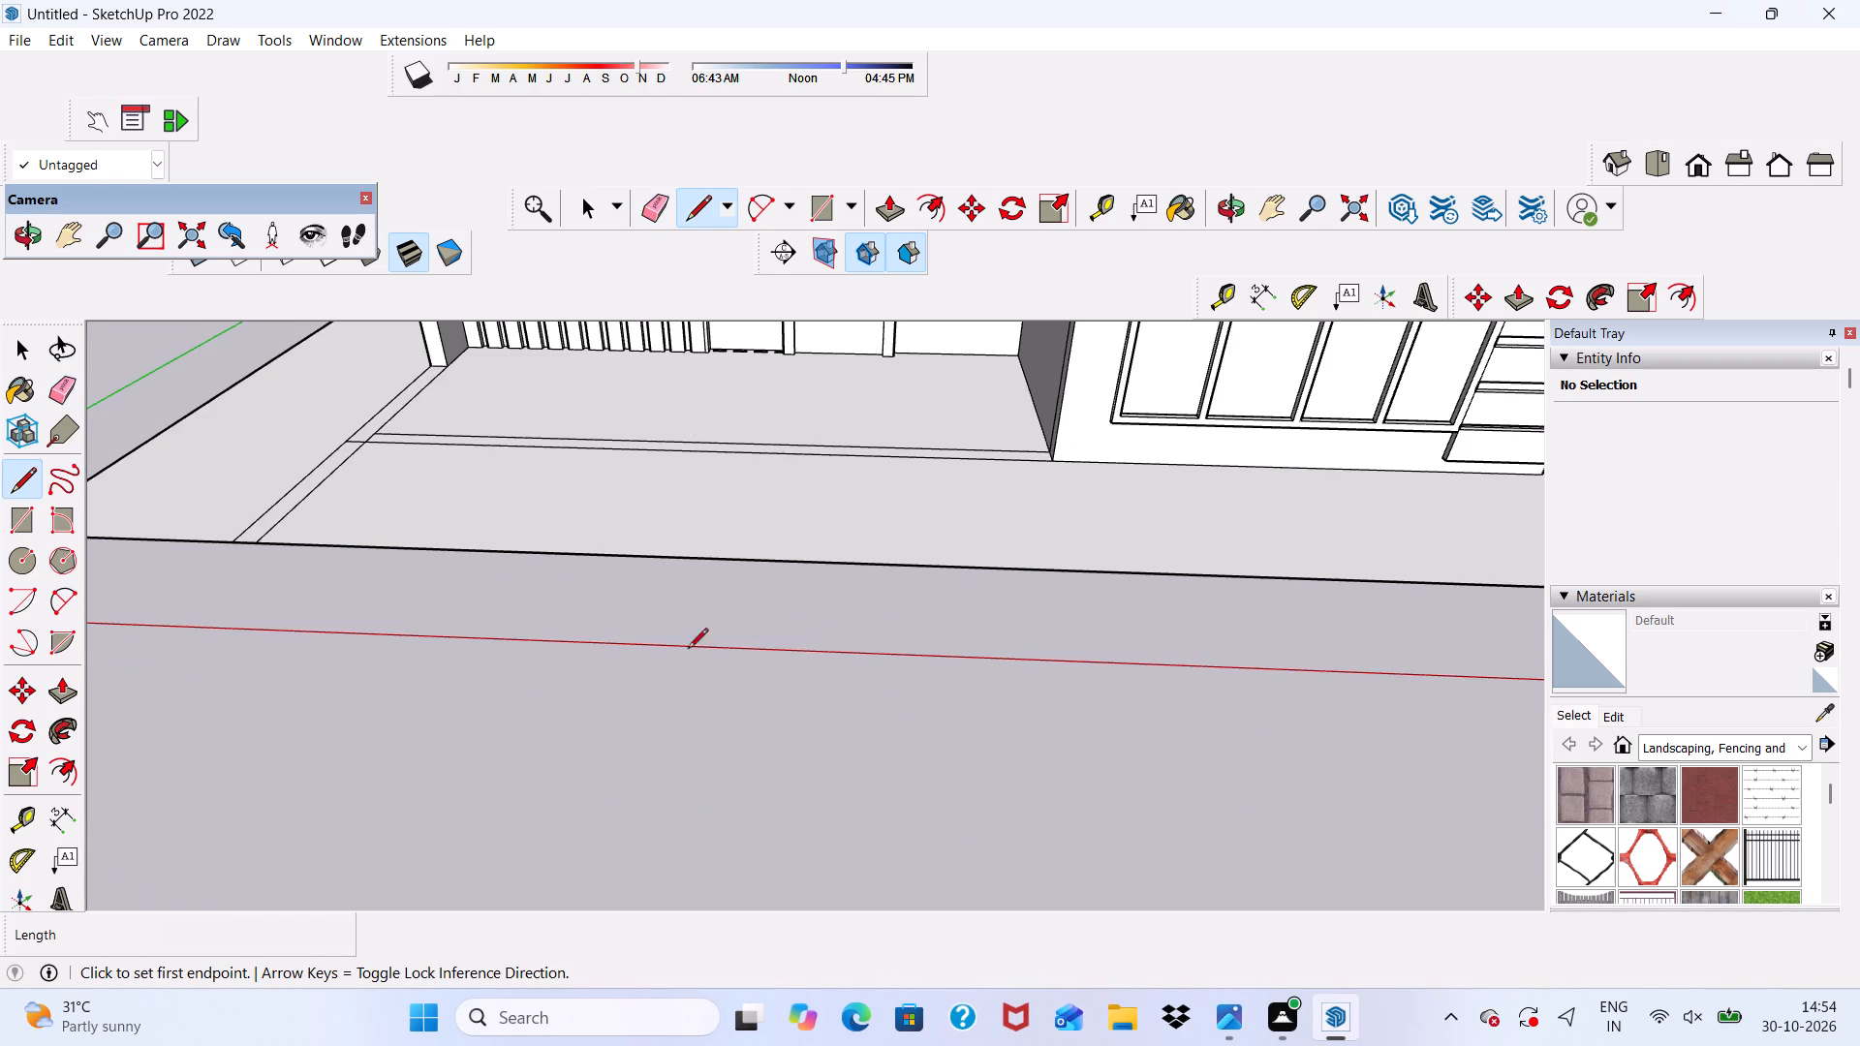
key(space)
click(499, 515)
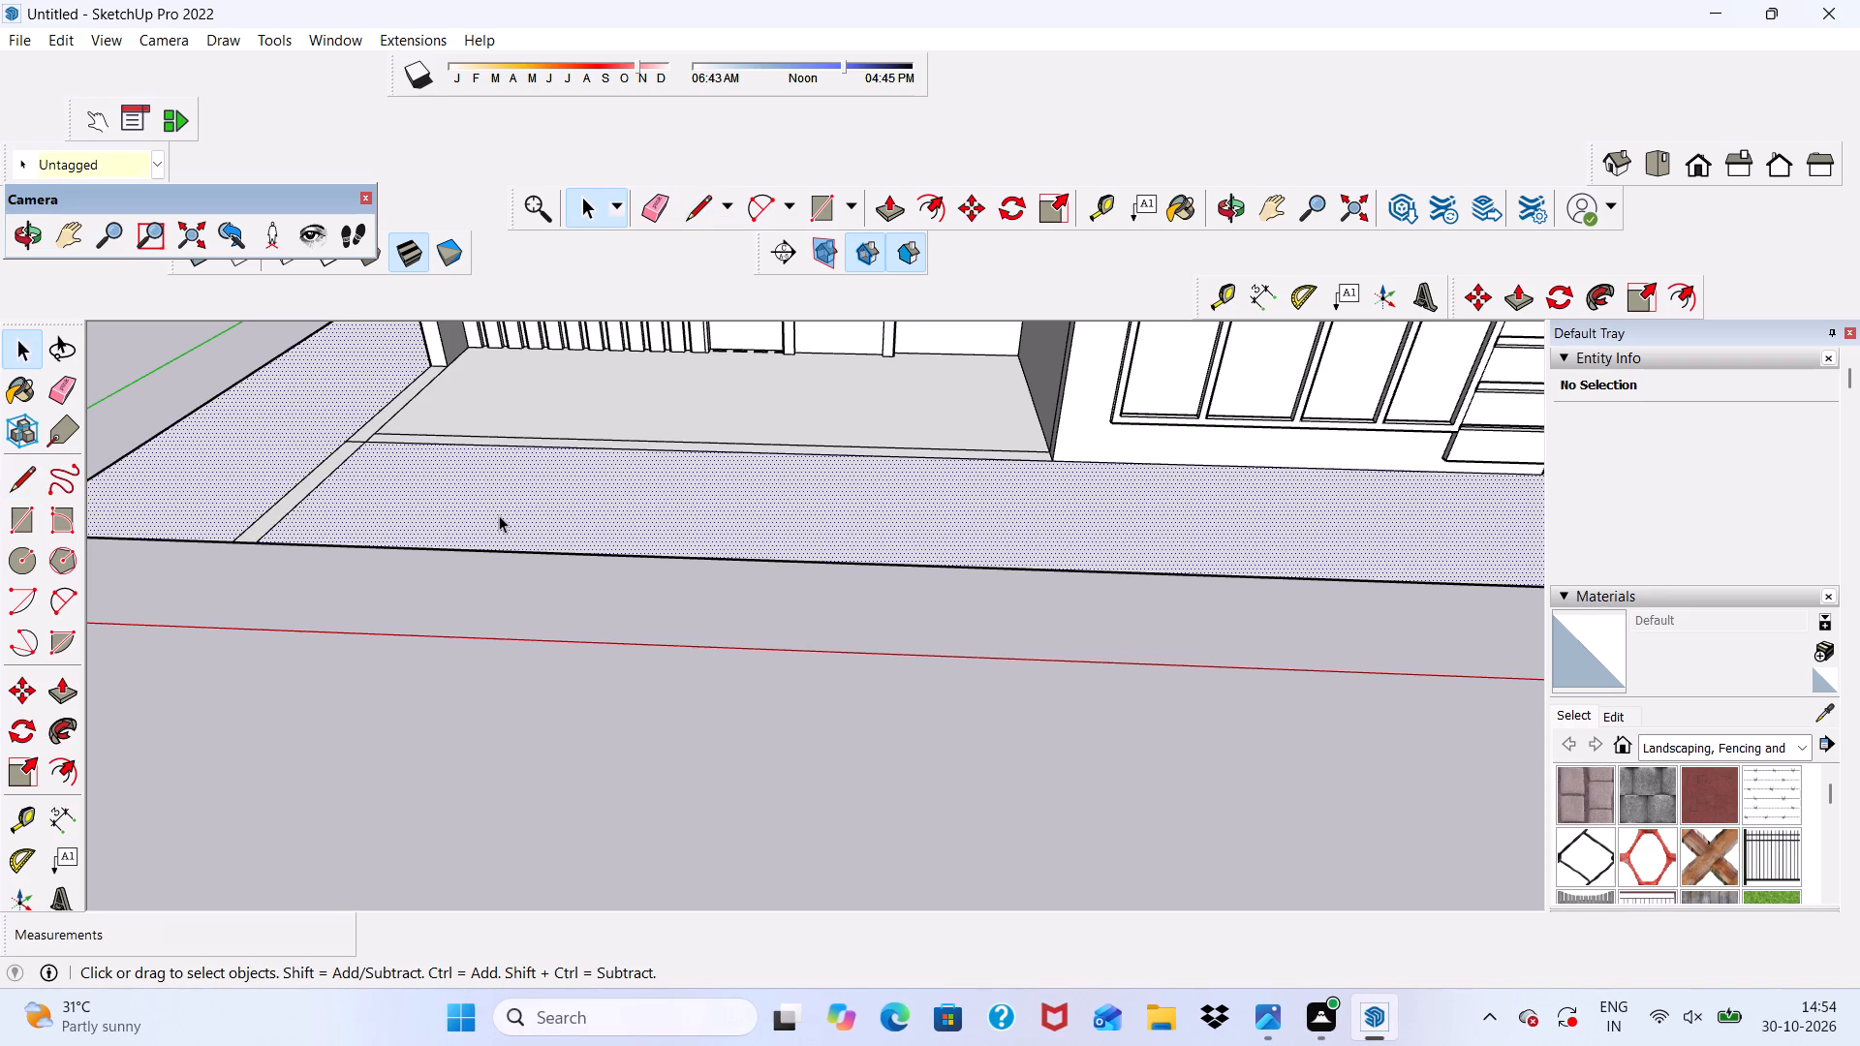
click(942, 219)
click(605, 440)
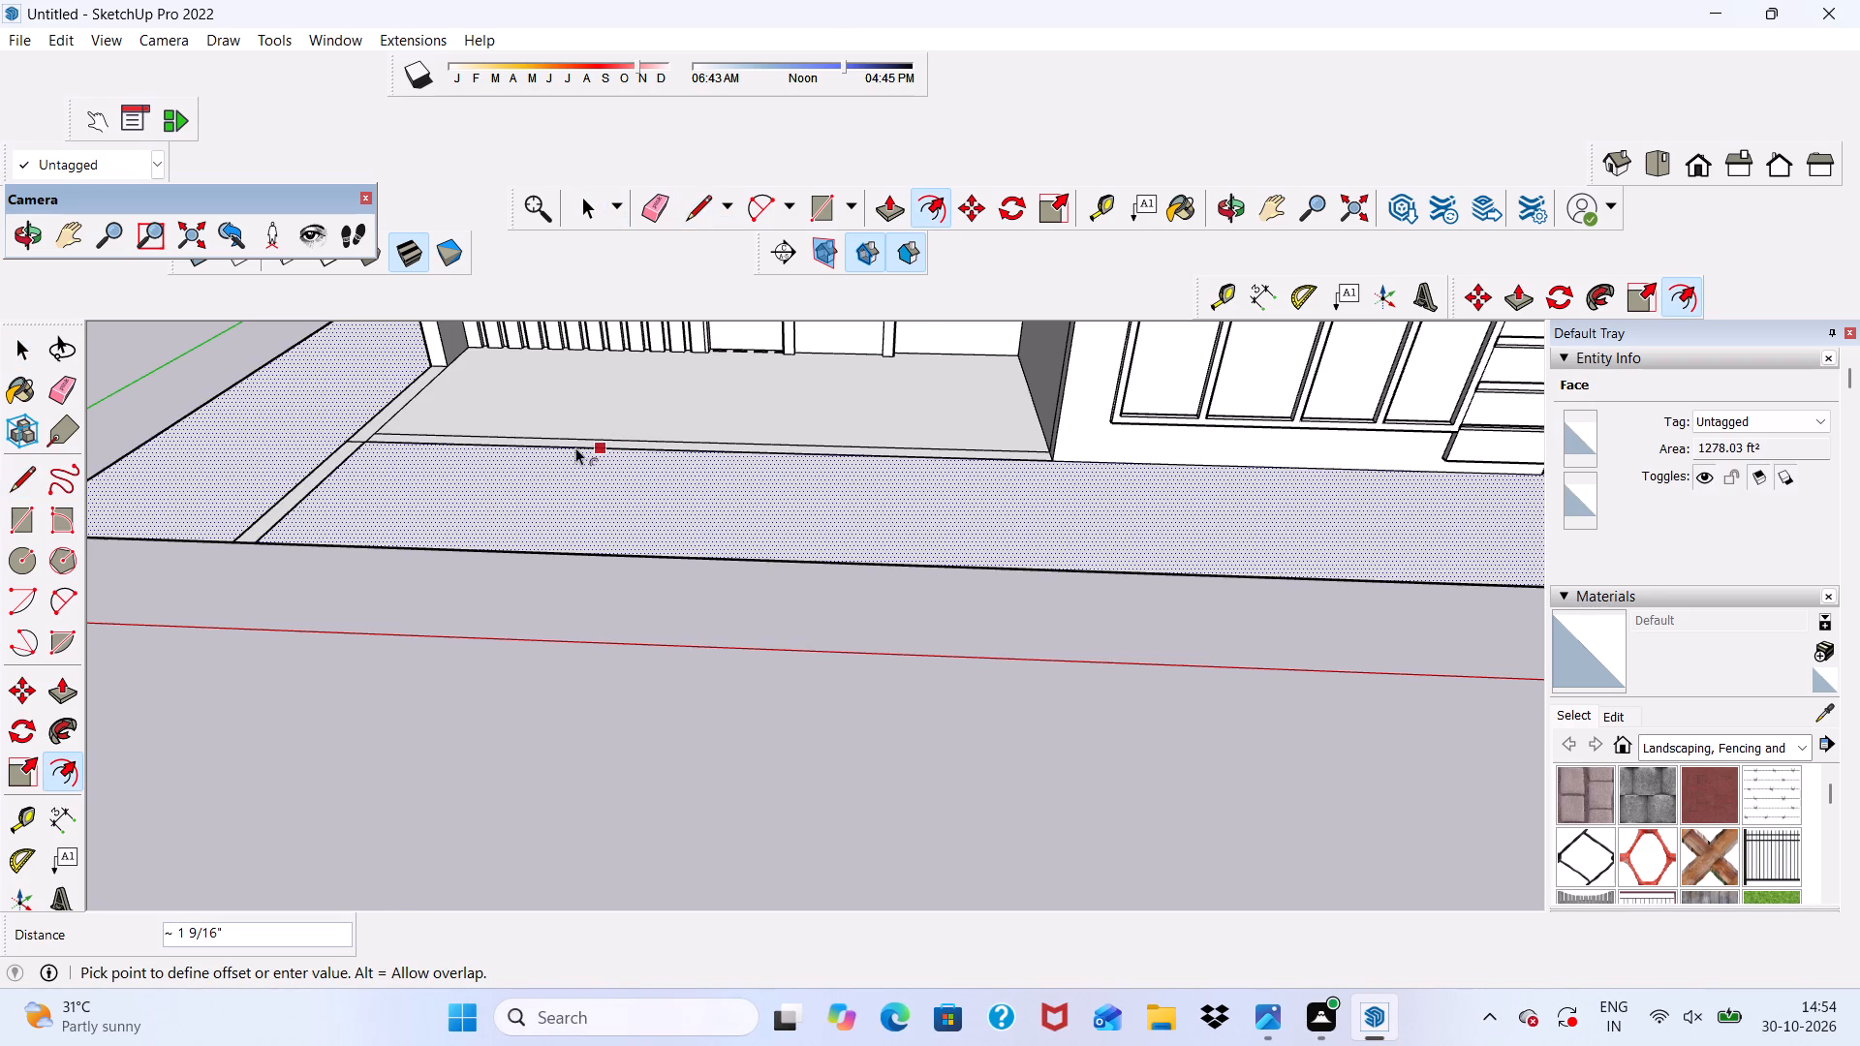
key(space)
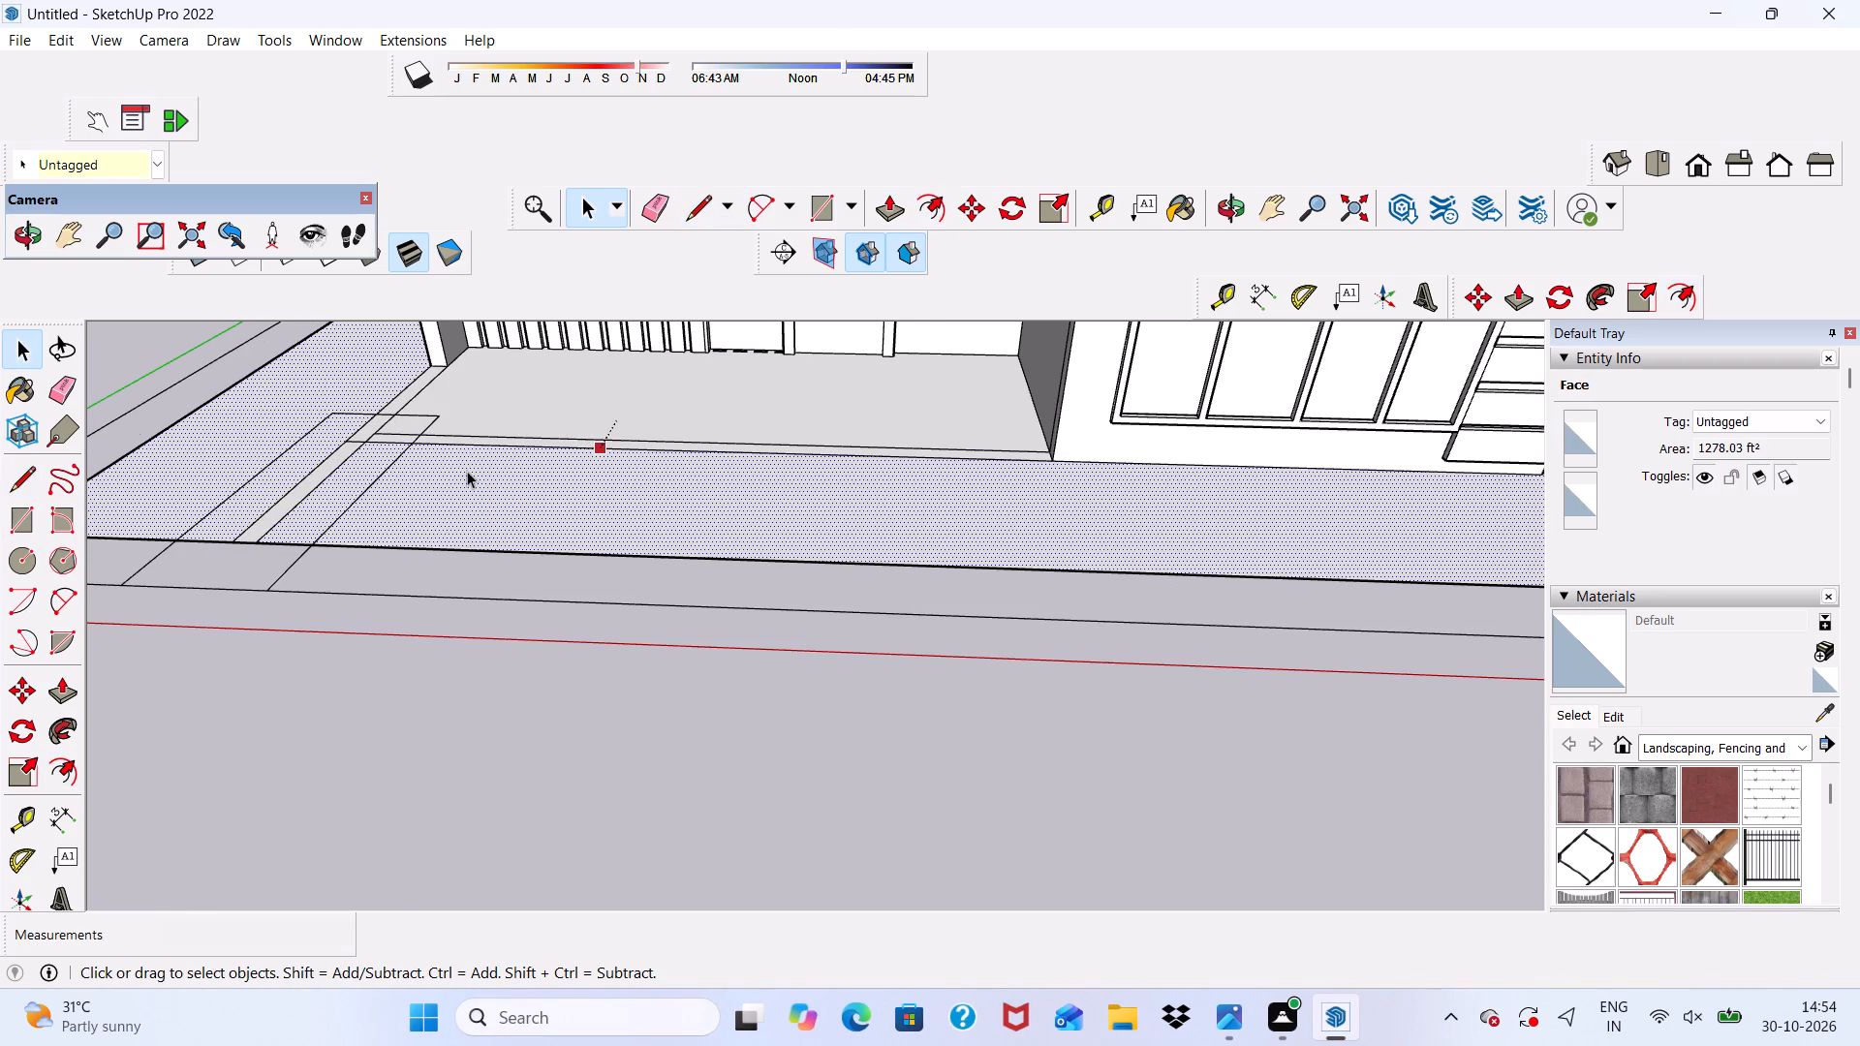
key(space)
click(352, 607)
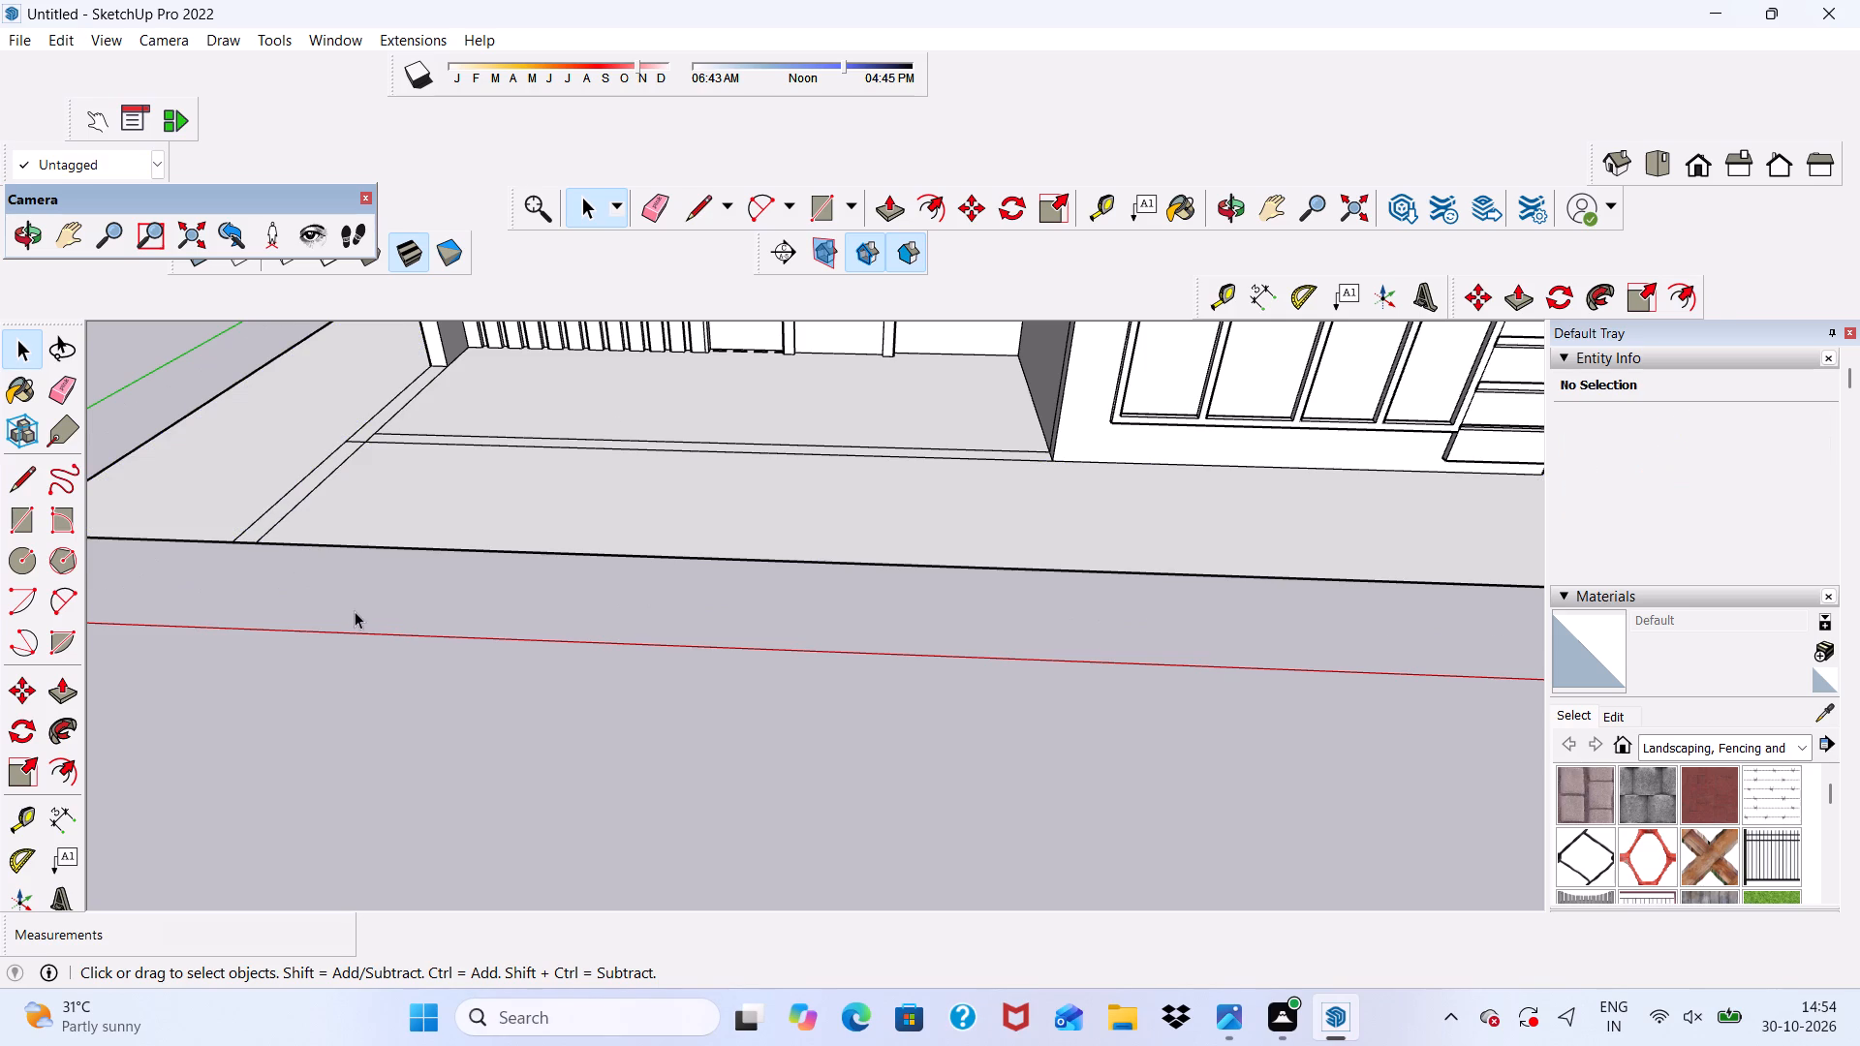
Offset the outline of the ground slab's outer face inward by 9".
scroll(525, 466, down, 3)
middle_drag(557, 473, 564, 583)
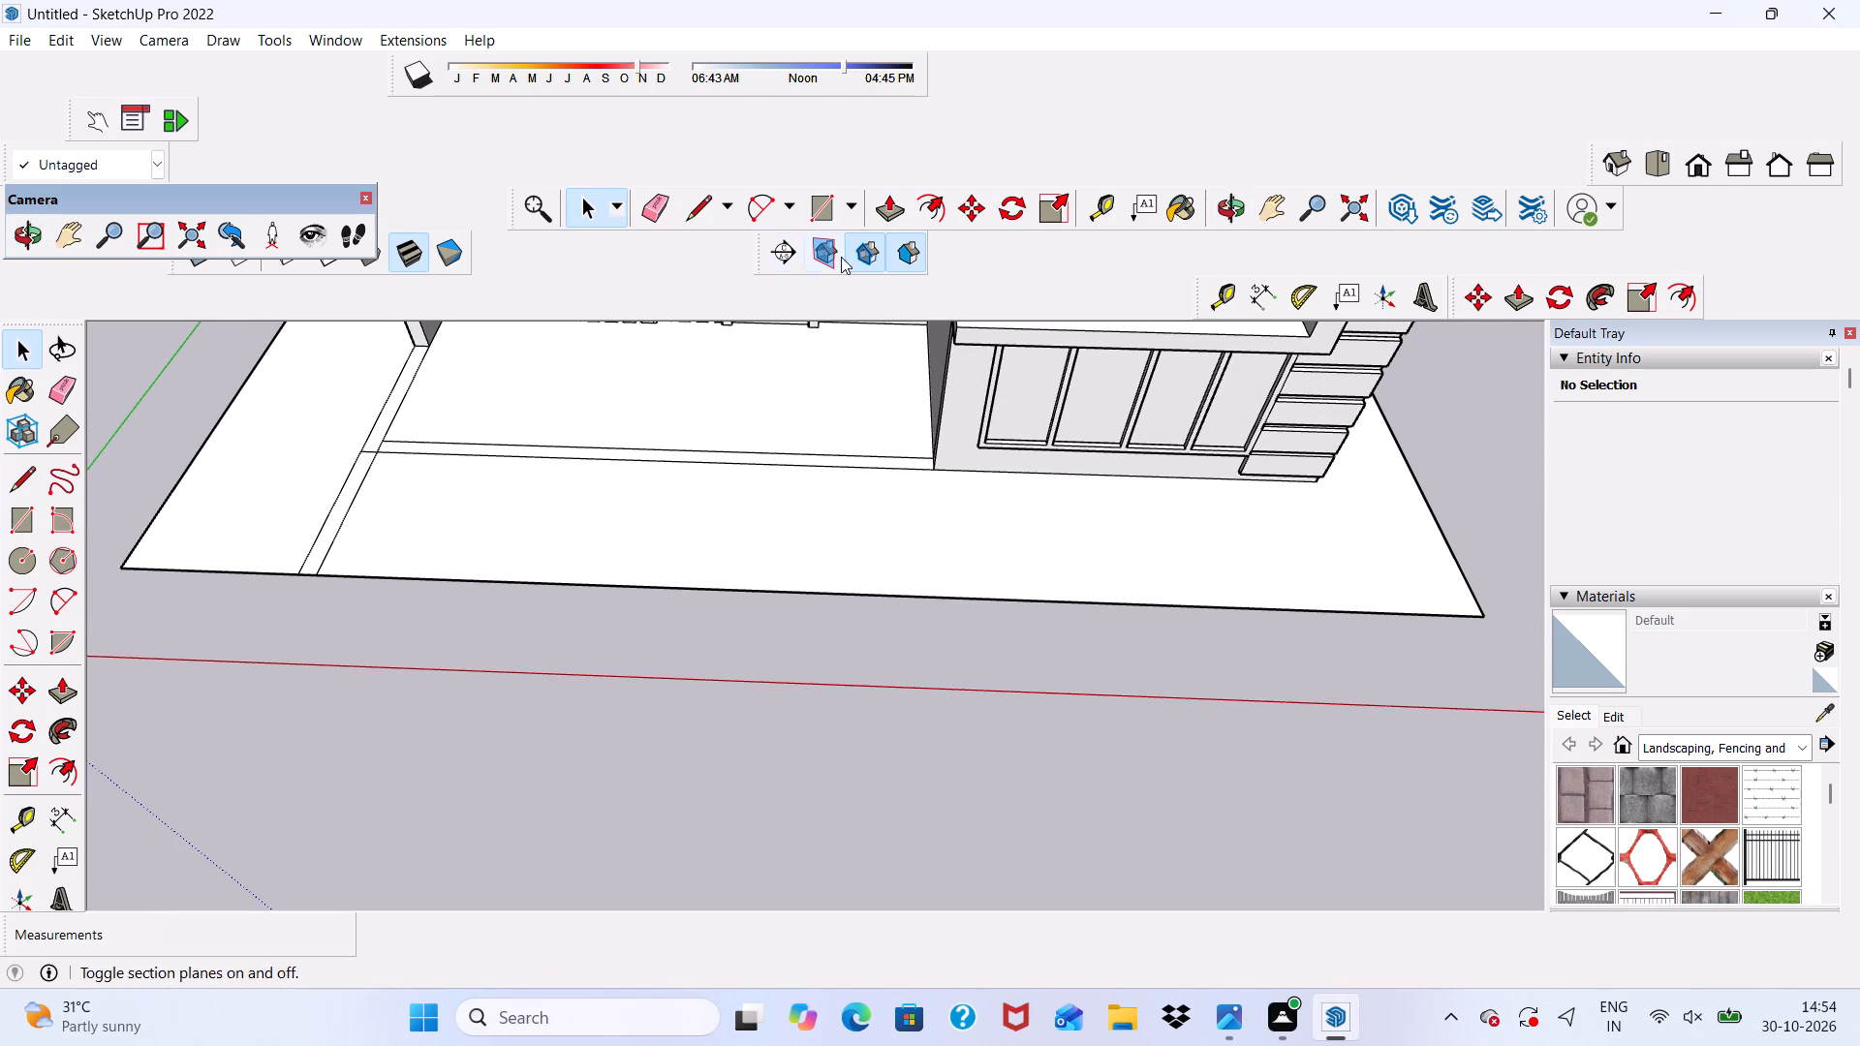
click(935, 206)
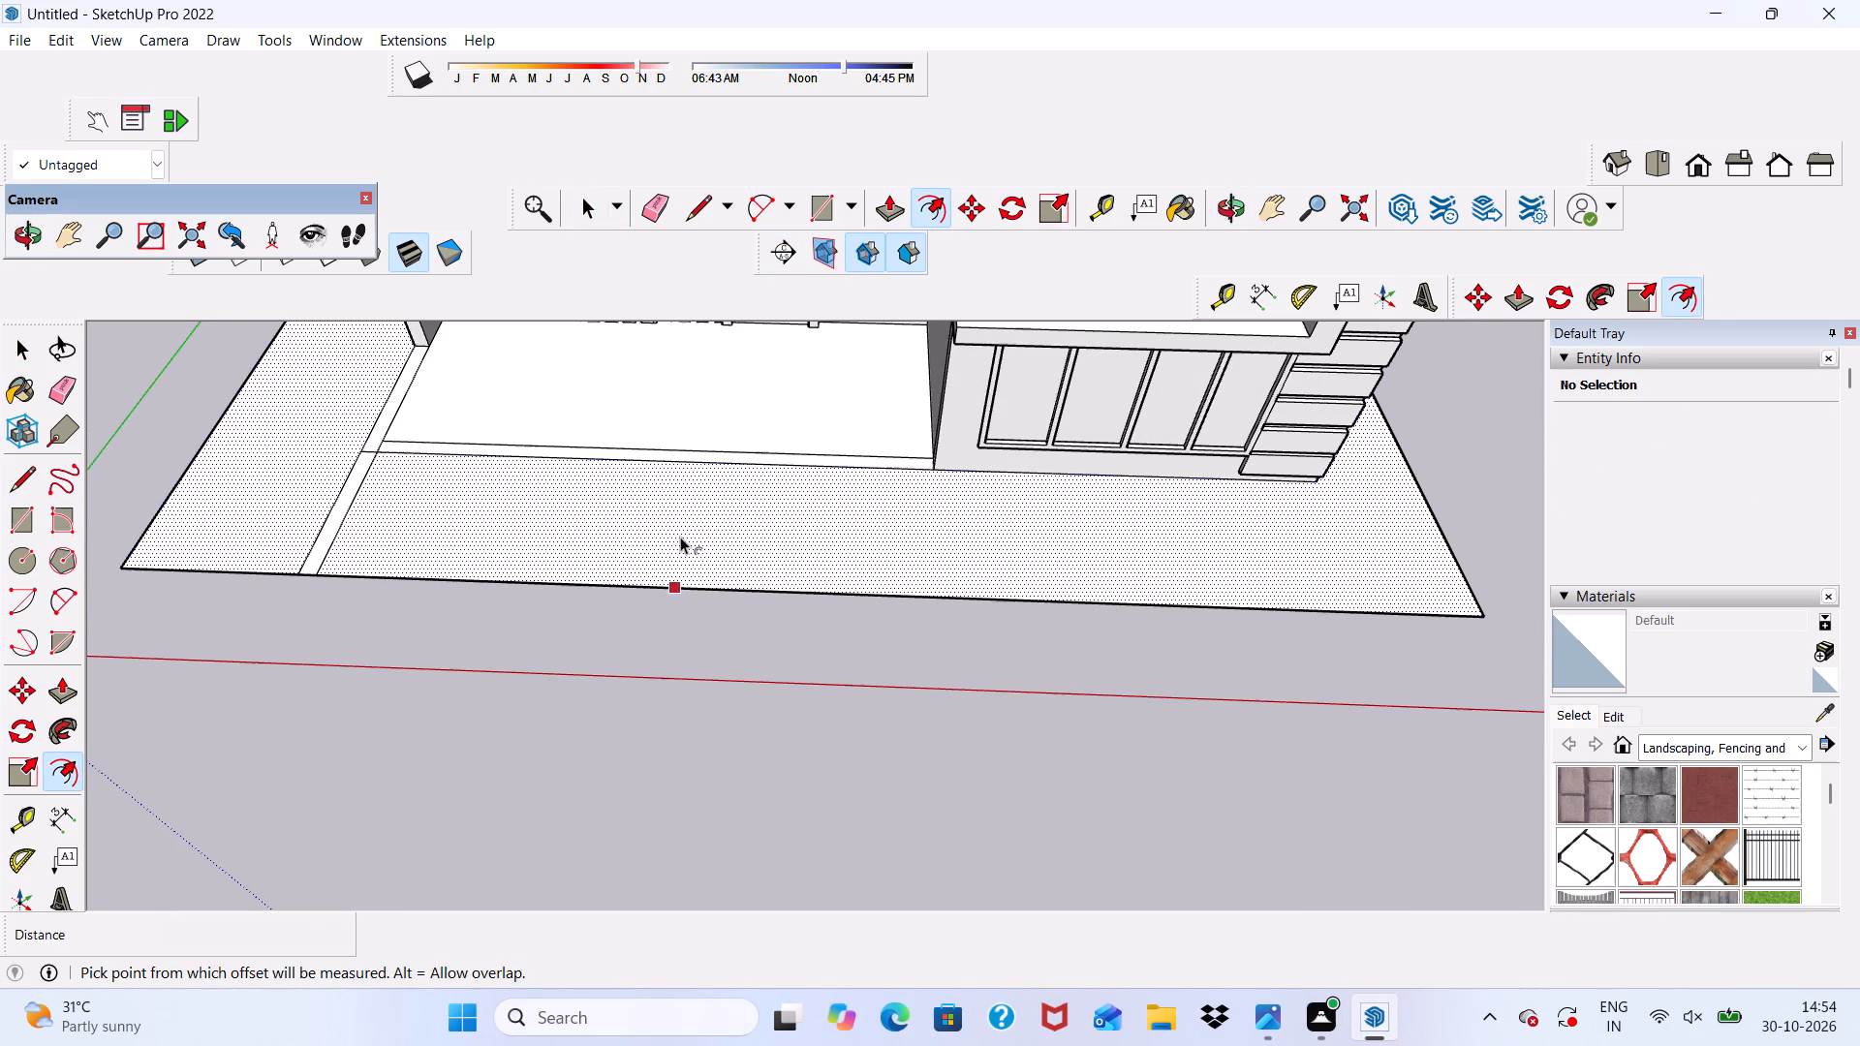
click(650, 515)
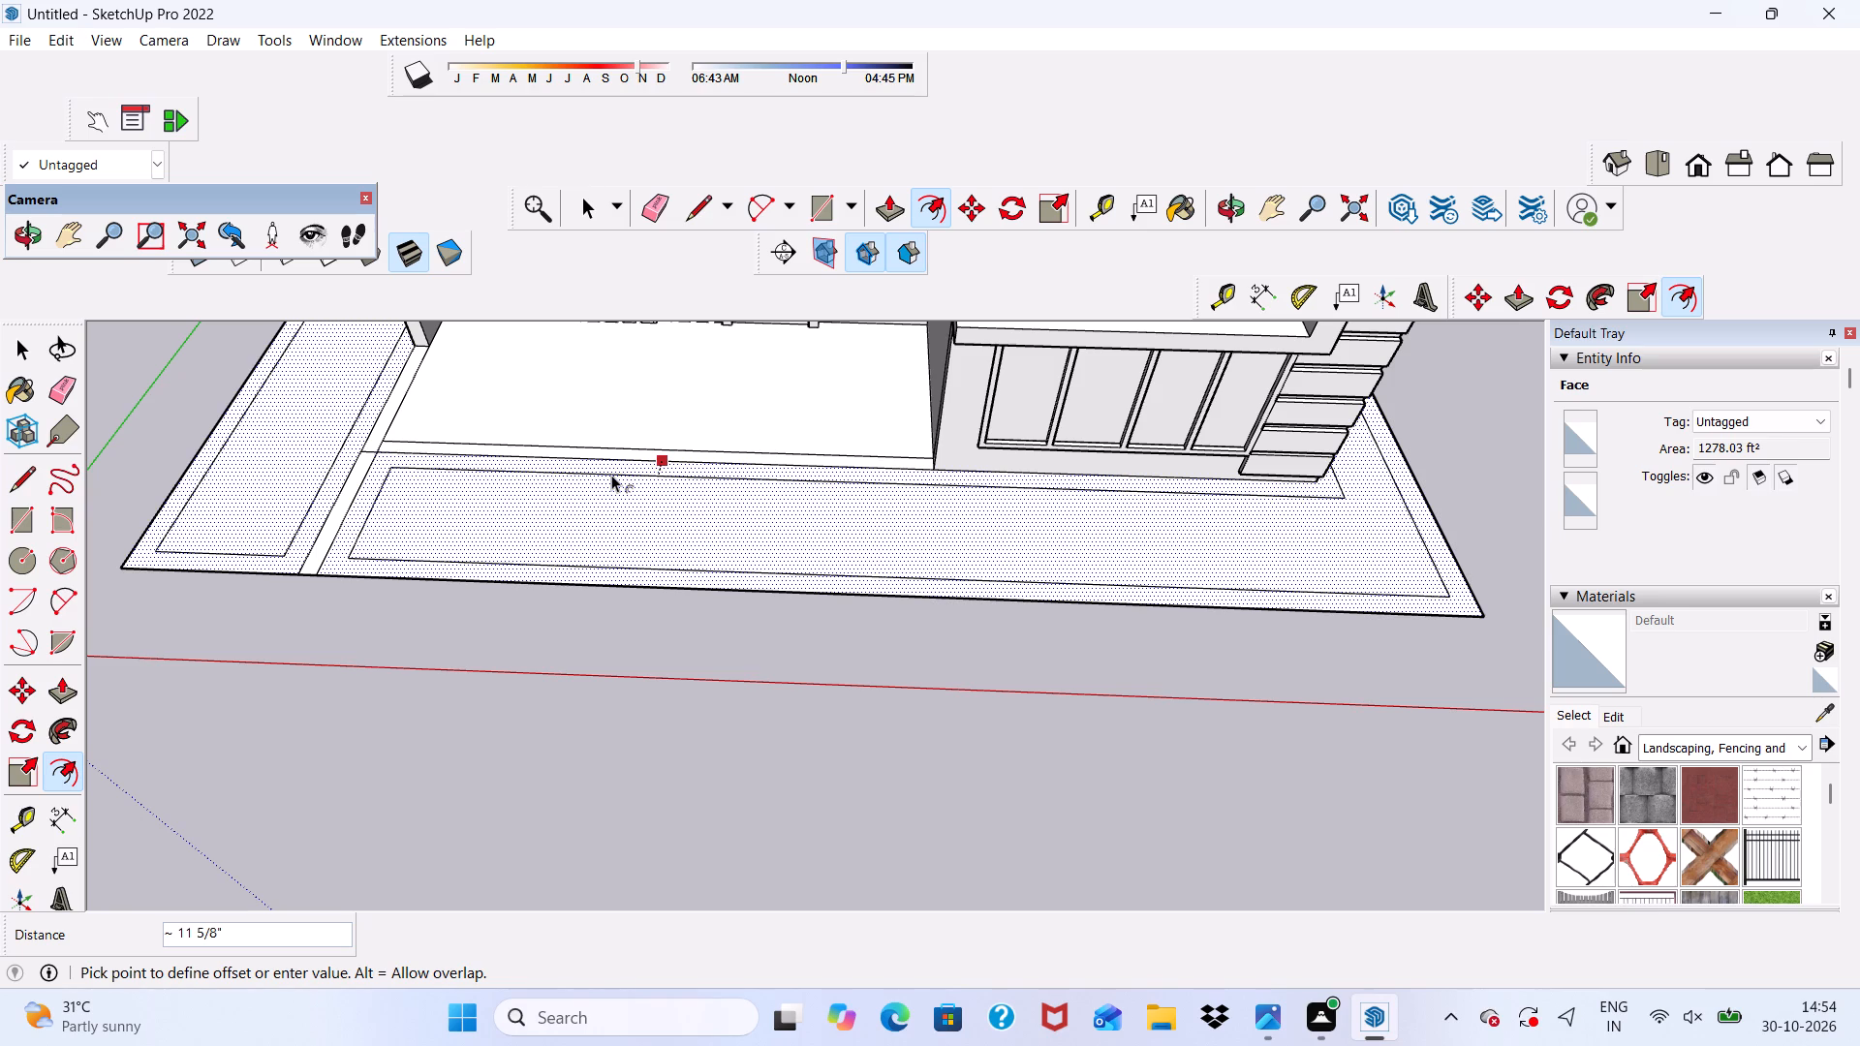
key(9)
key(shift+quotedbl)
key(Return)
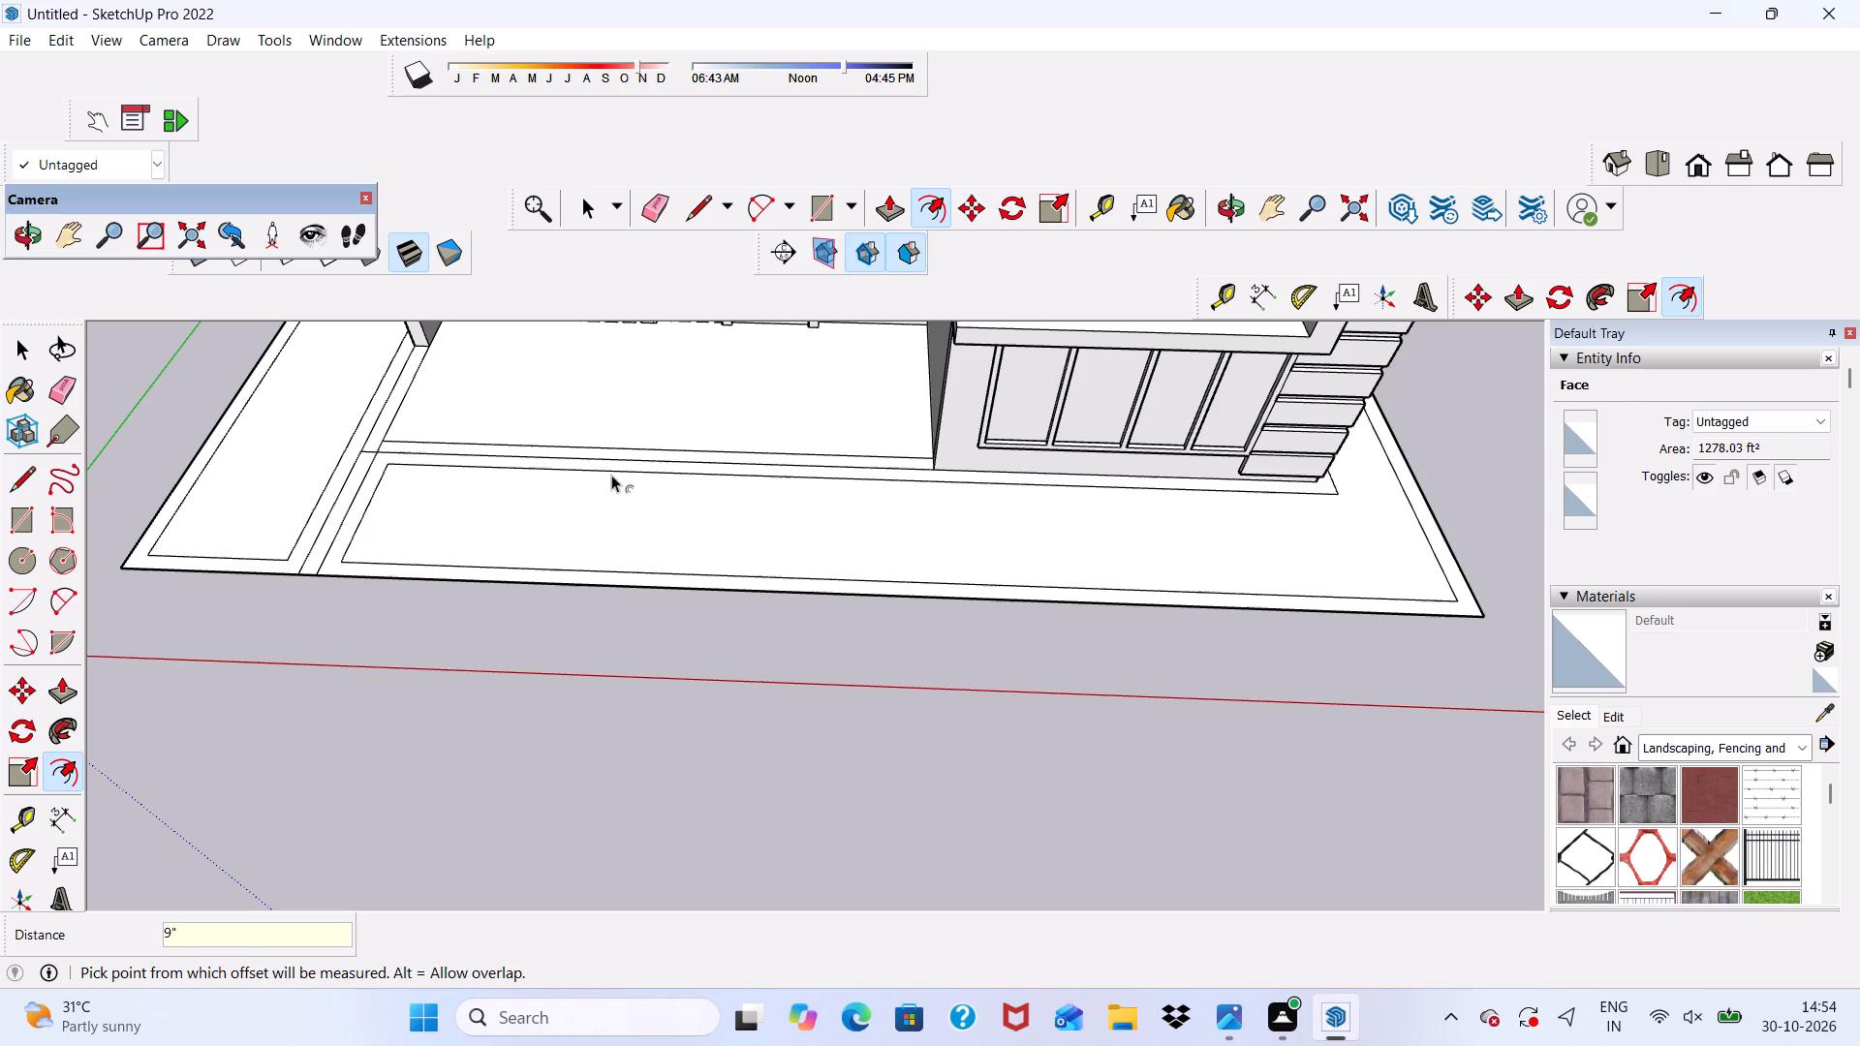
key(space)
Erase the new offset lines on the slab's side strip beyond the porch's side border: the front line and both long lines.
scroll(609, 473, down, 3)
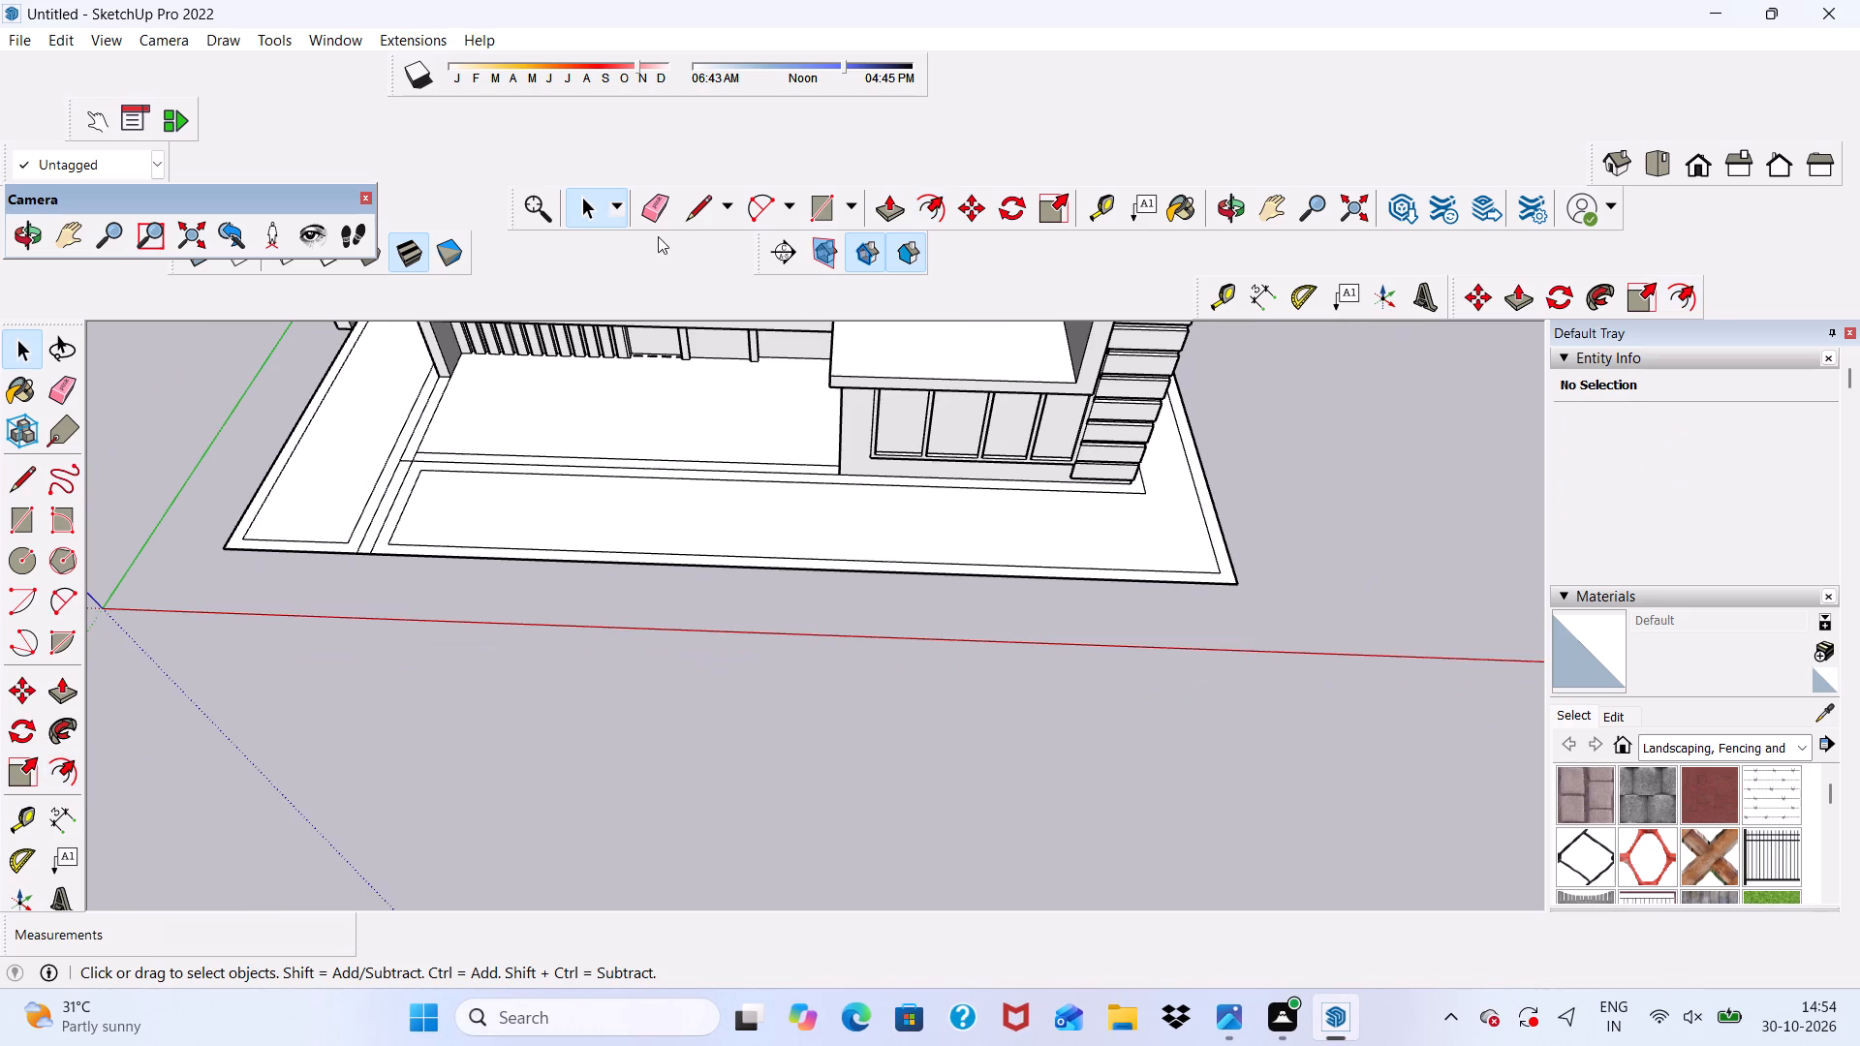
click(649, 200)
scroll(438, 532, up, 4)
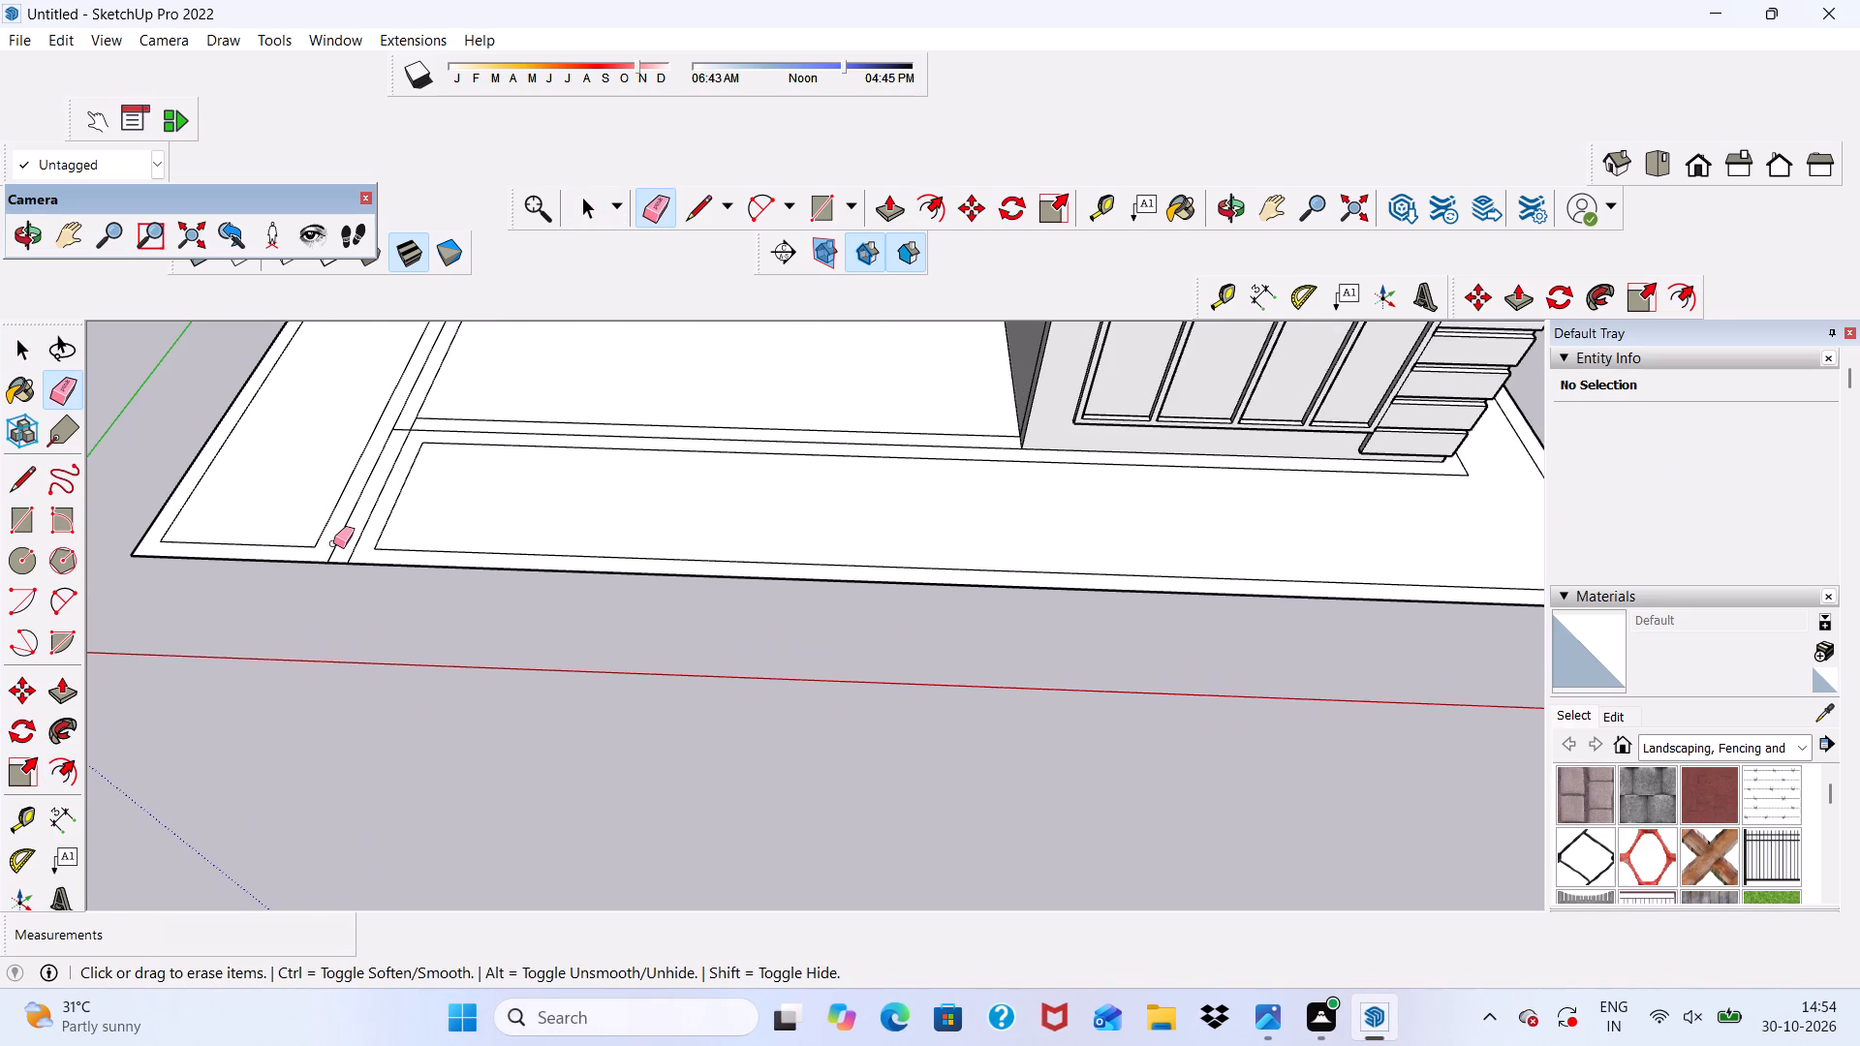
drag(325, 540, 297, 540)
click(268, 542)
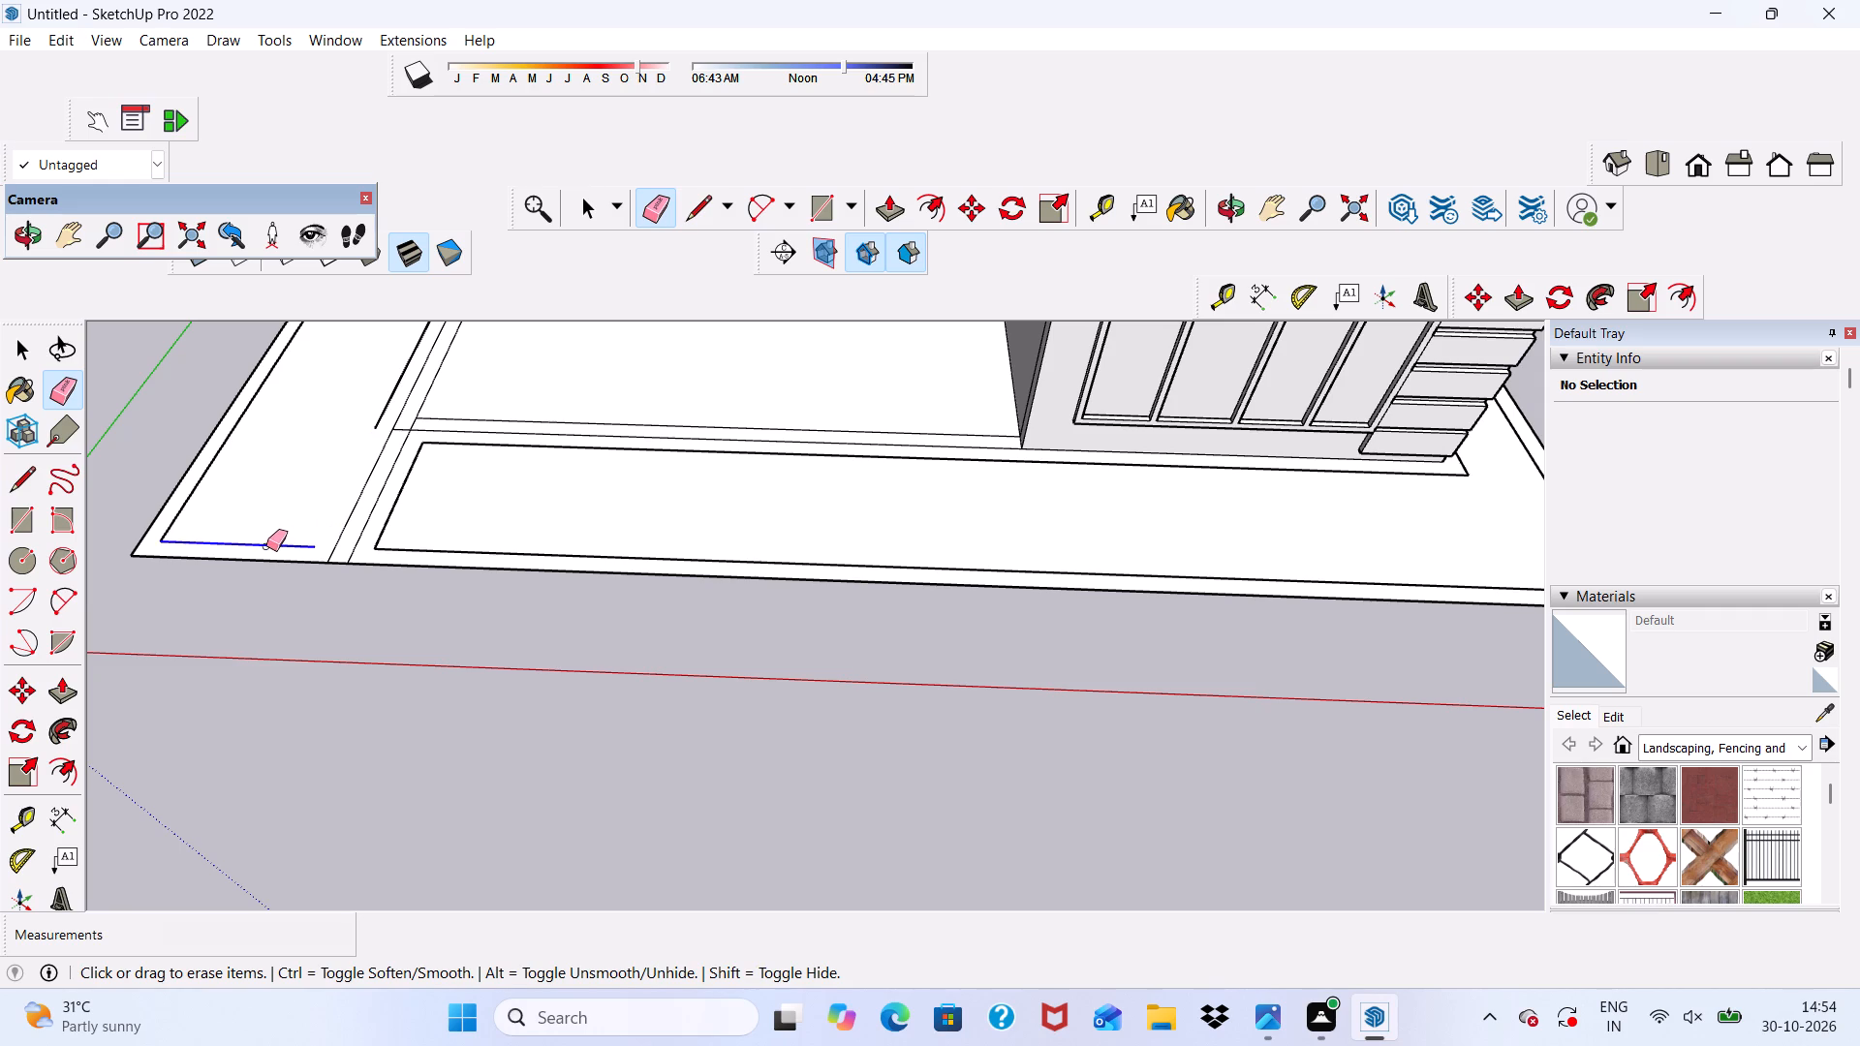
drag(388, 386, 392, 398)
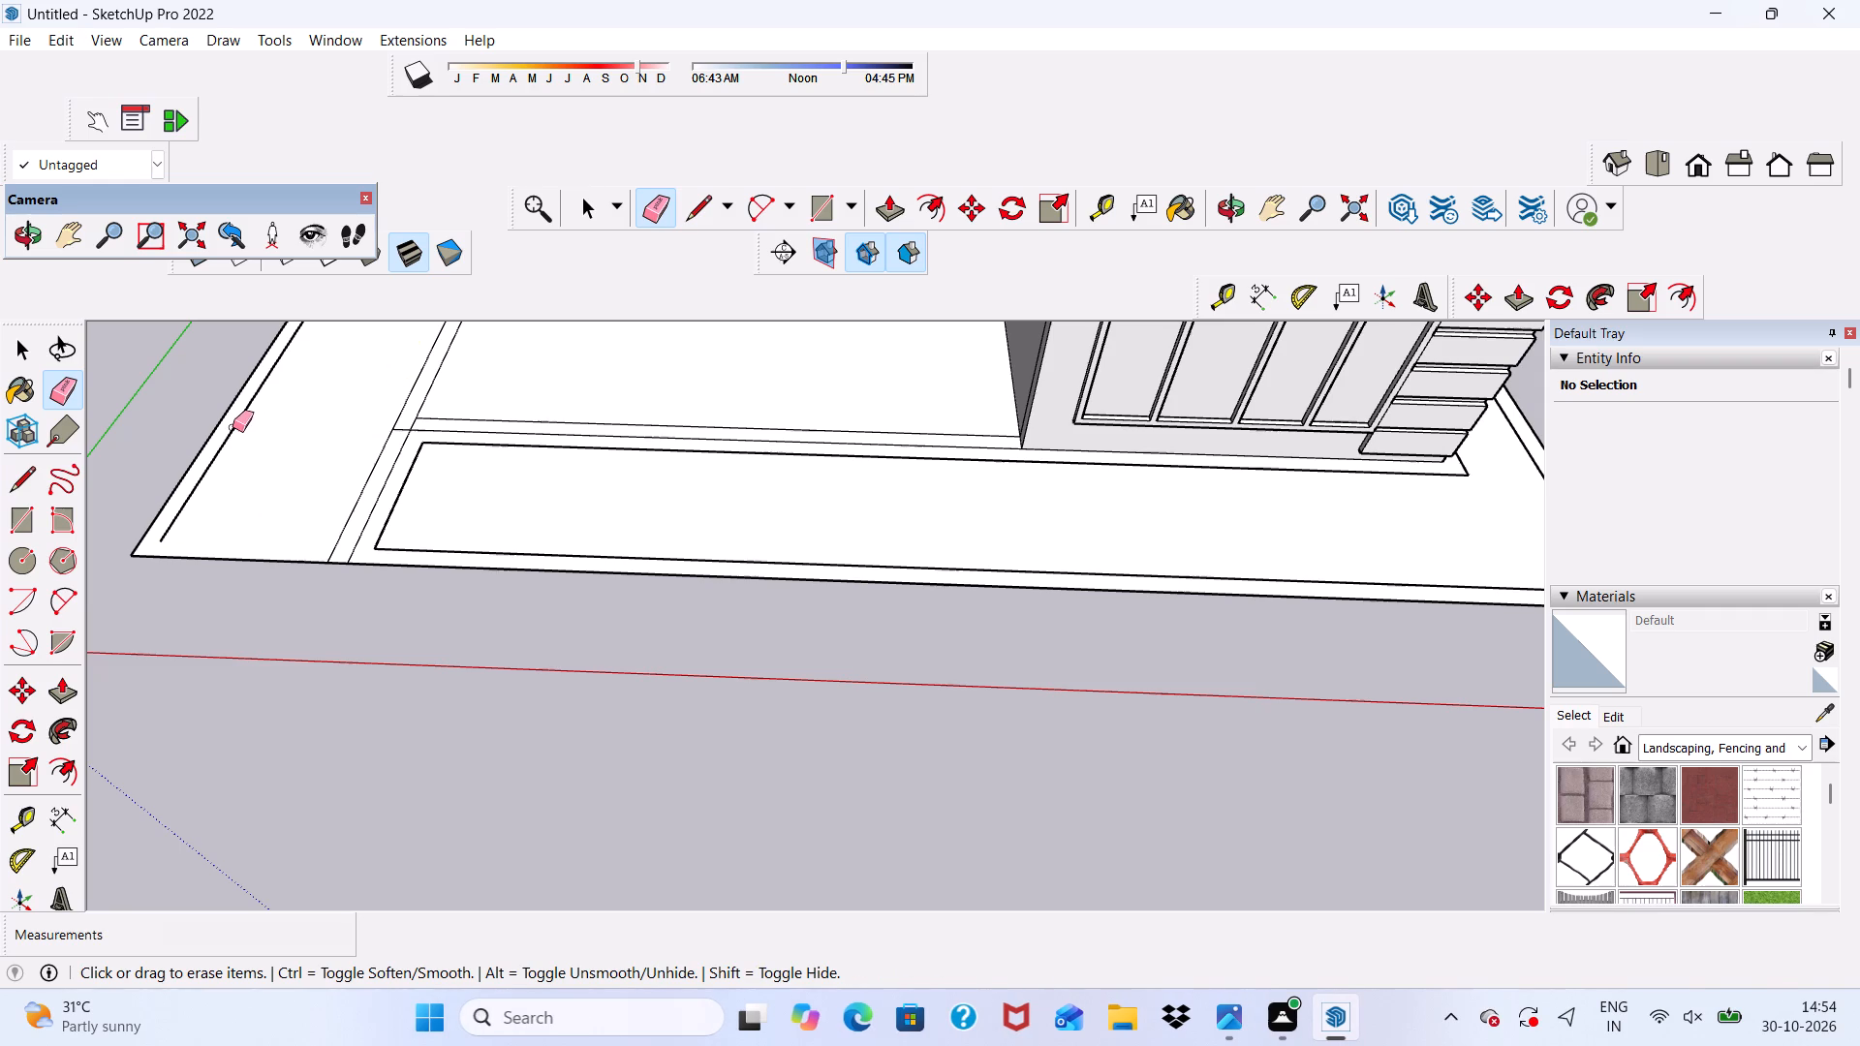
click(232, 427)
Draw a line from the front wall's porch-side corner to the offset outline and on to its front line, about 5' 10 11/16" across.
scroll(232, 426, down, 6)
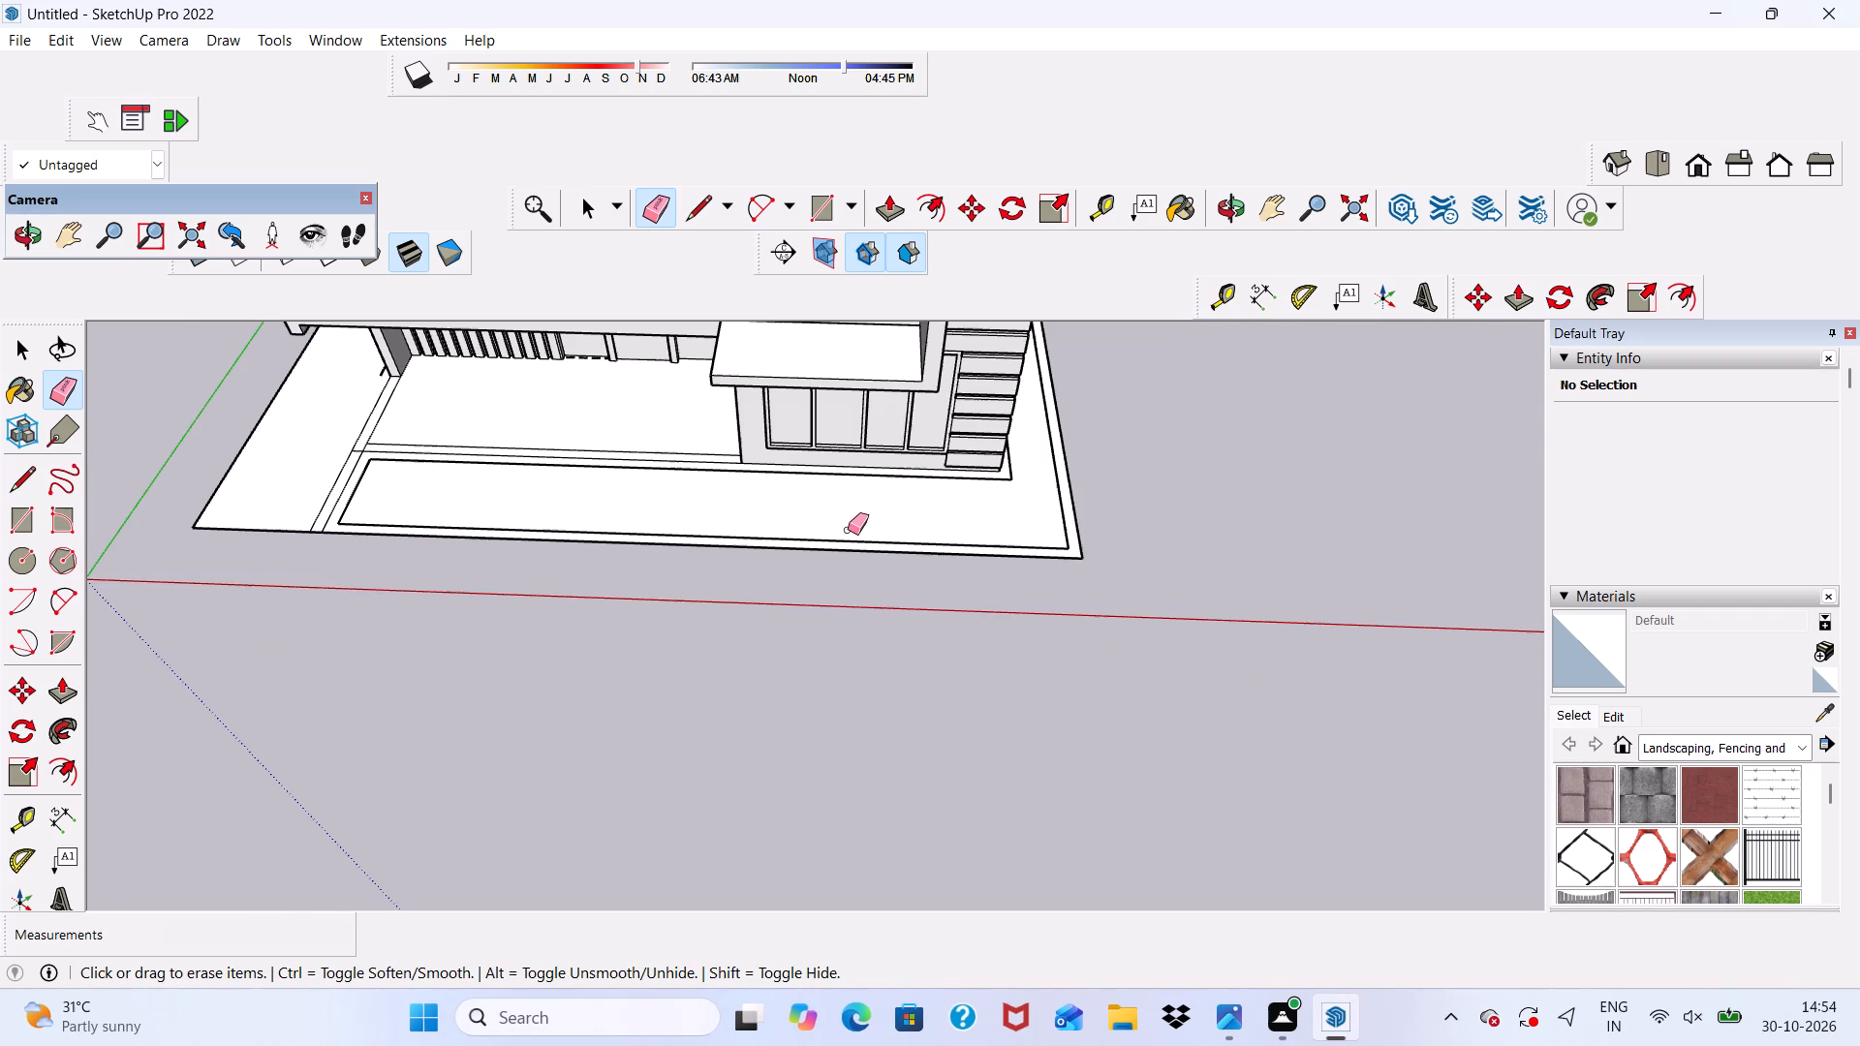
scroll(714, 473, up, 3)
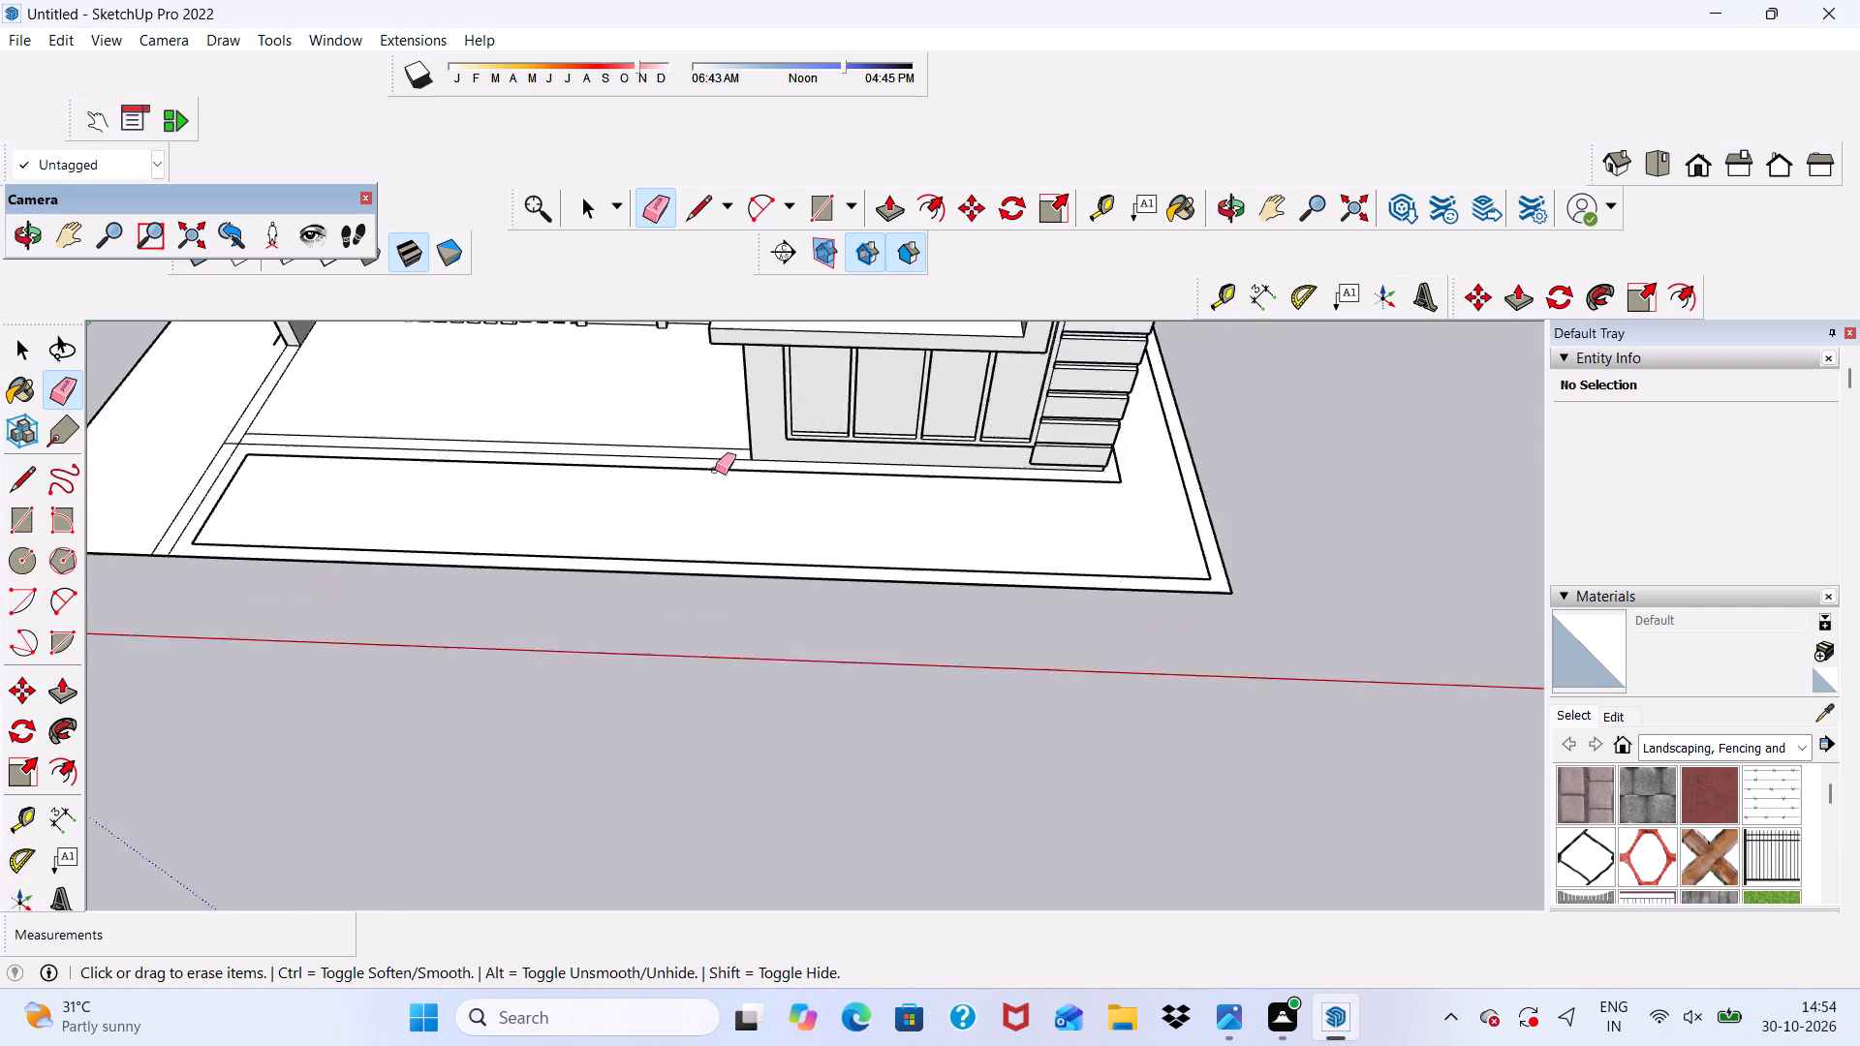
scroll(715, 470, up, 3)
key(space)
scroll(738, 362, up, 1)
scroll(667, 208, down, 1)
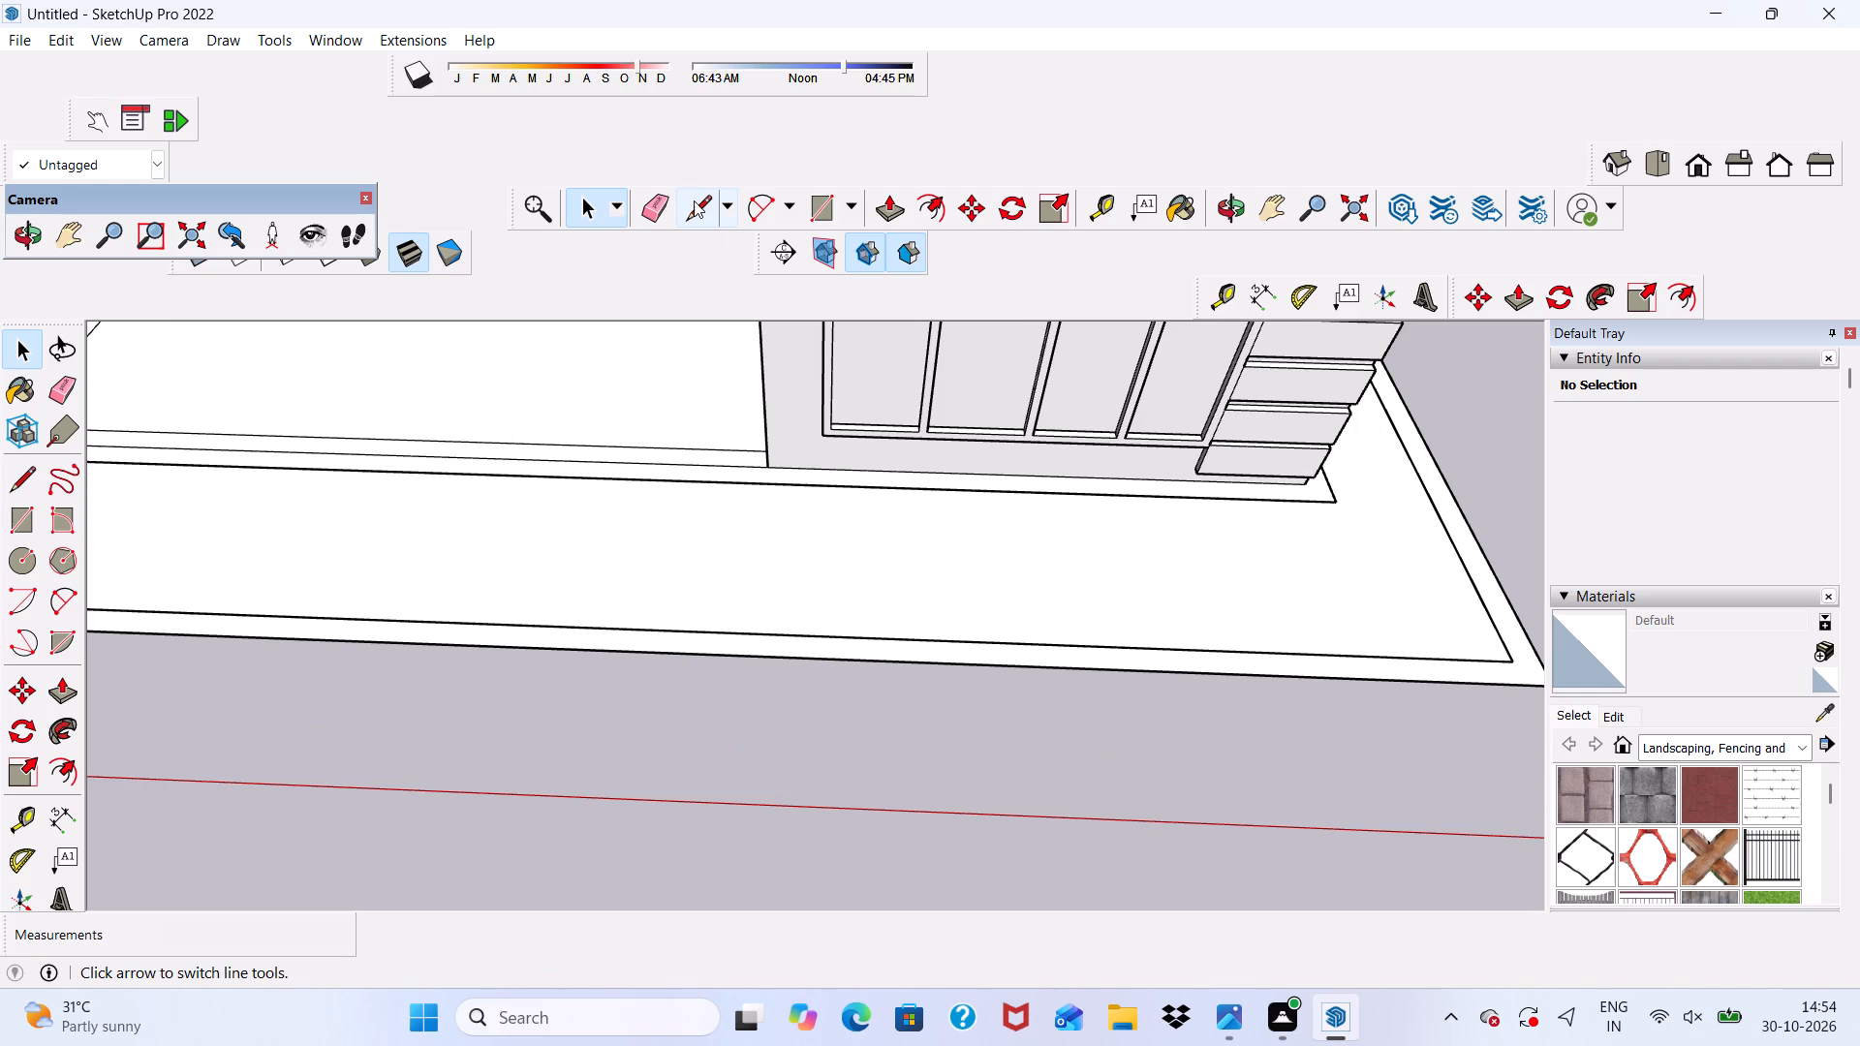
click(697, 200)
scroll(786, 463, down, 1)
scroll(794, 524, up, 12)
click(742, 405)
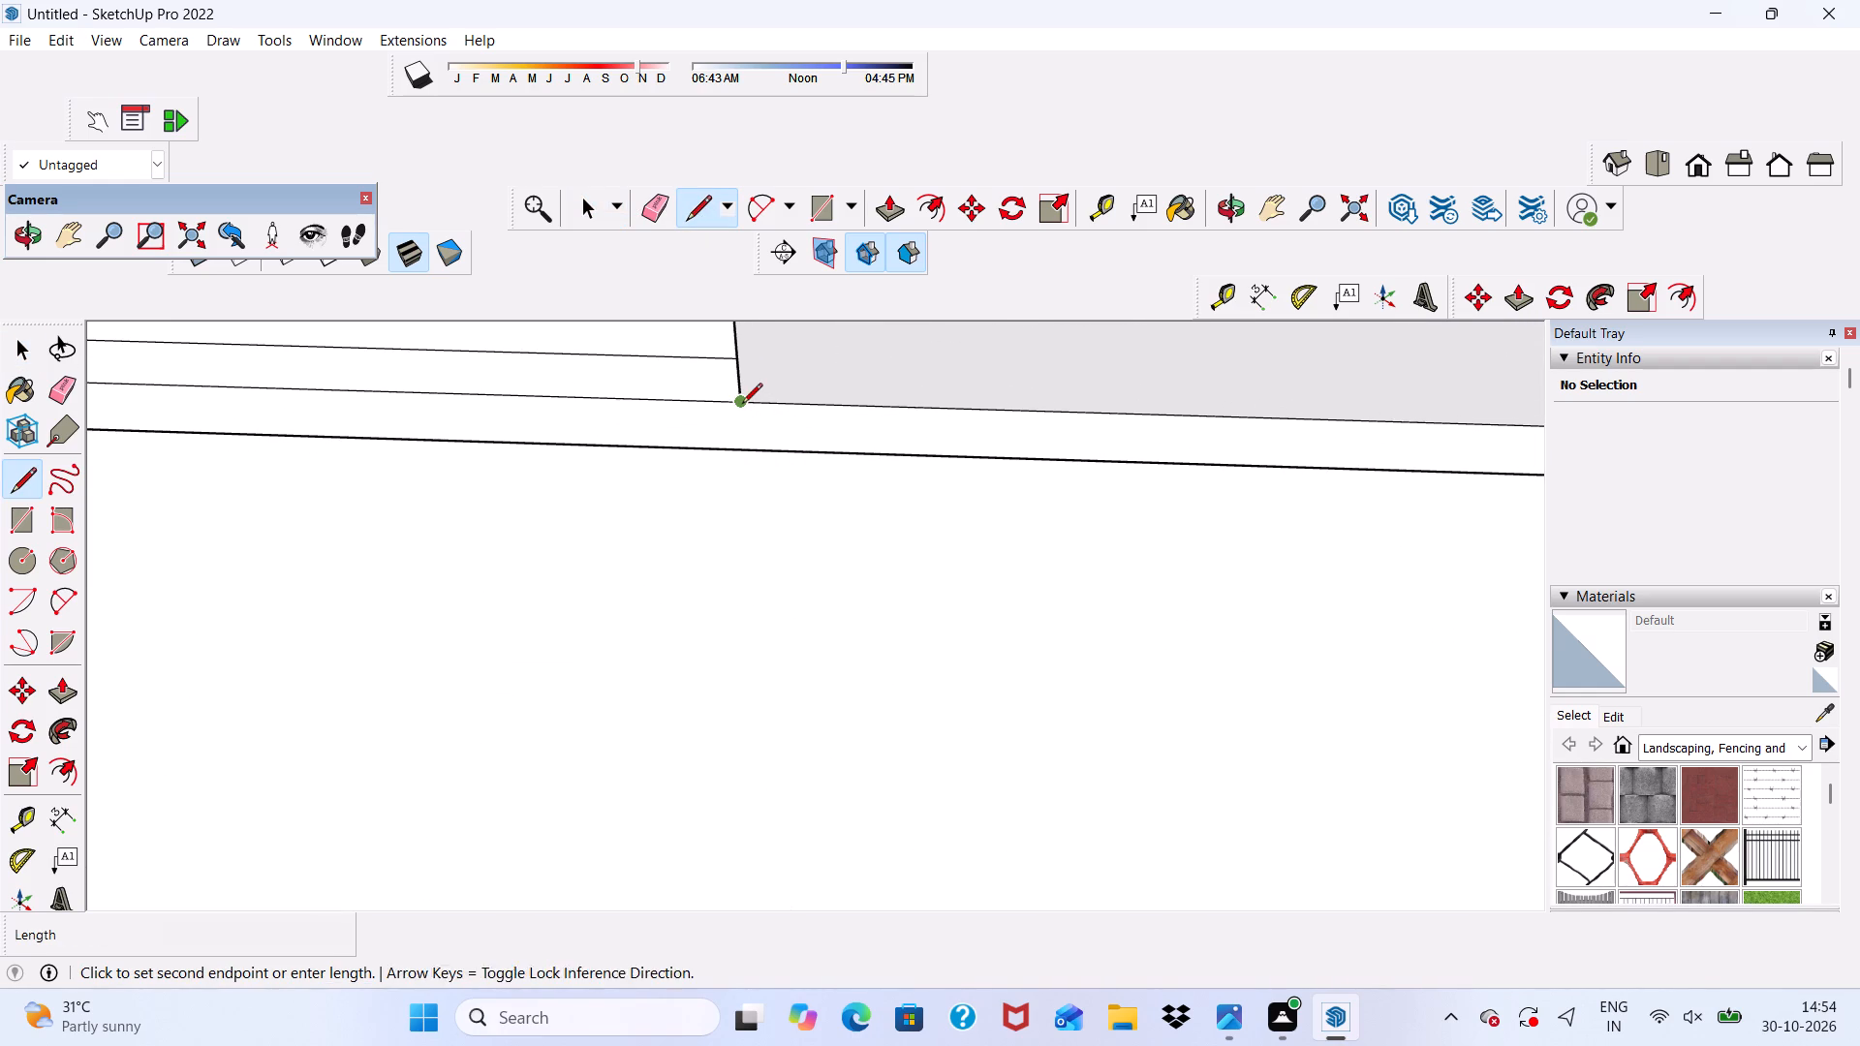
click(740, 449)
scroll(738, 436, down, 12)
scroll(734, 456, up, 7)
scroll(736, 414, down, 5)
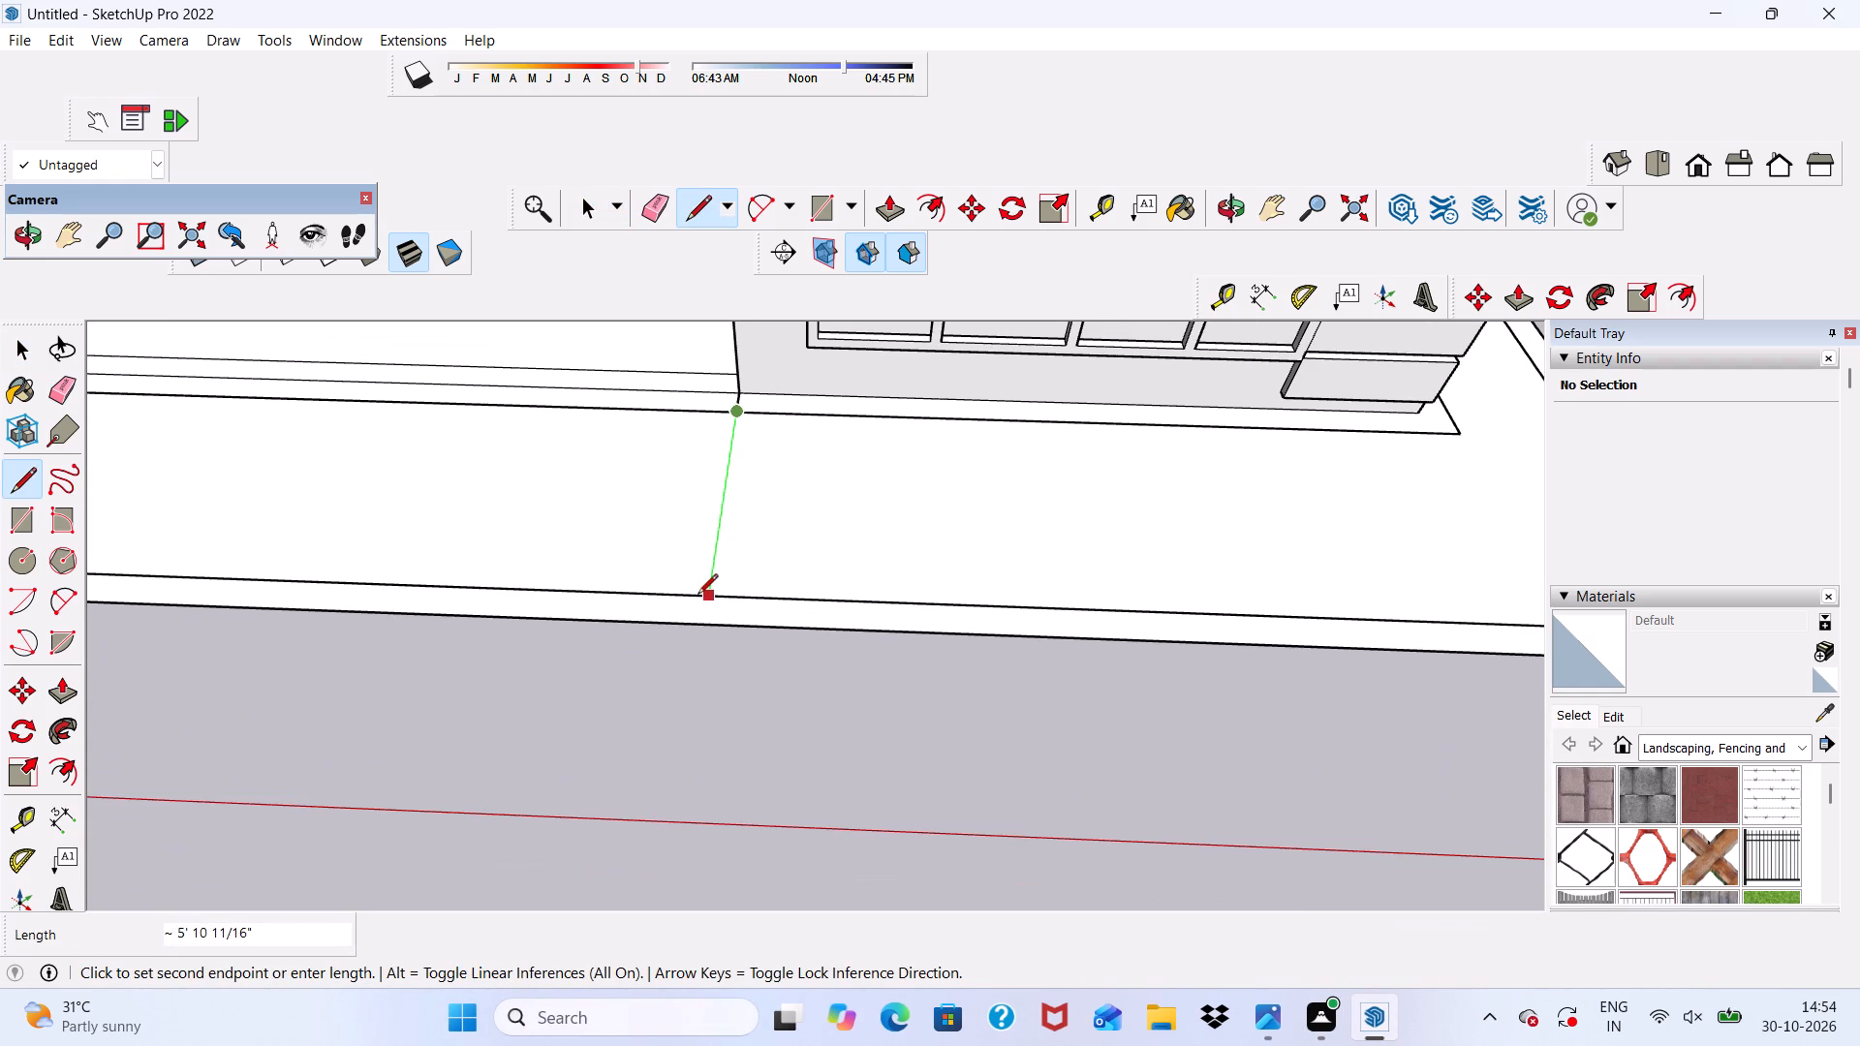
click(718, 592)
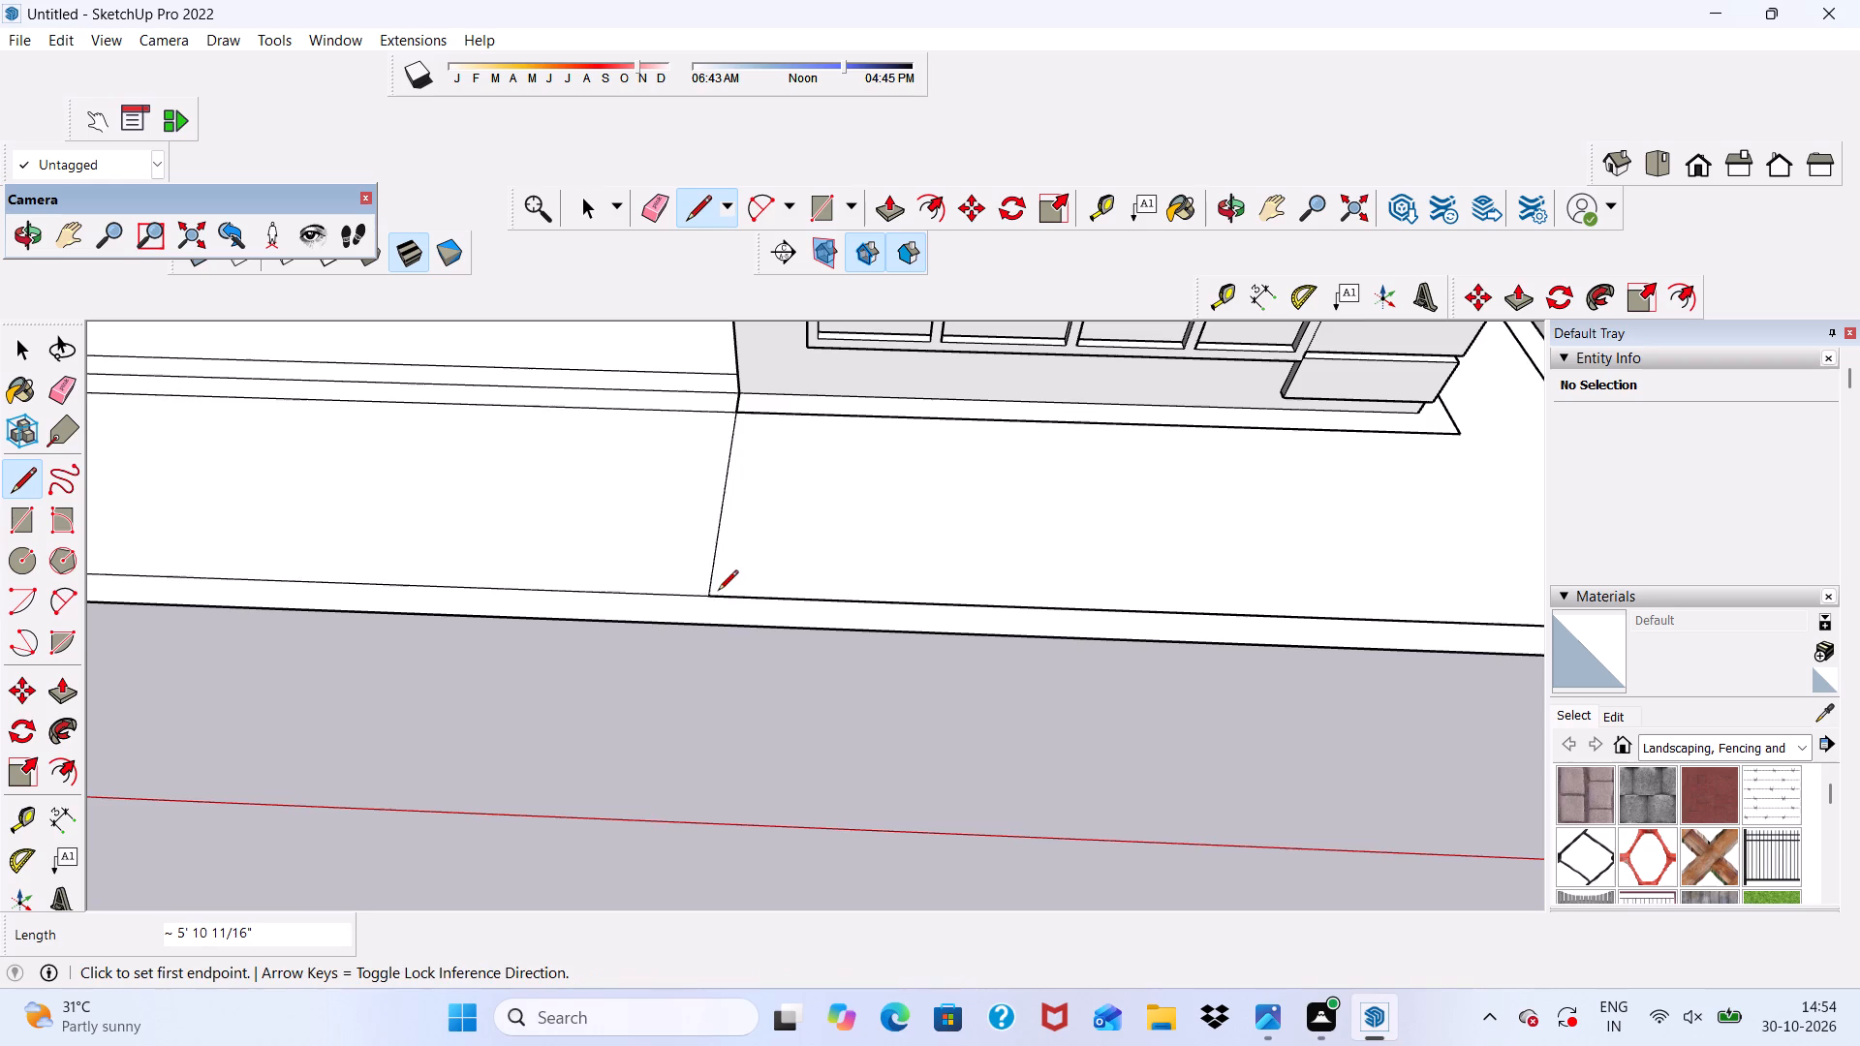
scroll(750, 517, down, 7)
middle_drag(716, 561, 724, 637)
key(space)
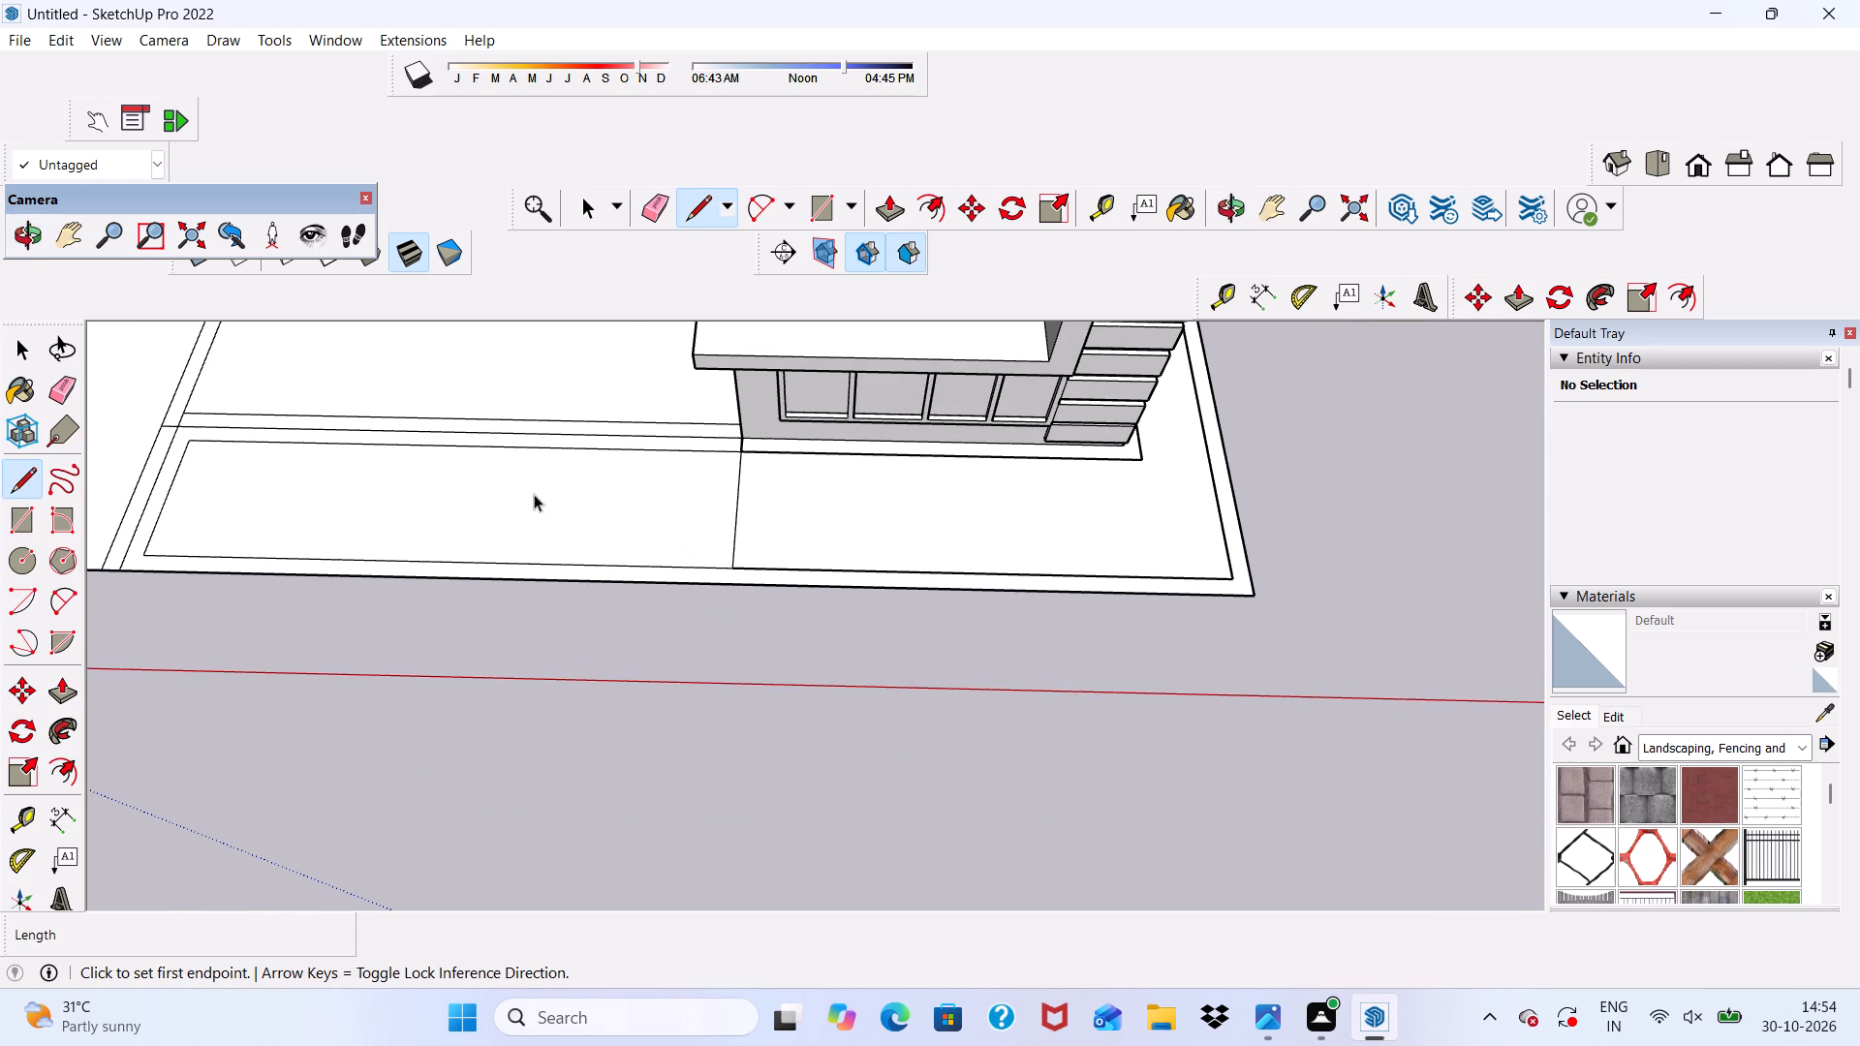
Erase the inner line of the porch's front border and the short leftover segment crossing the side border.
click(648, 202)
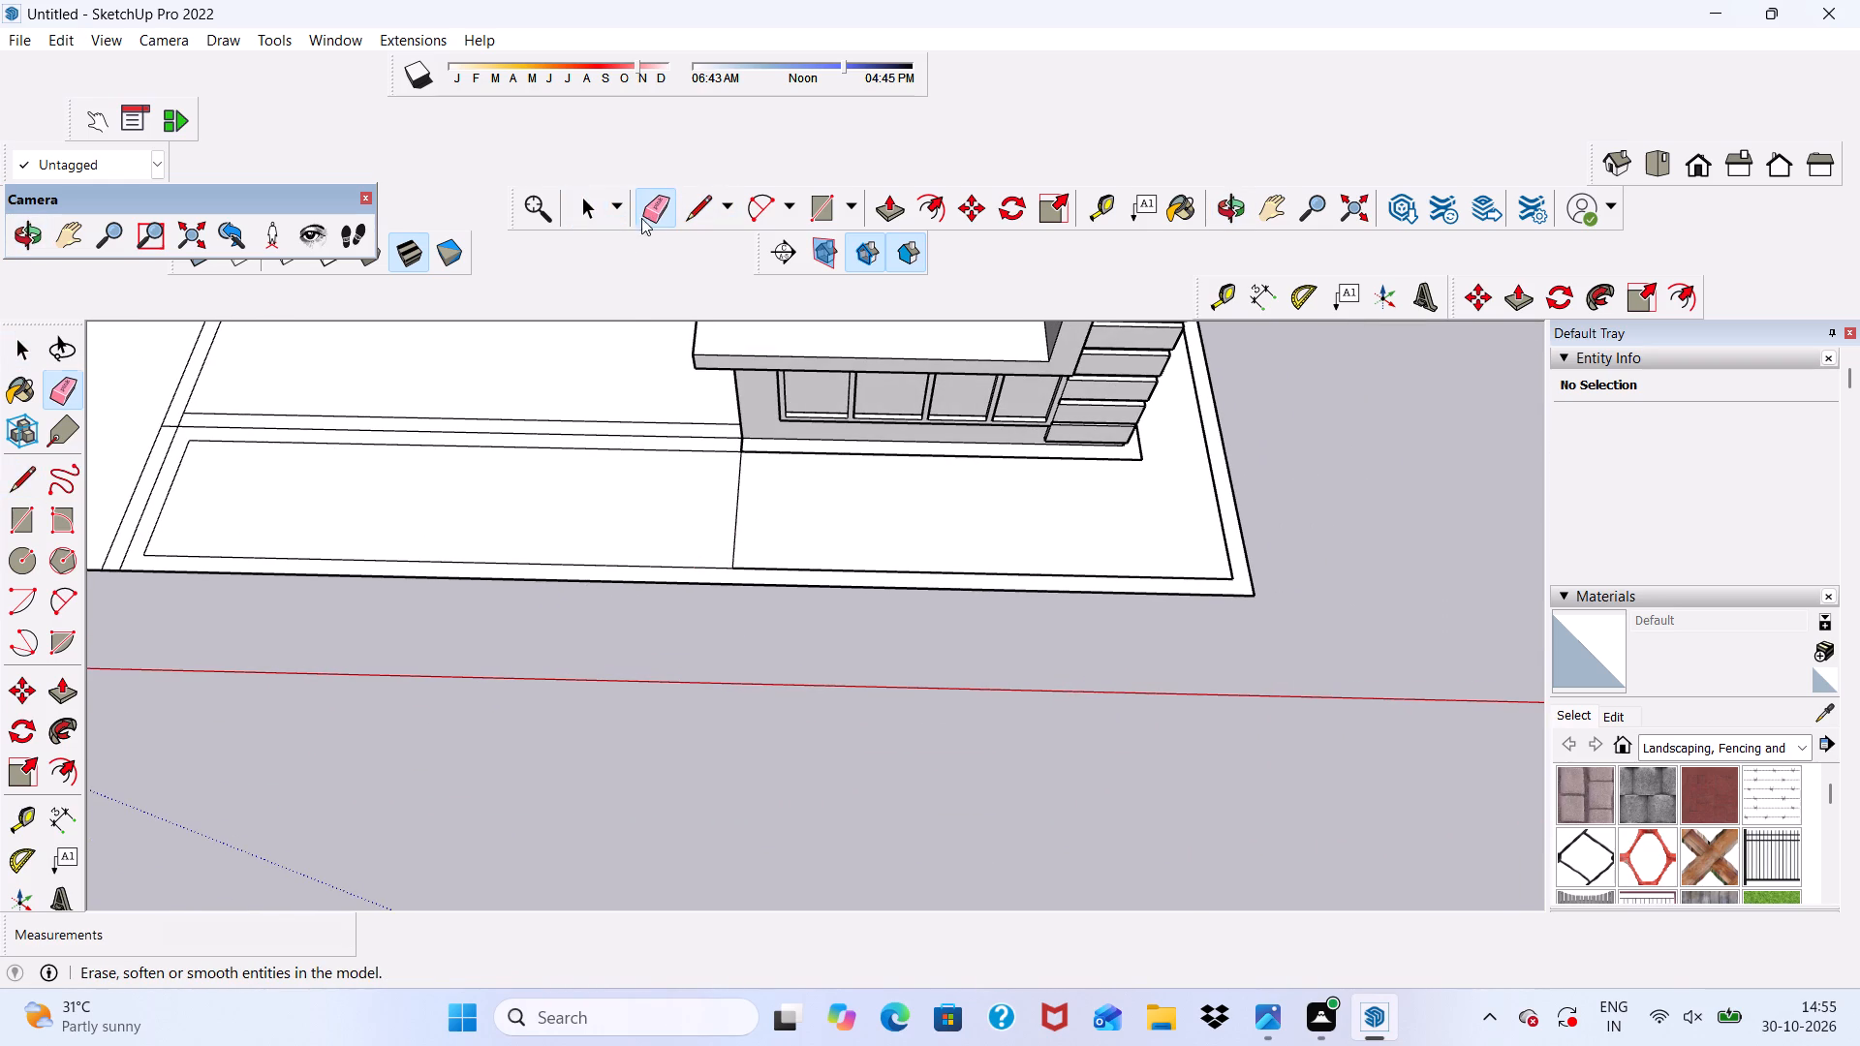
scroll(414, 475, up, 5)
click(419, 390)
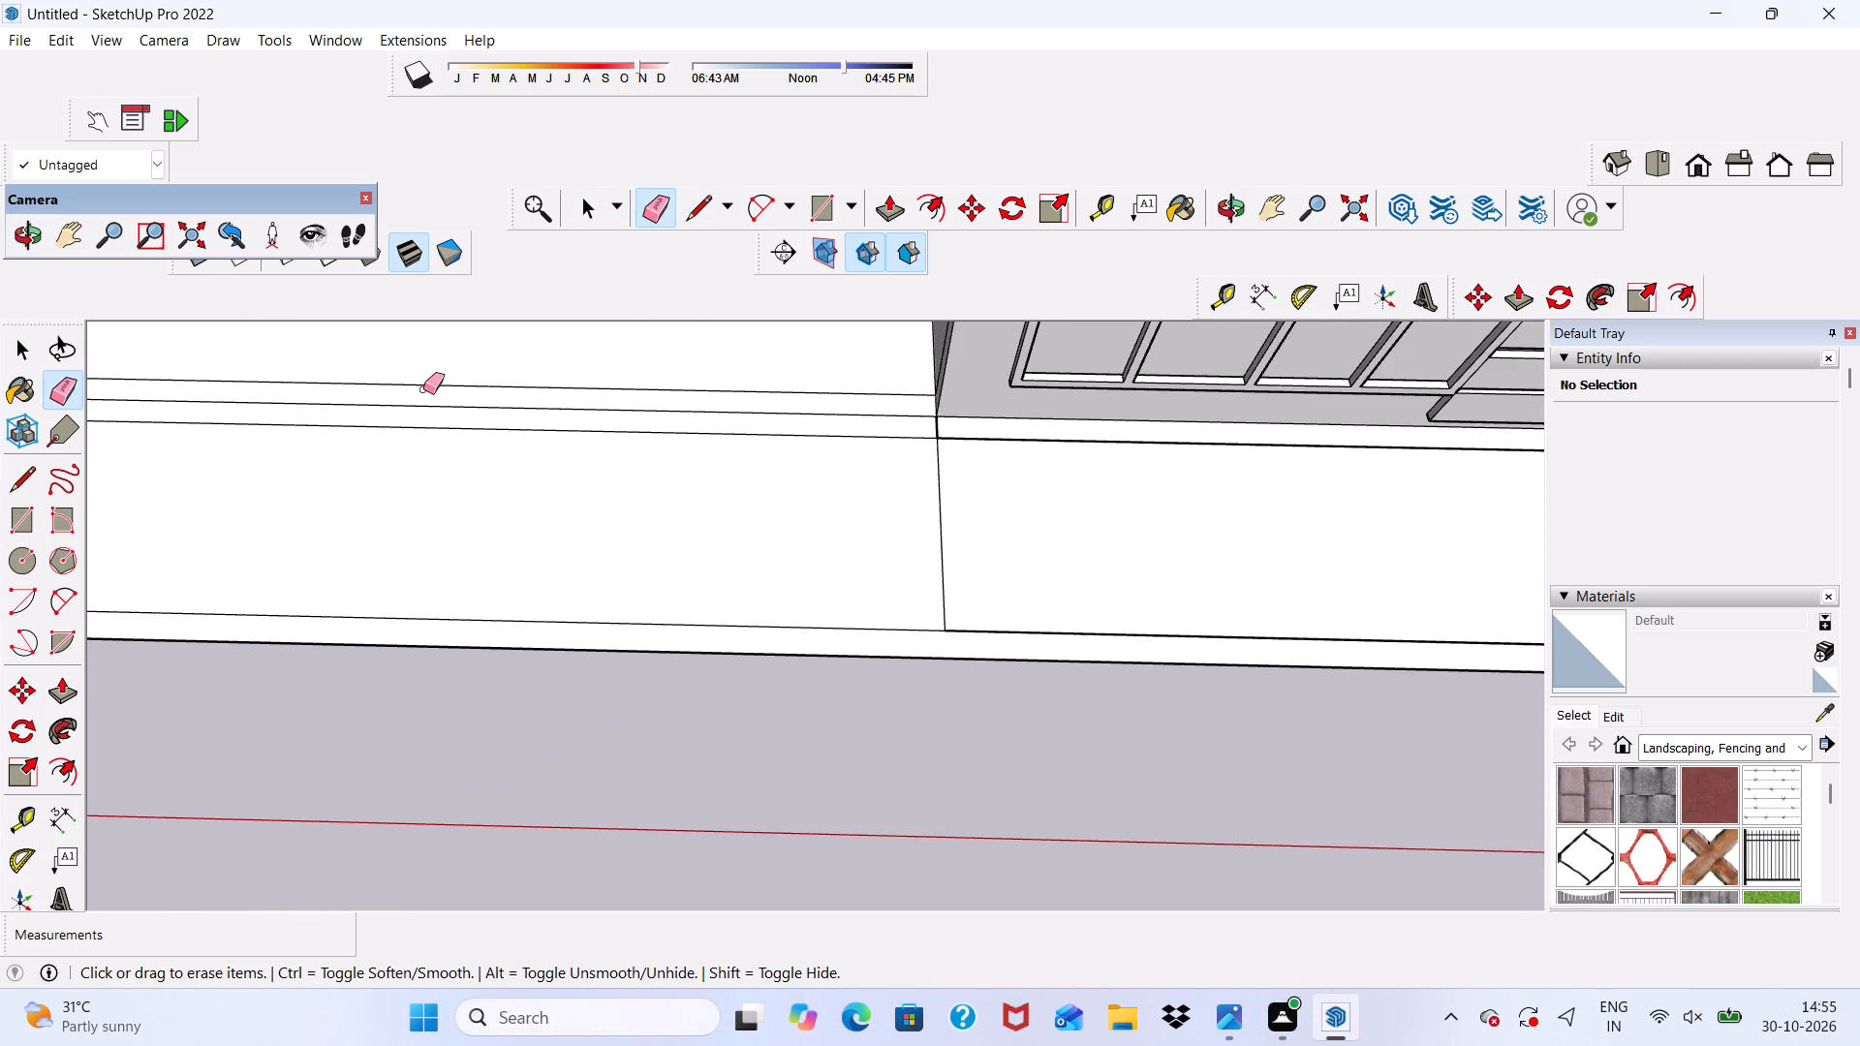
click(445, 385)
scroll(474, 391, down, 13)
scroll(475, 450, up, 7)
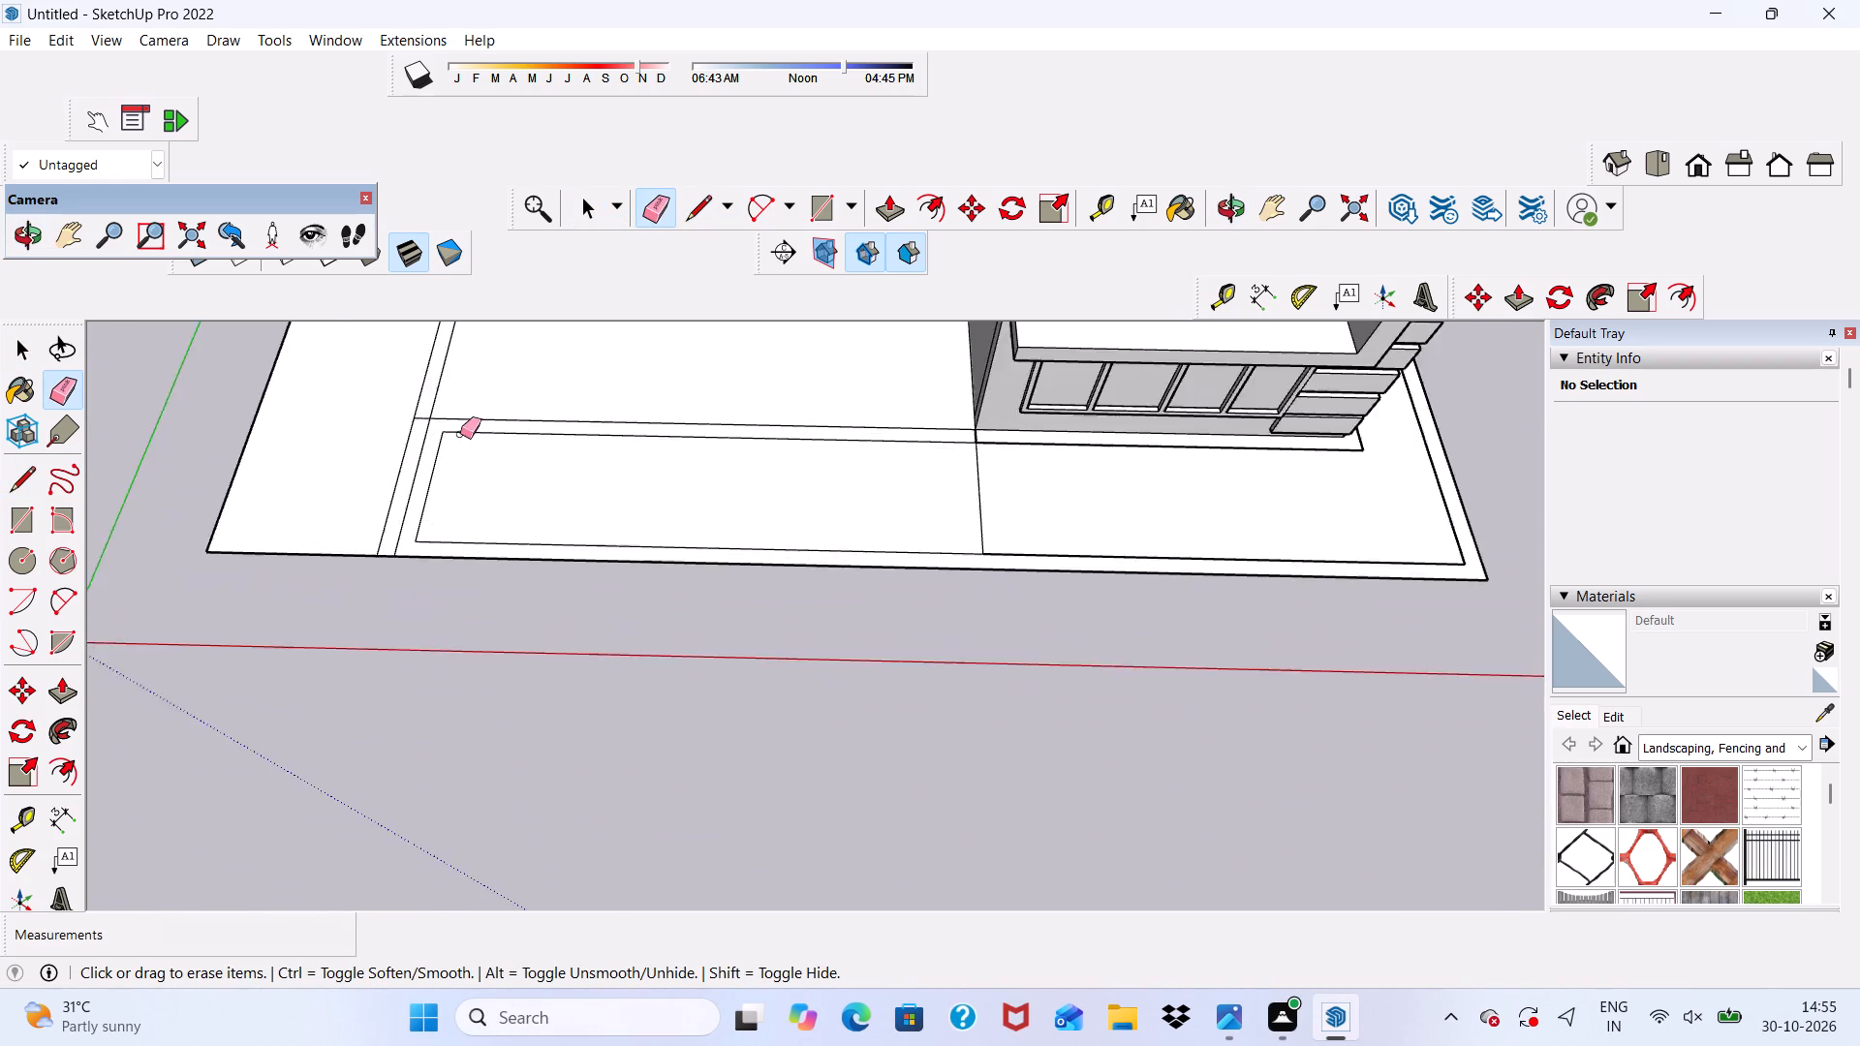
scroll(460, 434, up, 5)
click(418, 420)
scroll(416, 422, down, 6)
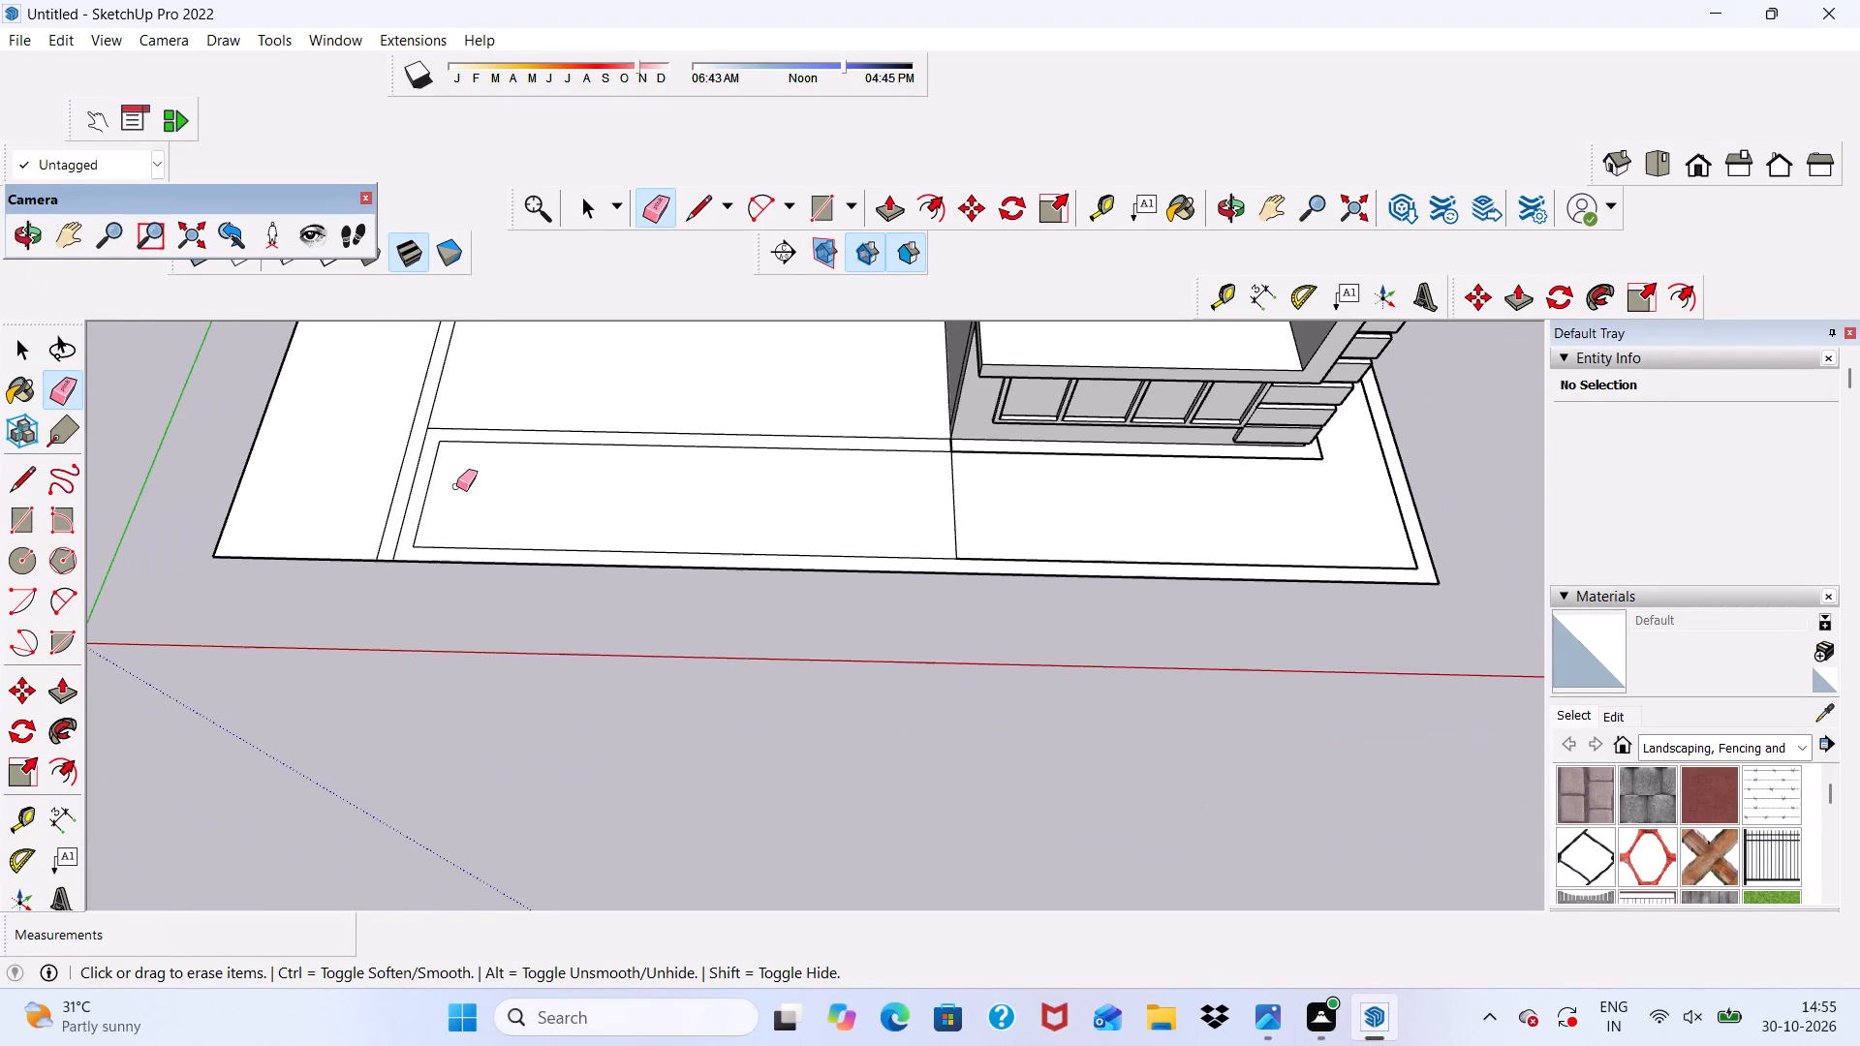
Draw a 9" line from the offset outline's rear corner to the inner line of the porch's side border.
middle_drag(458, 486, 431, 538)
scroll(430, 438, up, 4)
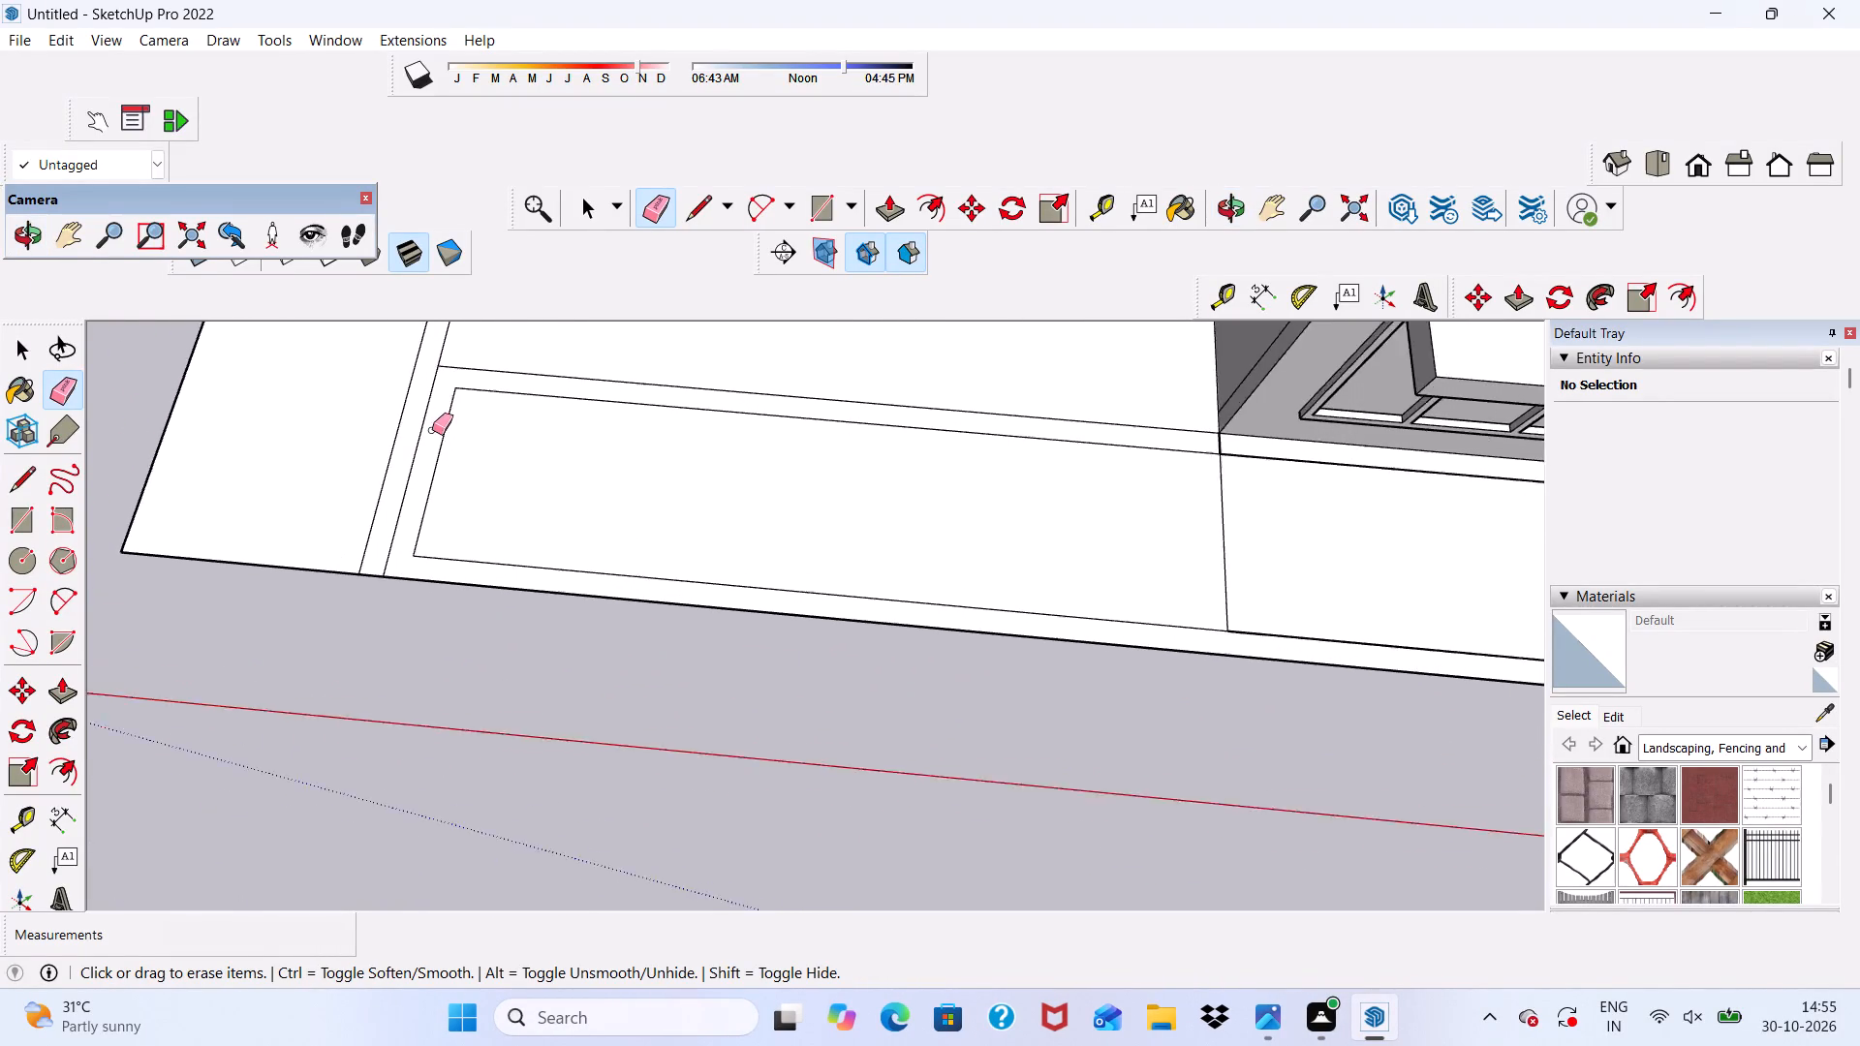
scroll(432, 430, up, 1)
key(space)
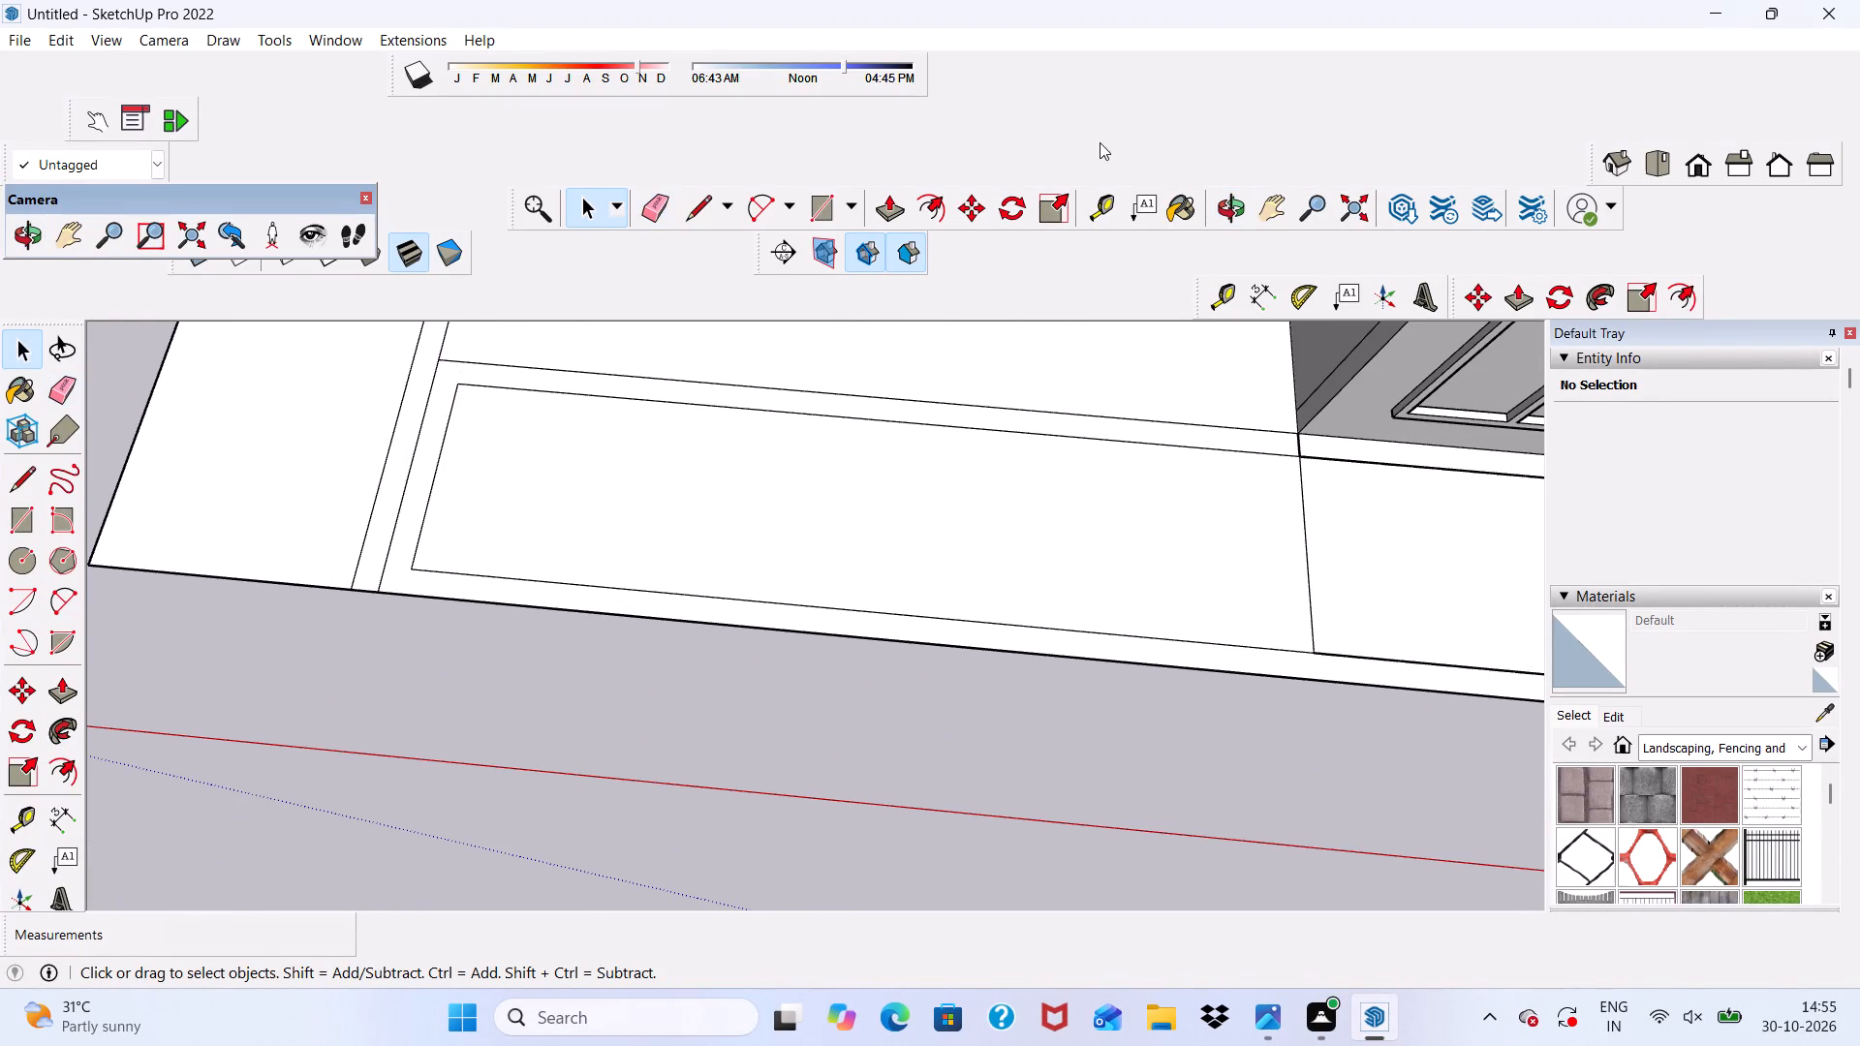
click(693, 209)
scroll(547, 368, up, 2)
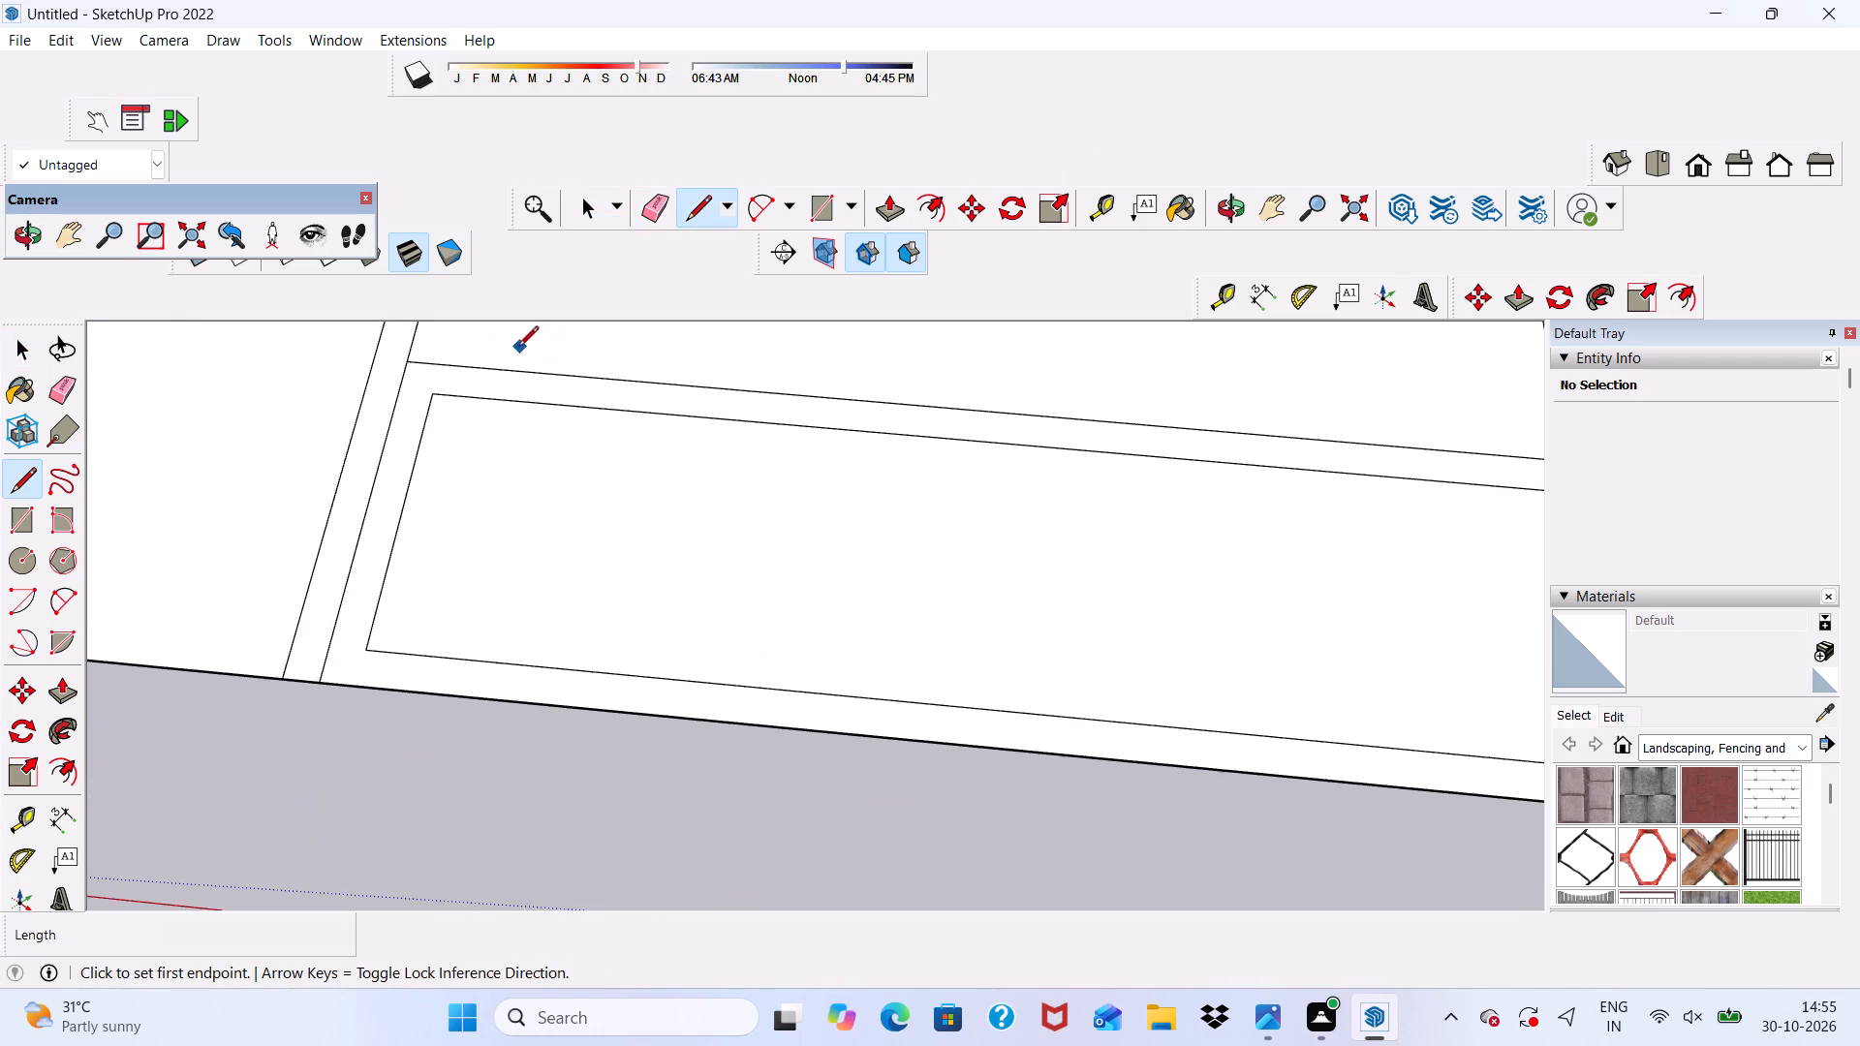
scroll(518, 348, up, 5)
click(428, 396)
click(376, 388)
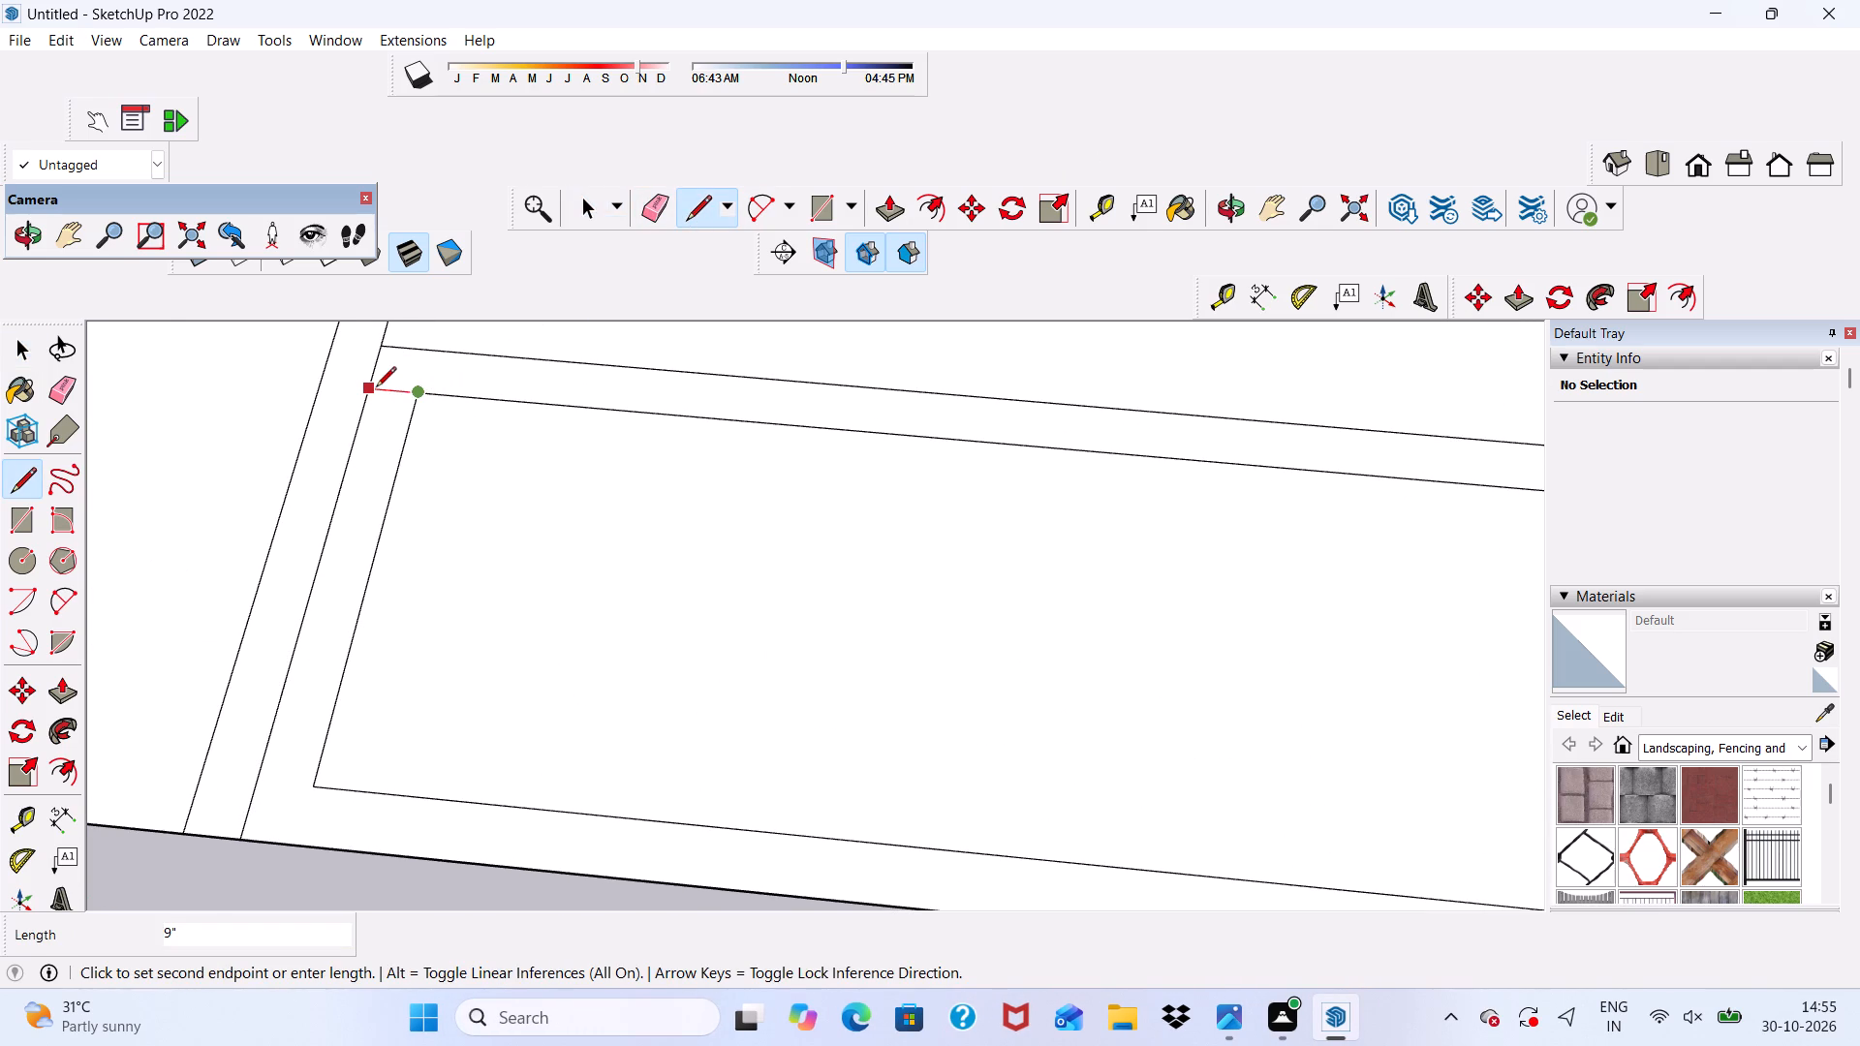
Erase the remaining long porch front border line just behind the offset outline.
click(664, 187)
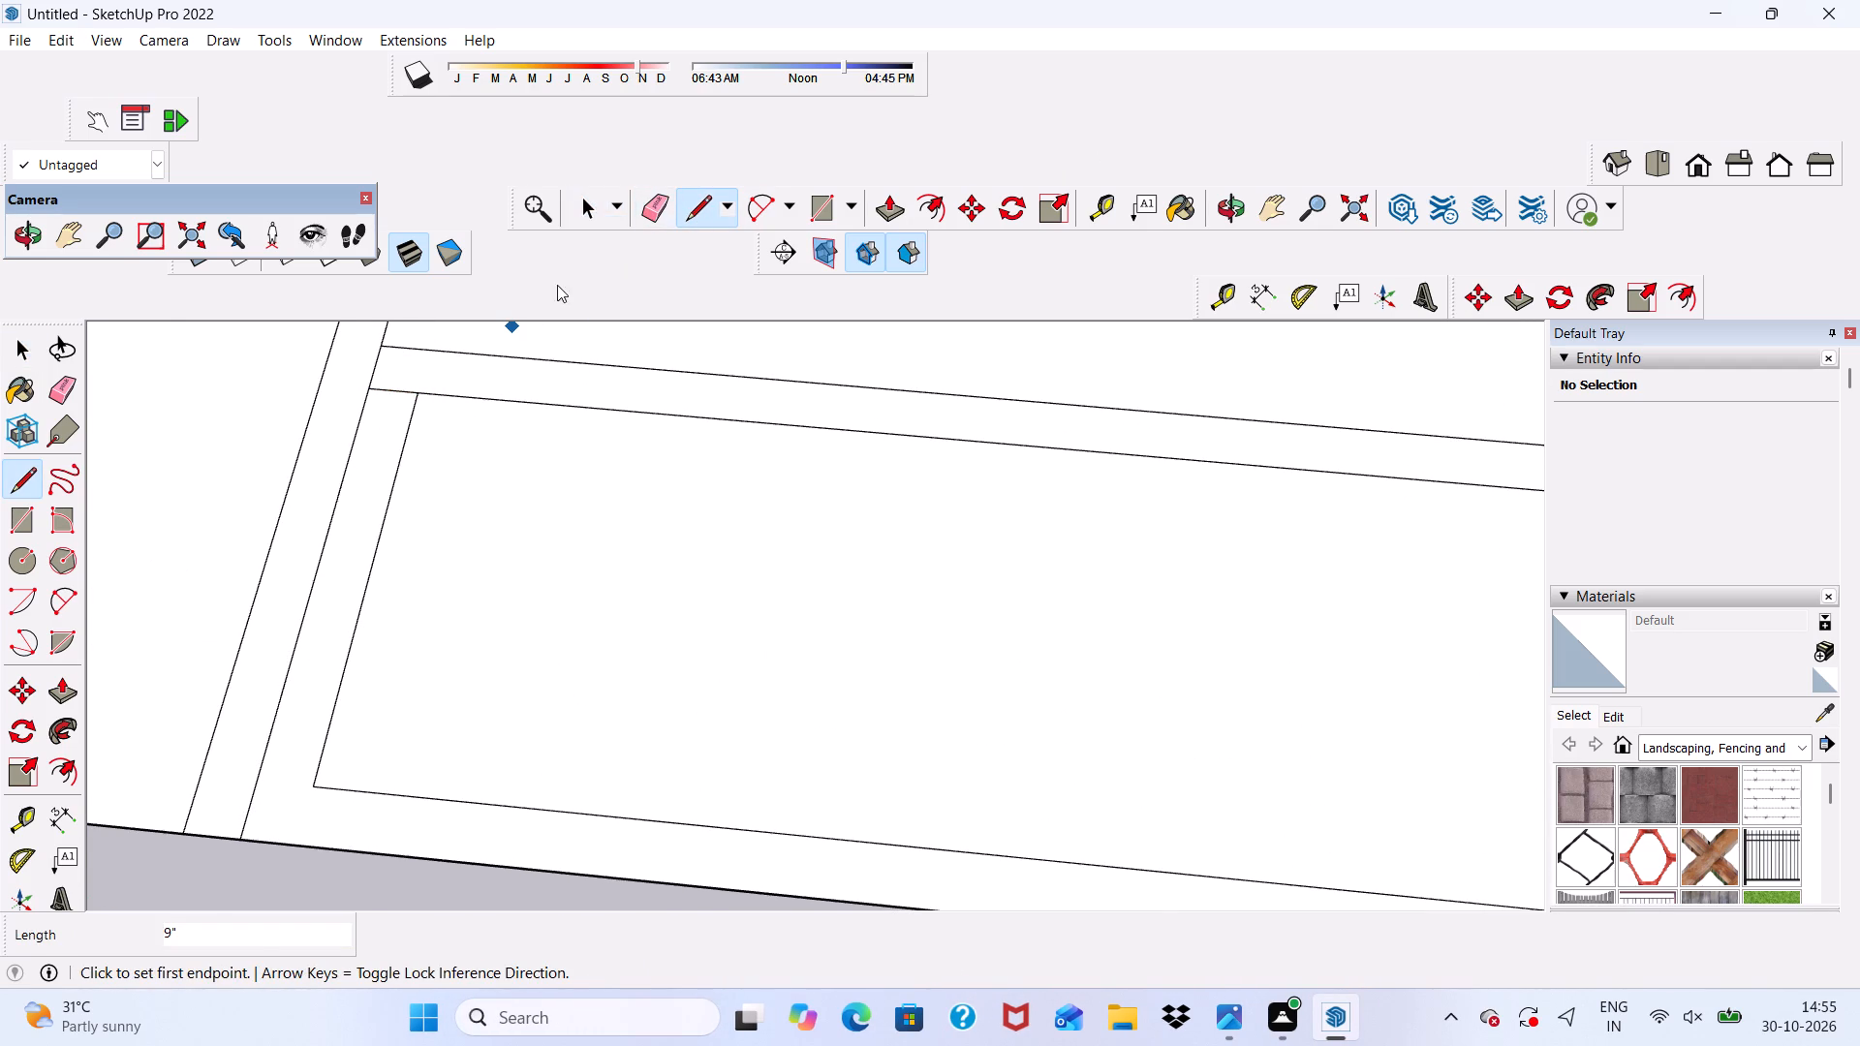
scroll(441, 359, down, 5)
click(664, 199)
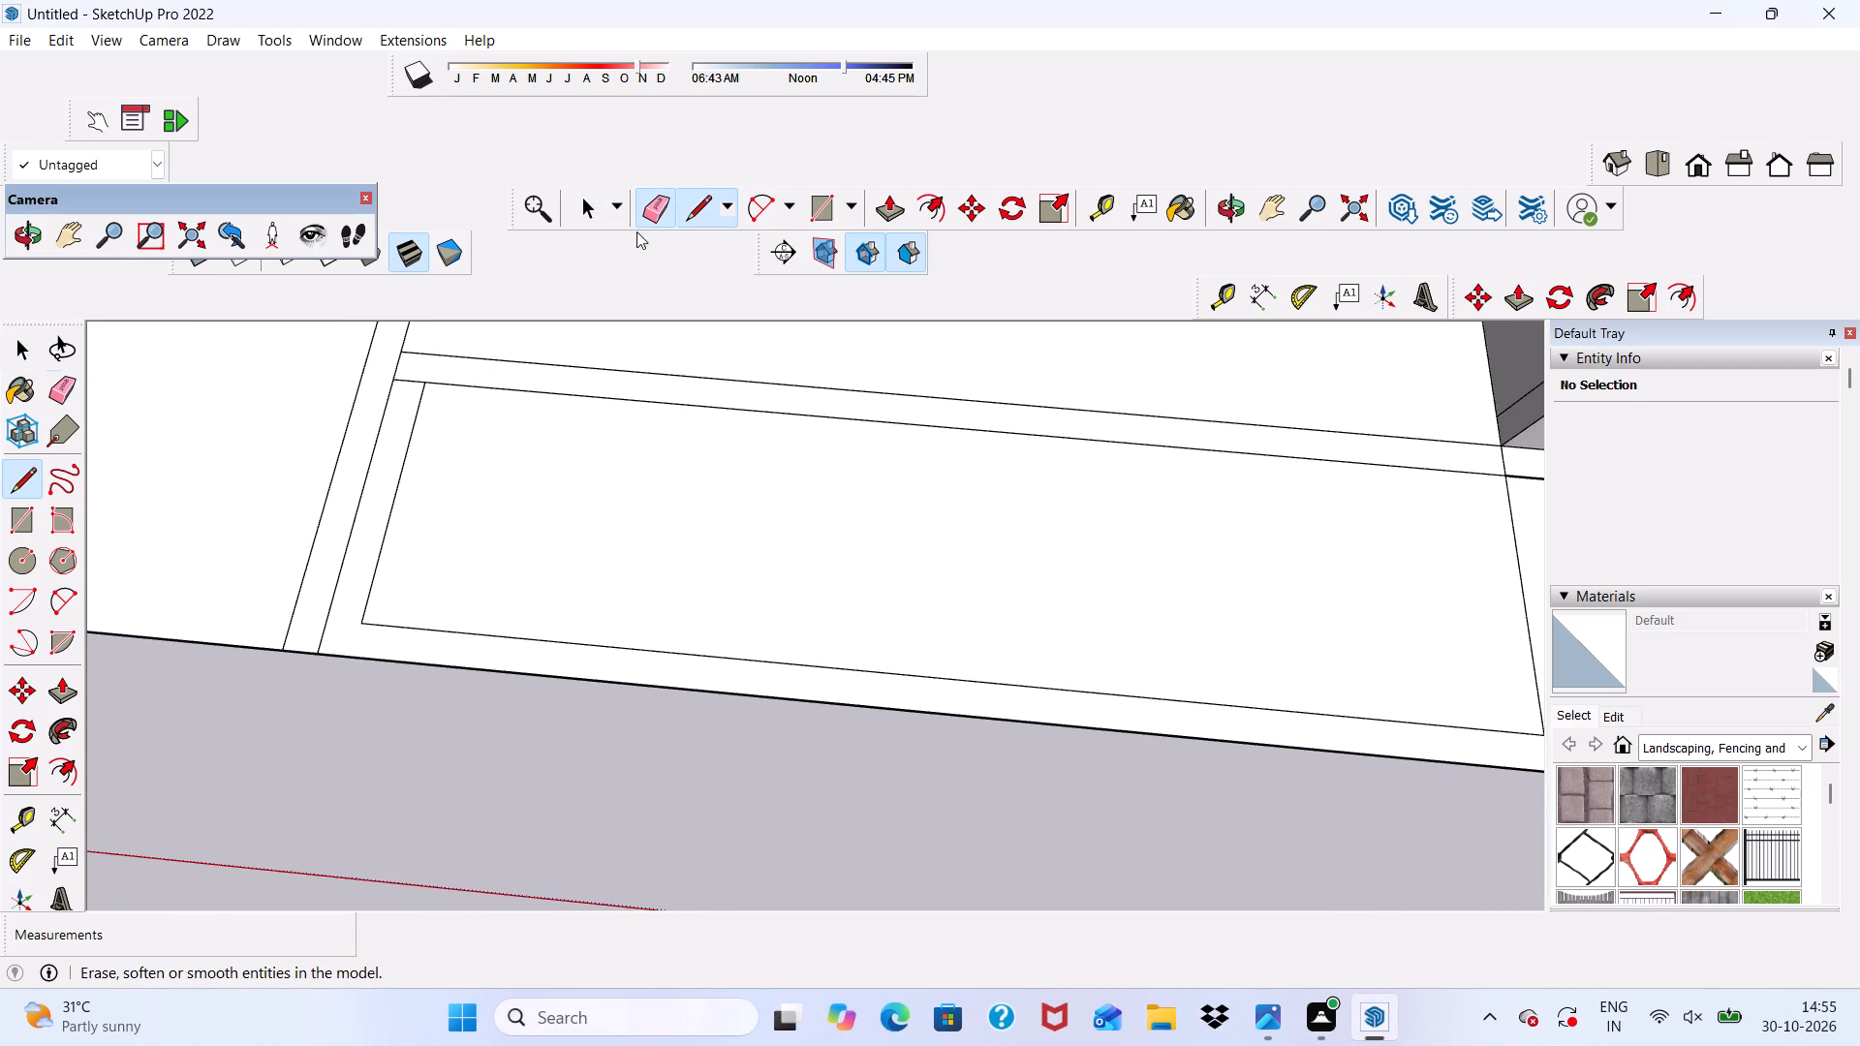
scroll(622, 298, down, 6)
drag(720, 360, 725, 394)
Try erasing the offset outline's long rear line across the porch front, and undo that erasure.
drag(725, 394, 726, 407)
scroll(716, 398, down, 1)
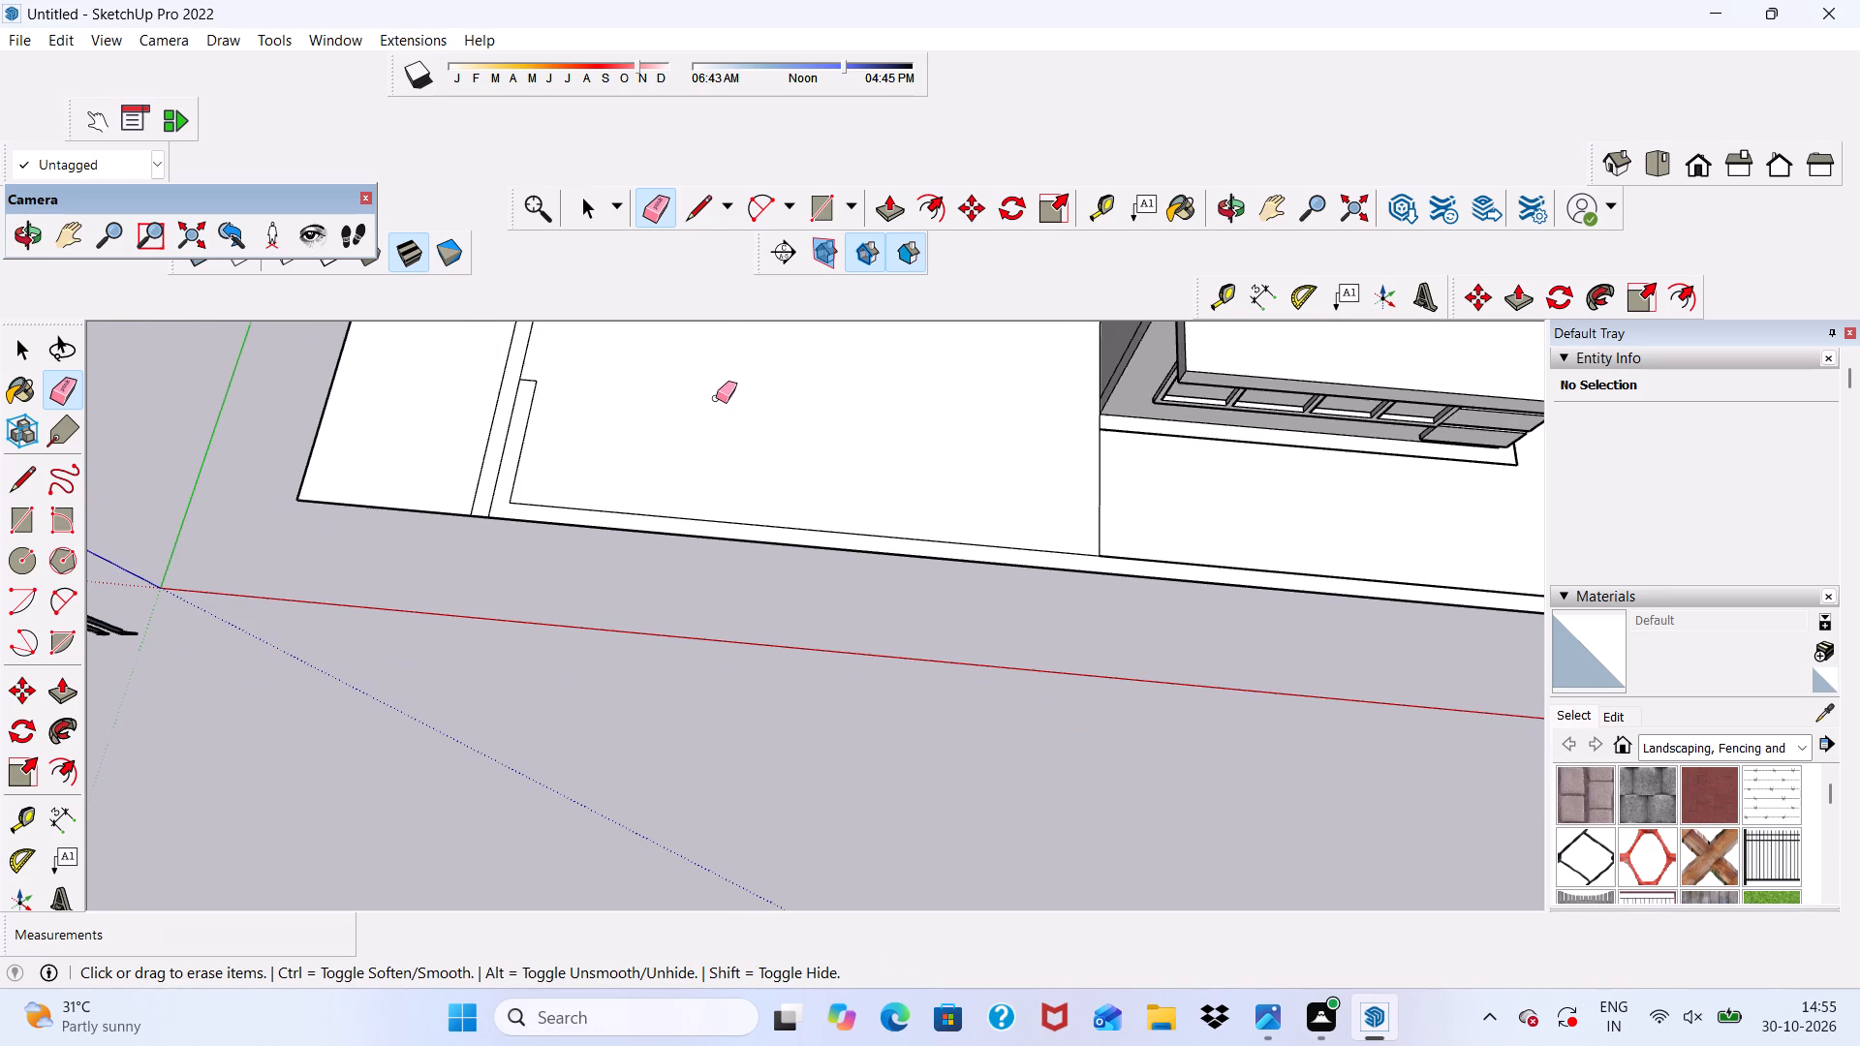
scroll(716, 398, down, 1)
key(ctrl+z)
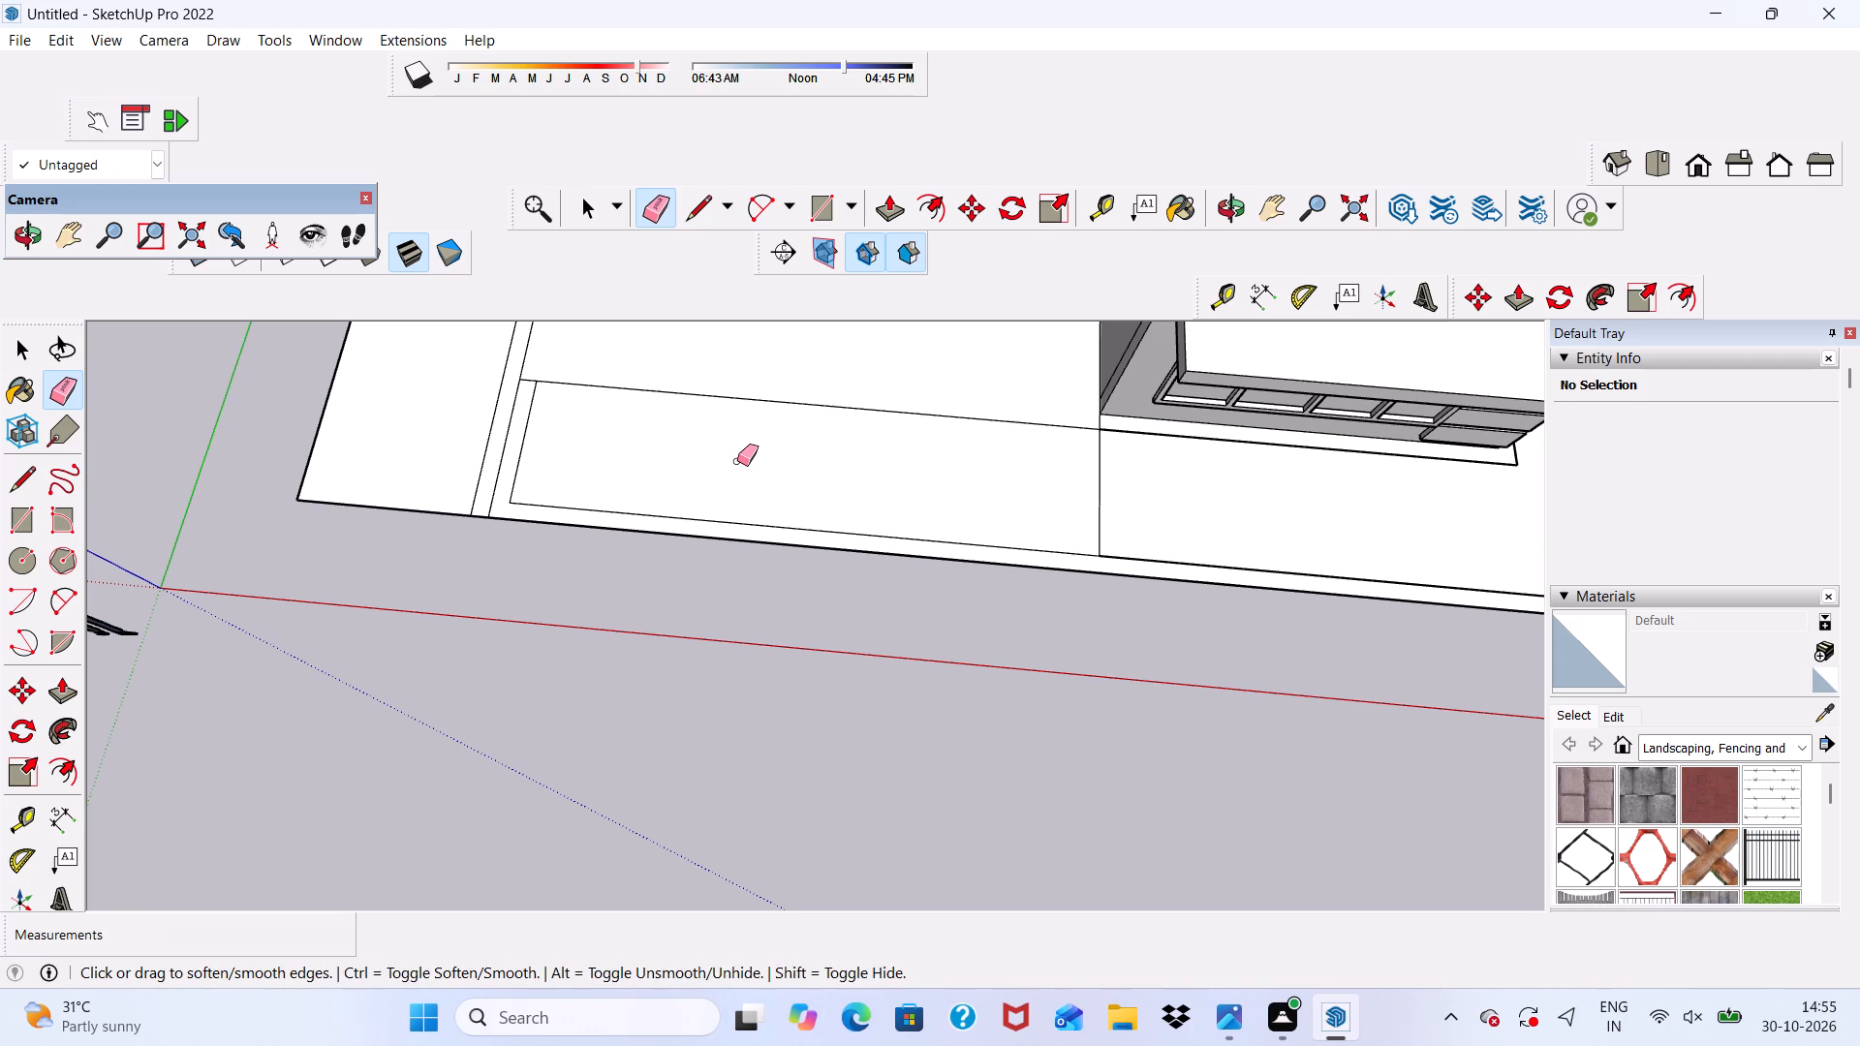
Undo the erasure of the long porch front border line just behind the offset outline.
key(ctrl+z)
key(space)
scroll(1059, 606, up, 3)
scroll(1113, 468, up, 4)
scroll(1113, 468, down, 5)
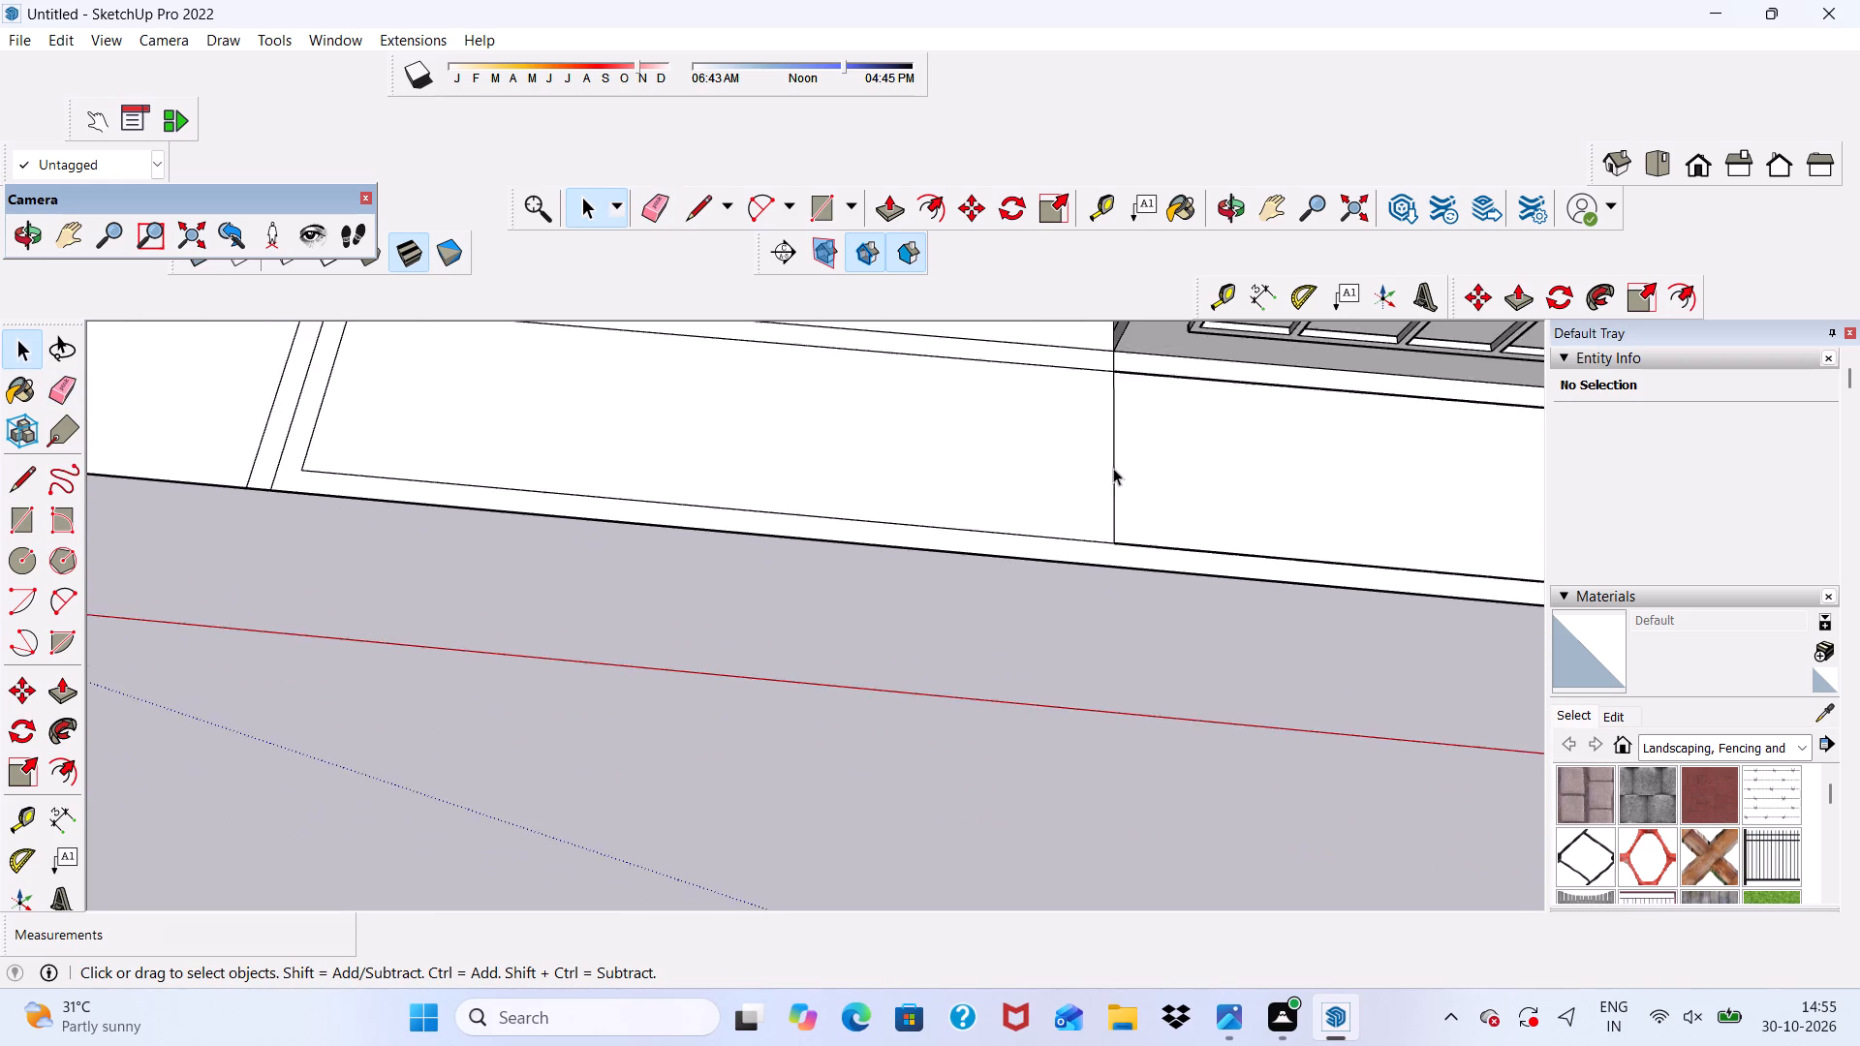
scroll(1113, 425, down, 6)
scroll(677, 405, up, 6)
scroll(710, 425, down, 8)
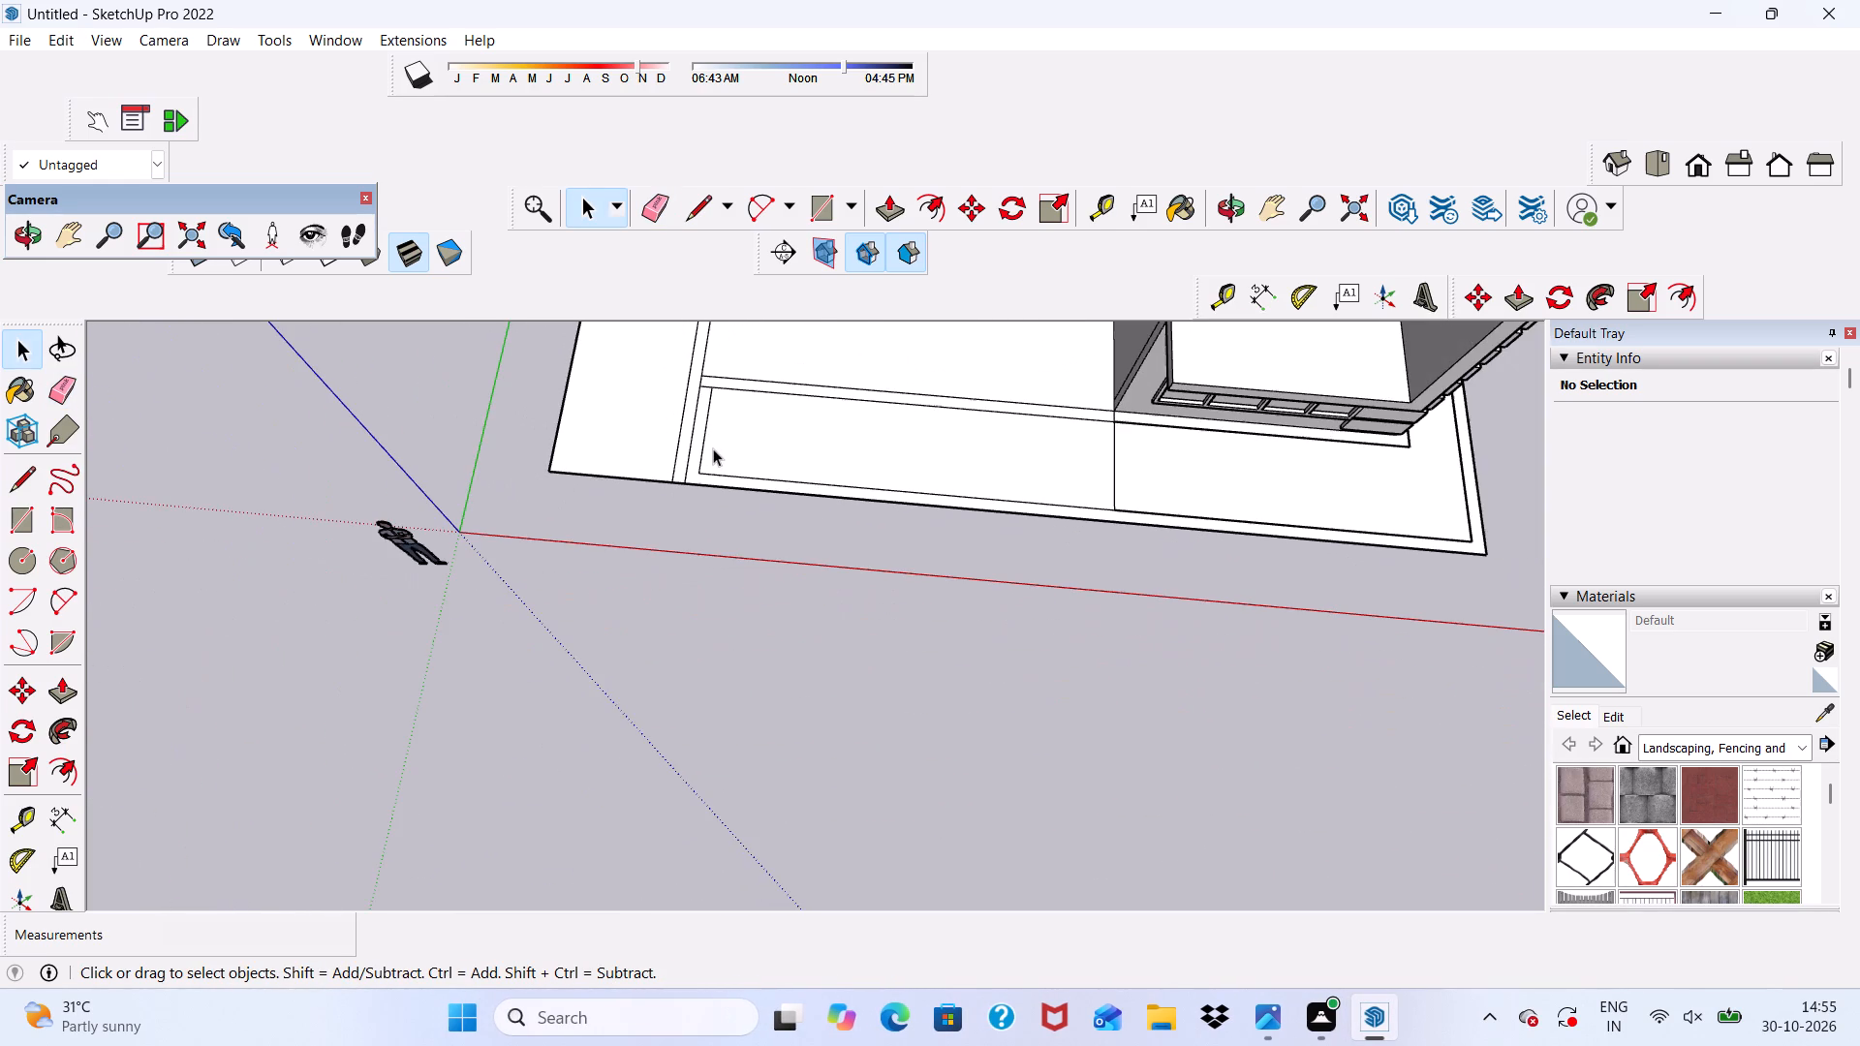
scroll(707, 403, up, 6)
scroll(729, 367, down, 6)
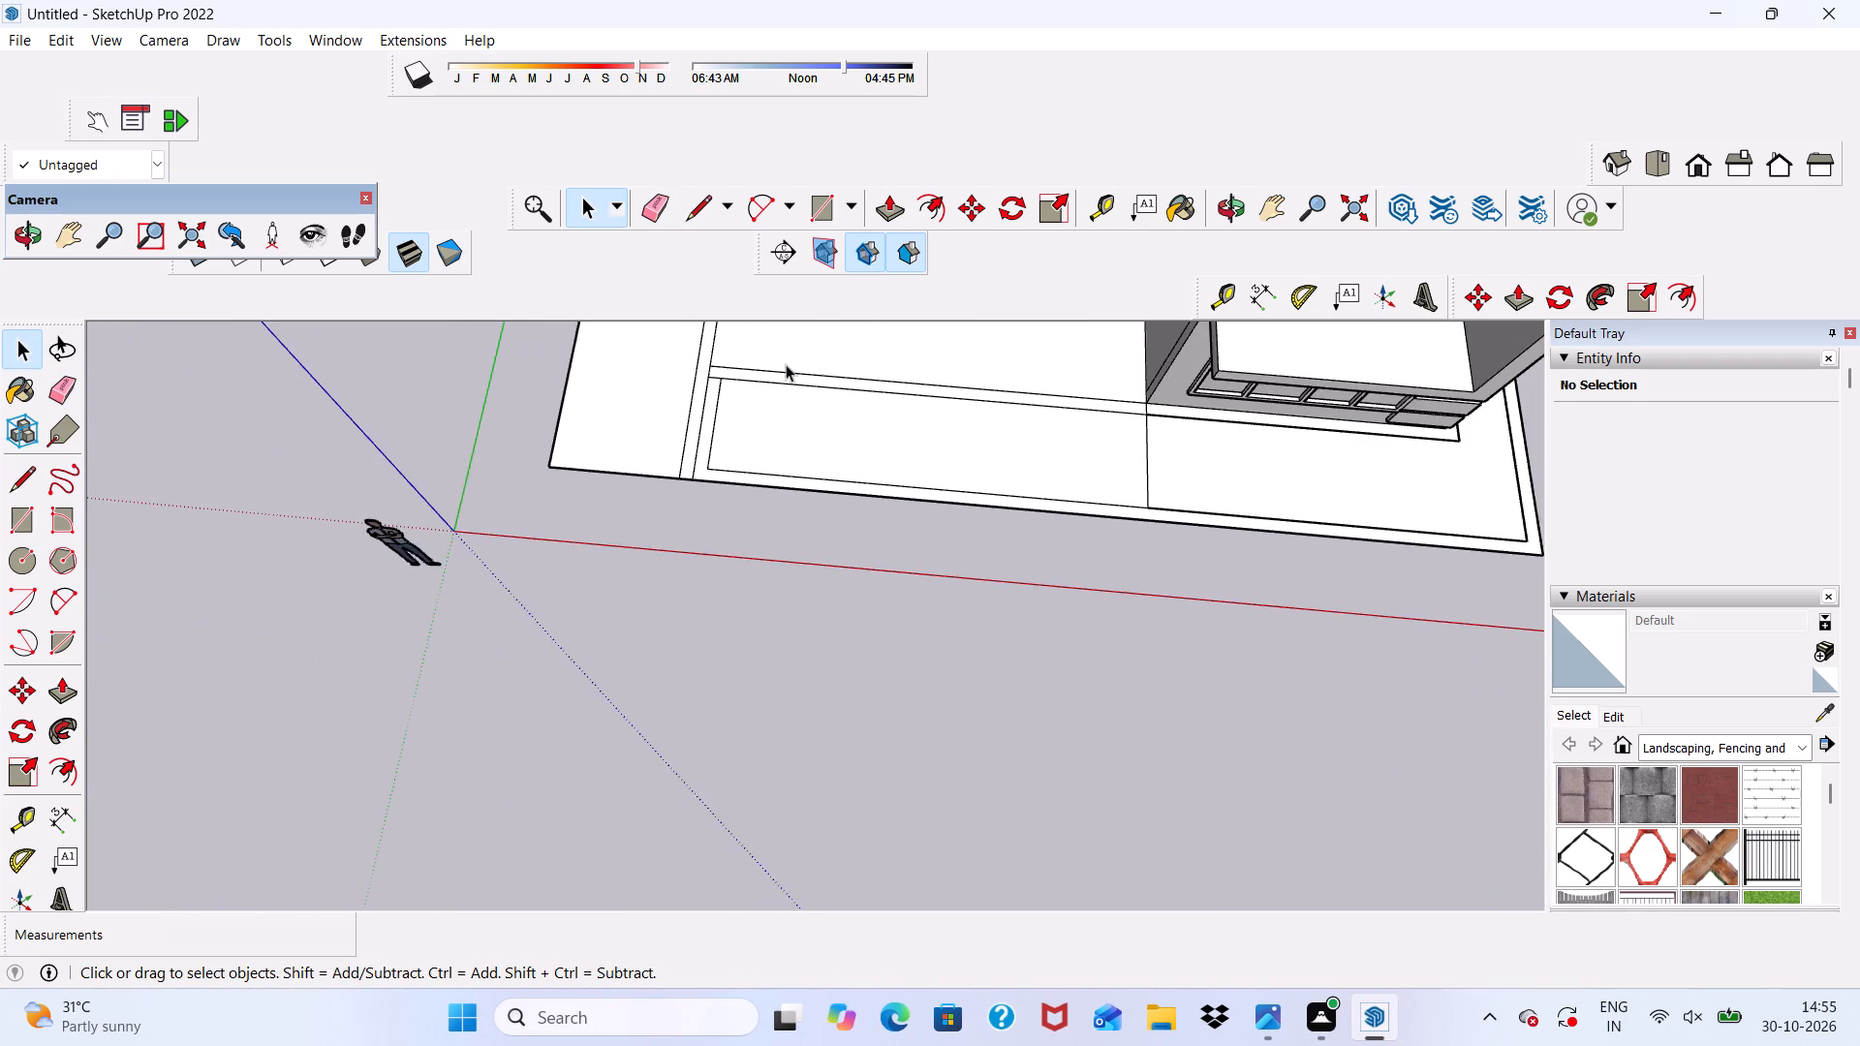
scroll(786, 364, down, 6)
scroll(986, 368, up, 6)
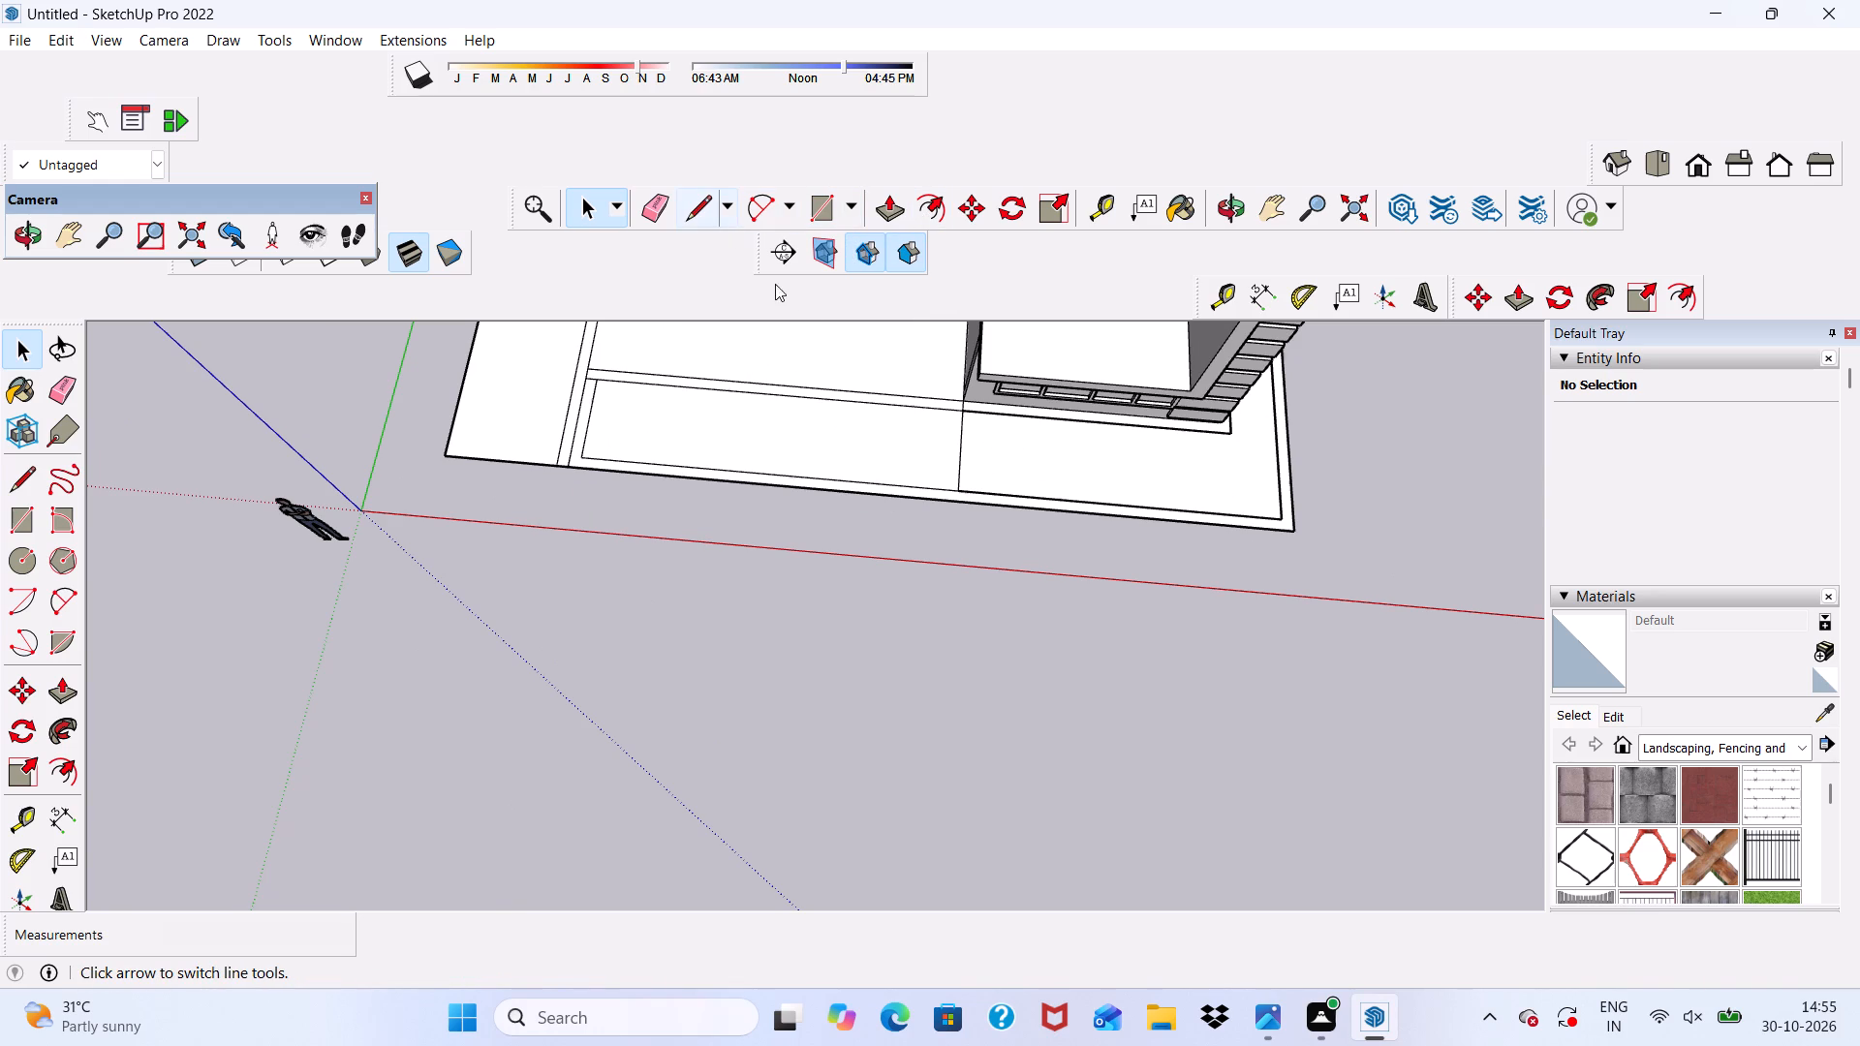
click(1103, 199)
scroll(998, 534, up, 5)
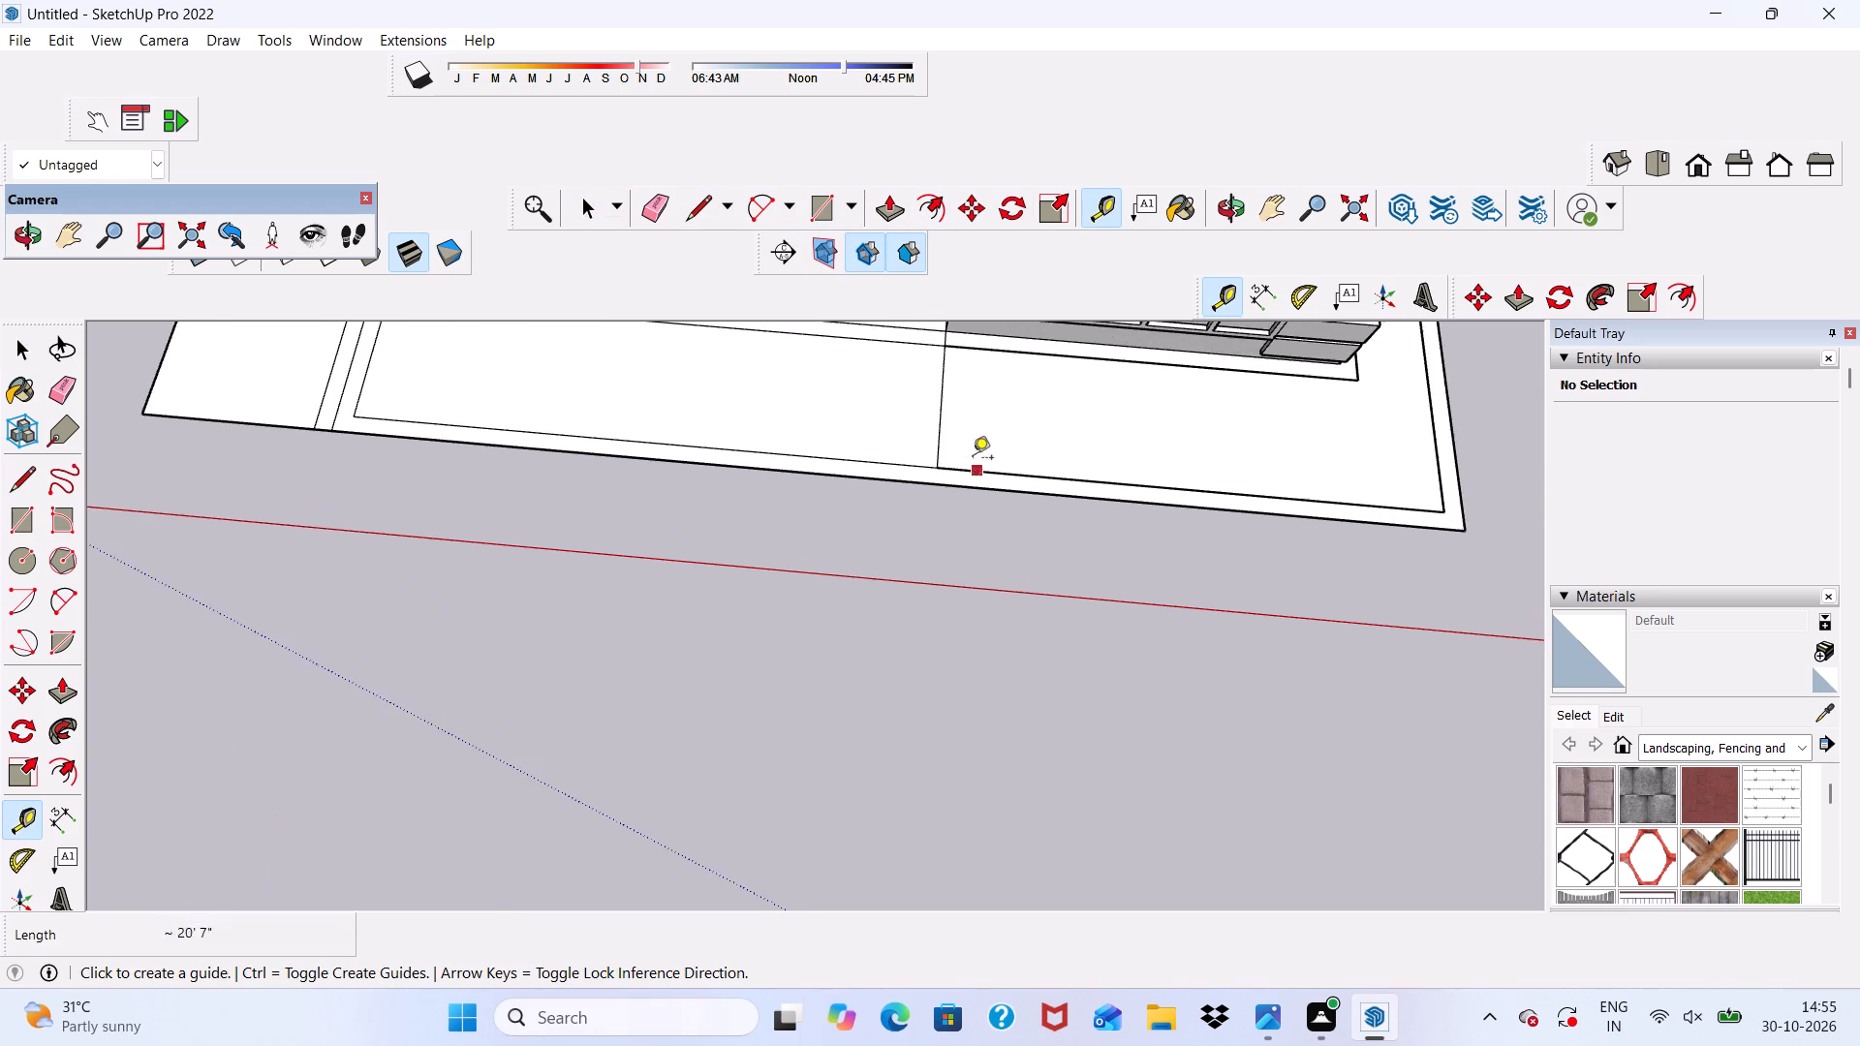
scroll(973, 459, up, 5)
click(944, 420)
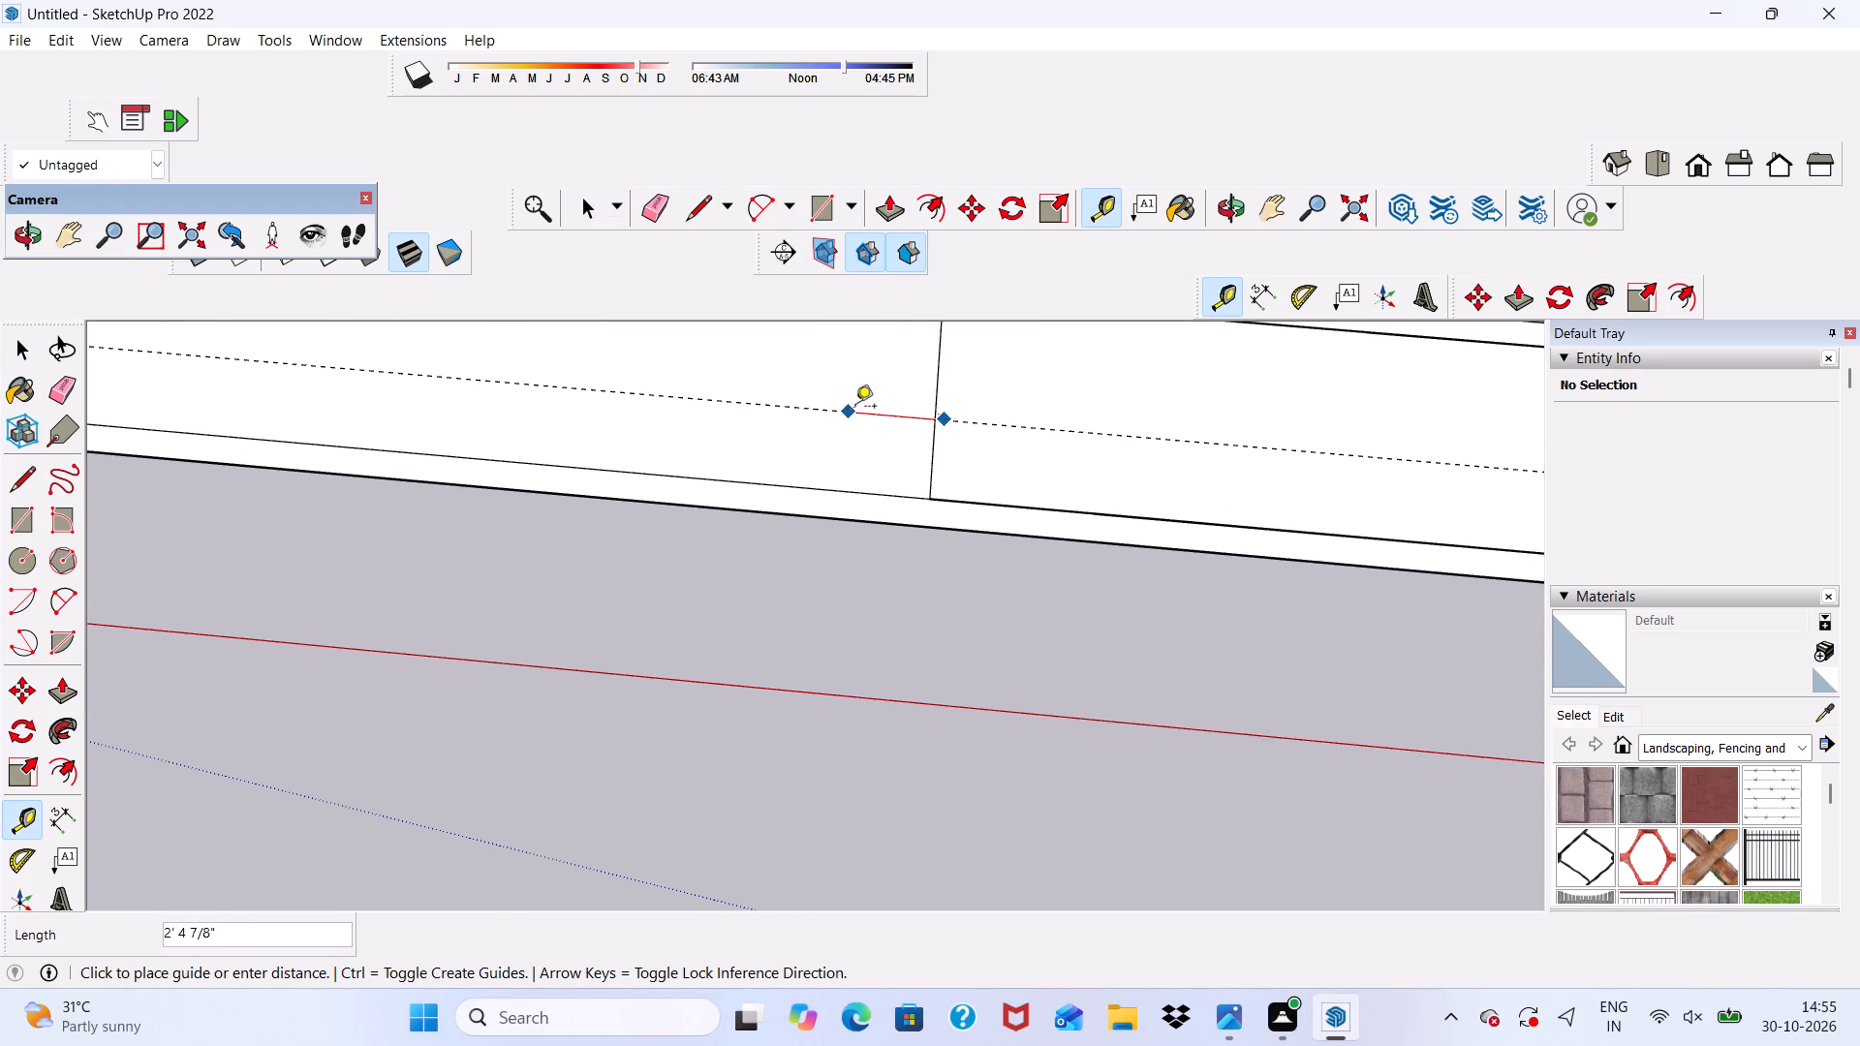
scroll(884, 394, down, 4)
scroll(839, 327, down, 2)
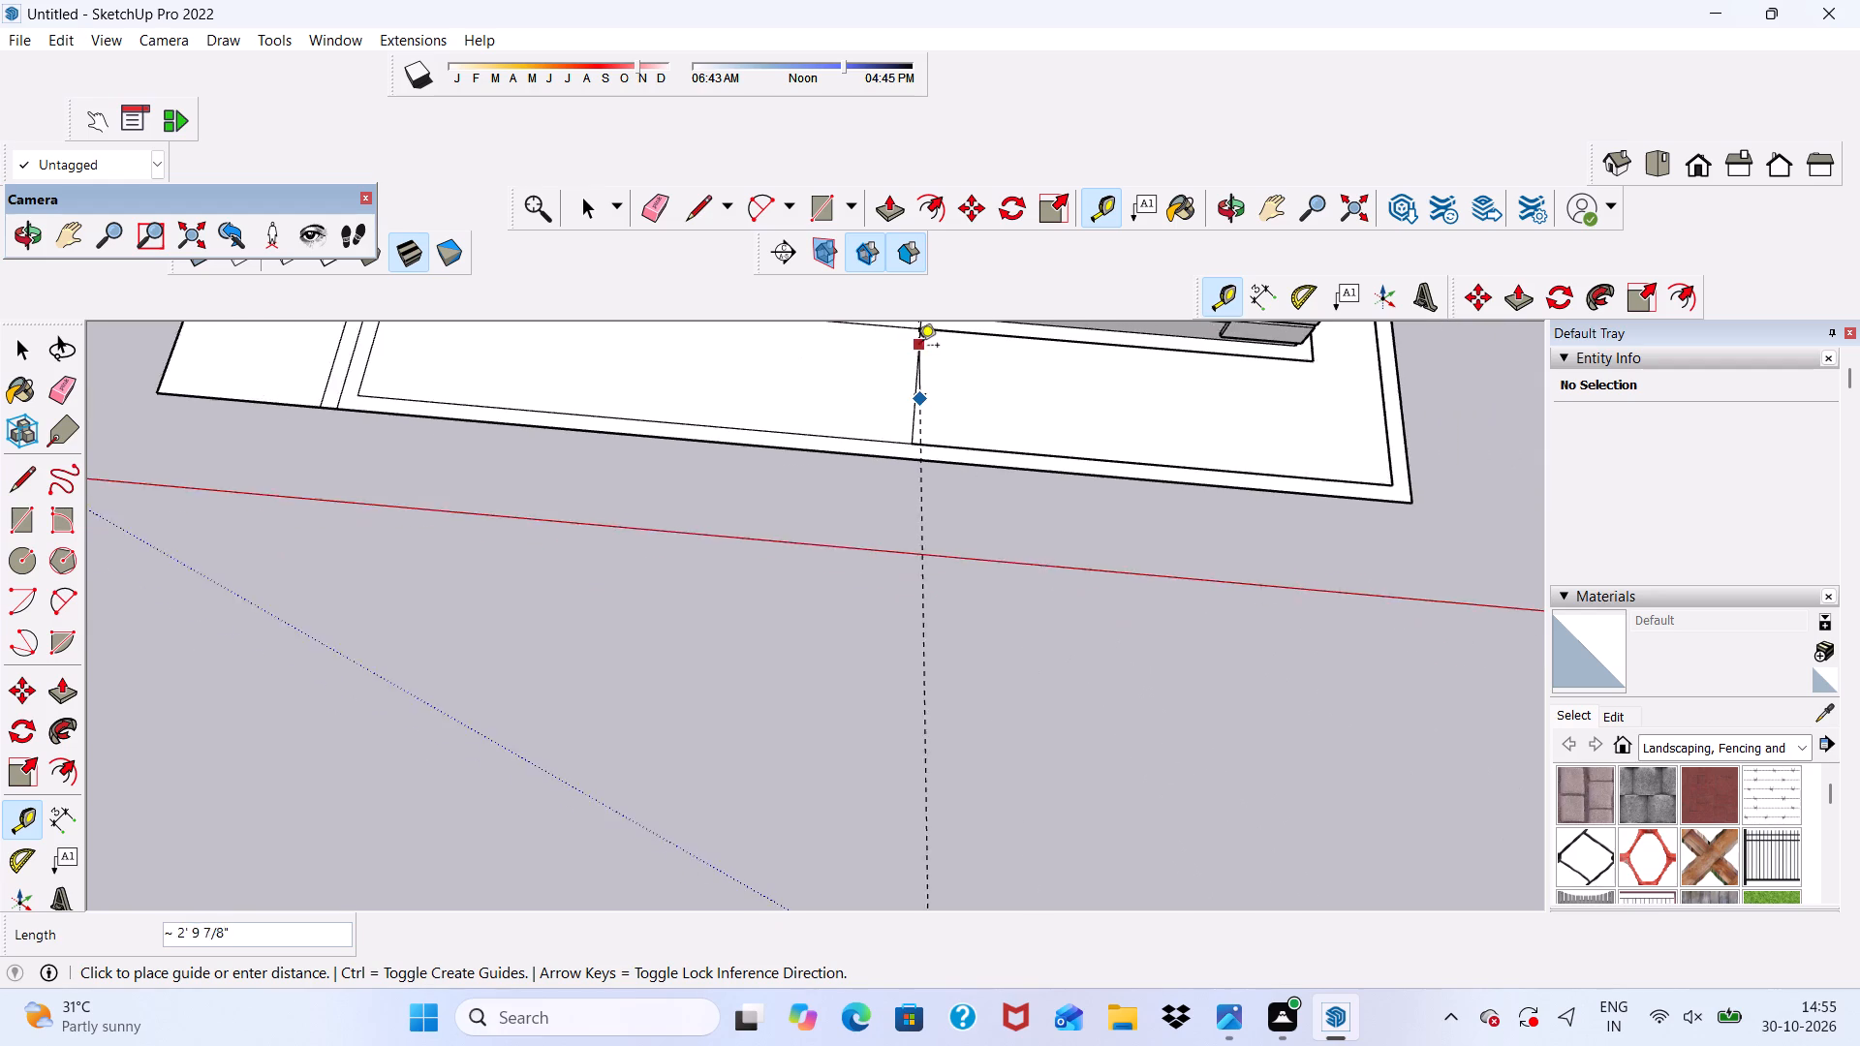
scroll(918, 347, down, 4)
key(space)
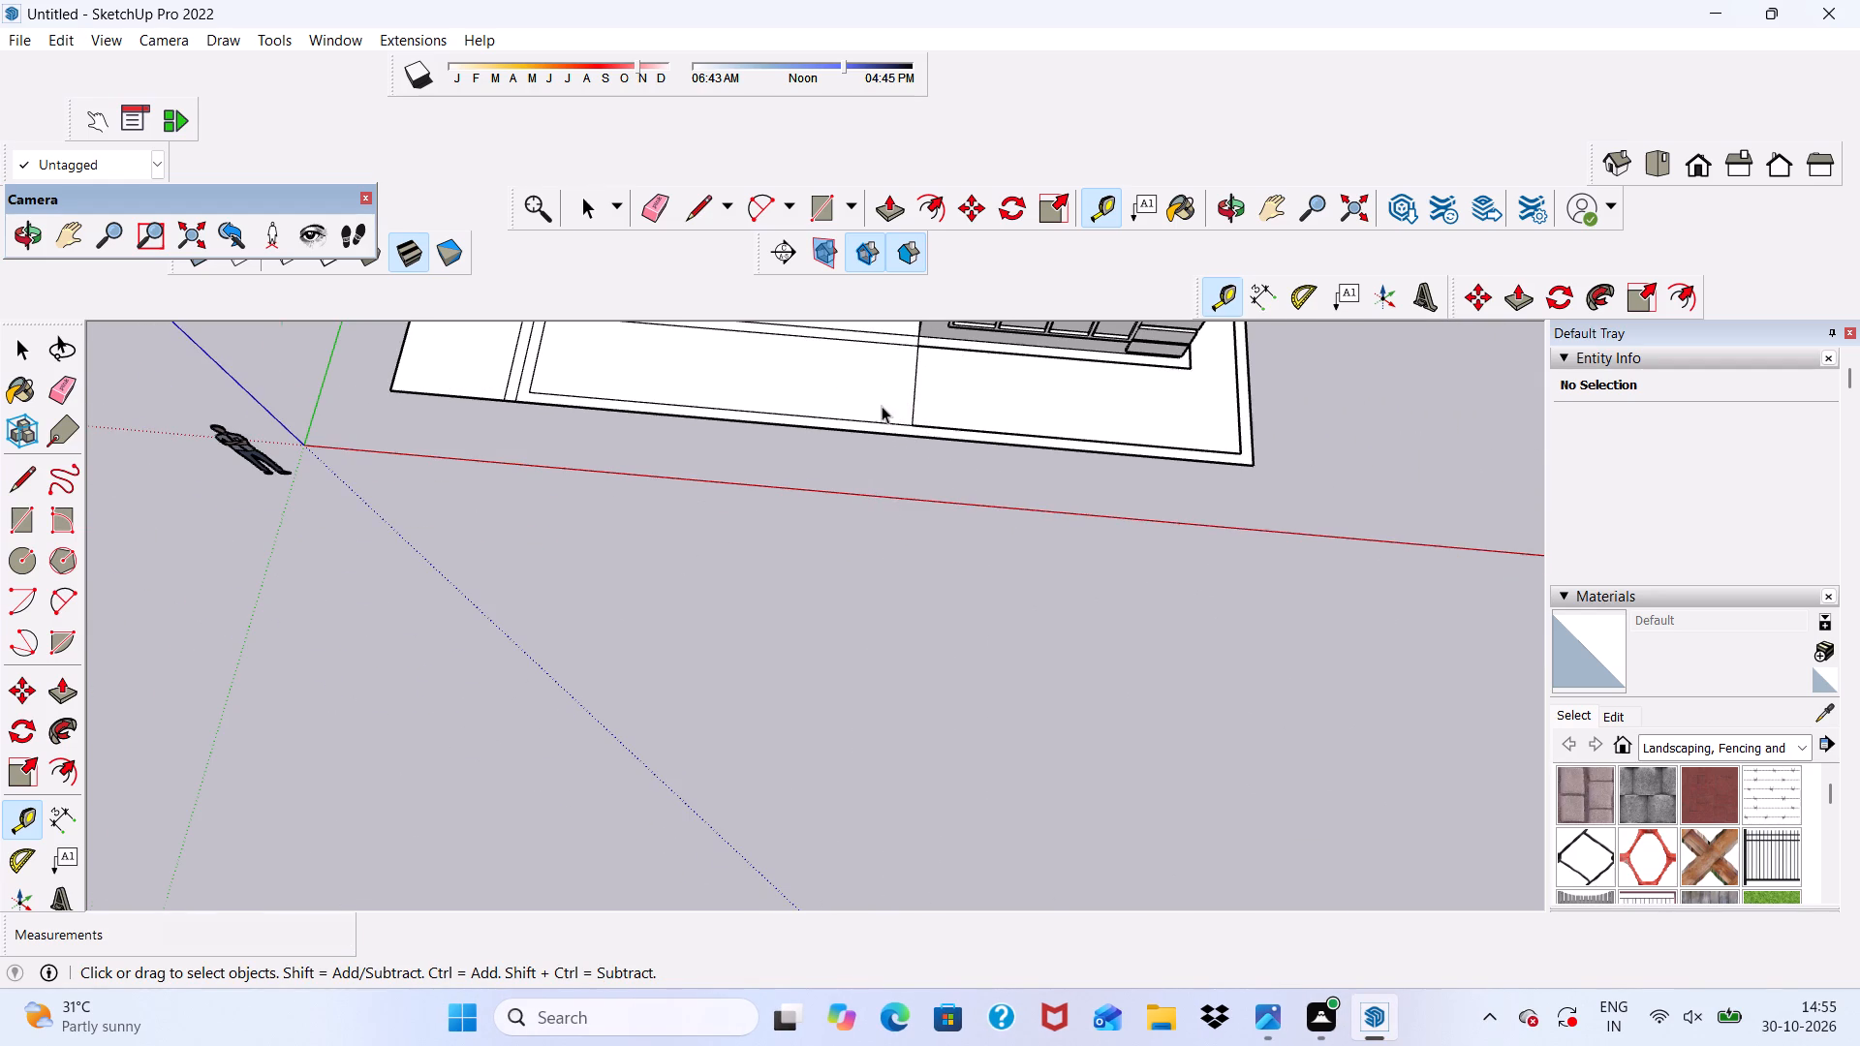
Create a guide 9" from the slab's dividing line at the porch corner, on the side toward the porch's side border.
scroll(882, 406, up, 5)
scroll(878, 400, down, 15)
scroll(905, 442, up, 14)
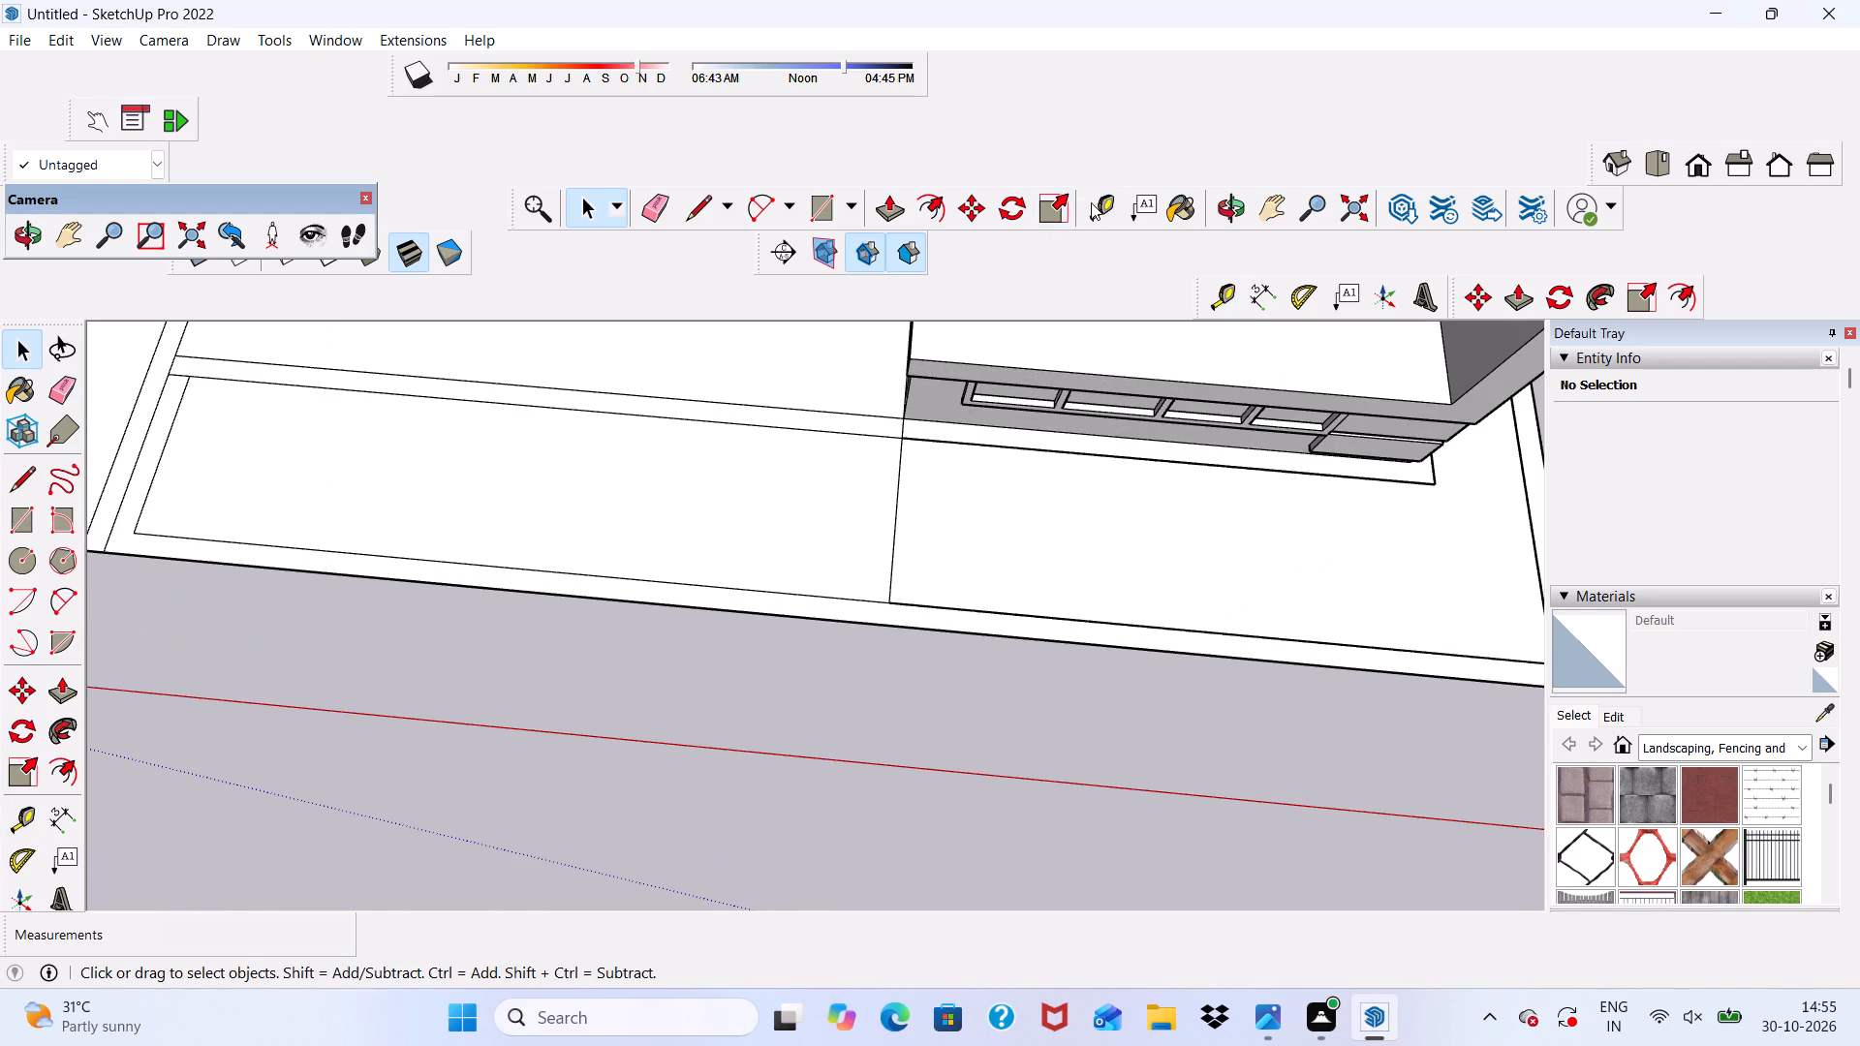
click(1092, 201)
click(893, 475)
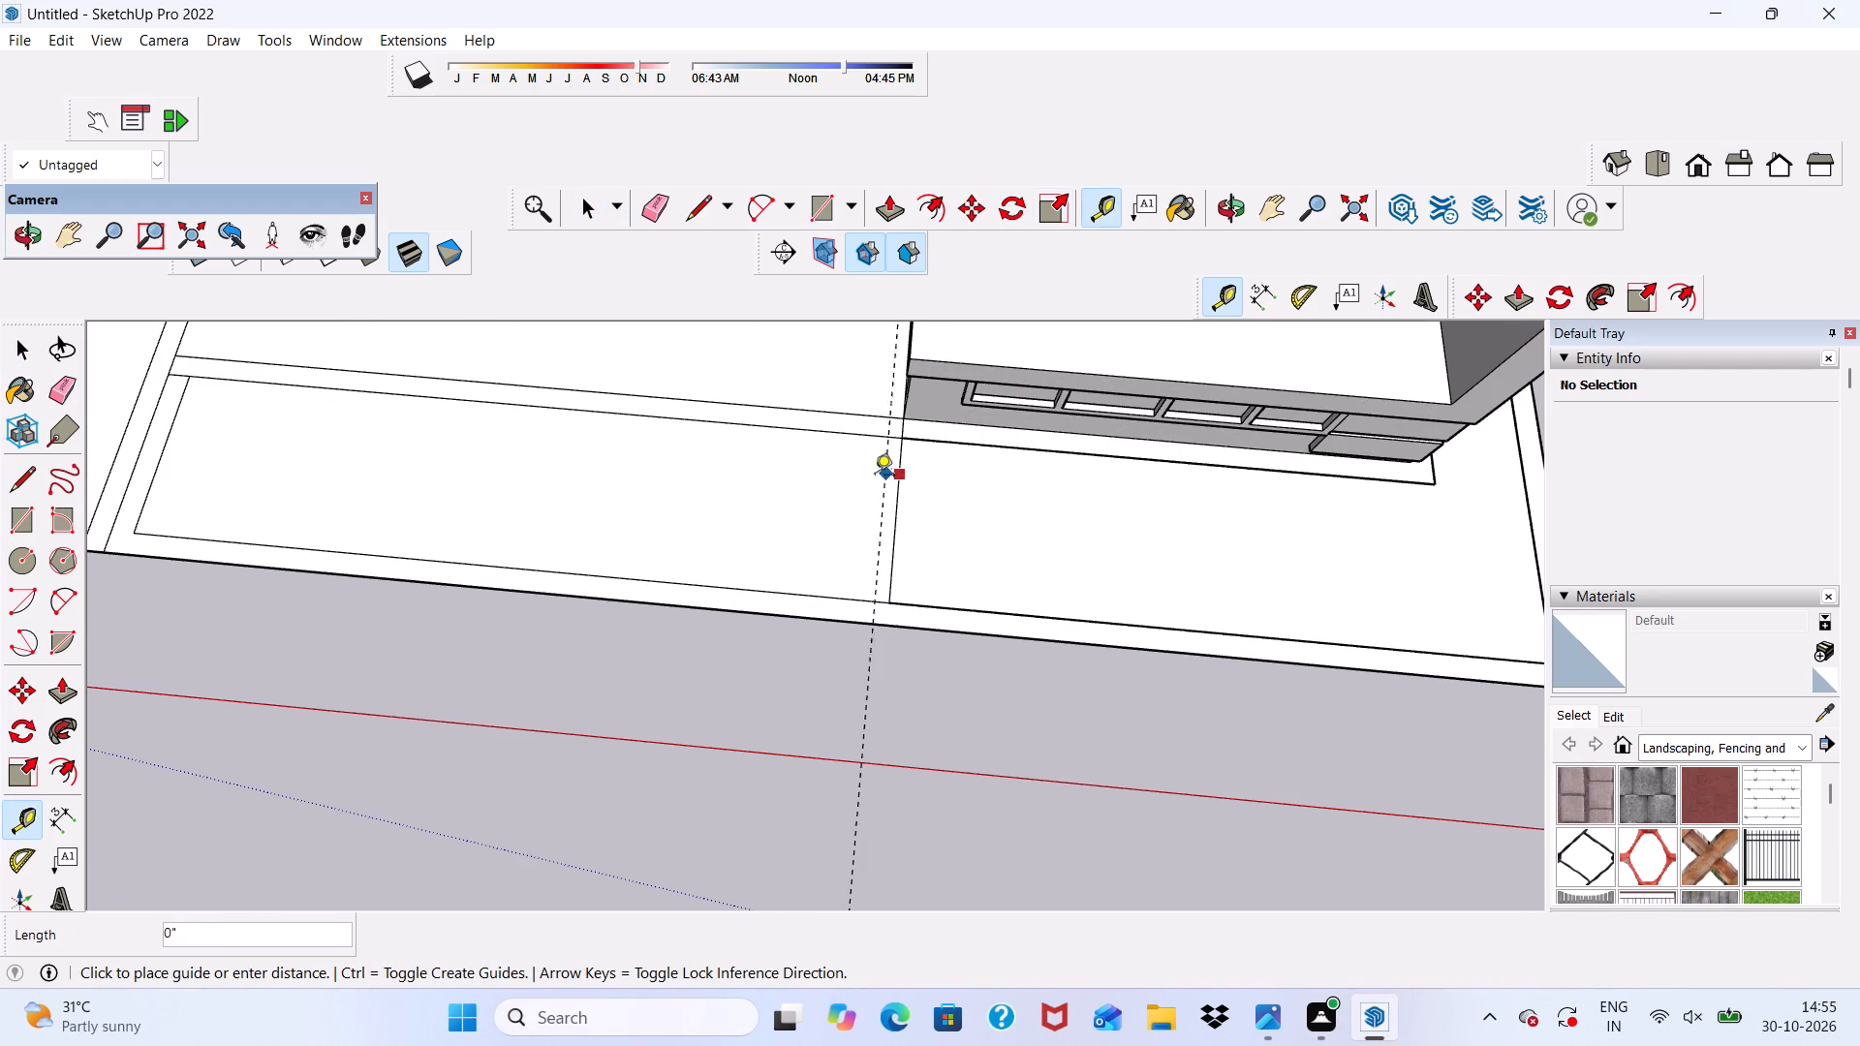
key(9)
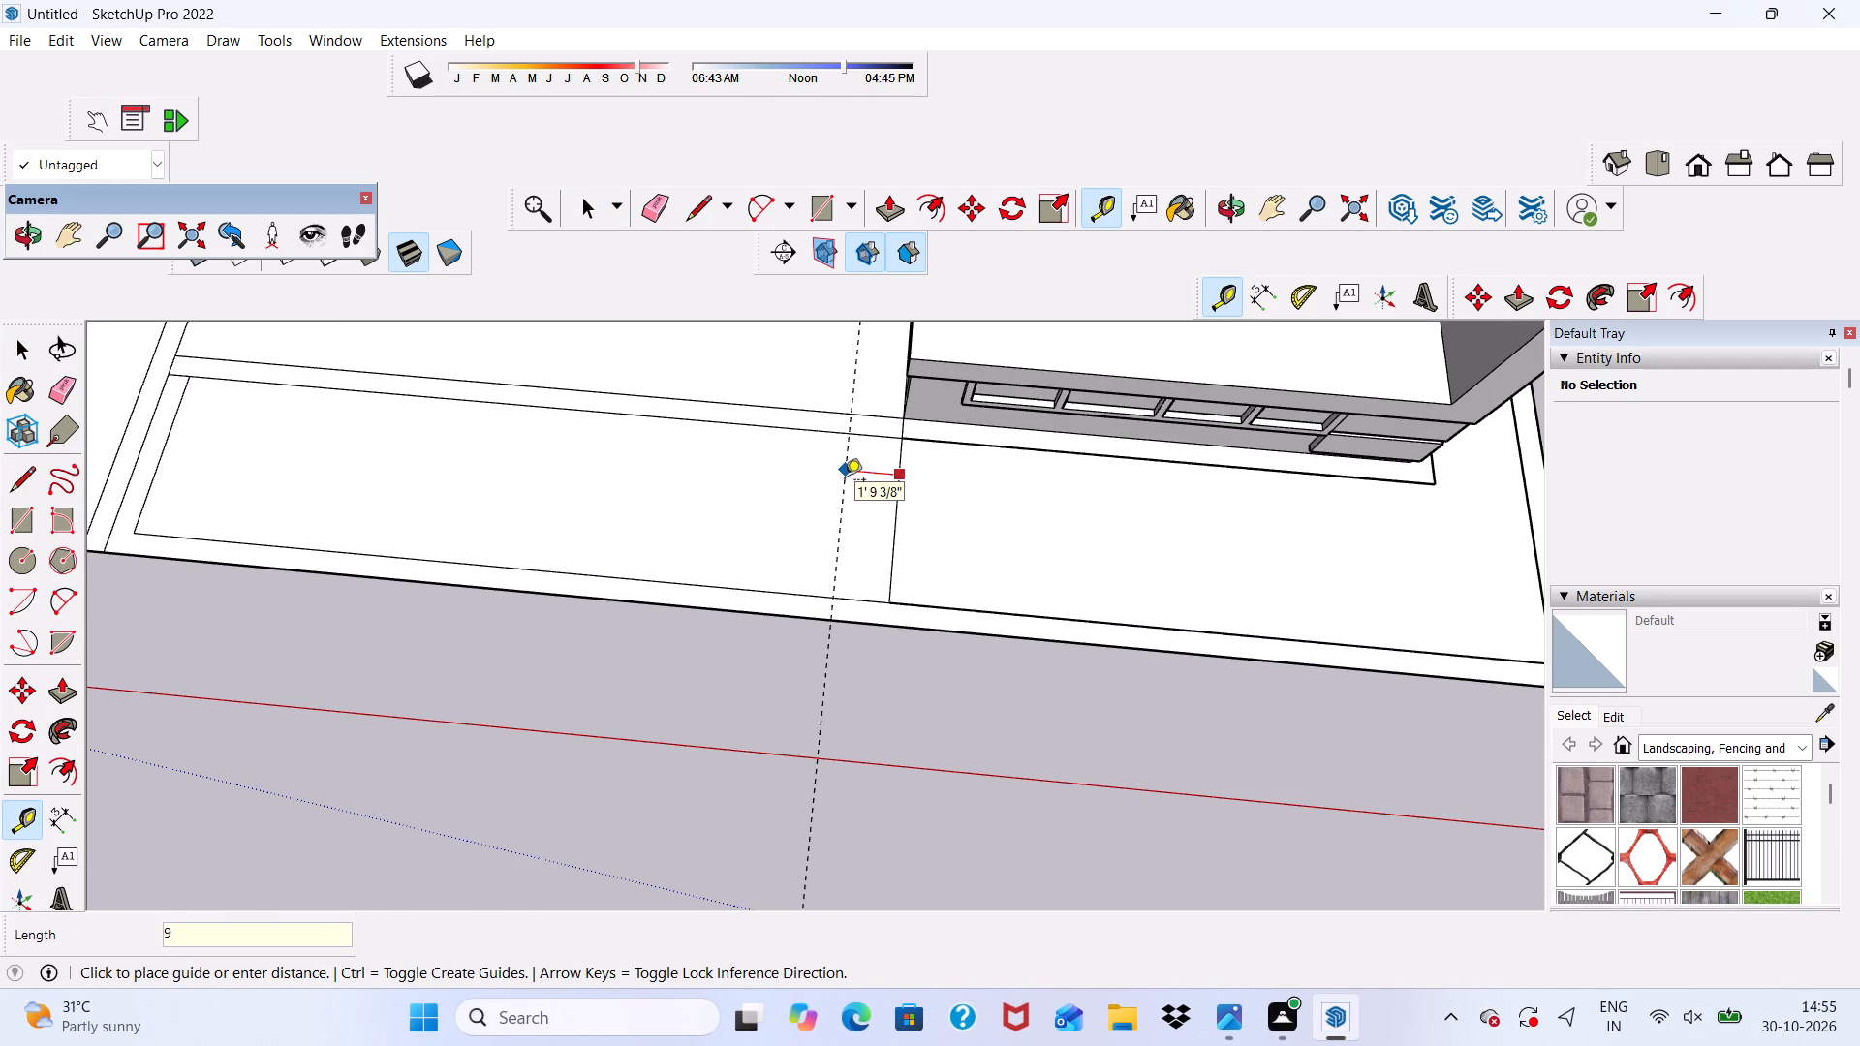
key(shift+quotedbl)
key(Return)
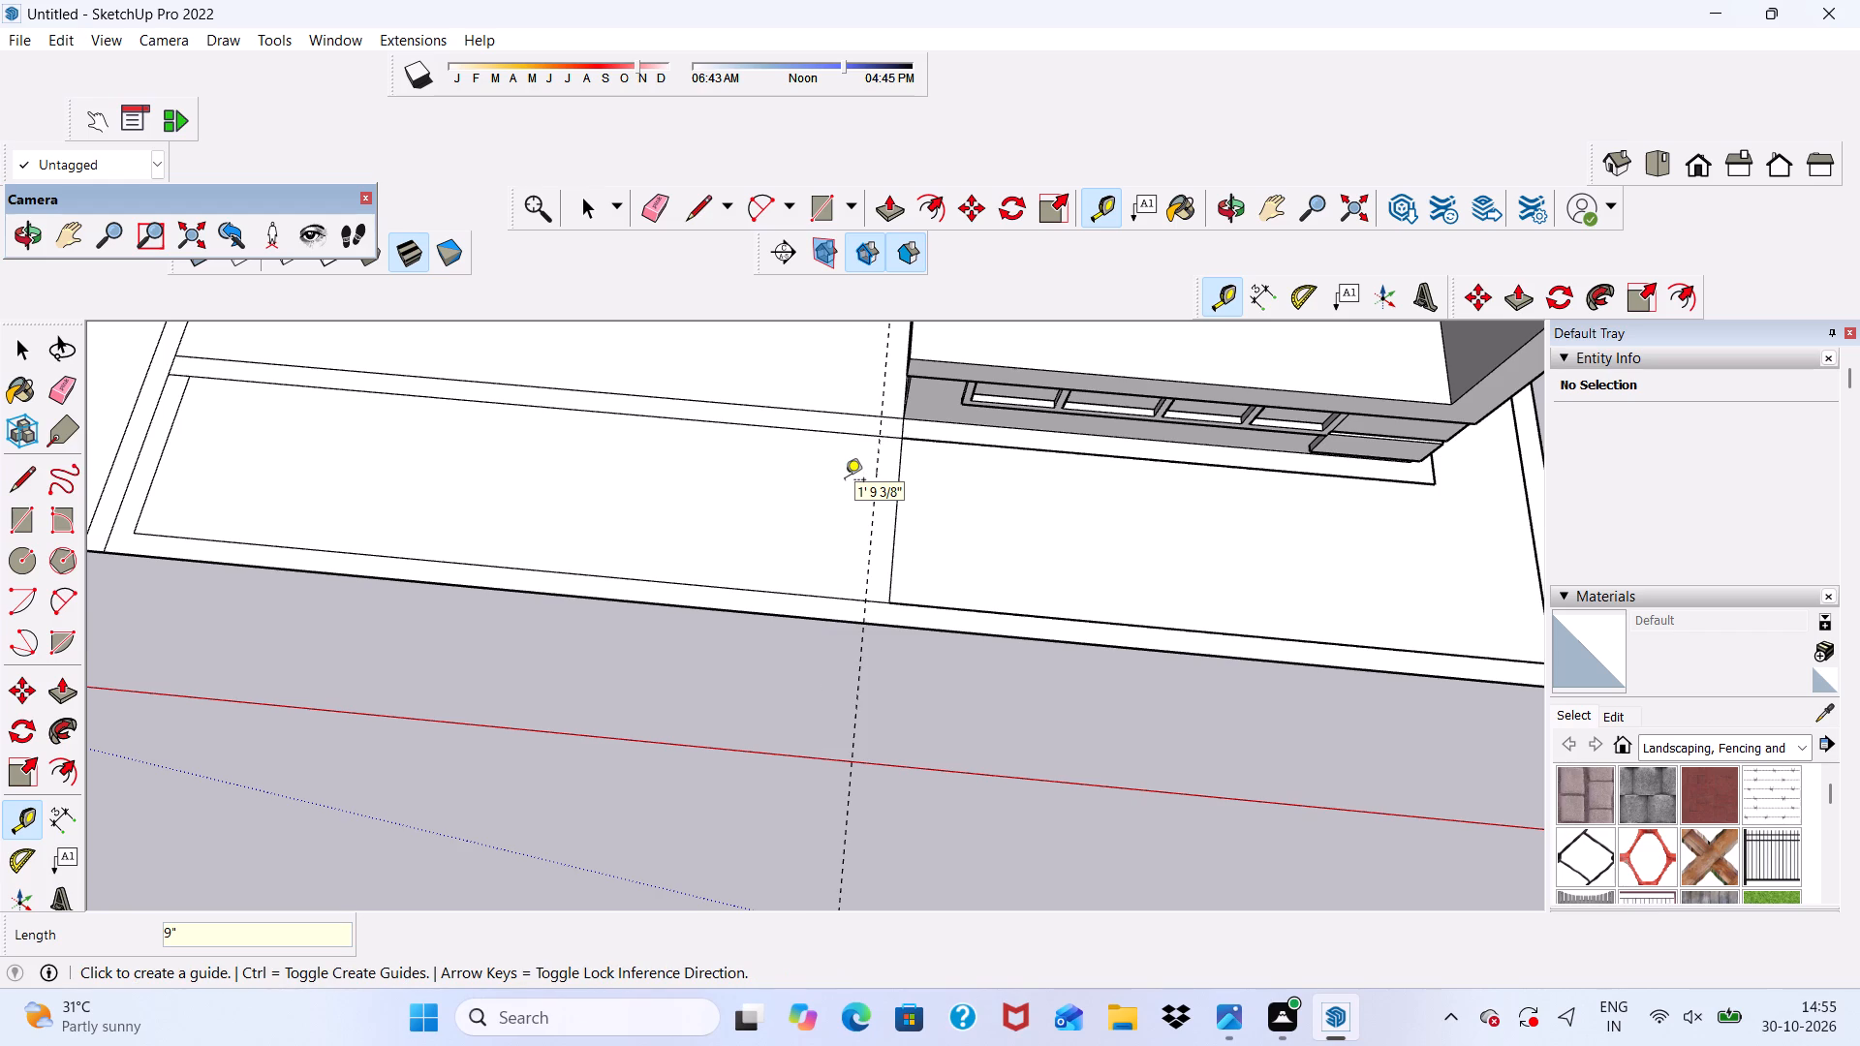
key(space)
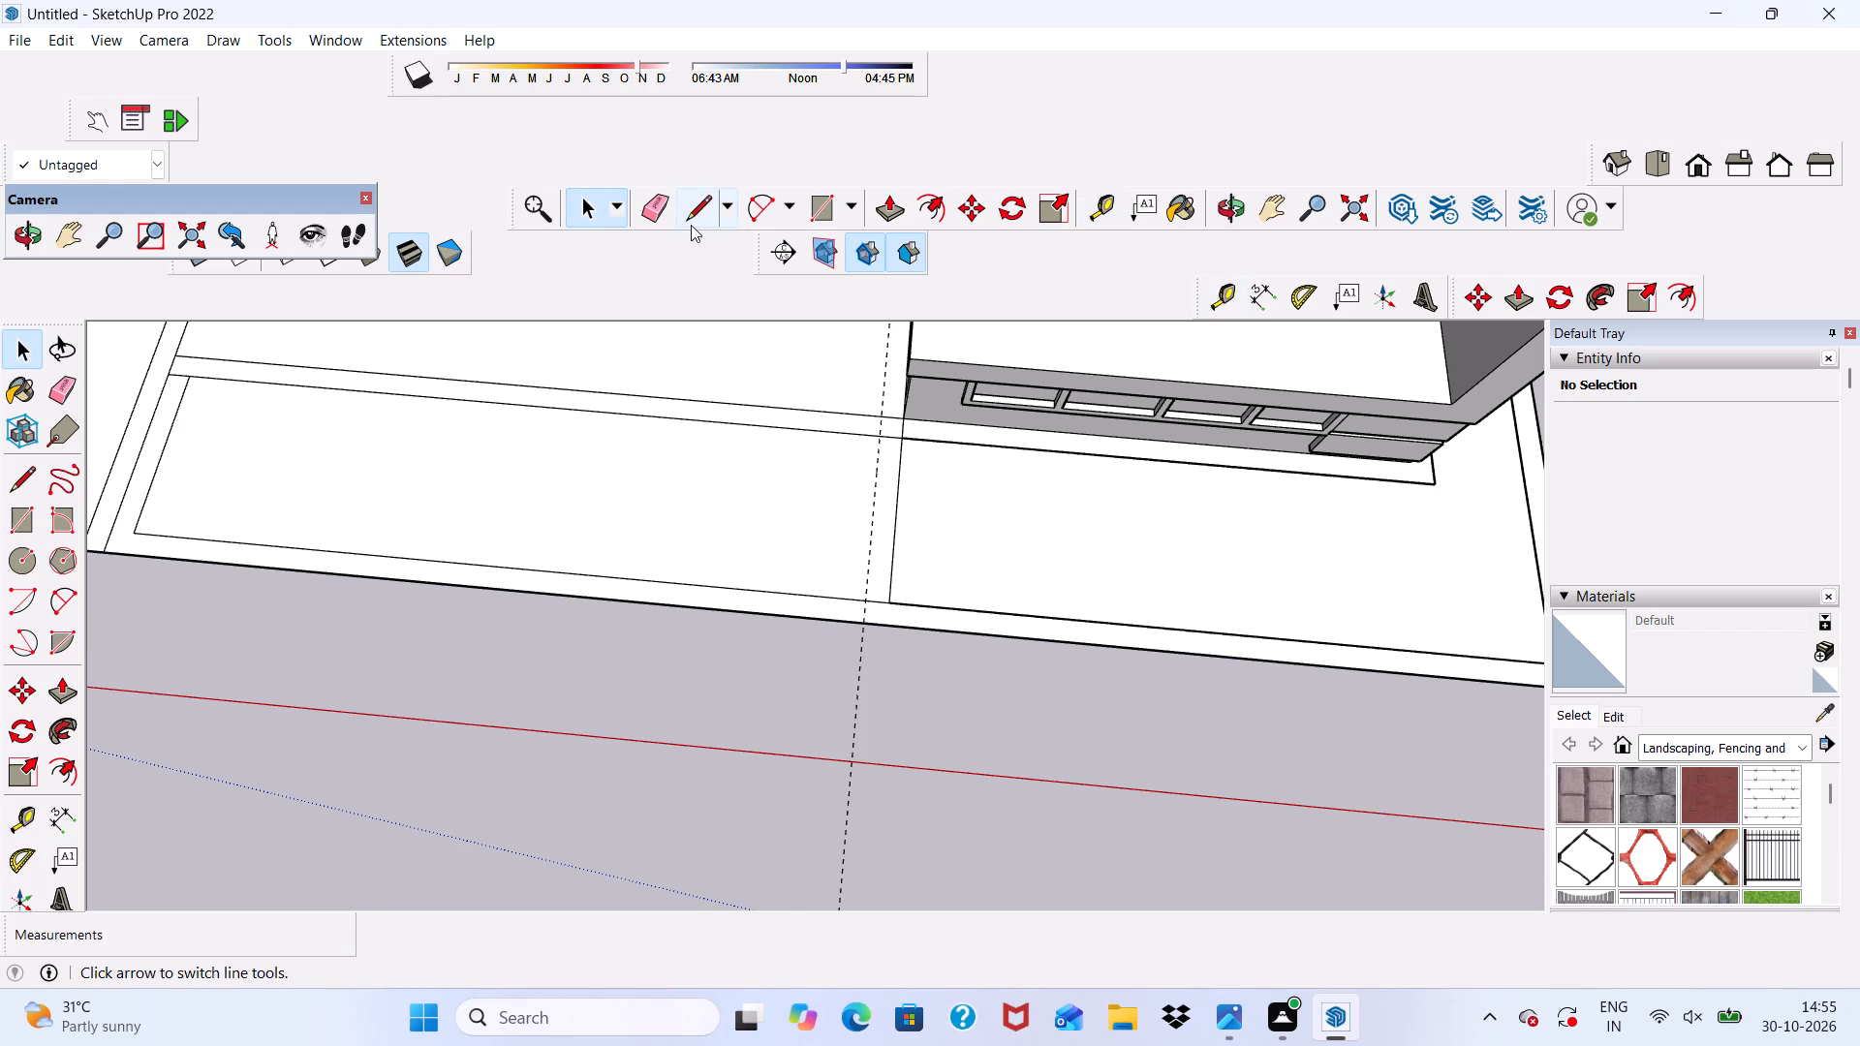
Draw a line along the guide from the offset outline's rear line to its front line.
click(691, 225)
scroll(744, 358, down, 4)
scroll(821, 380, up, 7)
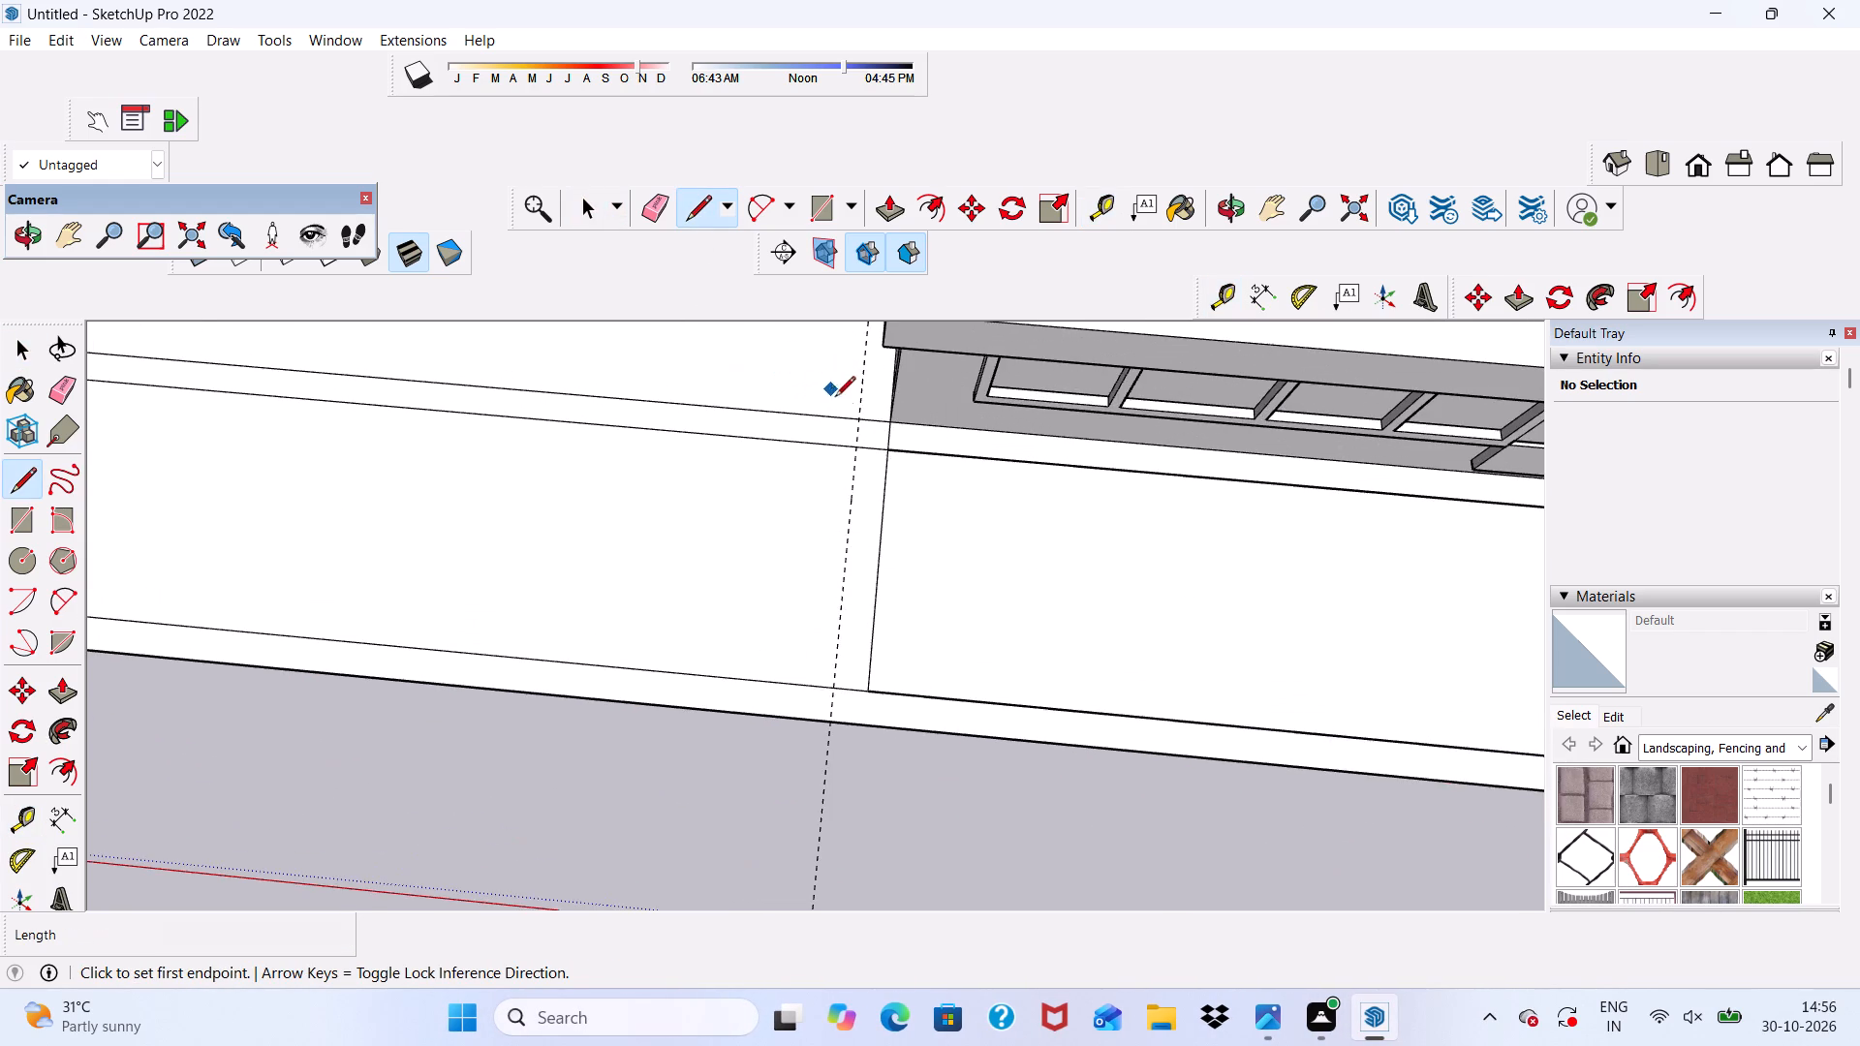
scroll(873, 453, up, 3)
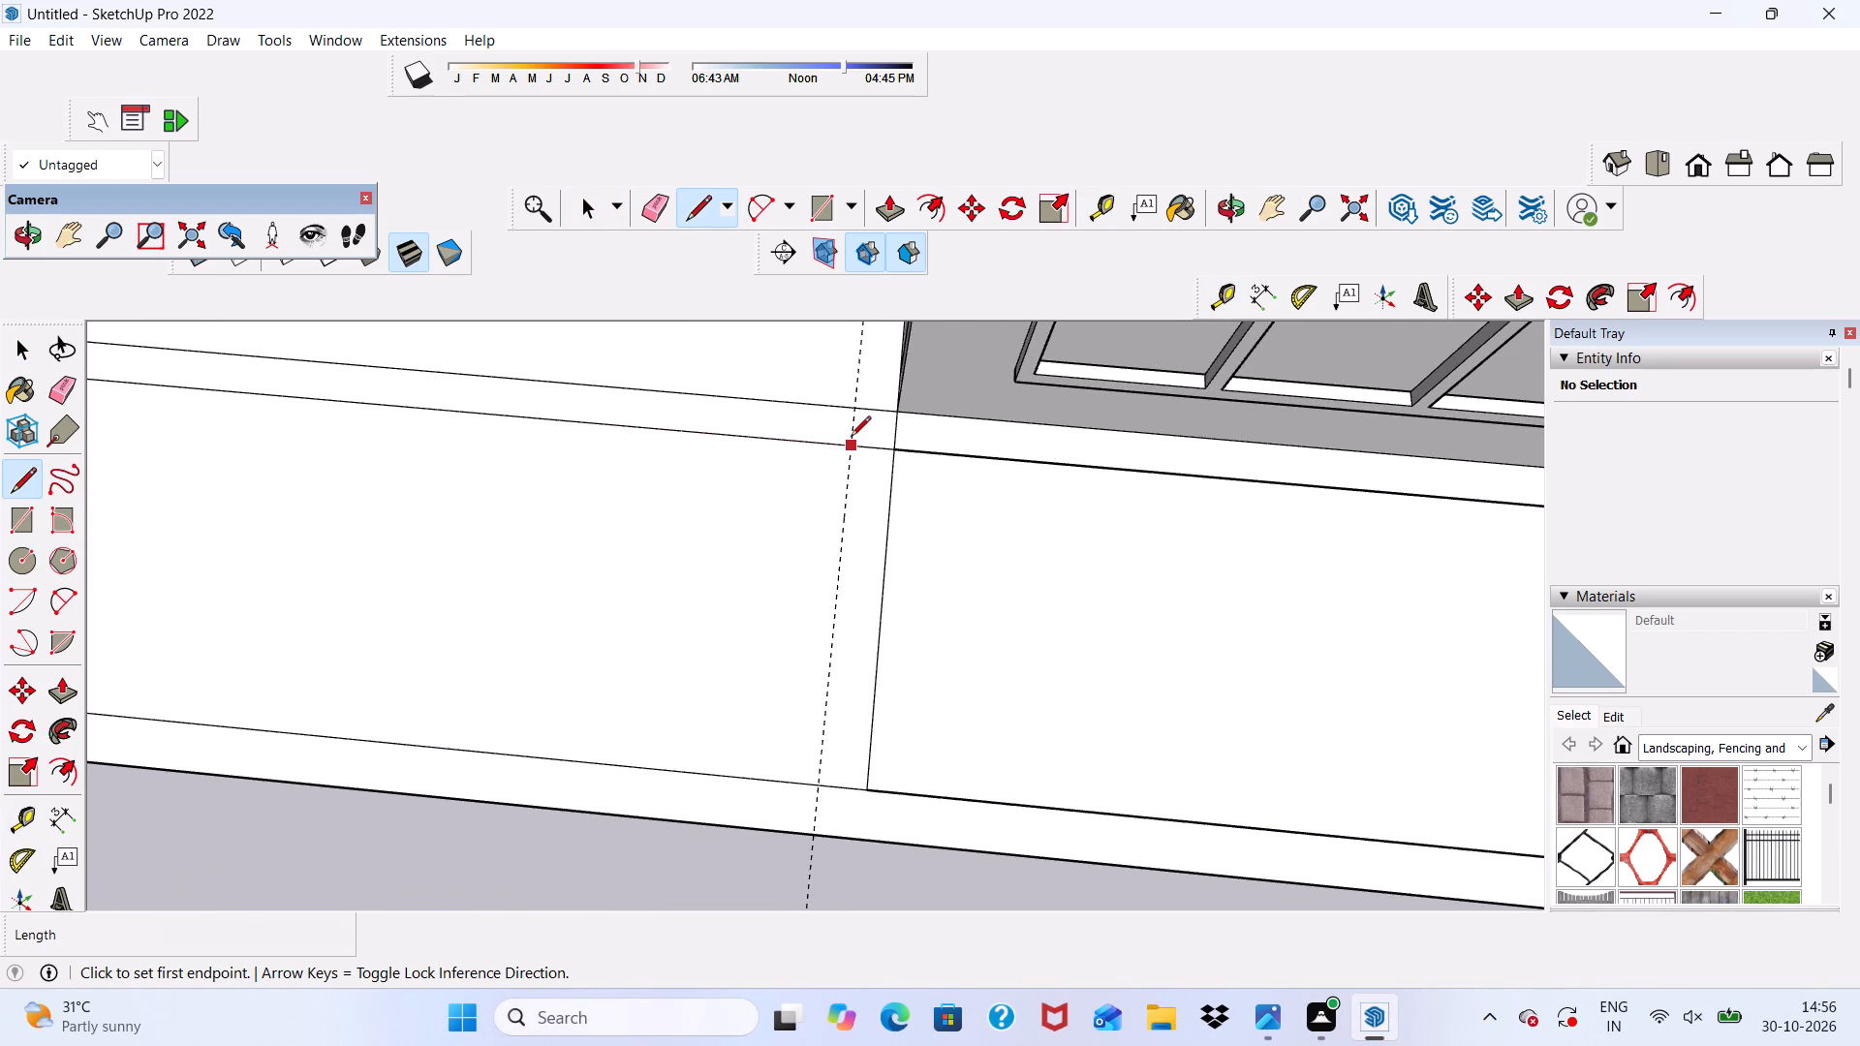
click(851, 438)
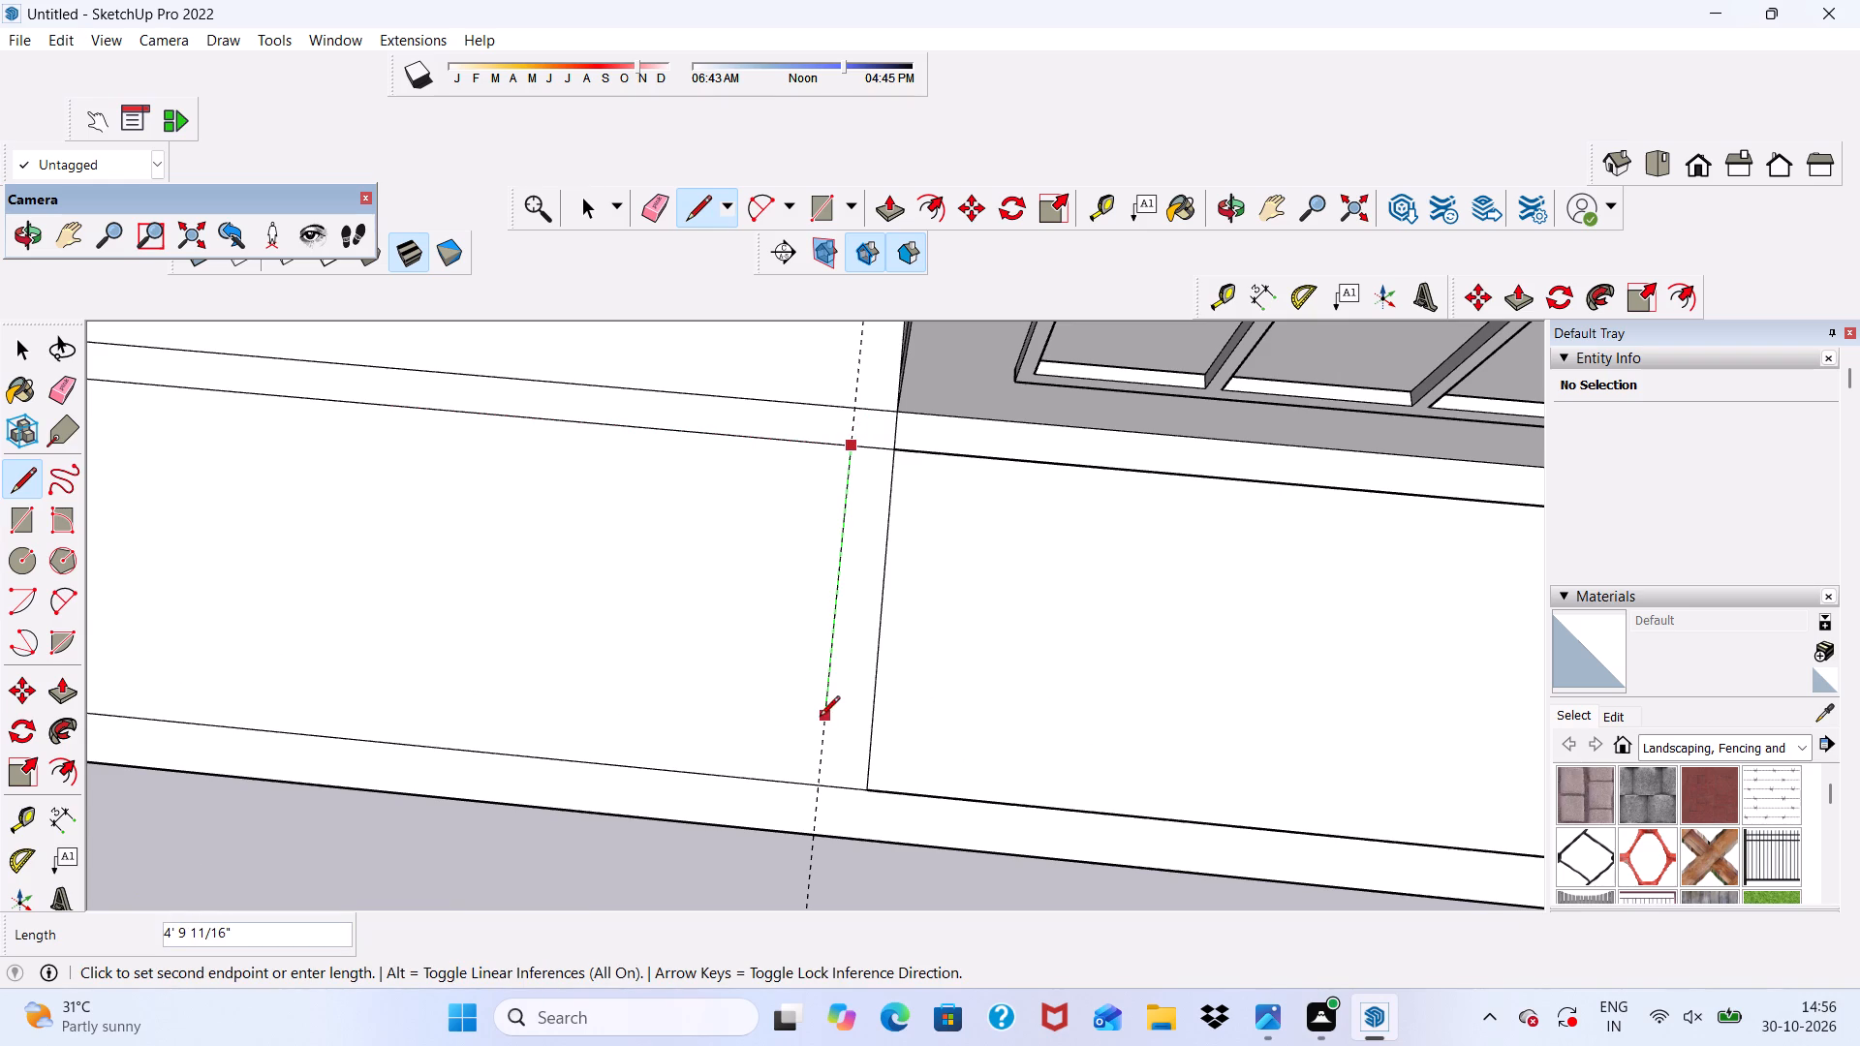
click(819, 788)
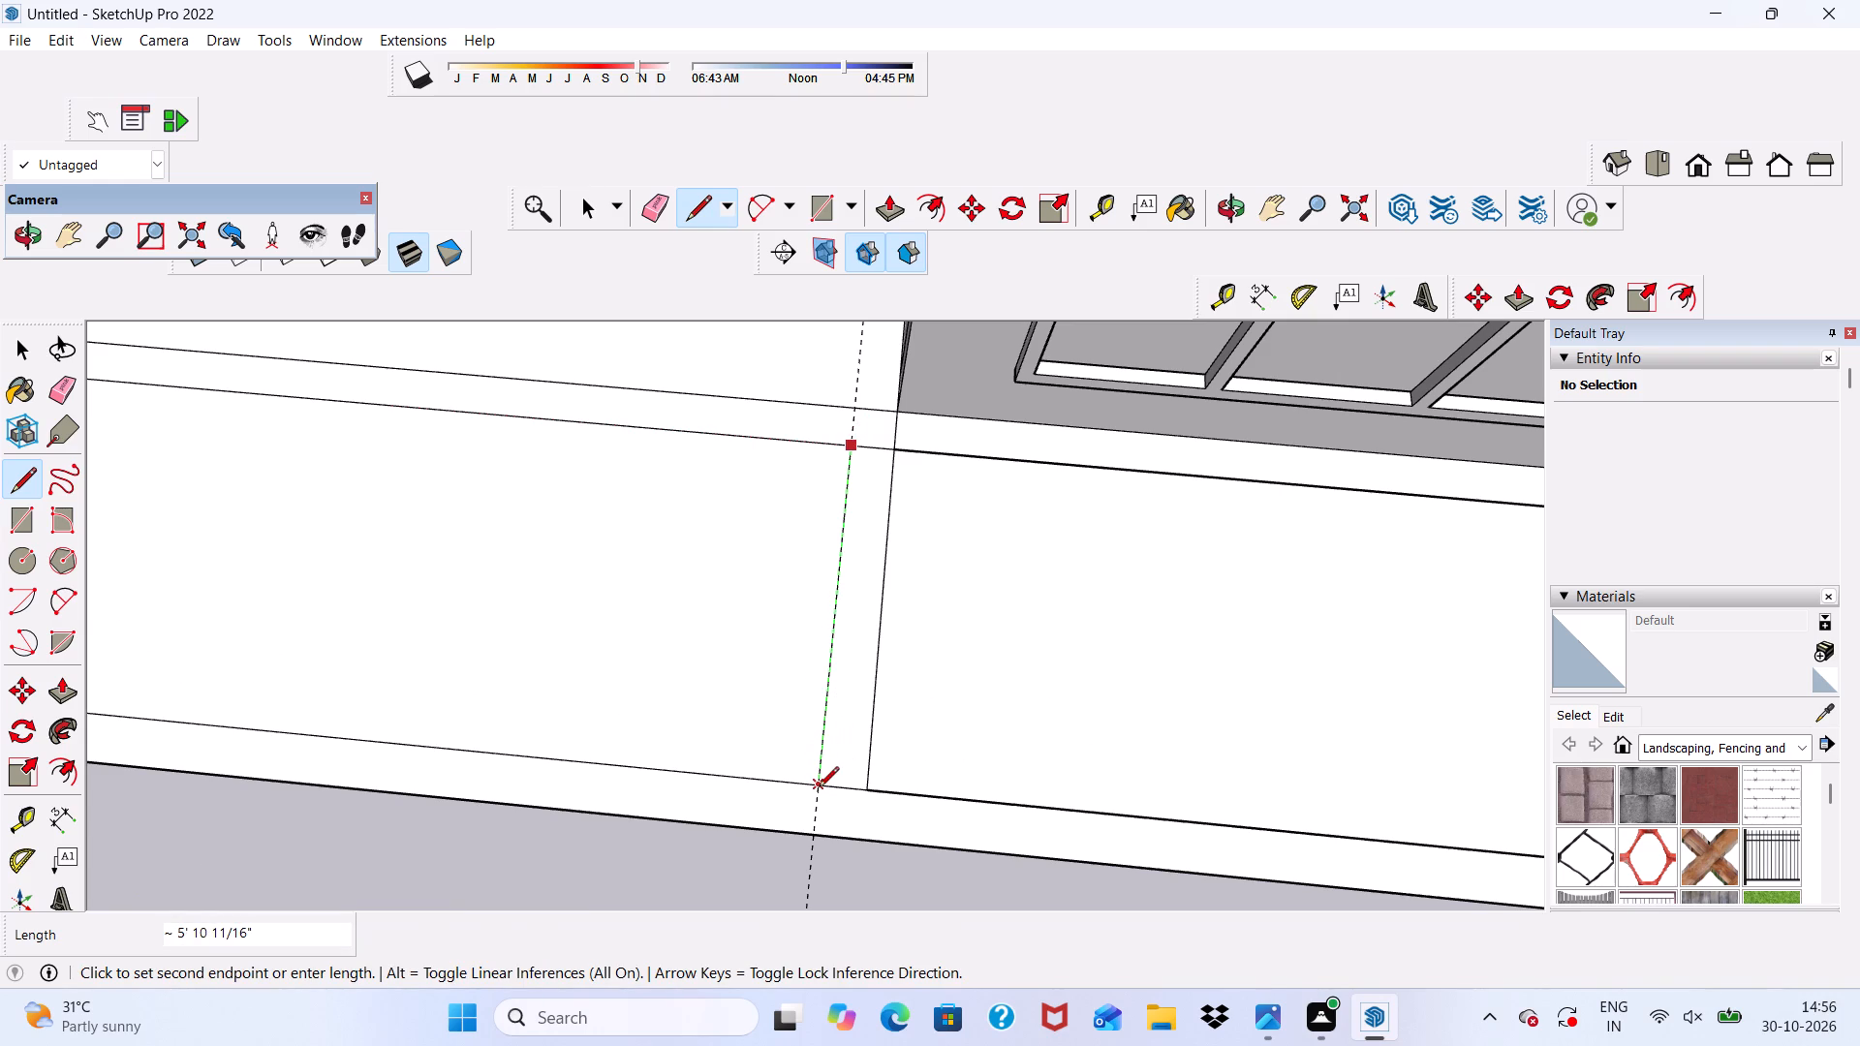
Erase the guide and the short rear-line segment between the new line and the dividing line.
click(669, 203)
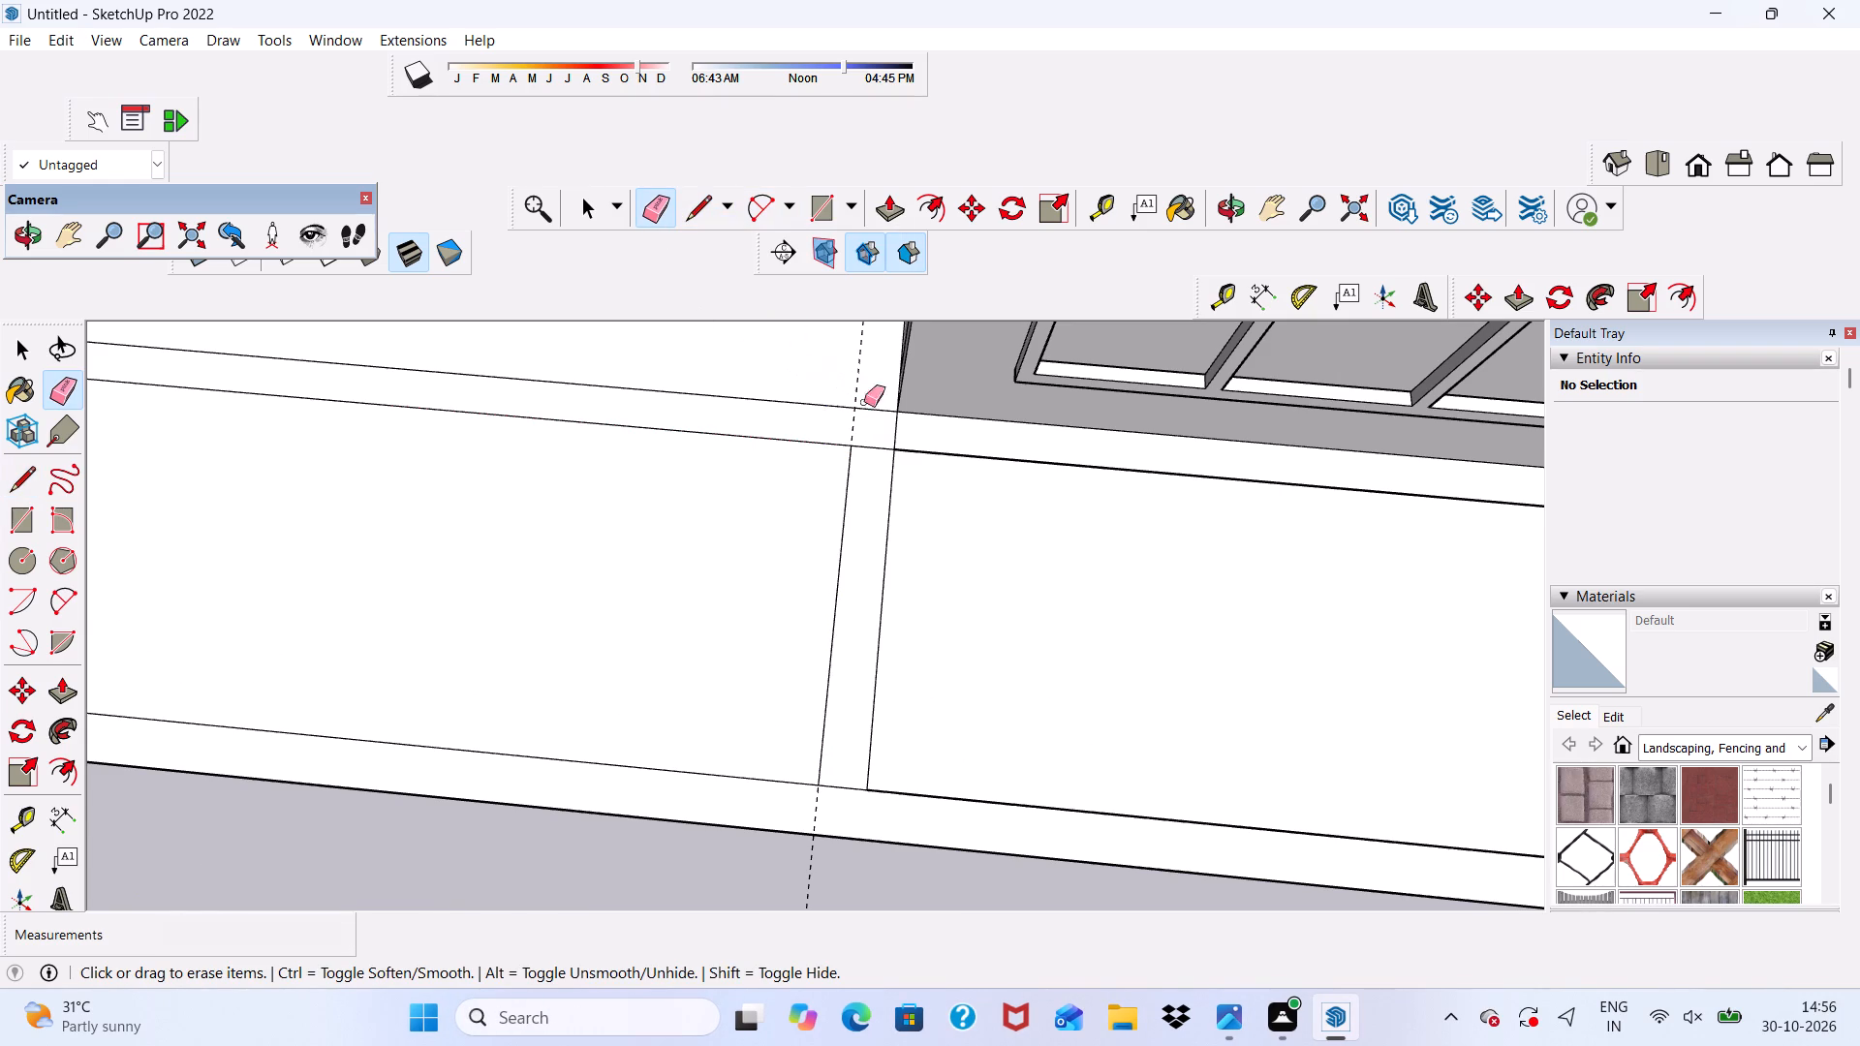
scroll(914, 446, up, 3)
drag(819, 406, 847, 446)
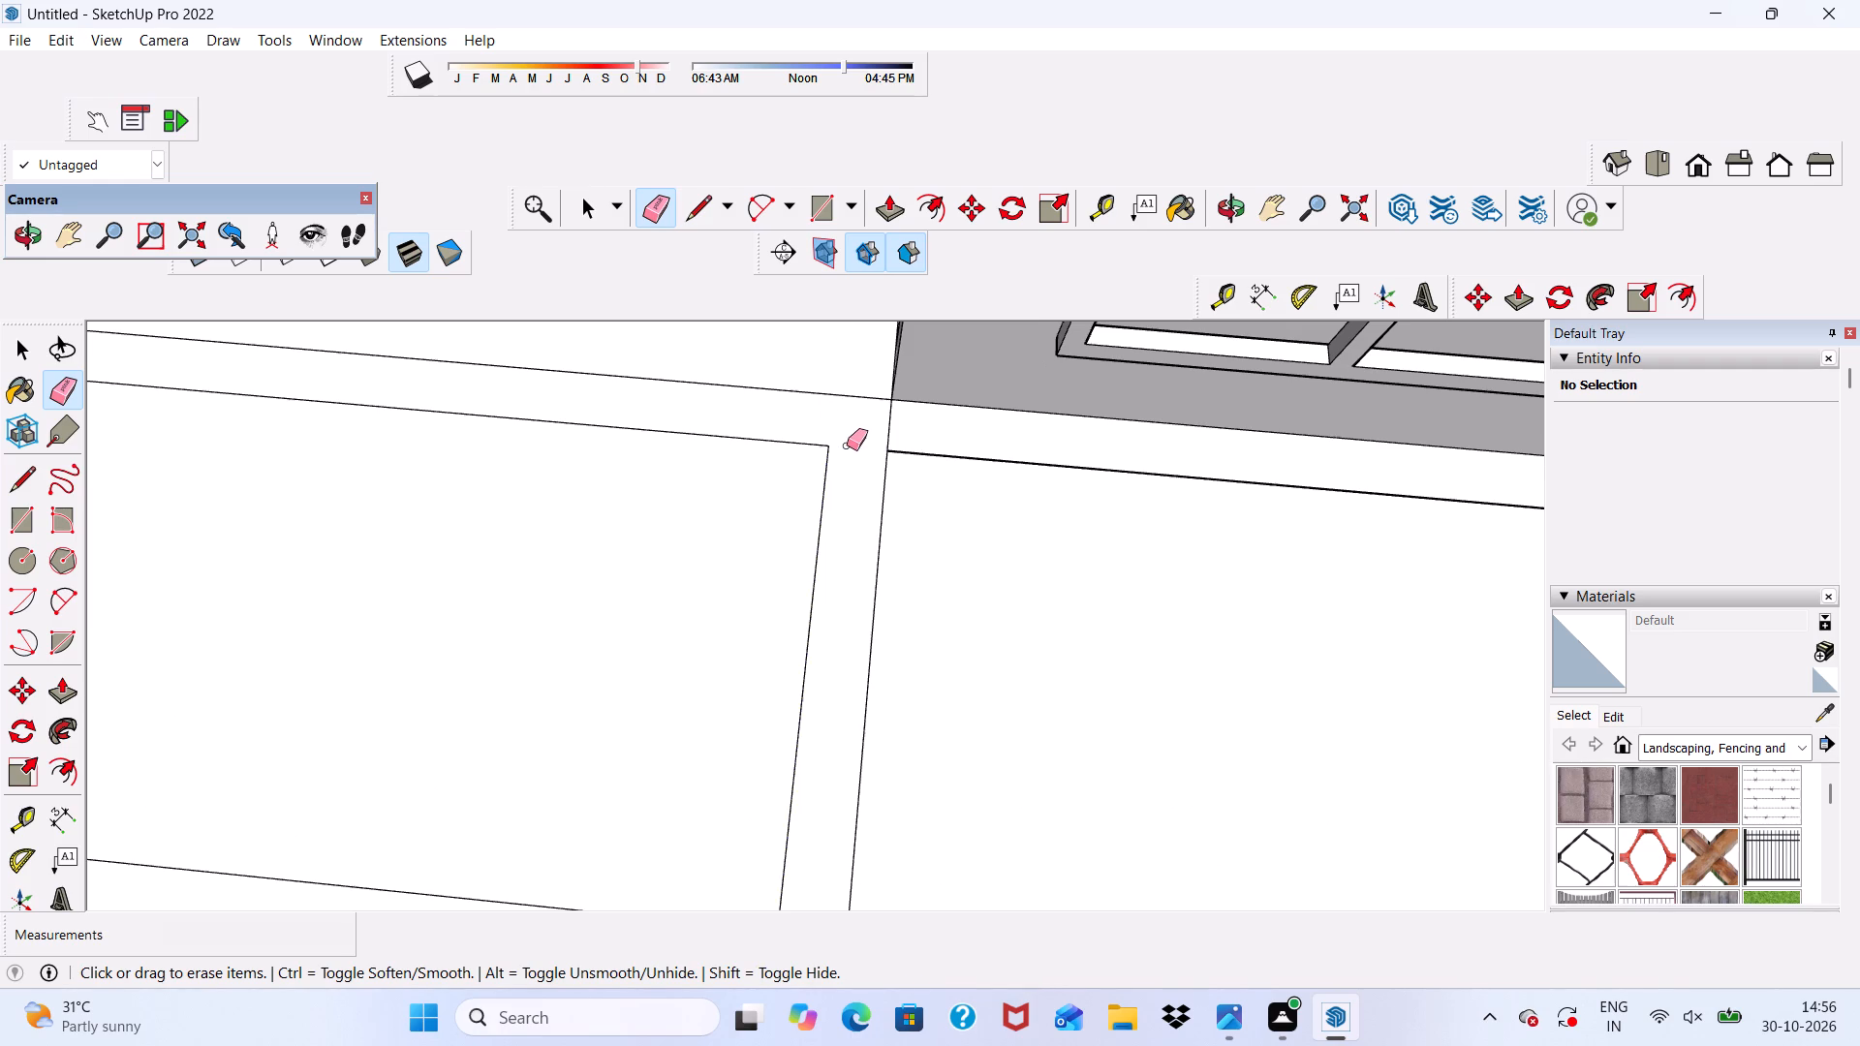
Erase the offset outline's side line running parallel to the porch's side border.
scroll(845, 439, down, 13)
scroll(325, 417, up, 5)
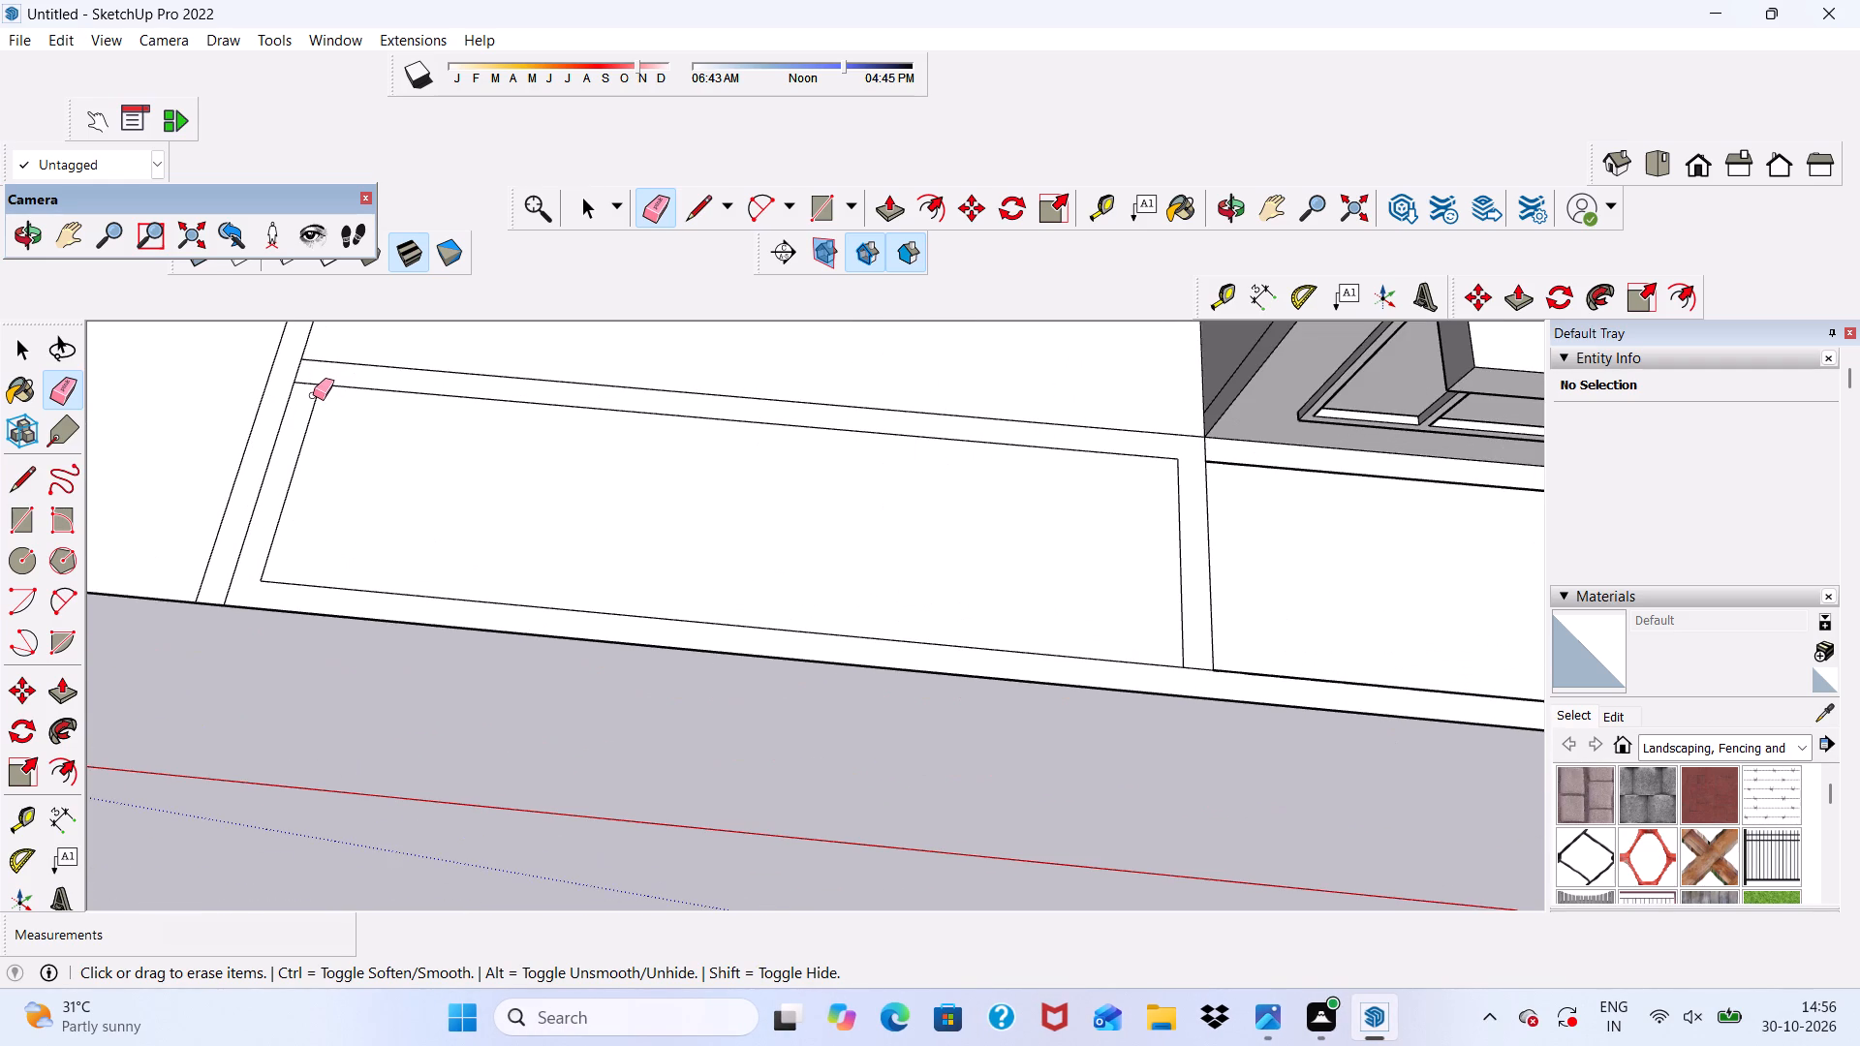
click(313, 395)
drag(304, 425, 311, 439)
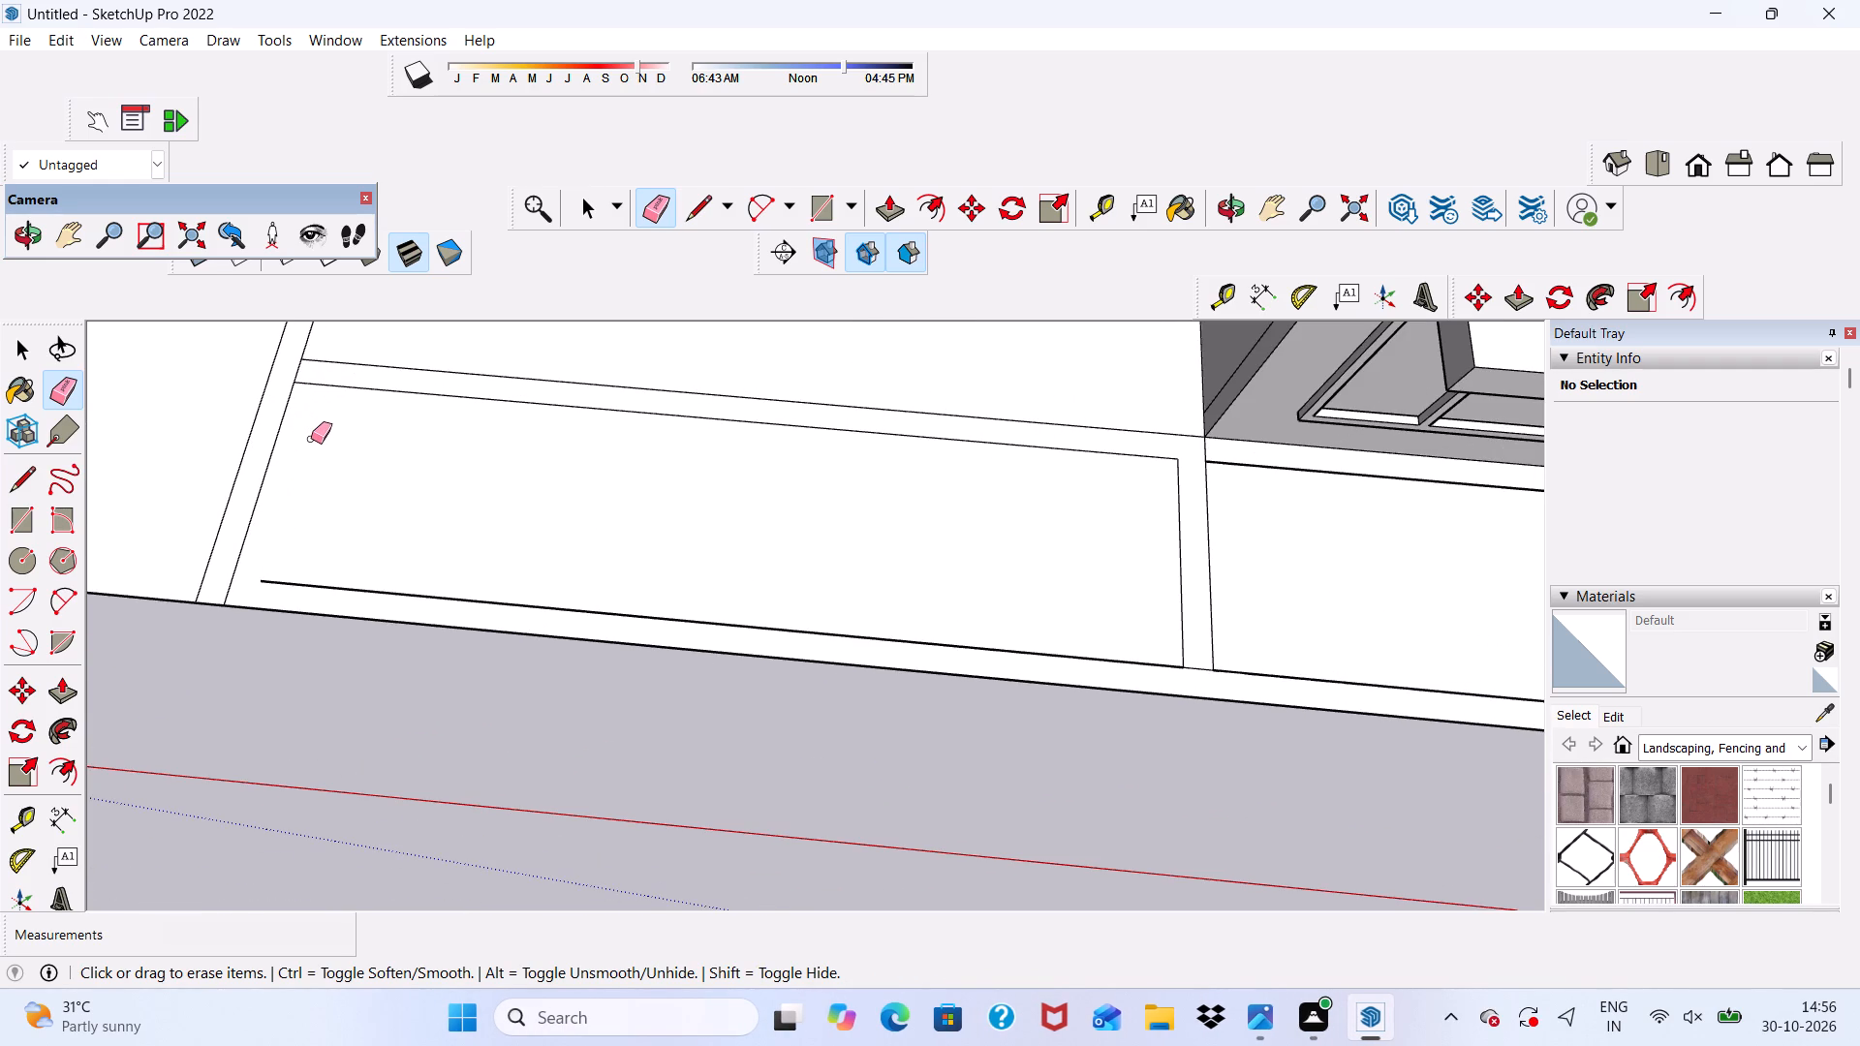
Draw a 1' 6" line extending the offset outline's front line to the outer line of the side border.
click(703, 206)
scroll(338, 558, up, 5)
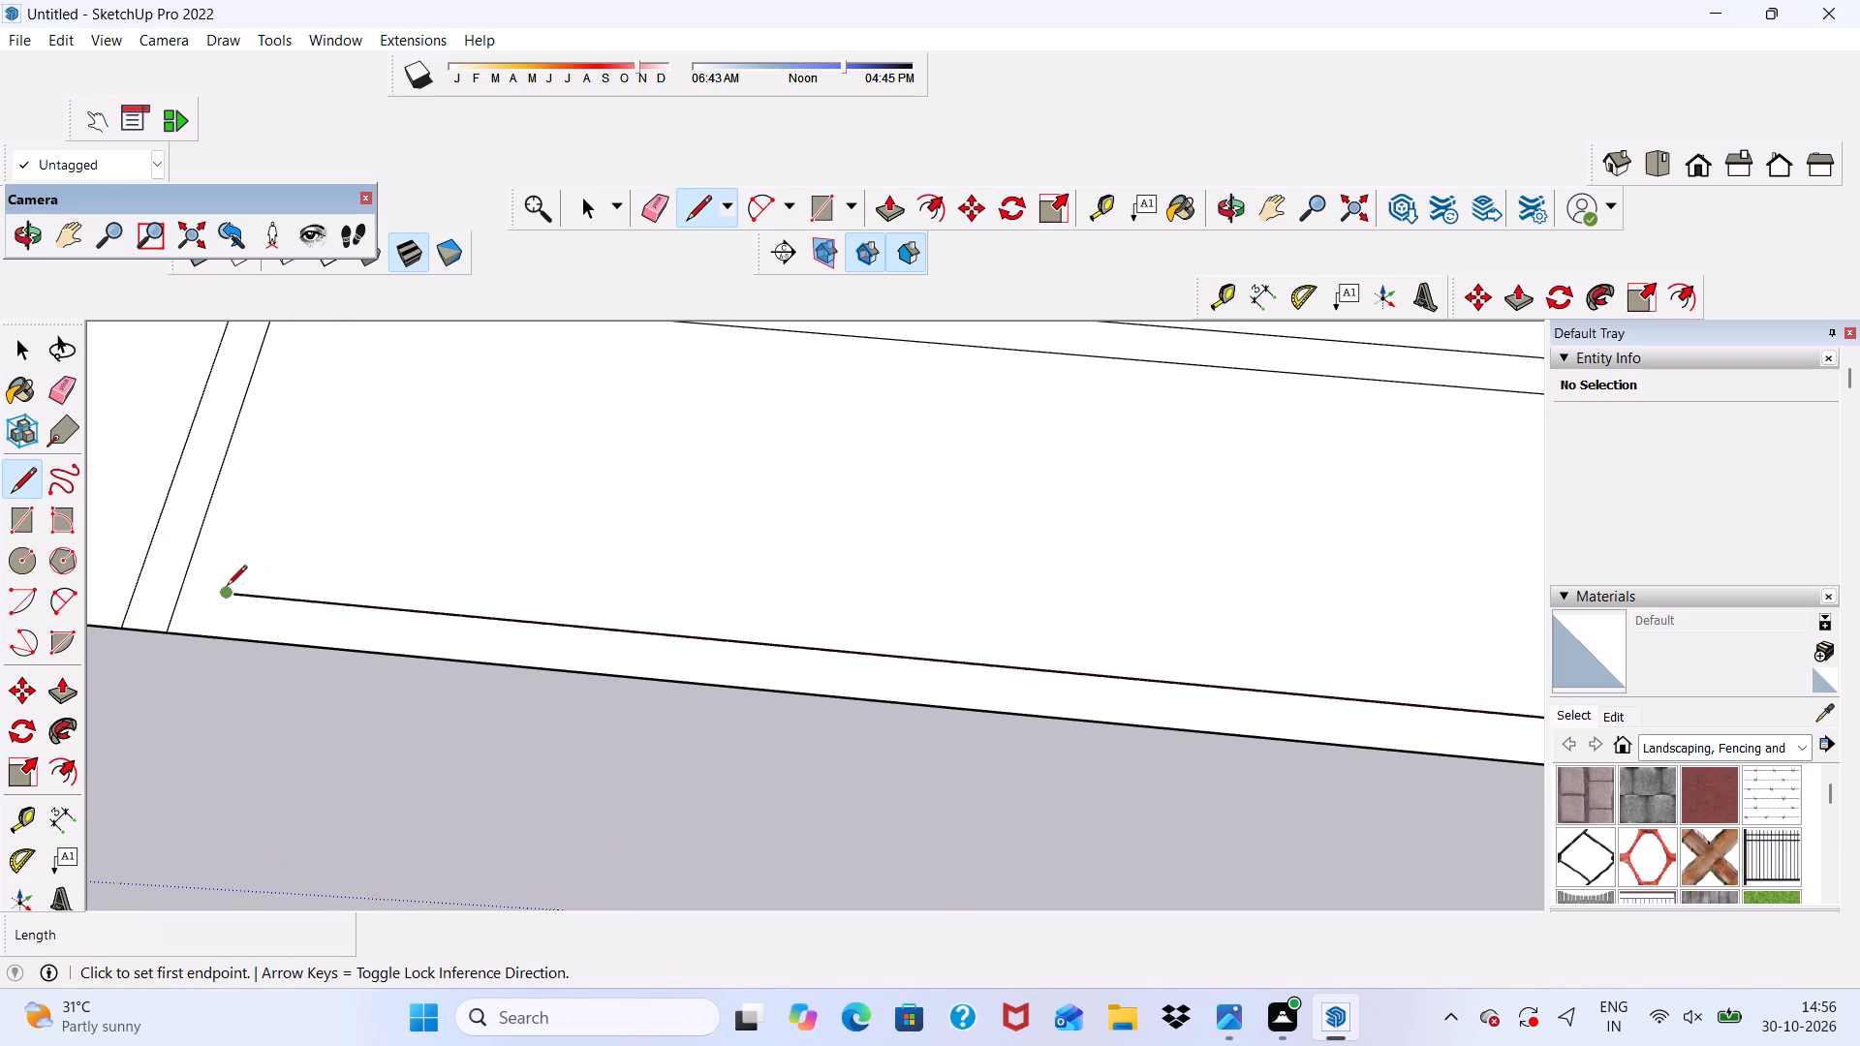
click(228, 588)
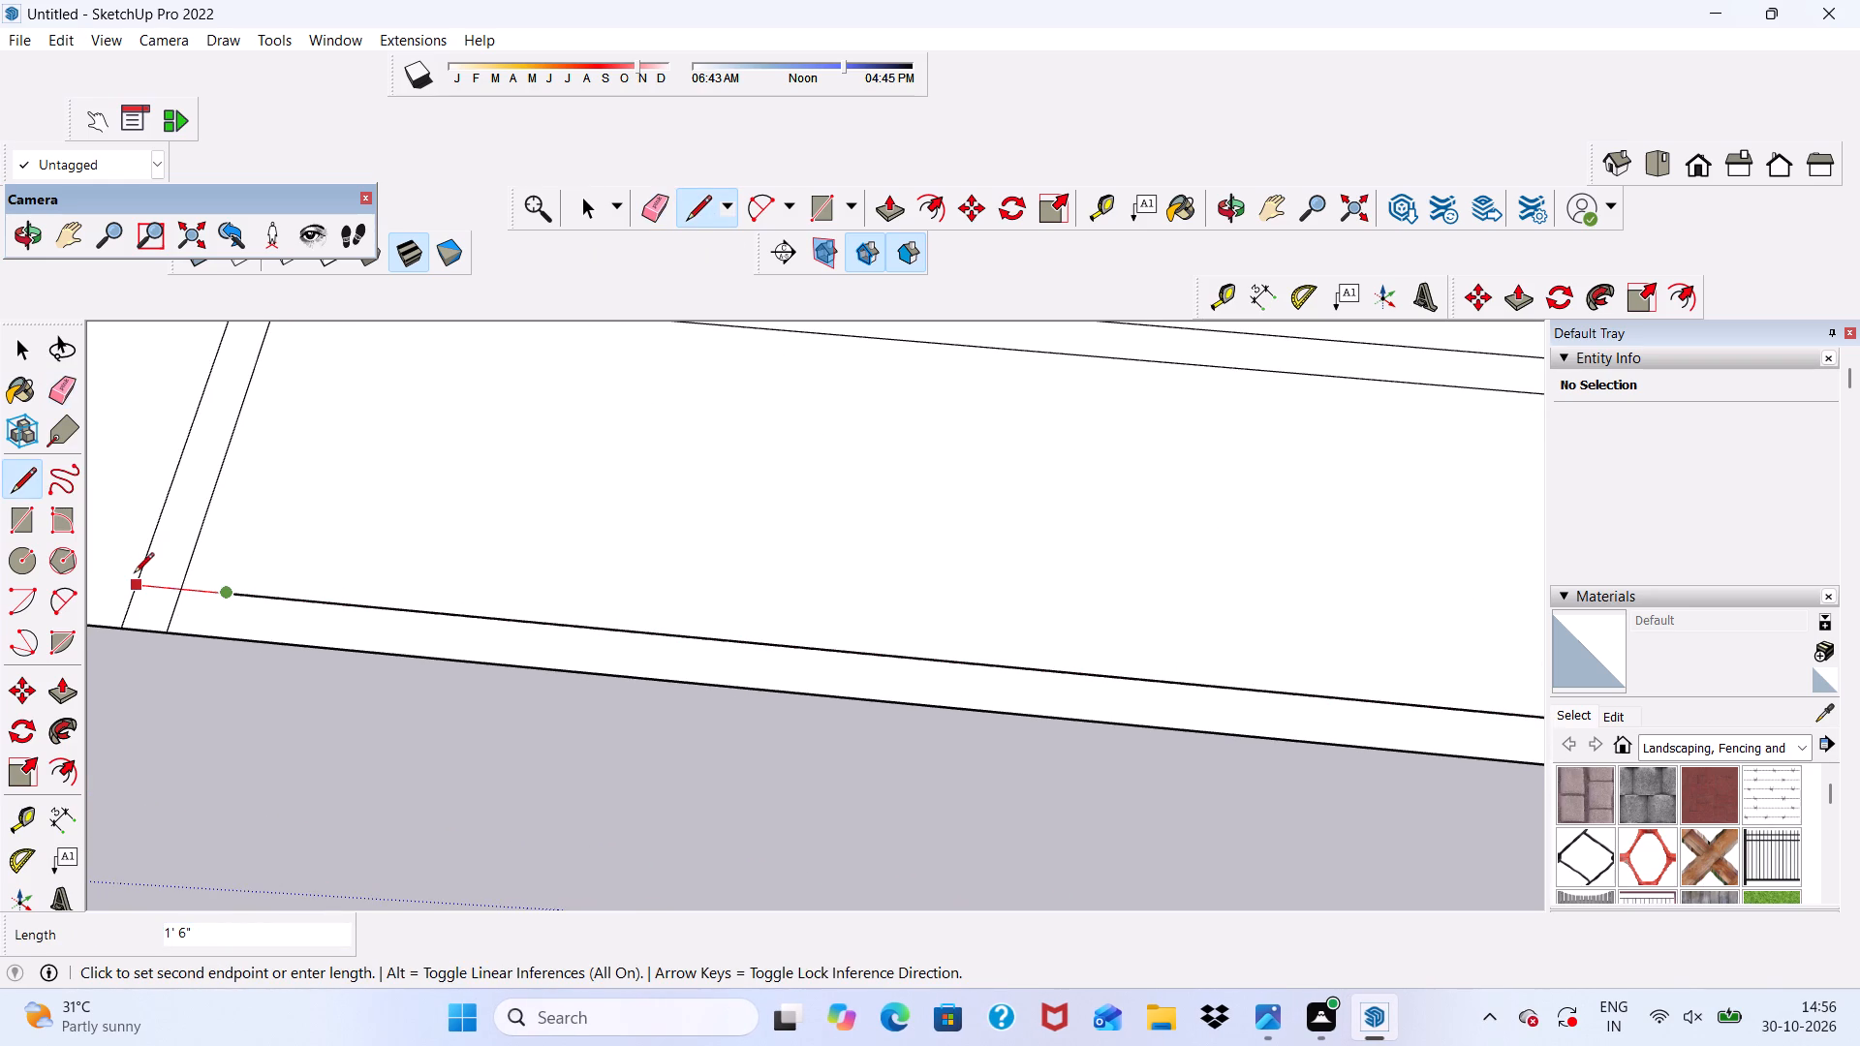
click(134, 574)
Erase the leftover front-line and side-border segments past their crossing, plus the inner side line's short piece between the two long front border lines.
click(663, 206)
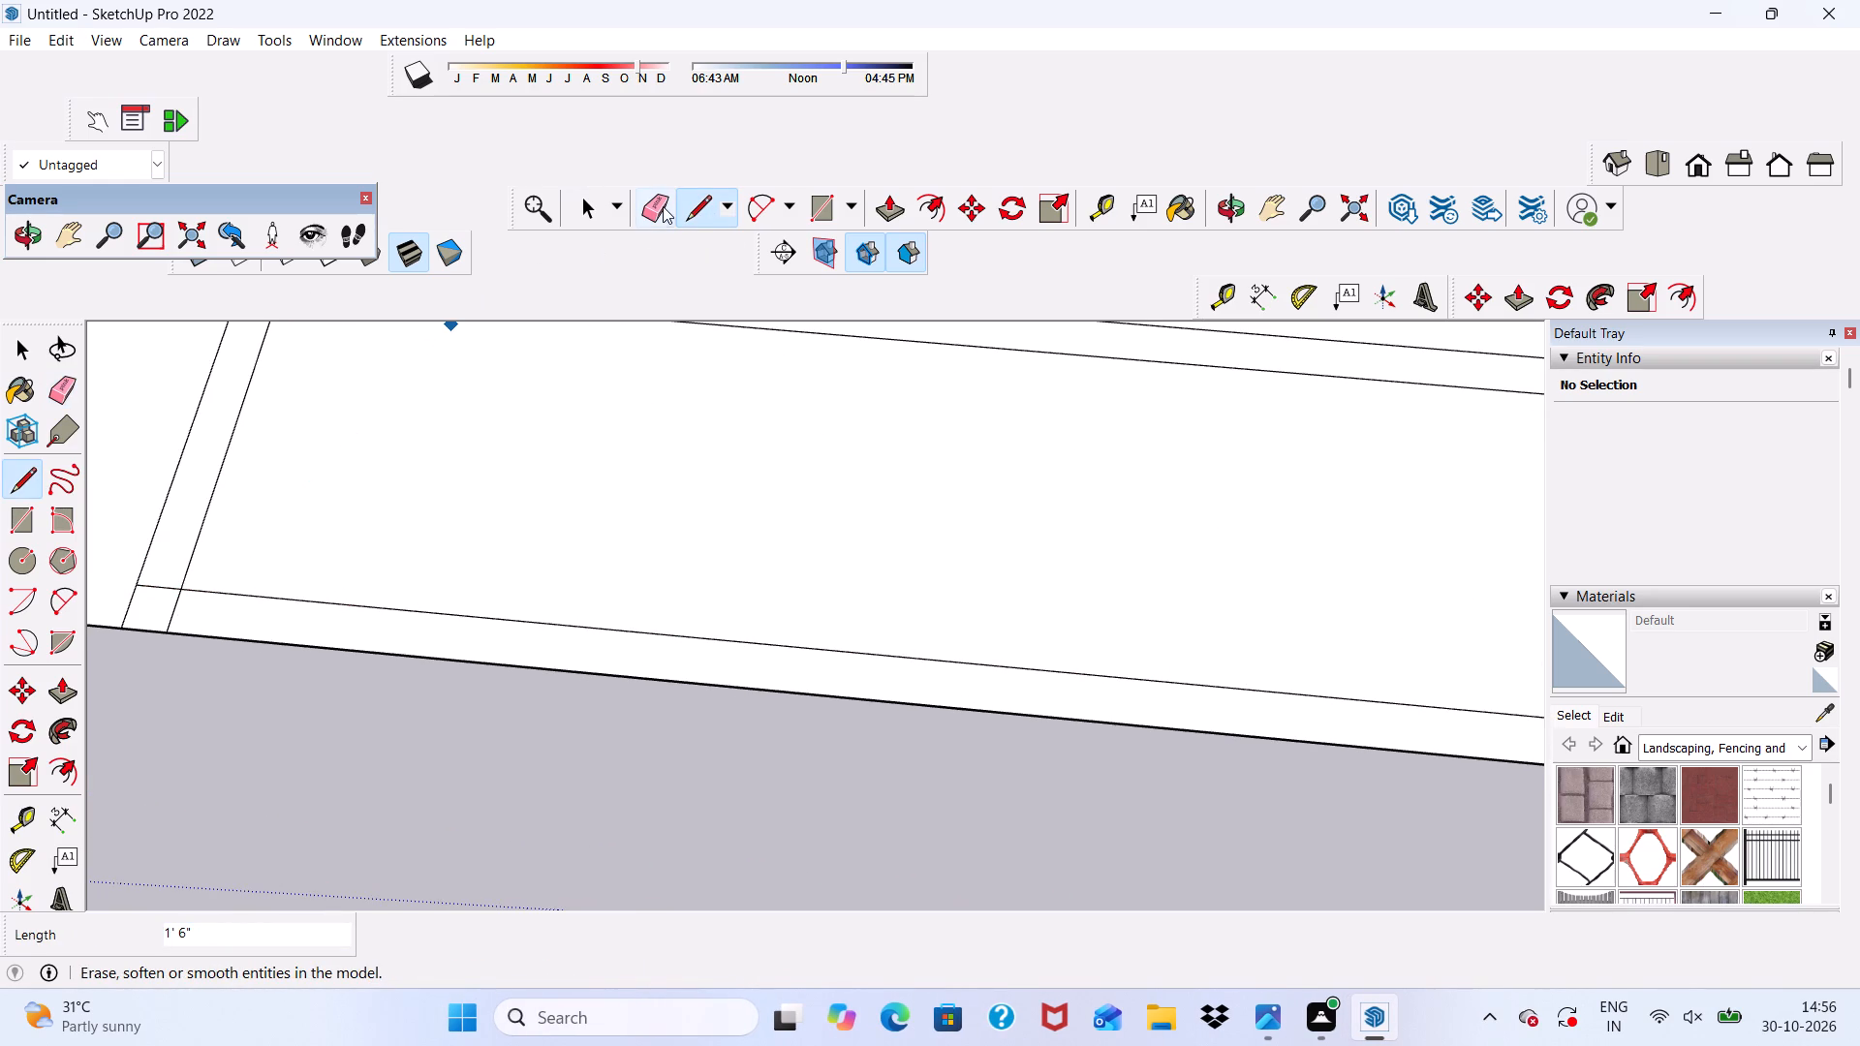
scroll(202, 609, up, 1)
drag(156, 609, 174, 619)
drag(157, 569, 163, 586)
scroll(167, 628, down, 11)
scroll(276, 493, up, 6)
click(215, 458)
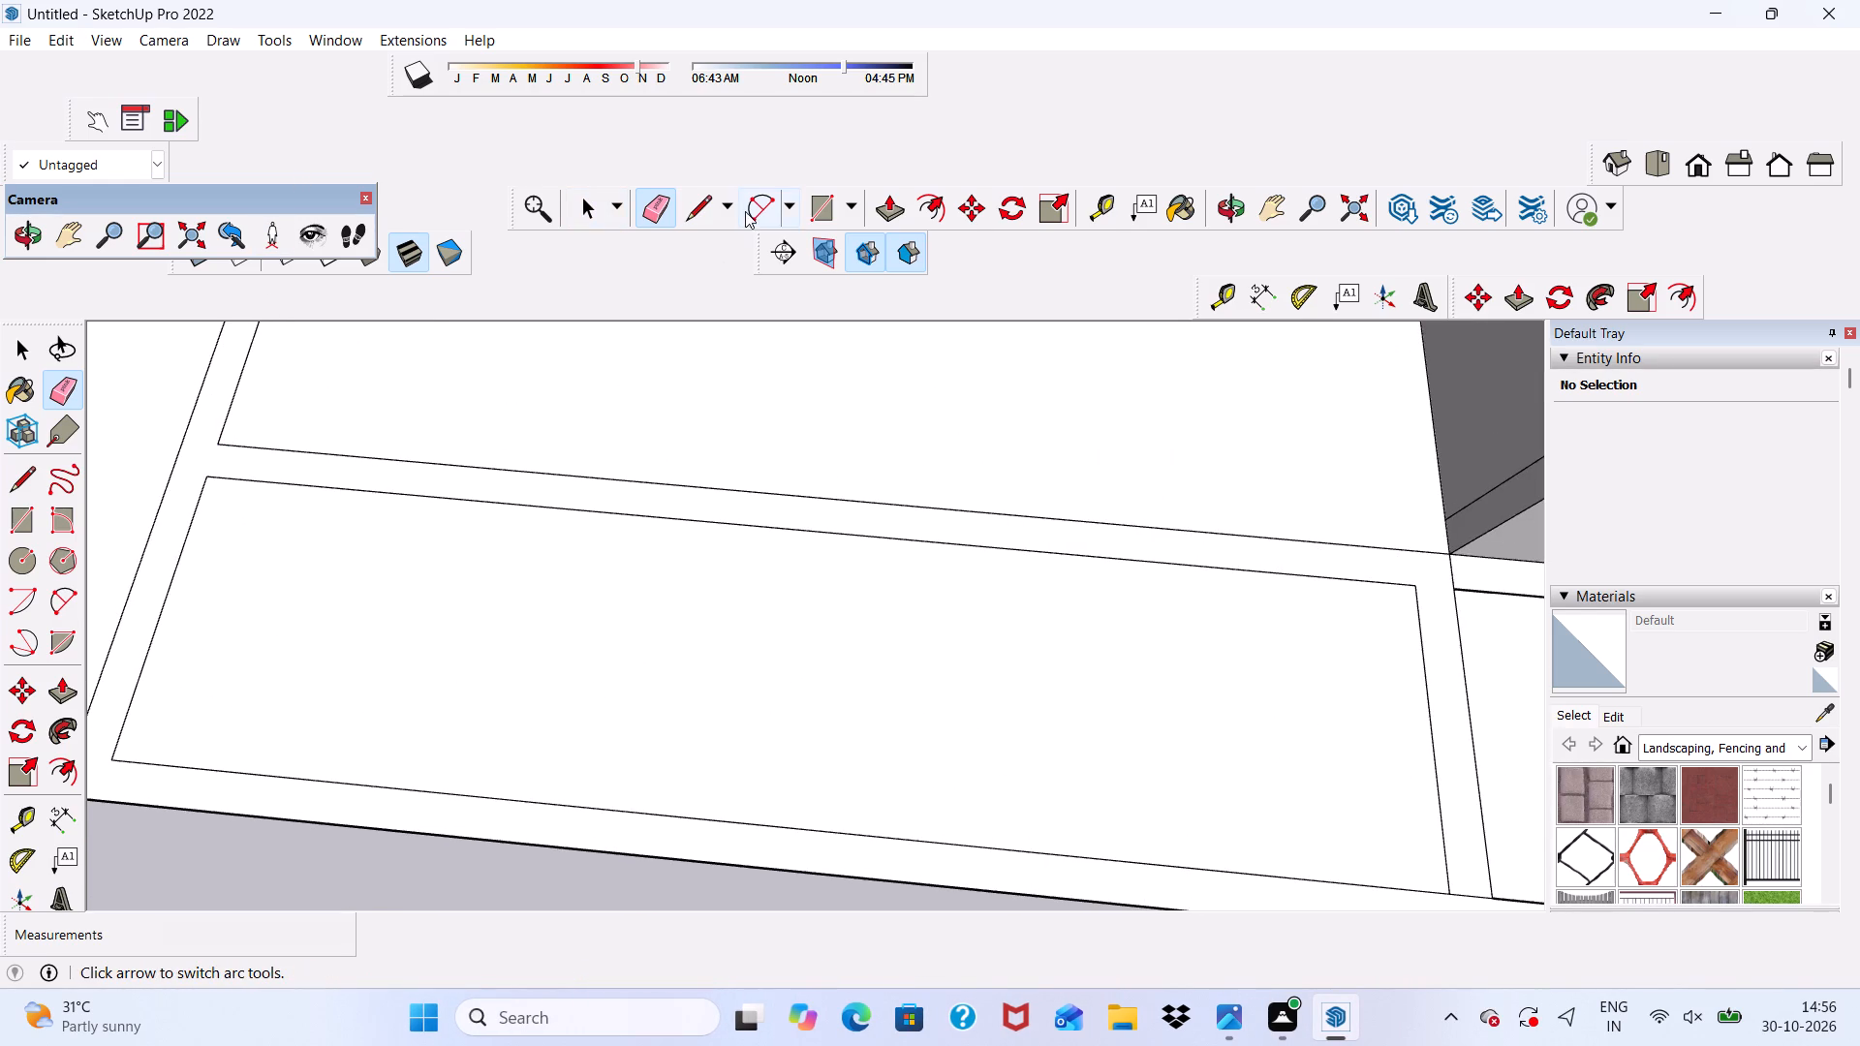
Draw a 9" line joining the ends of the two long front border lines along the side border's inner line.
click(693, 201)
scroll(631, 322, down, 6)
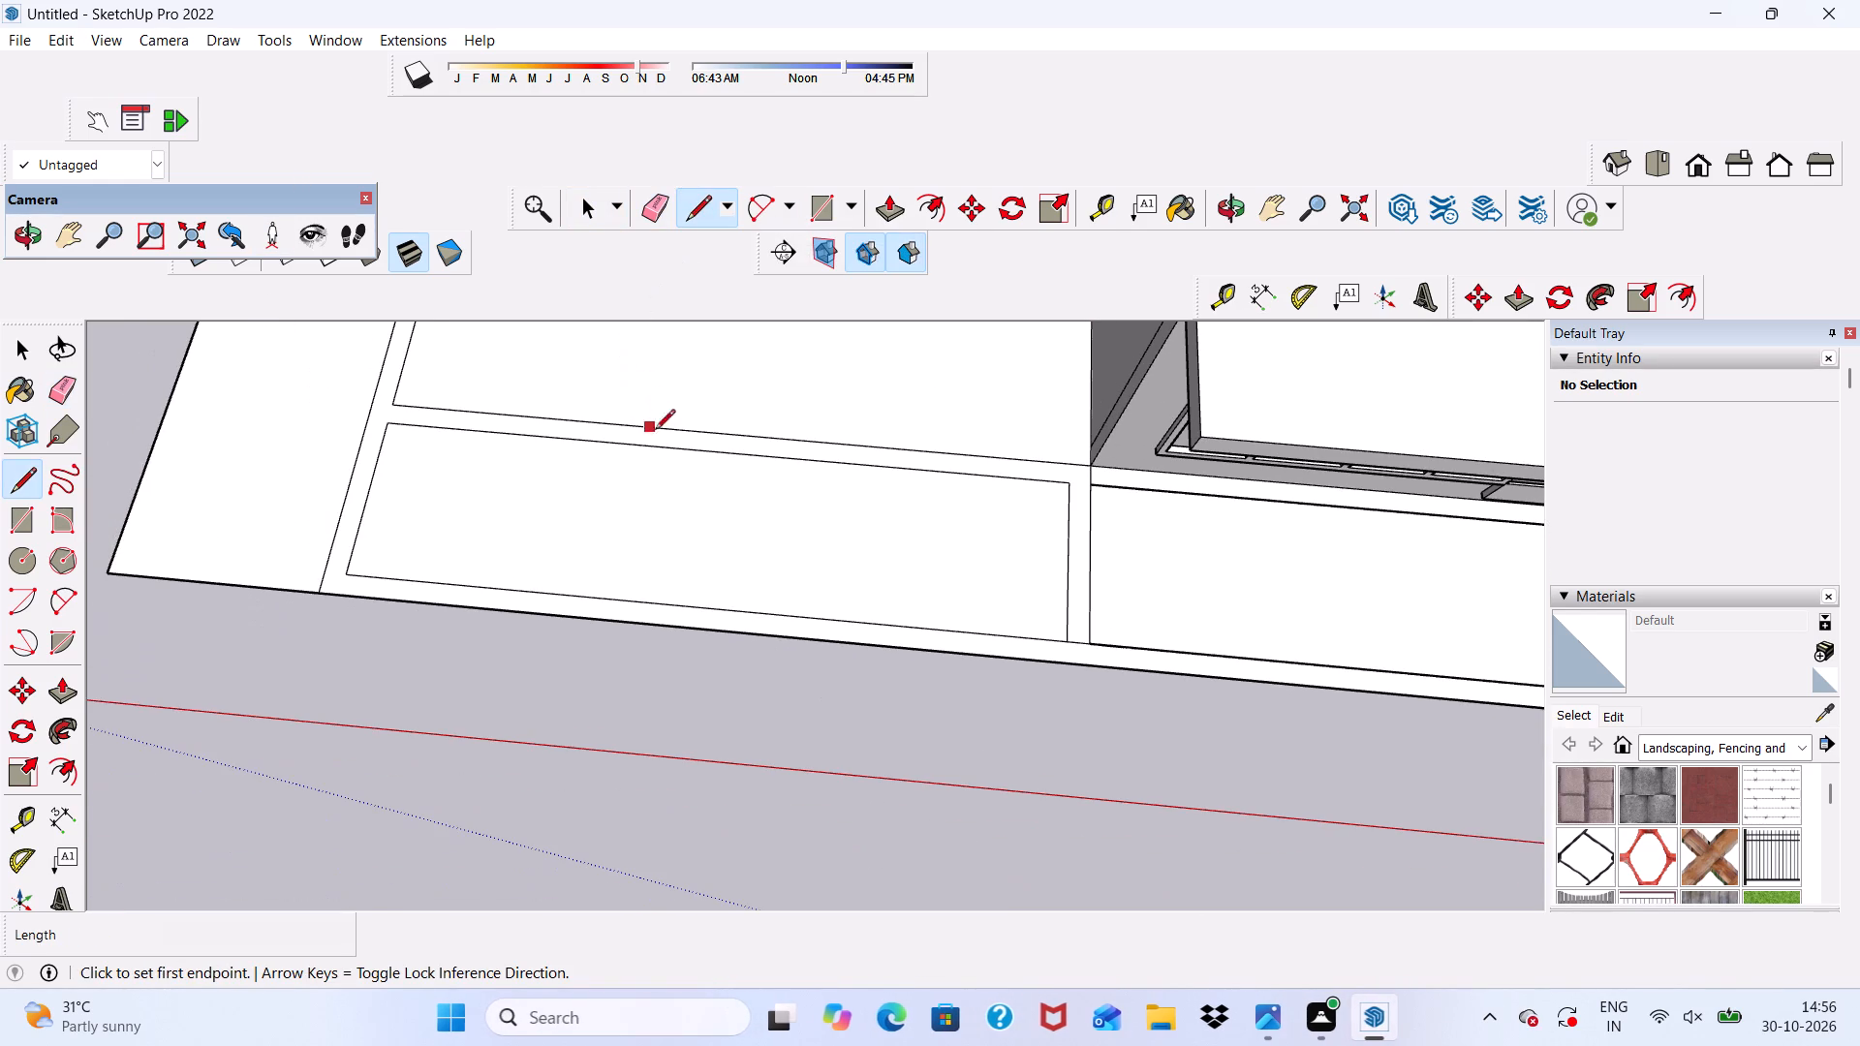
key(space)
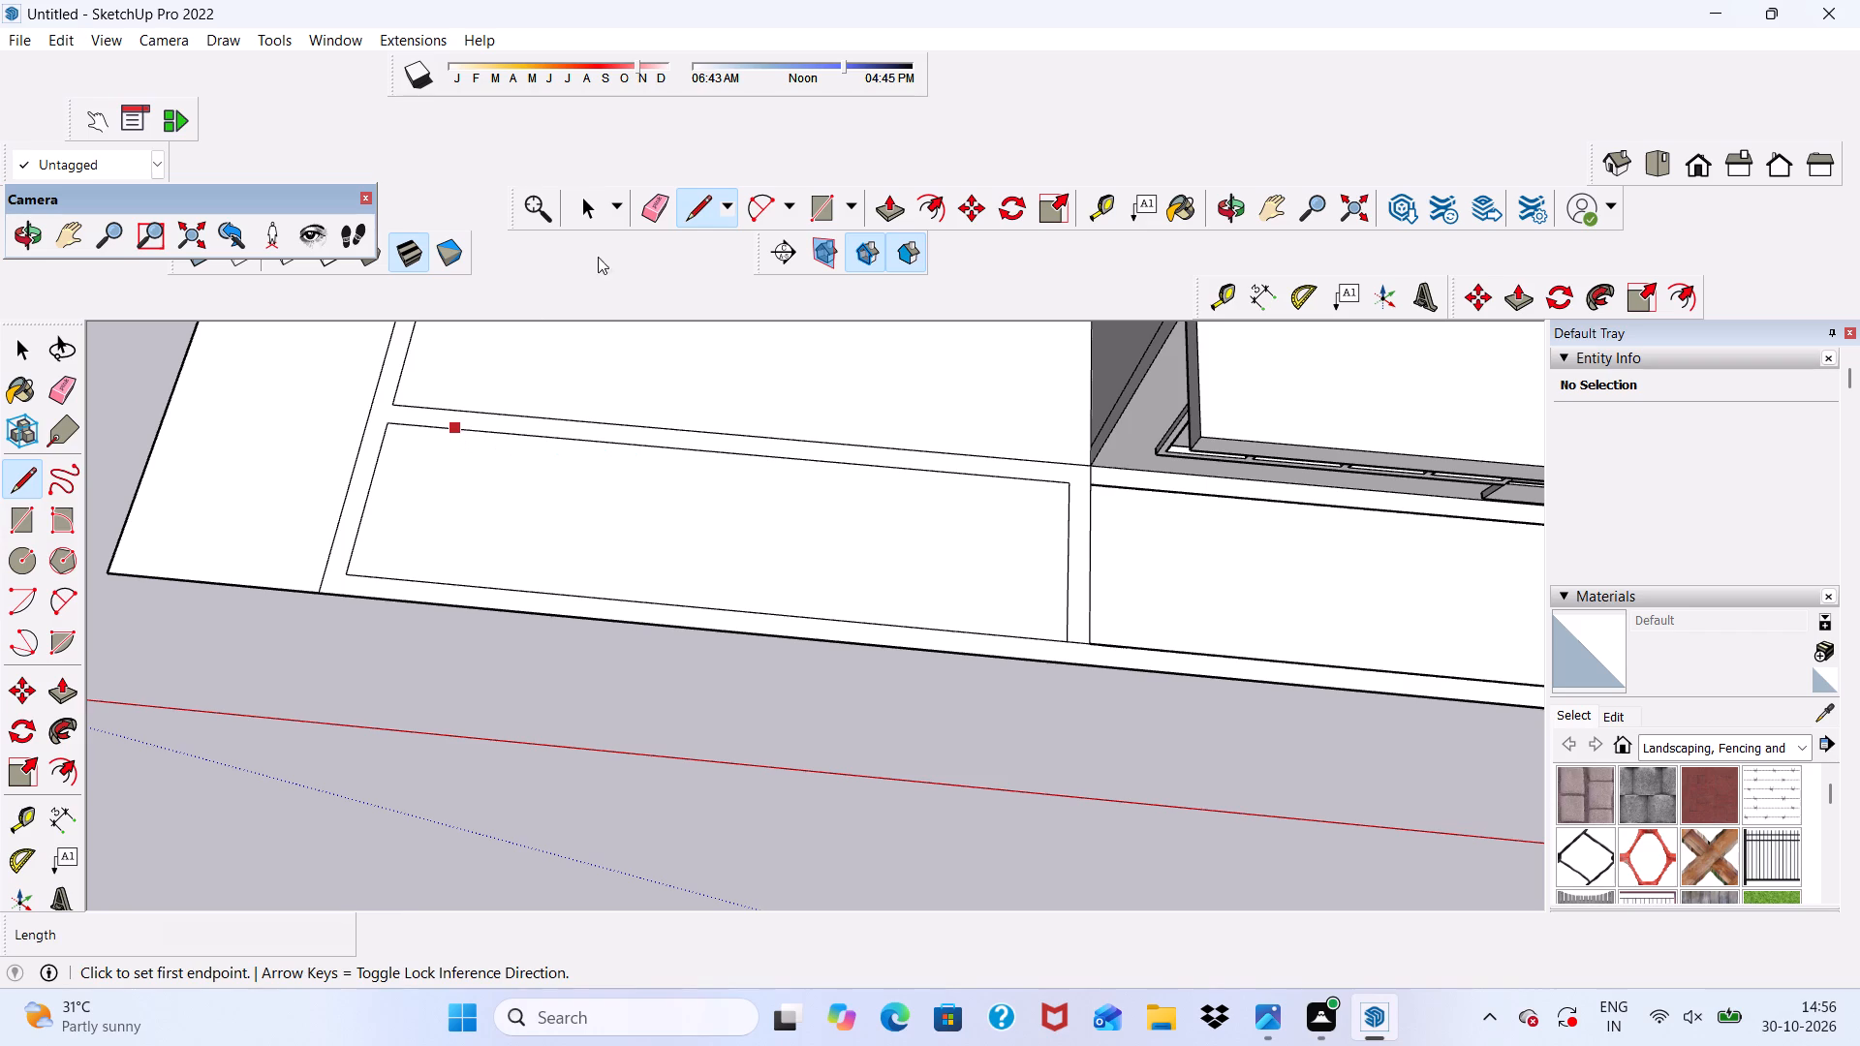
click(709, 200)
scroll(404, 420, up, 3)
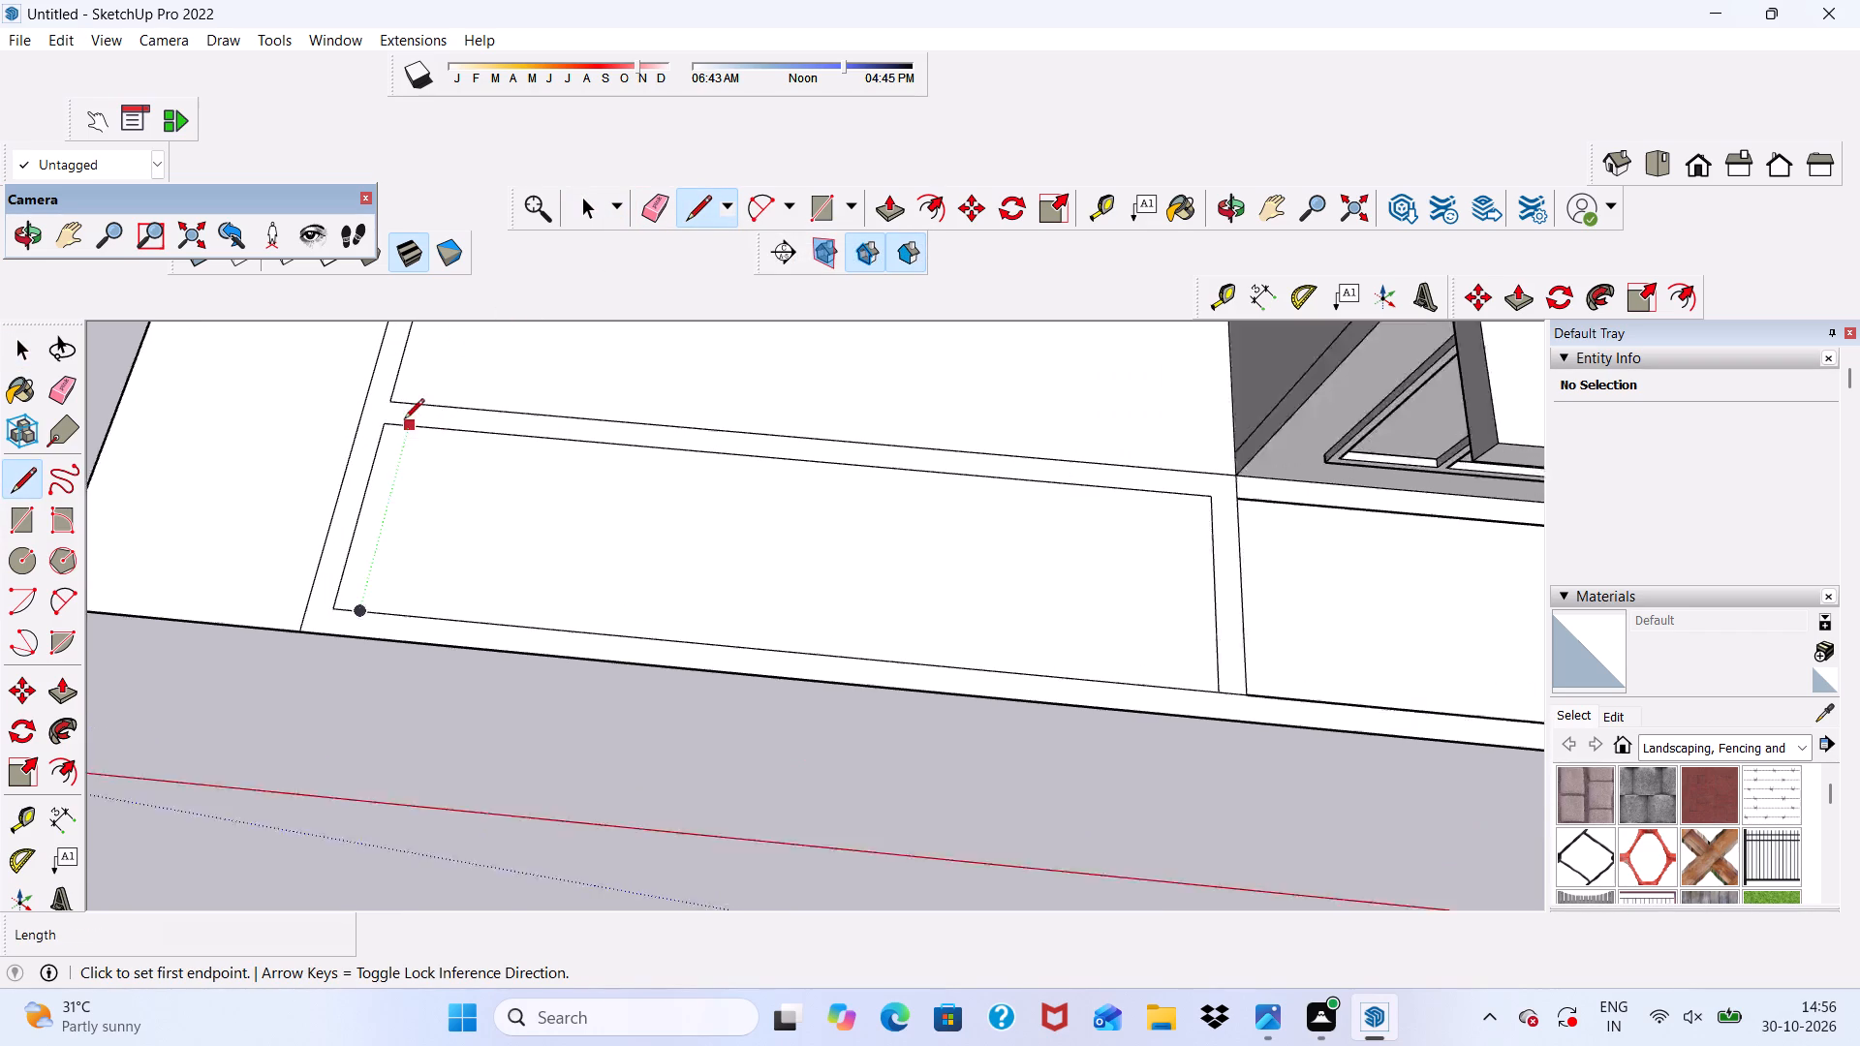
scroll(404, 420, up, 1)
click(375, 424)
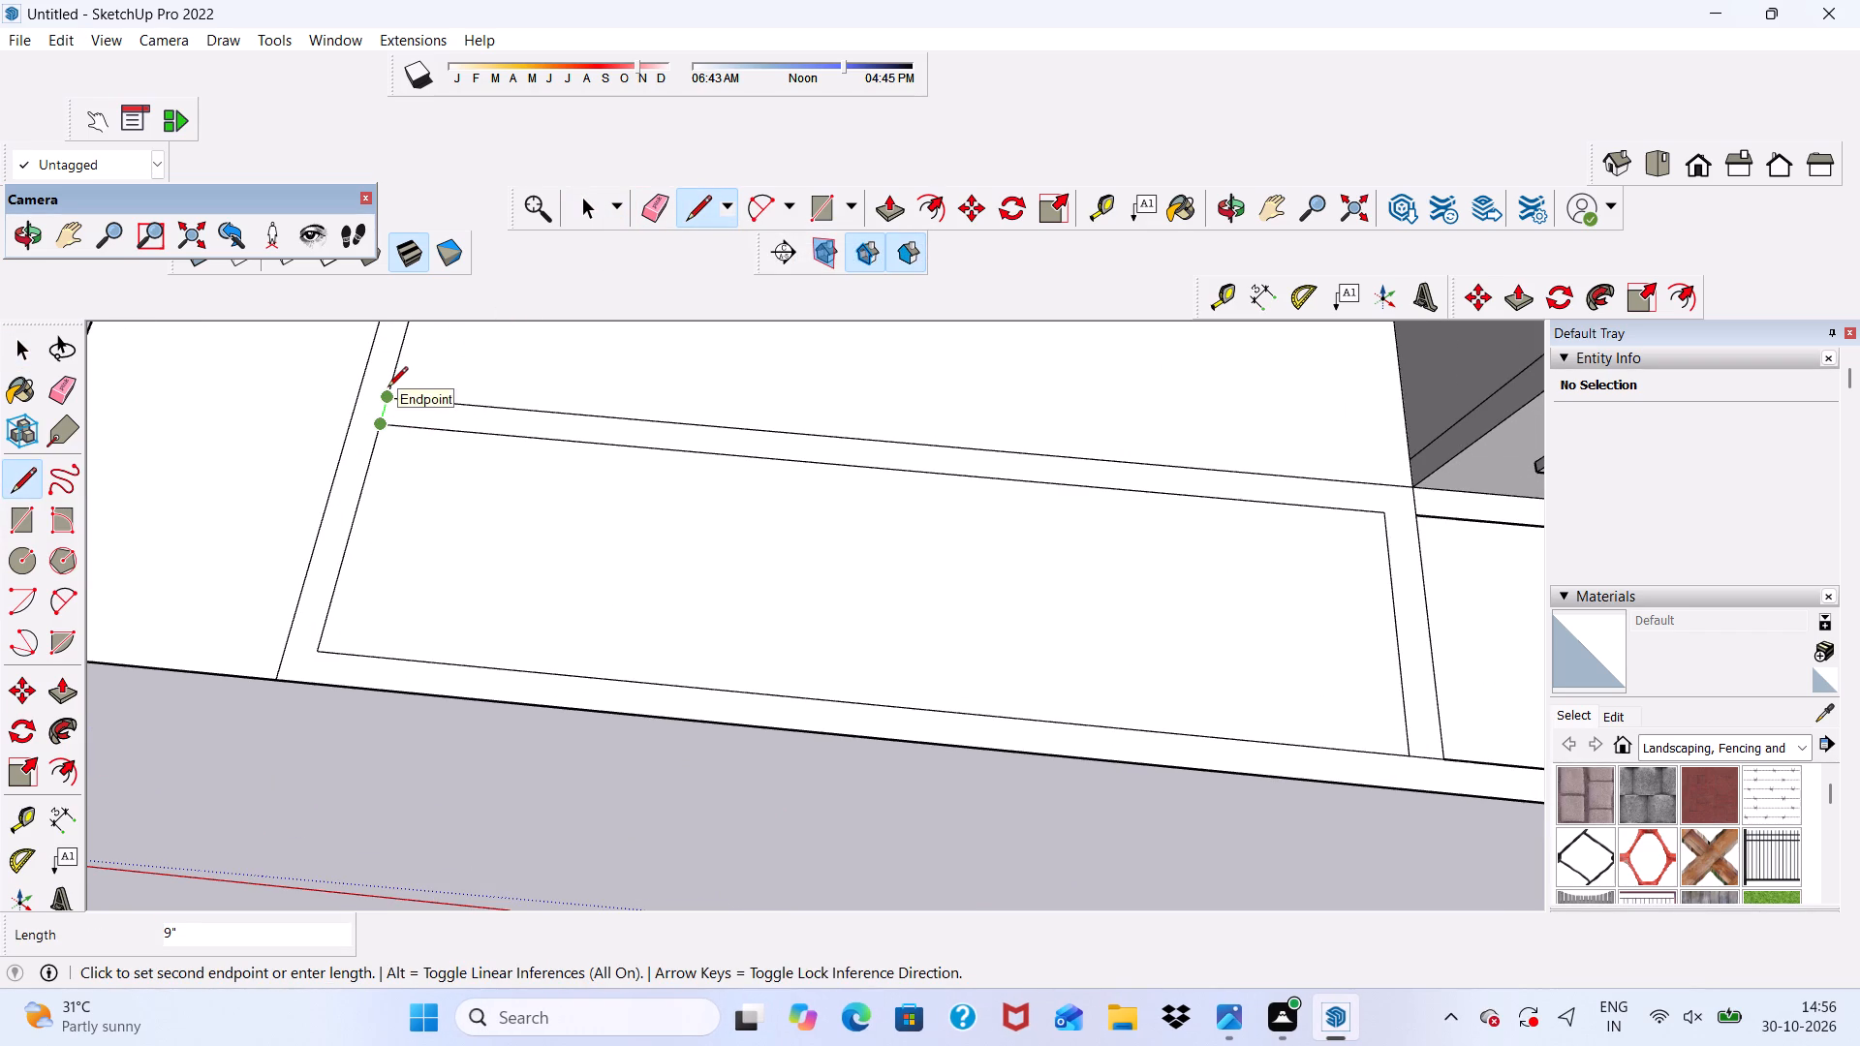
click(387, 388)
key(space)
Erase both long parallel front border lines across the slab, opening the front area to the porch.
click(656, 200)
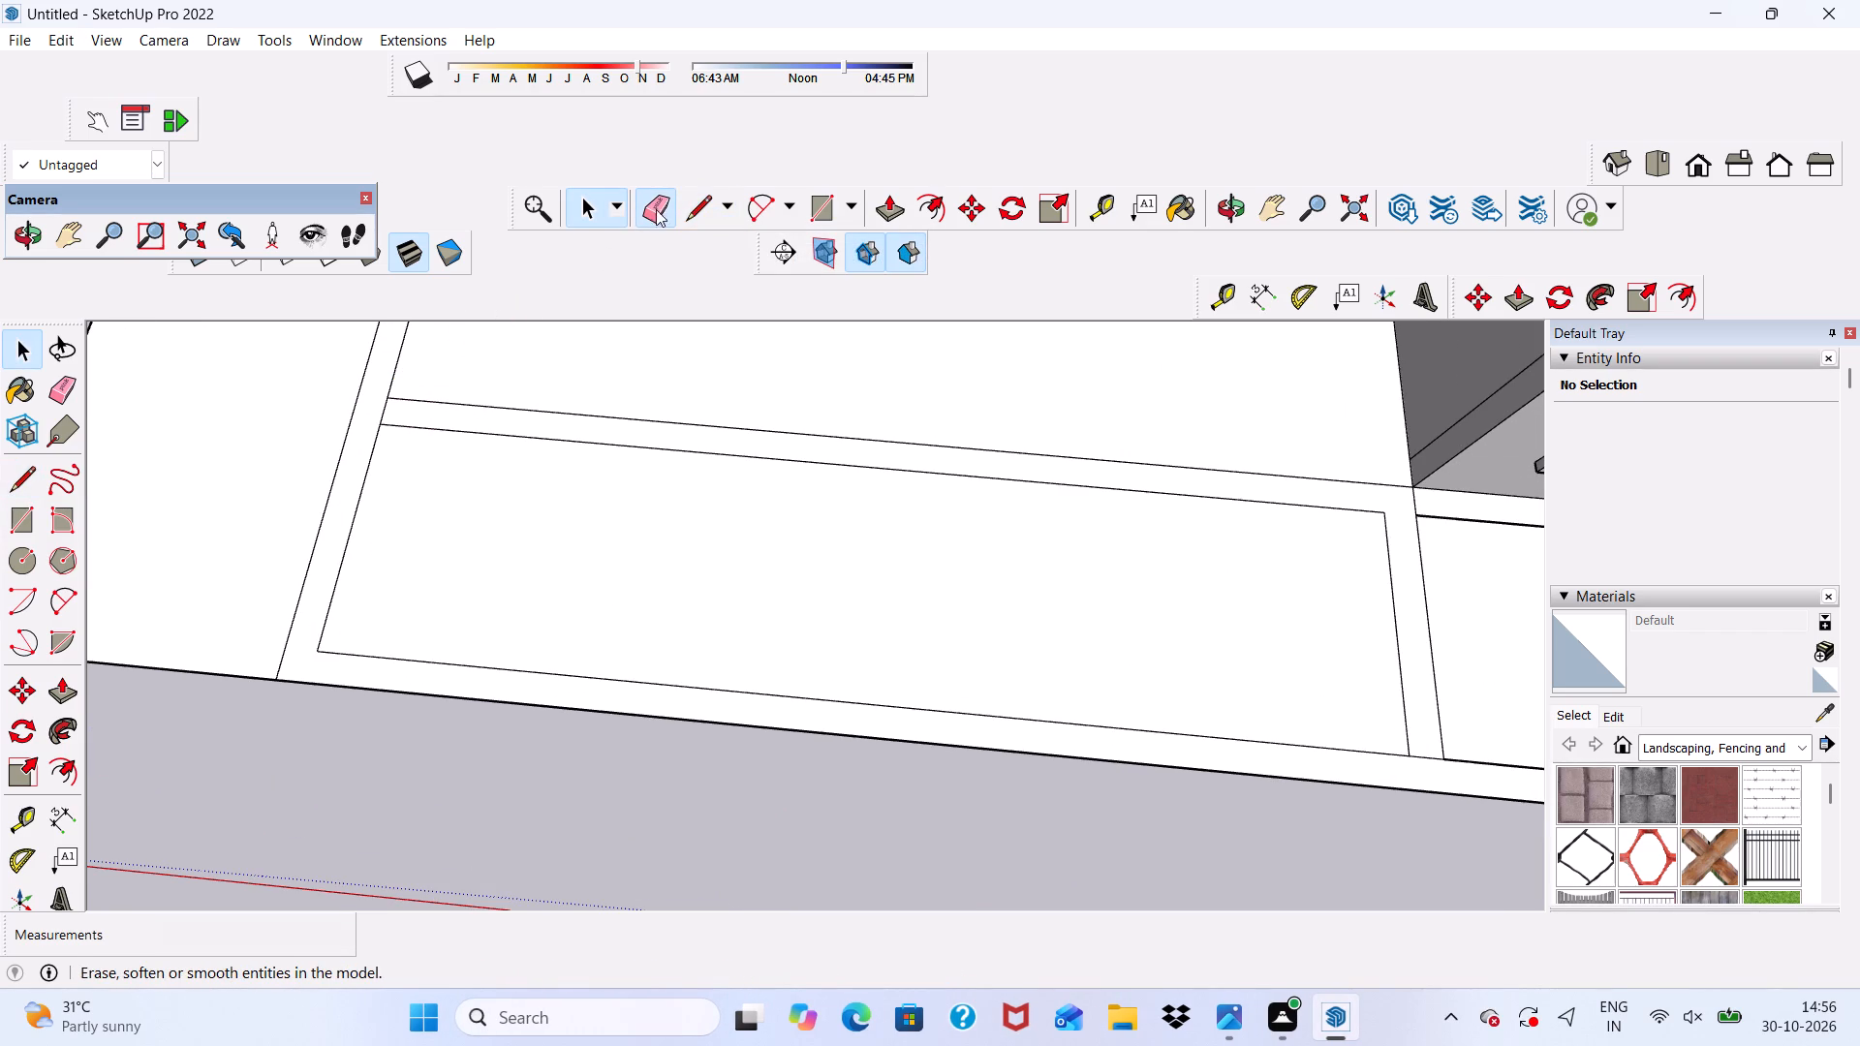
drag(664, 393, 662, 462)
scroll(650, 447, down, 11)
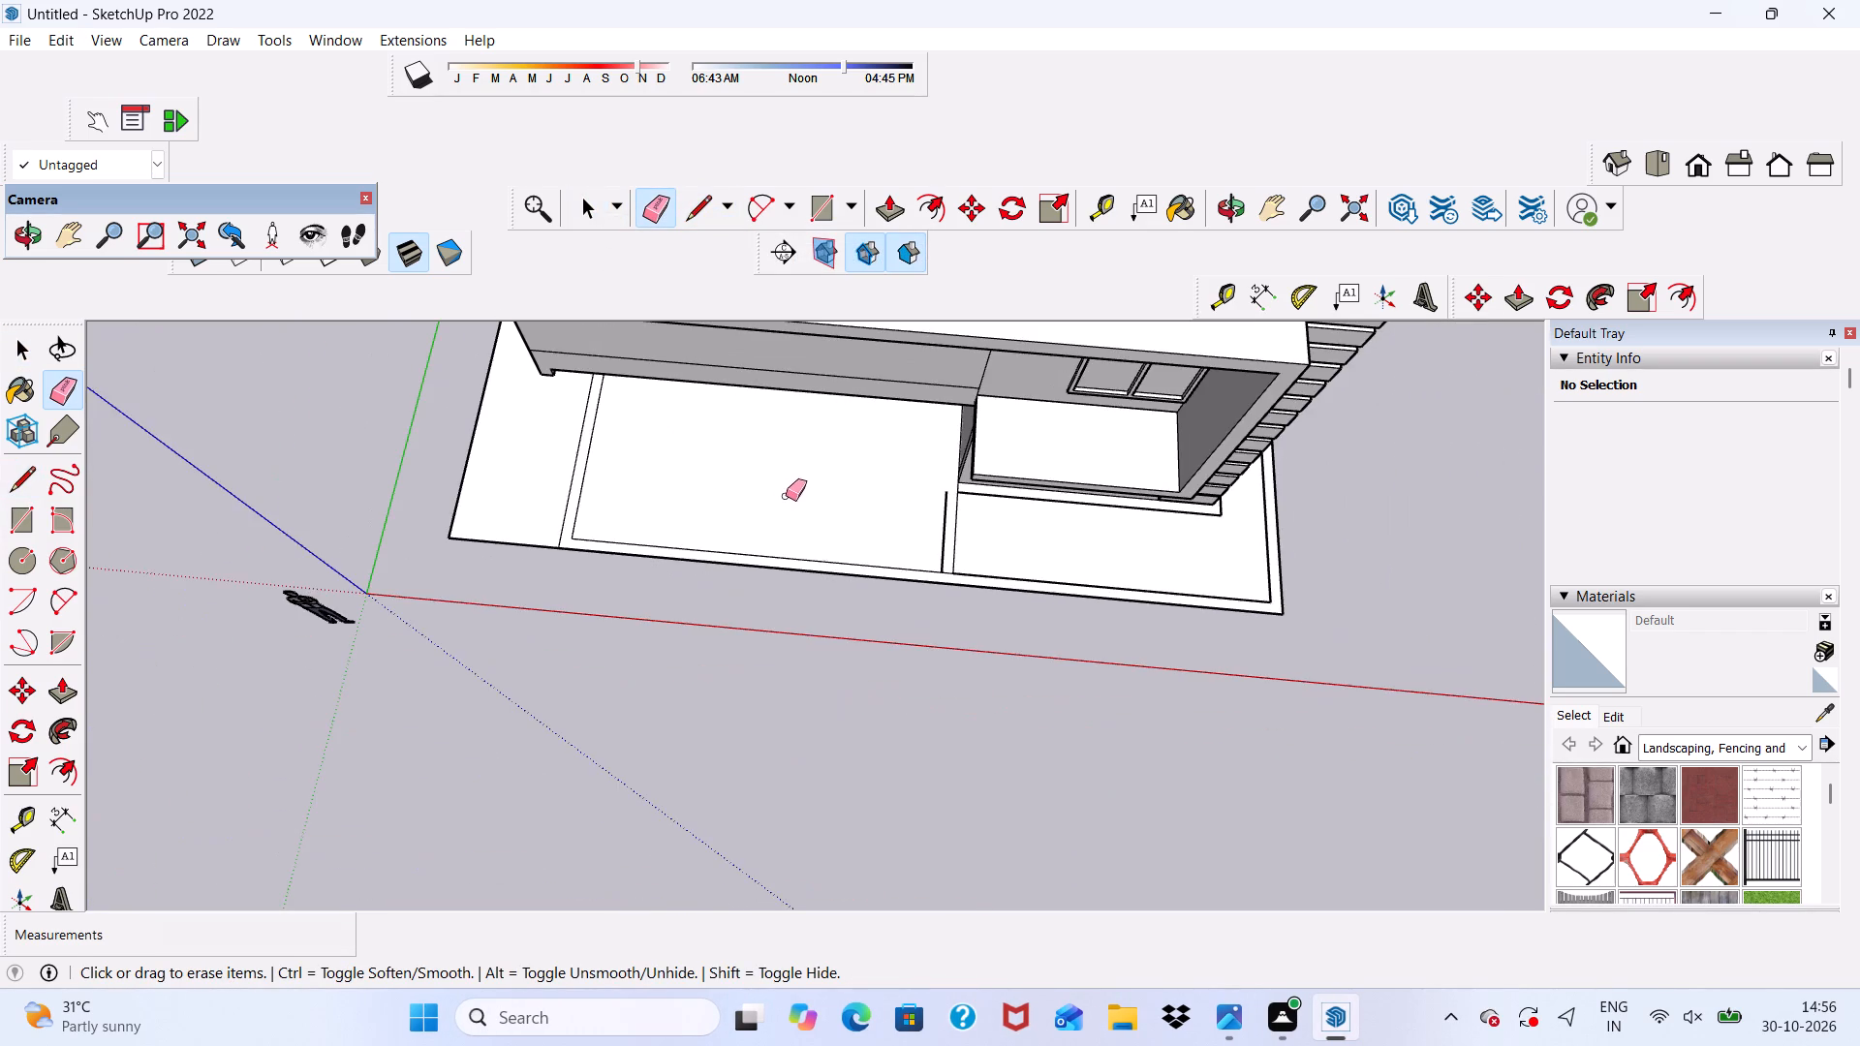
scroll(865, 501, up, 6)
key(space)
Extend the strip line beside the porch about 1' 2 13/16" toward the house and close its end across to the house wall.
scroll(915, 480, down, 2)
scroll(1013, 470, up, 6)
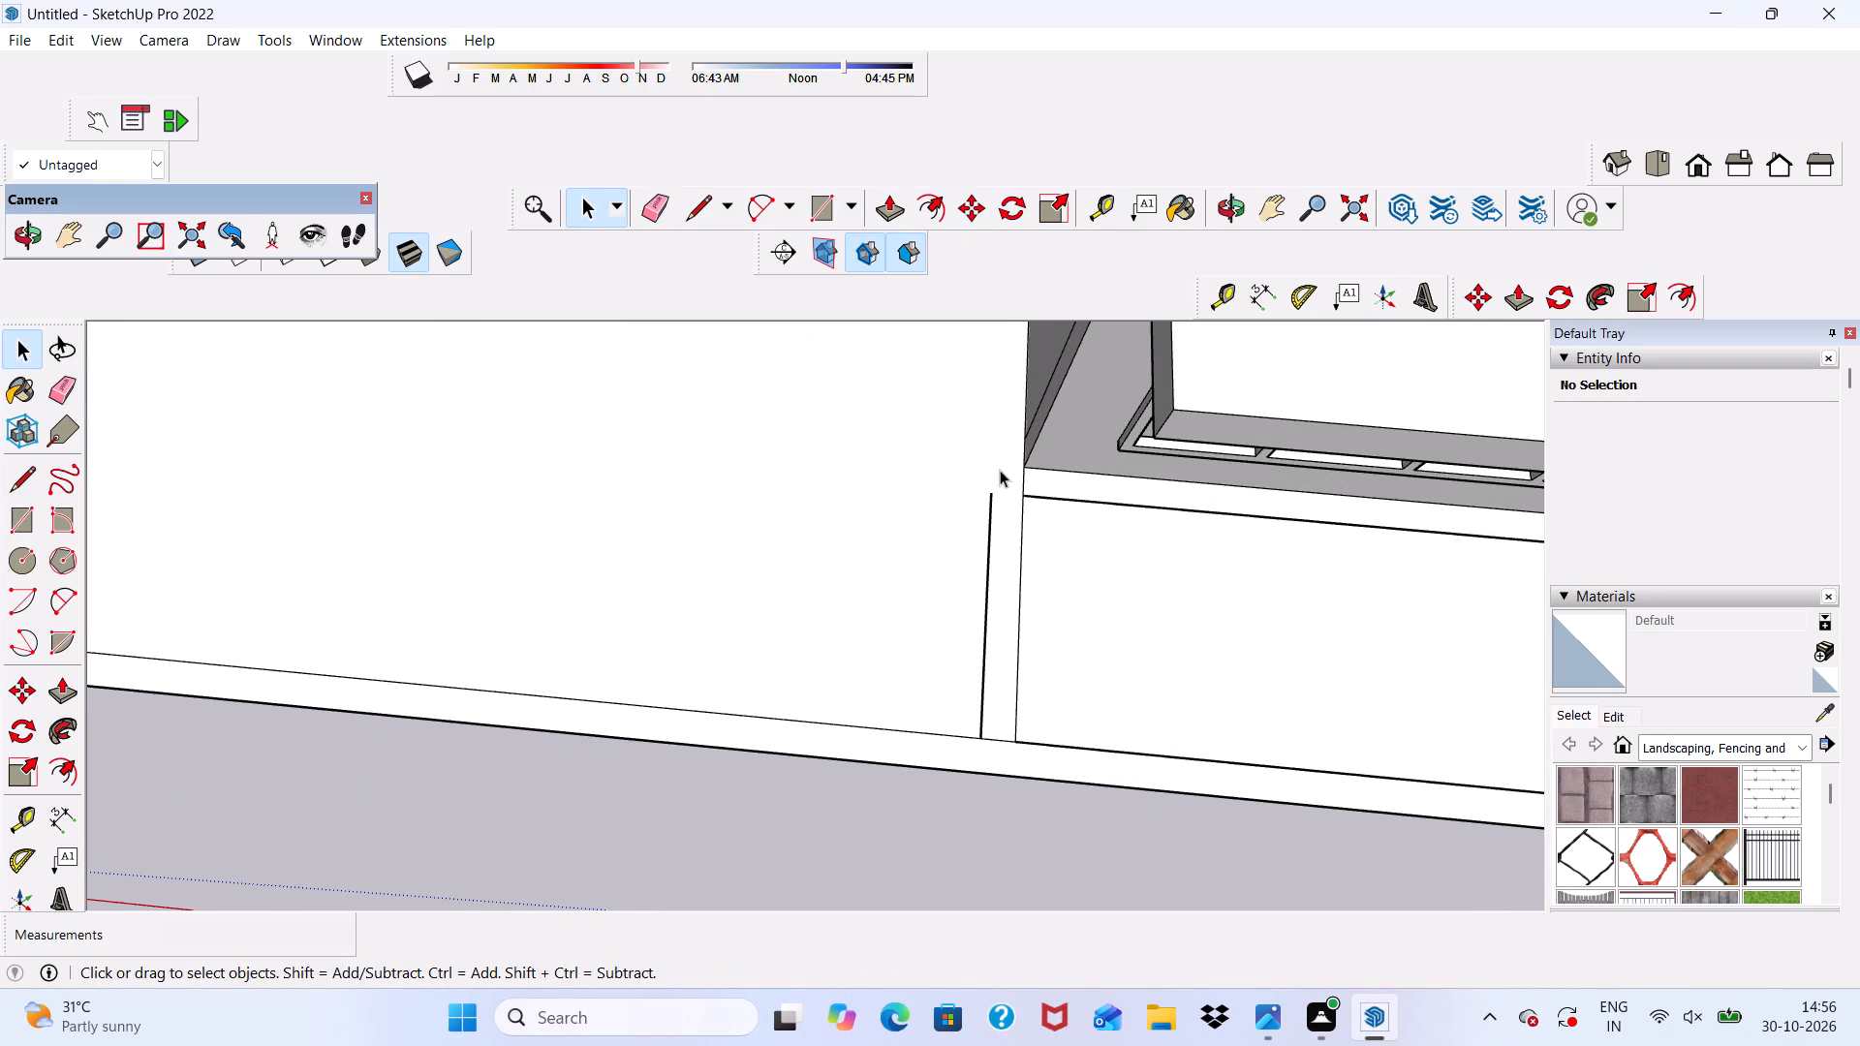
click(696, 201)
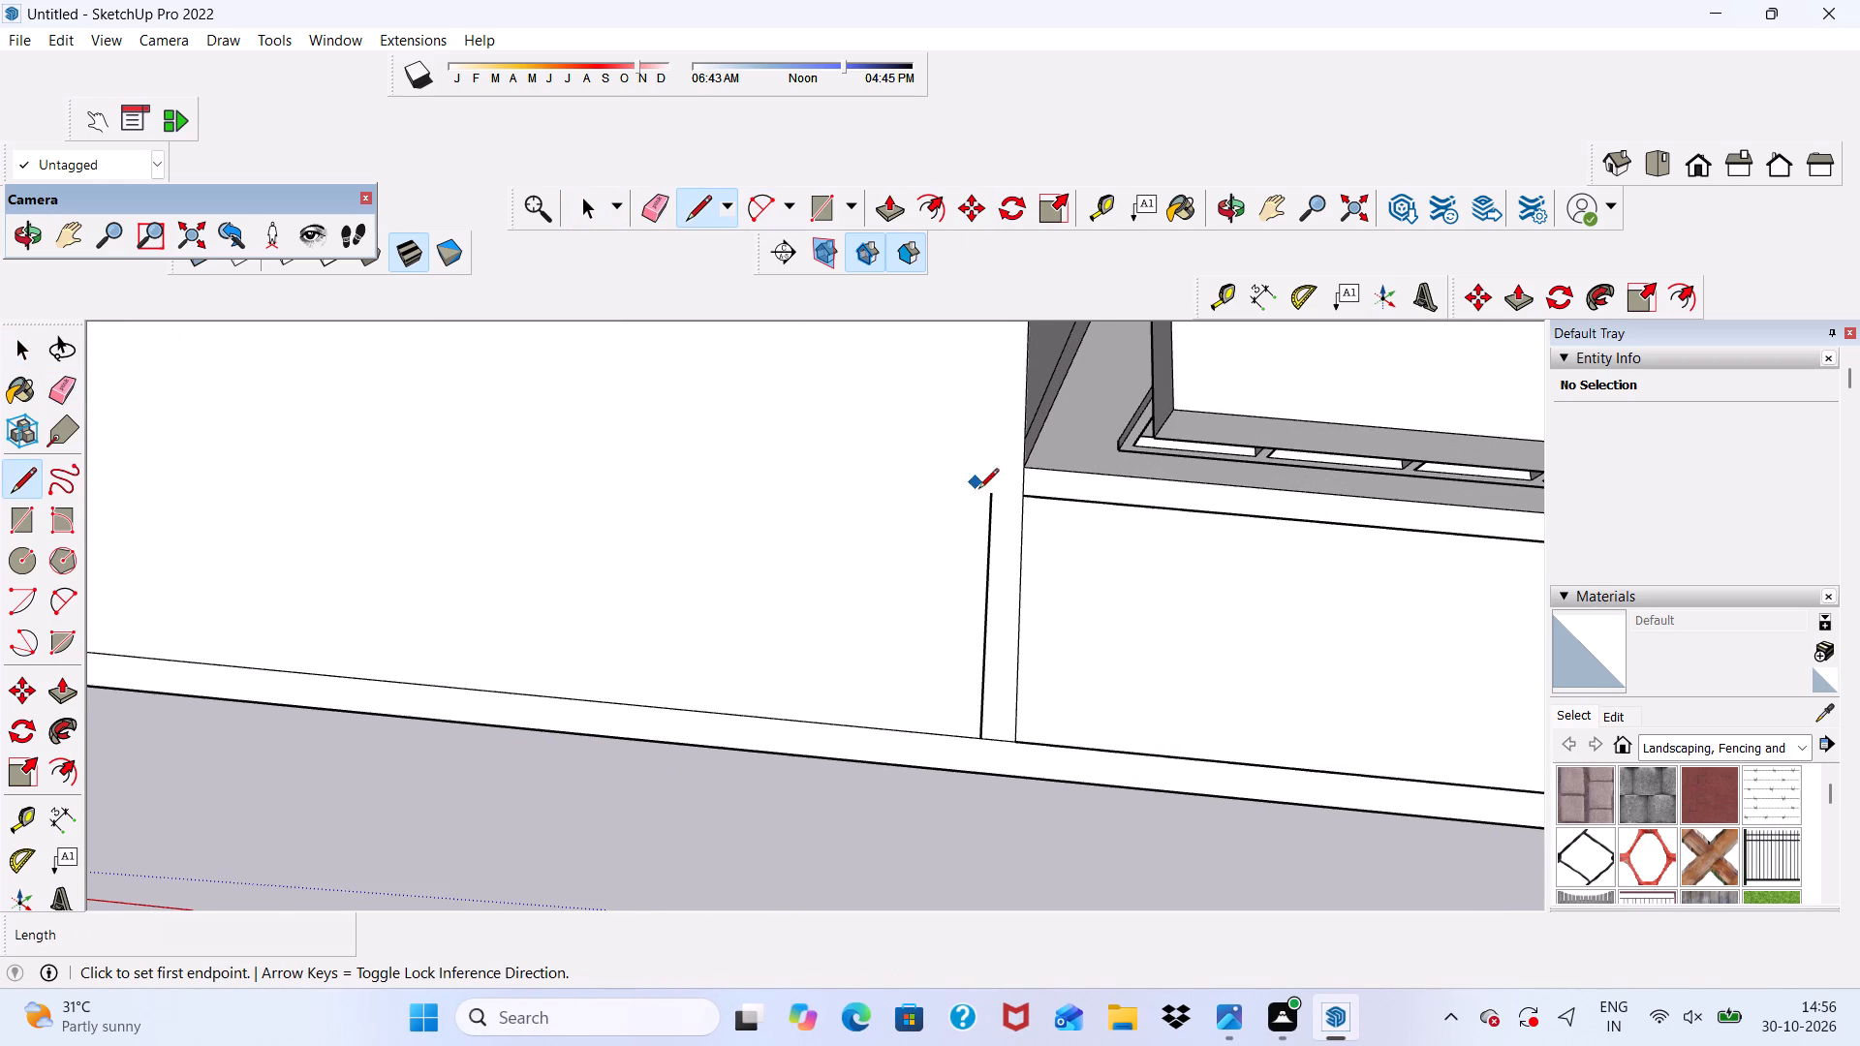
scroll(987, 522, up, 5)
click(987, 475)
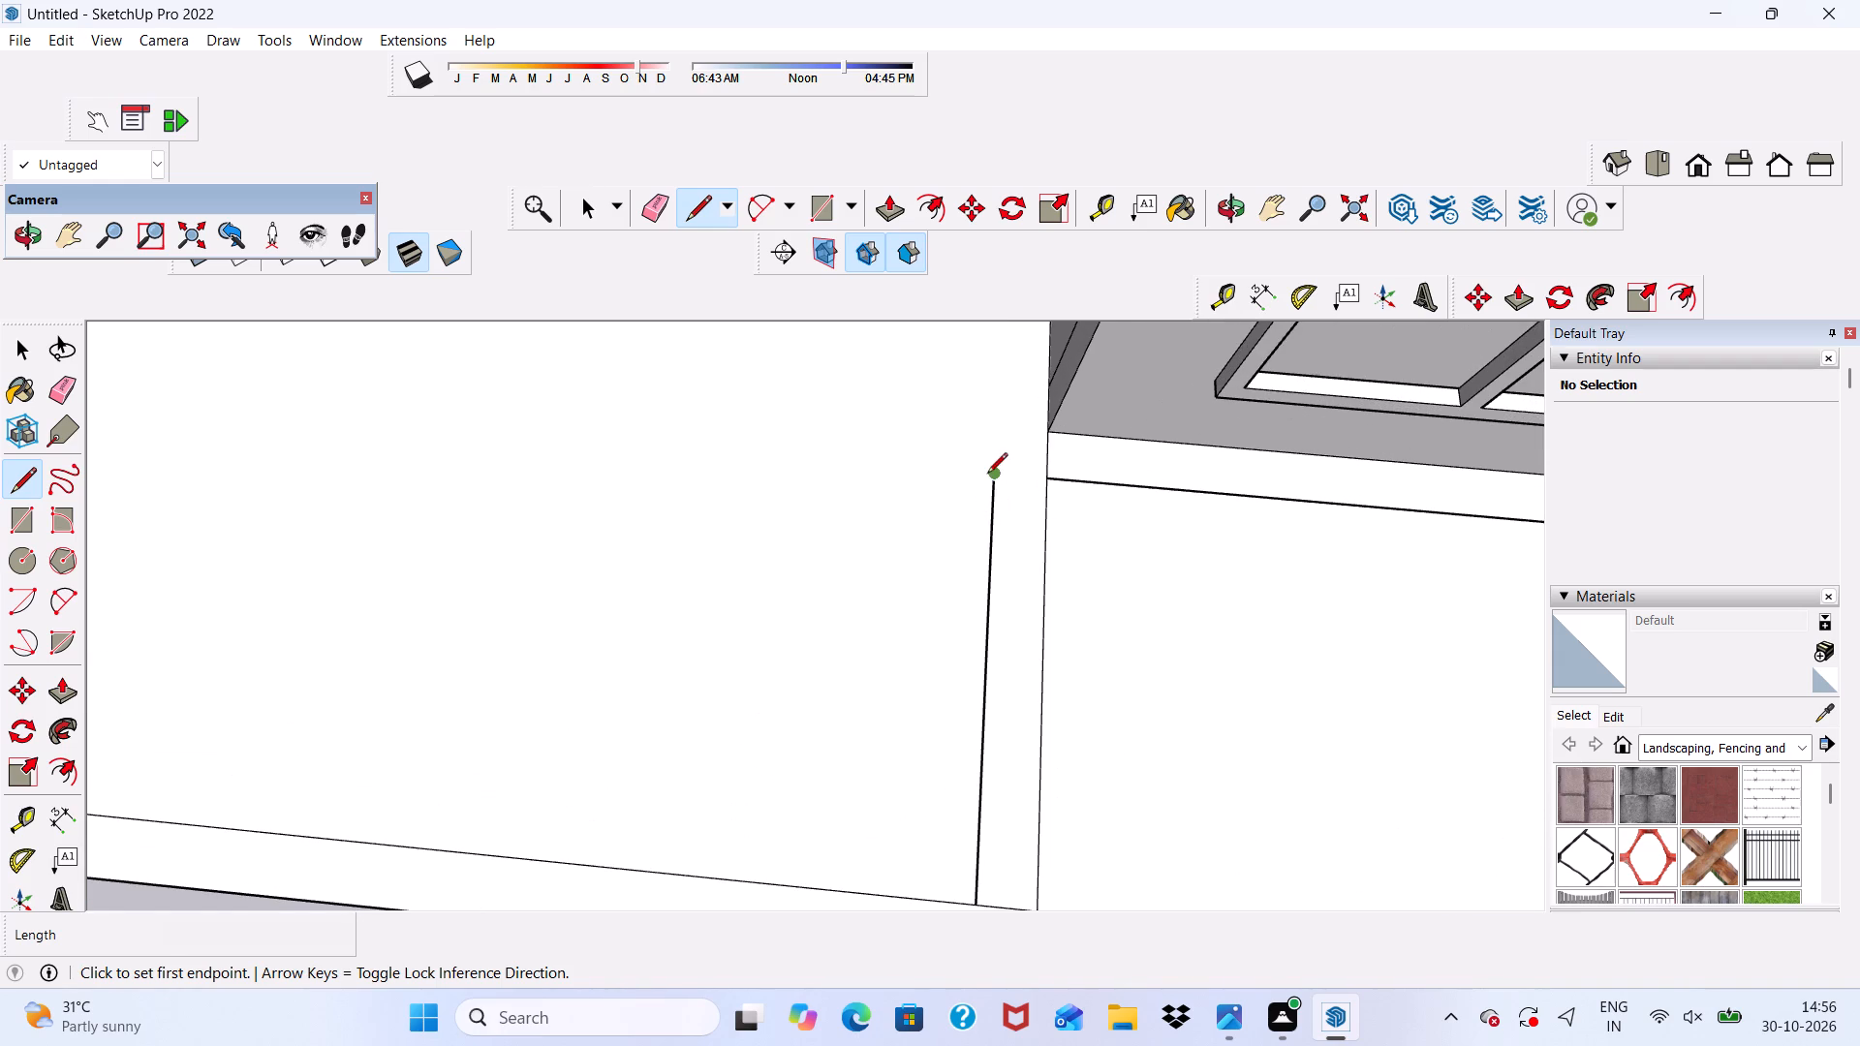
click(988, 398)
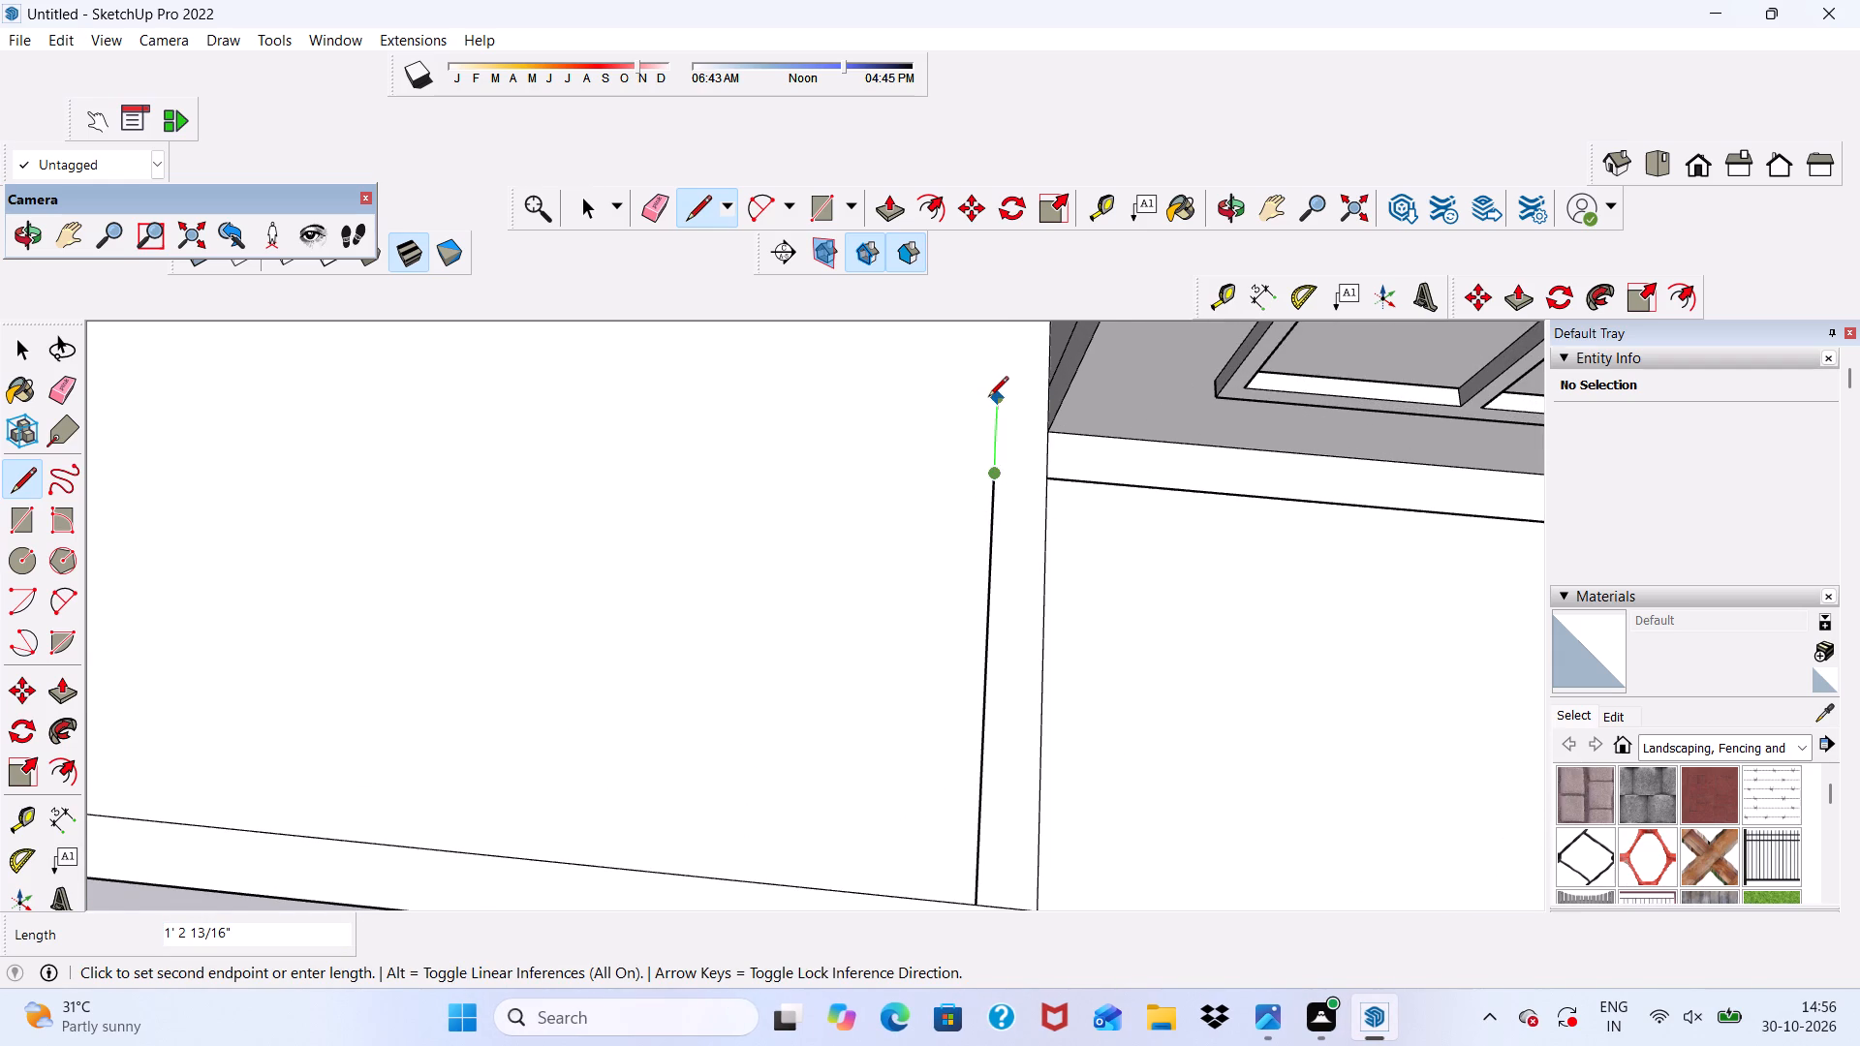
scroll(1099, 456, up, 5)
scroll(1019, 375, up, 3)
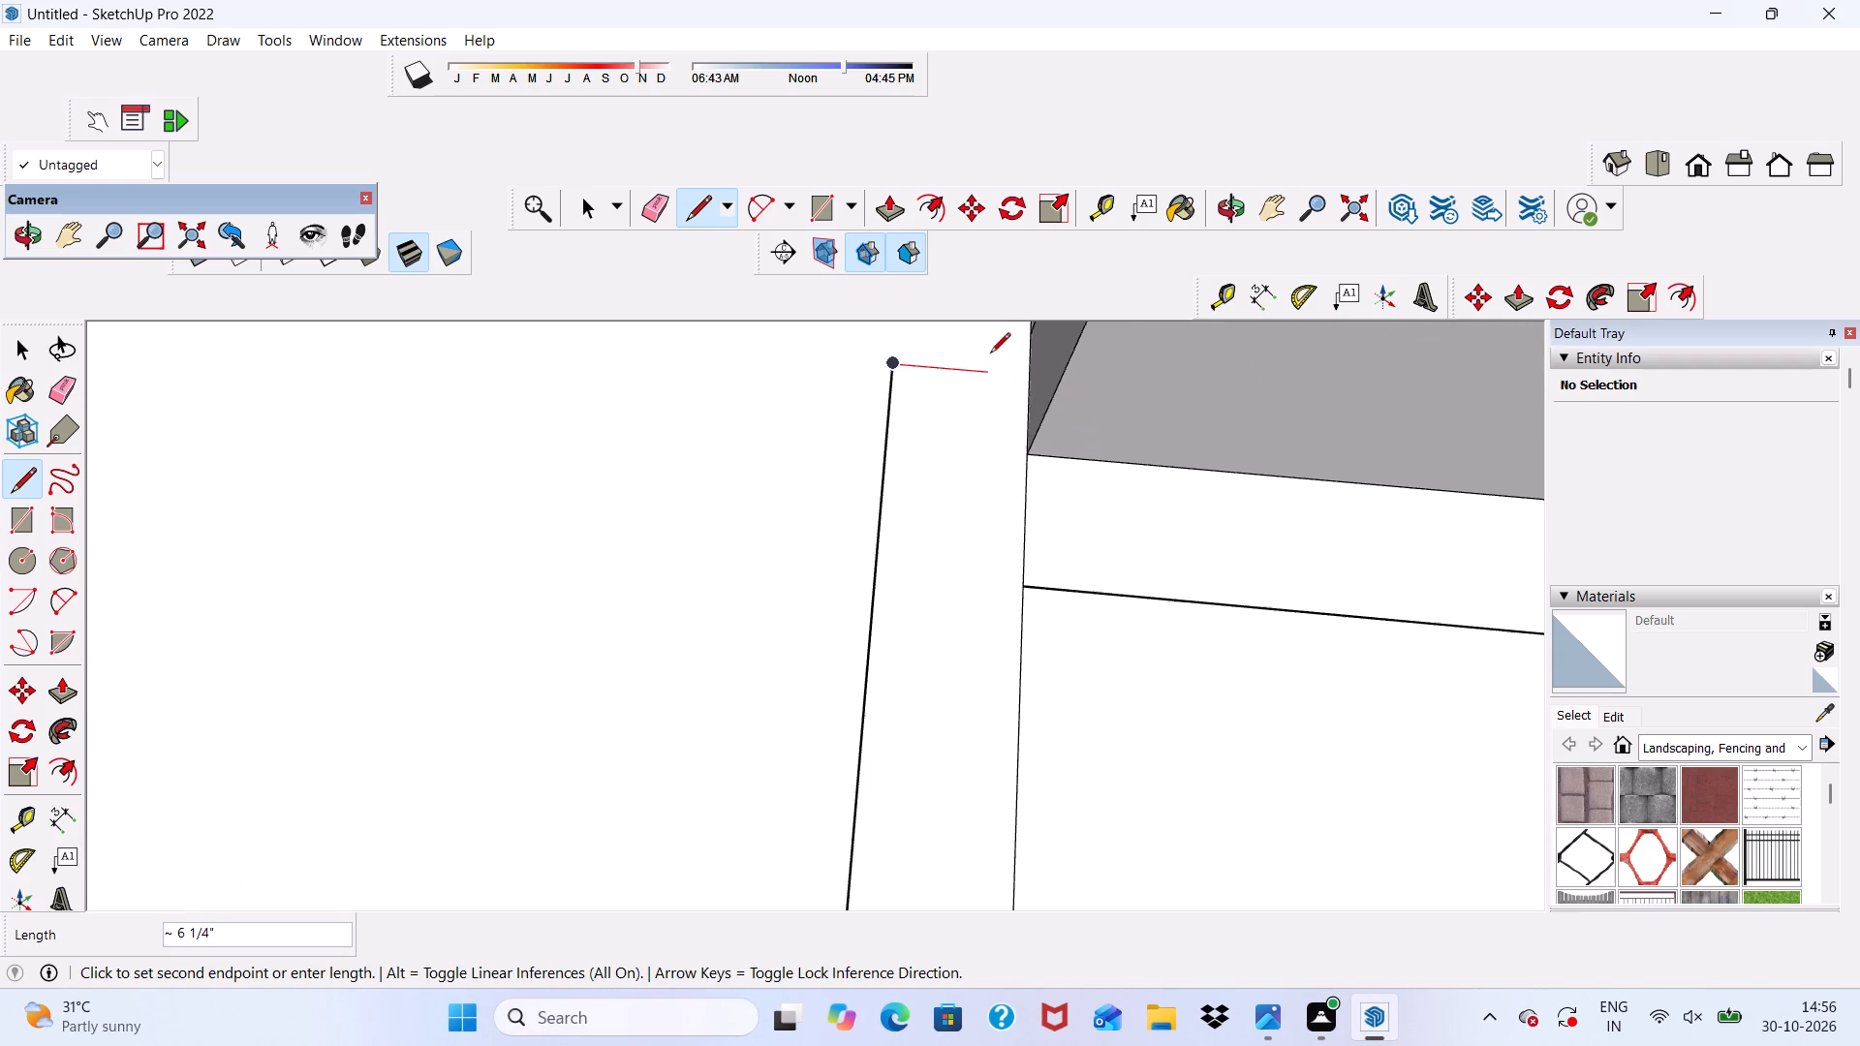
scroll(990, 354, up, 5)
click(1038, 393)
scroll(1036, 386, down, 6)
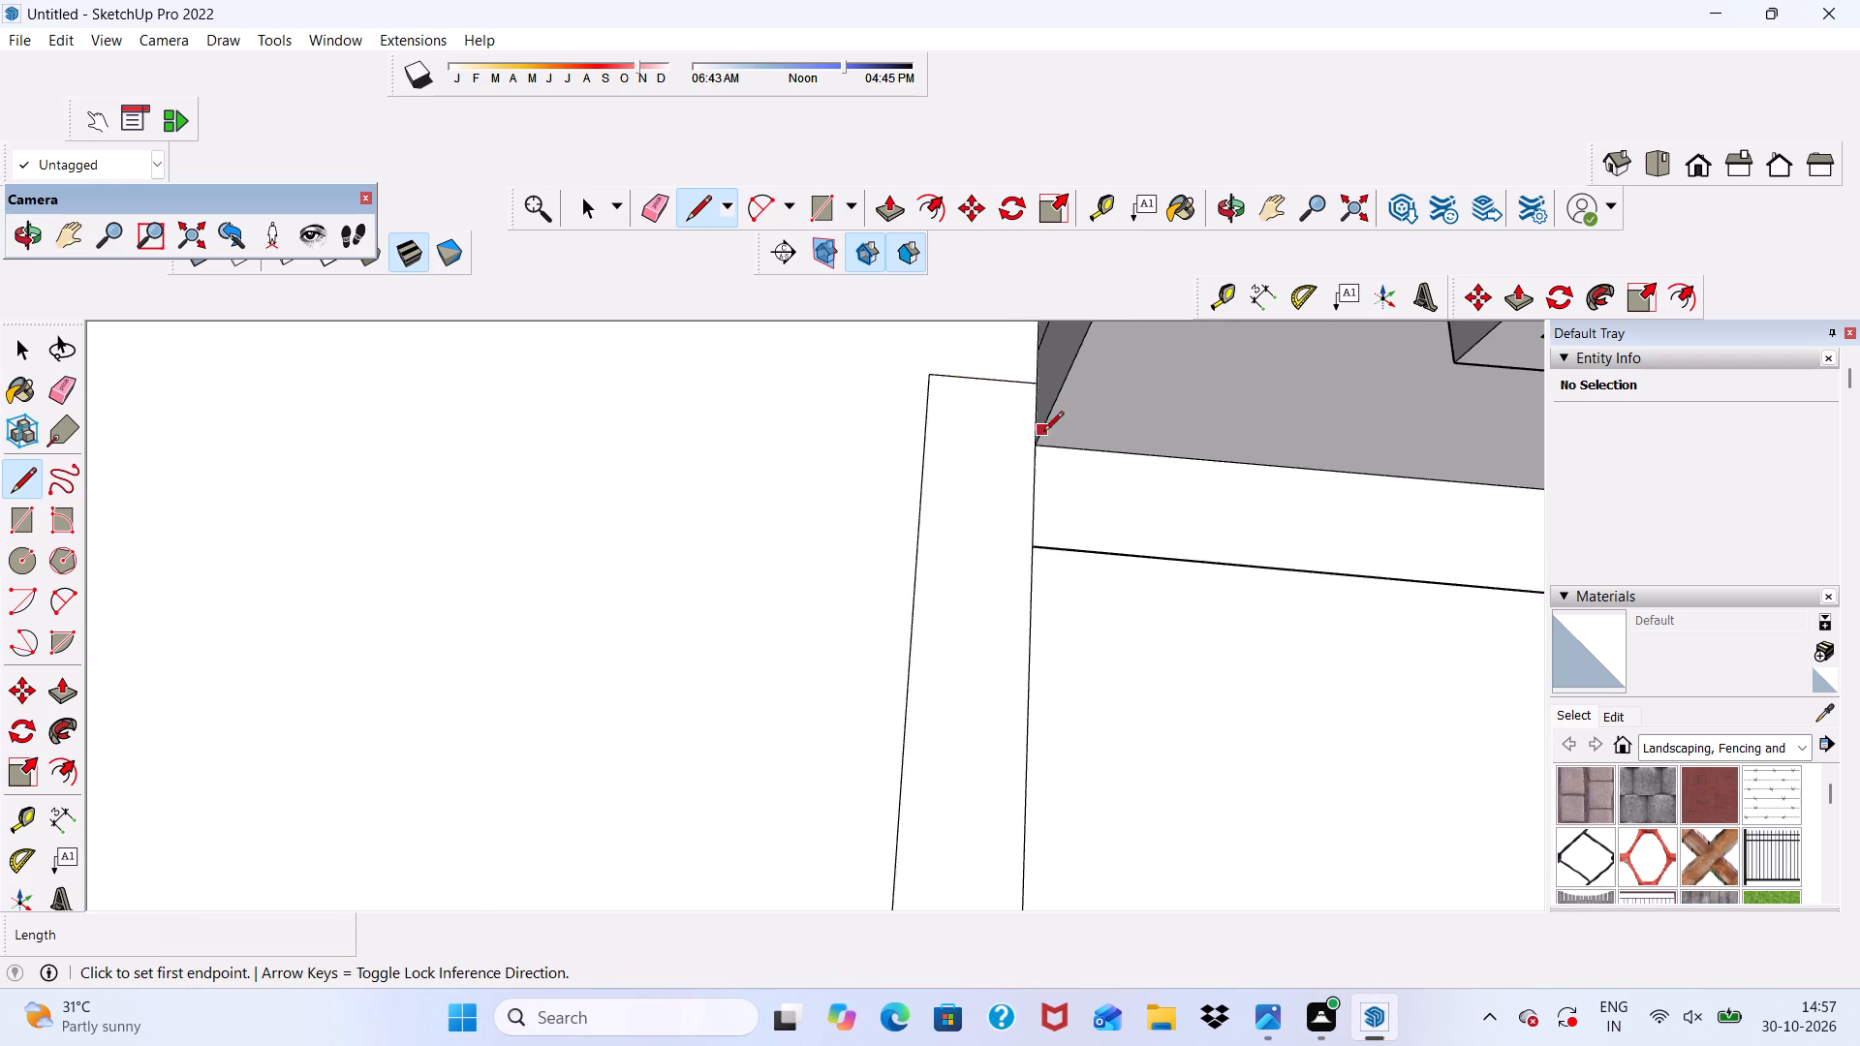
scroll(1041, 428, down, 6)
key(space)
Erase the short front segment between the two strip lines beside the porch, joining the strip with the front border.
scroll(892, 587, down, 16)
middle_drag(1037, 650, 1035, 681)
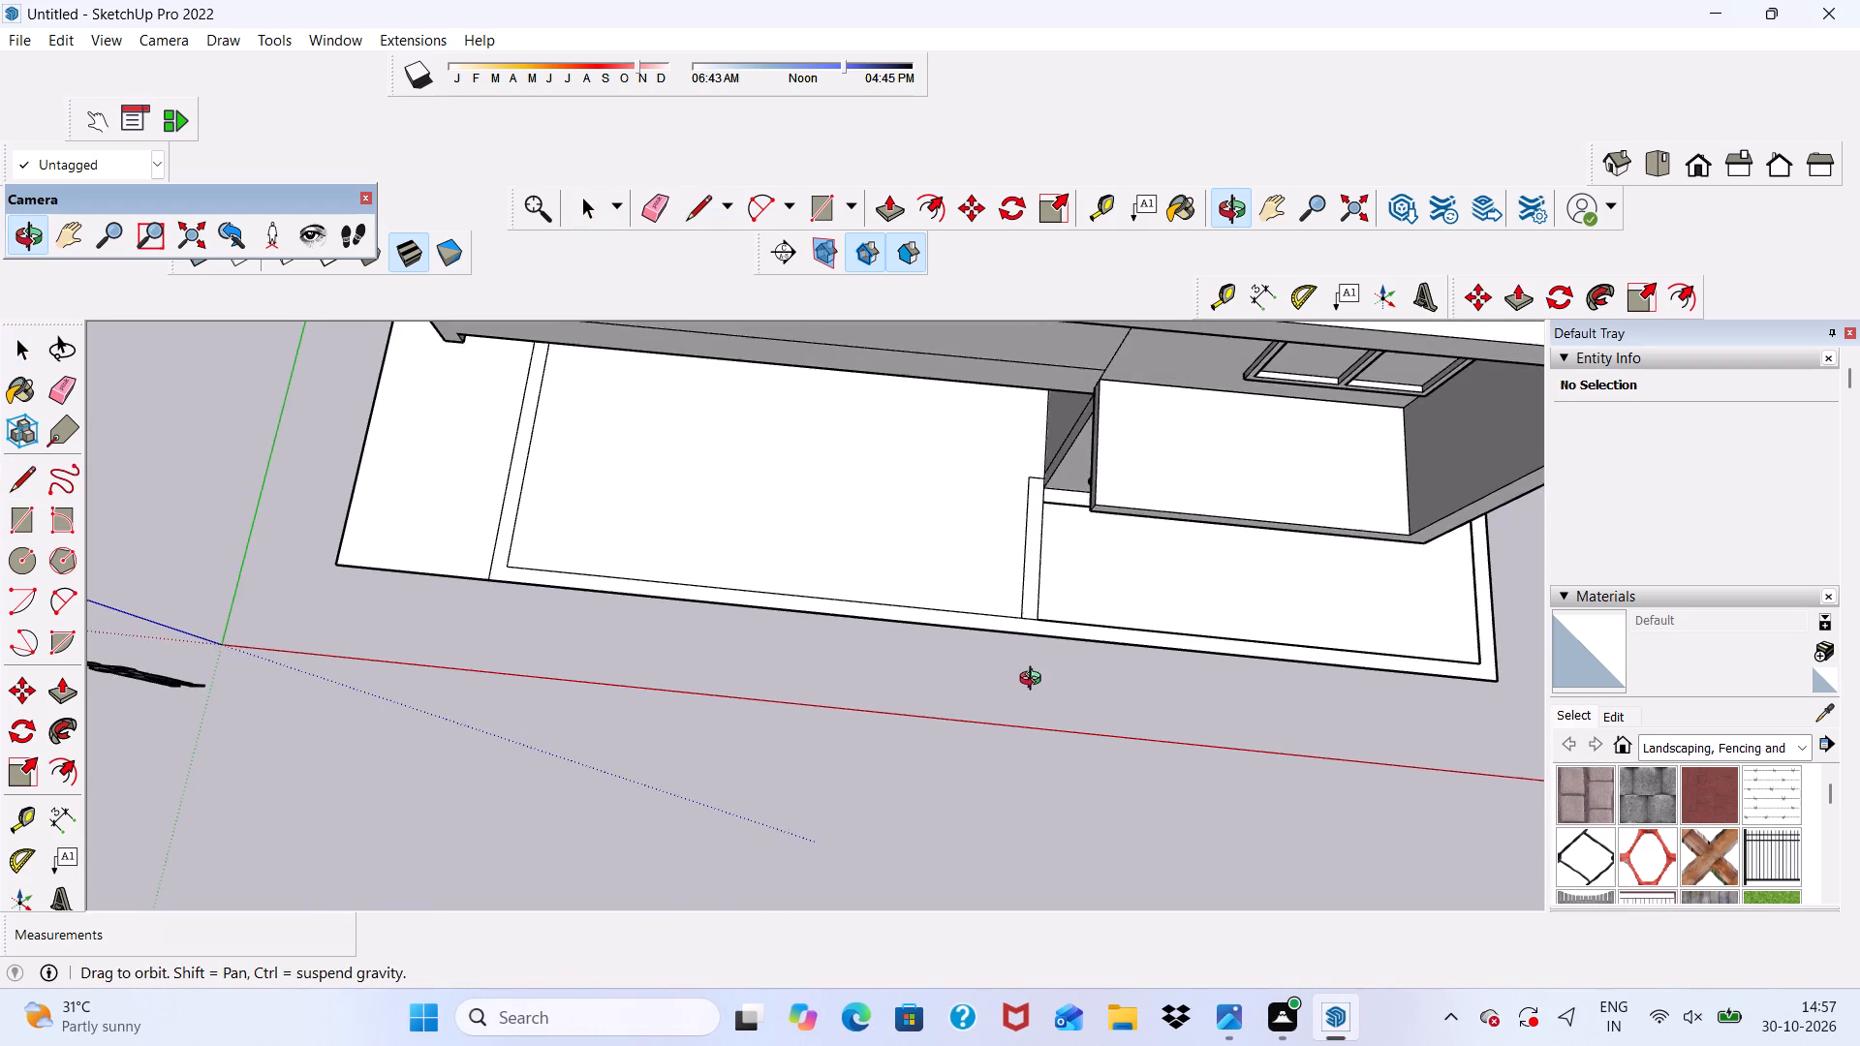
middle_drag(1035, 681, 1031, 679)
scroll(1019, 615, up, 4)
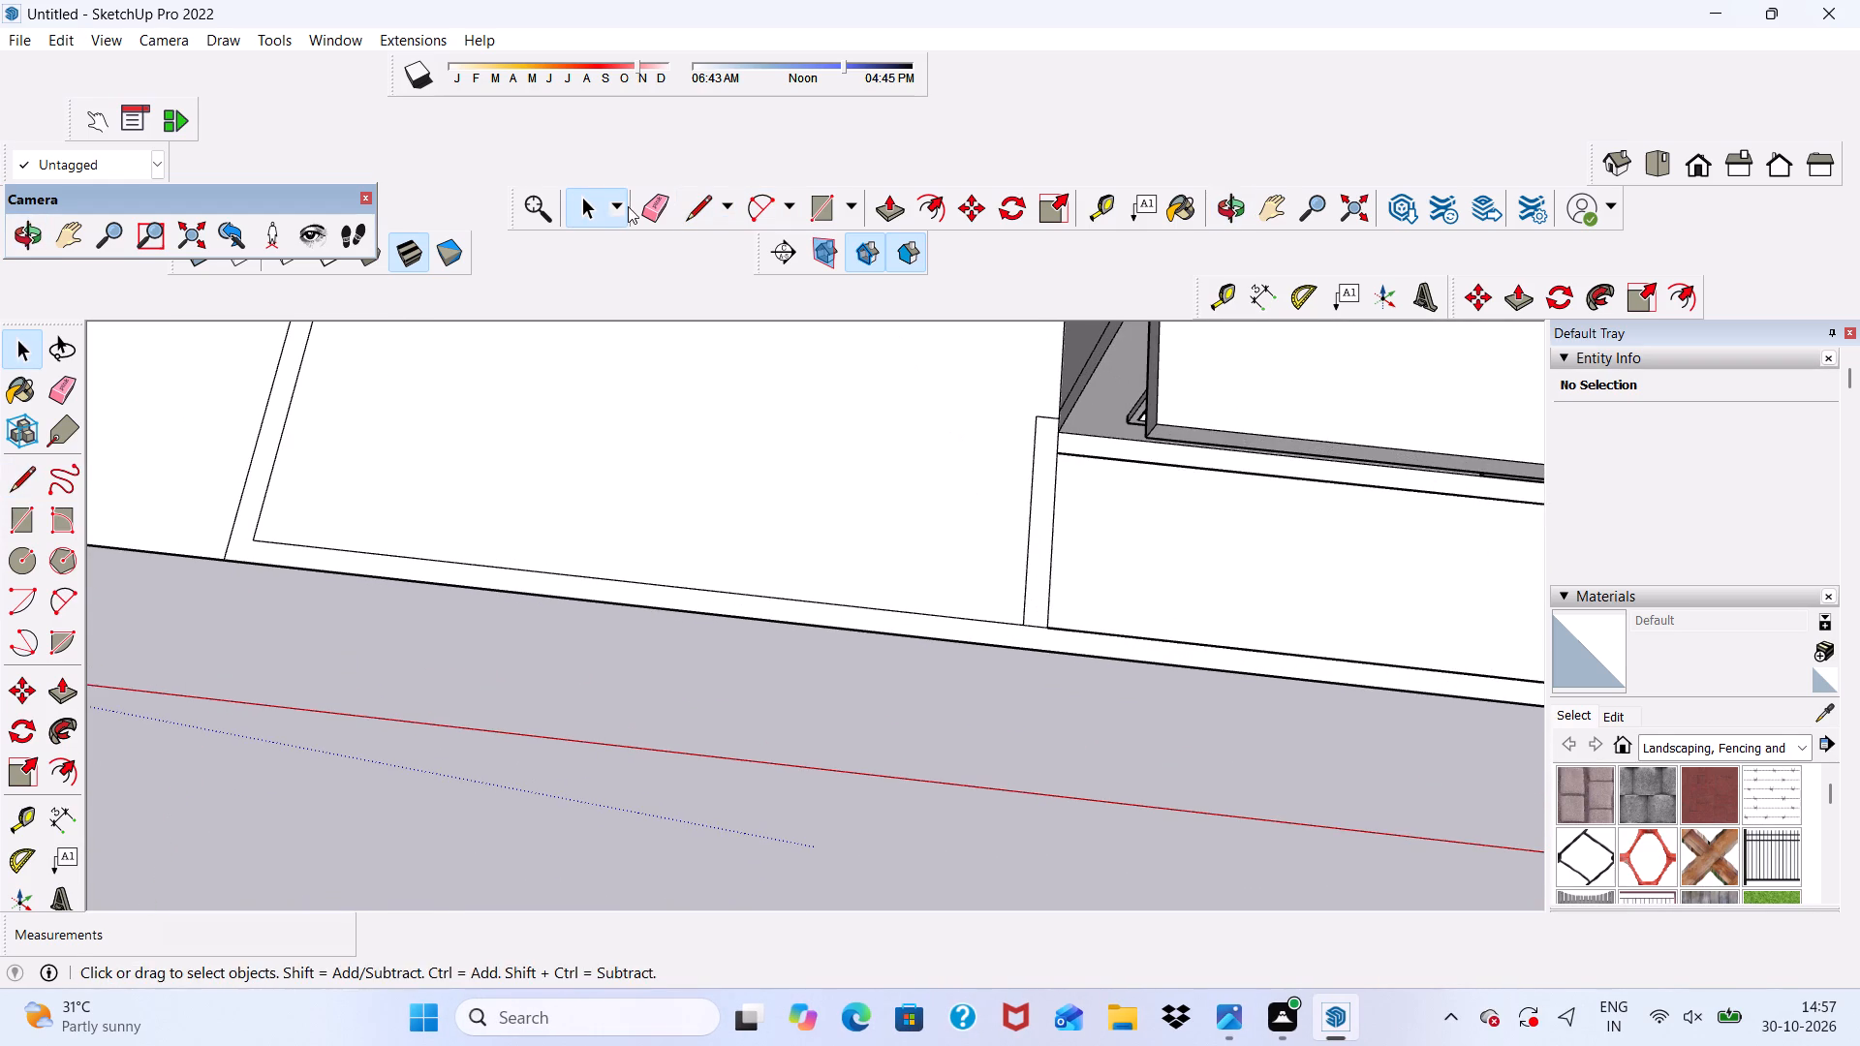
click(651, 200)
scroll(985, 692, up, 10)
drag(1048, 576, 1048, 614)
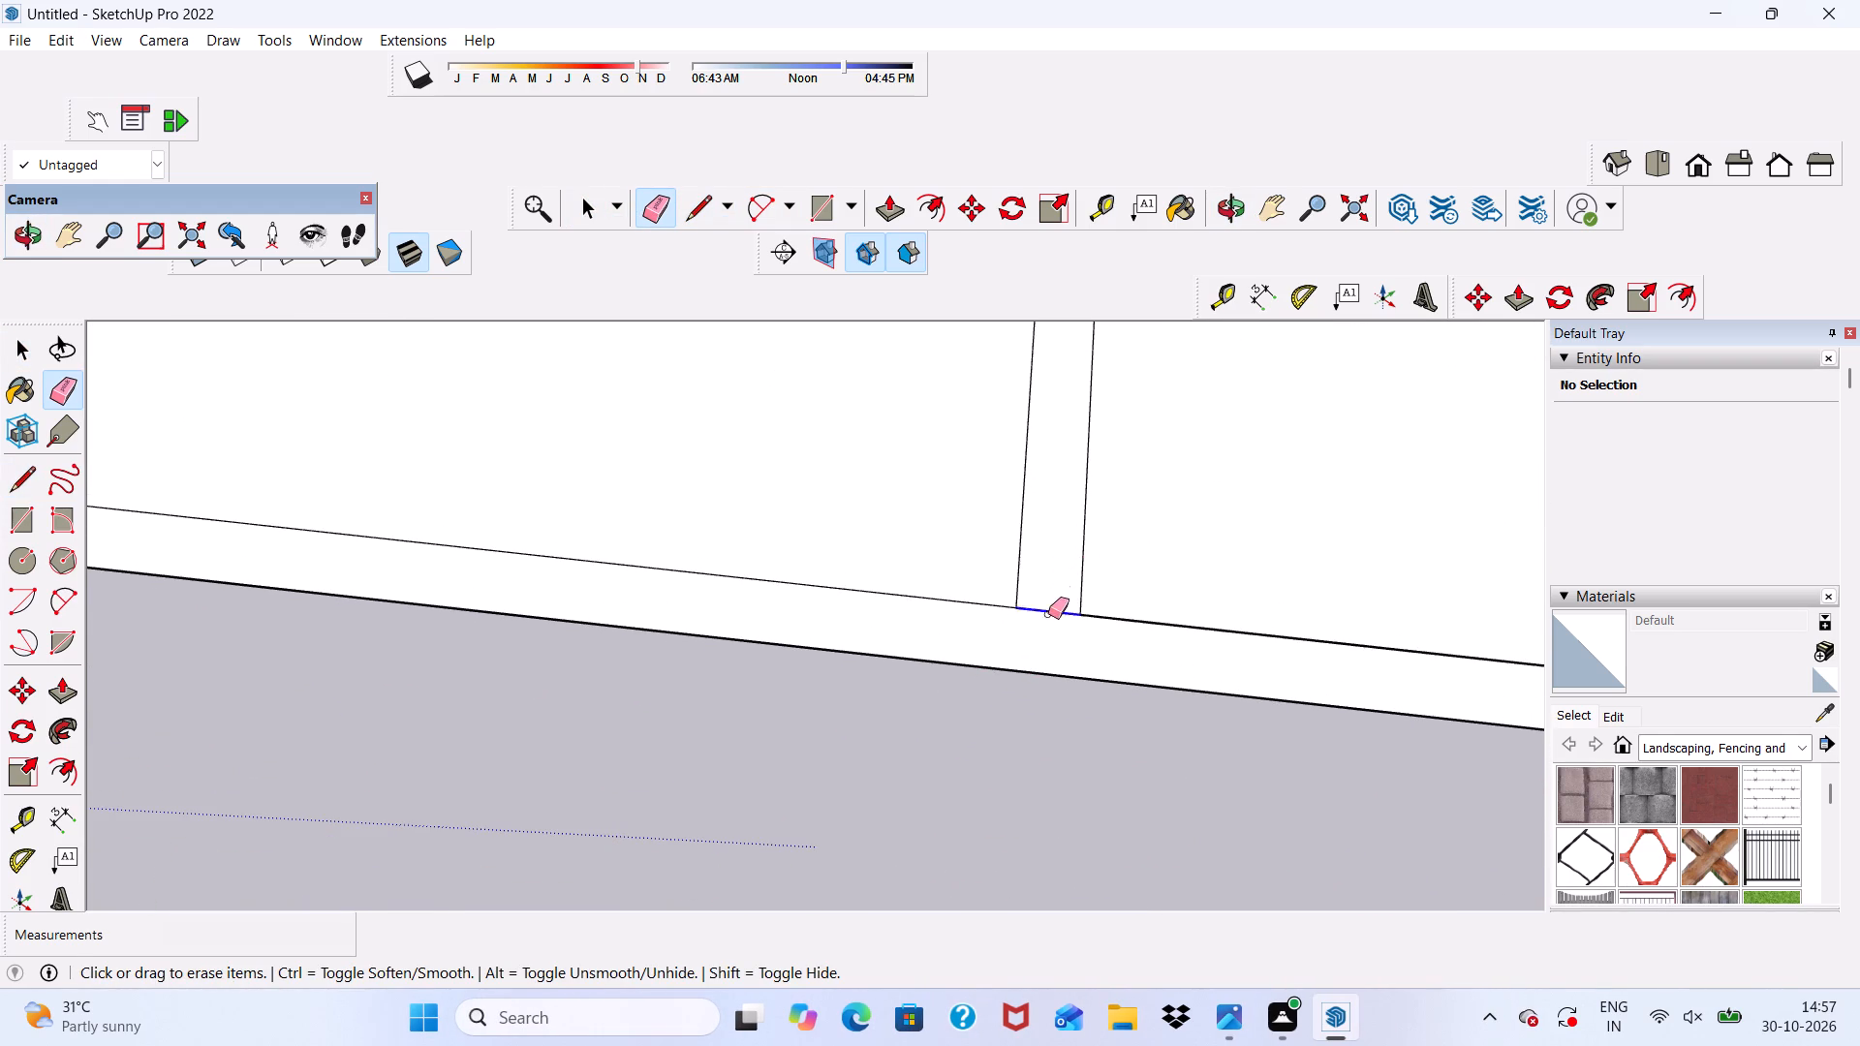
drag(1048, 614, 1048, 620)
scroll(1040, 623, down, 5)
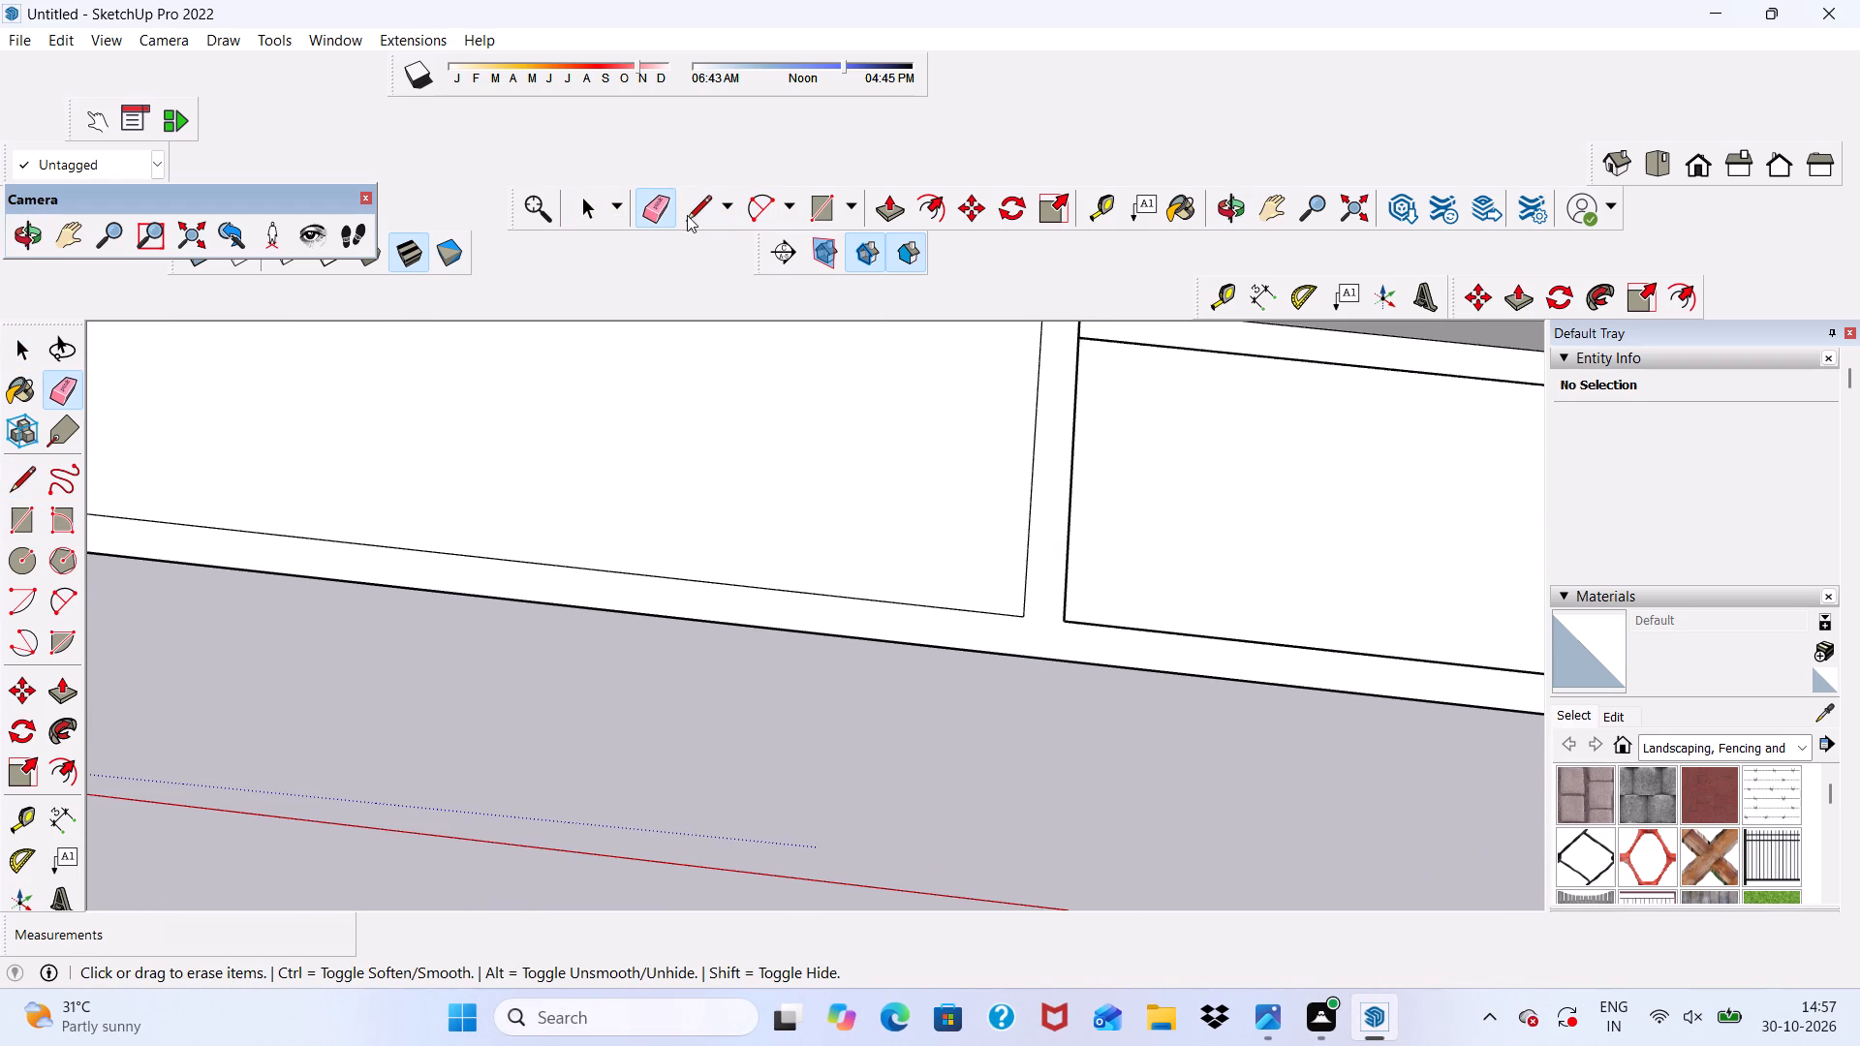
Draw a 9" line from the porch outline's front corner to the slab's front edge, closing off the border strip.
click(698, 206)
scroll(1035, 575, down, 13)
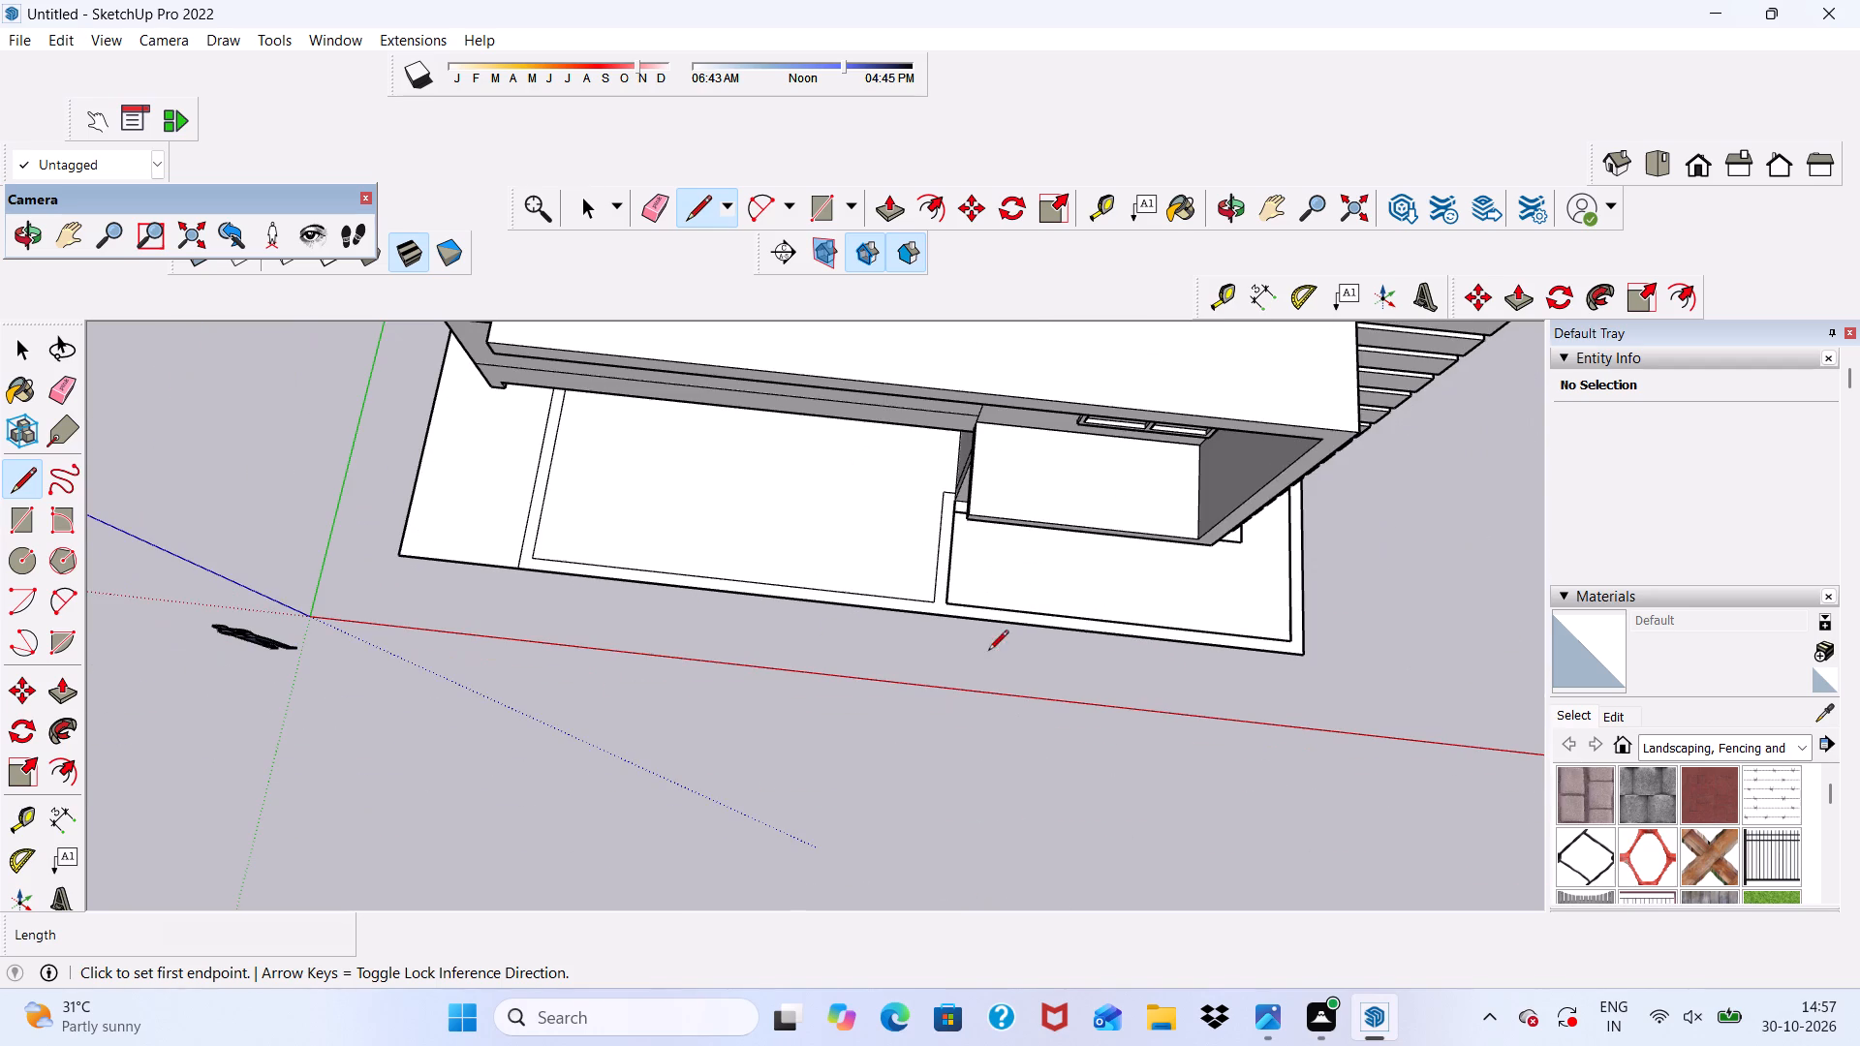
middle_drag(1008, 675, 1017, 626)
scroll(984, 631, up, 12)
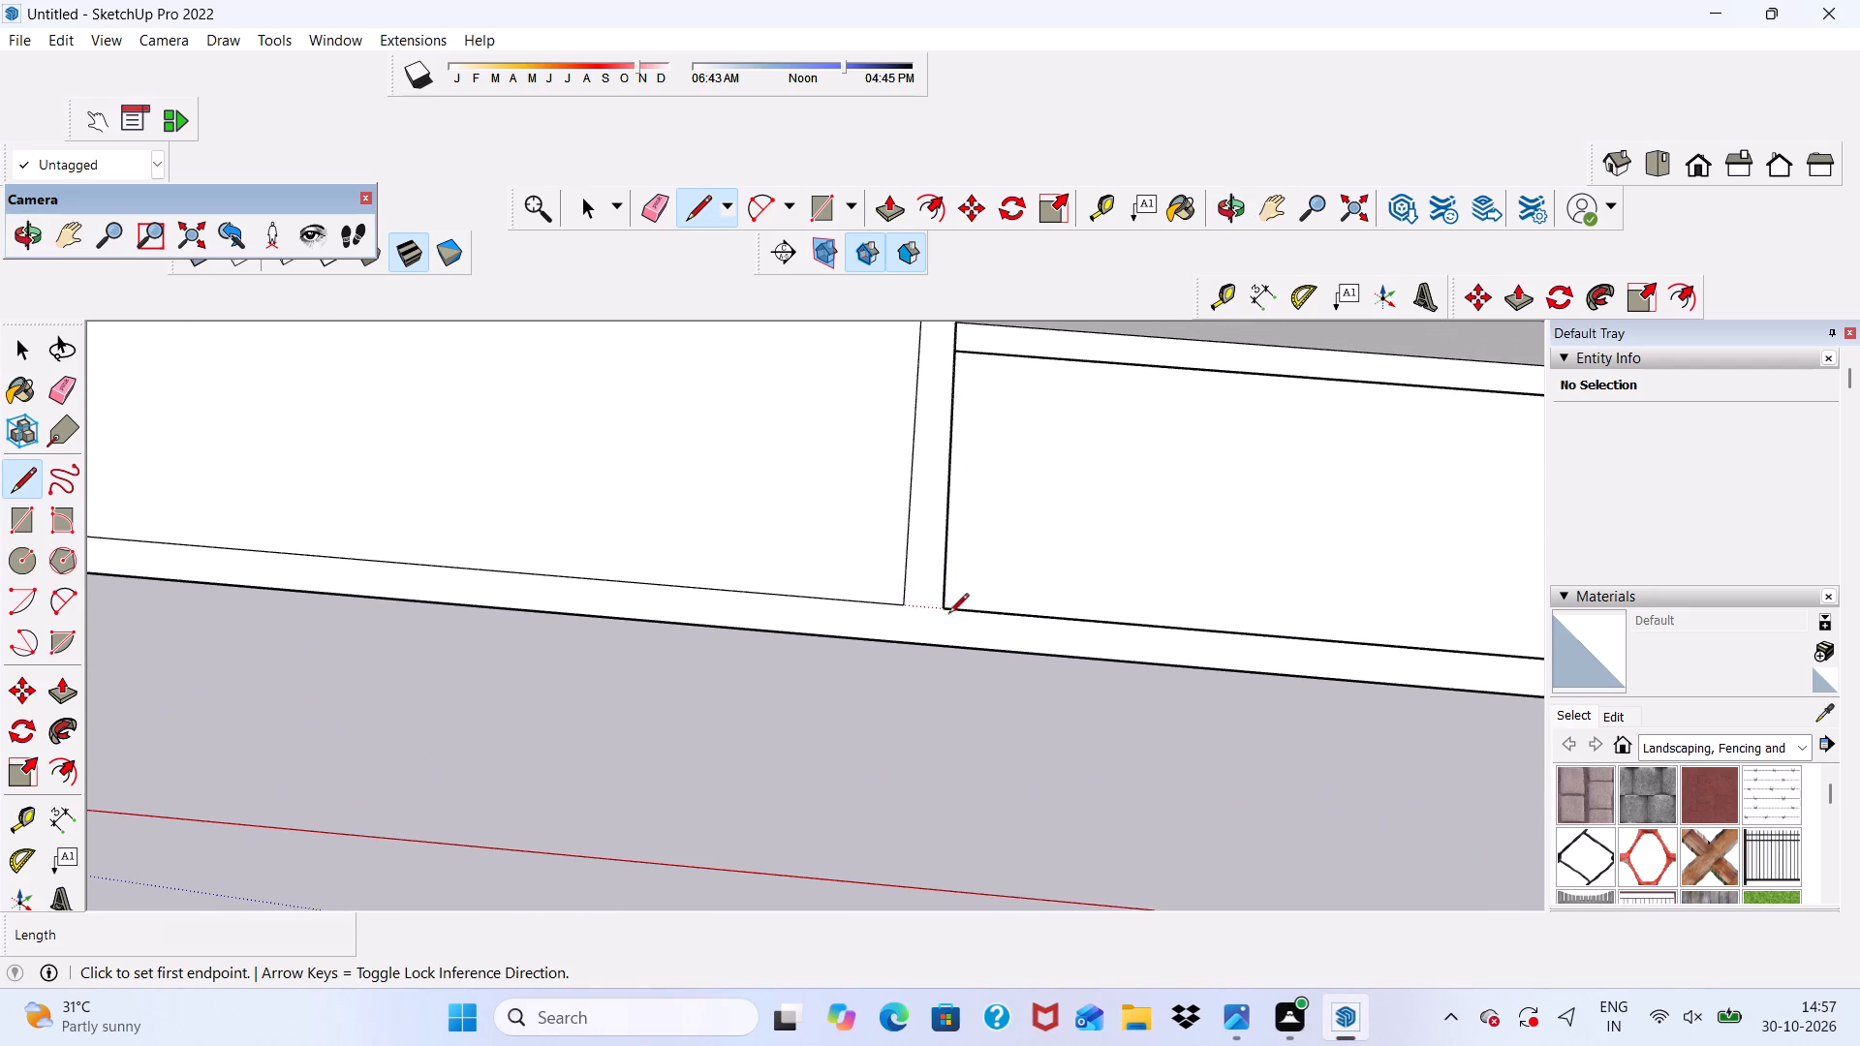
scroll(932, 603, up, 5)
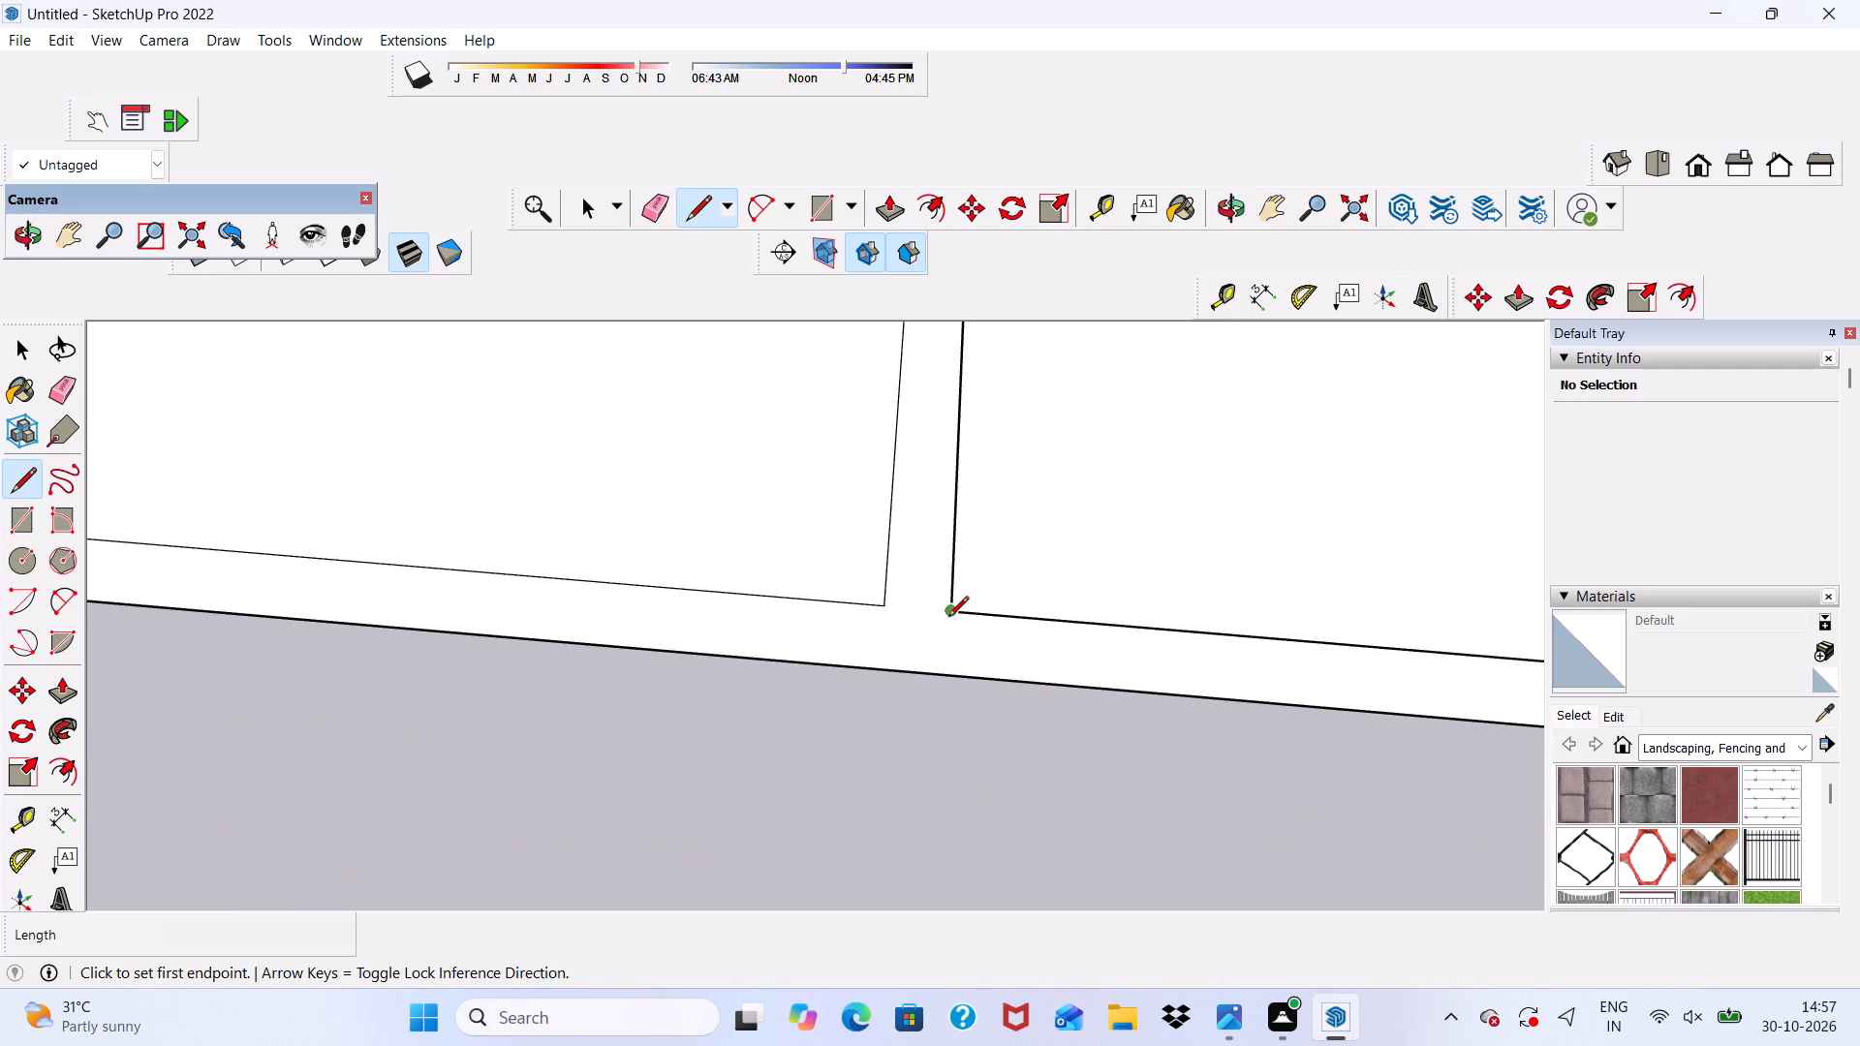
click(948, 618)
click(955, 675)
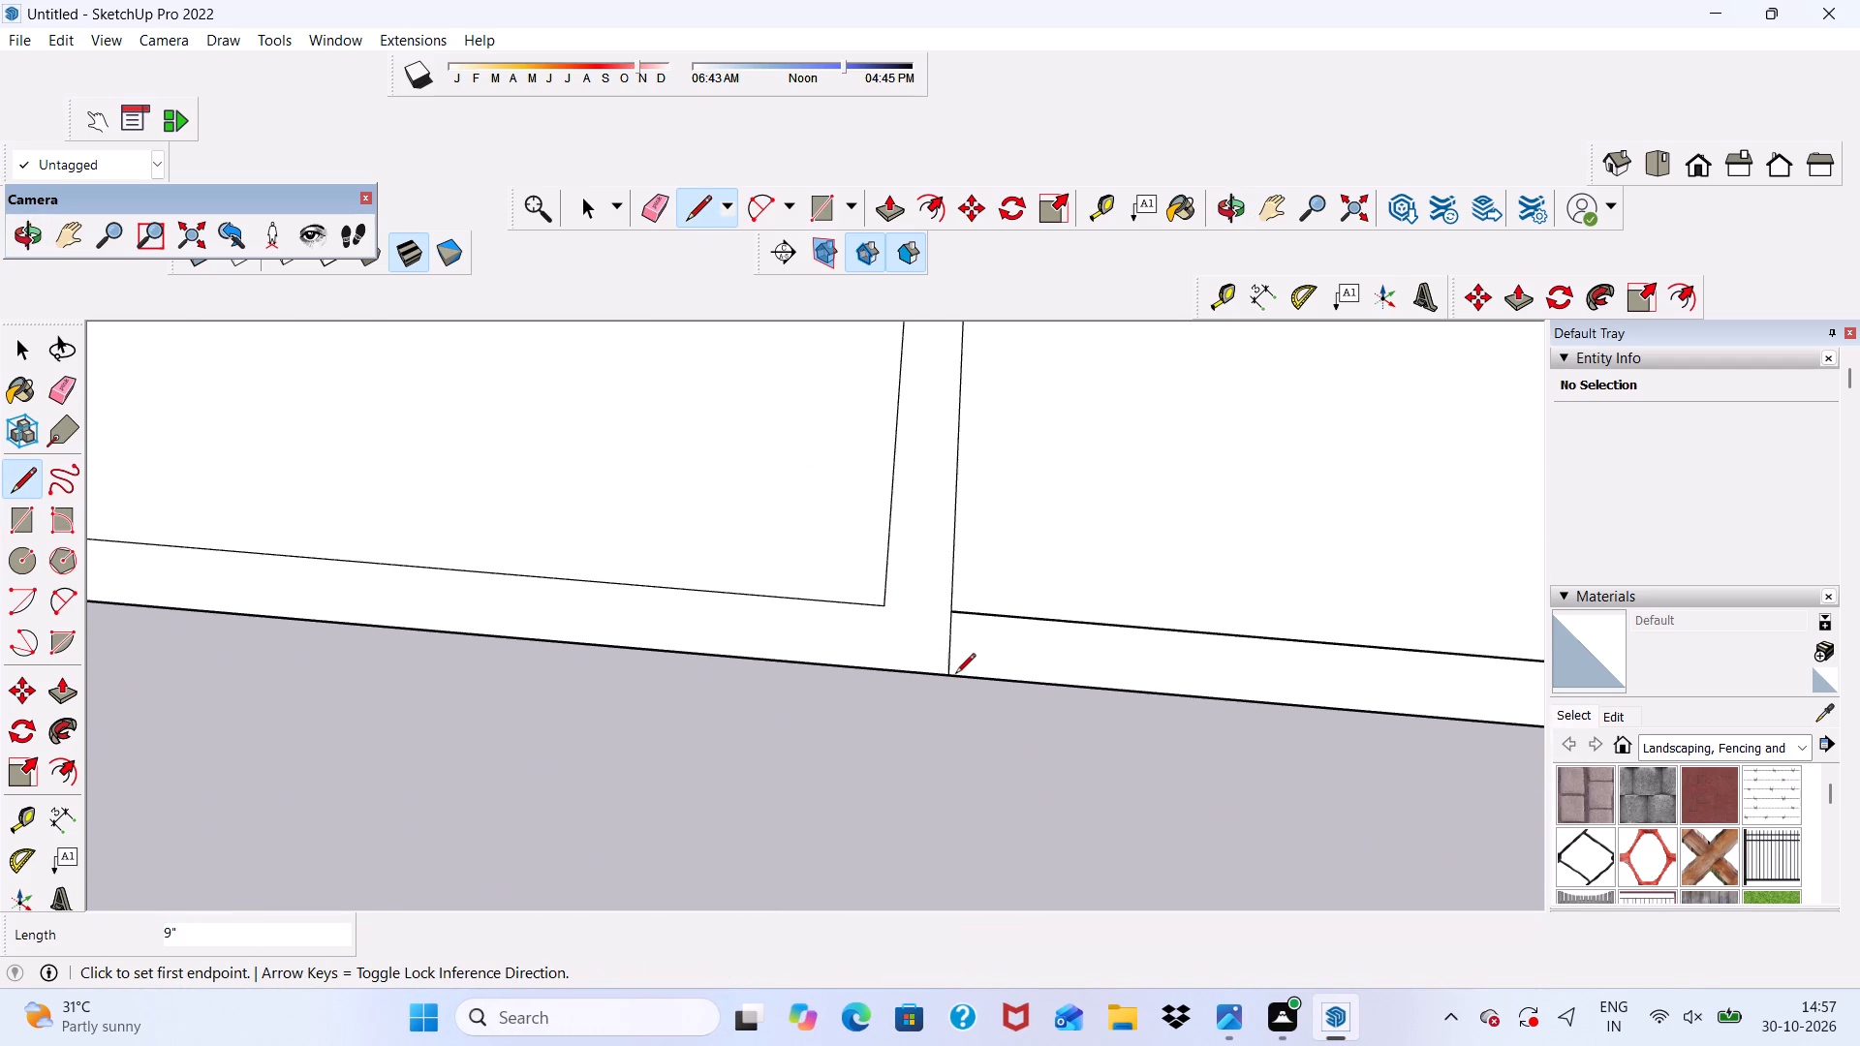
scroll(948, 632, down, 11)
key(space)
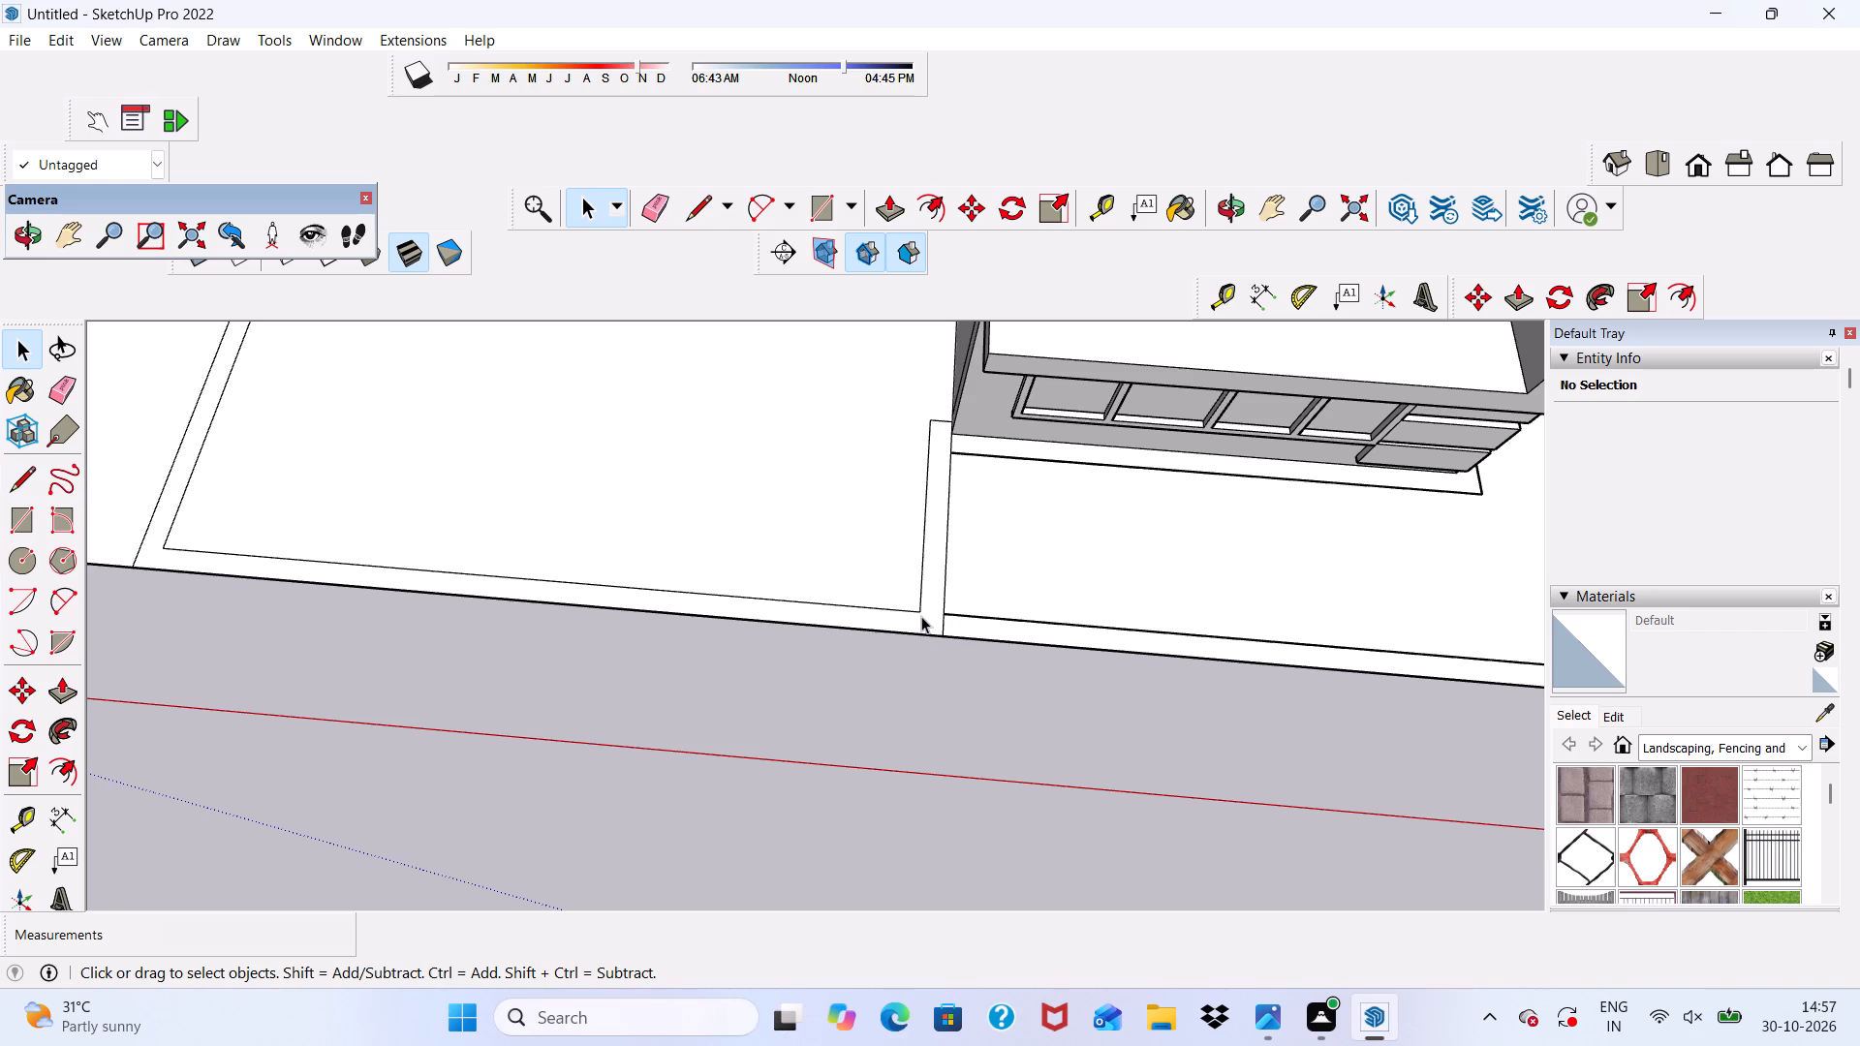
Push/Pull the connected border face around the front area up 5' as a boundary wall.
click(925, 618)
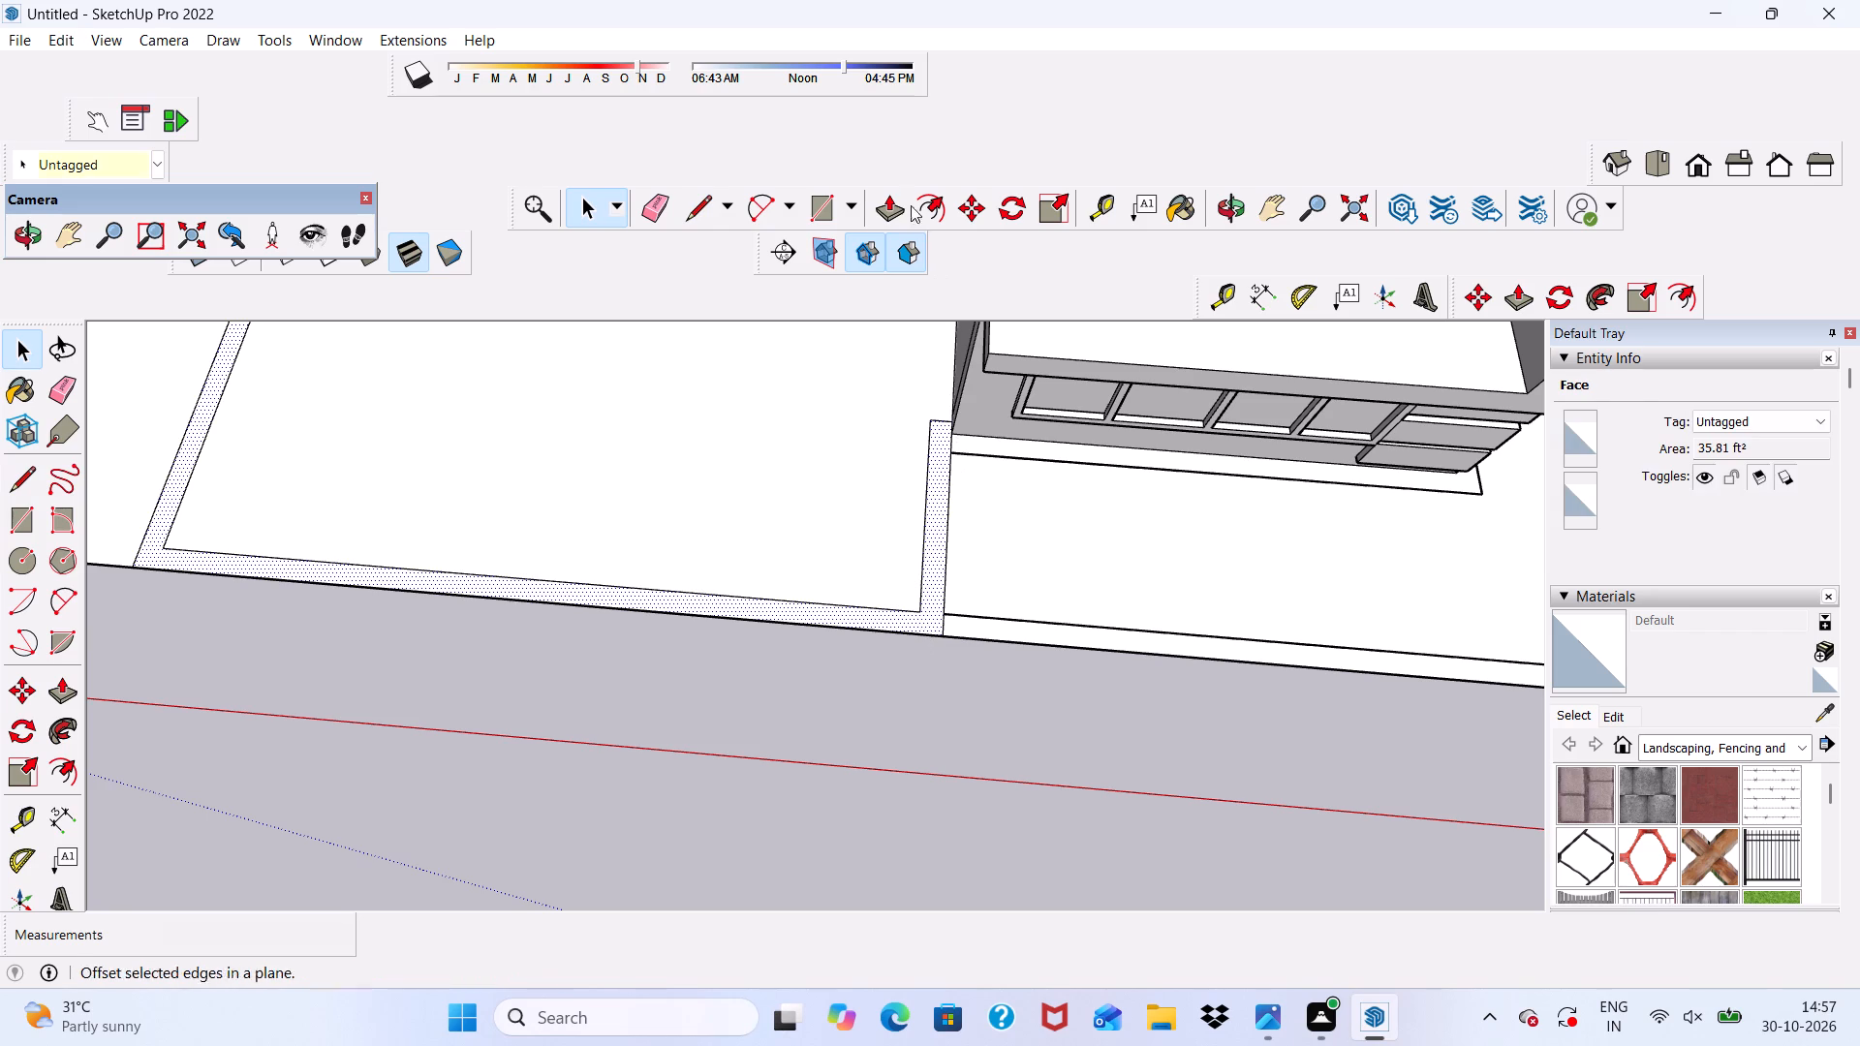
click(889, 199)
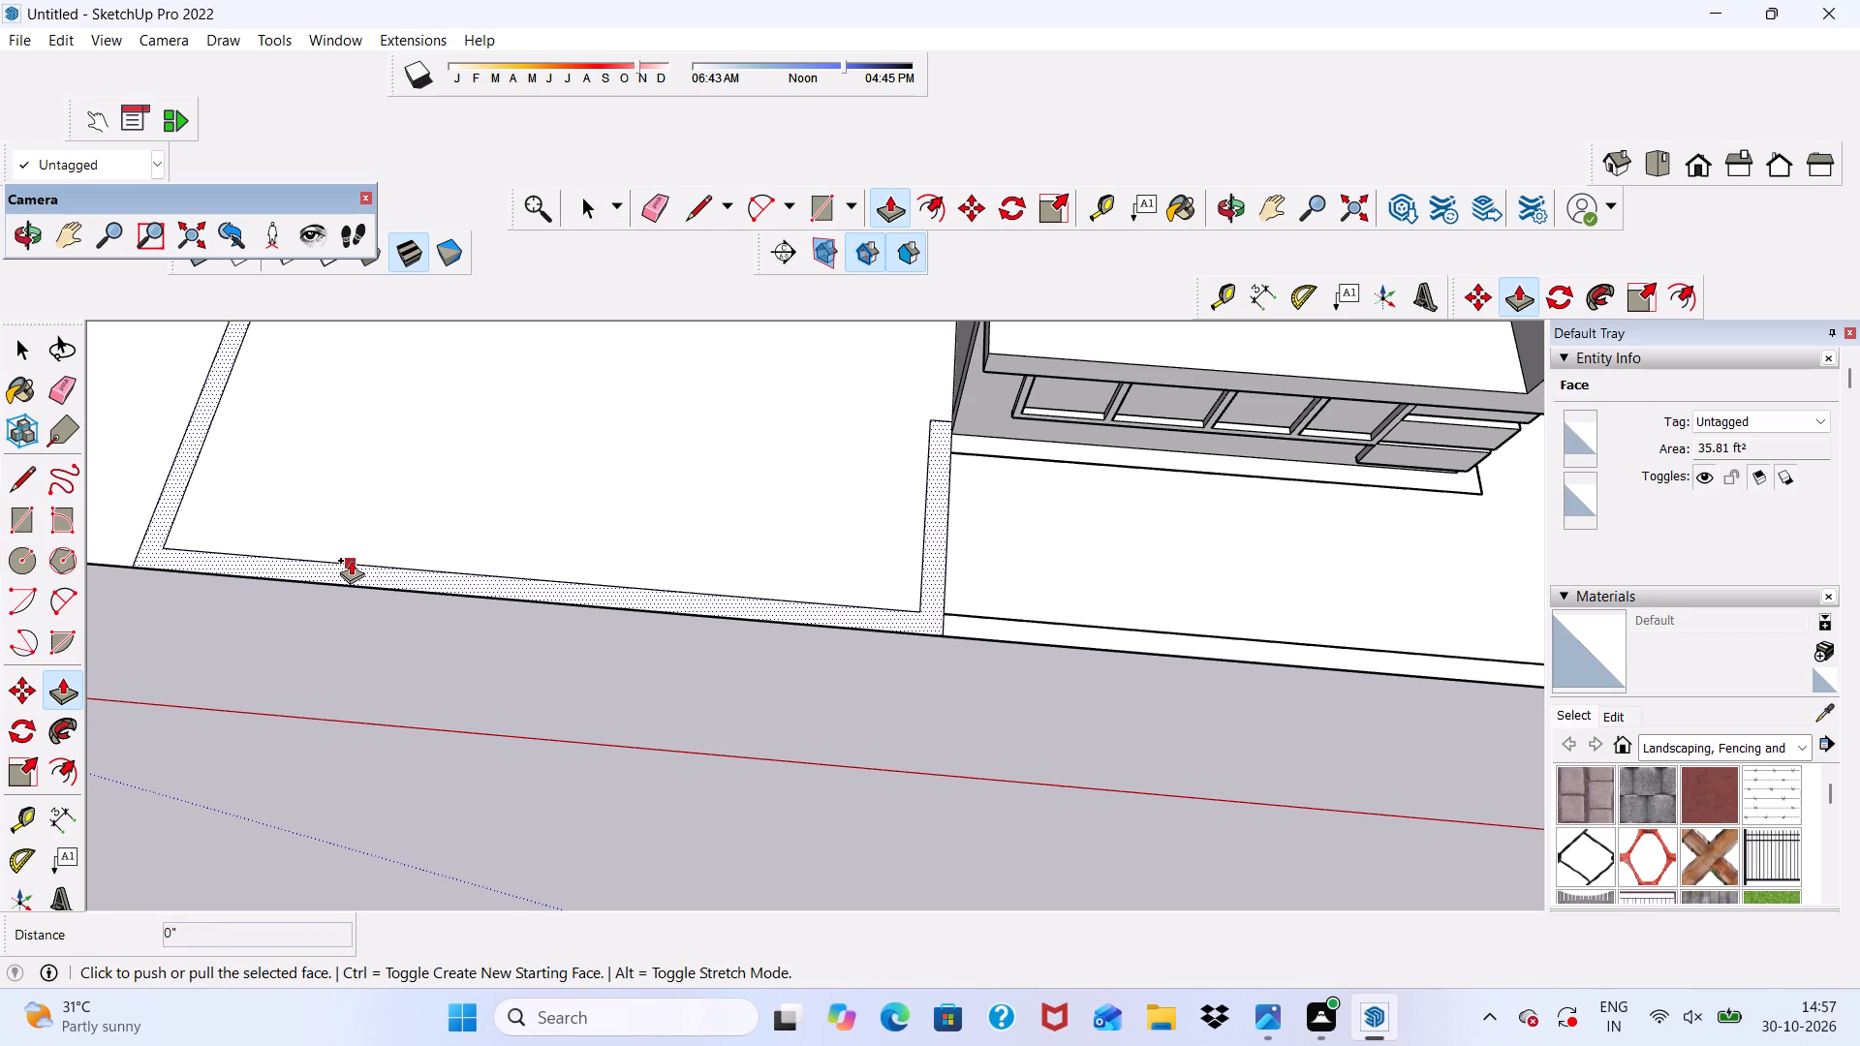
click(351, 560)
text(5')
key(Return)
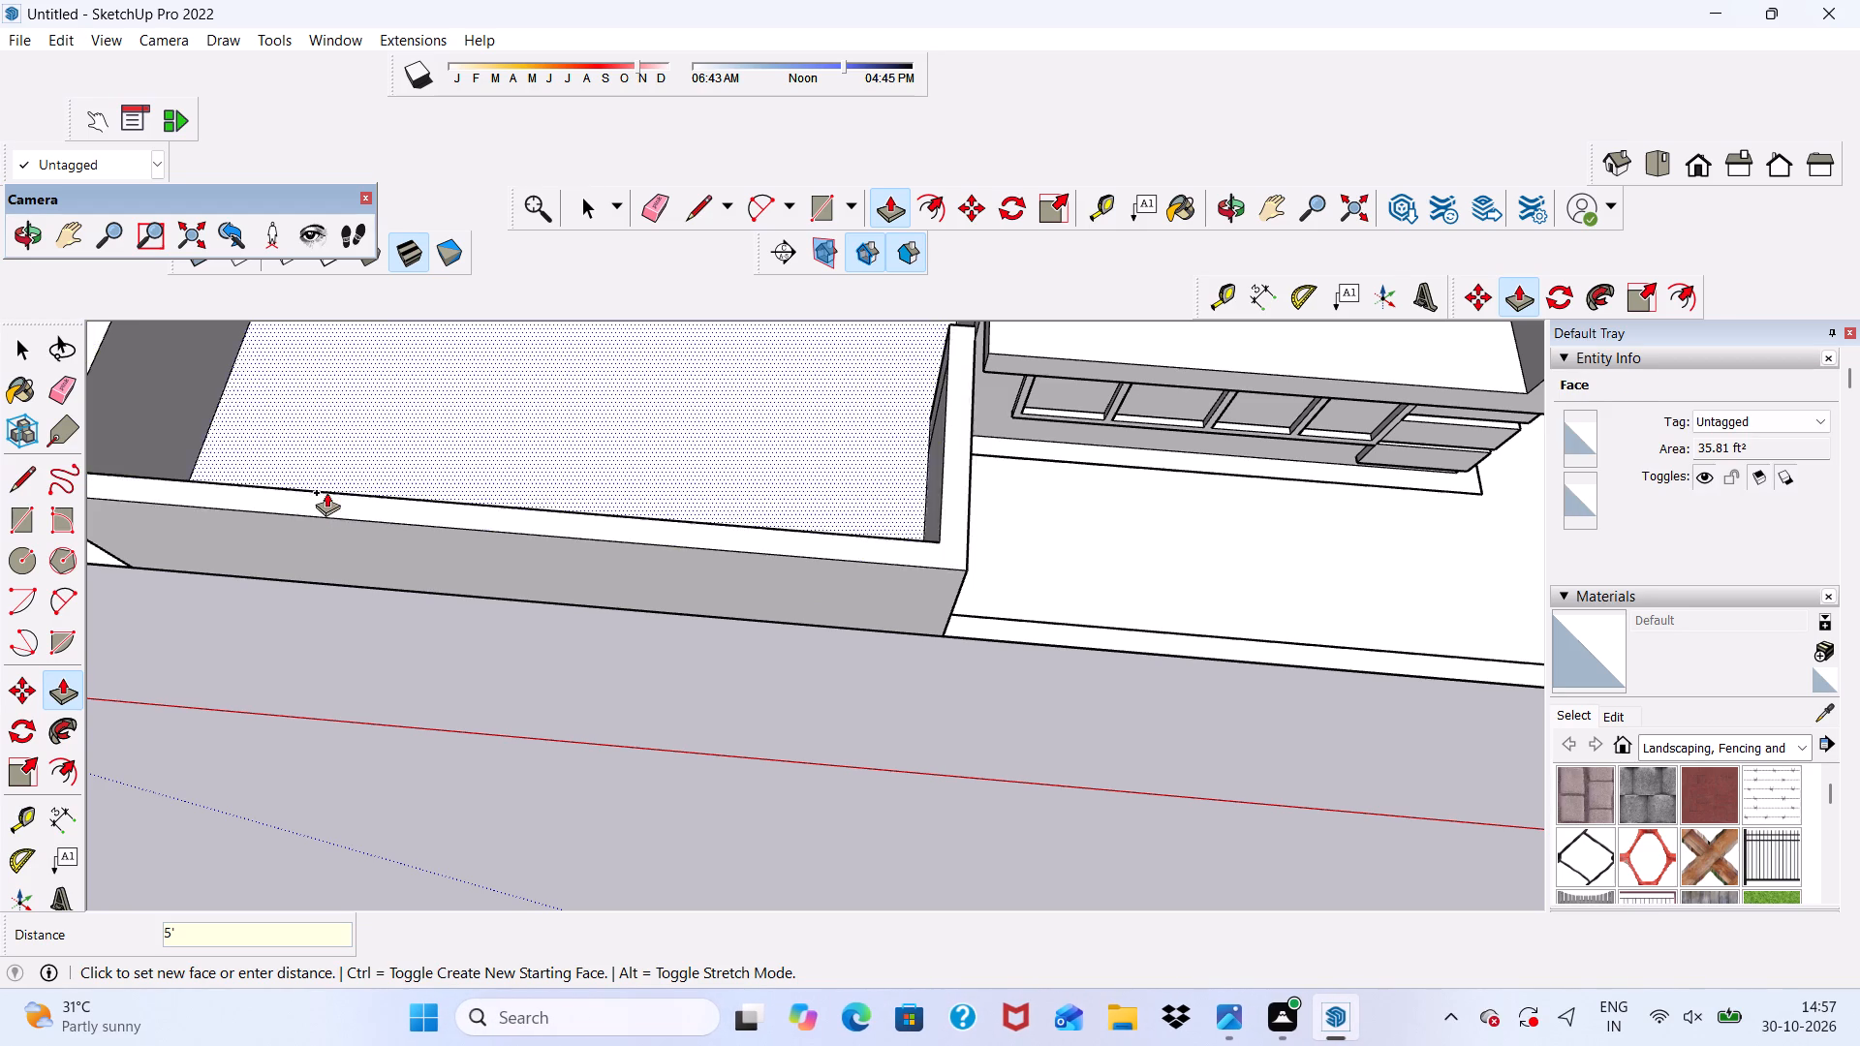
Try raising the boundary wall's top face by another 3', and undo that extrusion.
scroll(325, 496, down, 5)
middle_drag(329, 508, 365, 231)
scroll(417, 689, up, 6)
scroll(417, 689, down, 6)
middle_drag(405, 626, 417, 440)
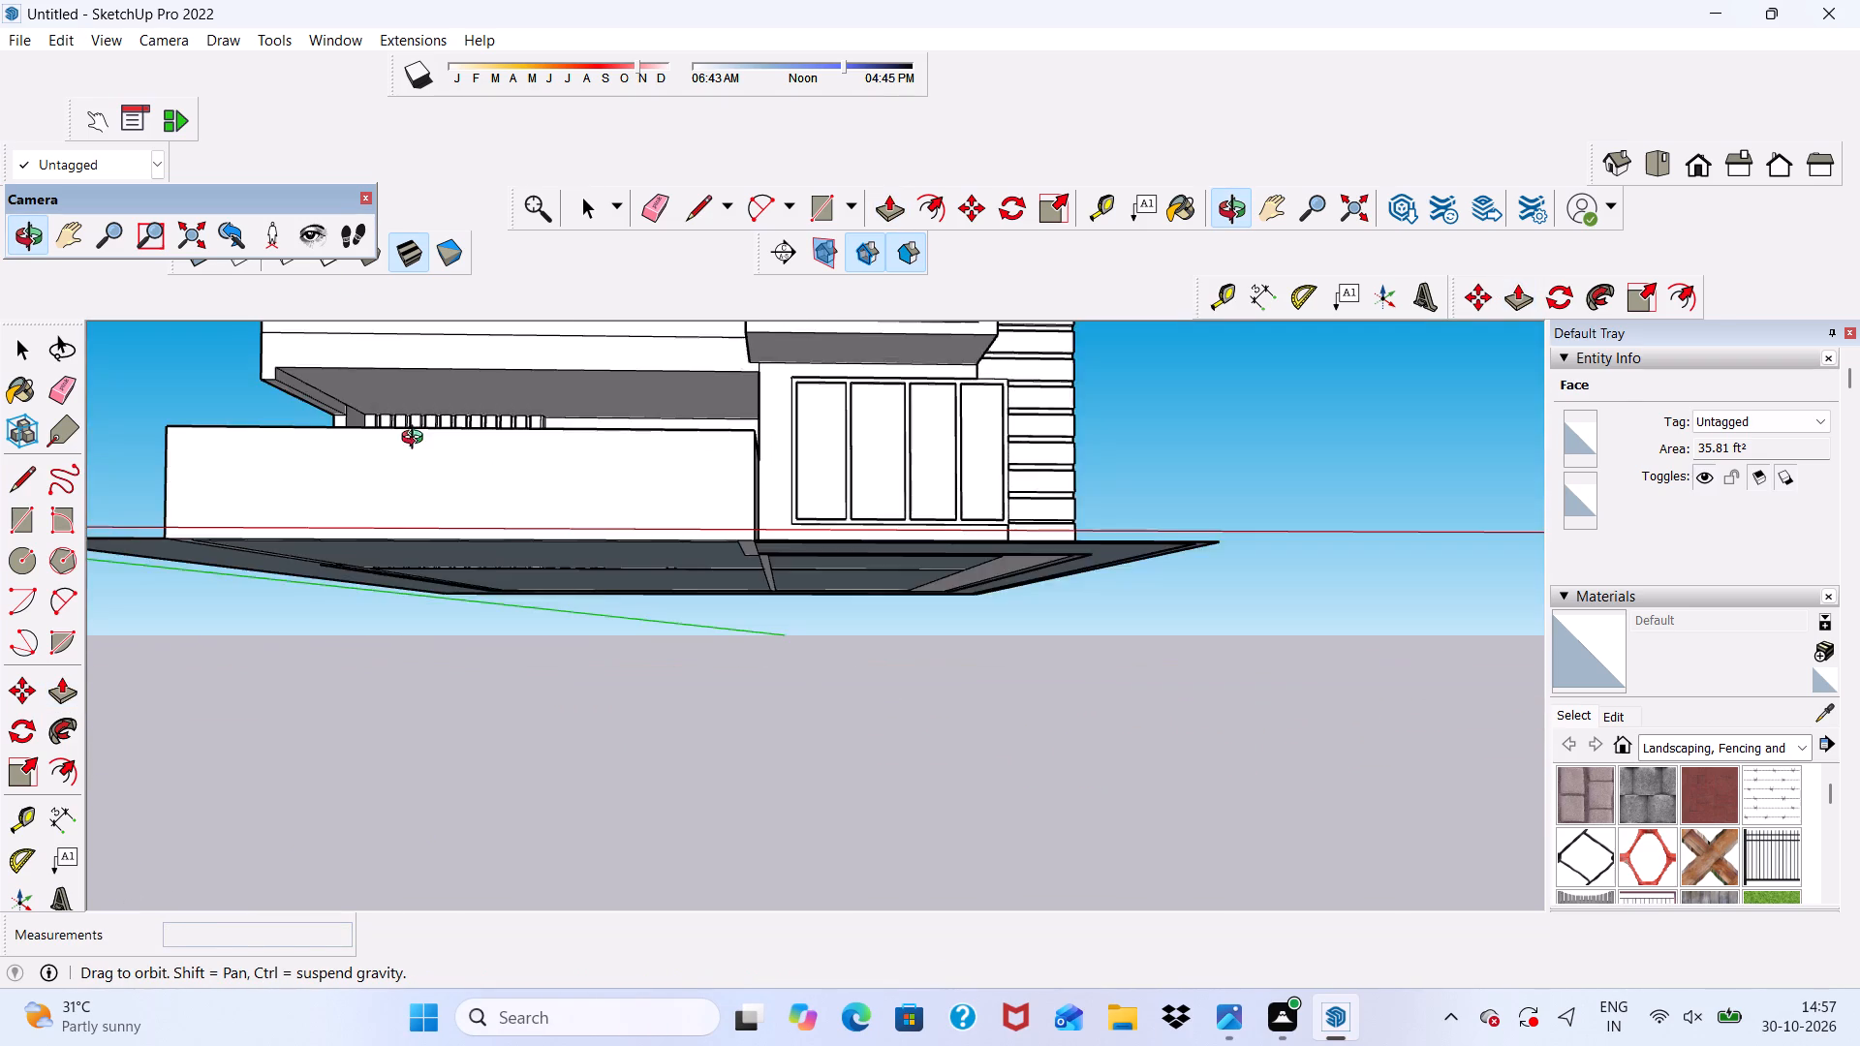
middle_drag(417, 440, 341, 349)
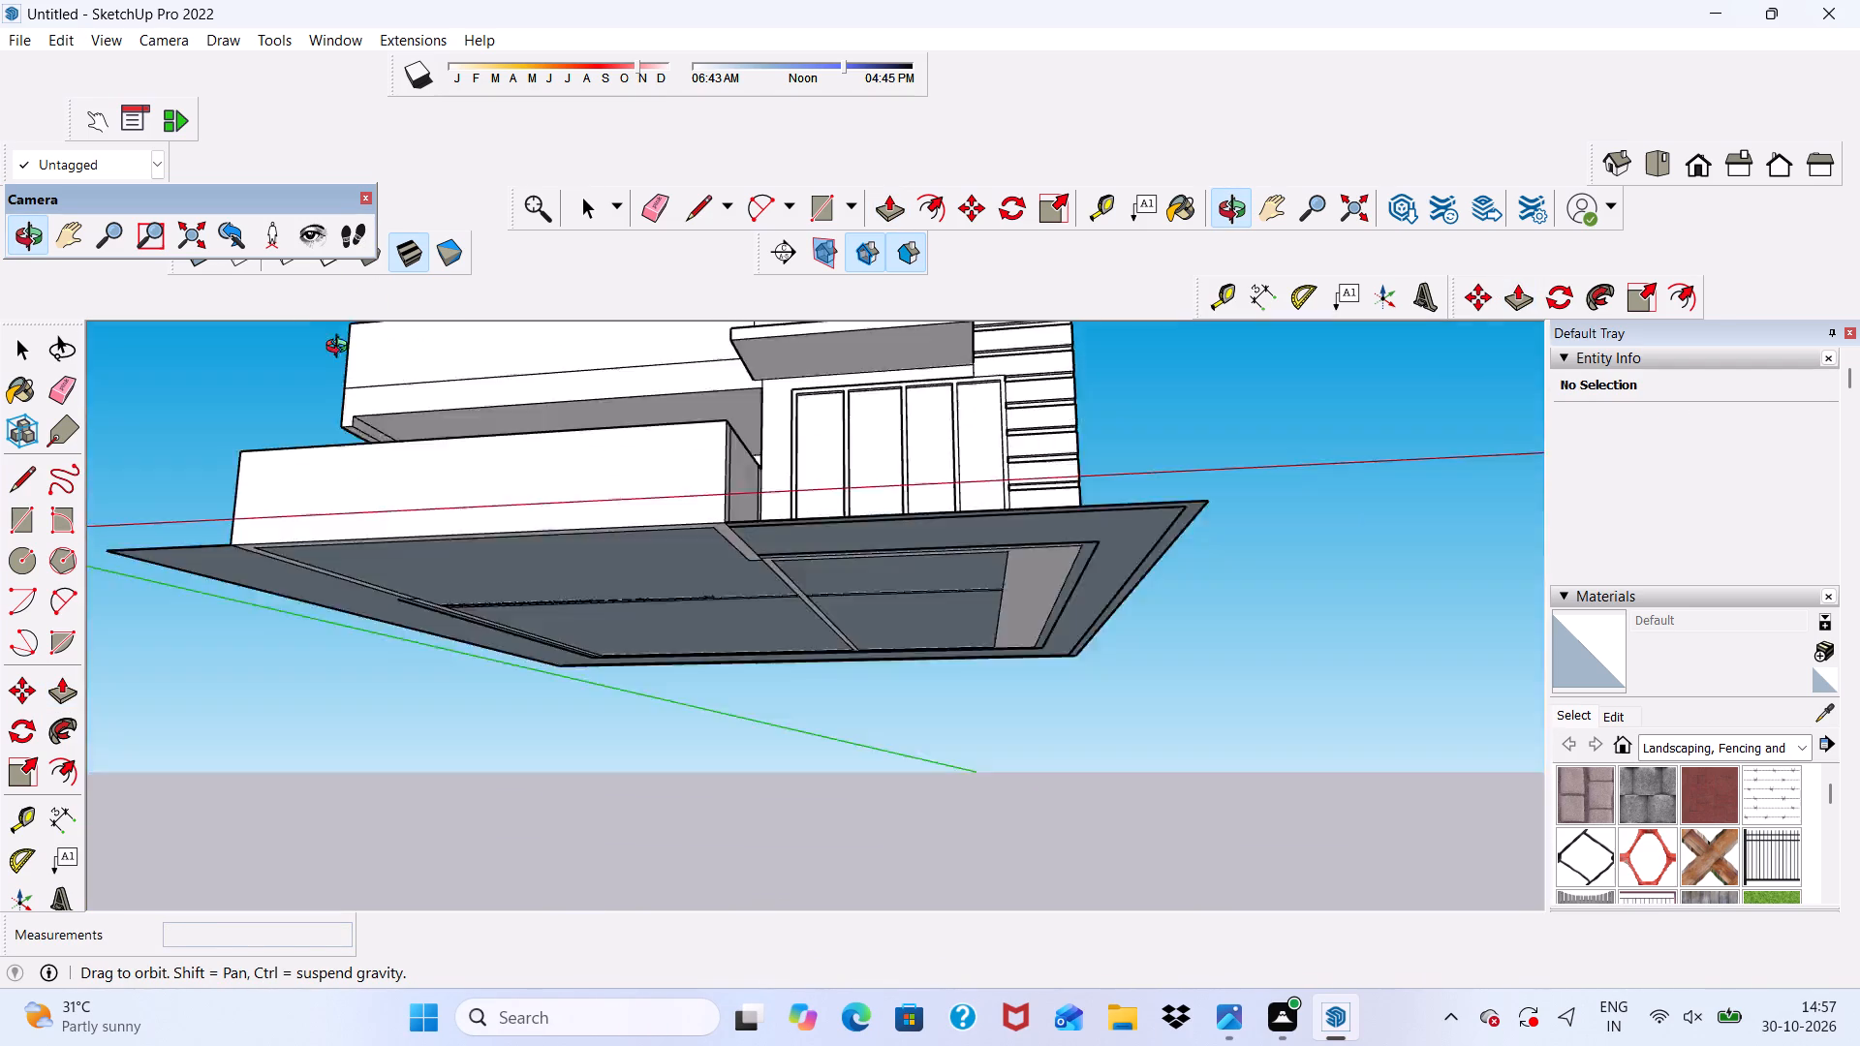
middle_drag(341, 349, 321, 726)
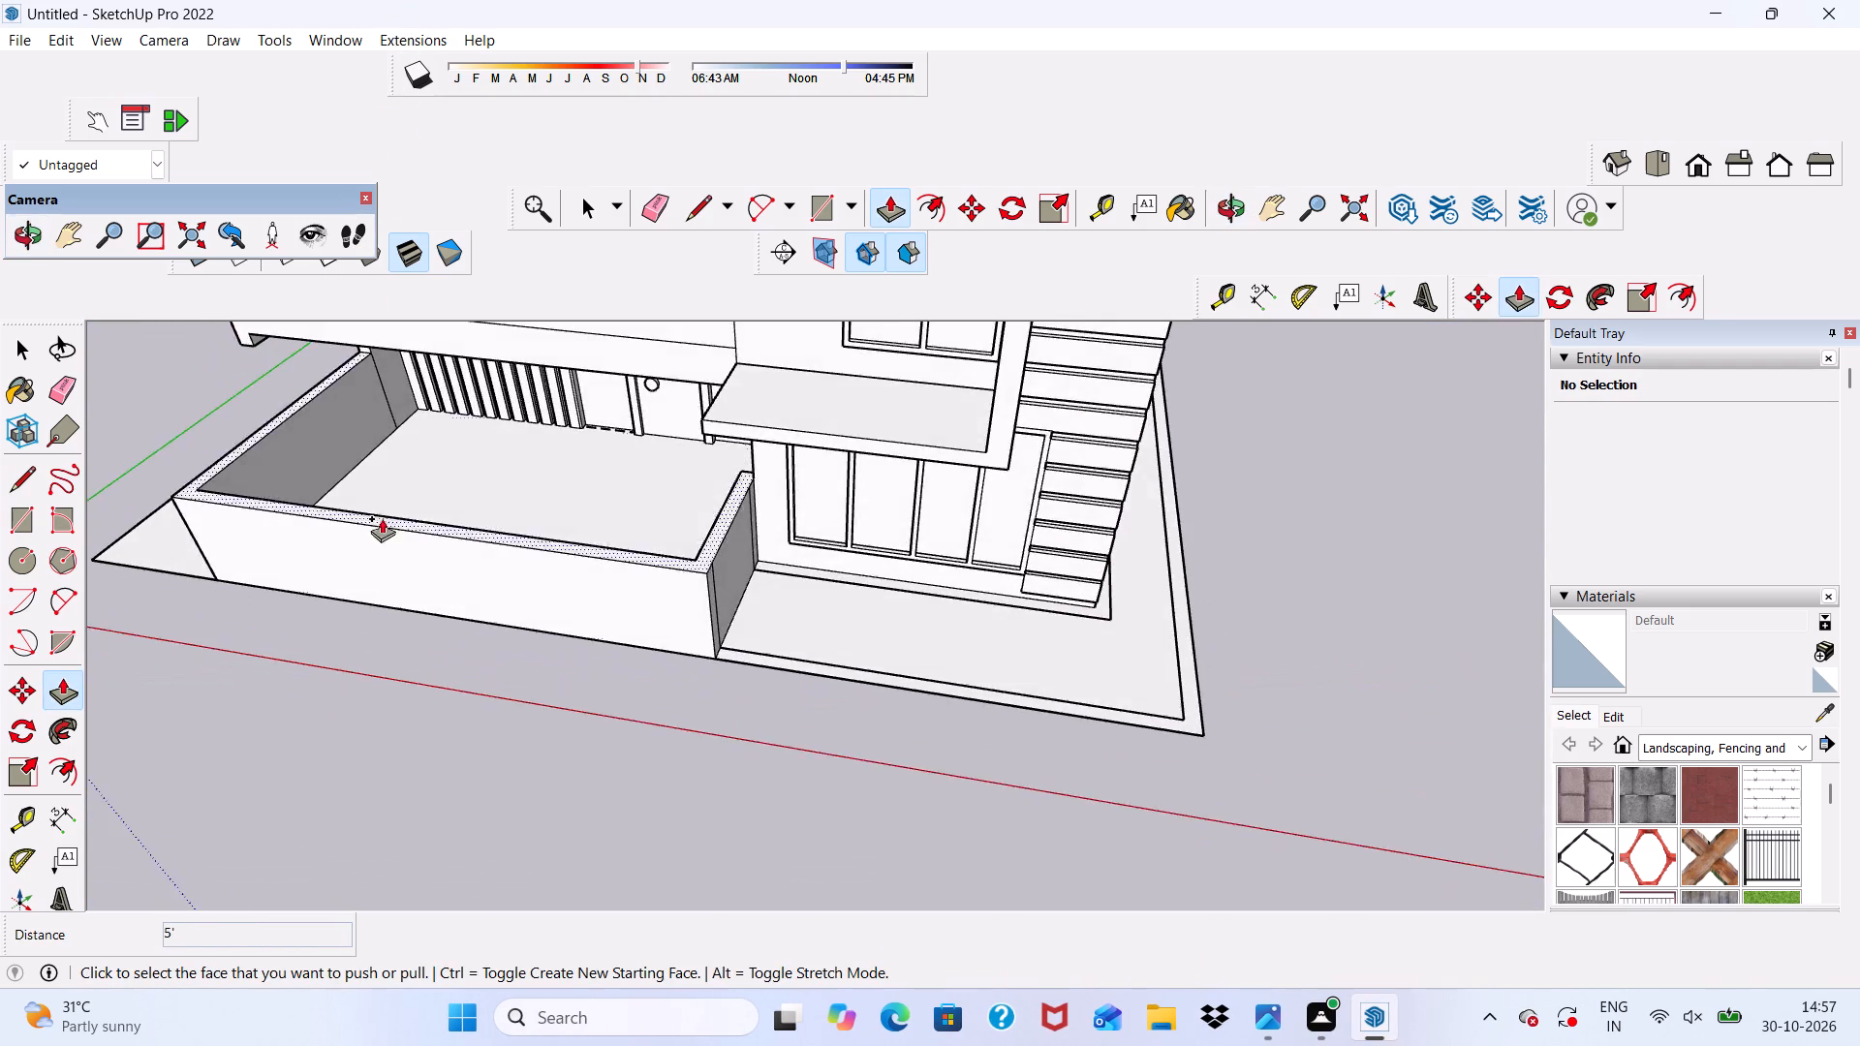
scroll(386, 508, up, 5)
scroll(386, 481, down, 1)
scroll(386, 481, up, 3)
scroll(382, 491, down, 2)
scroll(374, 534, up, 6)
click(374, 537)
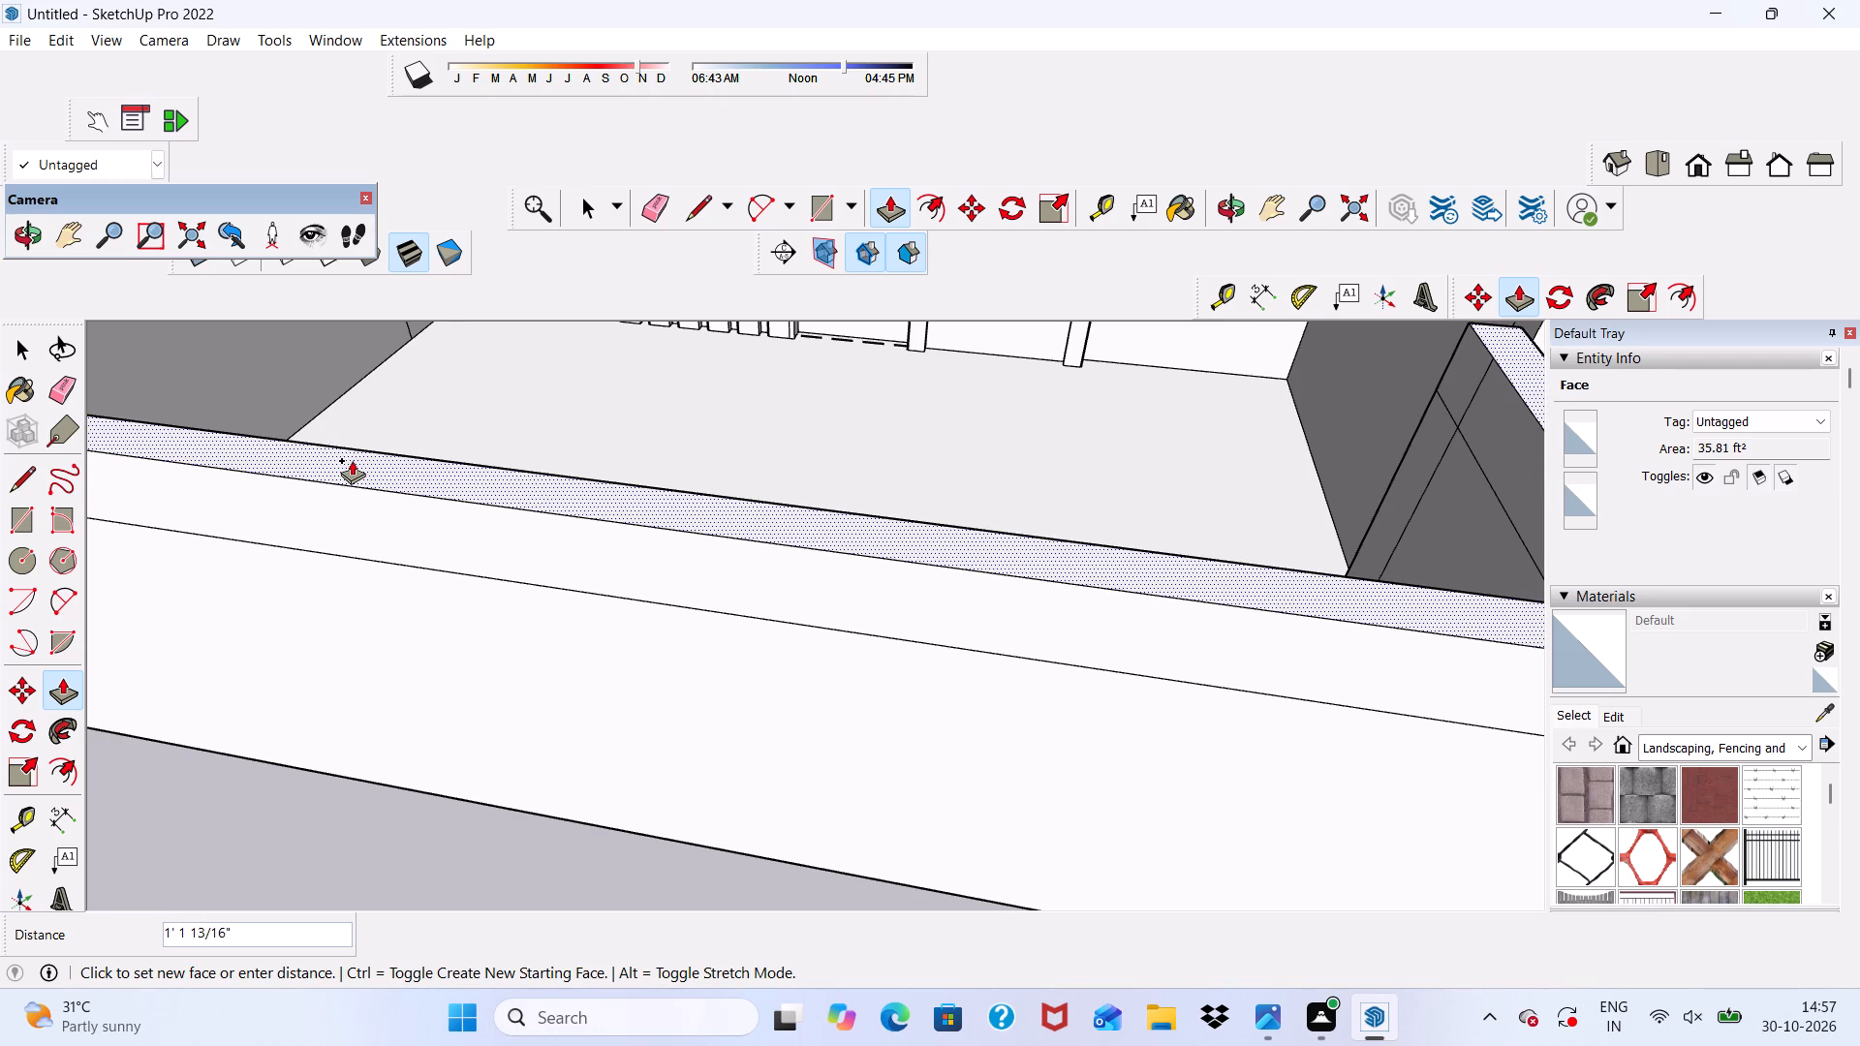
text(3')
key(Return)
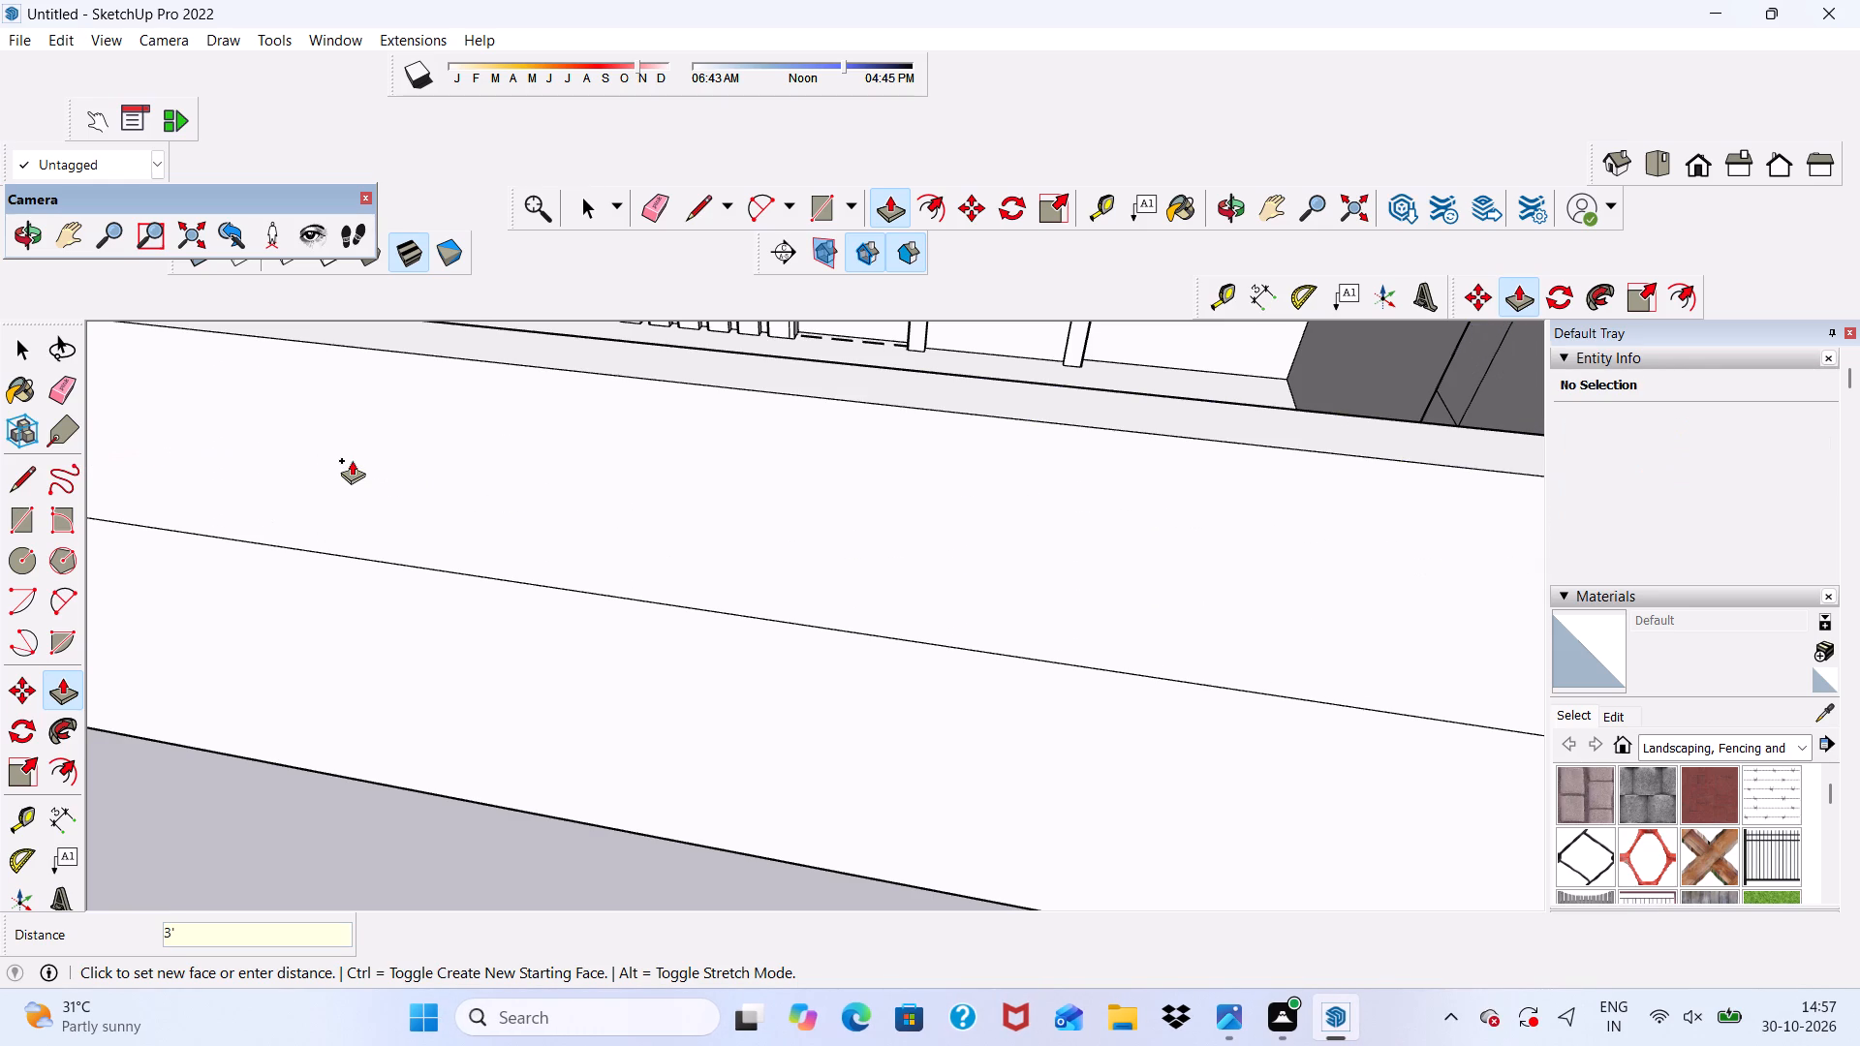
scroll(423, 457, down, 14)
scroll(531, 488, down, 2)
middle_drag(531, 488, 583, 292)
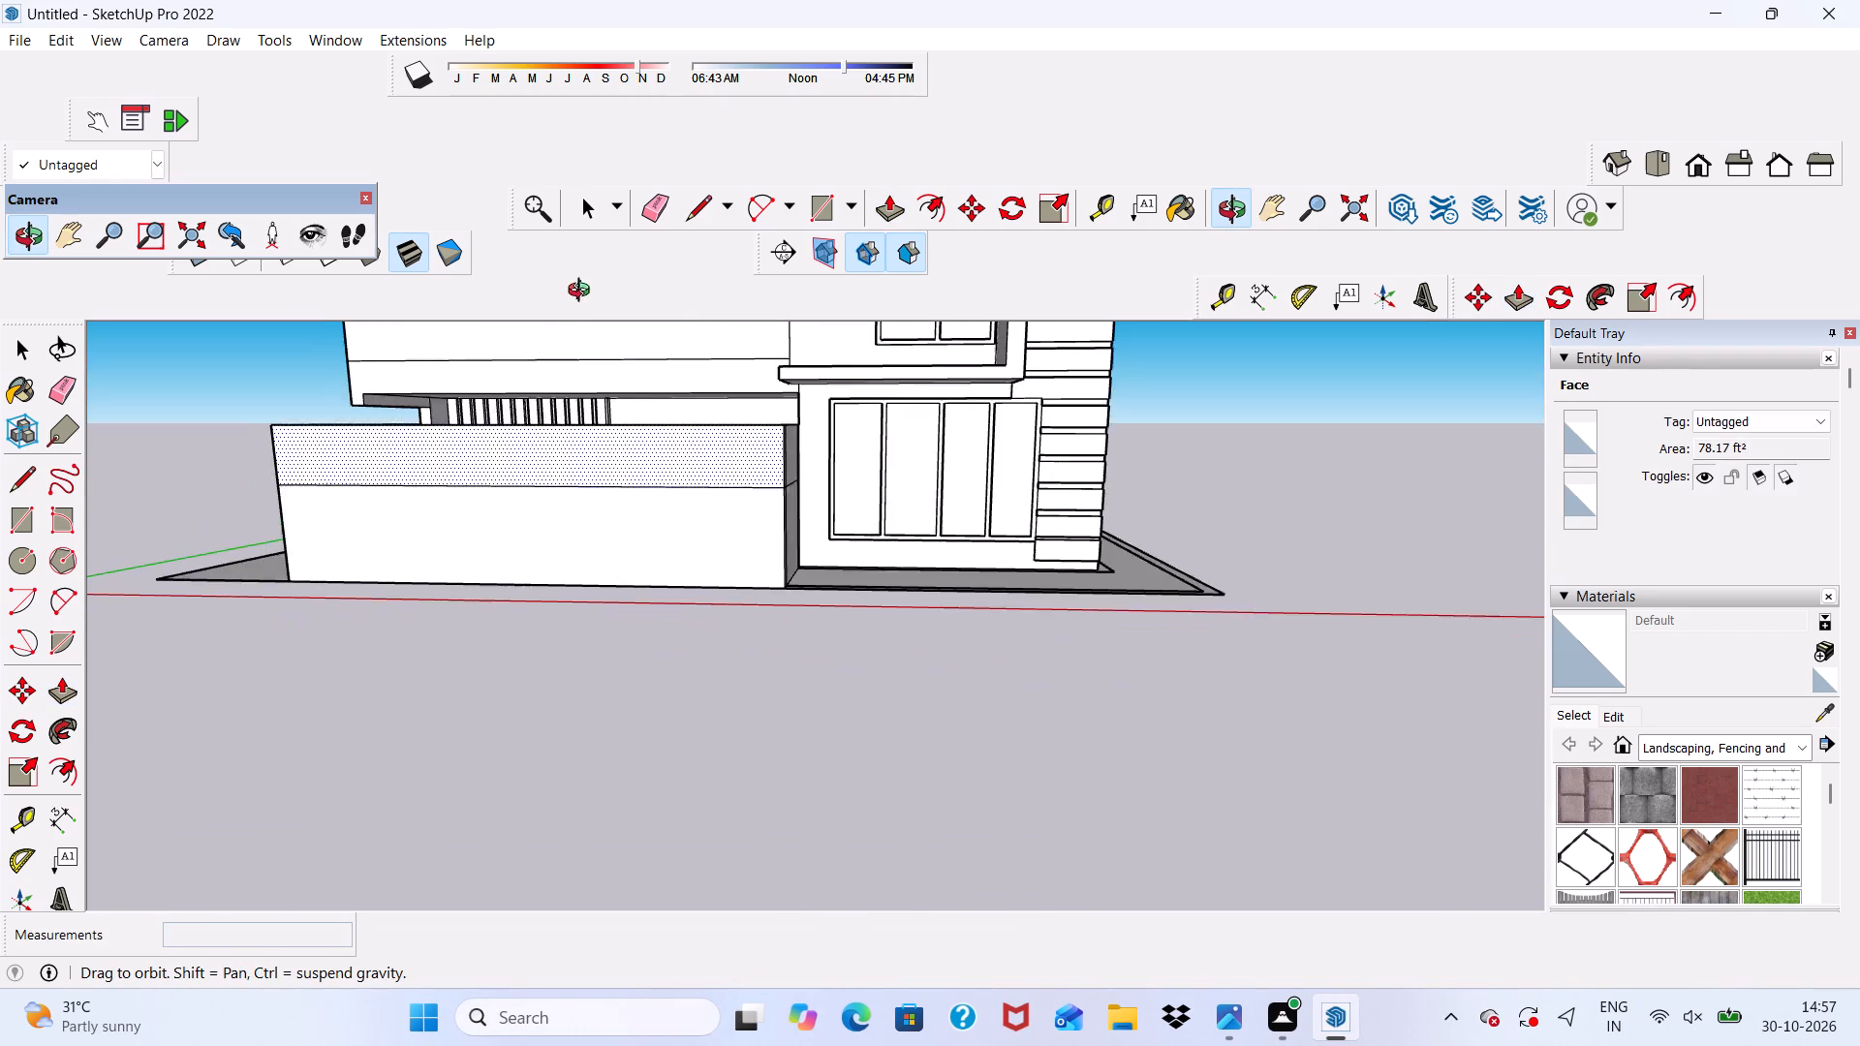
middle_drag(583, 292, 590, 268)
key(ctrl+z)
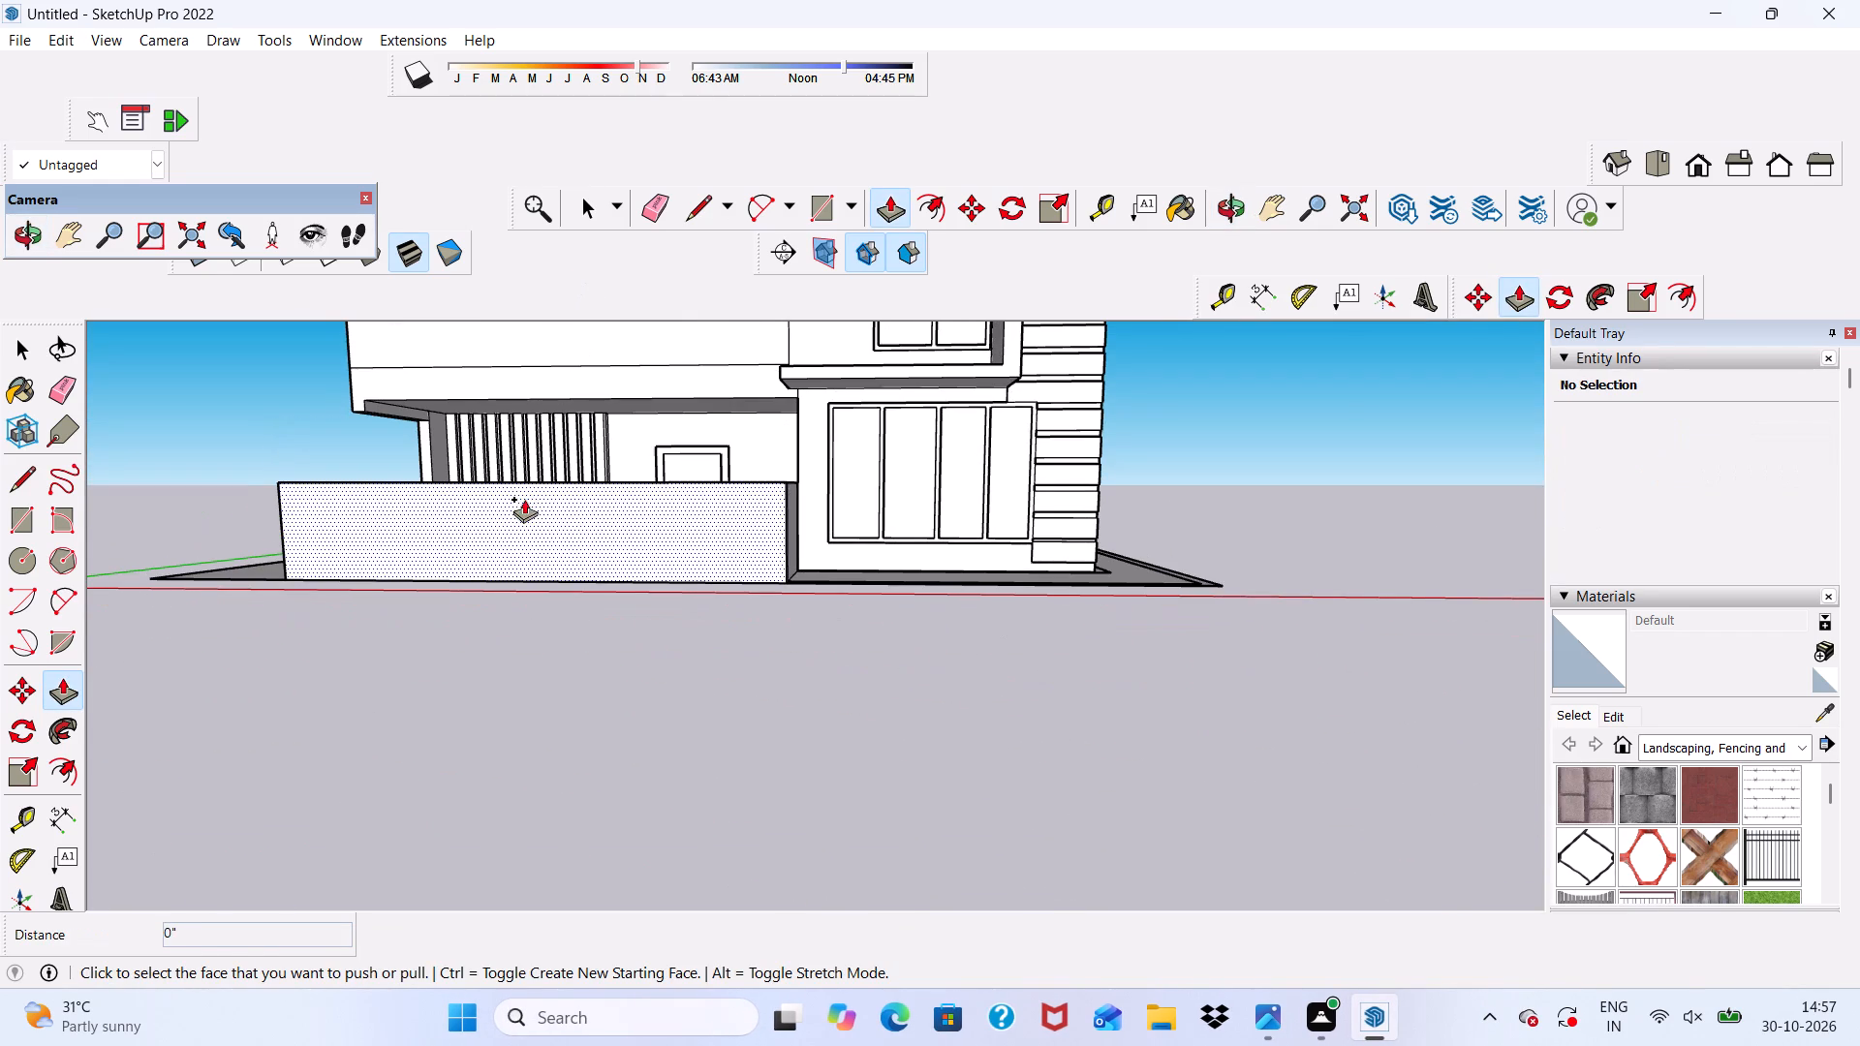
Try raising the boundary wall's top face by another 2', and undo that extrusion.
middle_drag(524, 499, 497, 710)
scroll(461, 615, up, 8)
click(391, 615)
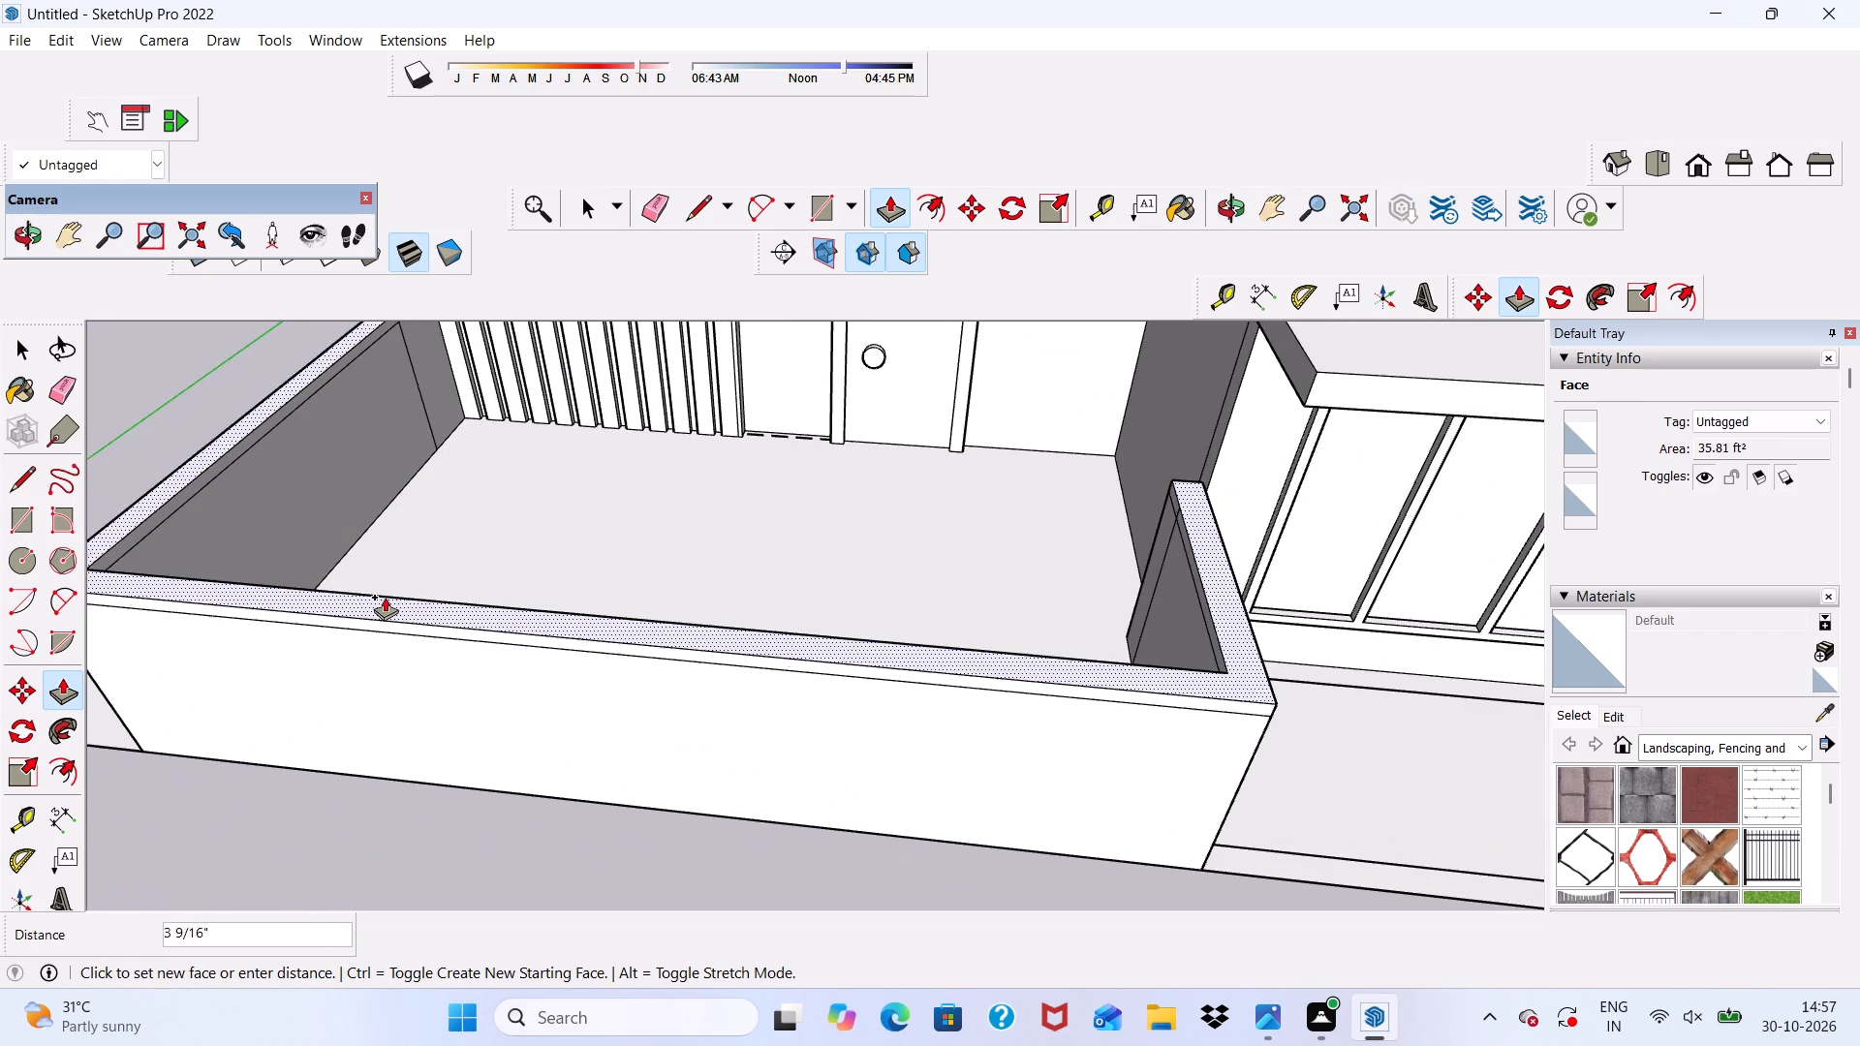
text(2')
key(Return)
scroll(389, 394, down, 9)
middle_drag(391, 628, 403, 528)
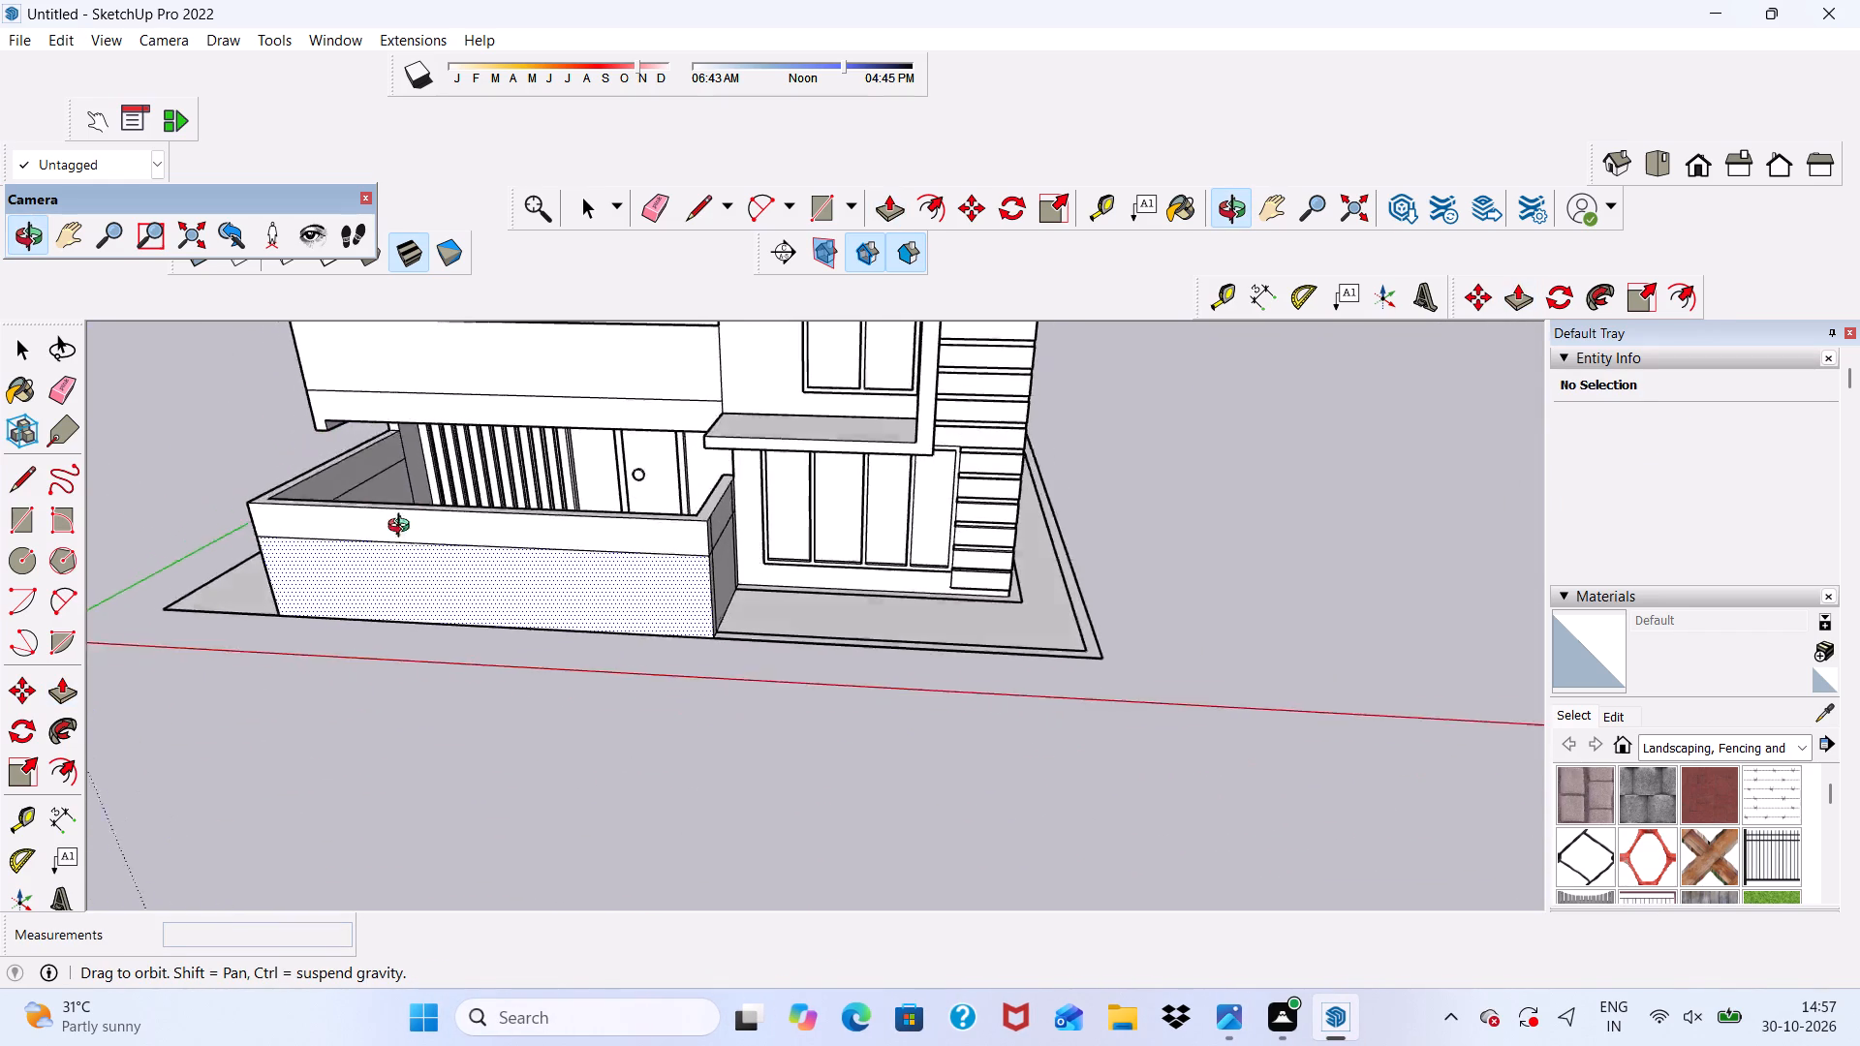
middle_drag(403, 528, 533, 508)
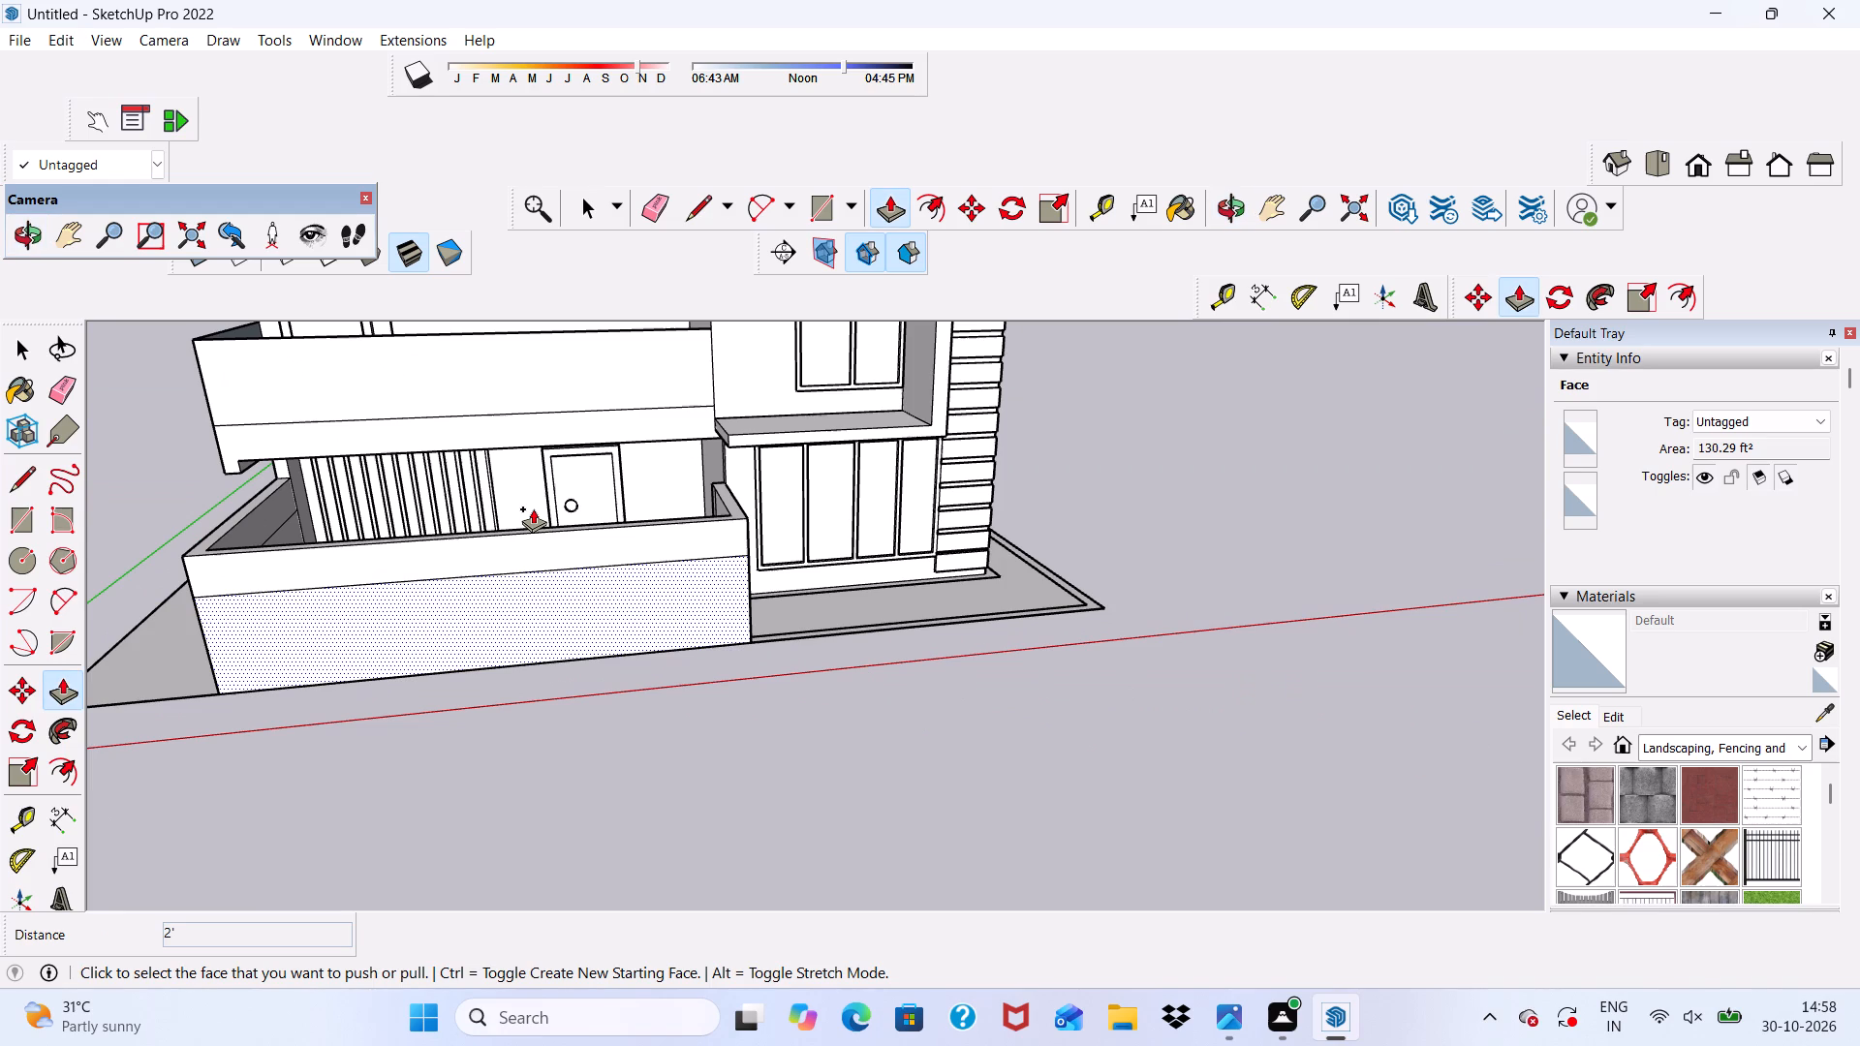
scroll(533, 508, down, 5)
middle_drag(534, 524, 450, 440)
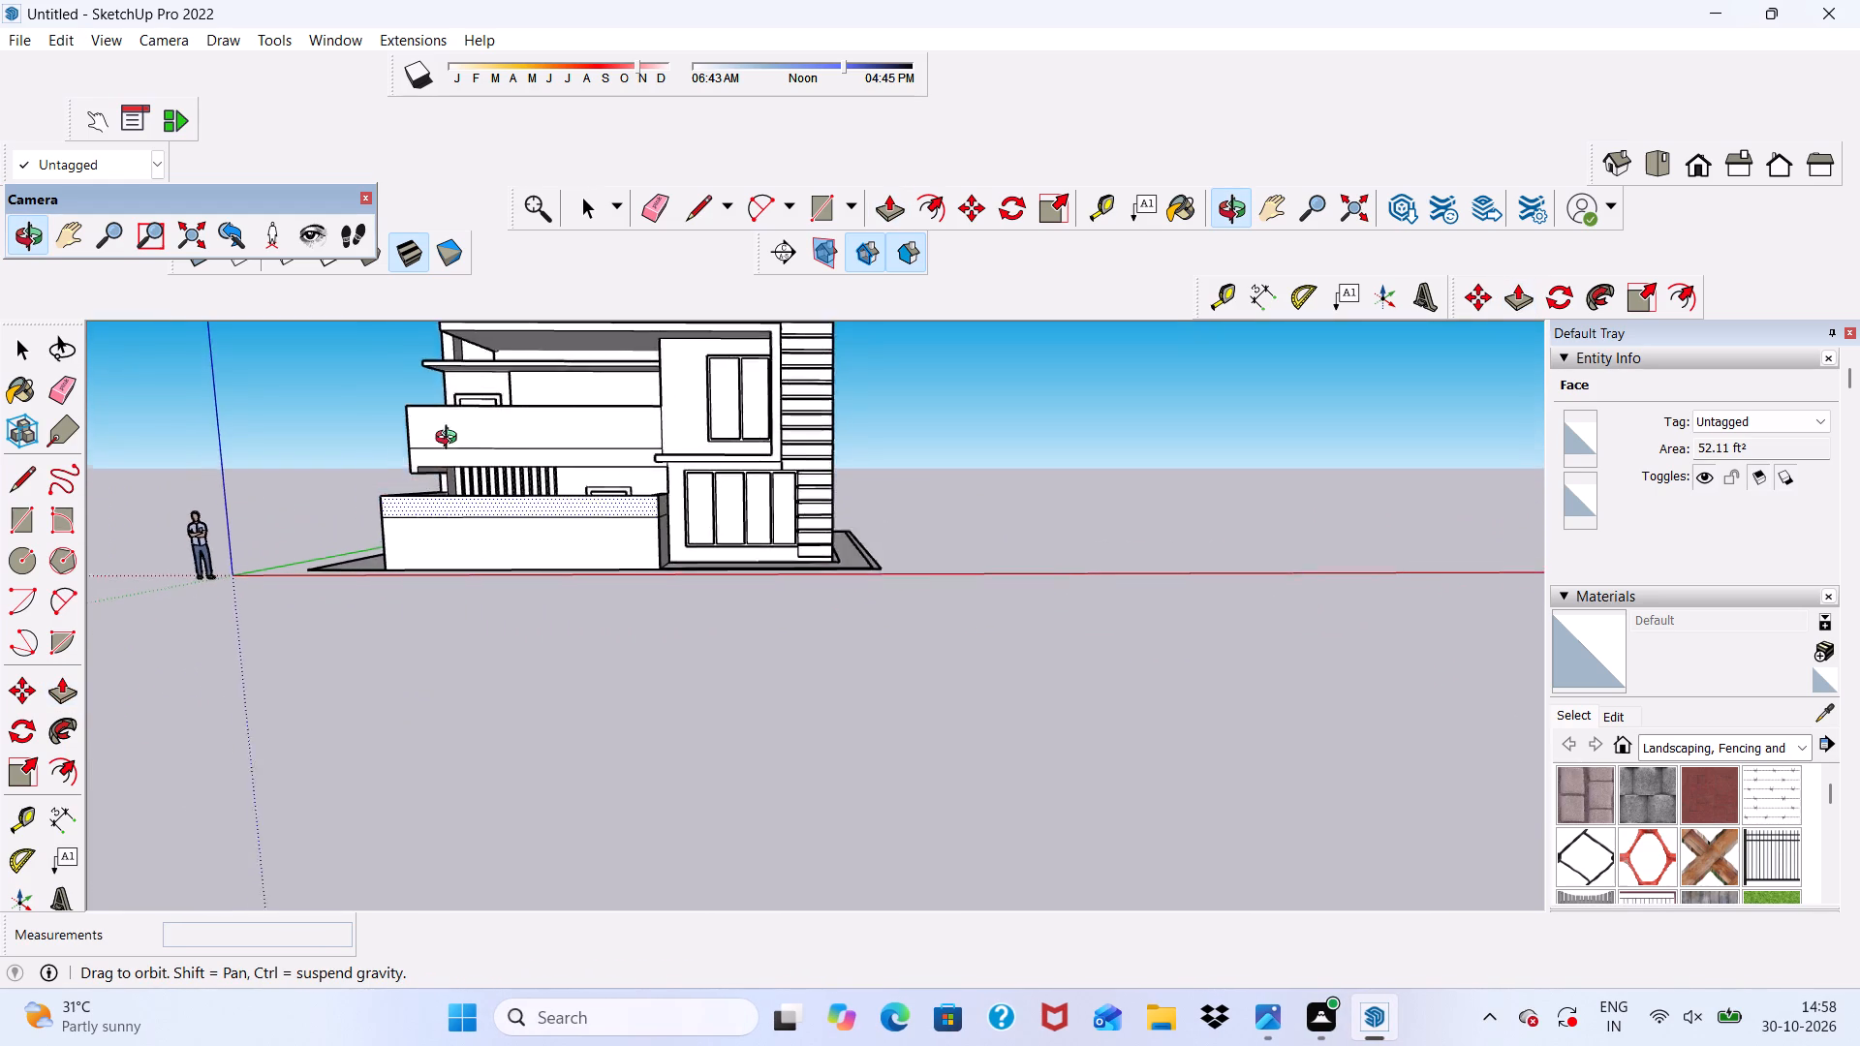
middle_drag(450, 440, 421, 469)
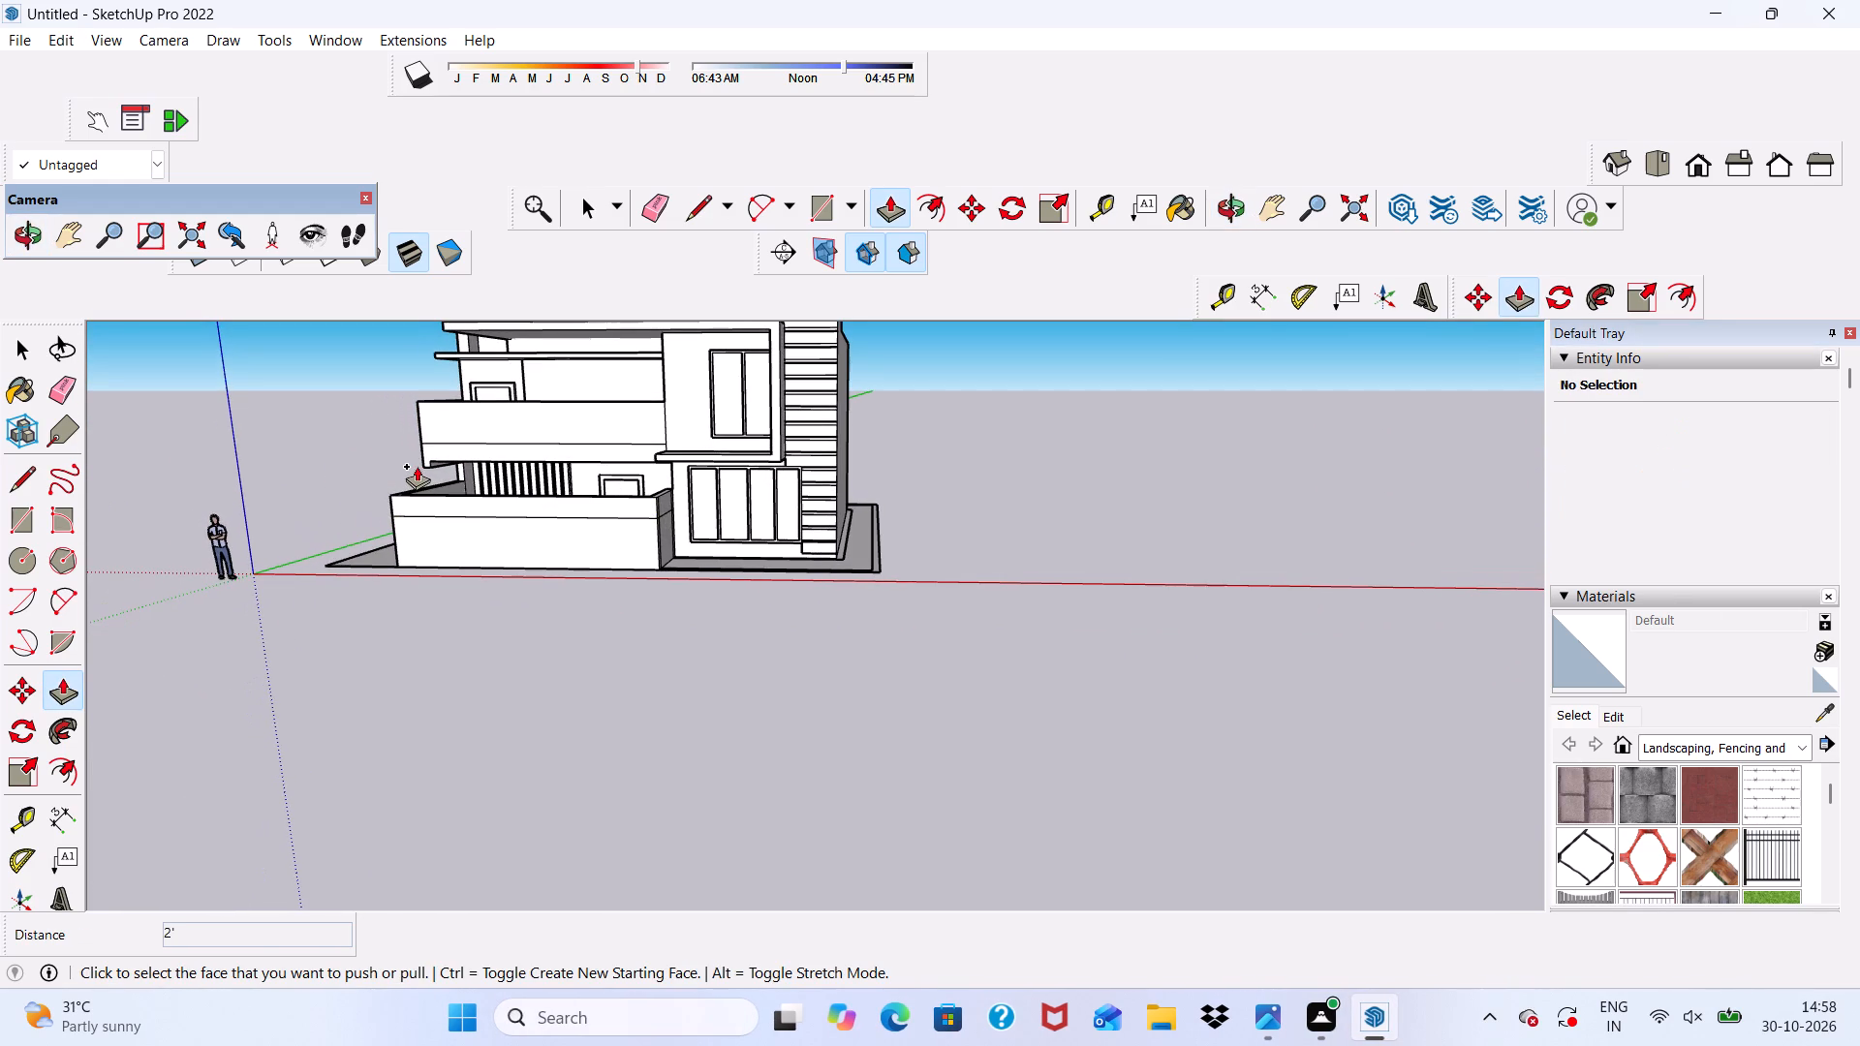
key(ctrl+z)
Draw a thin rectangle about 26' 11/16" by 1 11/16" along the bottom of the boundary wall's front face.
scroll(445, 548, up, 5)
key(space)
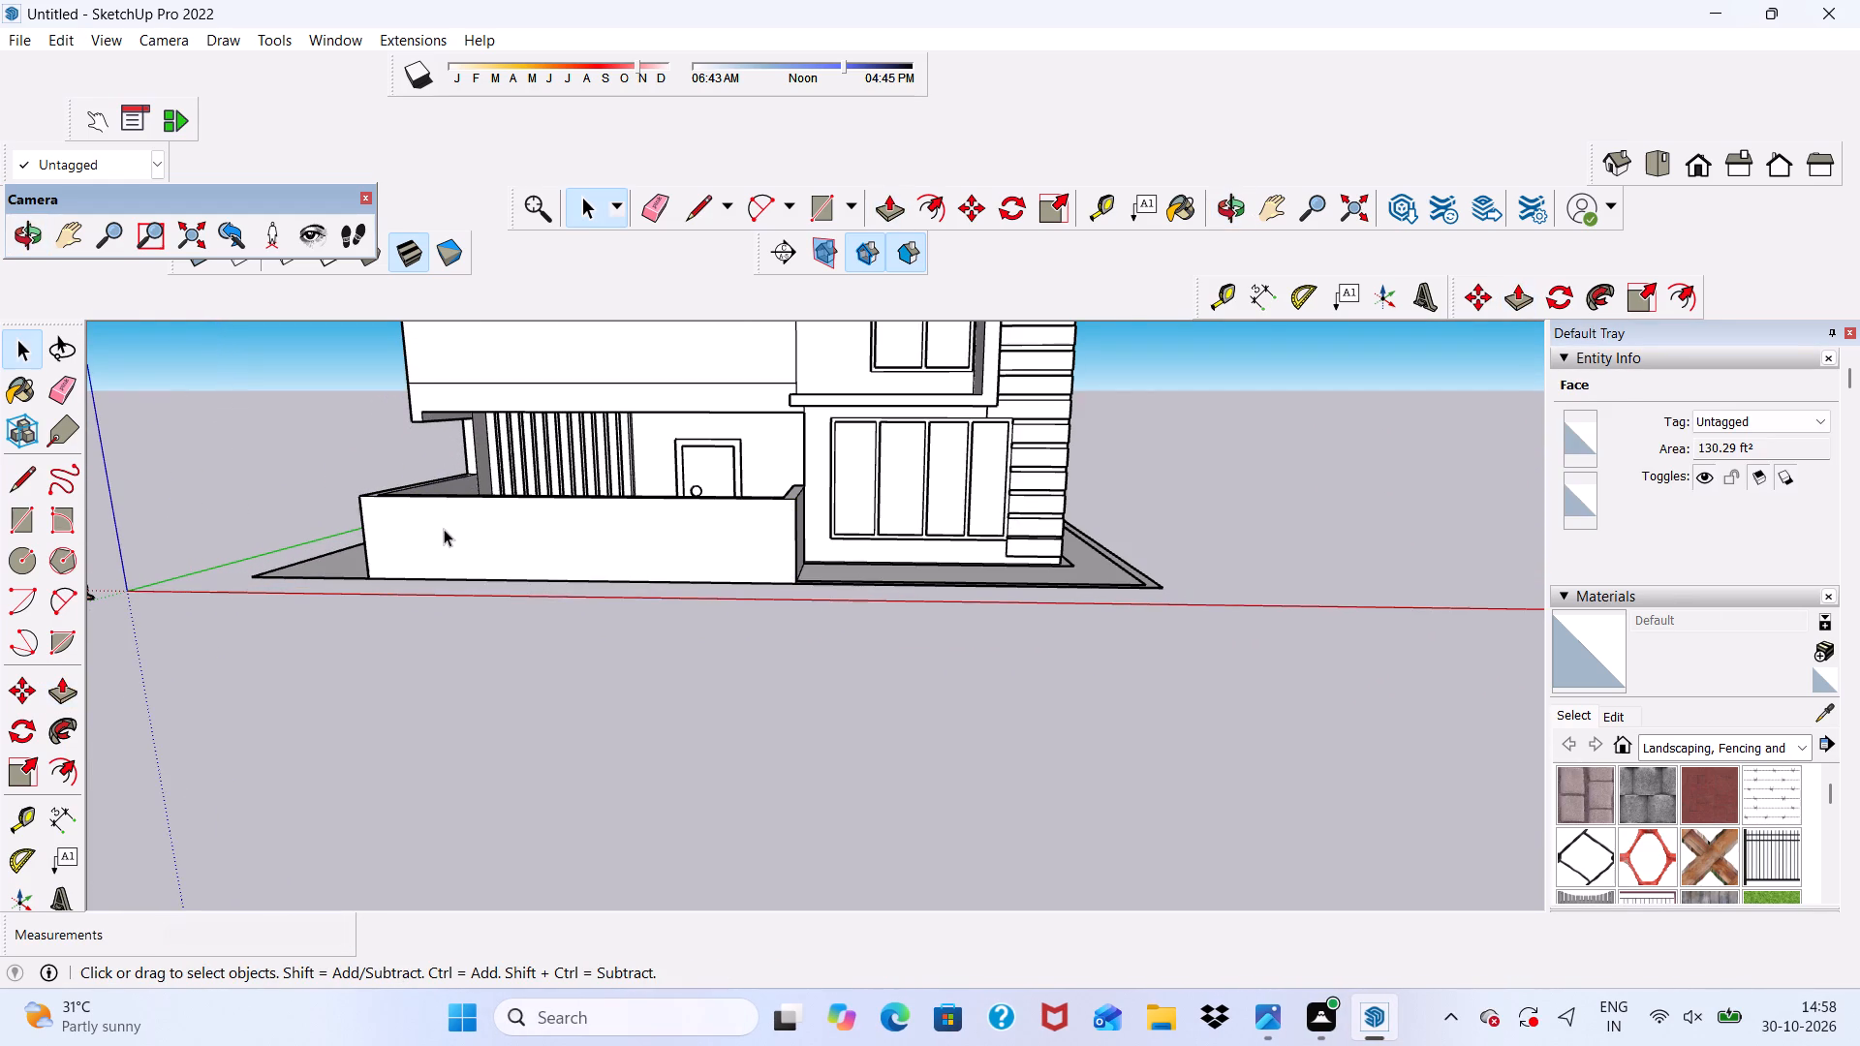
scroll(442, 523, up, 1)
scroll(439, 493, down, 6)
middle_drag(462, 530, 565, 500)
scroll(515, 594, up, 7)
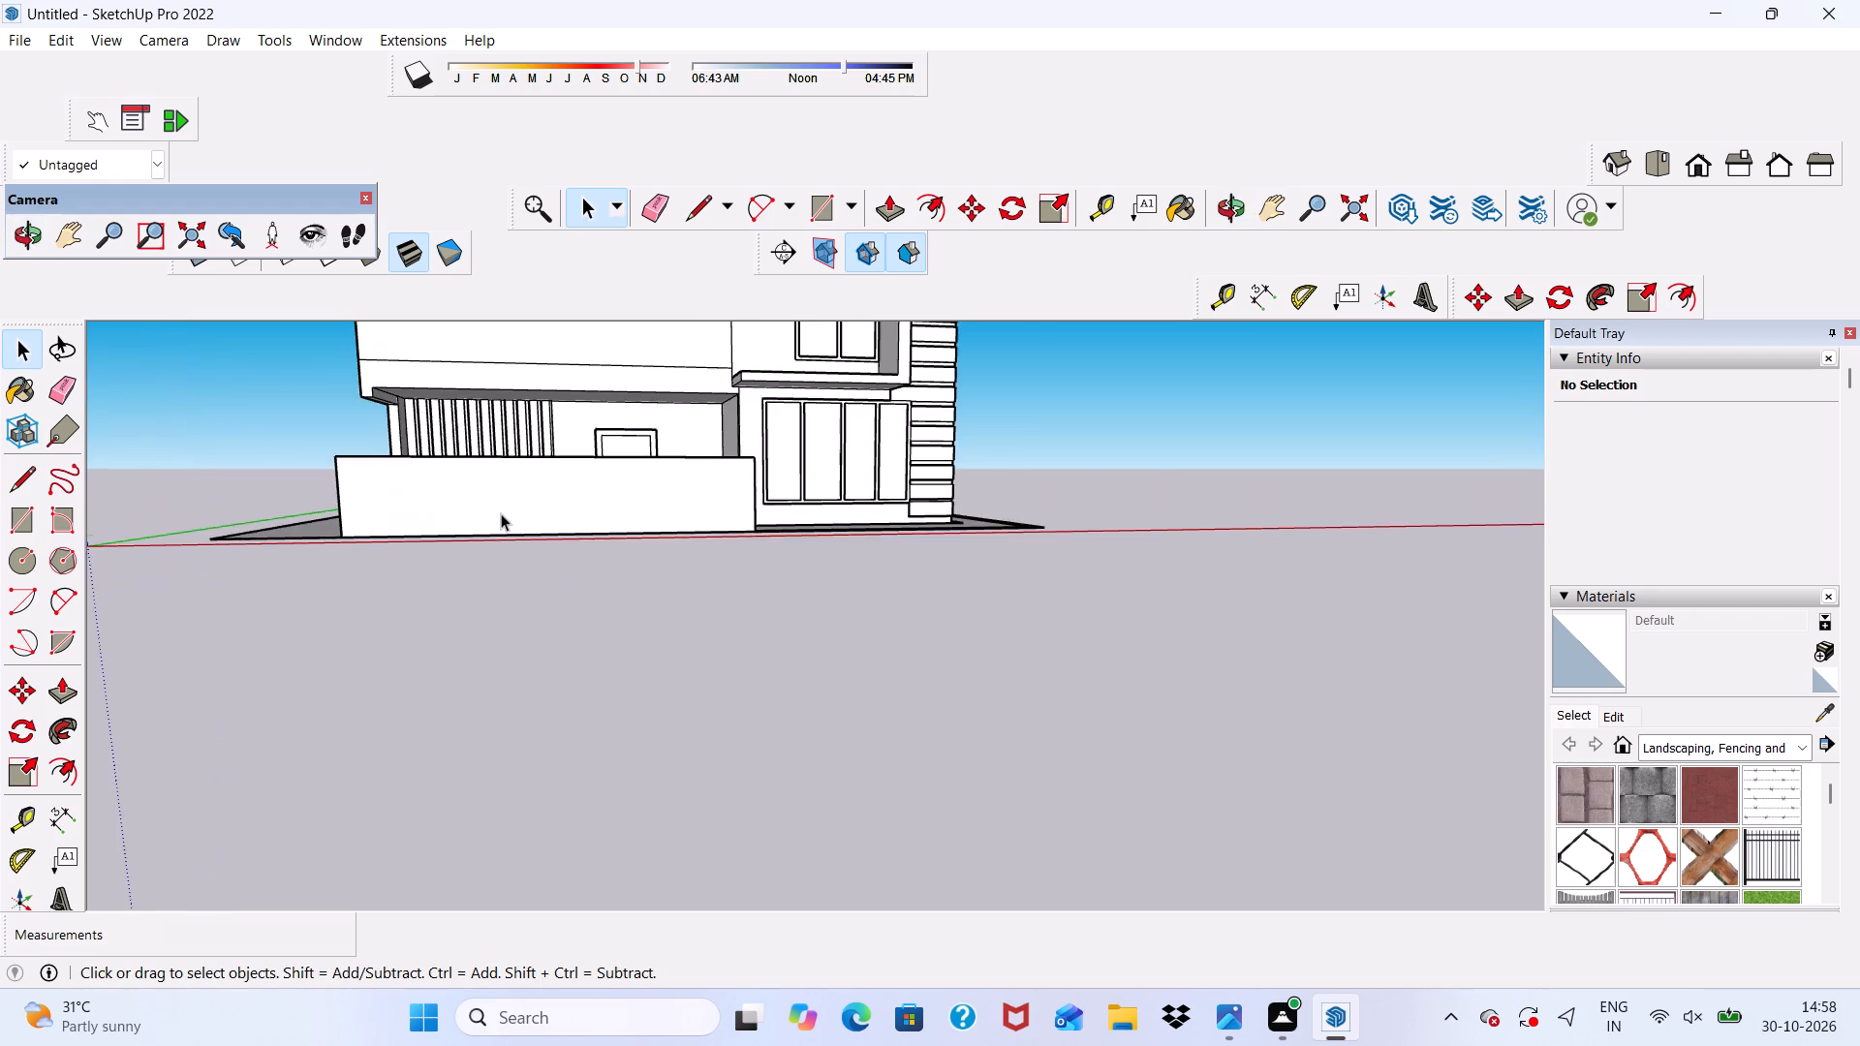
scroll(501, 513, up, 9)
middle_drag(516, 519, 451, 540)
scroll(512, 504, down, 4)
middle_drag(712, 577, 625, 629)
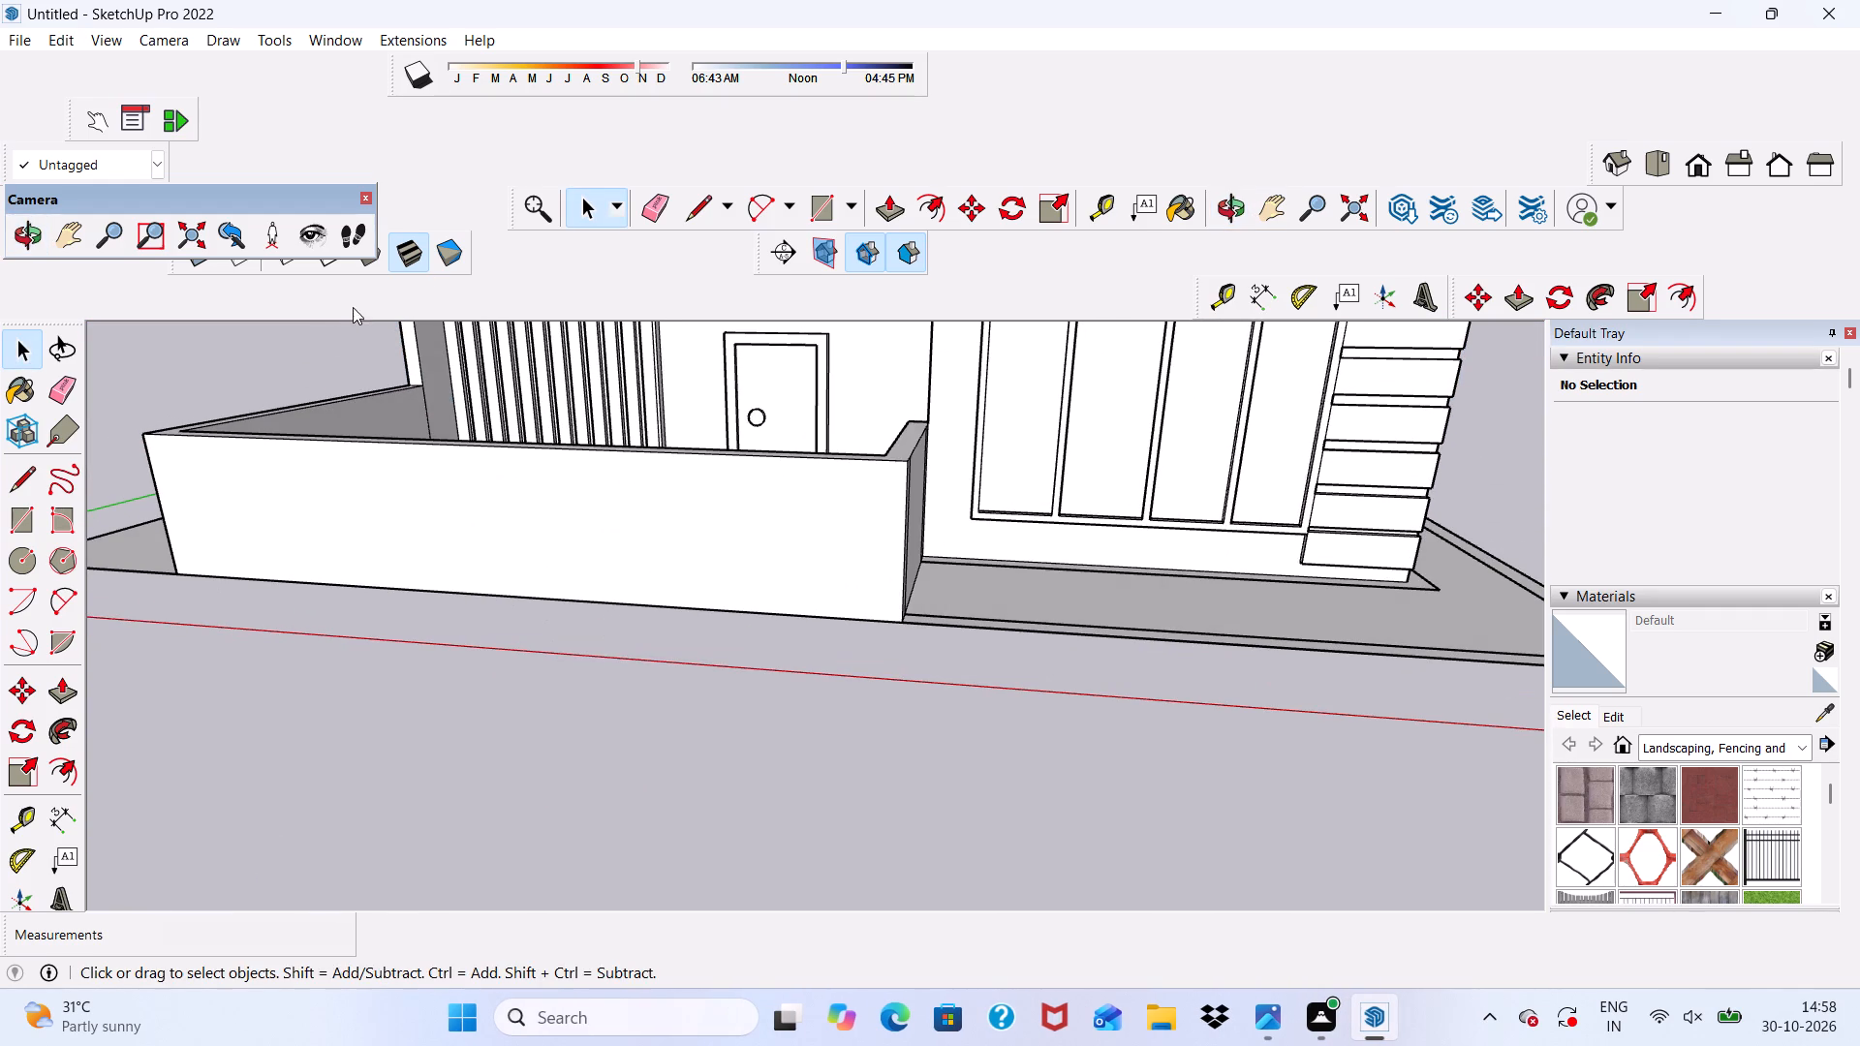
click(817, 220)
scroll(421, 603, up, 2)
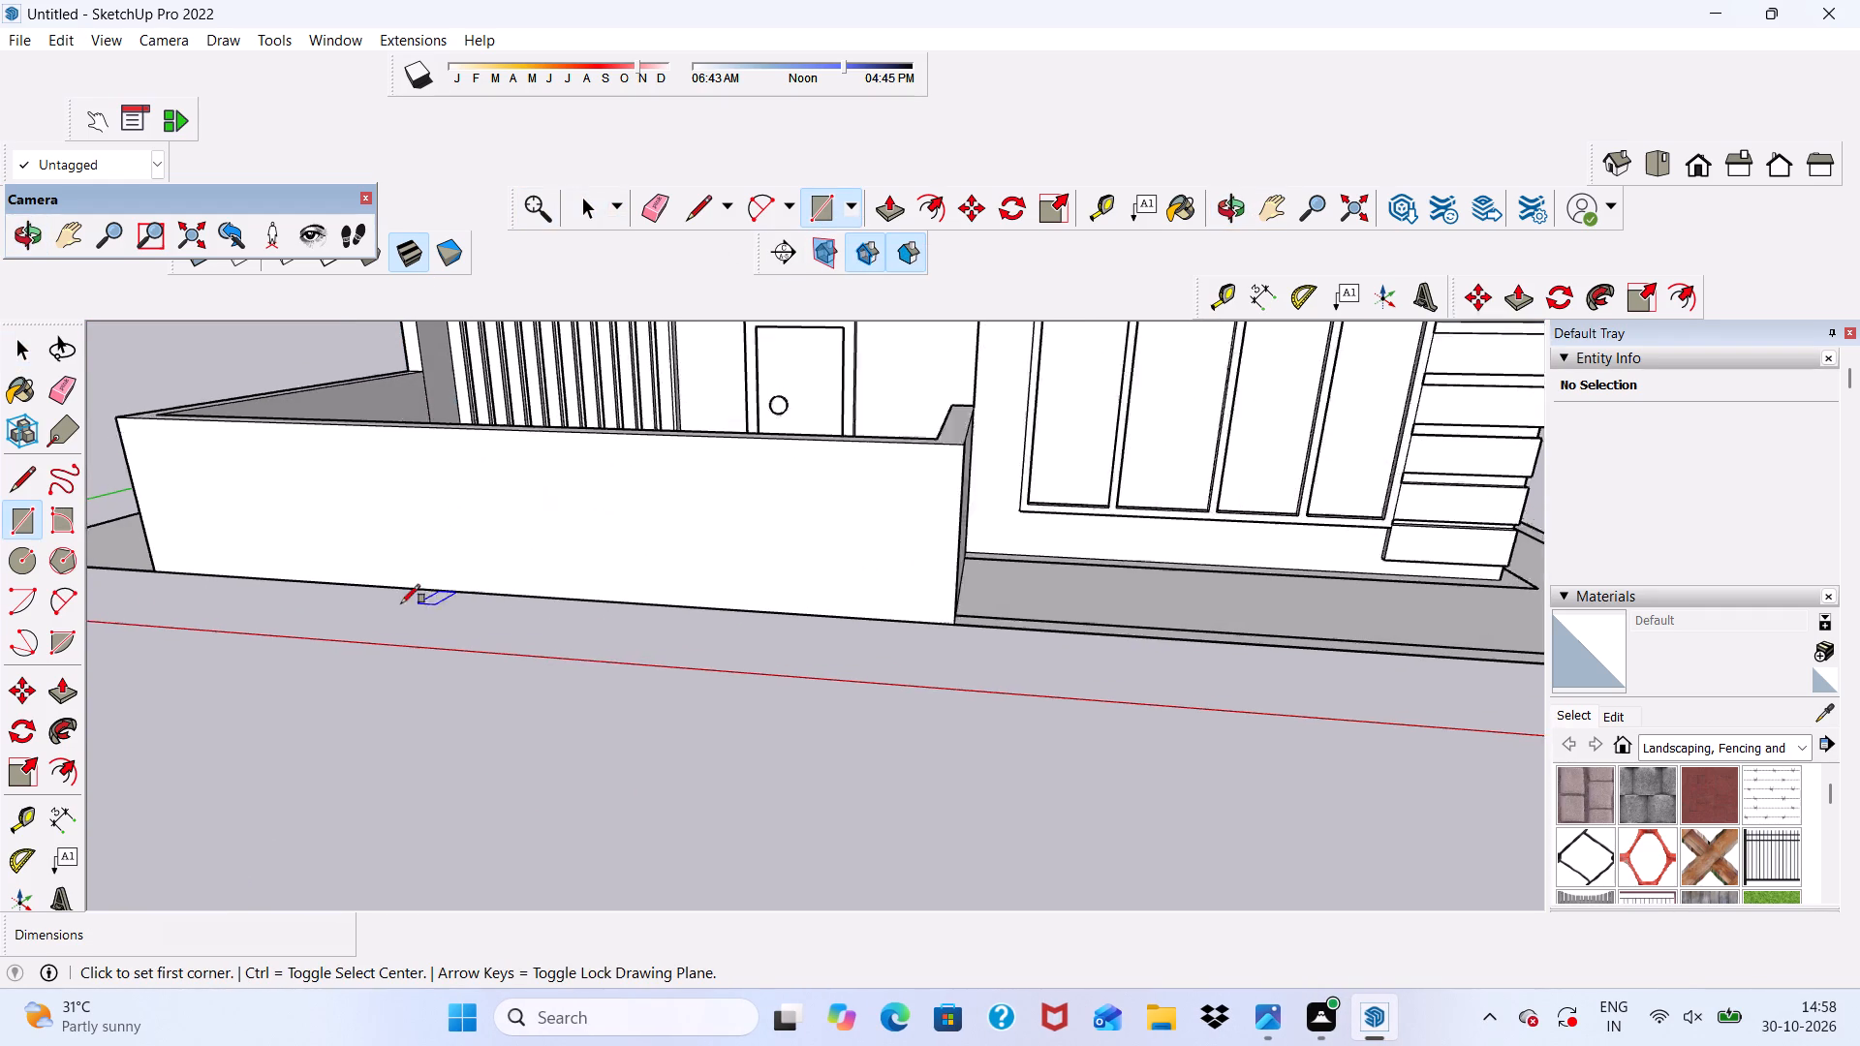
scroll(401, 603, up, 2)
scroll(198, 549, down, 9)
middle_drag(714, 519, 718, 557)
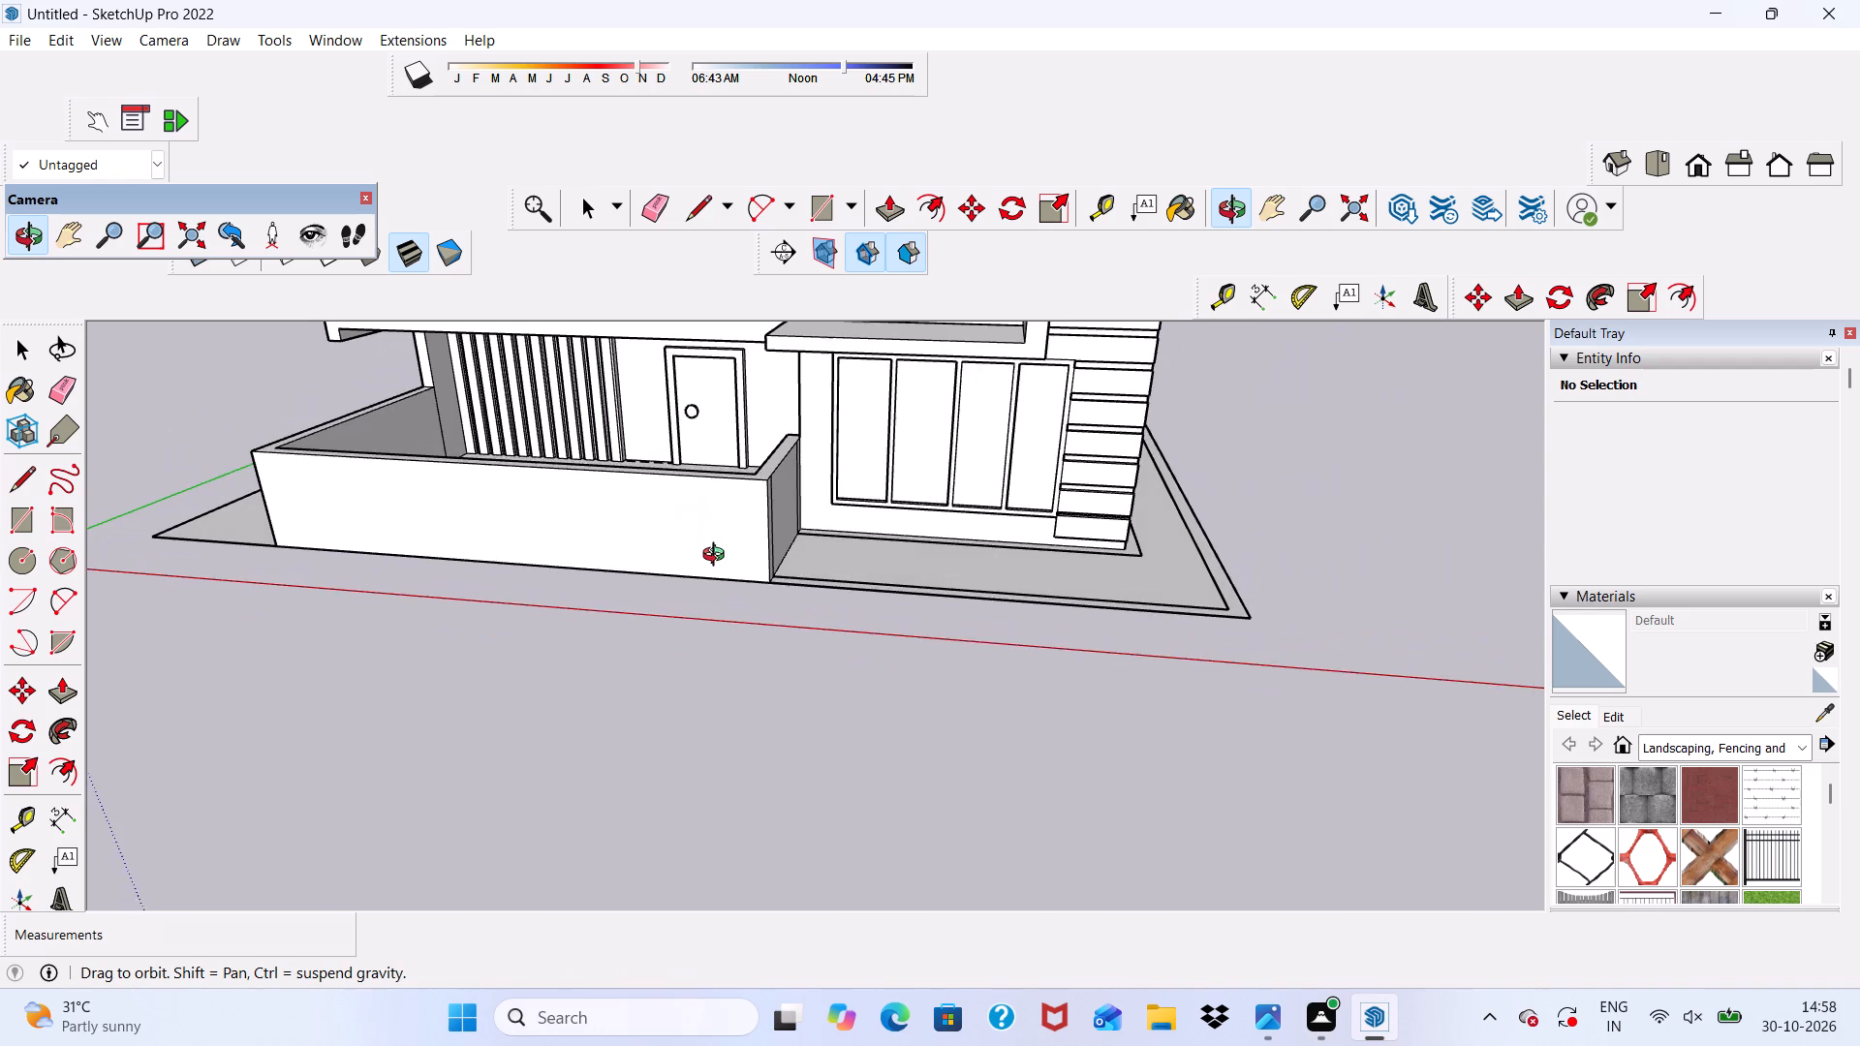
middle_drag(718, 557, 716, 564)
scroll(269, 556, up, 7)
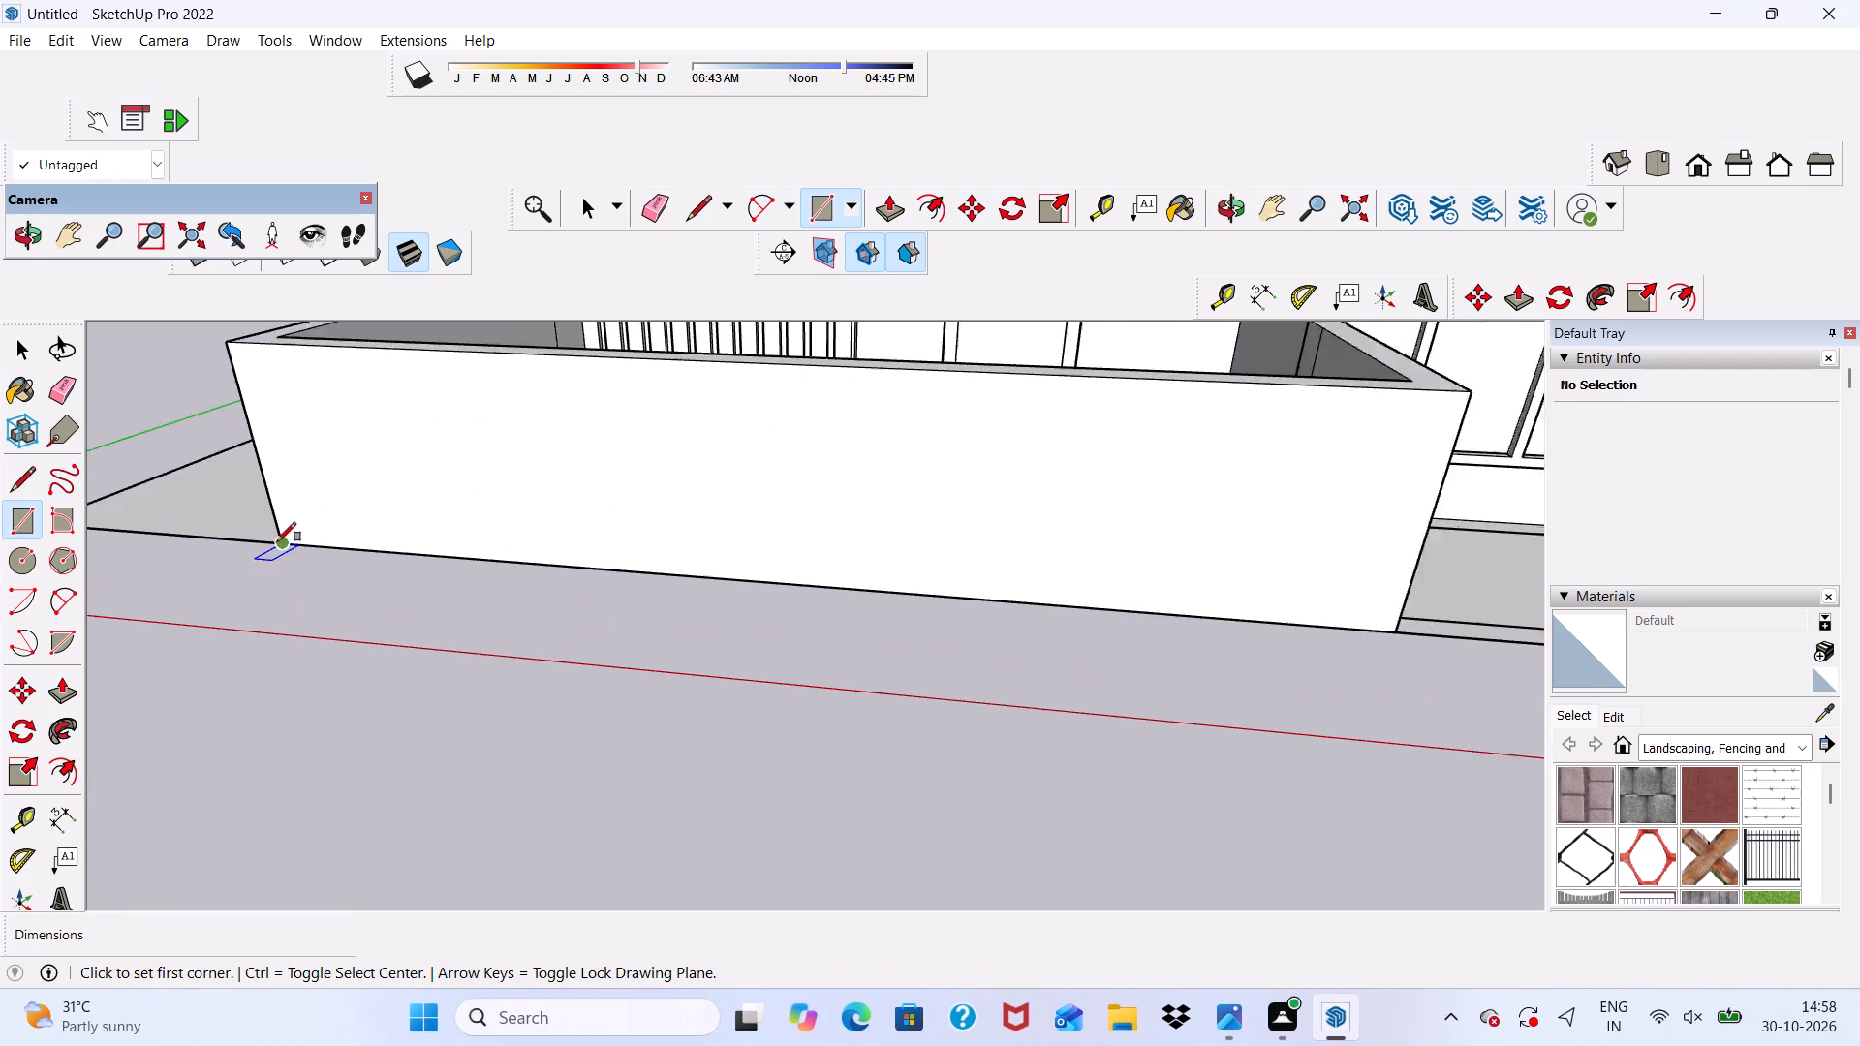
scroll(277, 541, up, 7)
click(265, 542)
scroll(340, 584, down, 3)
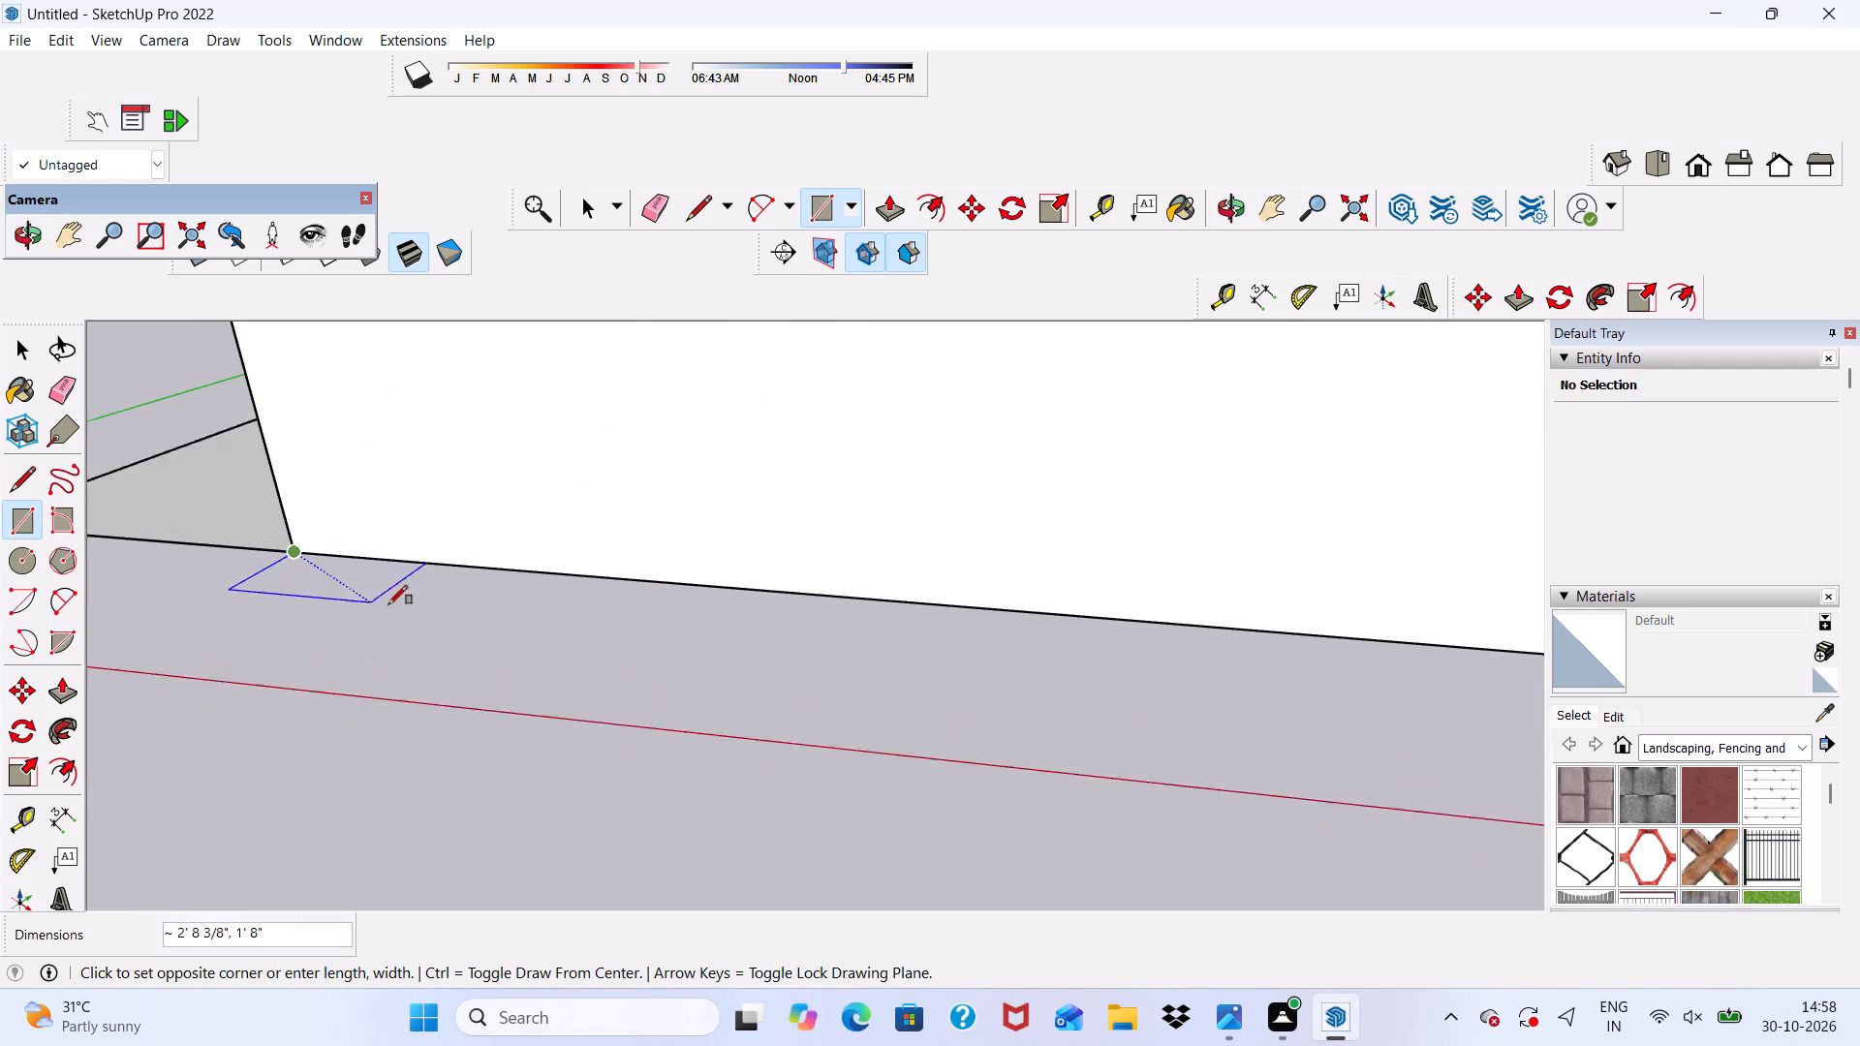
scroll(388, 604, down, 2)
scroll(1040, 626, up, 2)
scroll(618, 500, down, 4)
scroll(1419, 614, up, 4)
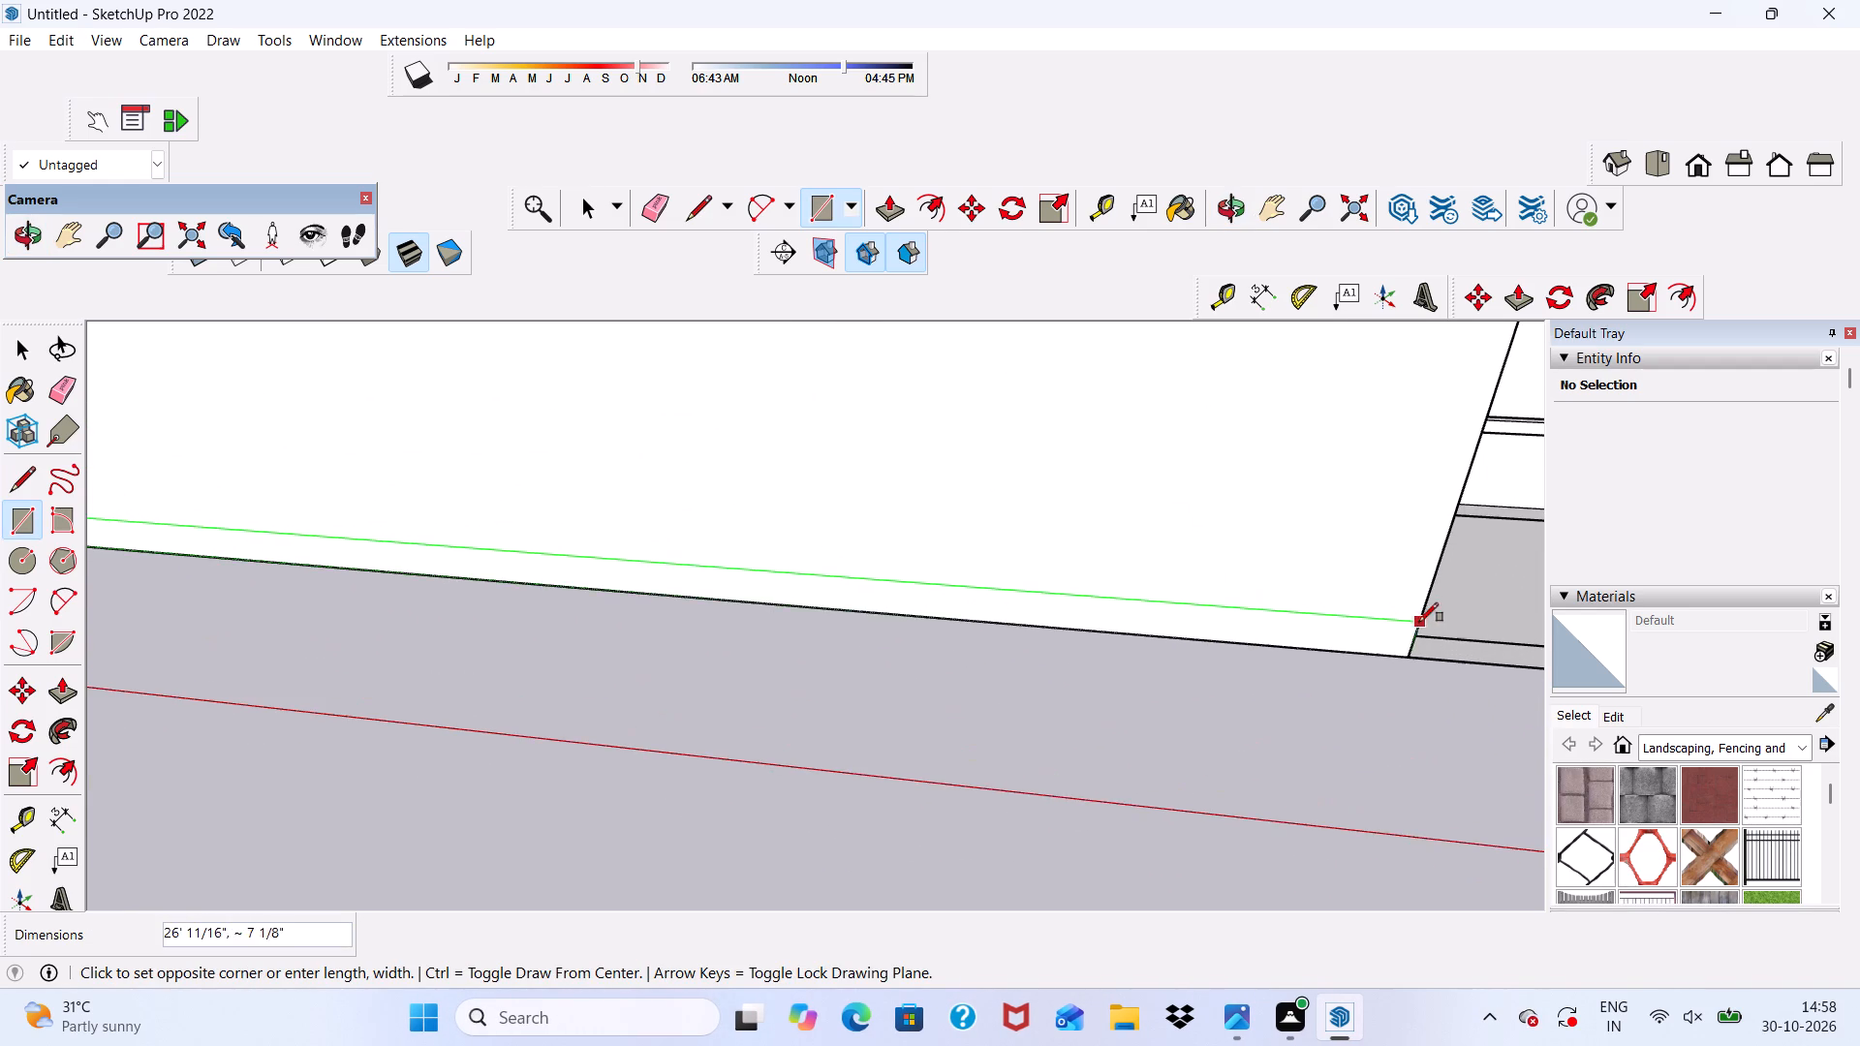
scroll(1354, 651, up, 8)
scroll(1435, 644, up, 3)
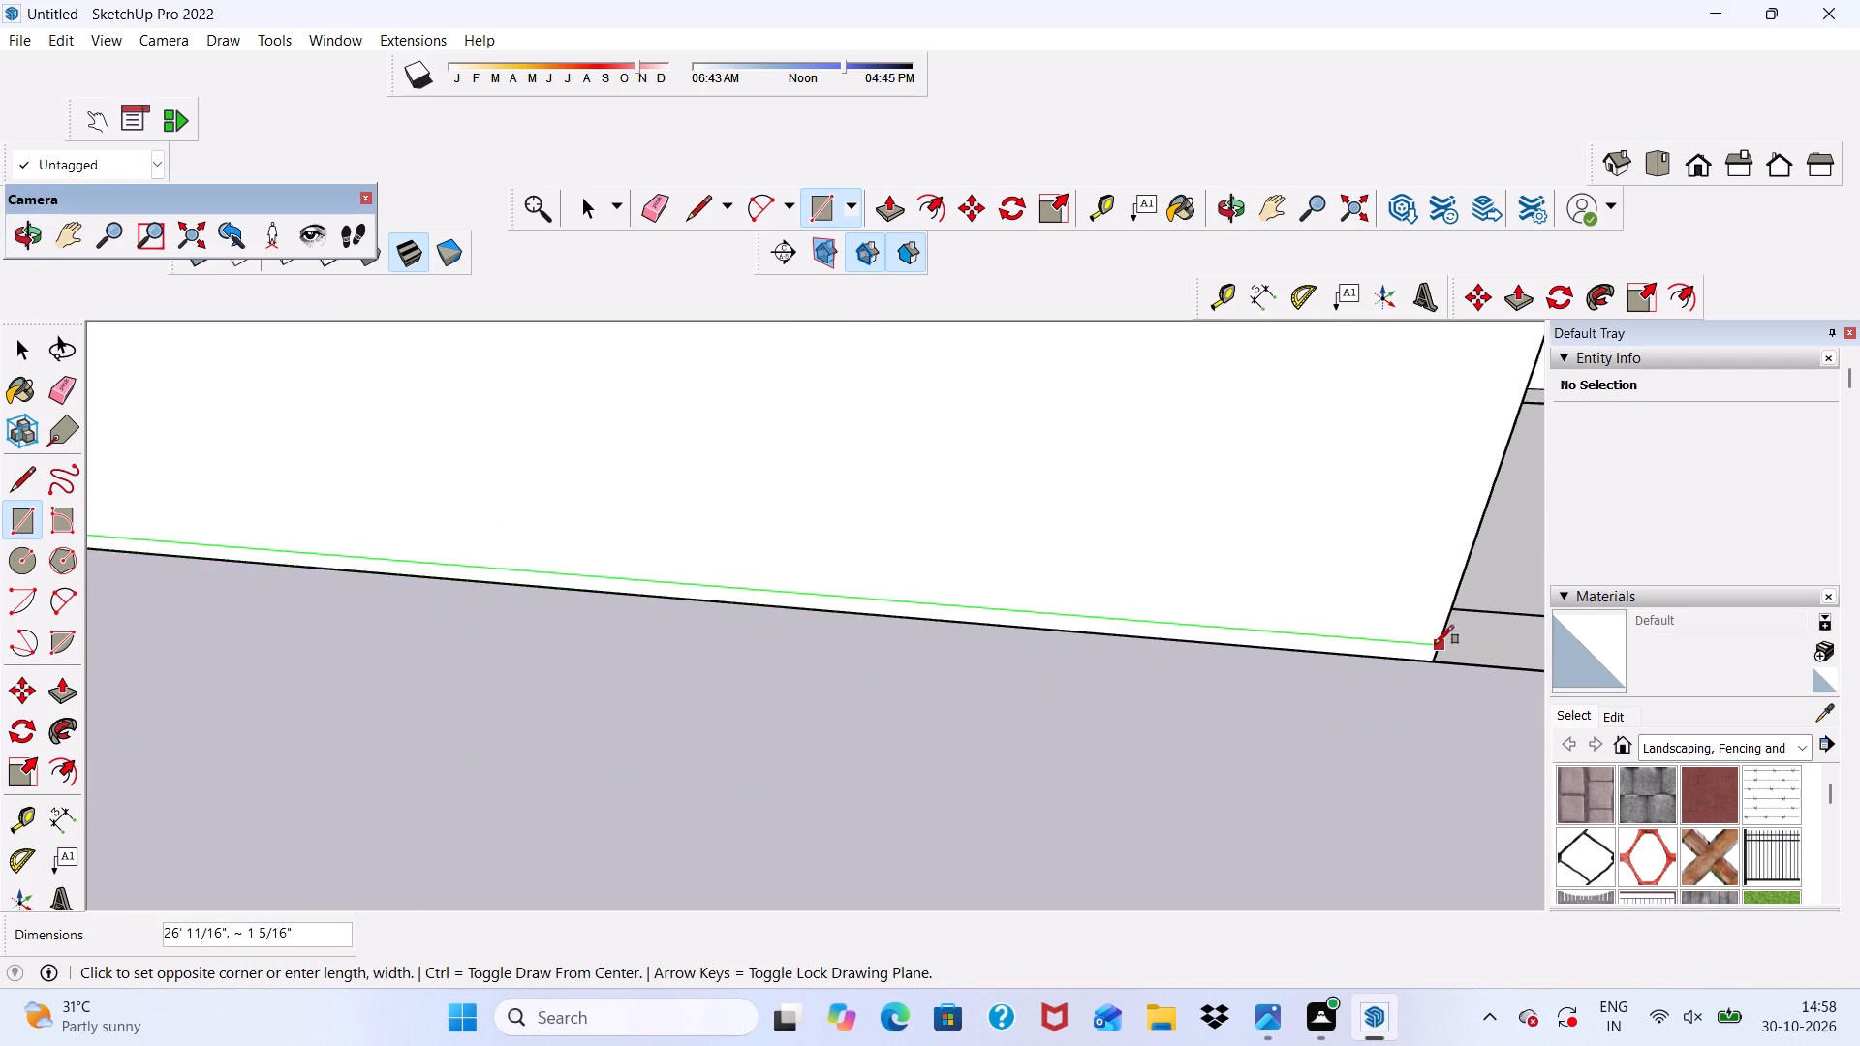
scroll(1435, 644, up, 1)
click(1435, 638)
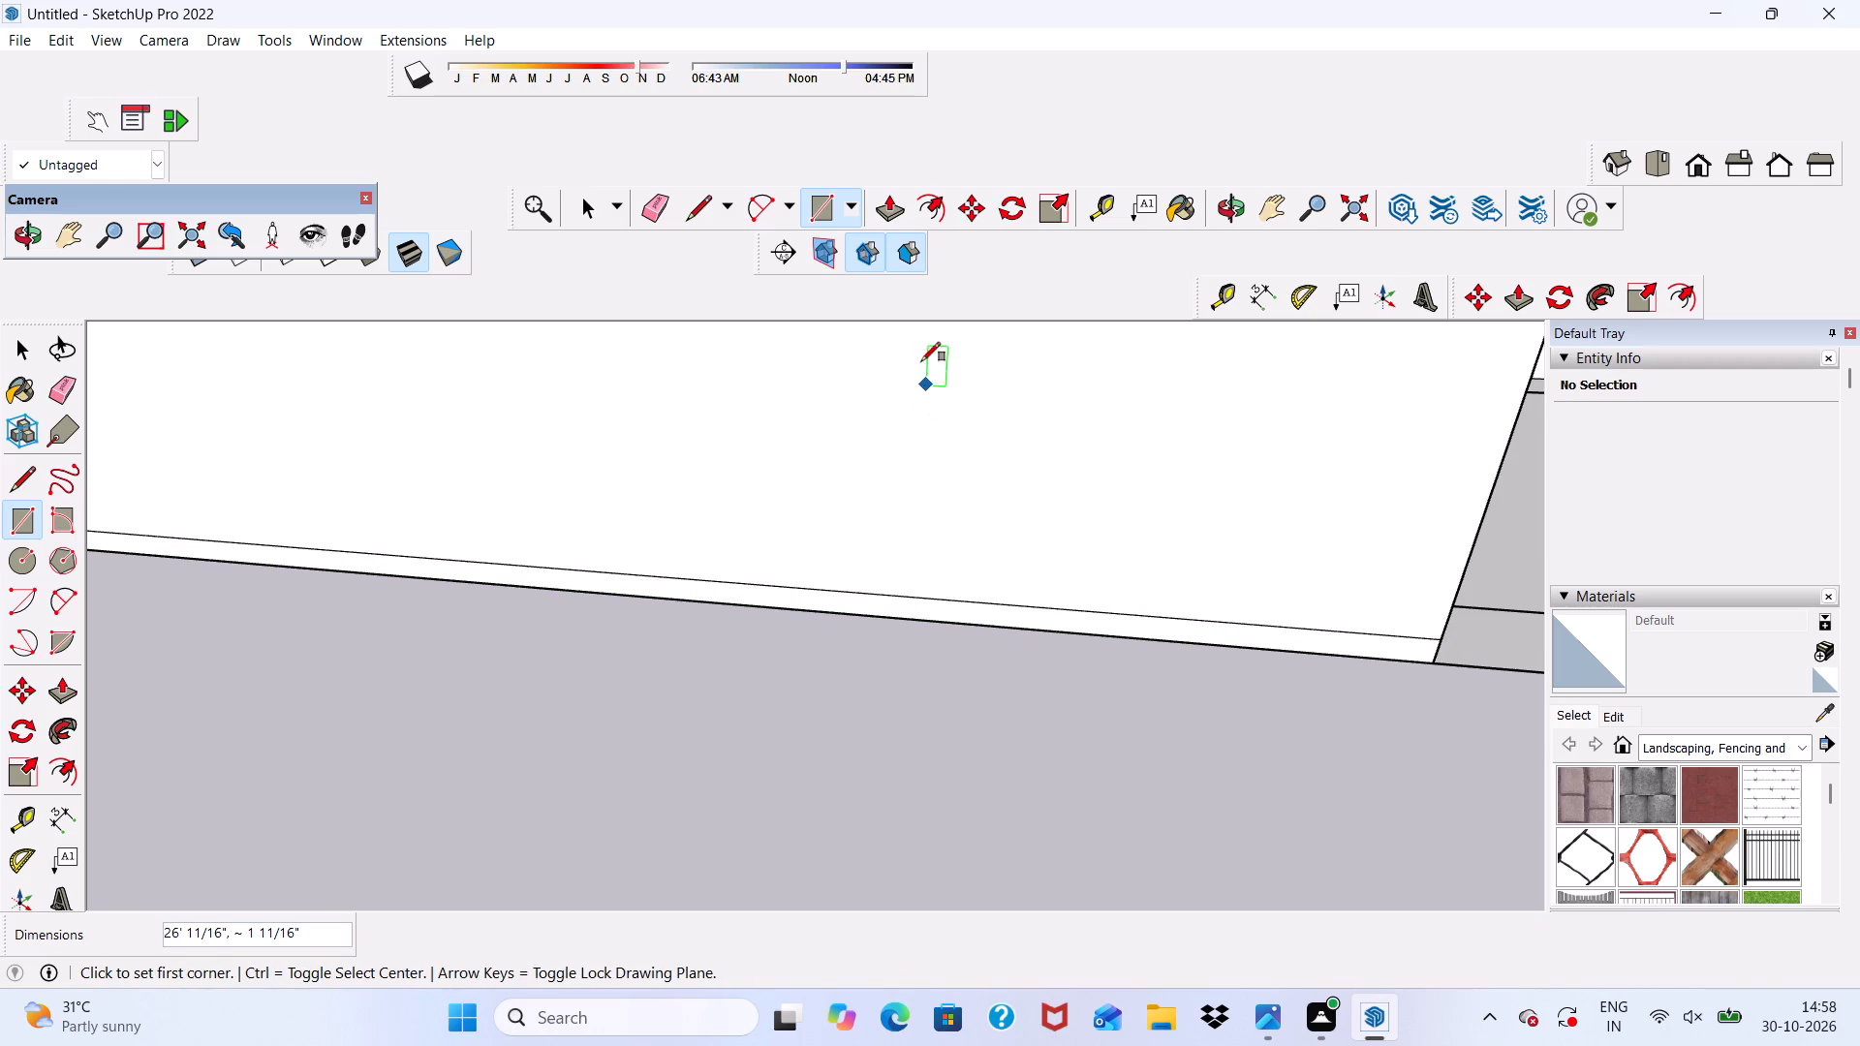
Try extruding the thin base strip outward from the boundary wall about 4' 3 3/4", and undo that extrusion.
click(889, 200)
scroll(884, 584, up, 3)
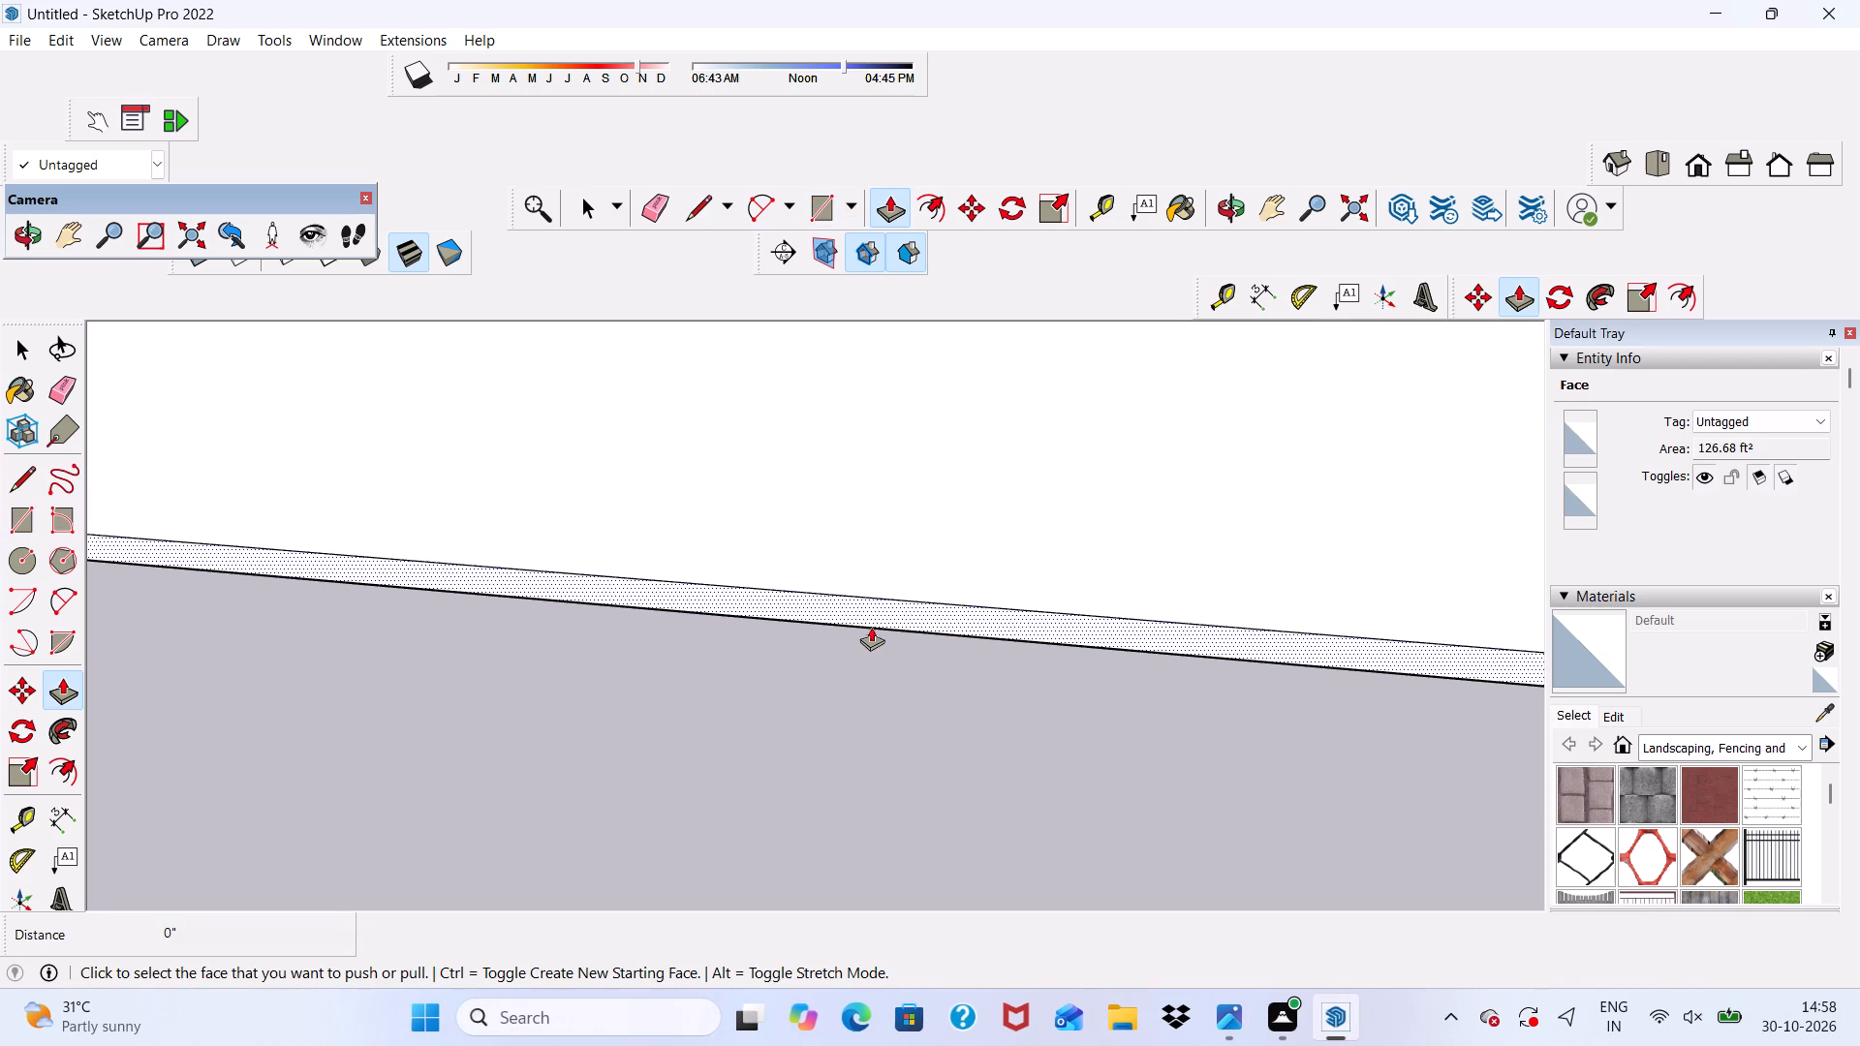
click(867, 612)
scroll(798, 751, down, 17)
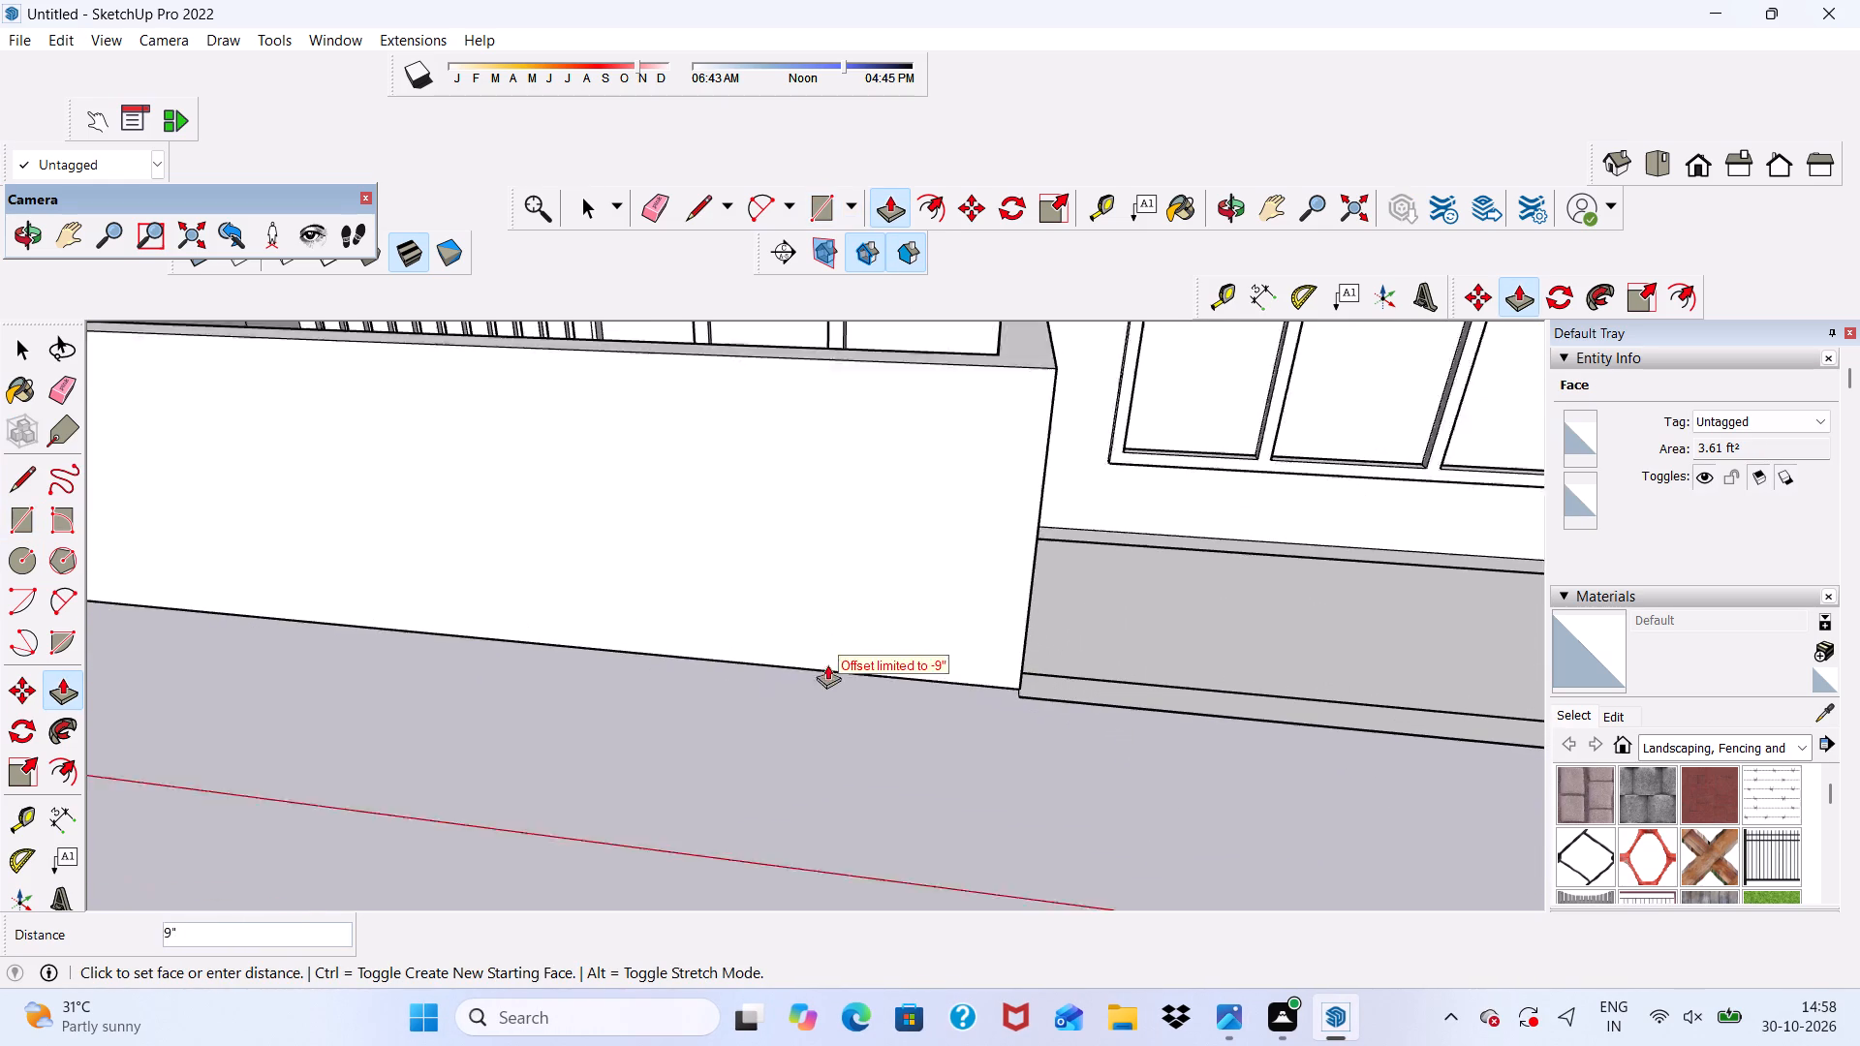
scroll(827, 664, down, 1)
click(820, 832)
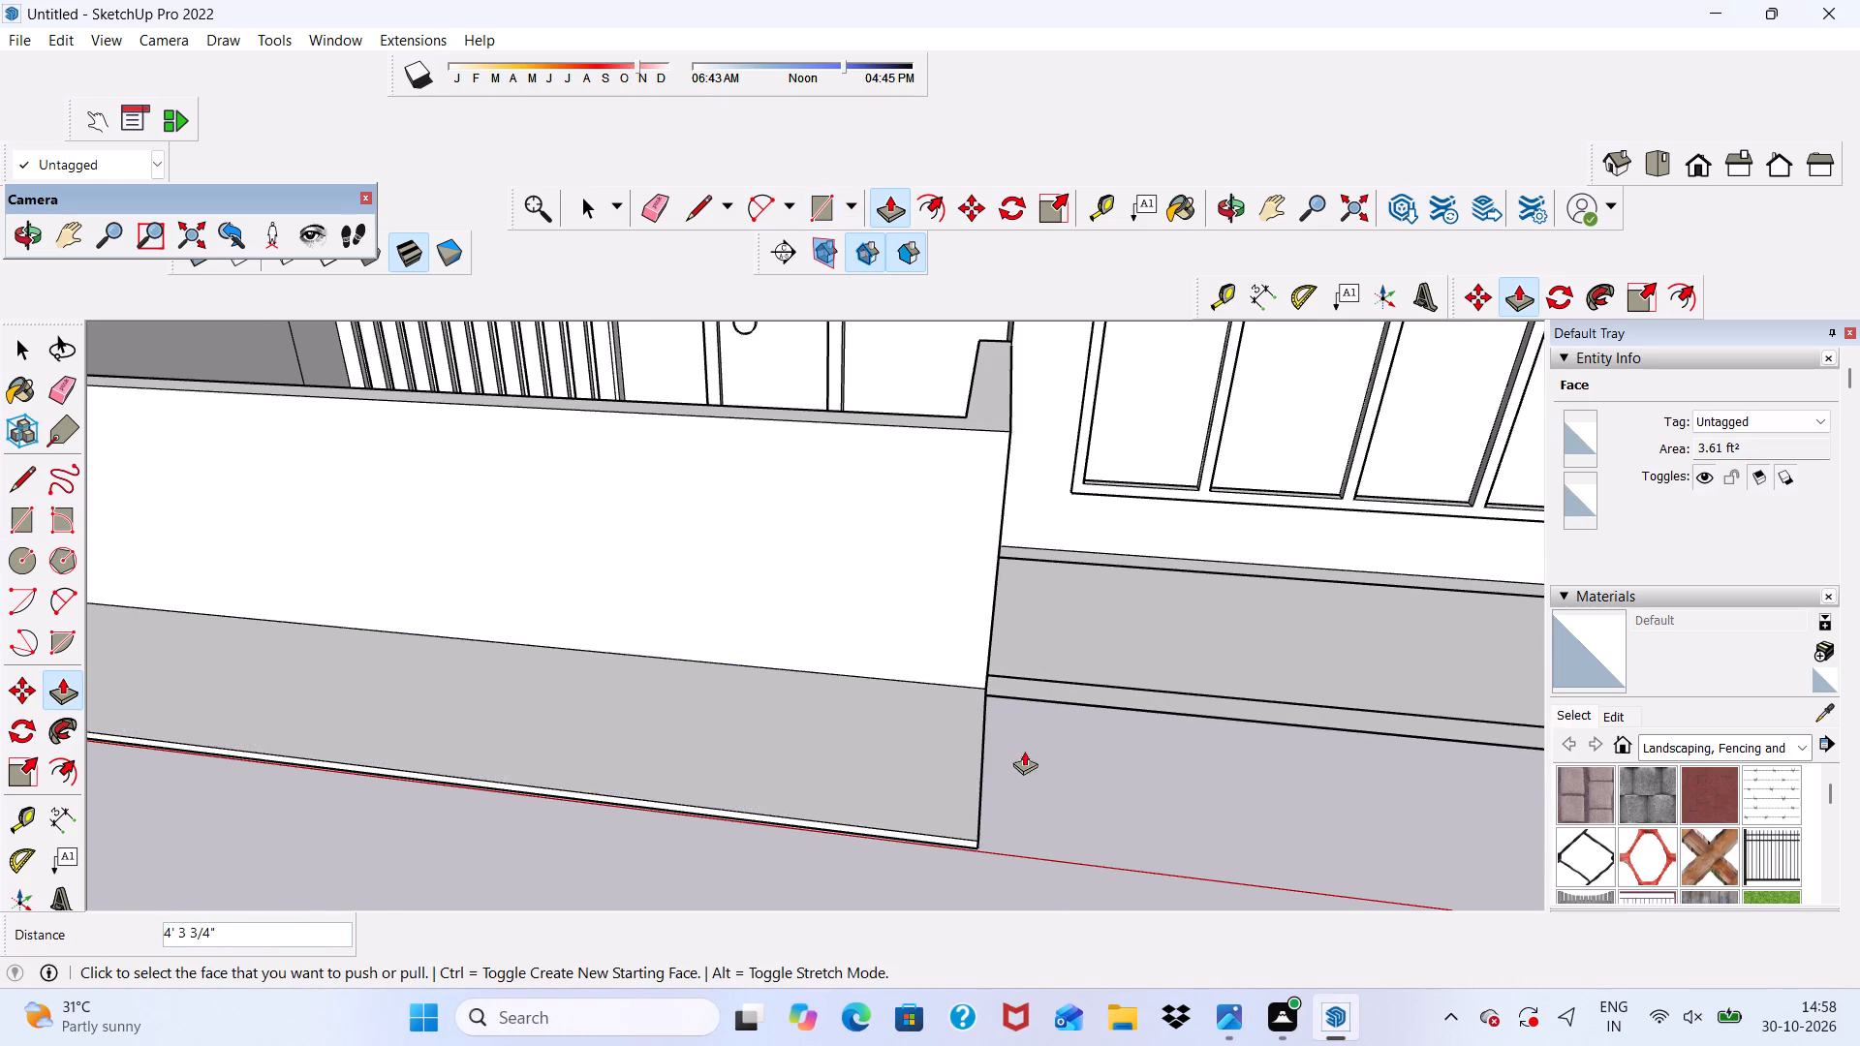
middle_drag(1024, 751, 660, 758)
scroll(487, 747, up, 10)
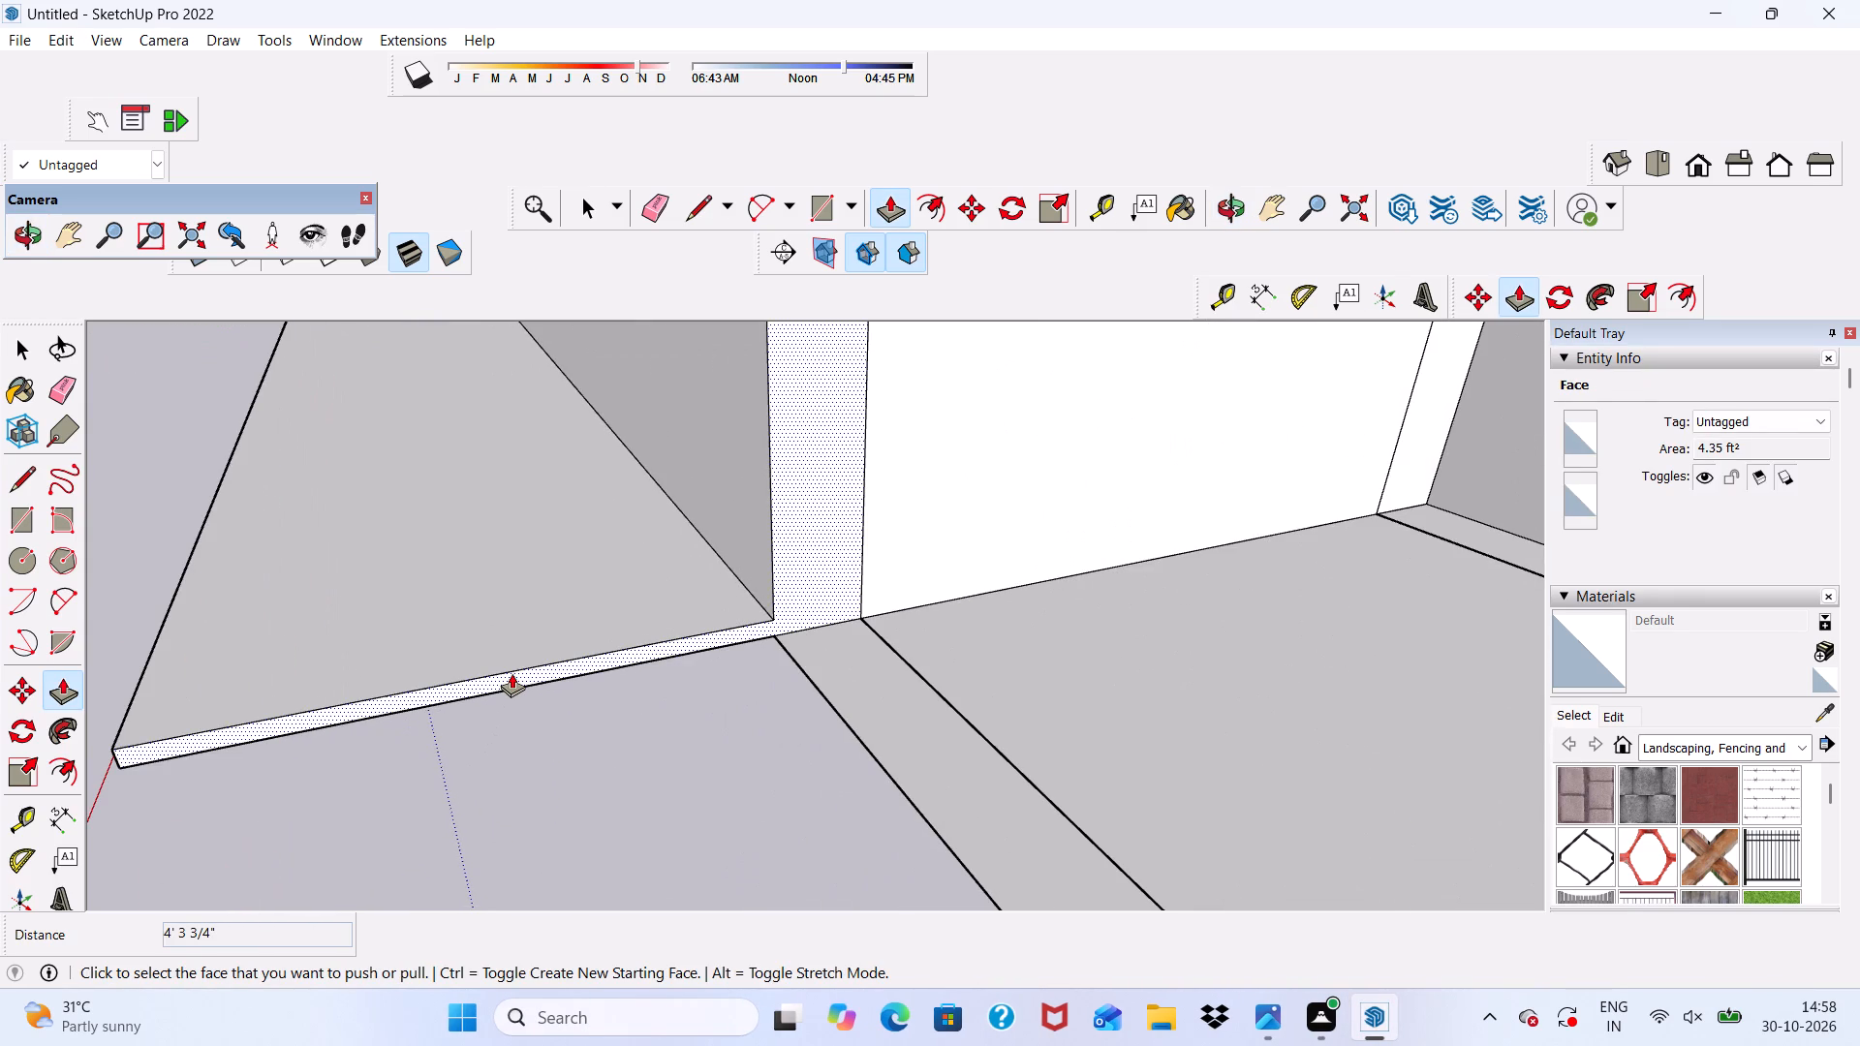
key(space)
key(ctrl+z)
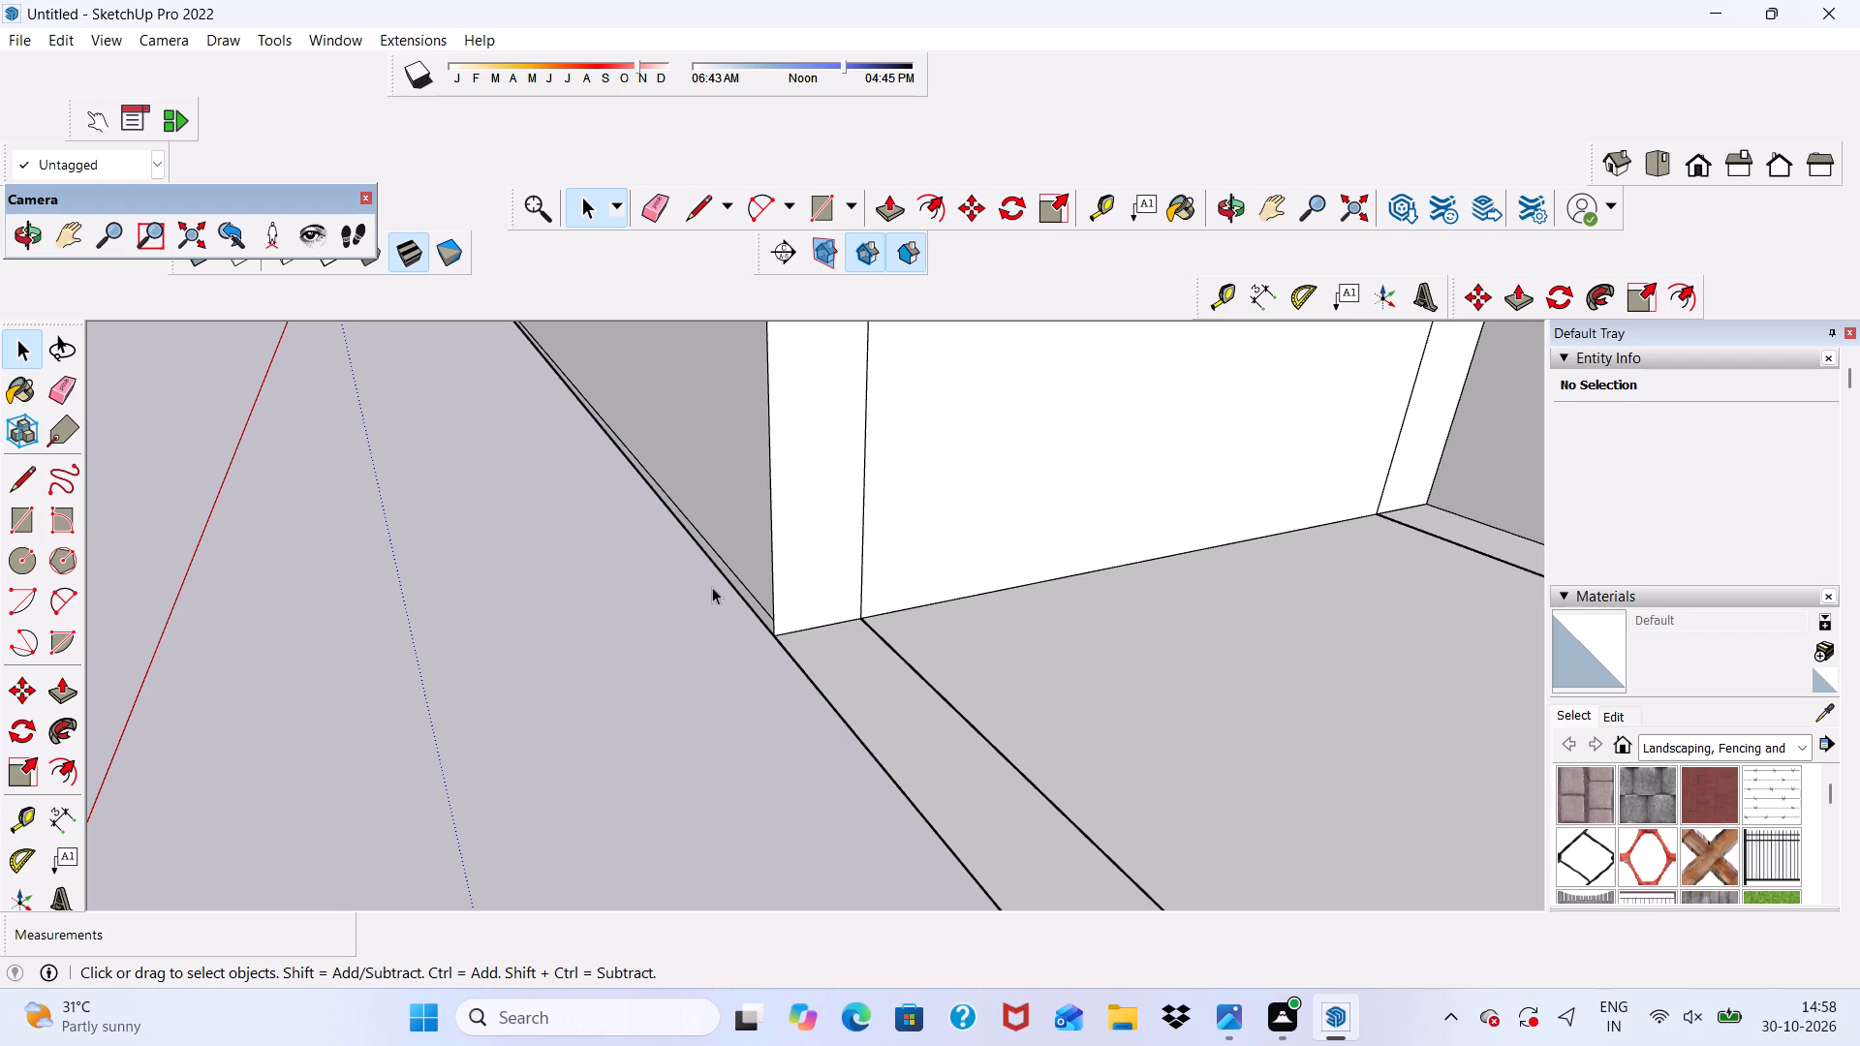
Push/Pull the thin strip at the boundary wall's base outward about 3' 6 13/16" to form a low front platform.
click(714, 211)
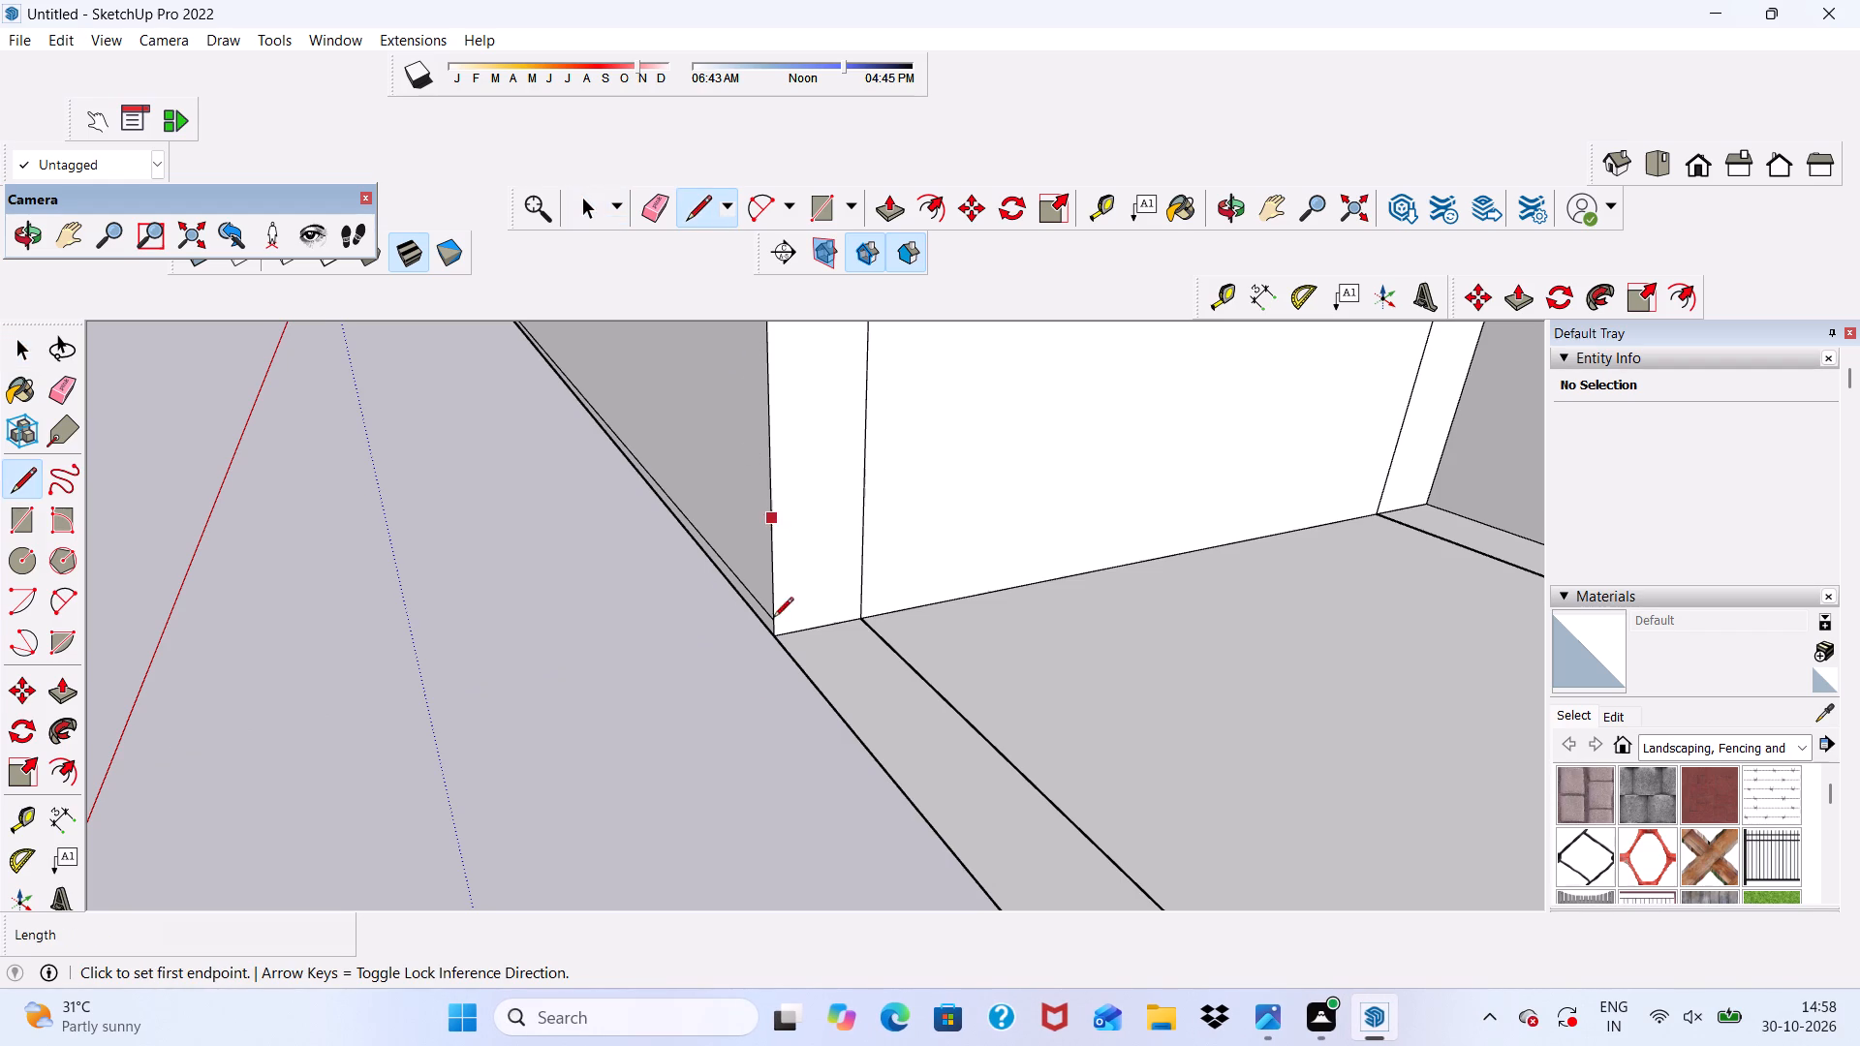
scroll(755, 701, up, 2)
click(890, 204)
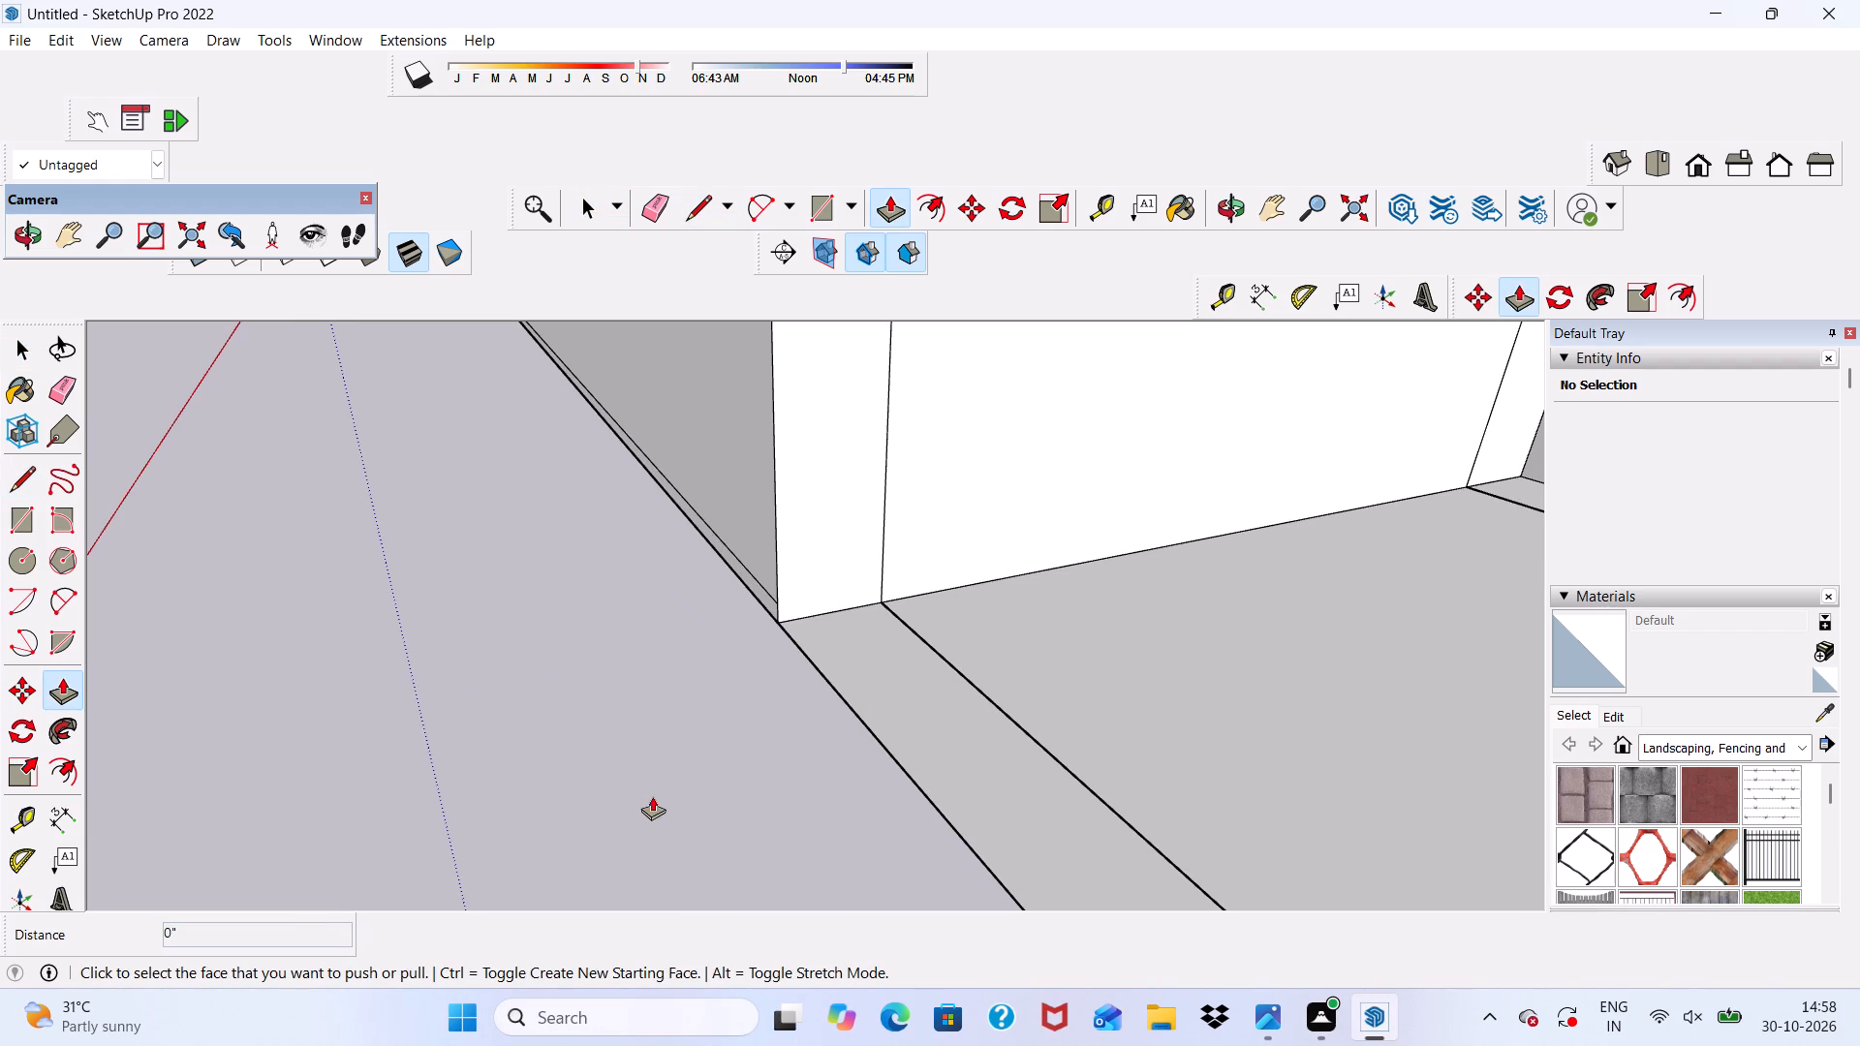
scroll(722, 627, up, 3)
scroll(764, 587, down, 1)
scroll(772, 586, up, 3)
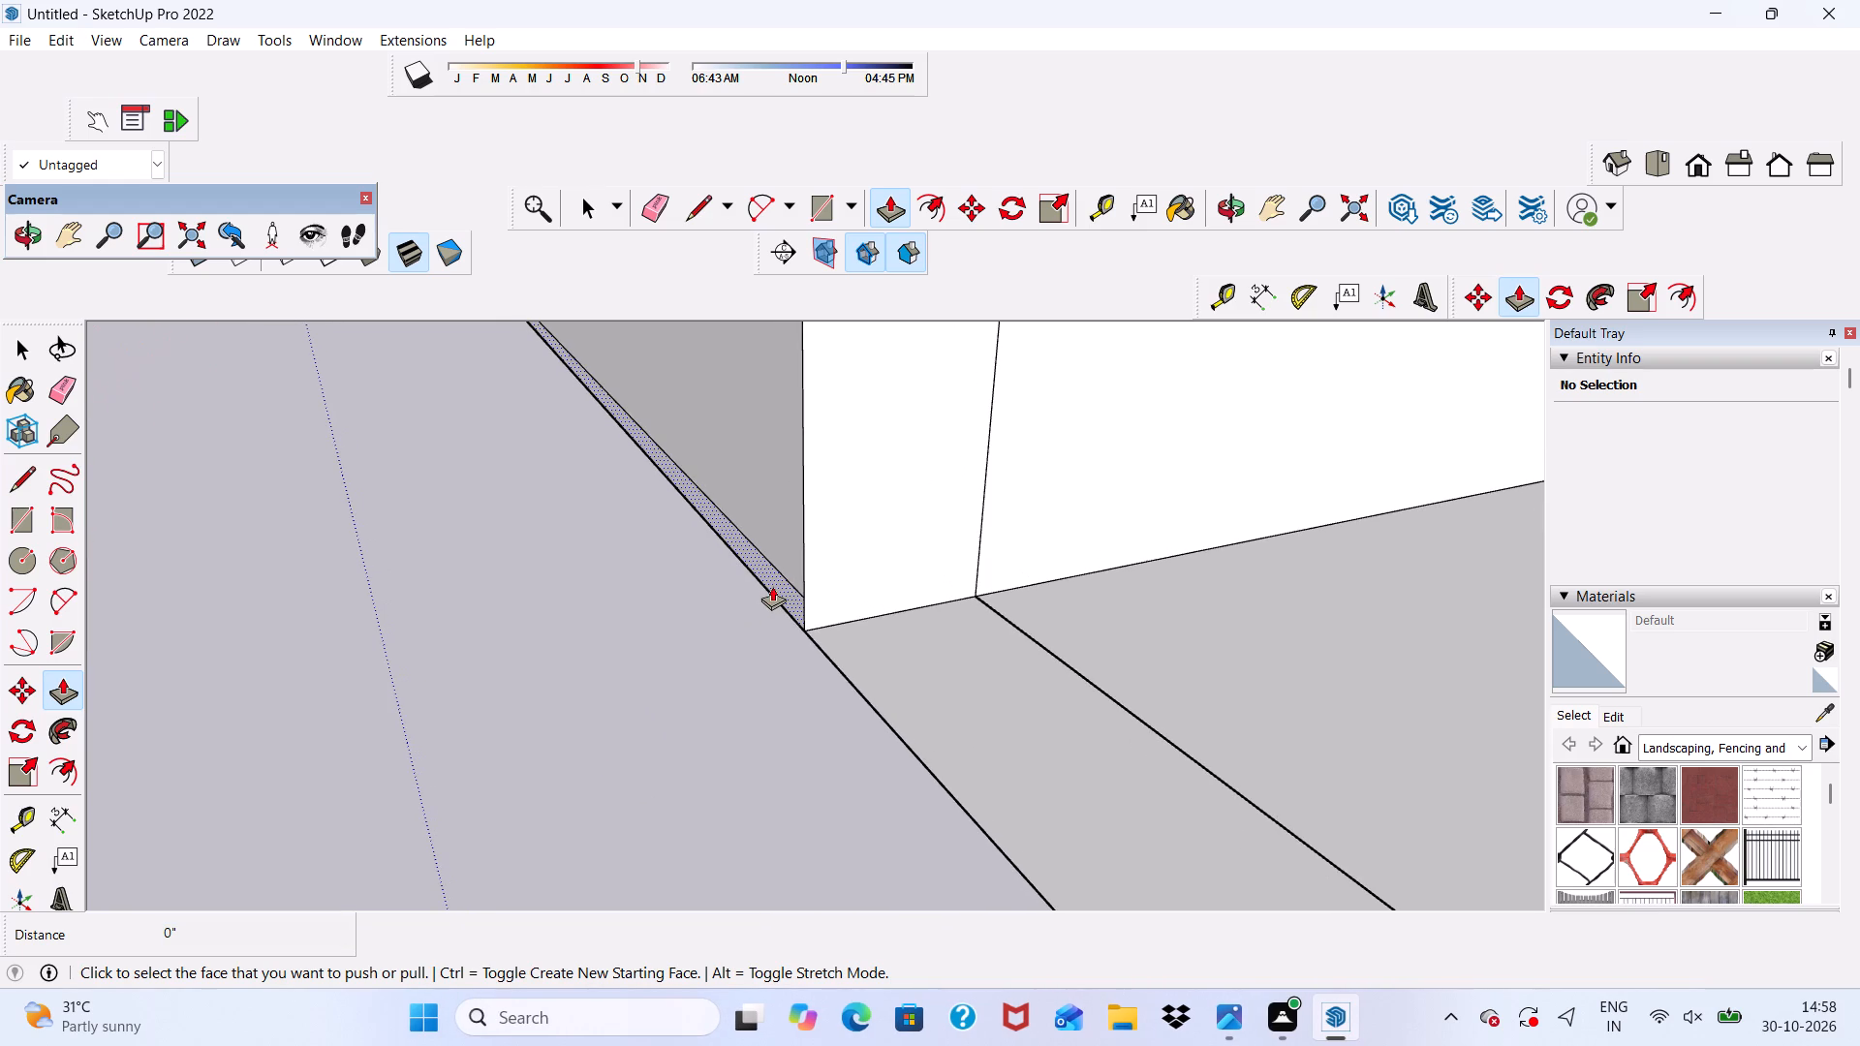
click(773, 586)
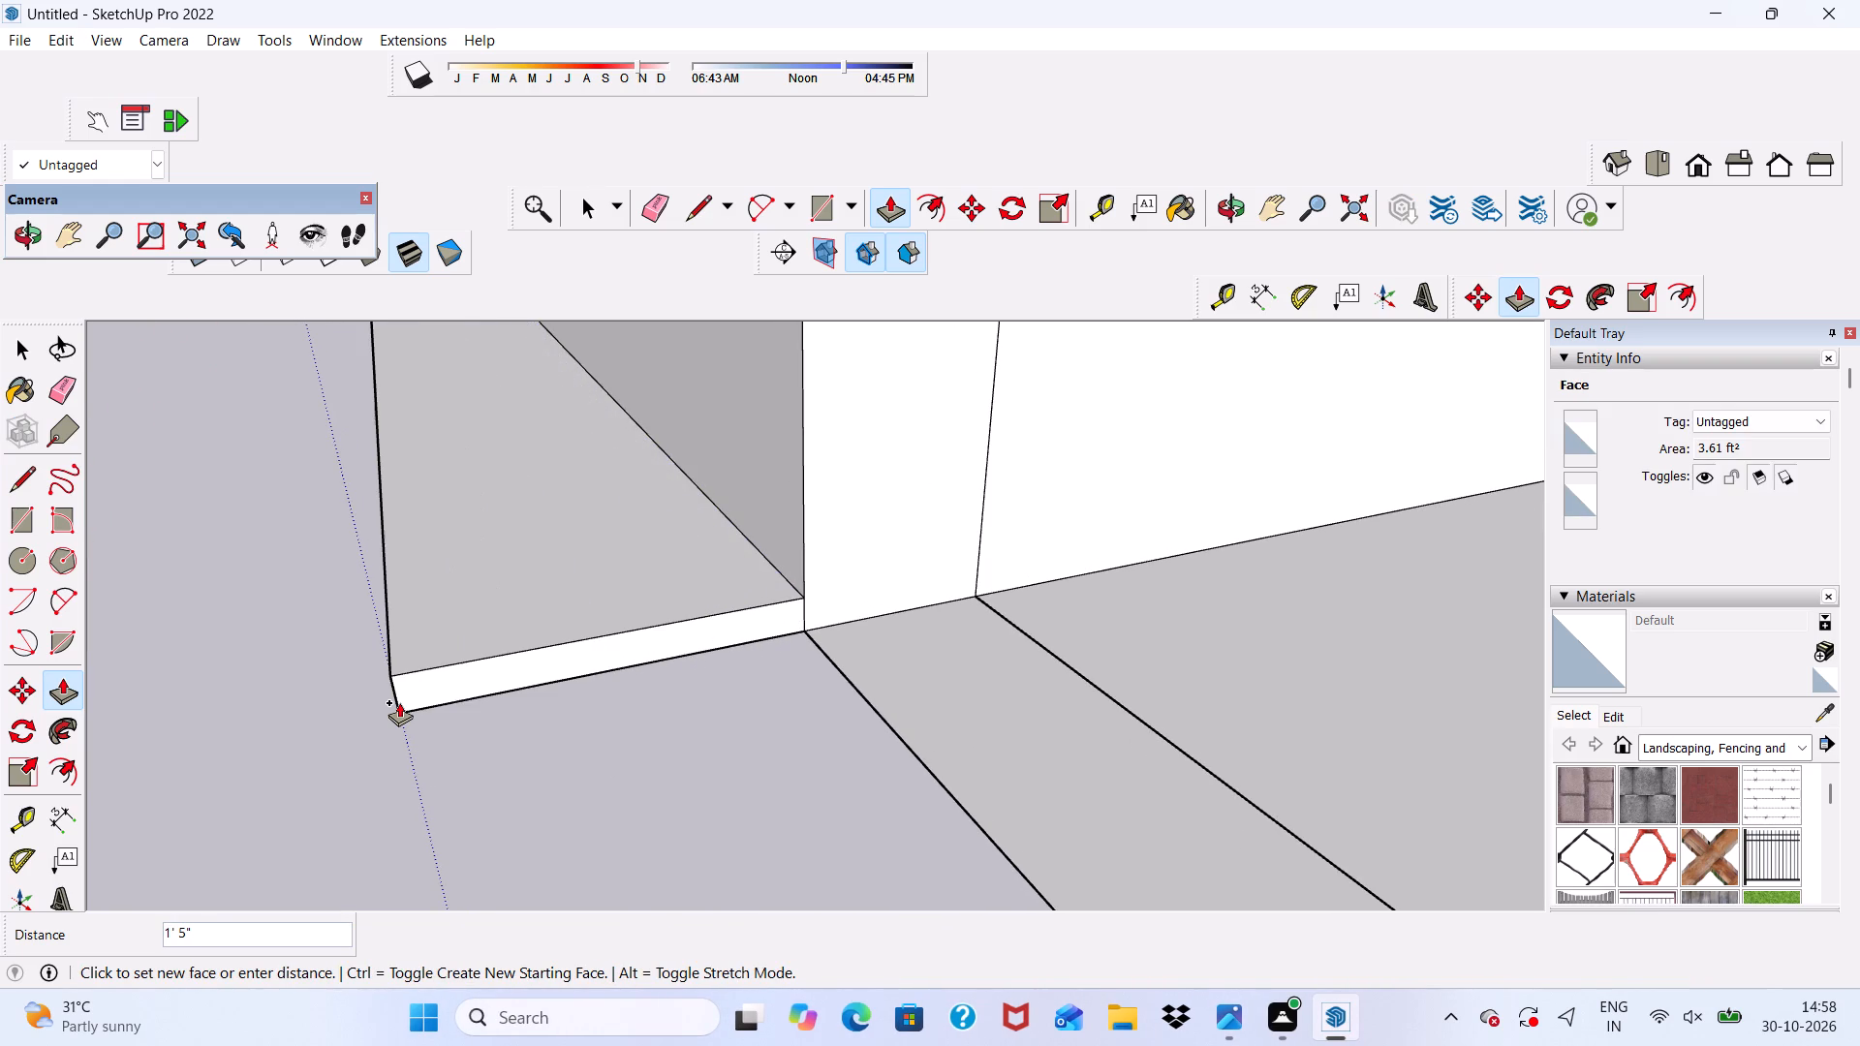
scroll(399, 702, down, 10)
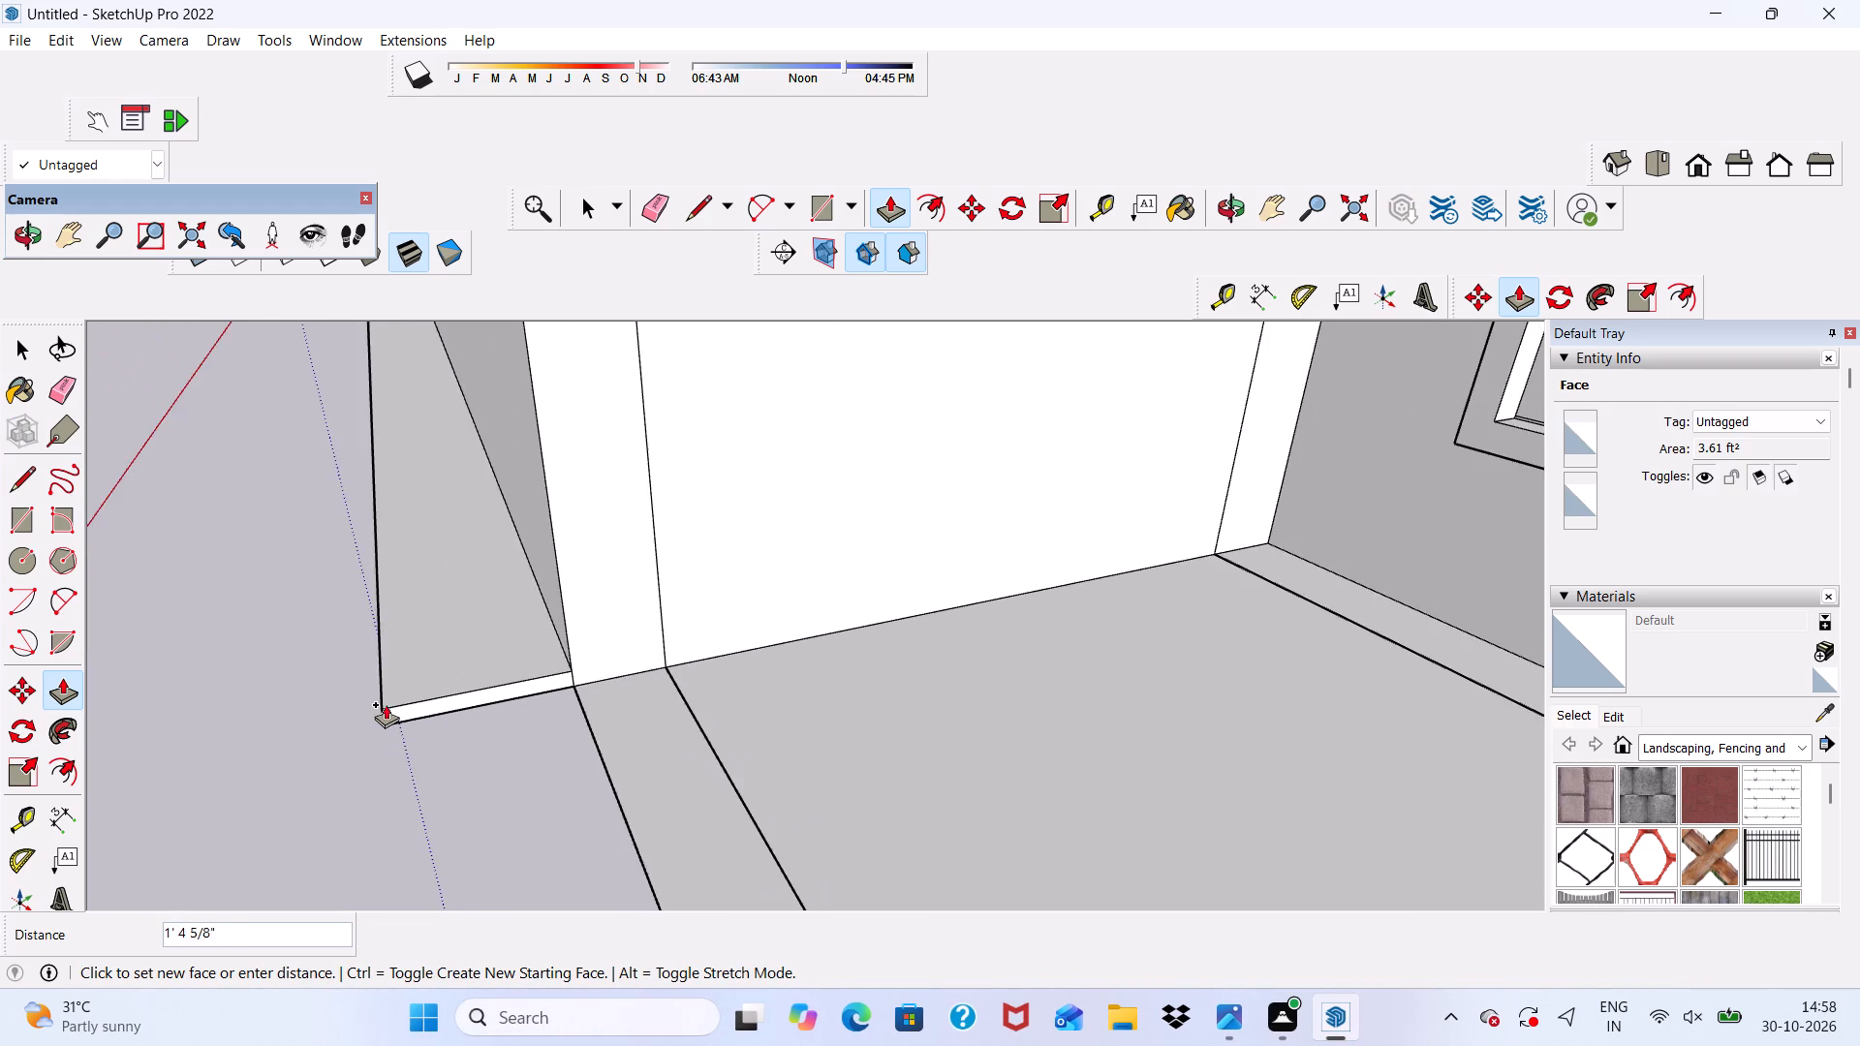
scroll(386, 704, down, 9)
middle_drag(434, 677, 578, 590)
scroll(572, 582, down, 1)
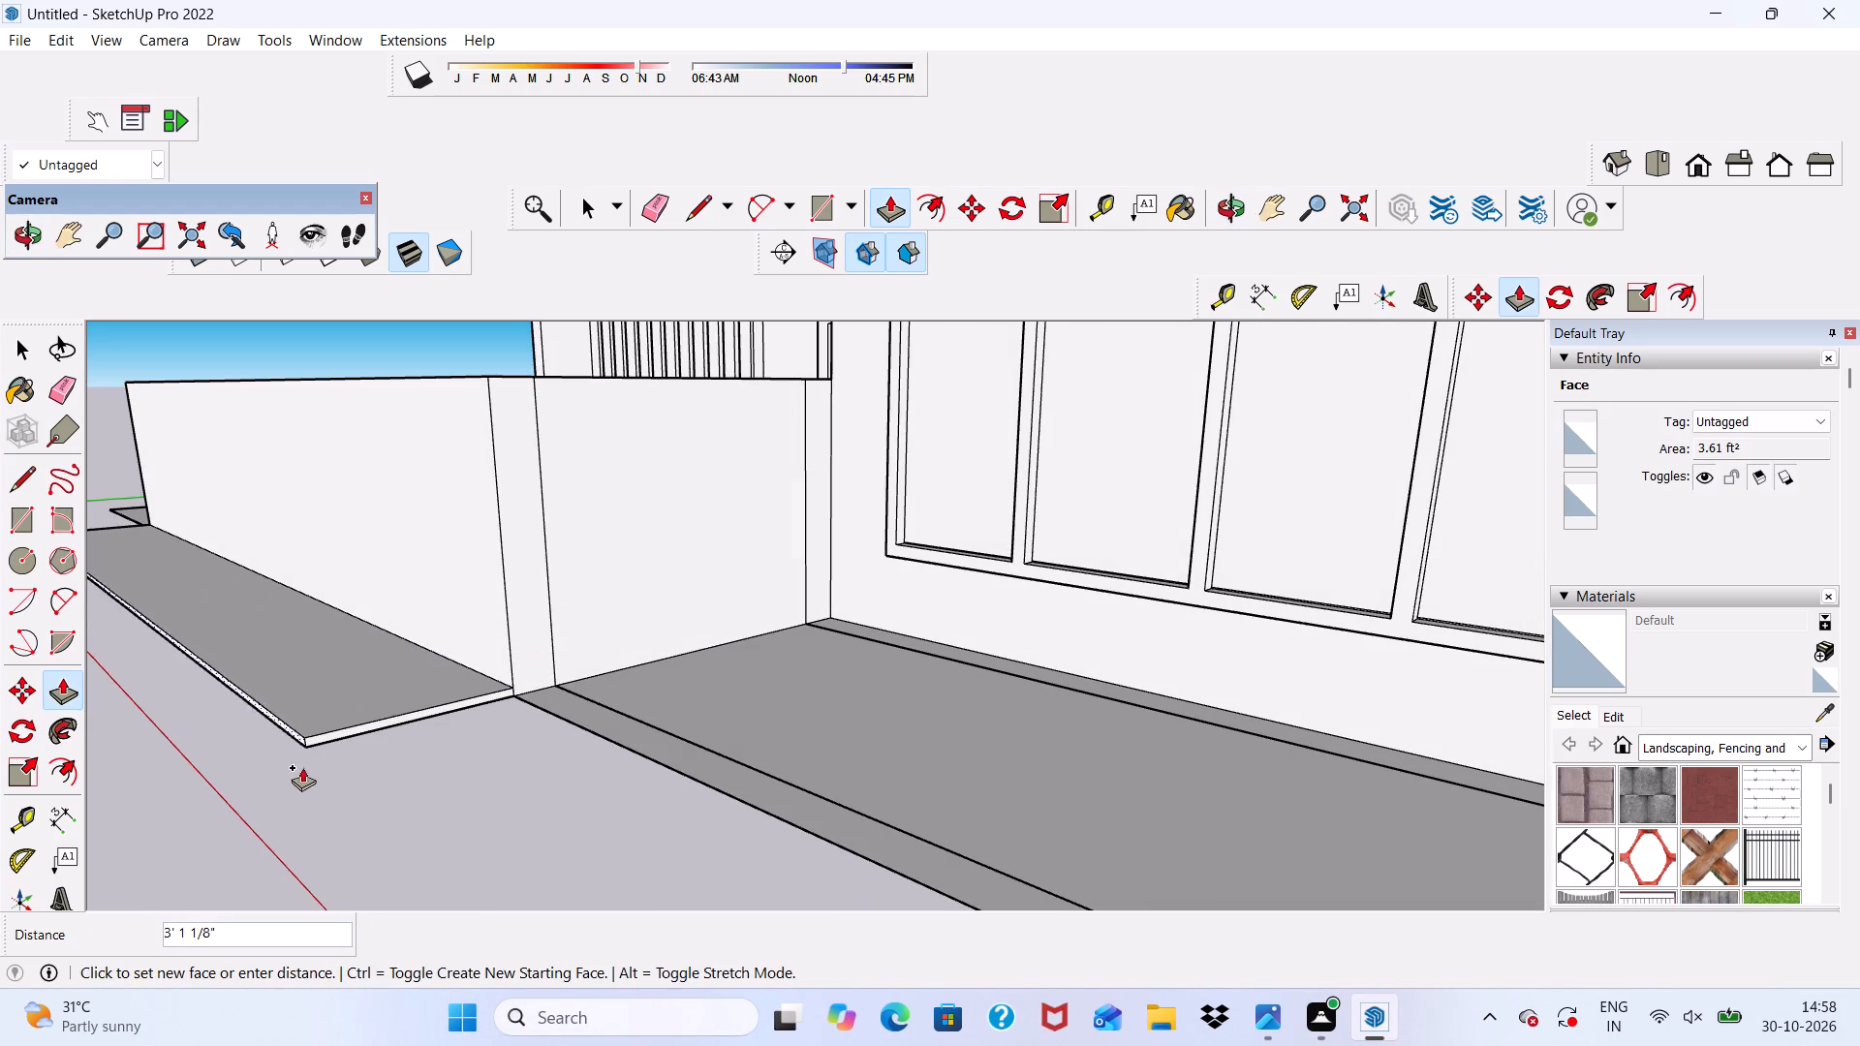
click(279, 815)
Push/Pull the front platform's narrow end face about 21' 10 1/4" along the plot's front edge, past the corner of the house.
scroll(477, 694, up, 12)
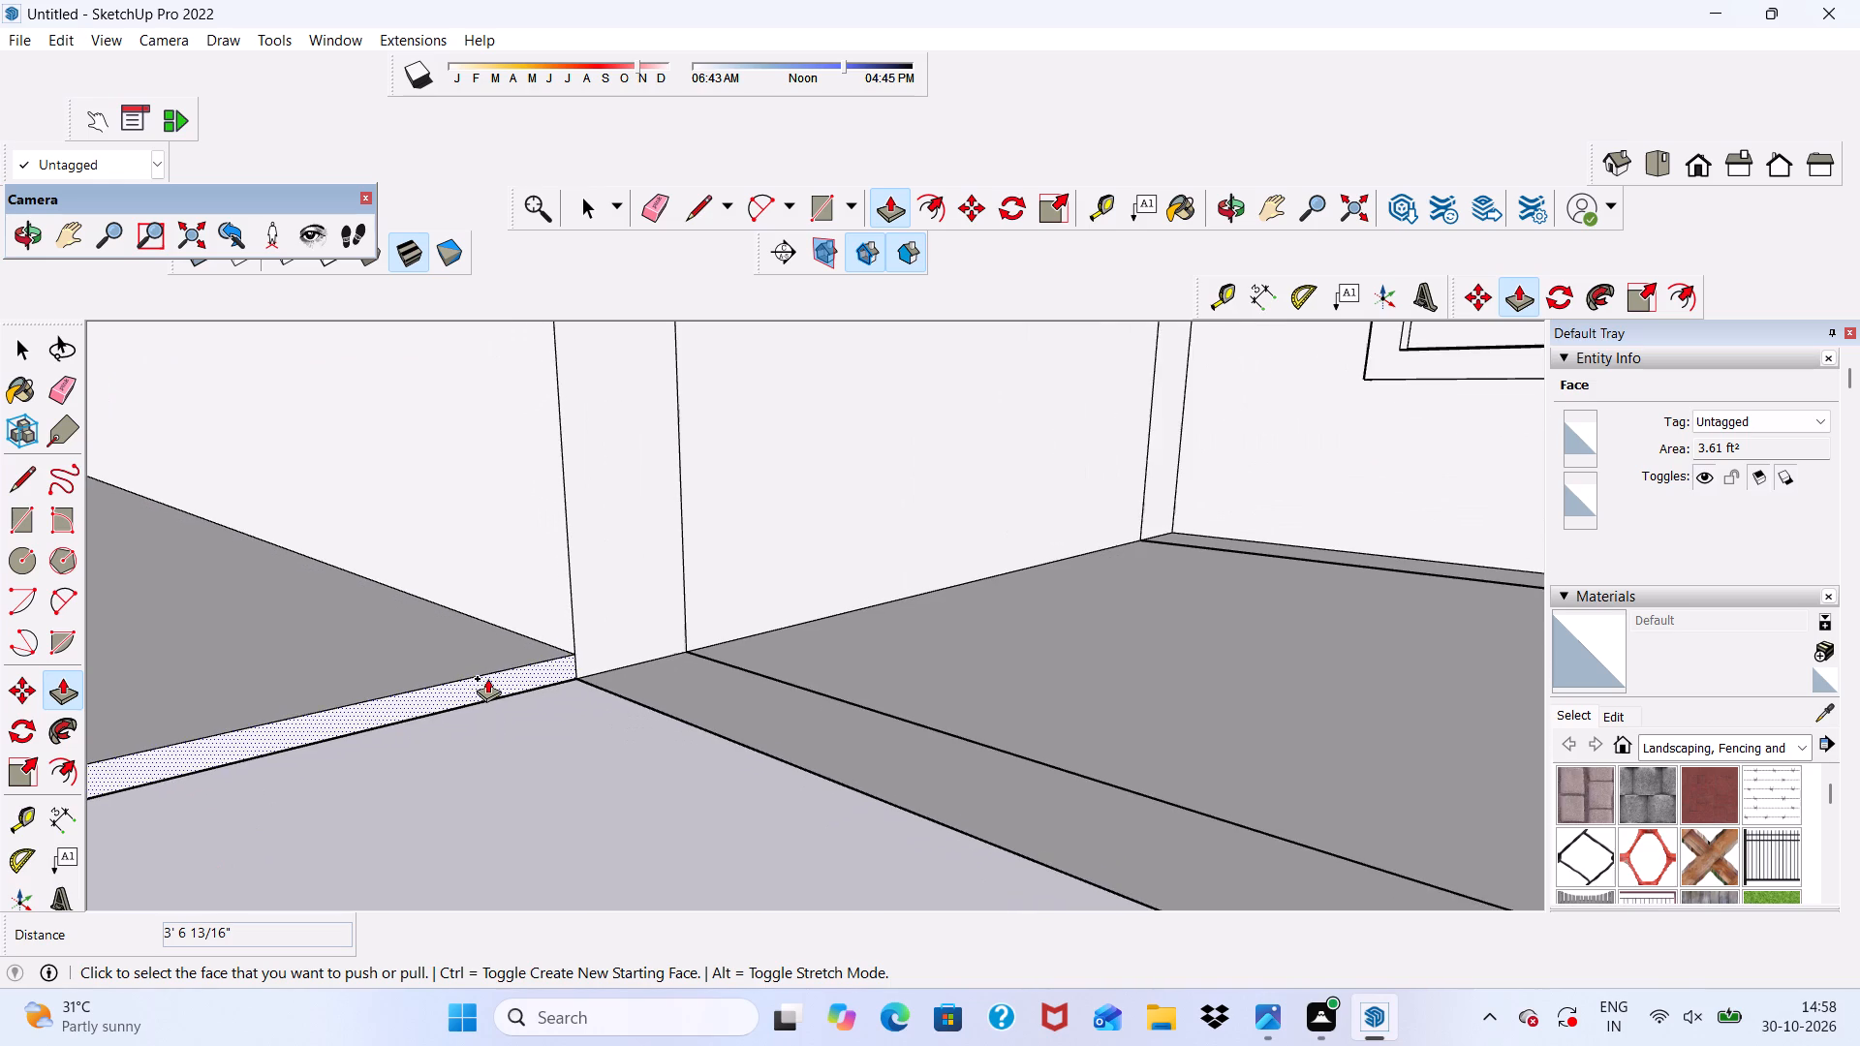
click(487, 678)
scroll(718, 784, down, 4)
scroll(633, 666, down, 12)
scroll(833, 814, down, 2)
scroll(826, 687, down, 12)
scroll(996, 814, up, 7)
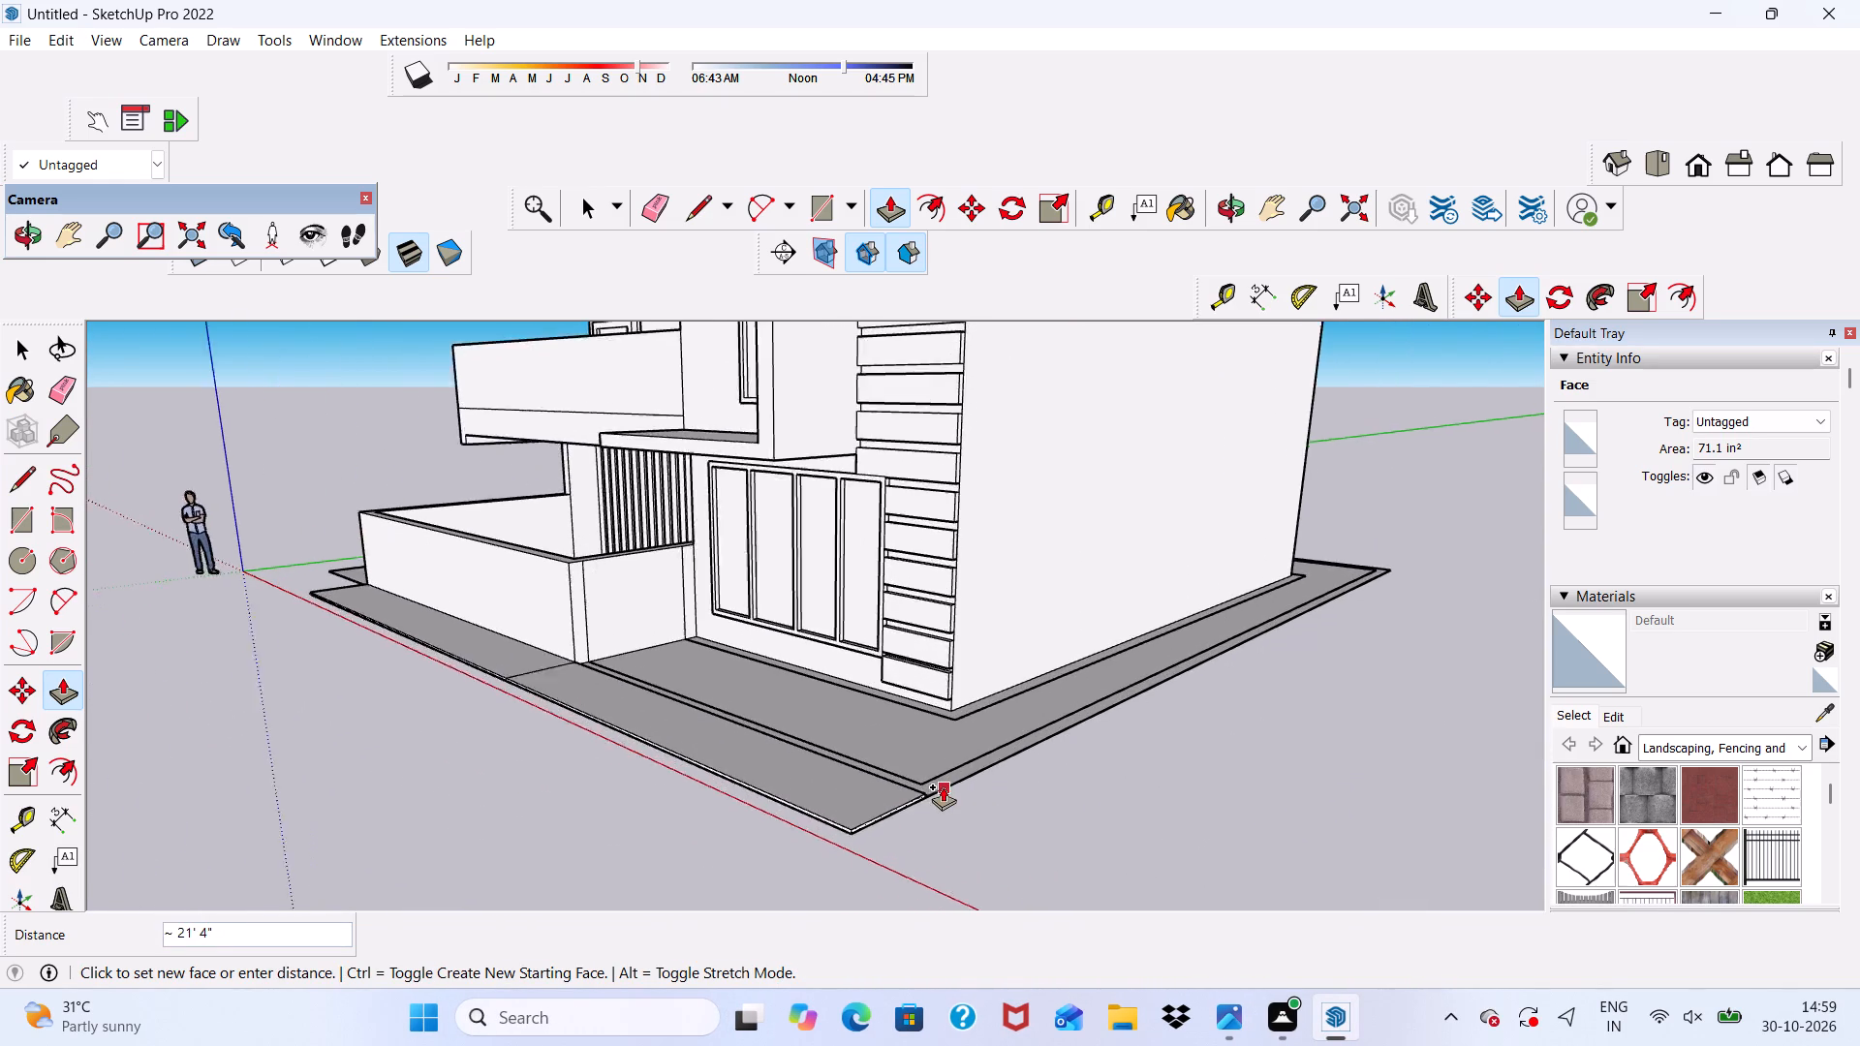
scroll(943, 786, up, 4)
click(923, 813)
Push/Pull the extended platform's inner side face about 7' 4 11/16" toward the house, covering the ground below the front windows.
scroll(829, 751, down, 5)
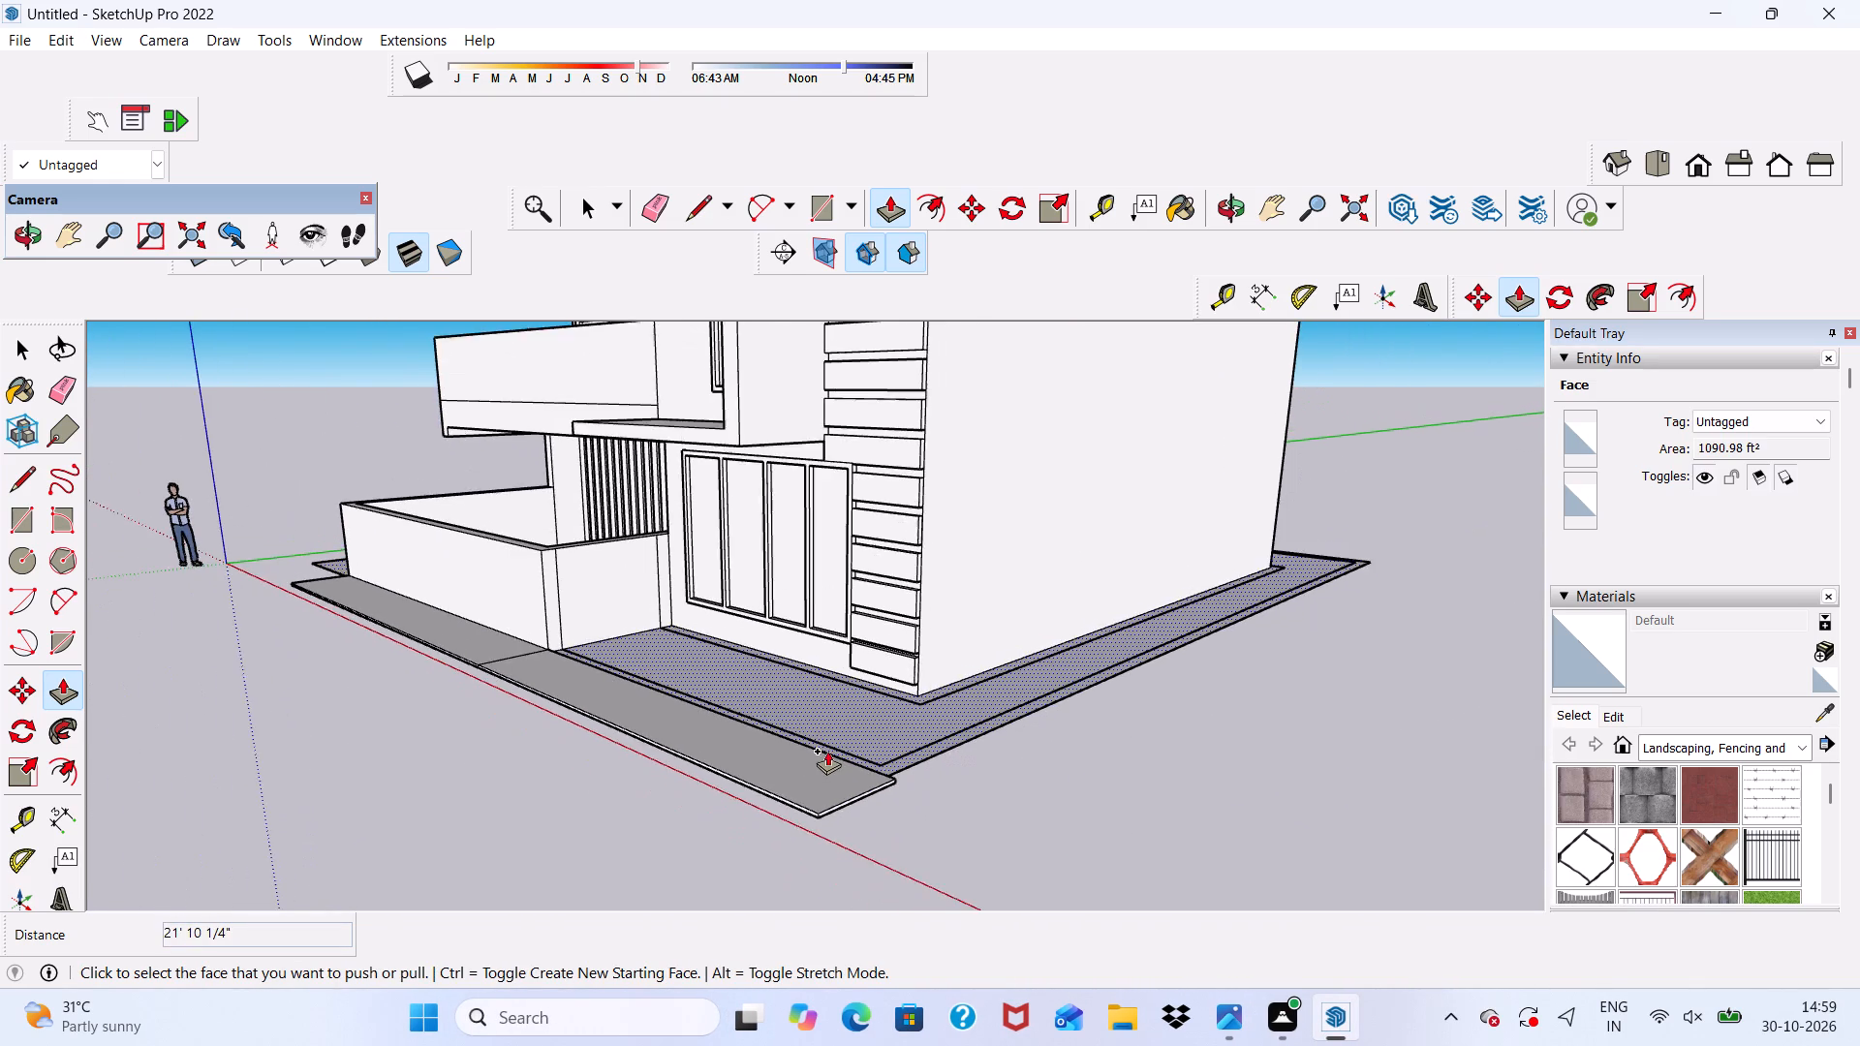
scroll(827, 751, up, 1)
middle_drag(827, 751, 557, 912)
scroll(652, 649, up, 12)
middle_drag(651, 583, 606, 499)
scroll(615, 667, up, 6)
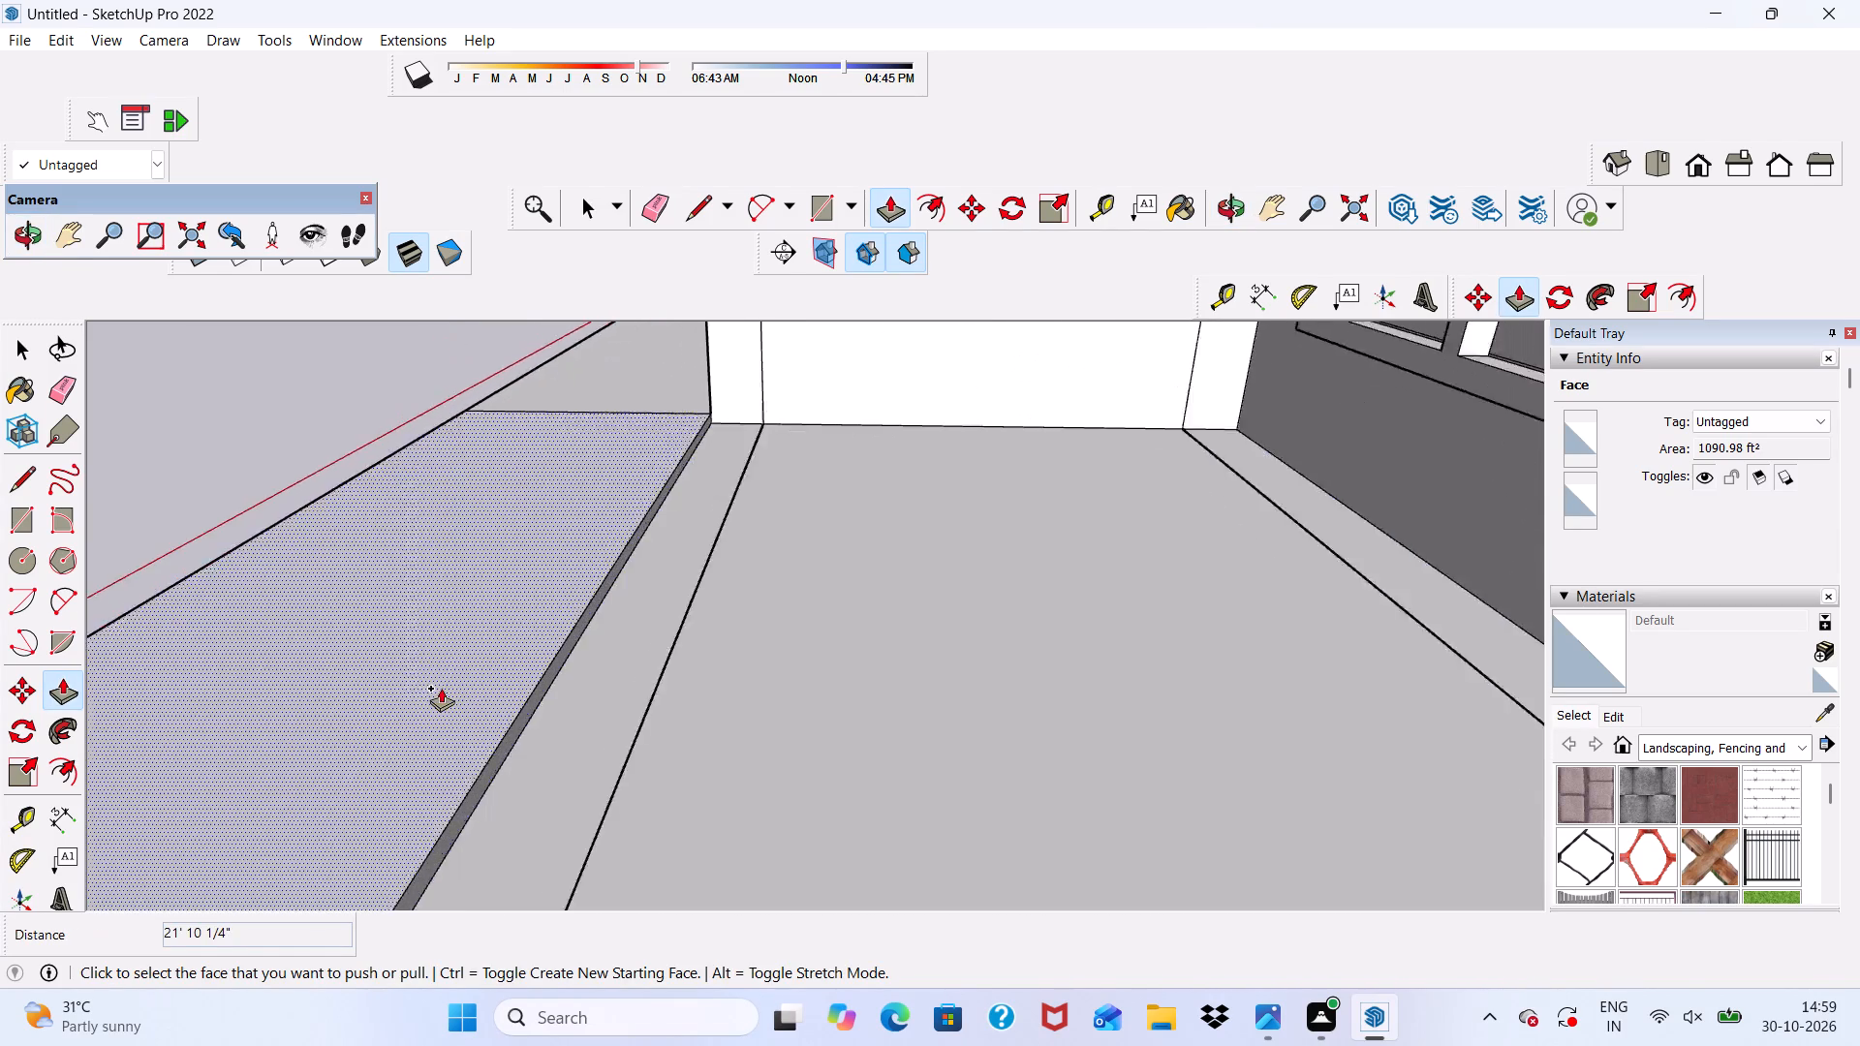
scroll(441, 688, up, 3)
scroll(439, 688, down, 1)
scroll(559, 728, up, 4)
click(542, 728)
scroll(624, 717, down, 6)
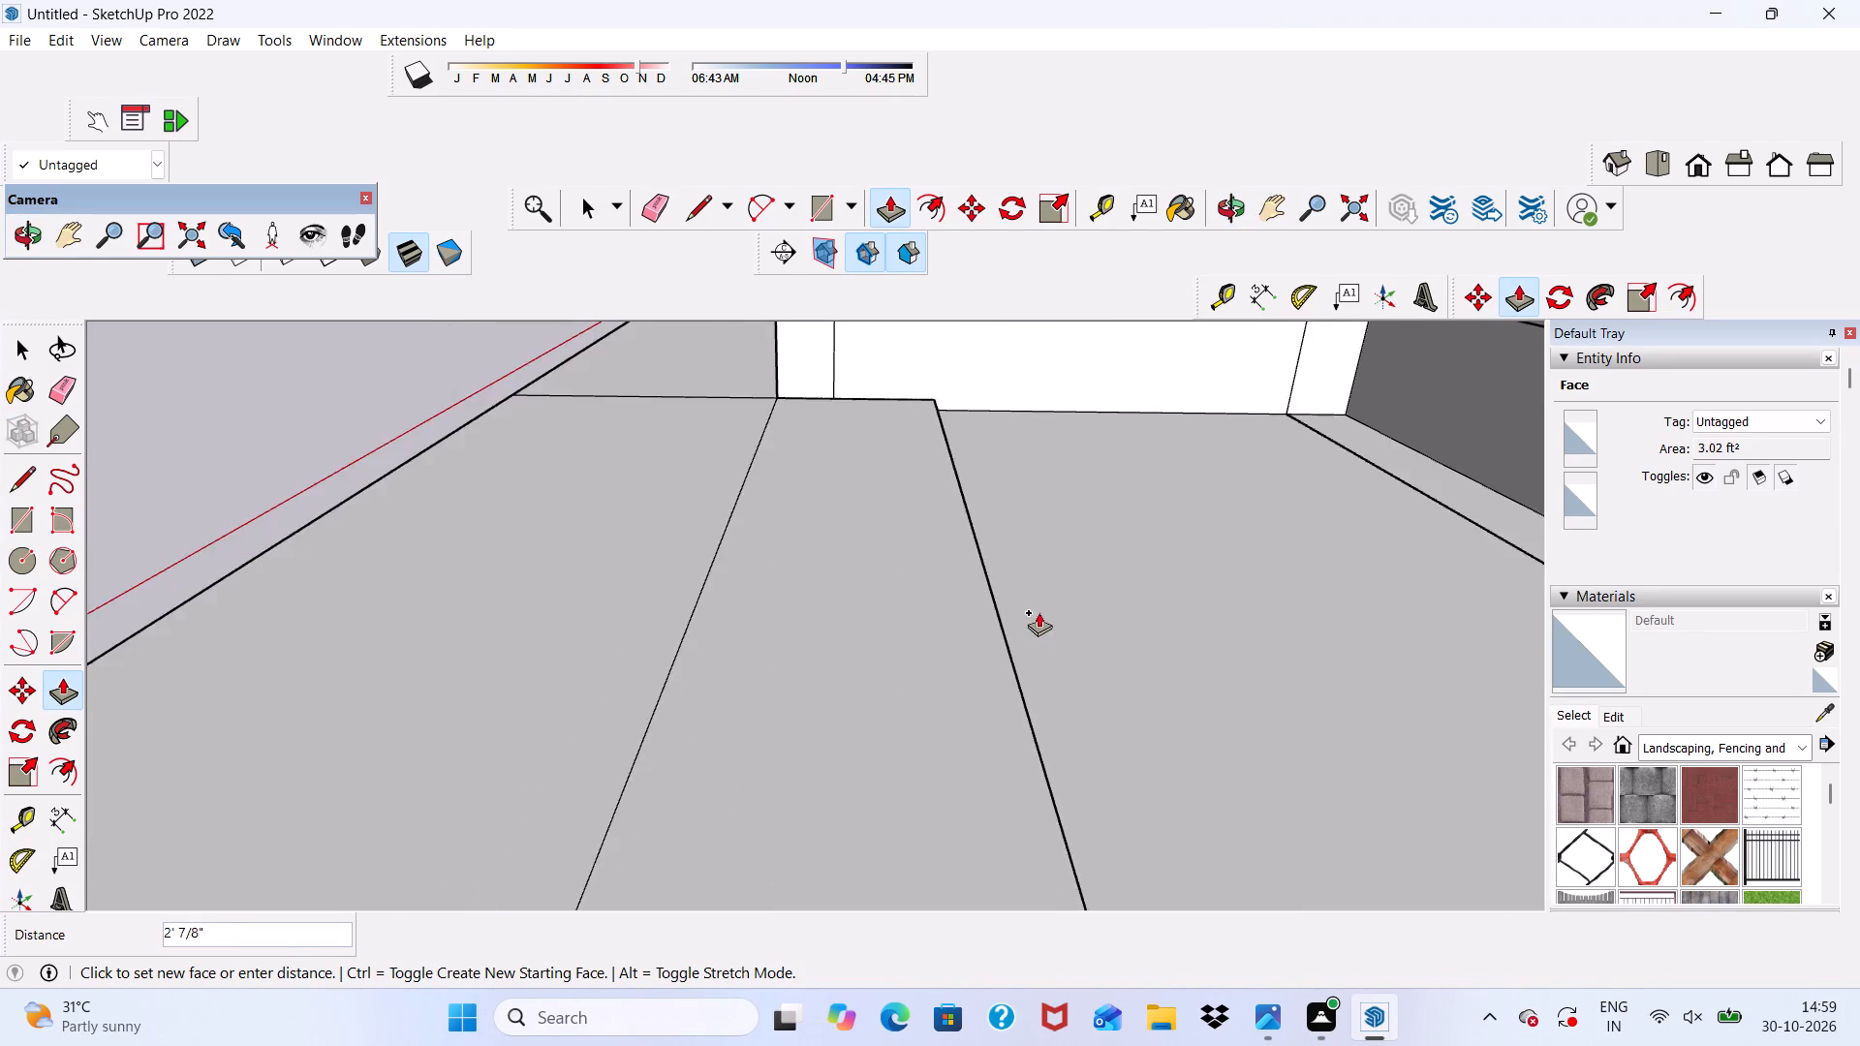
scroll(1038, 611, down, 4)
scroll(1410, 505, up, 2)
scroll(1410, 505, down, 1)
click(1410, 505)
Examine the extended front platform and the boundary wall from around the house front.
scroll(790, 580, down, 5)
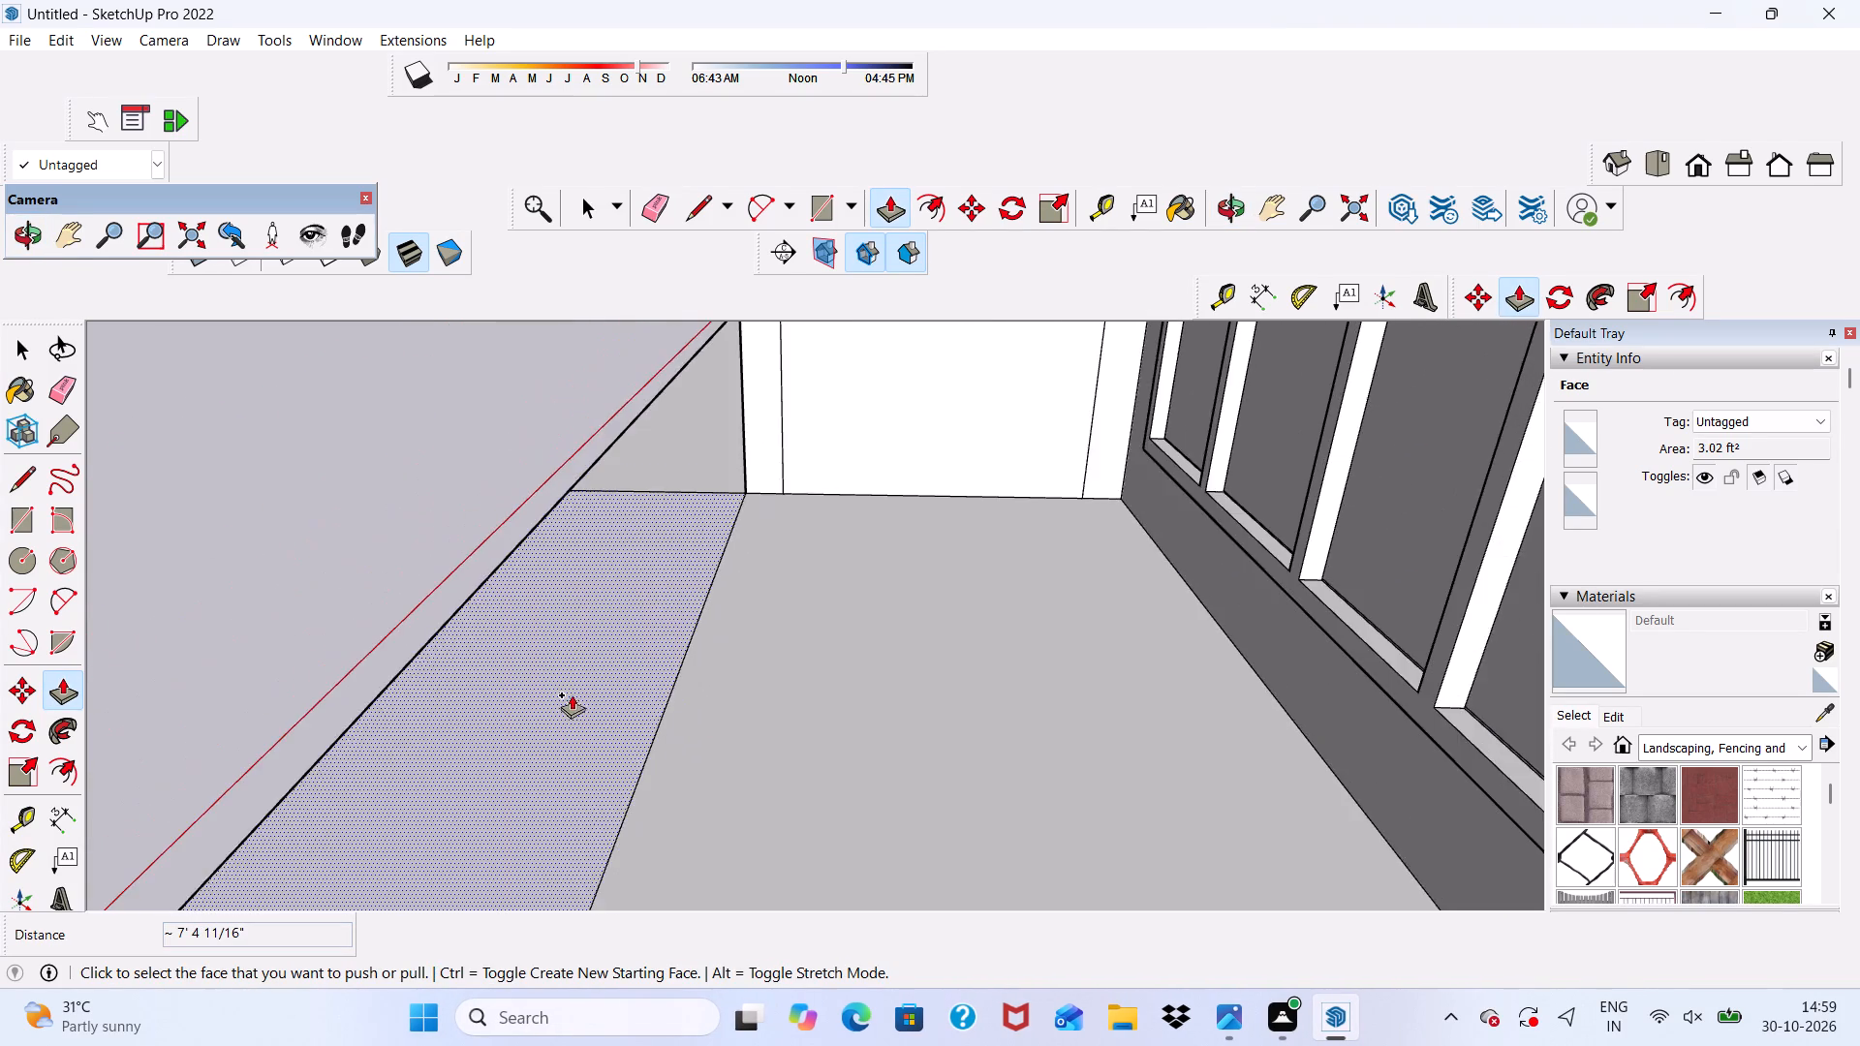
scroll(572, 636, down, 5)
middle_drag(579, 745, 1026, 650)
scroll(937, 620, down, 4)
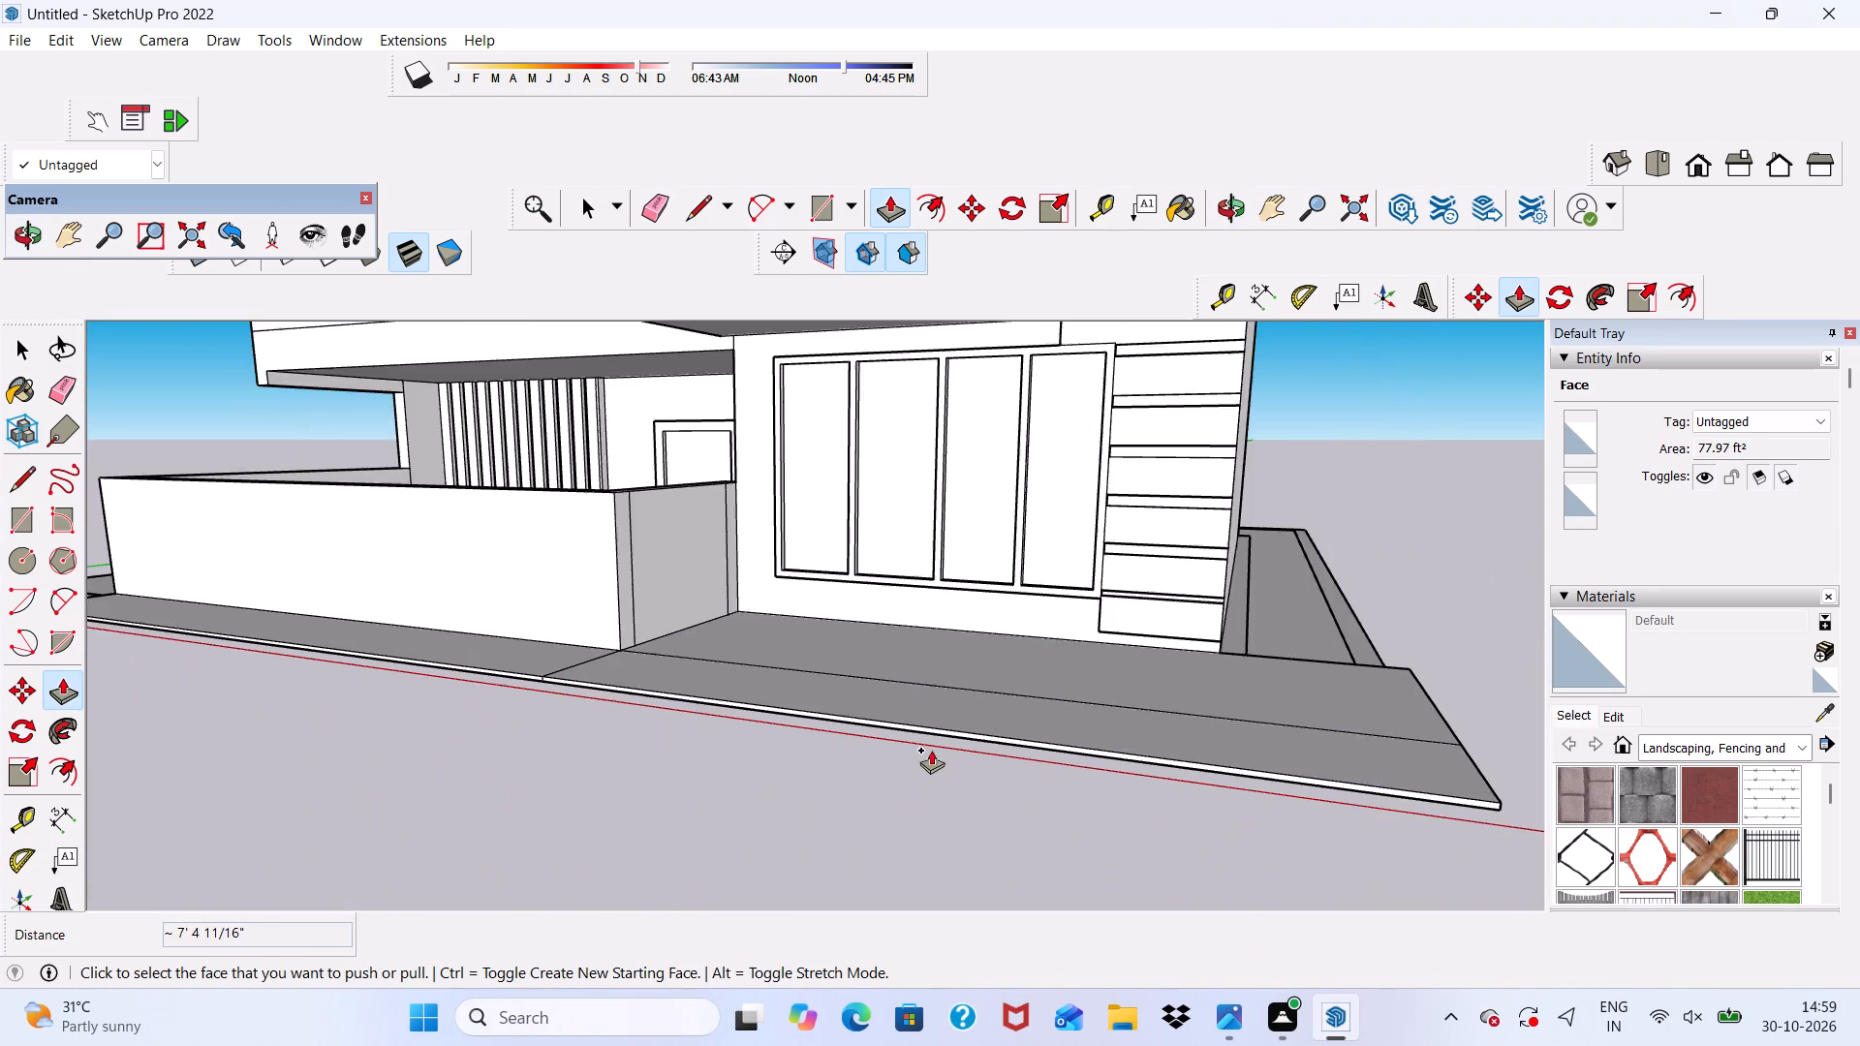
middle_drag(931, 750, 1095, 784)
scroll(861, 769, up, 5)
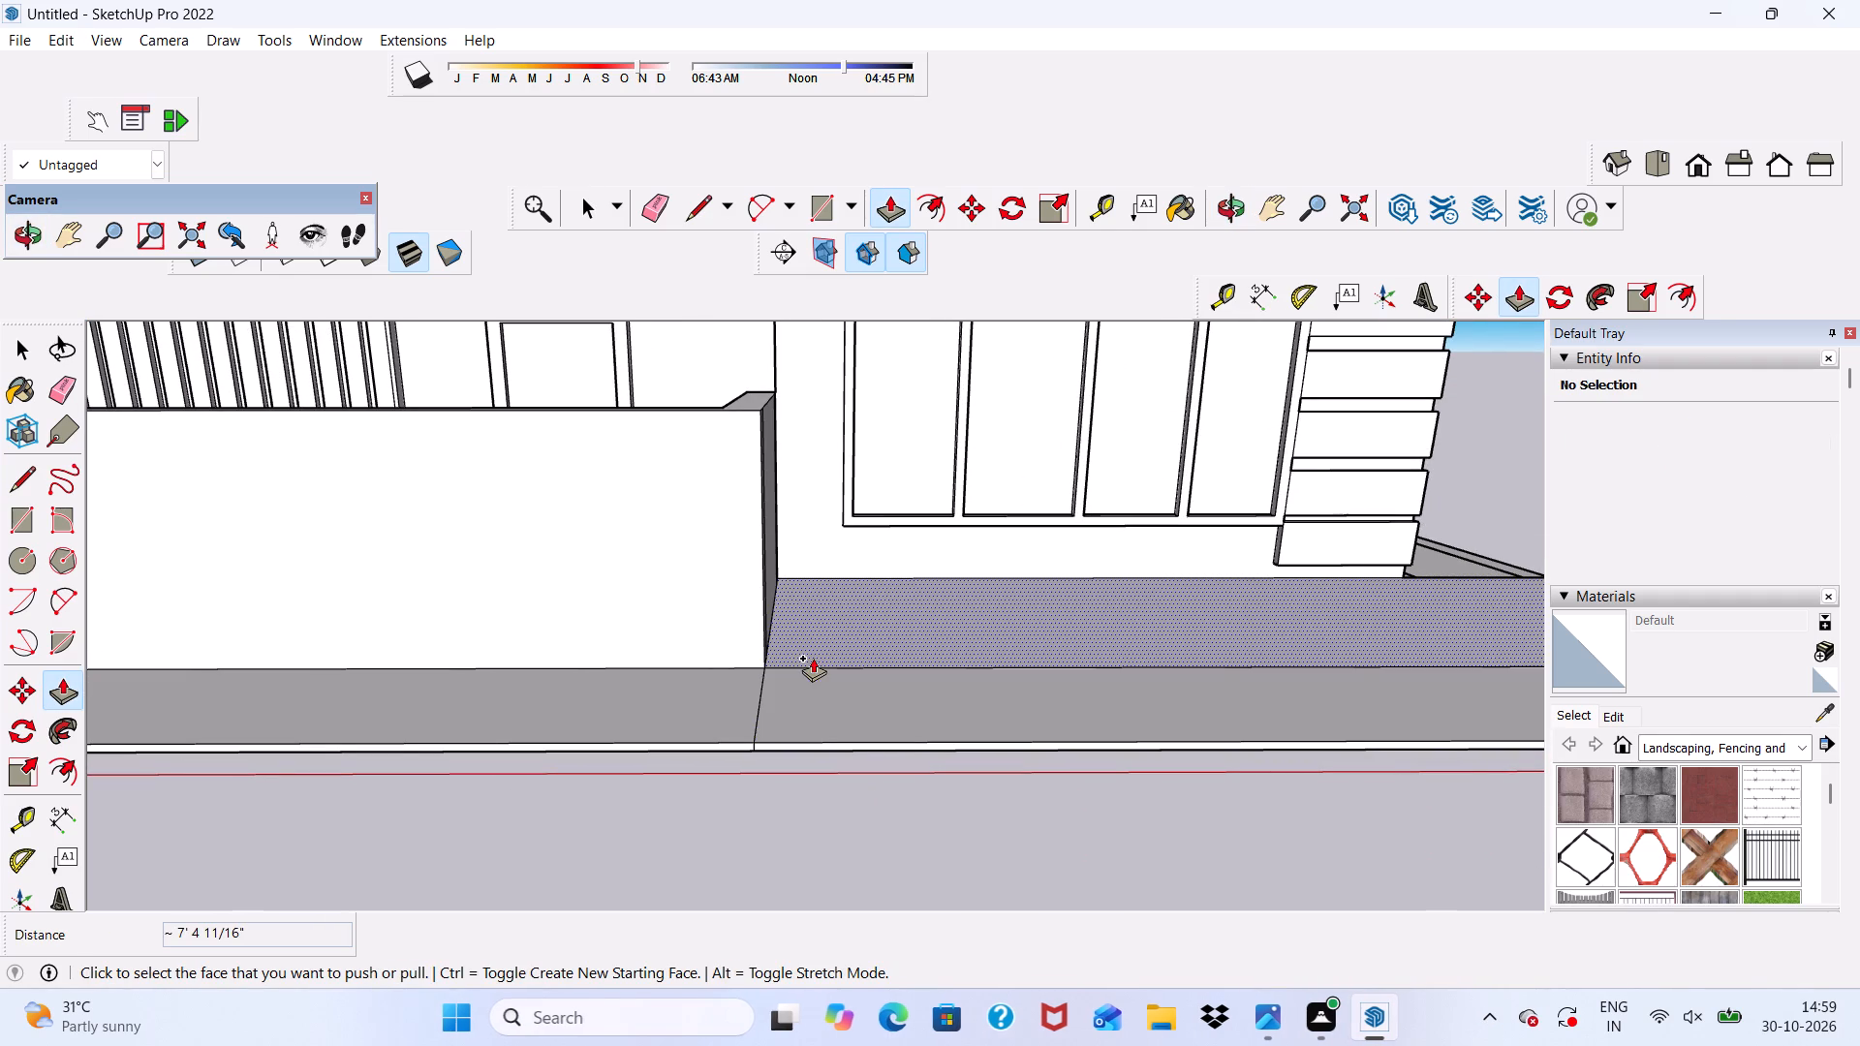
key(space)
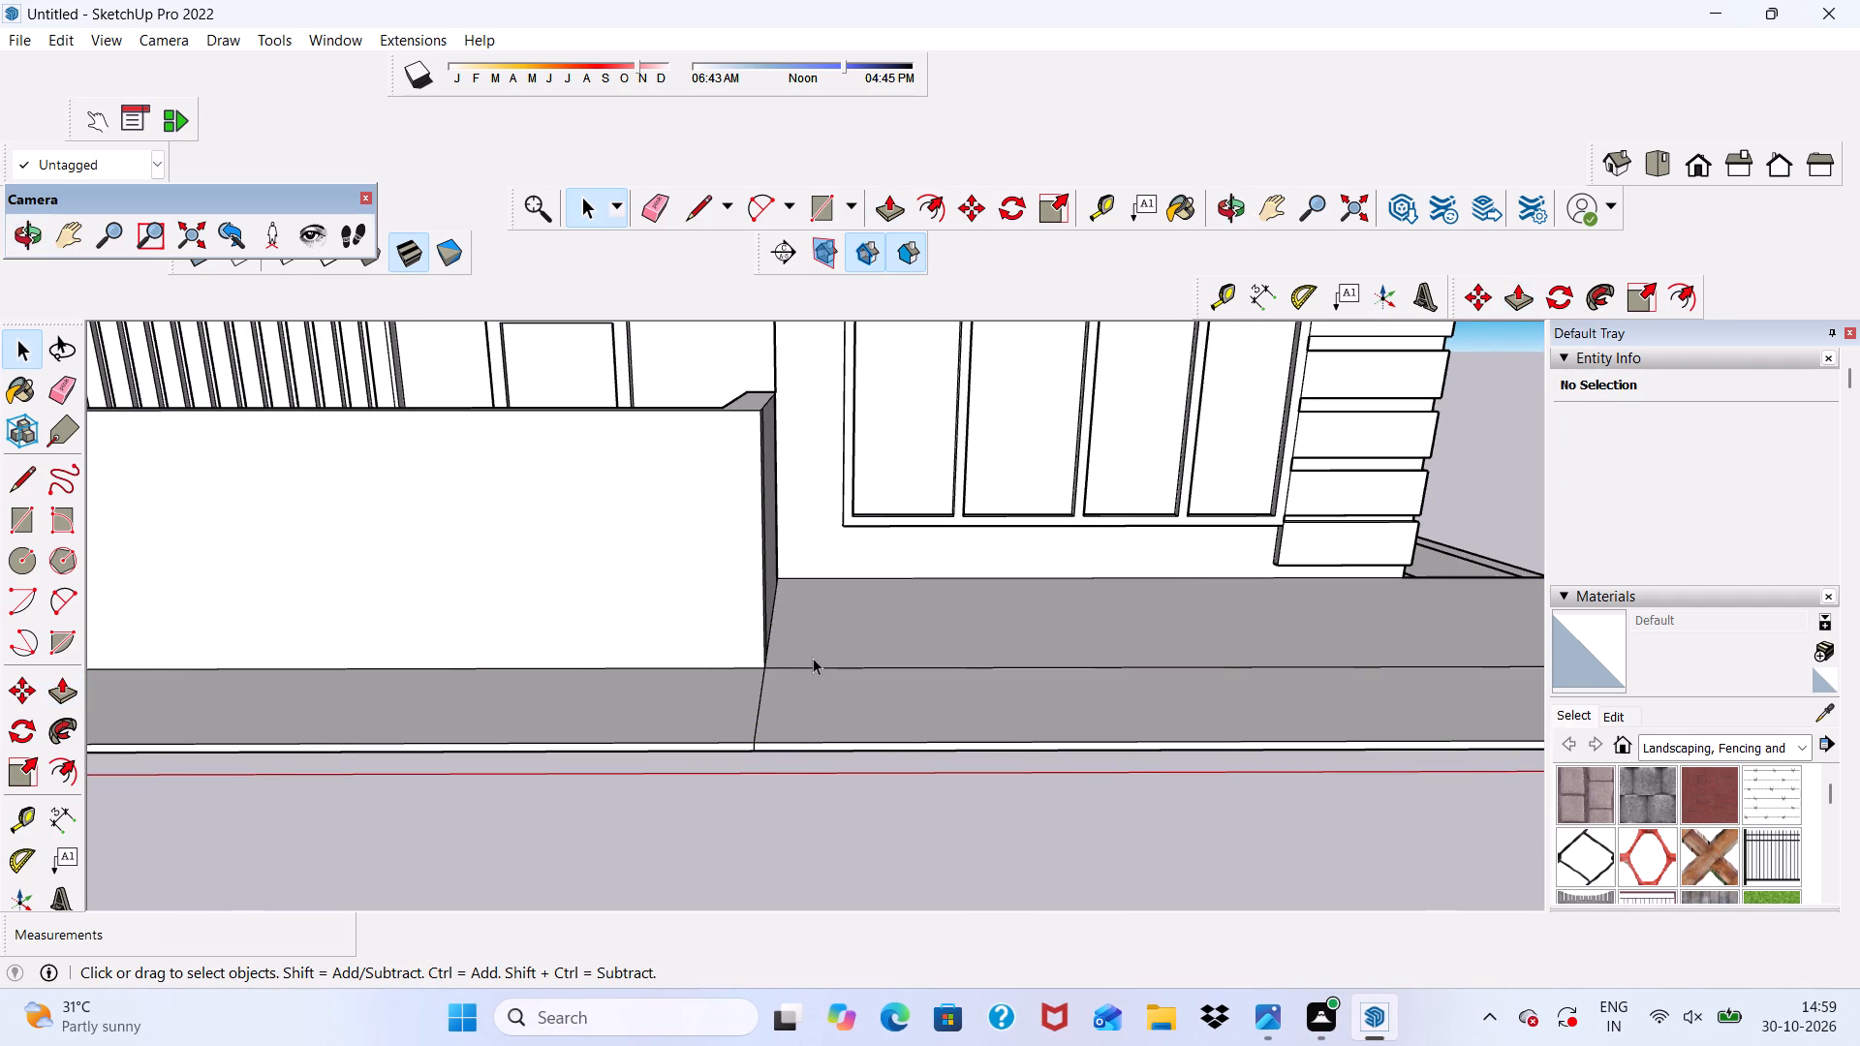
scroll(813, 658, down, 9)
middle_drag(819, 674, 824, 633)
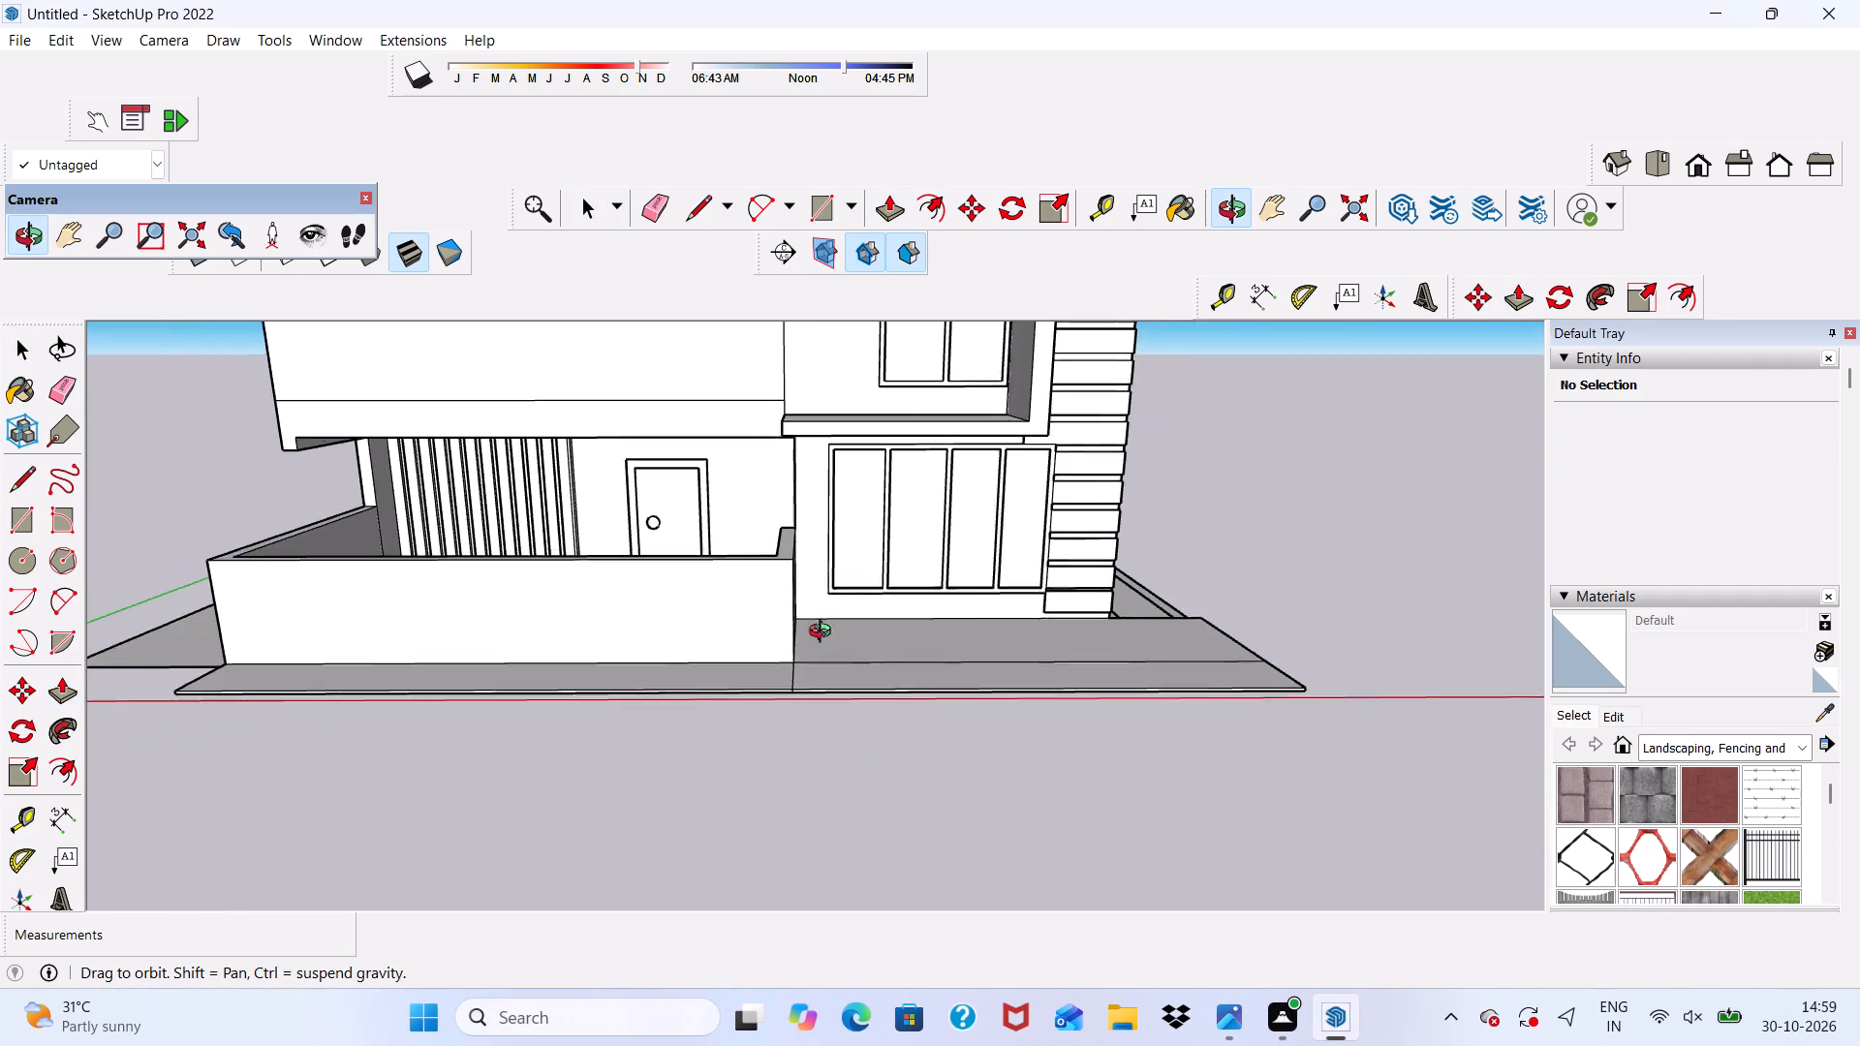
middle_drag(824, 633, 830, 582)
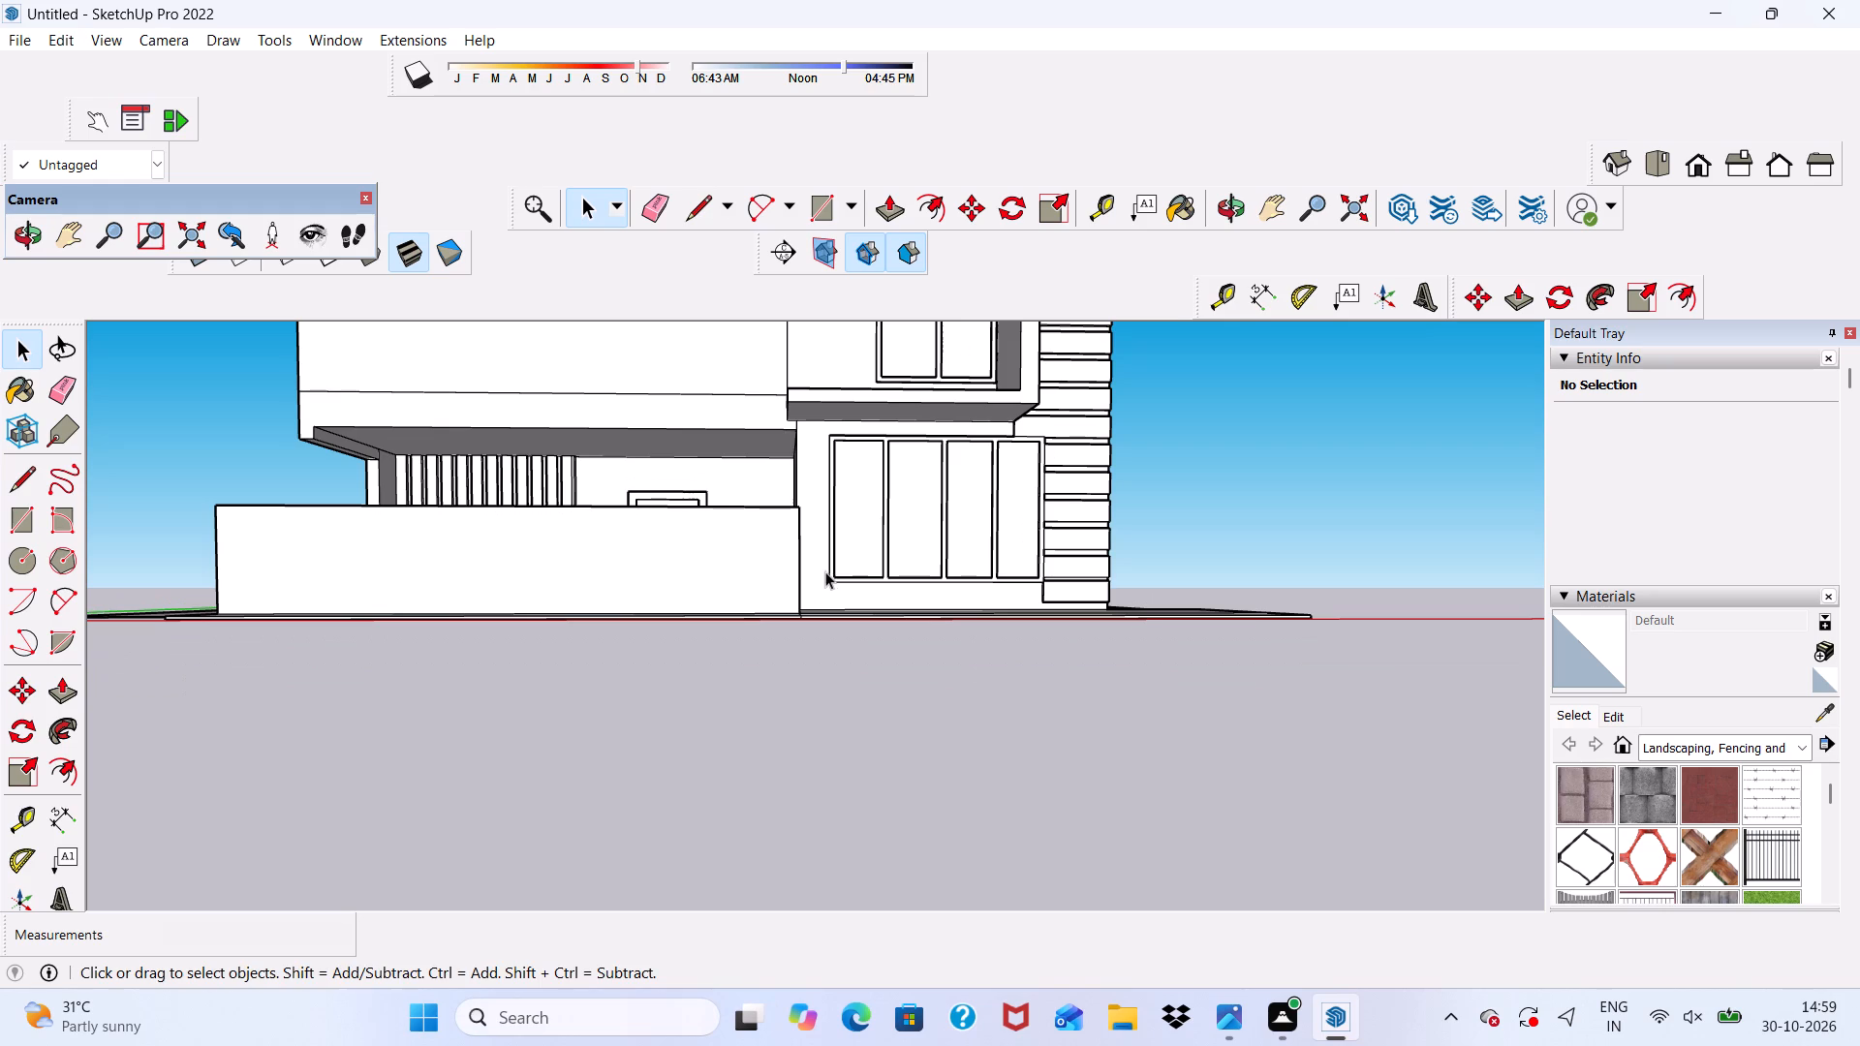
Draw a full-height rectangle about 4' 10 5/16" by 1' 1 1/2" on the boundary wall's front face, at the end nearest the origin.
click(825, 207)
scroll(919, 316, down, 6)
scroll(434, 416, up, 5)
middle_drag(517, 513, 551, 576)
scroll(566, 576, up, 10)
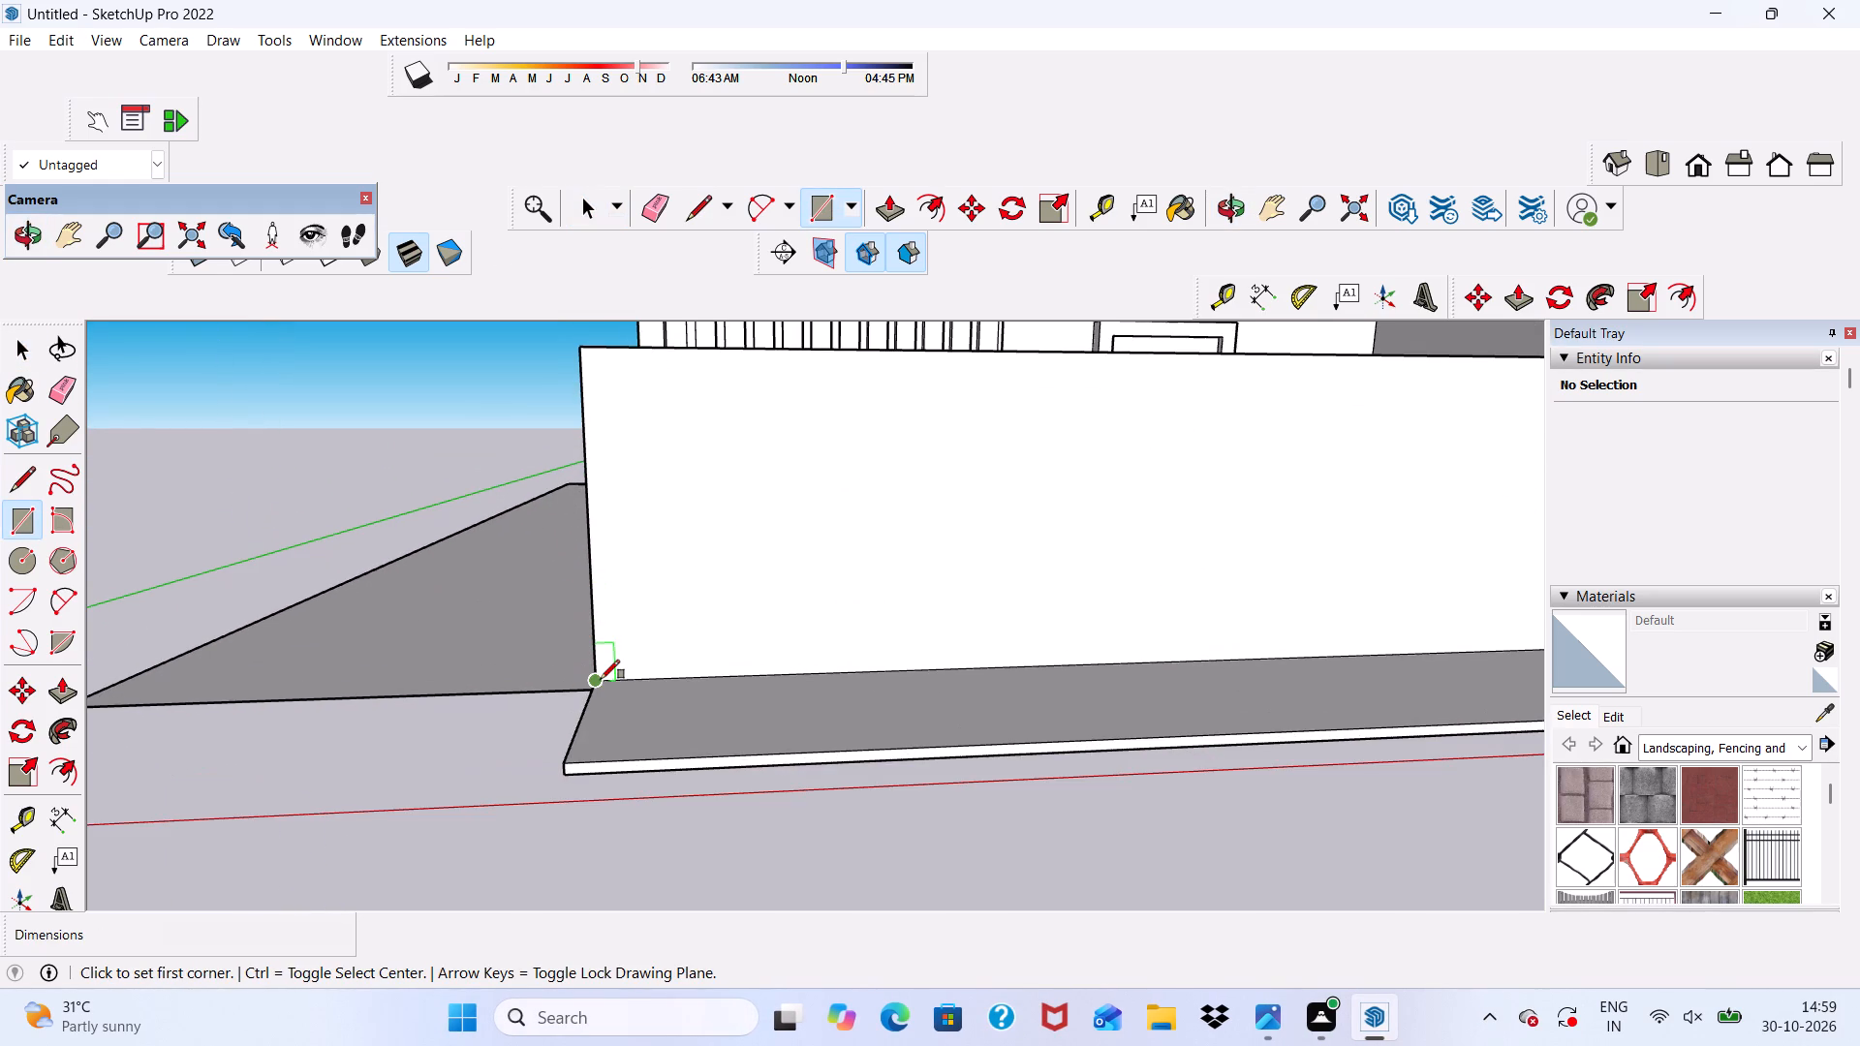
scroll(602, 678, up, 8)
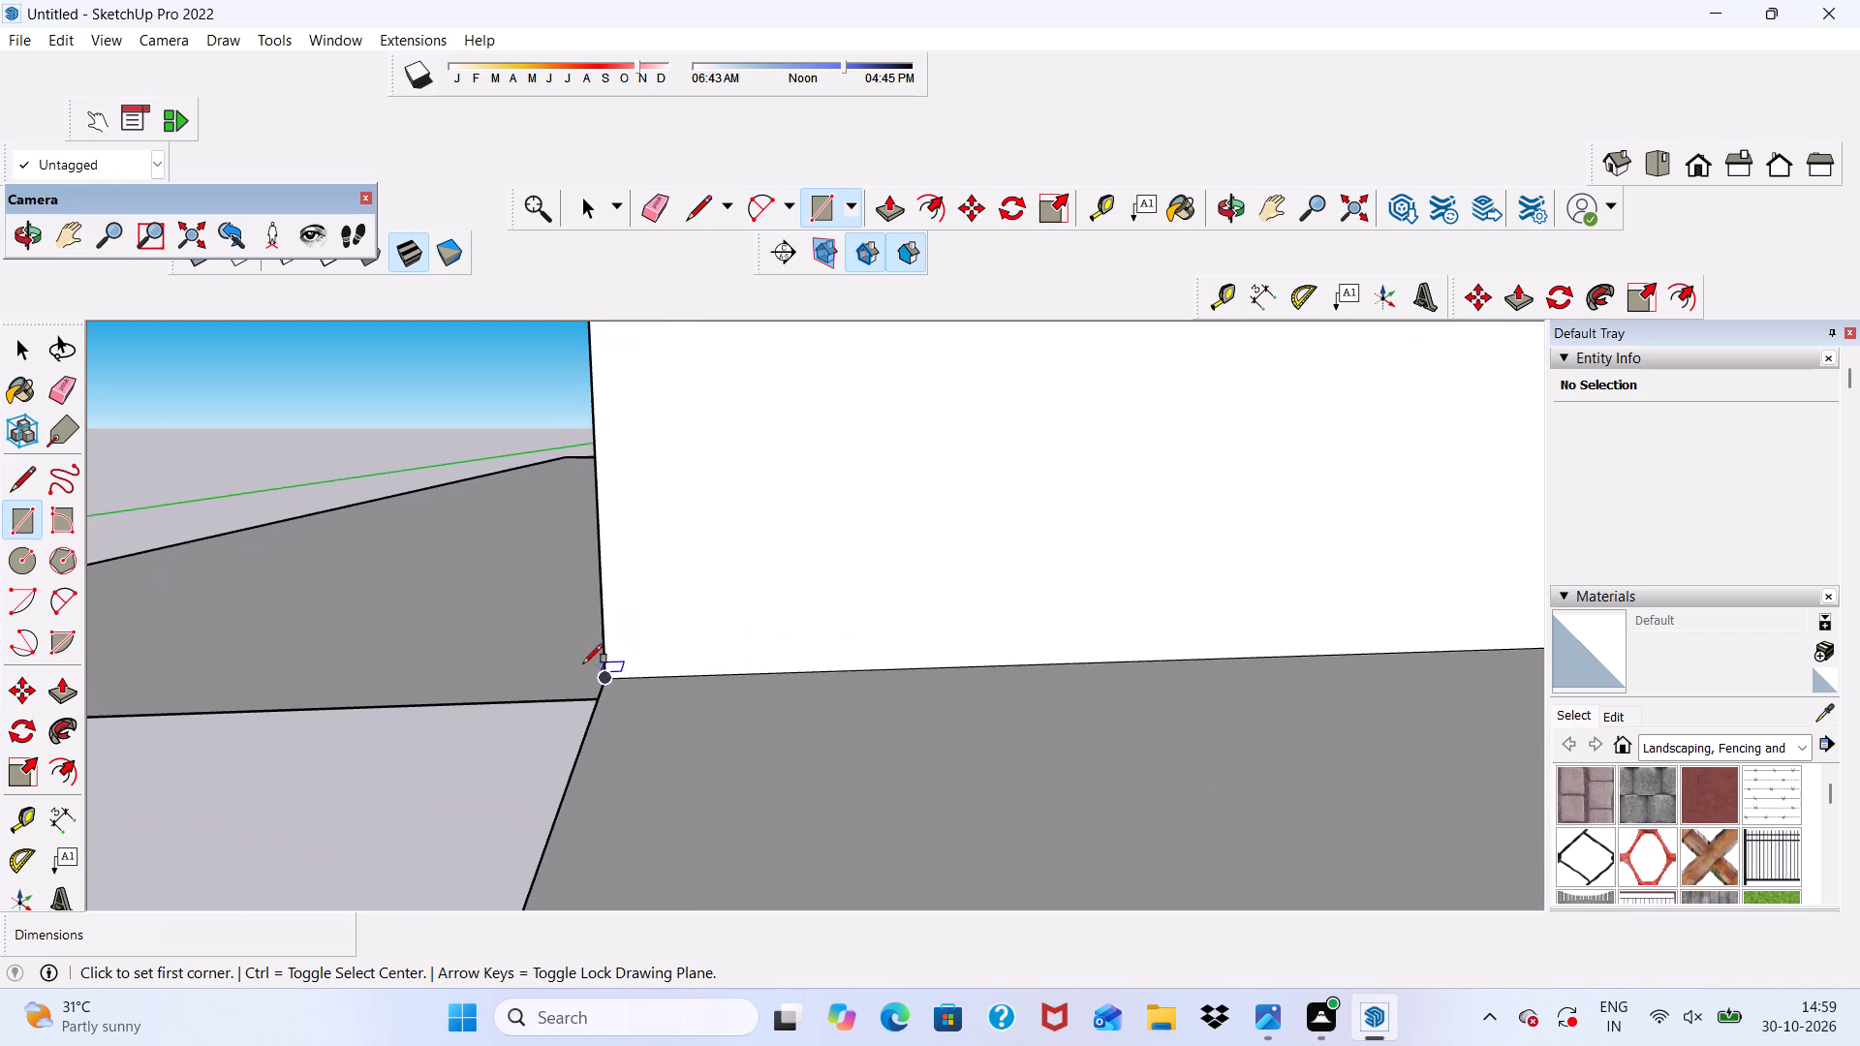
click(603, 678)
scroll(629, 644, down, 5)
scroll(702, 578, down, 5)
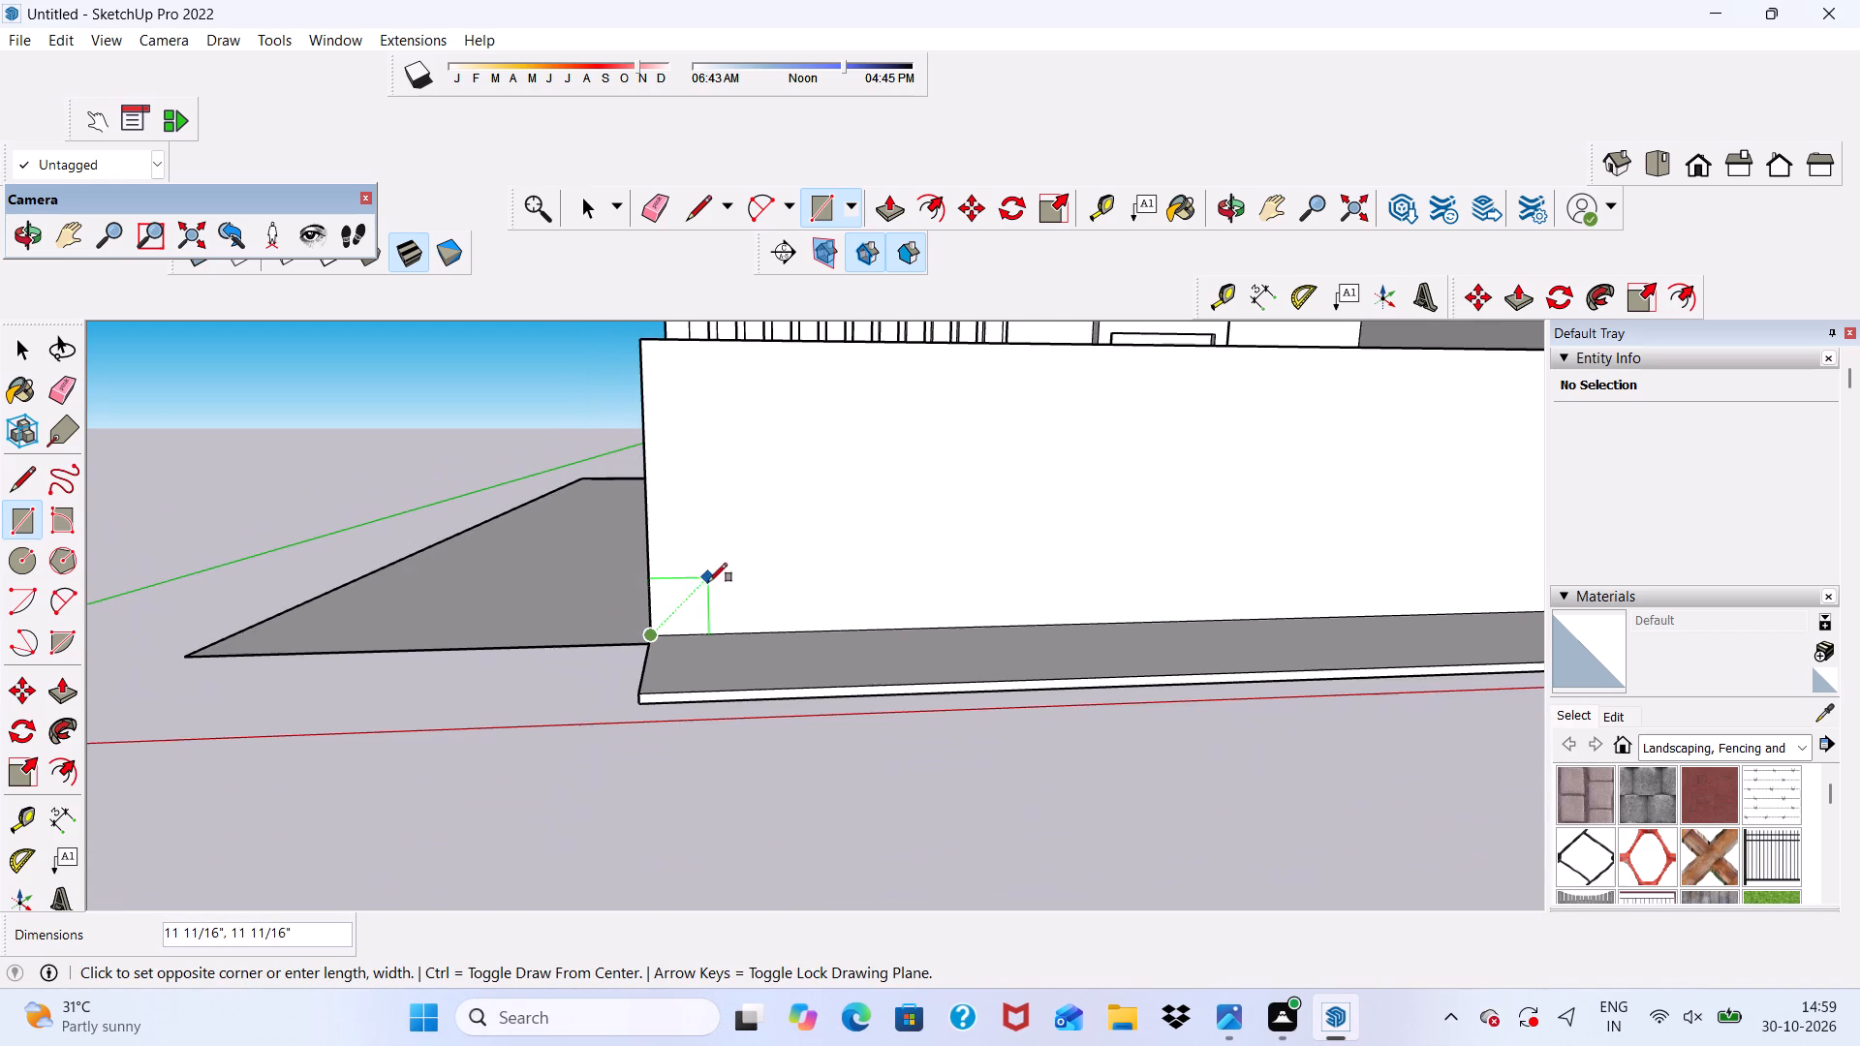
scroll(651, 599, down, 5)
scroll(704, 439, up, 5)
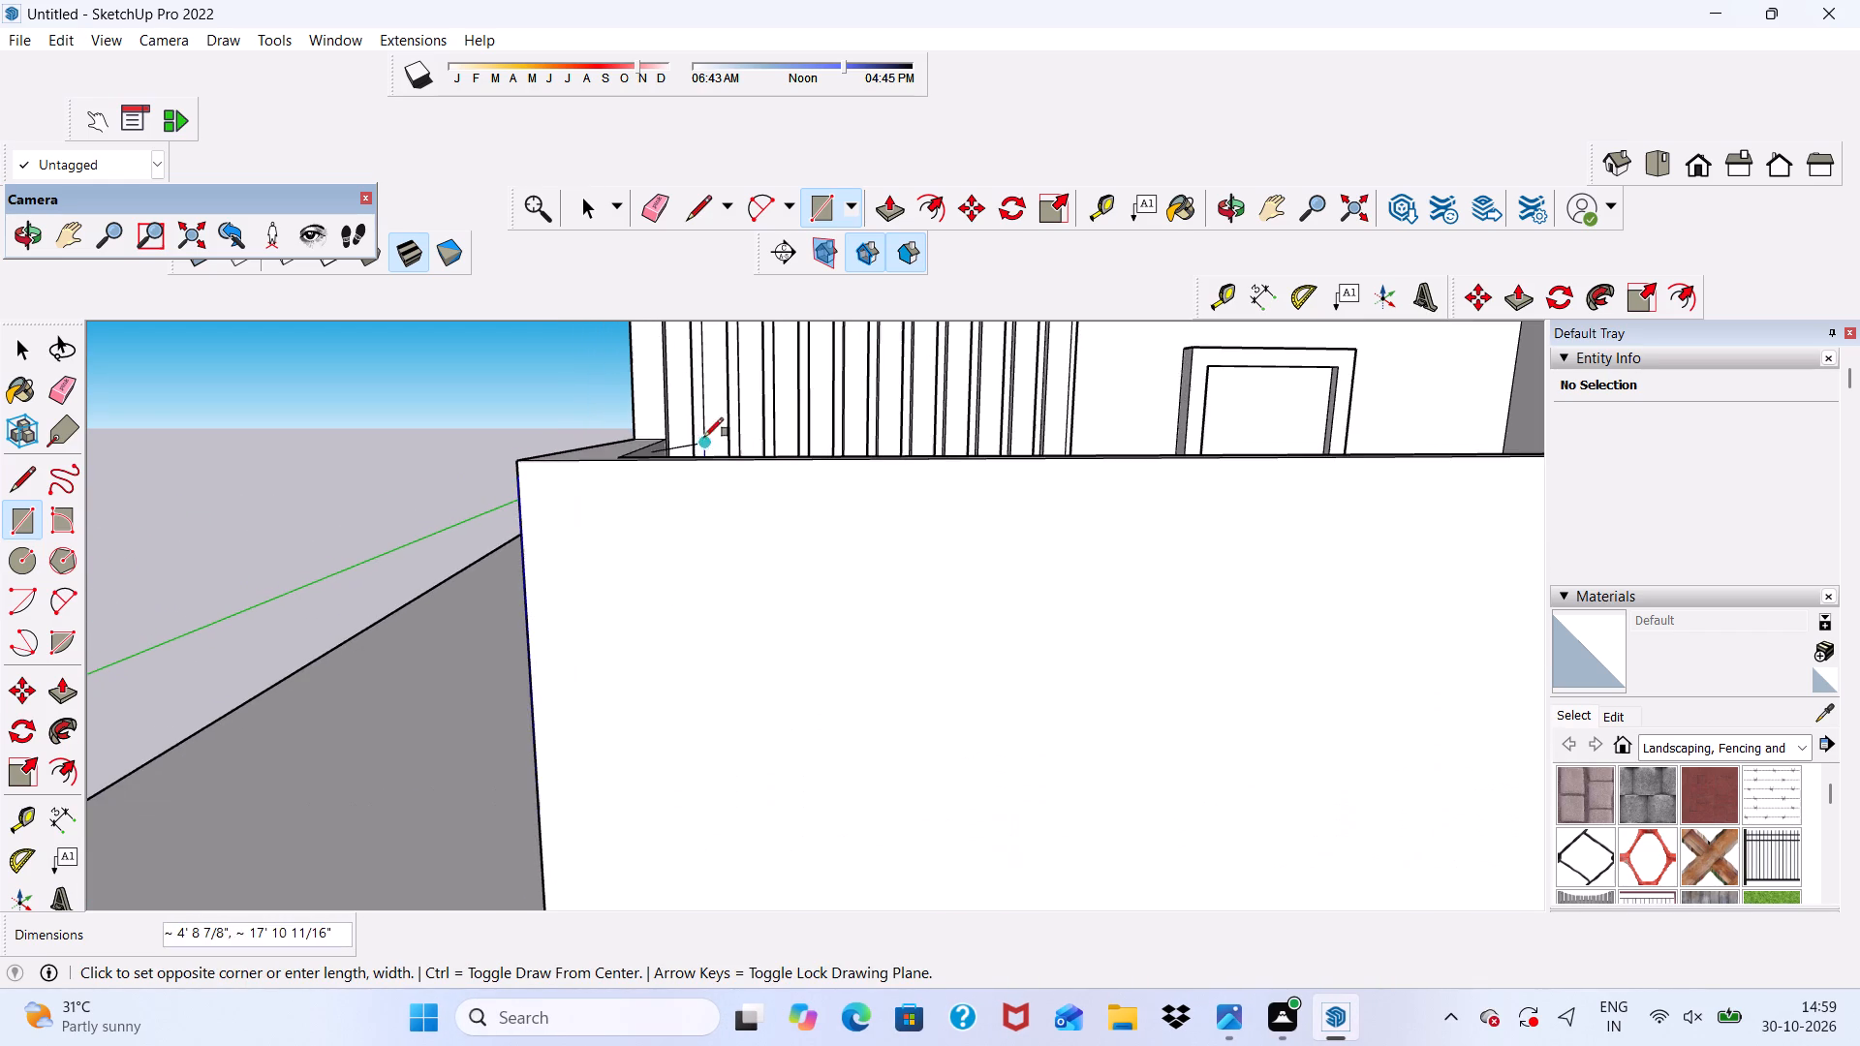
scroll(672, 472, up, 3)
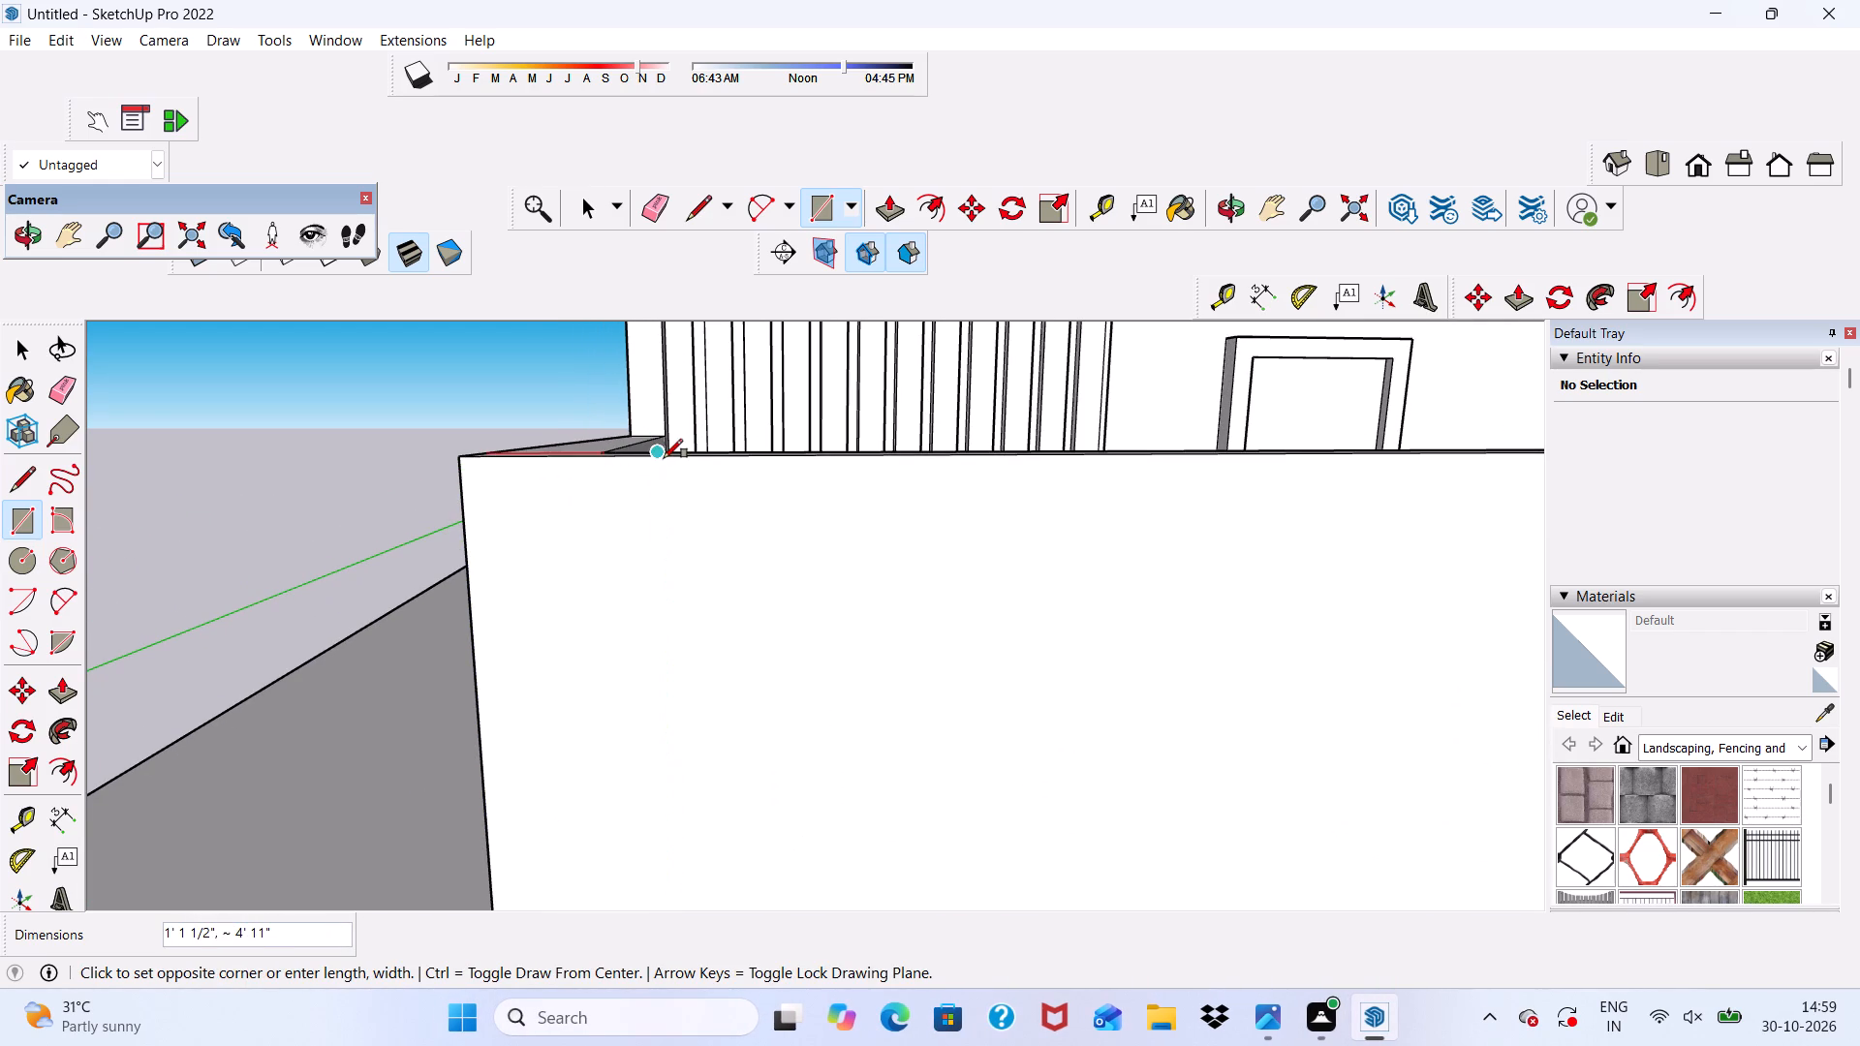
scroll(664, 463, up, 1)
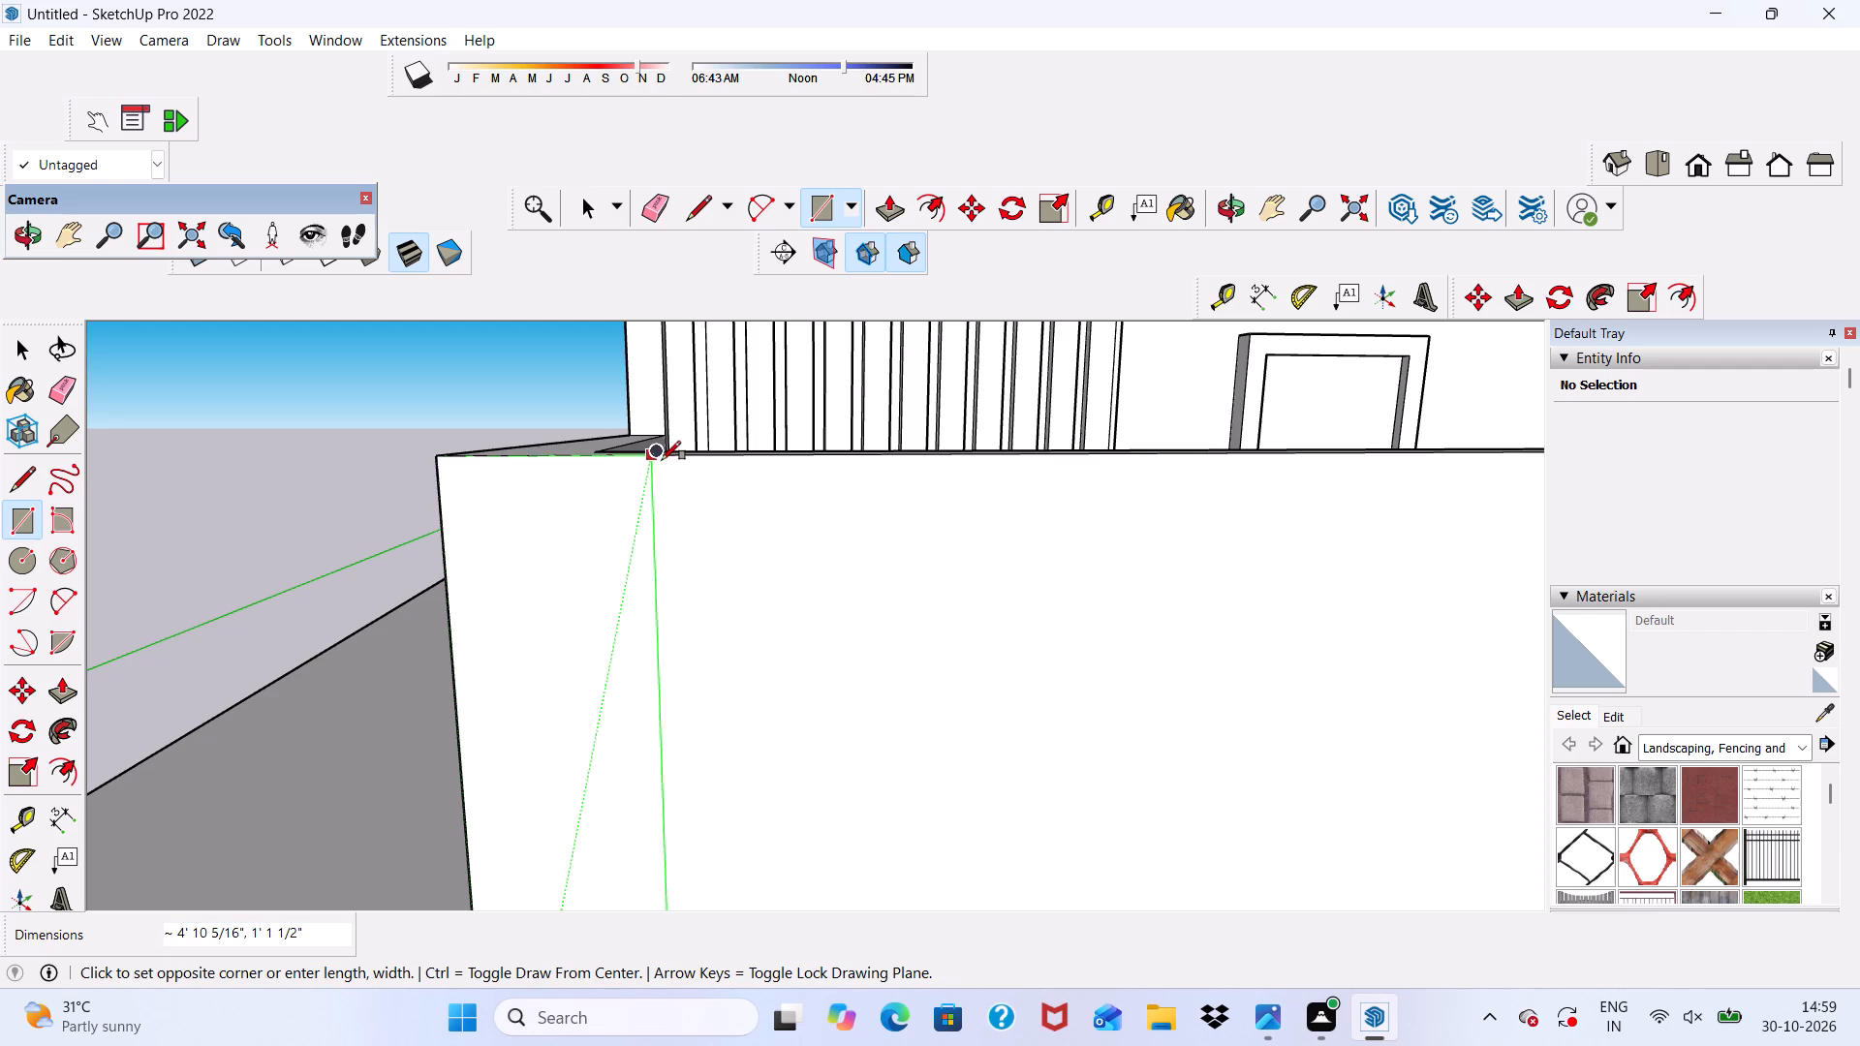
click(662, 460)
scroll(657, 403, down, 7)
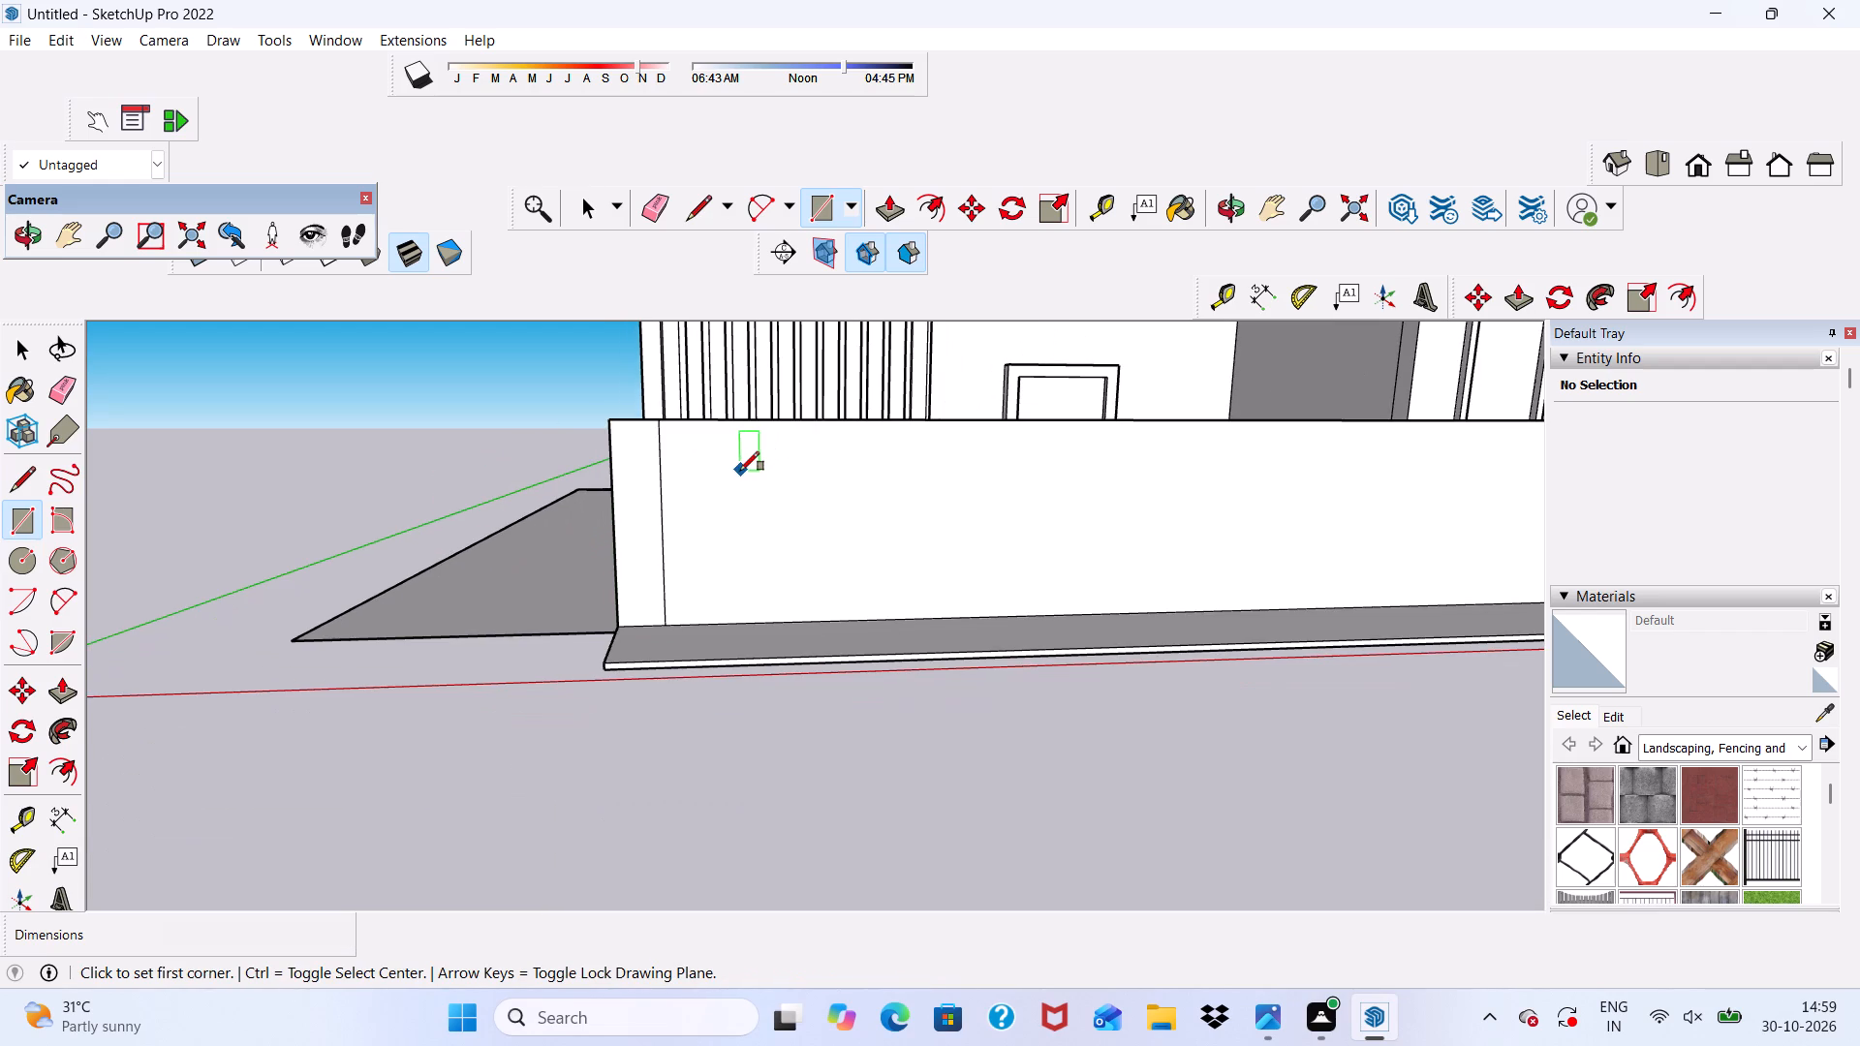
key(space)
Push/Pull the narrow rectangle at the boundary wall's end outward 1' to form a pillar.
scroll(603, 508, up, 4)
click(920, 577)
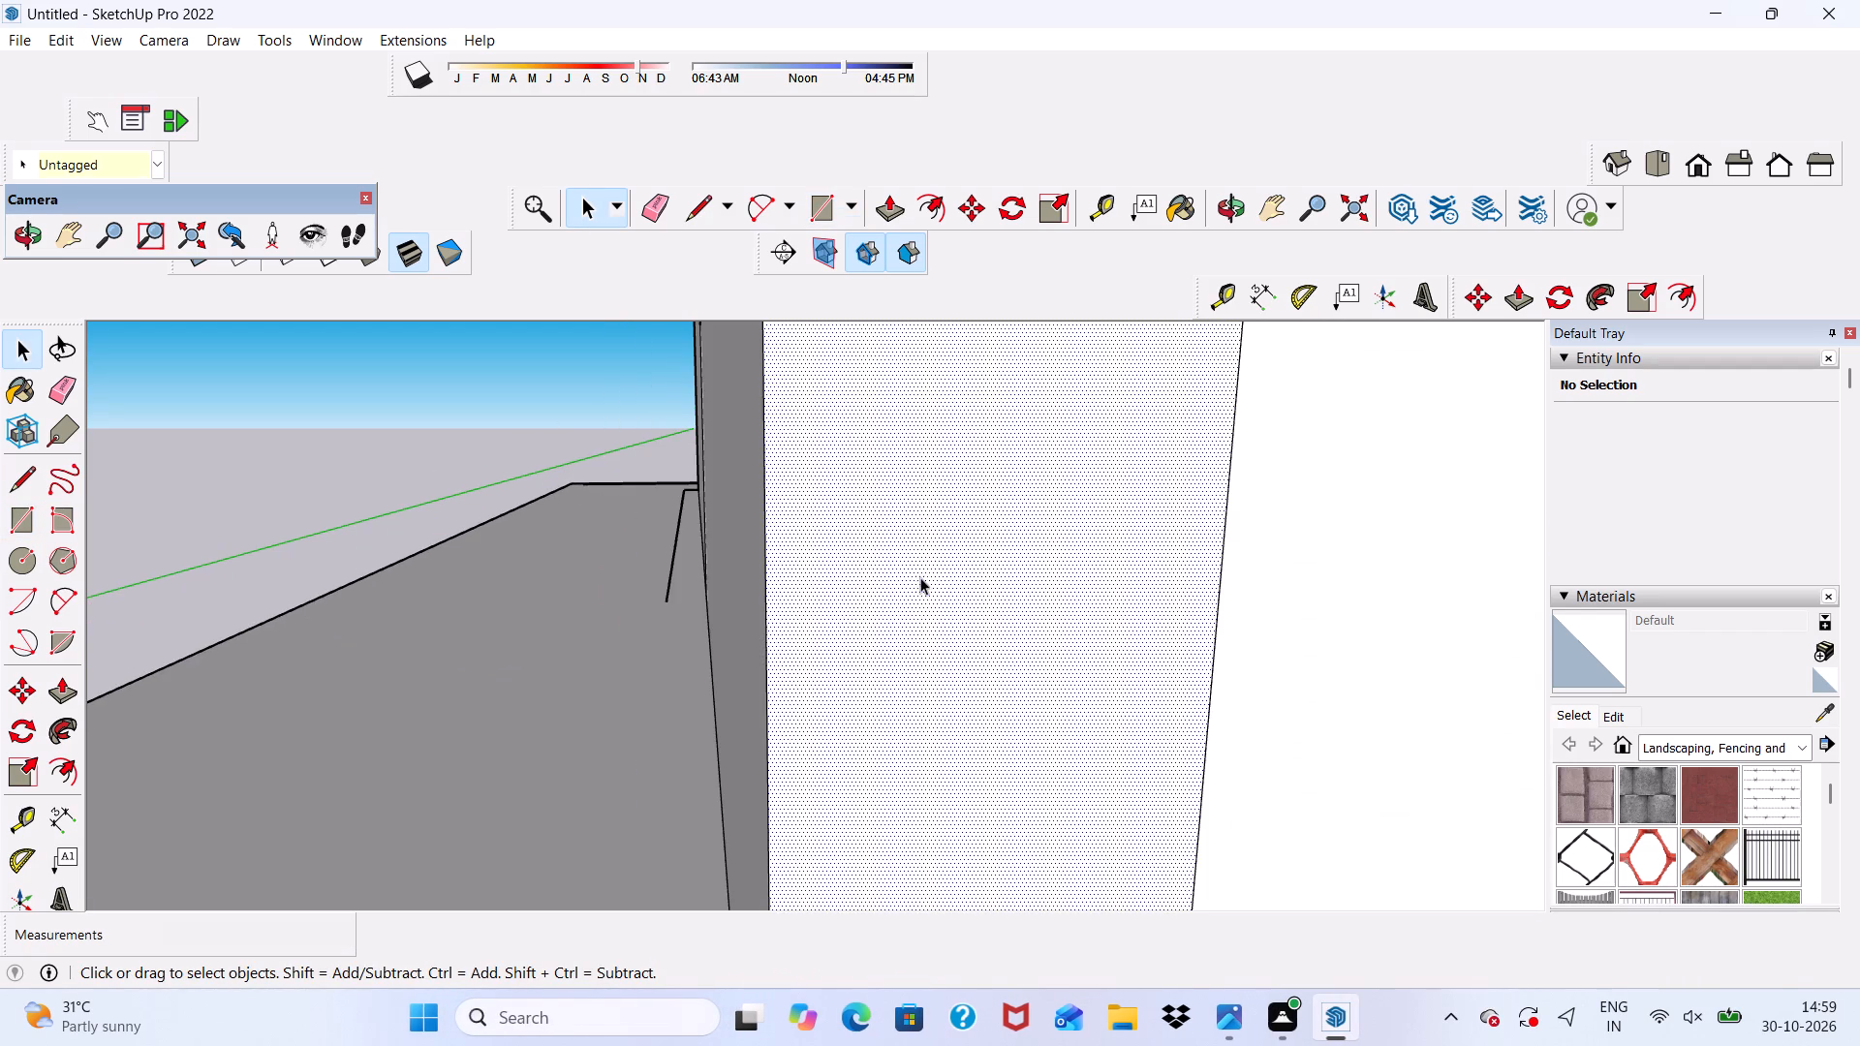
click(888, 213)
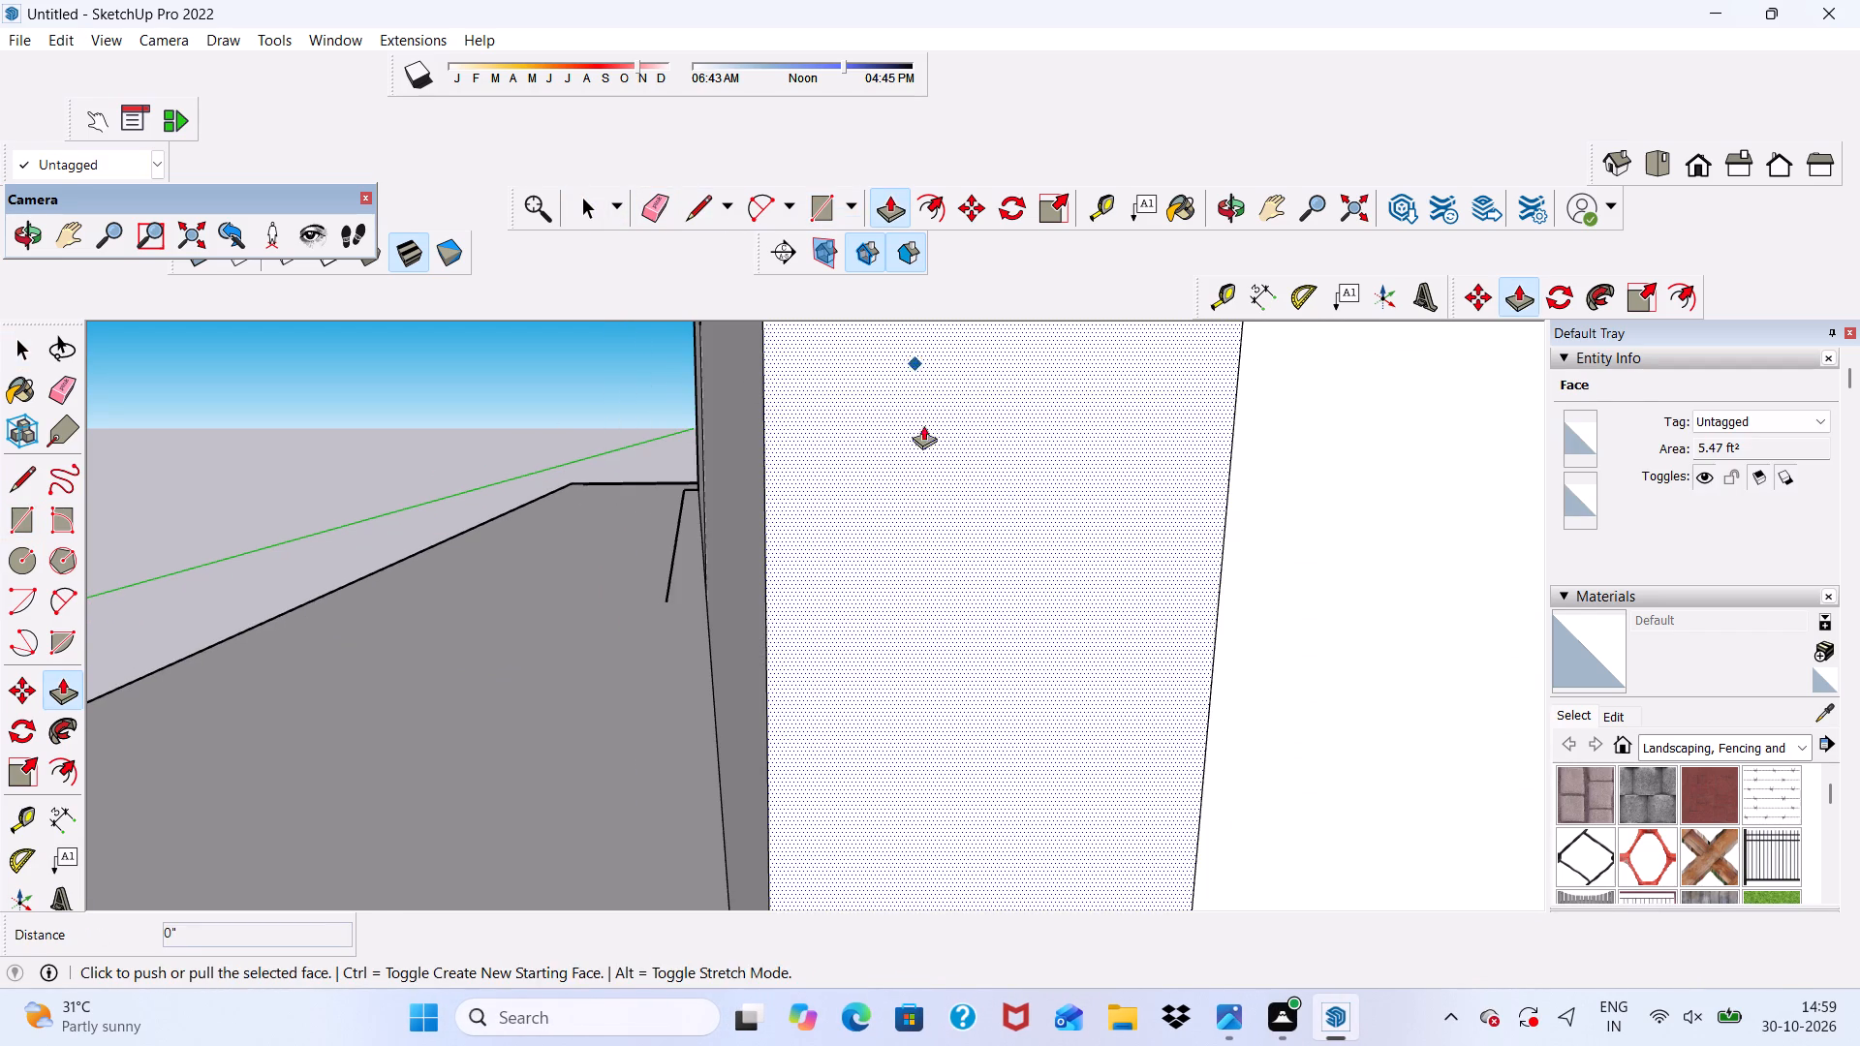
click(928, 453)
scroll(857, 475, down, 5)
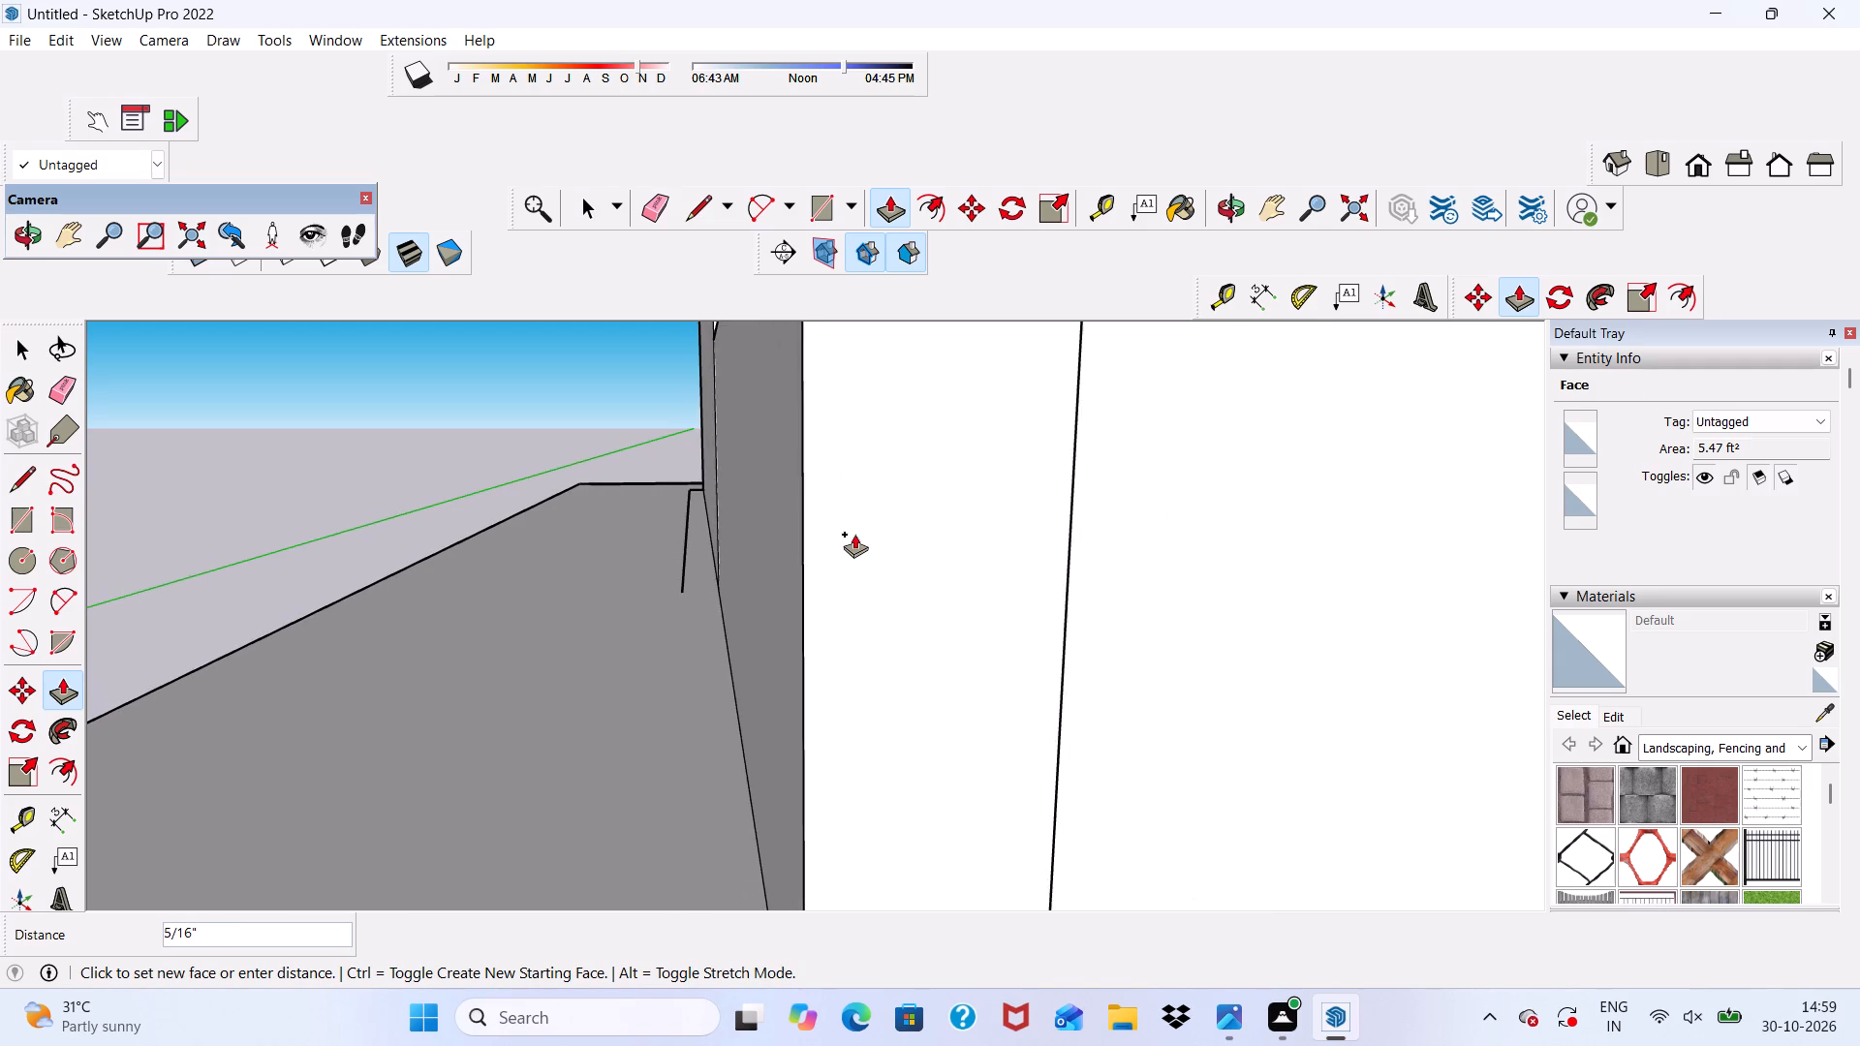
scroll(854, 534, down, 3)
text(1')
key(Return)
scroll(855, 563, down, 5)
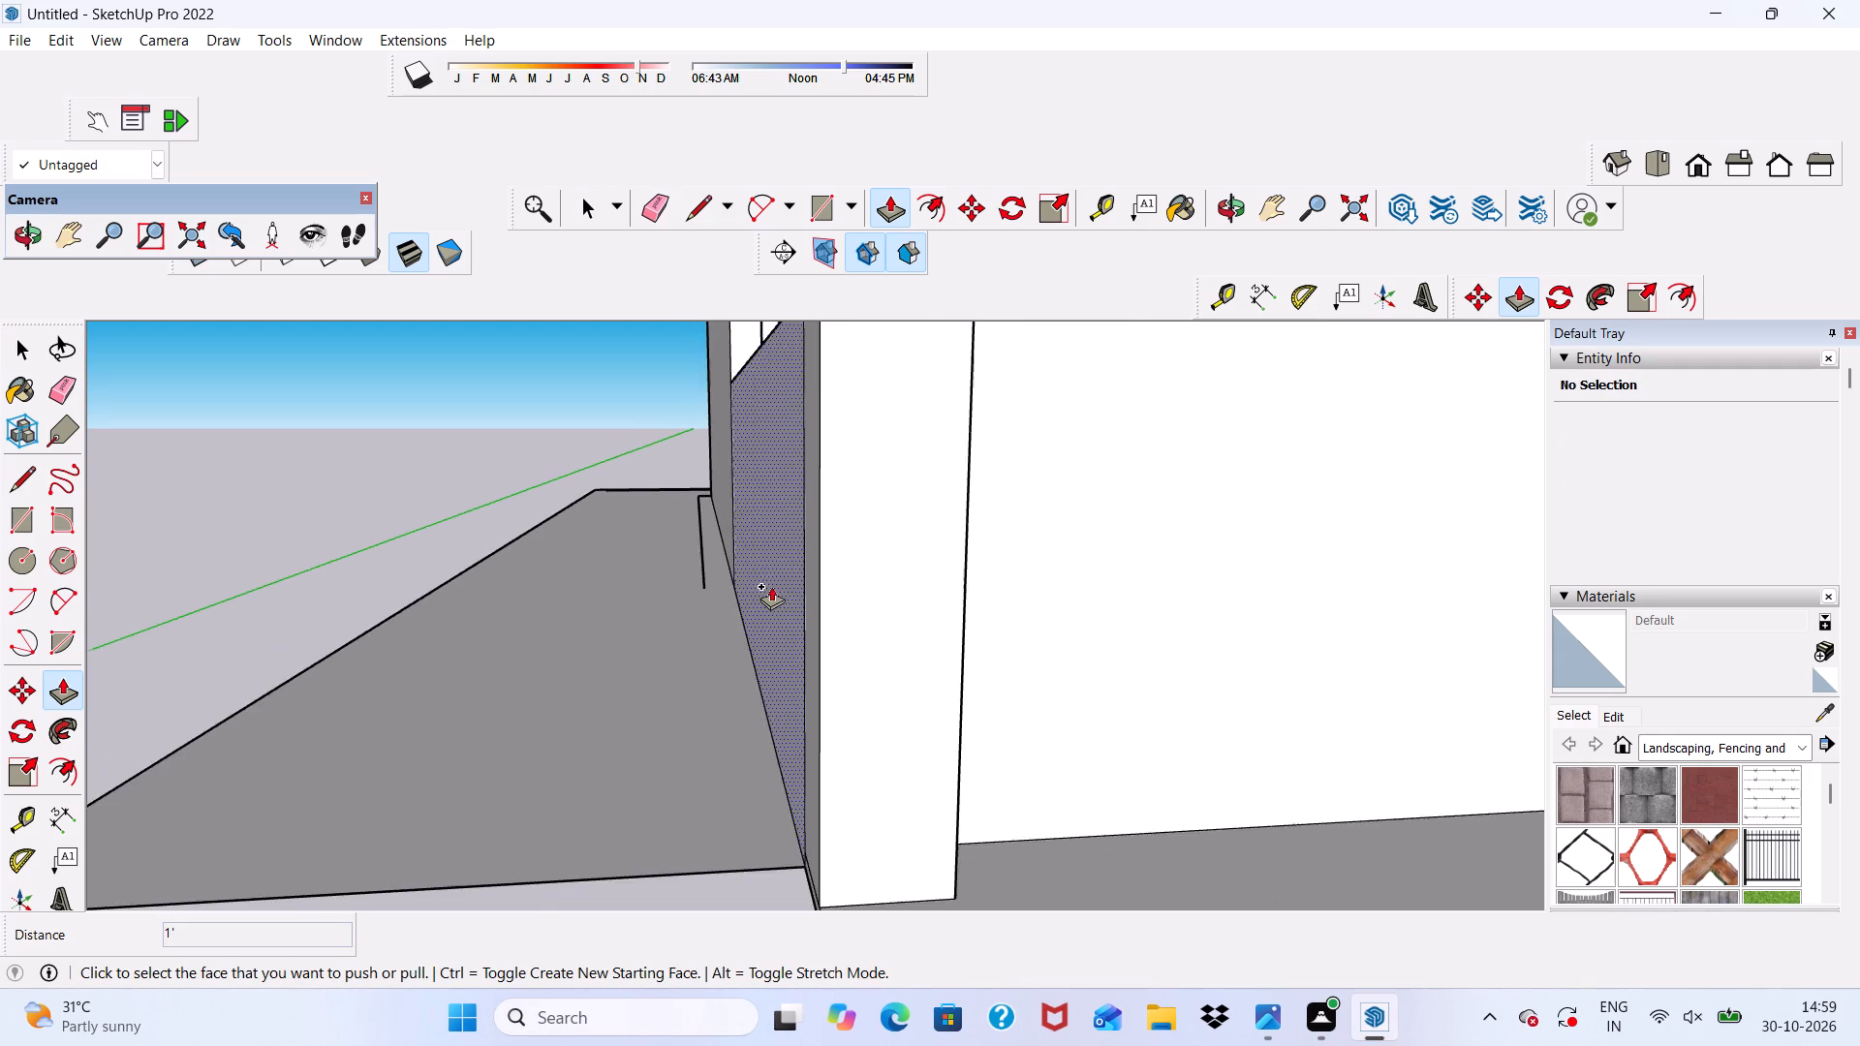
scroll(732, 596, down, 6)
middle_drag(857, 621, 728, 672)
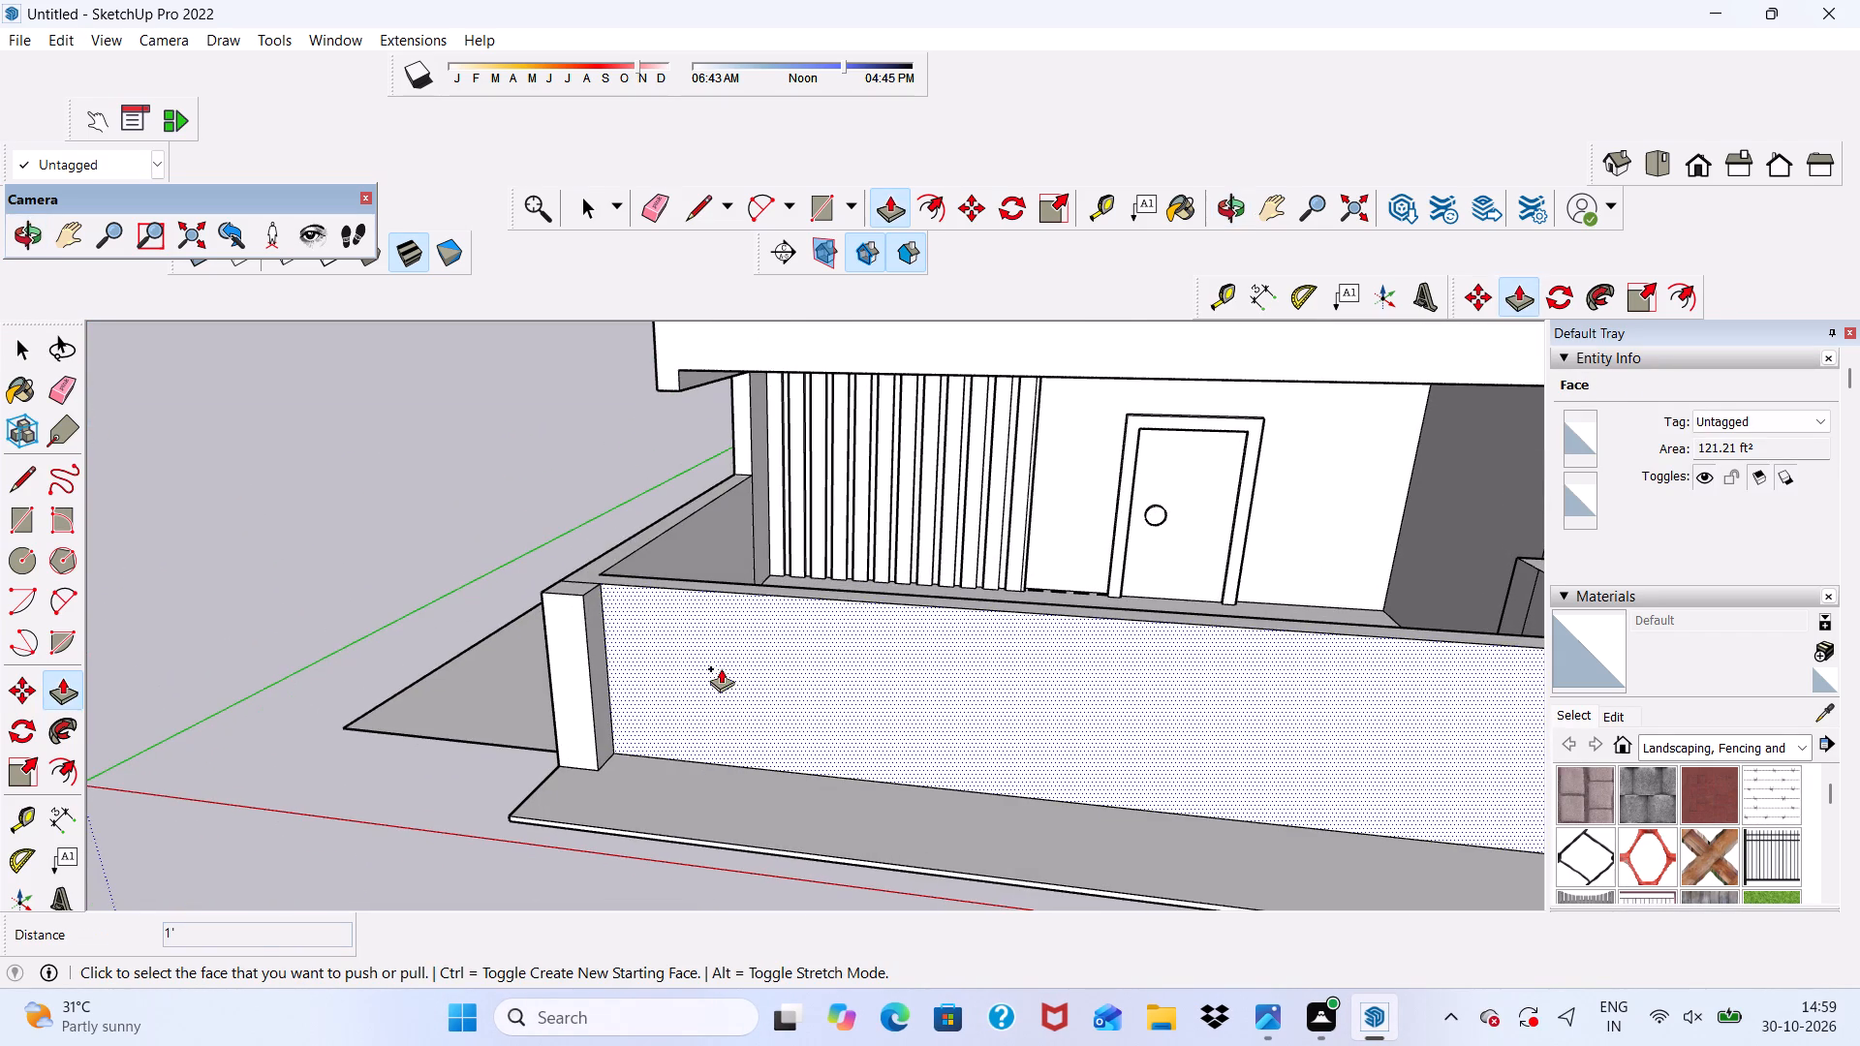
key(space)
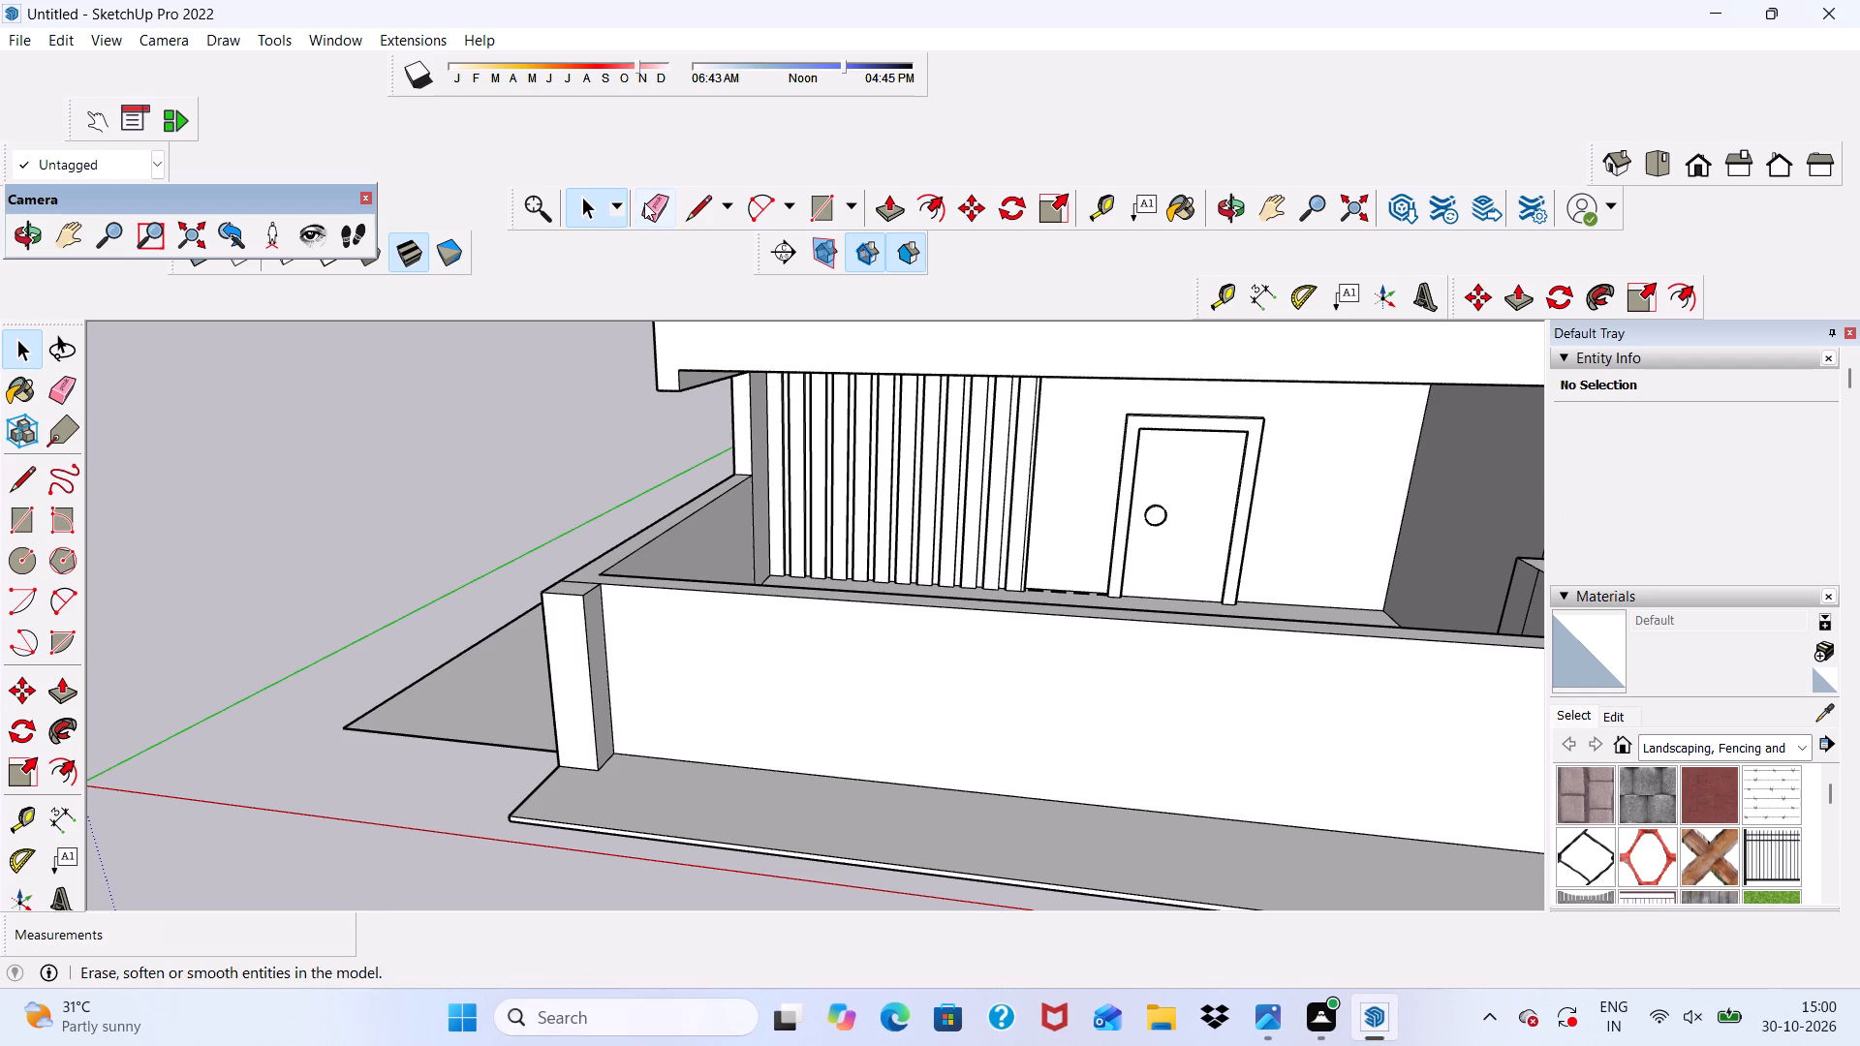
Draw a full-height rectangle about 3' 10 11/16" by 4' 10 5/16" on the wall's front face, ending at its bottom edge's midpoint.
click(813, 216)
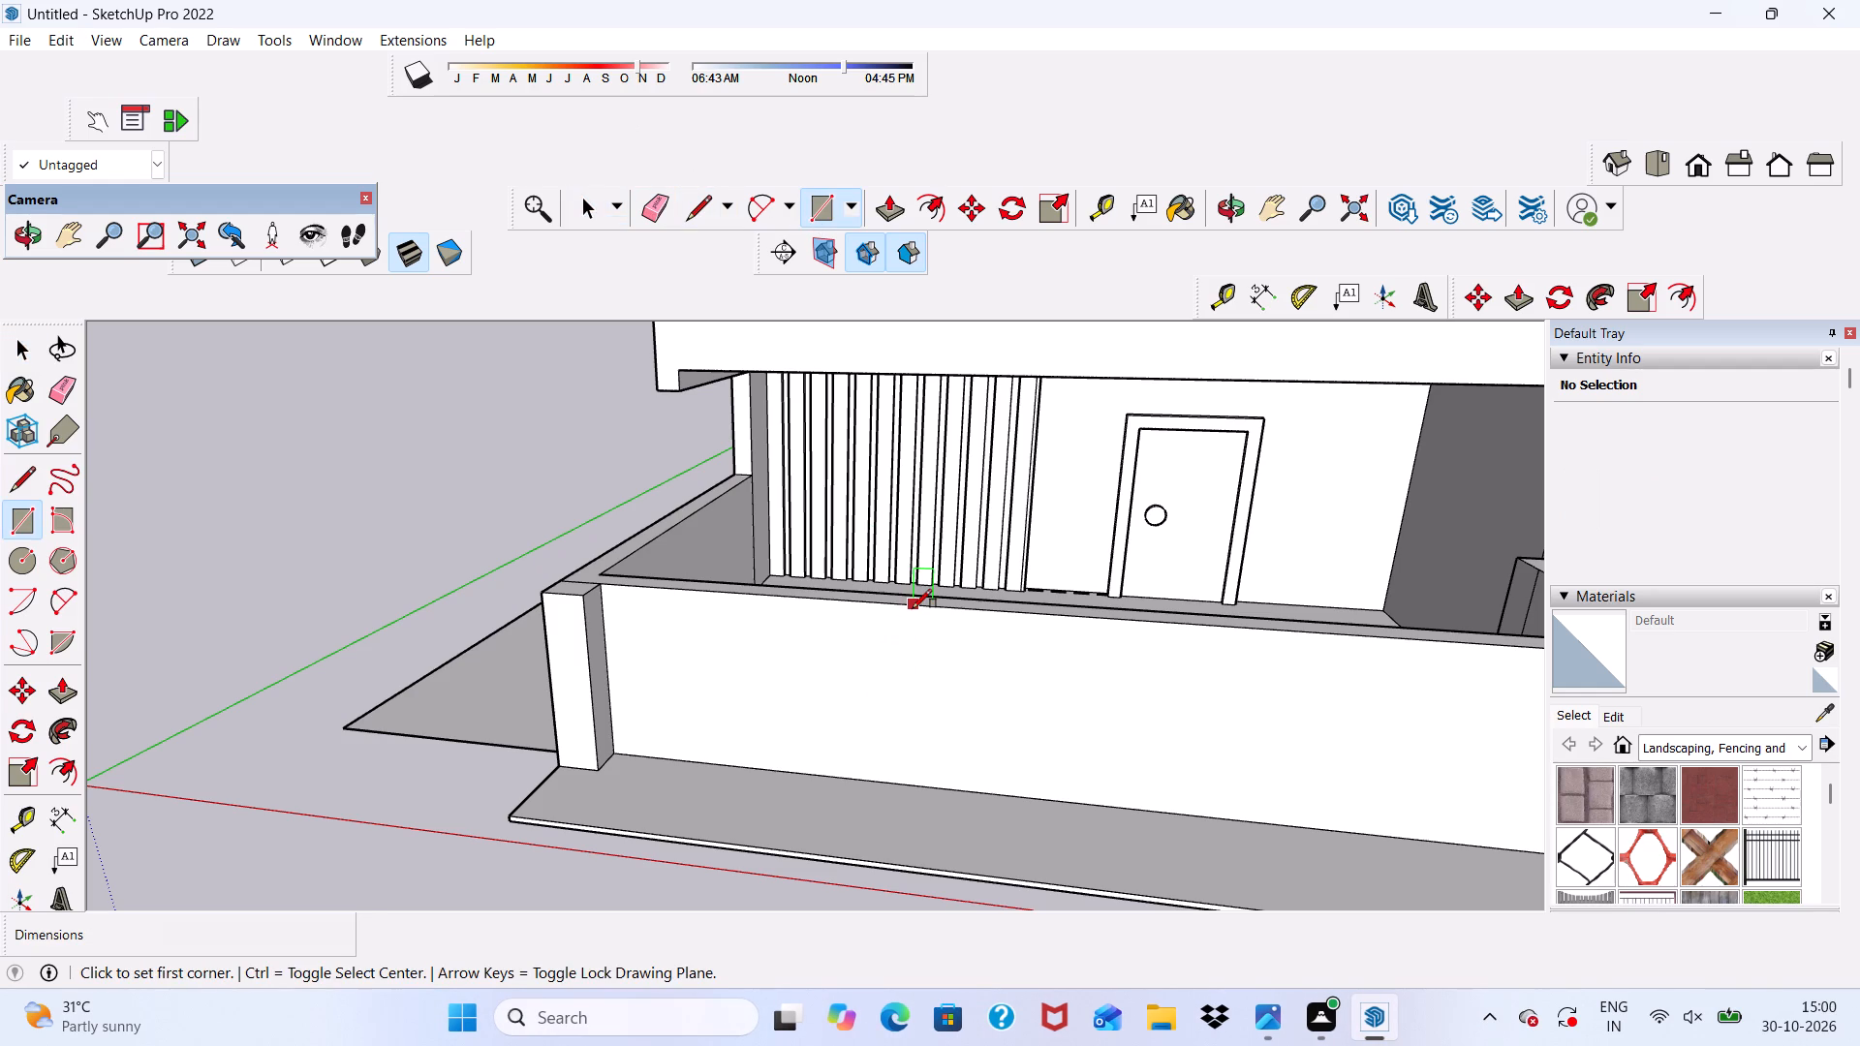
click(935, 611)
scroll(1054, 847, up, 1)
scroll(1085, 720, down, 2)
middle_drag(1122, 753, 1126, 651)
scroll(1126, 651, up, 9)
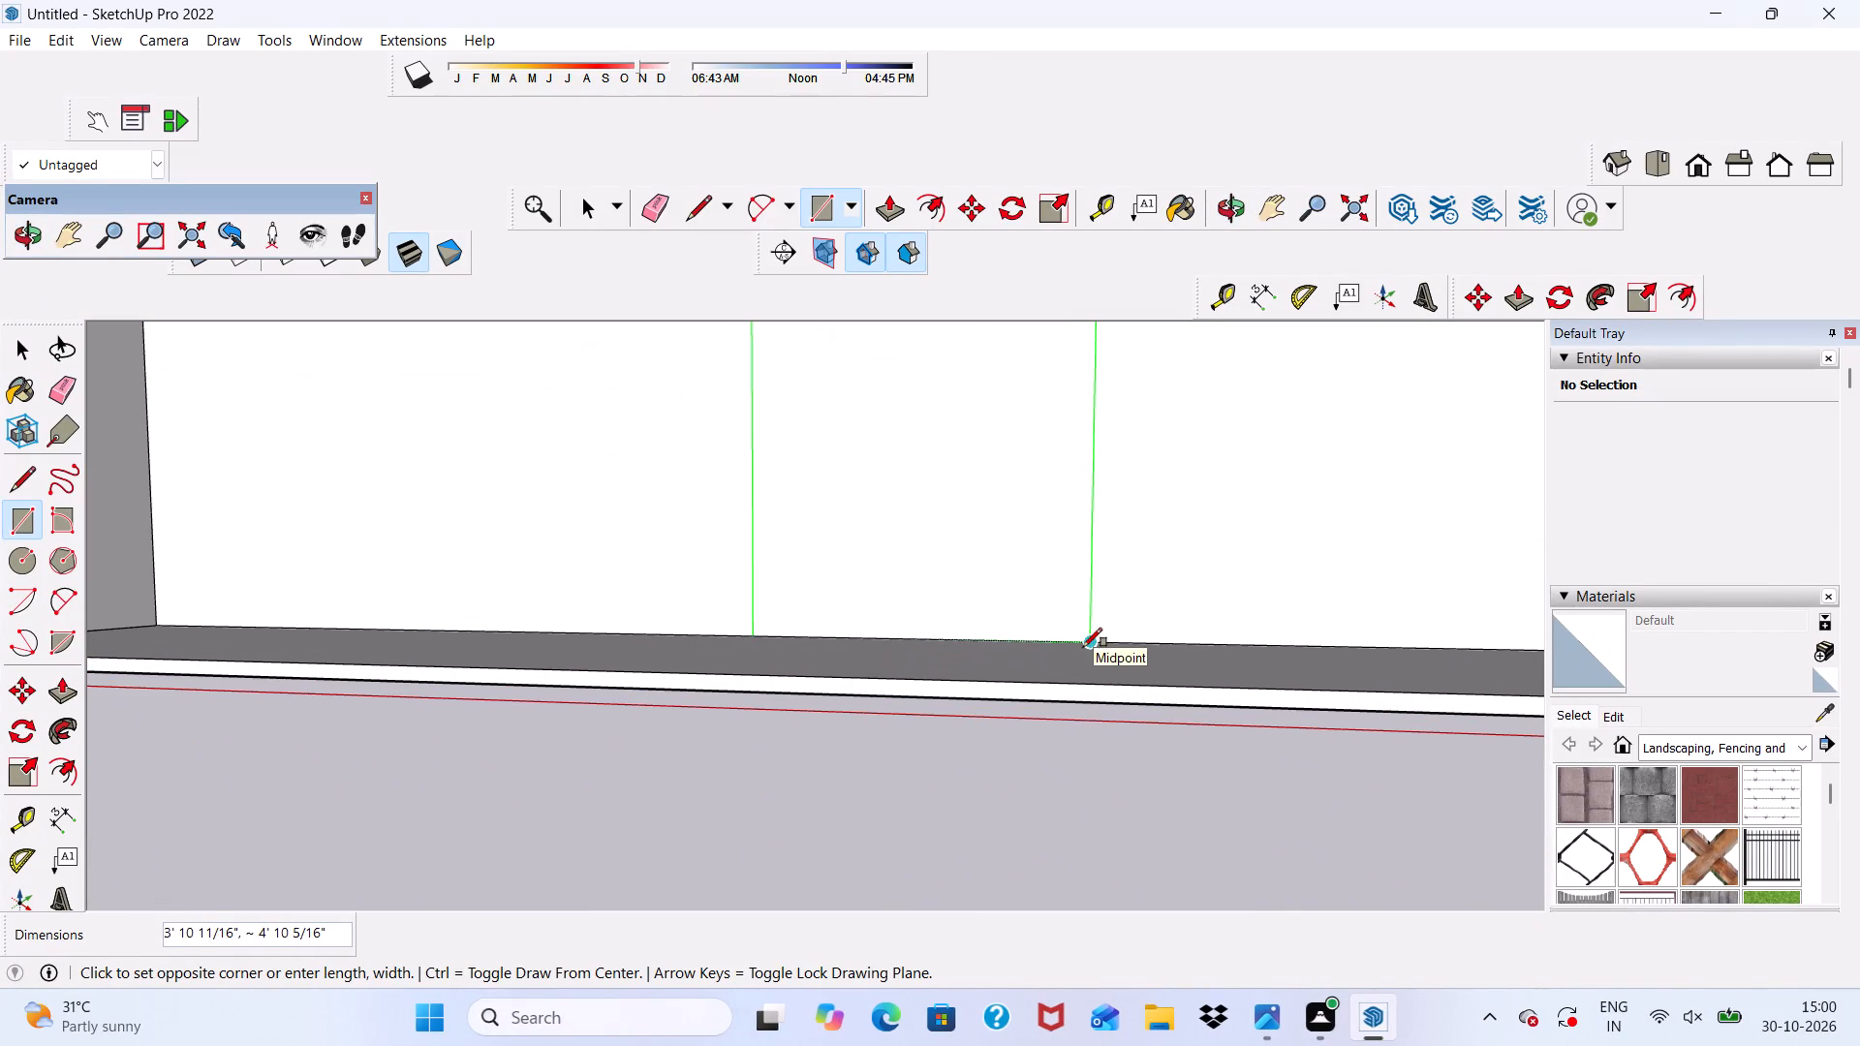
click(1083, 647)
scroll(1045, 640, down, 6)
scroll(968, 639, up, 1)
scroll(1003, 582, down, 6)
scroll(1008, 490, down, 2)
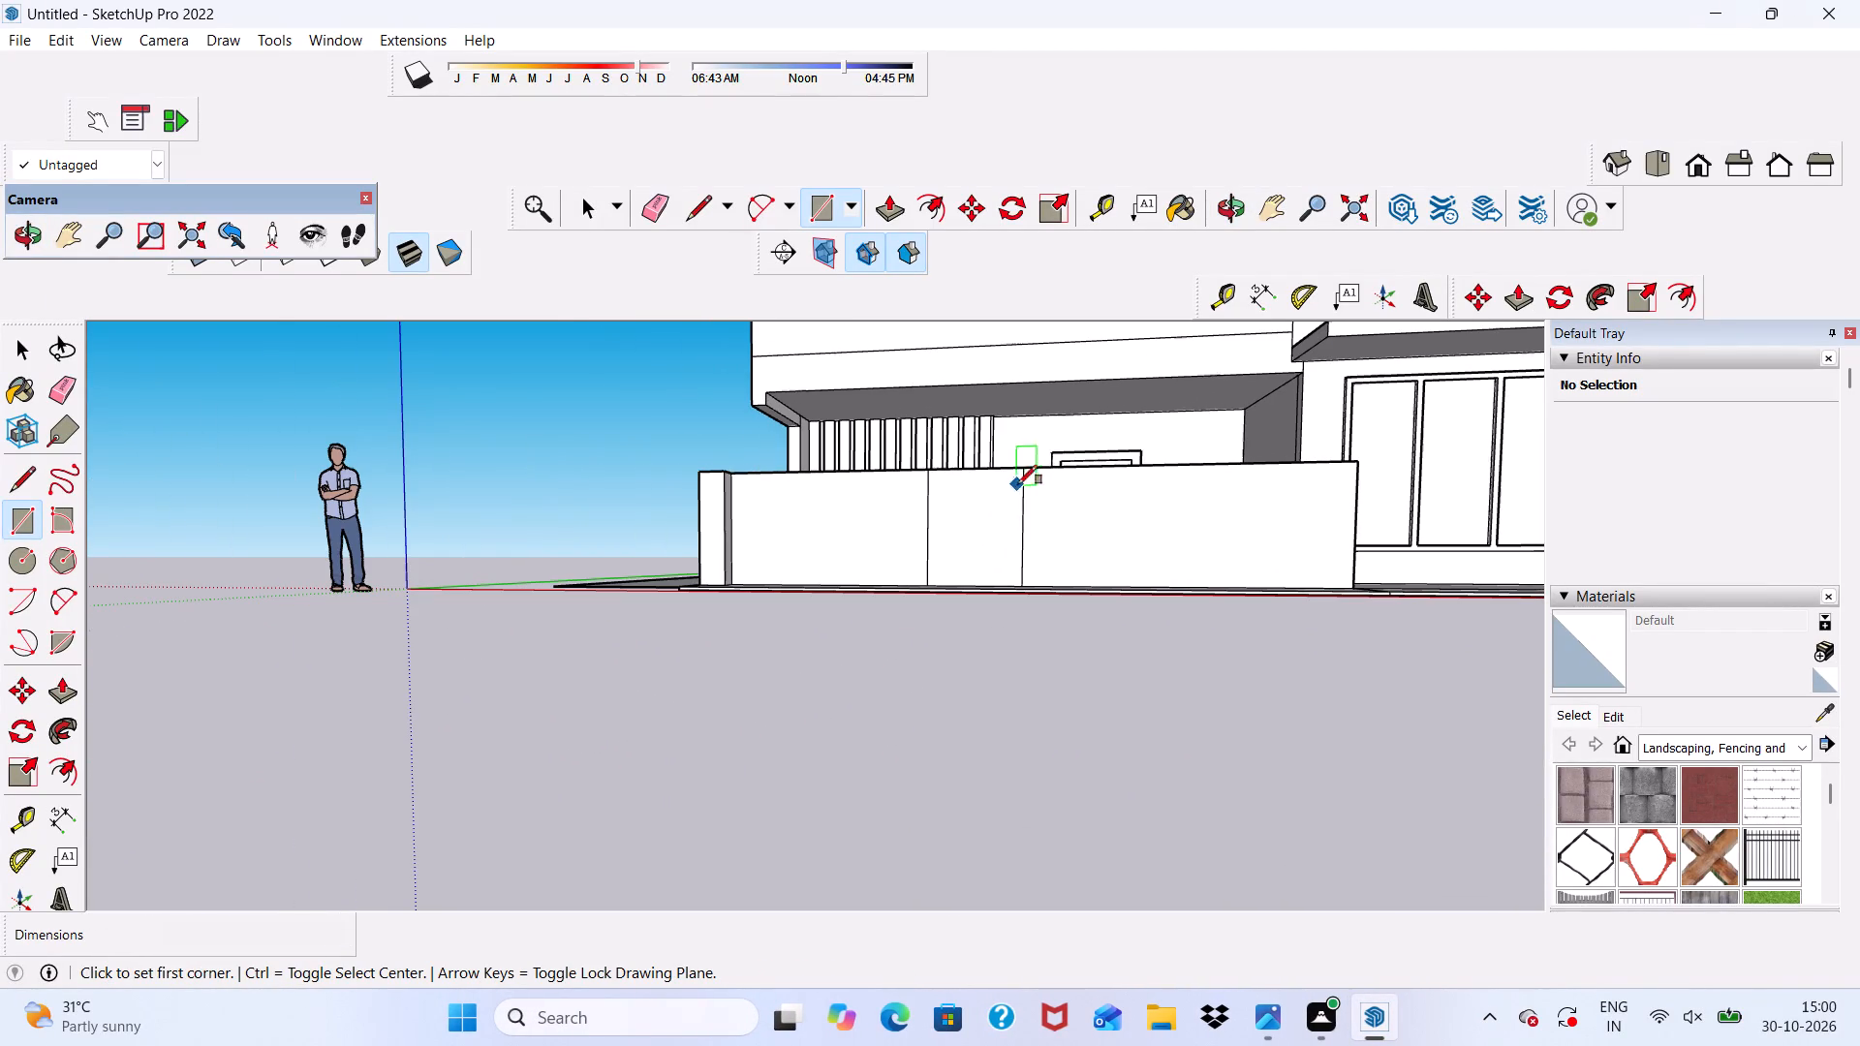
scroll(1018, 484, down, 1)
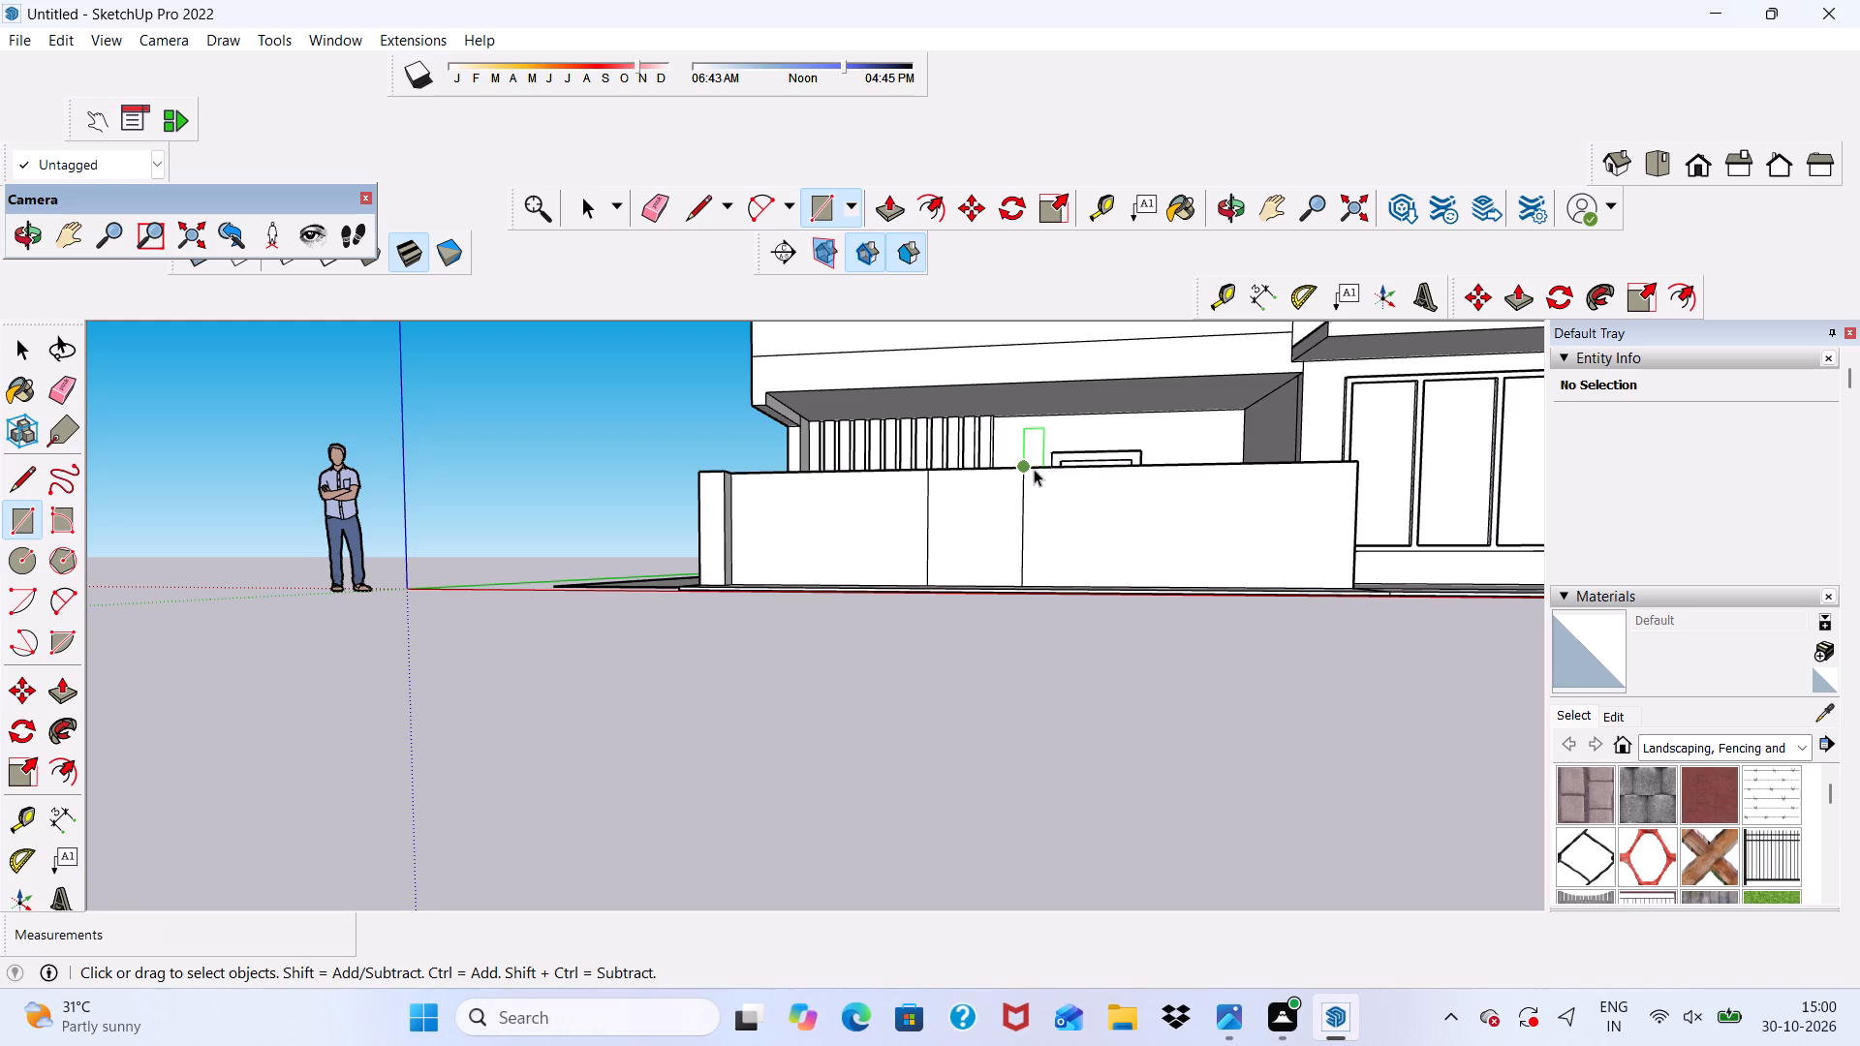
key(space)
Push/Pull the middle rectangle on the boundary wall outward 1', flush with the end pillar.
scroll(913, 459, up, 3)
scroll(913, 459, down, 3)
middle_drag(914, 460, 931, 503)
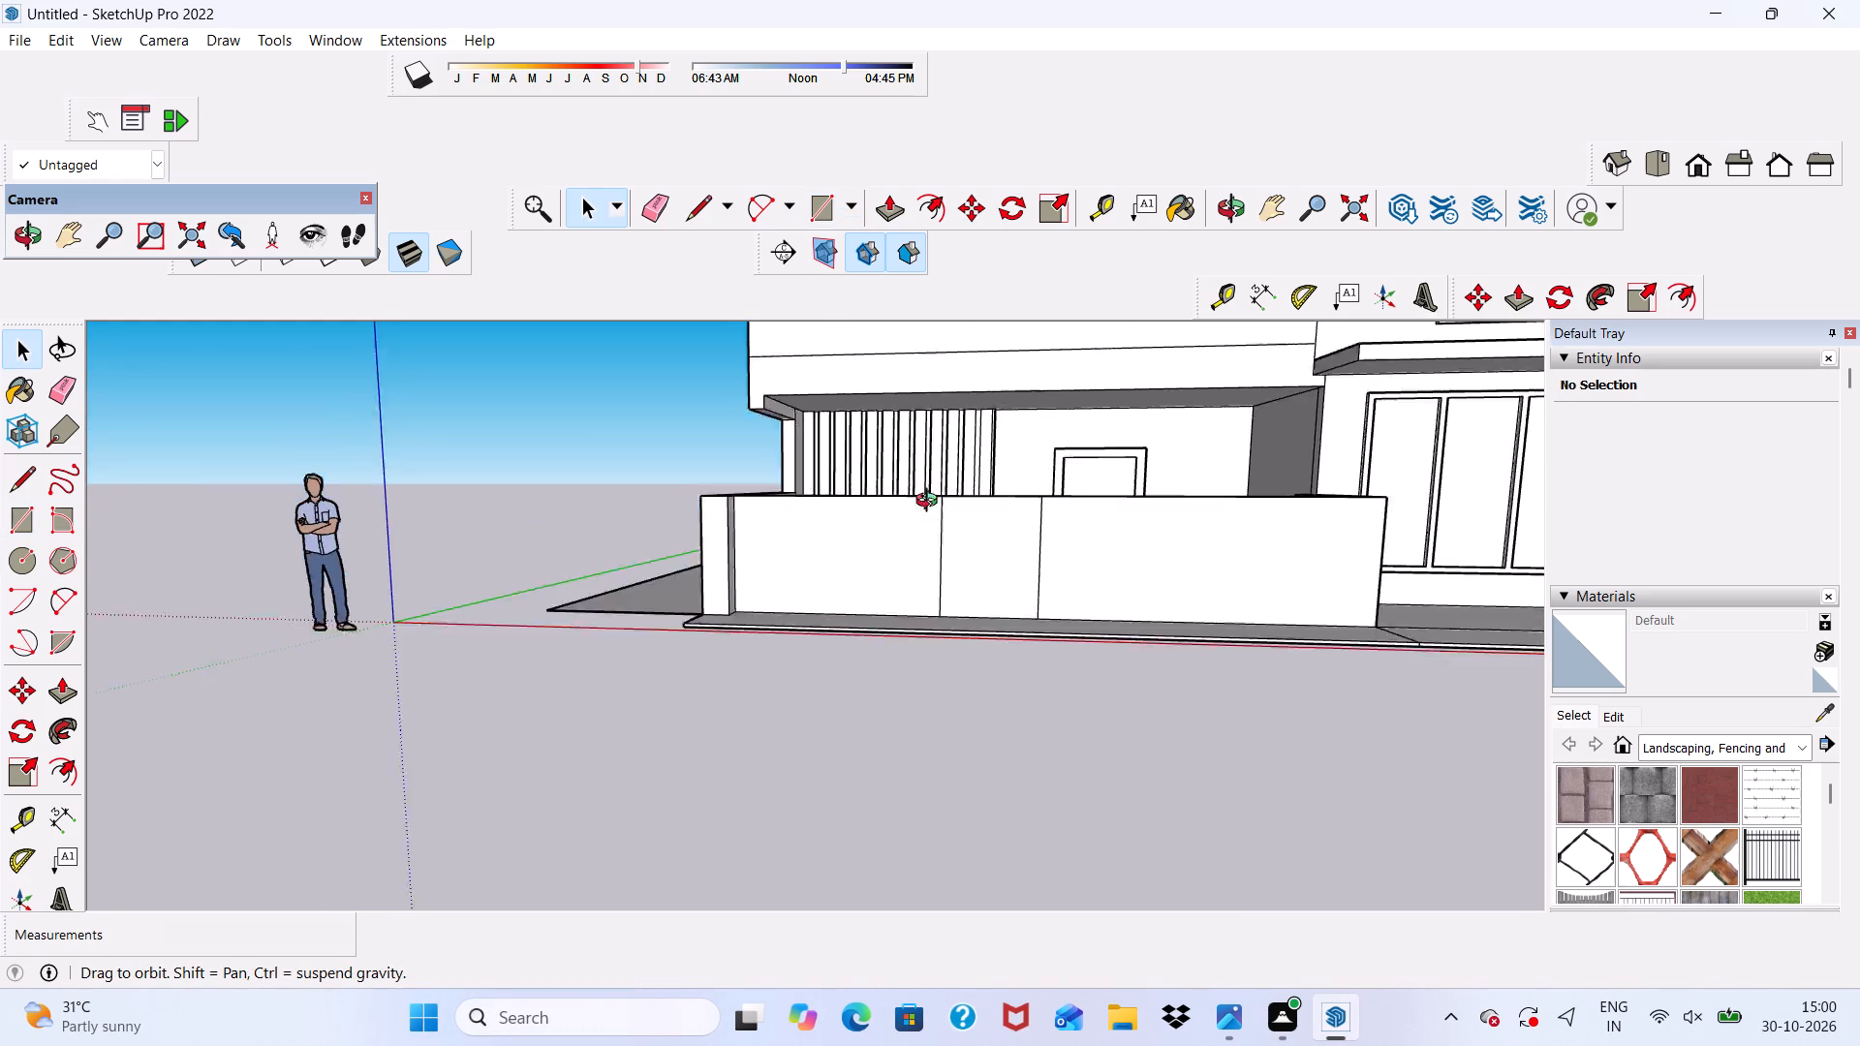
middle_drag(931, 503, 947, 589)
click(891, 201)
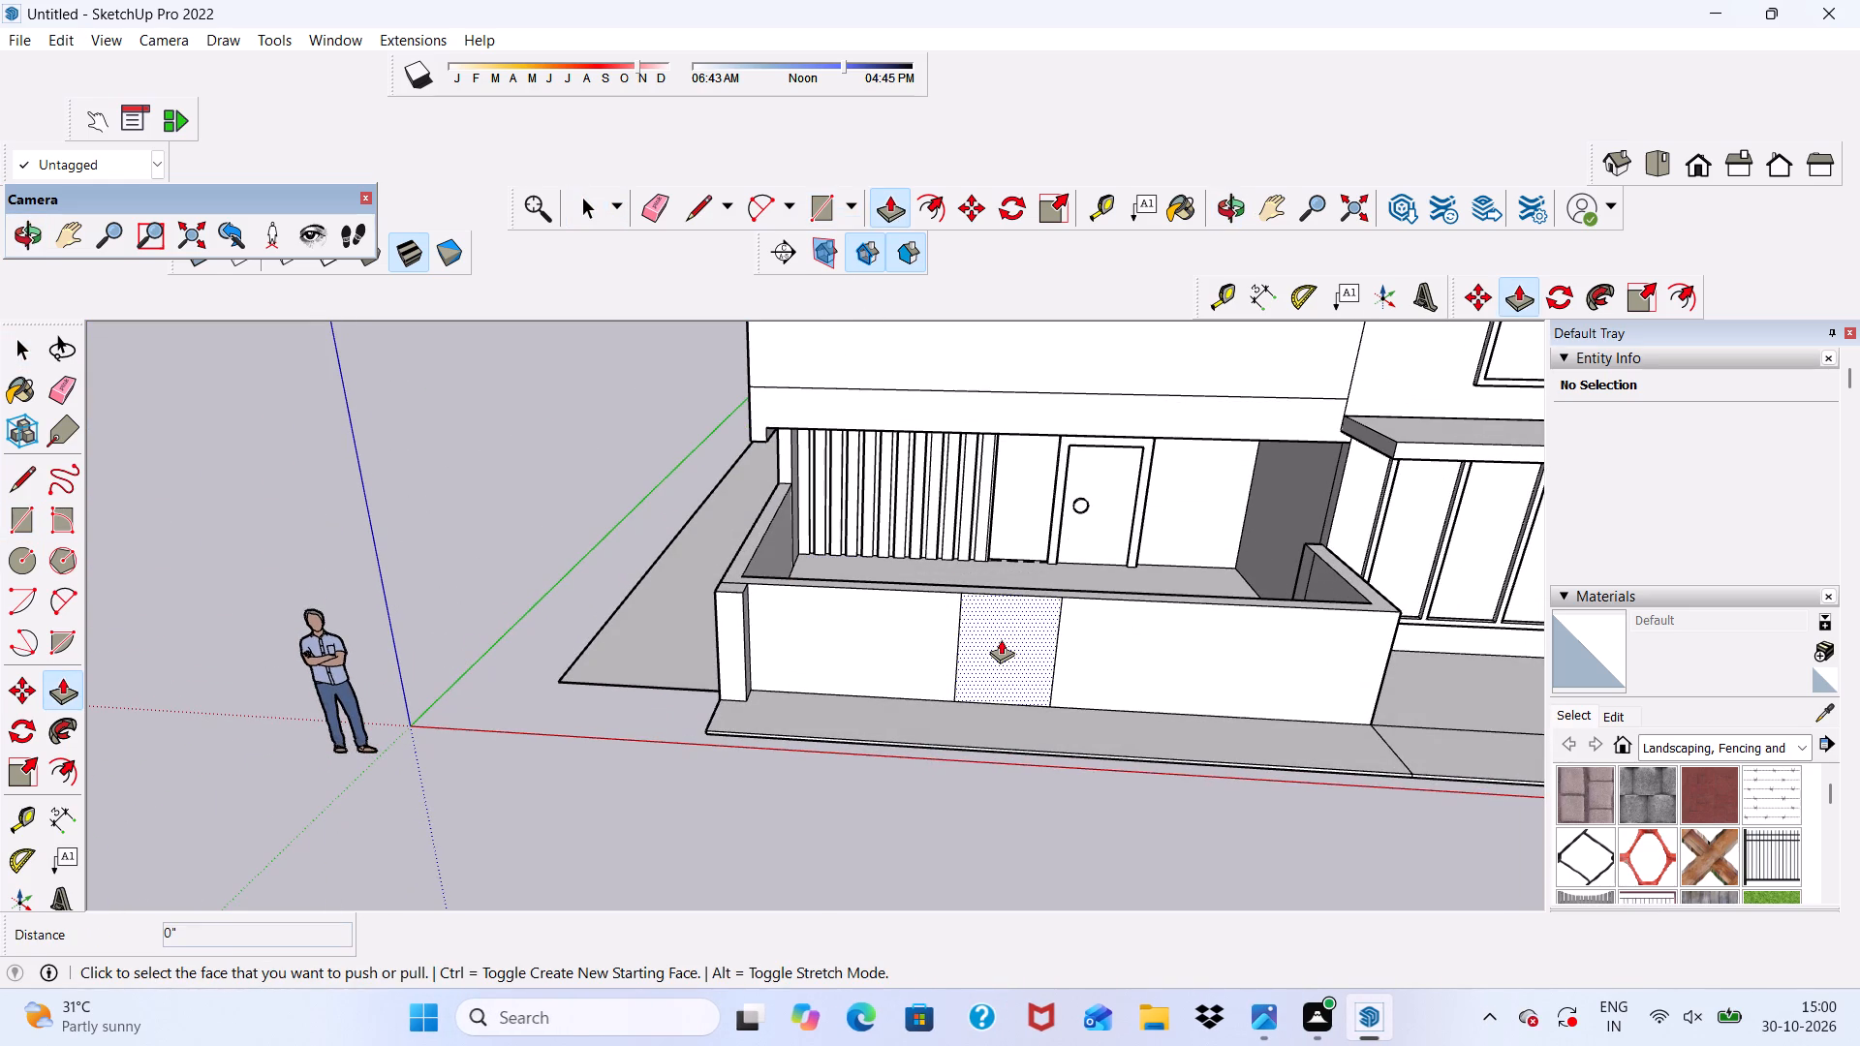
click(1001, 639)
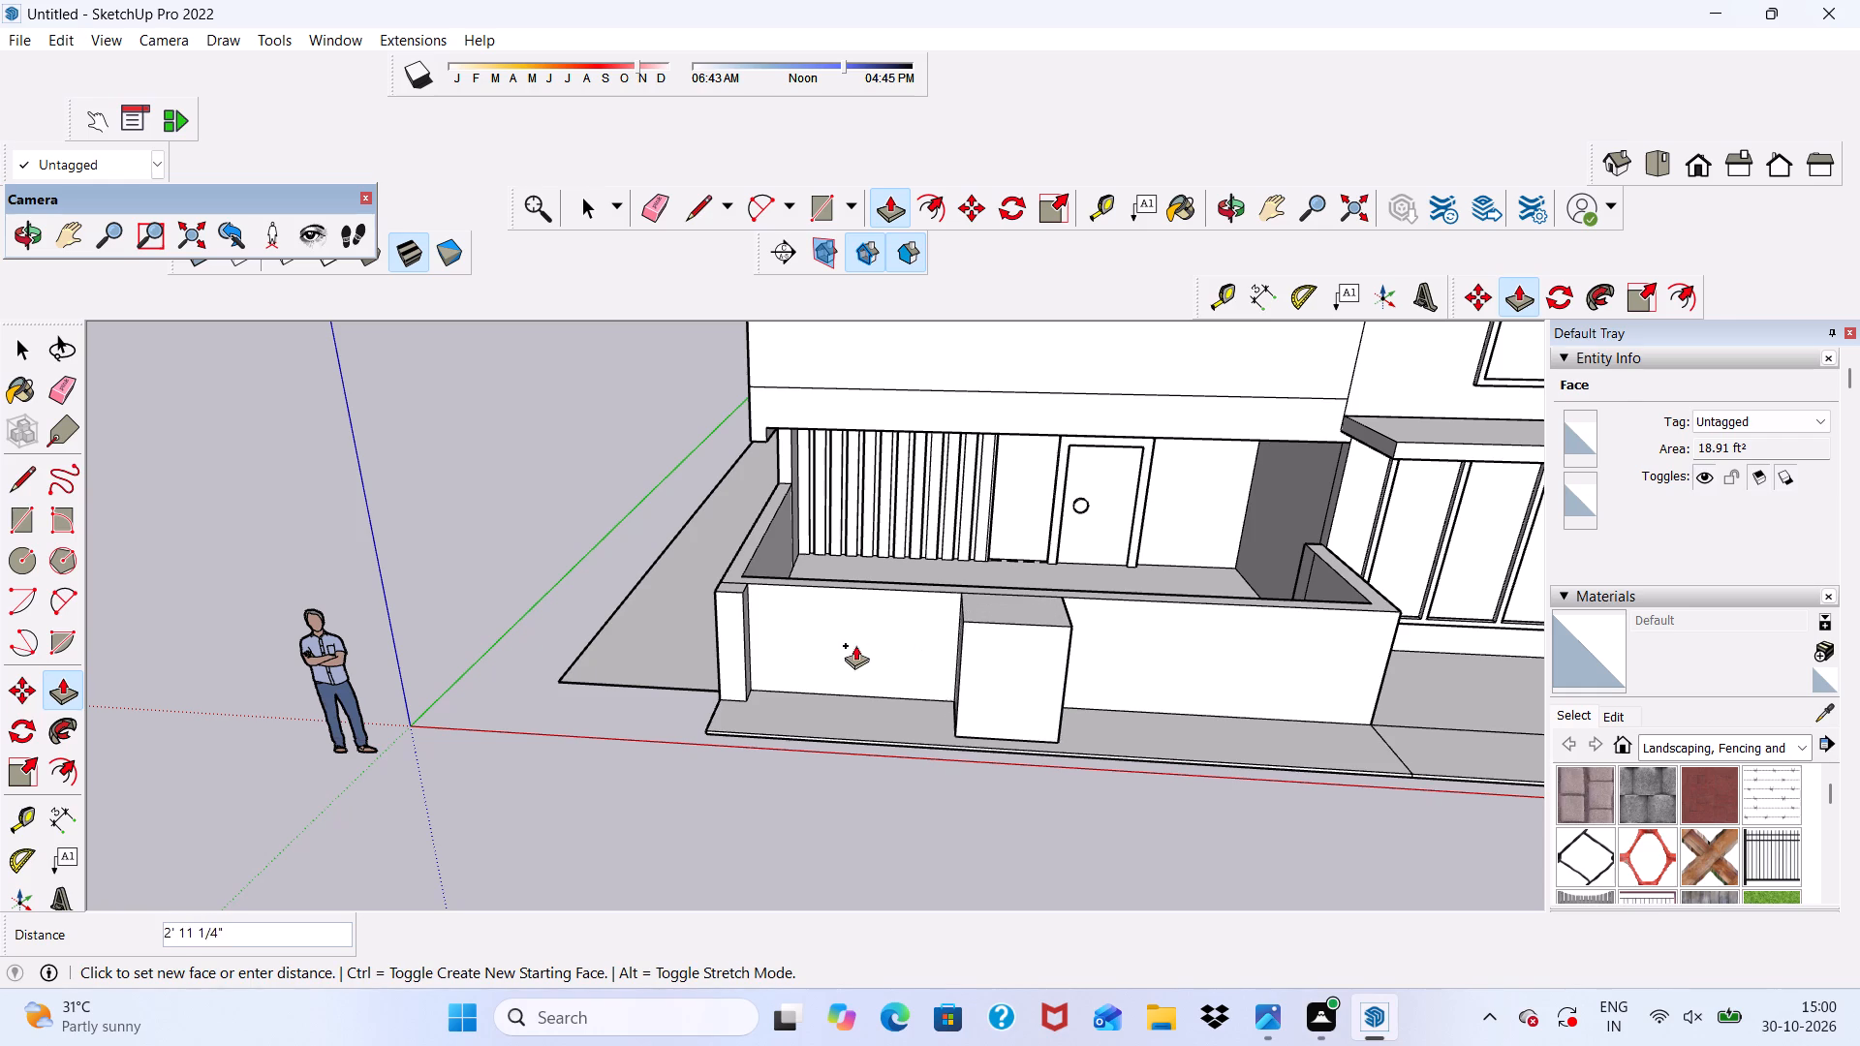
scroll(771, 665, up, 4)
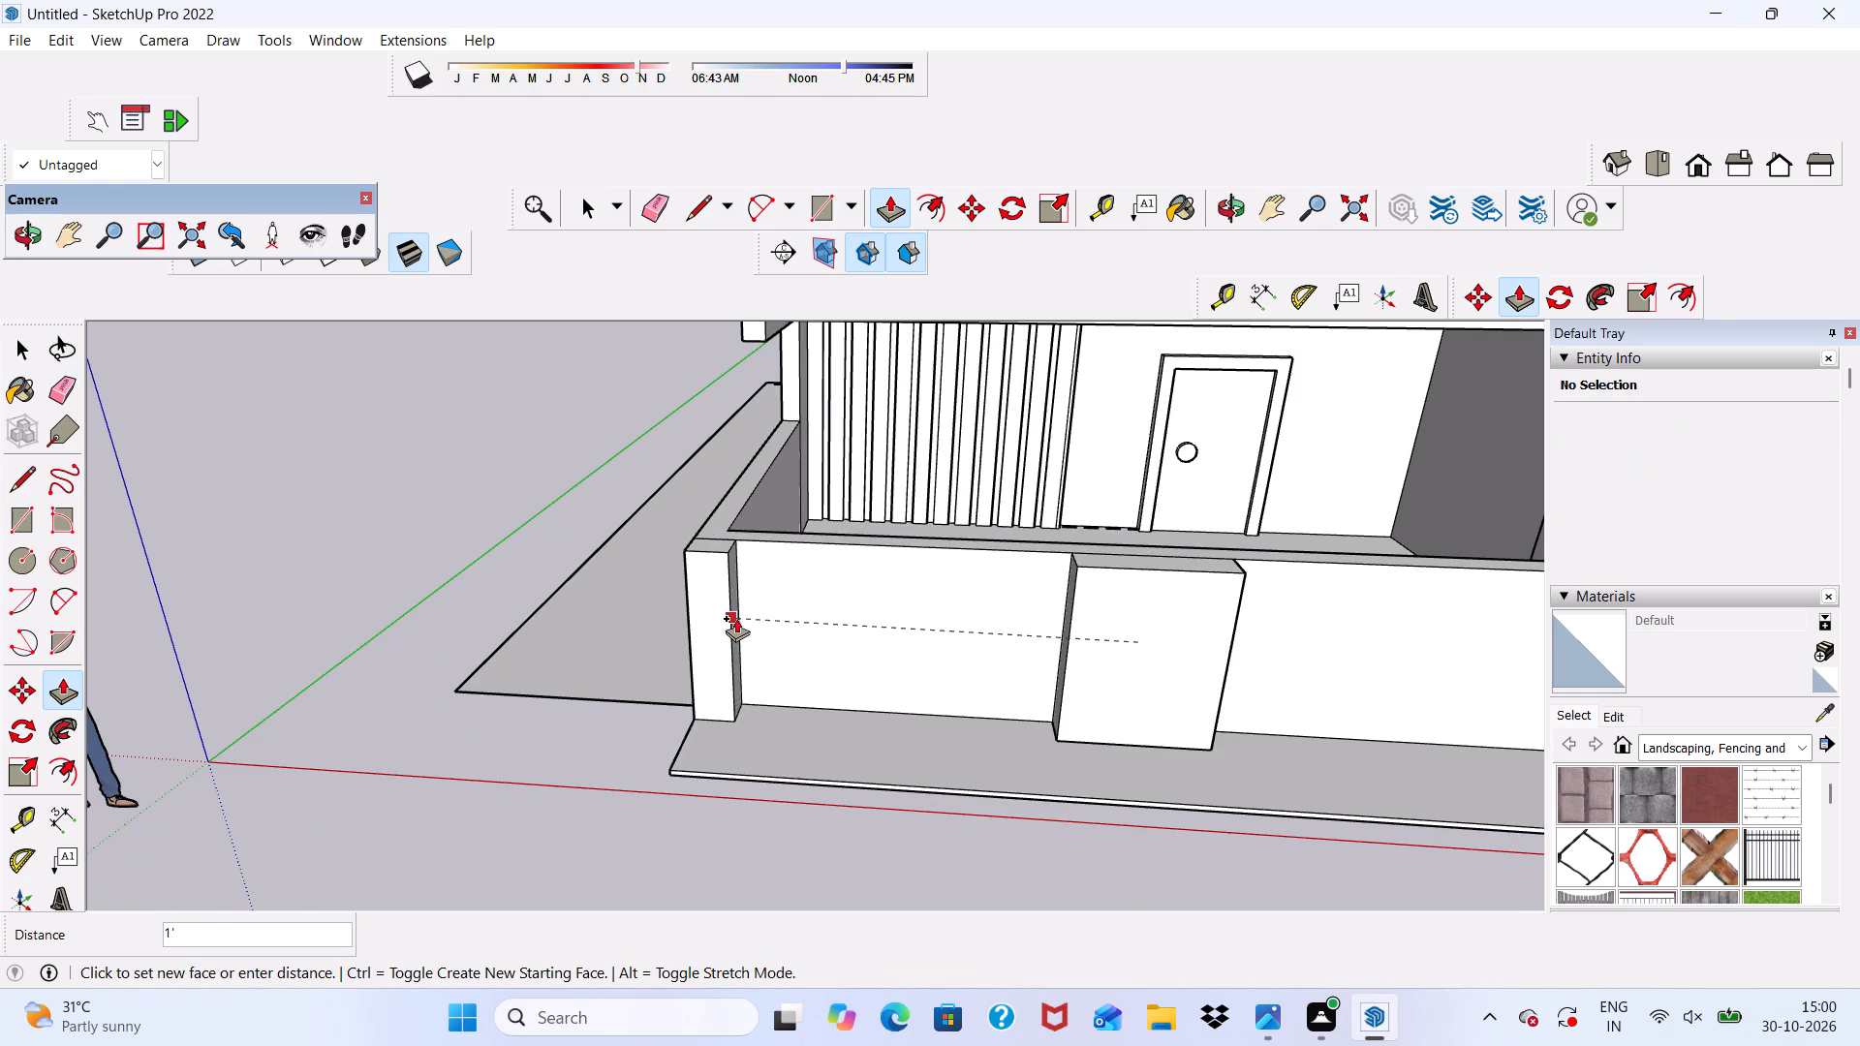
click(736, 618)
Draw a full-height rectangle about 4' 10 5/16" by 1' 3 7/8" on the wall's front face, at the end beside the large windows.
scroll(919, 553, down, 6)
scroll(1223, 538, down, 5)
middle_drag(1221, 569, 1201, 473)
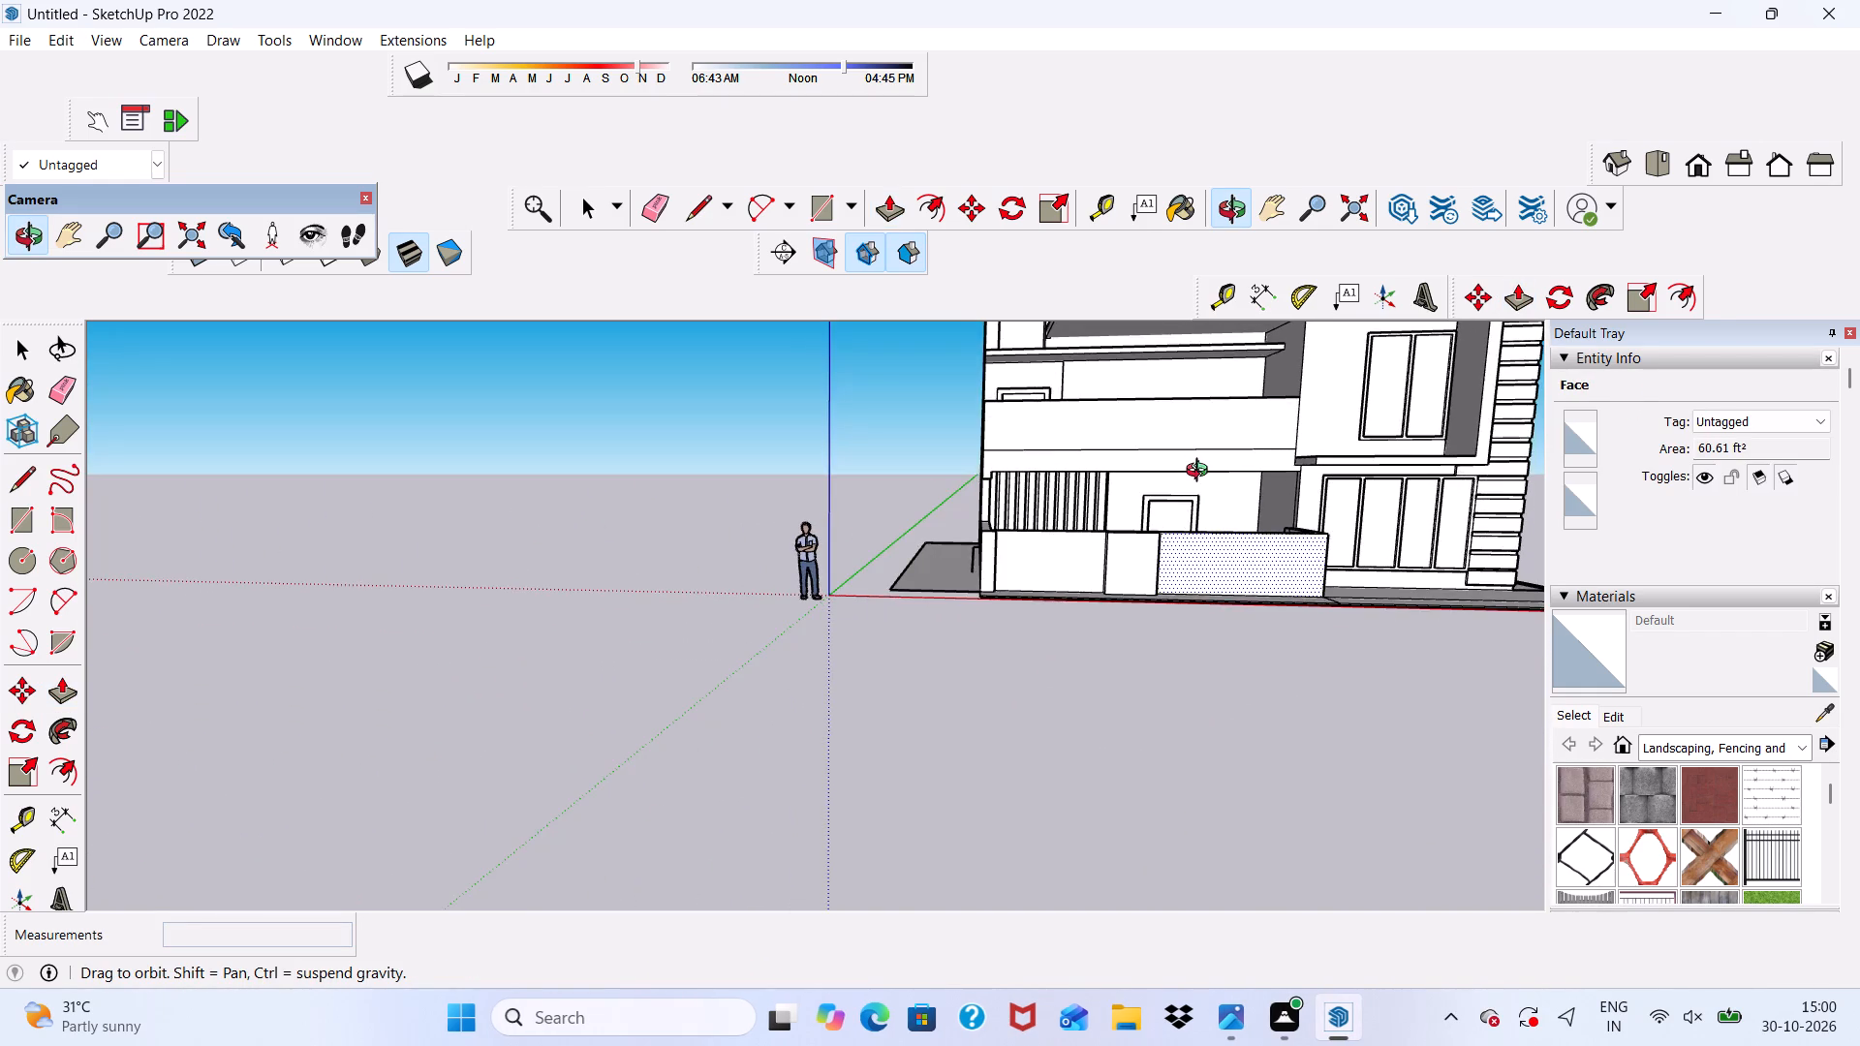
middle_drag(1201, 473, 1087, 535)
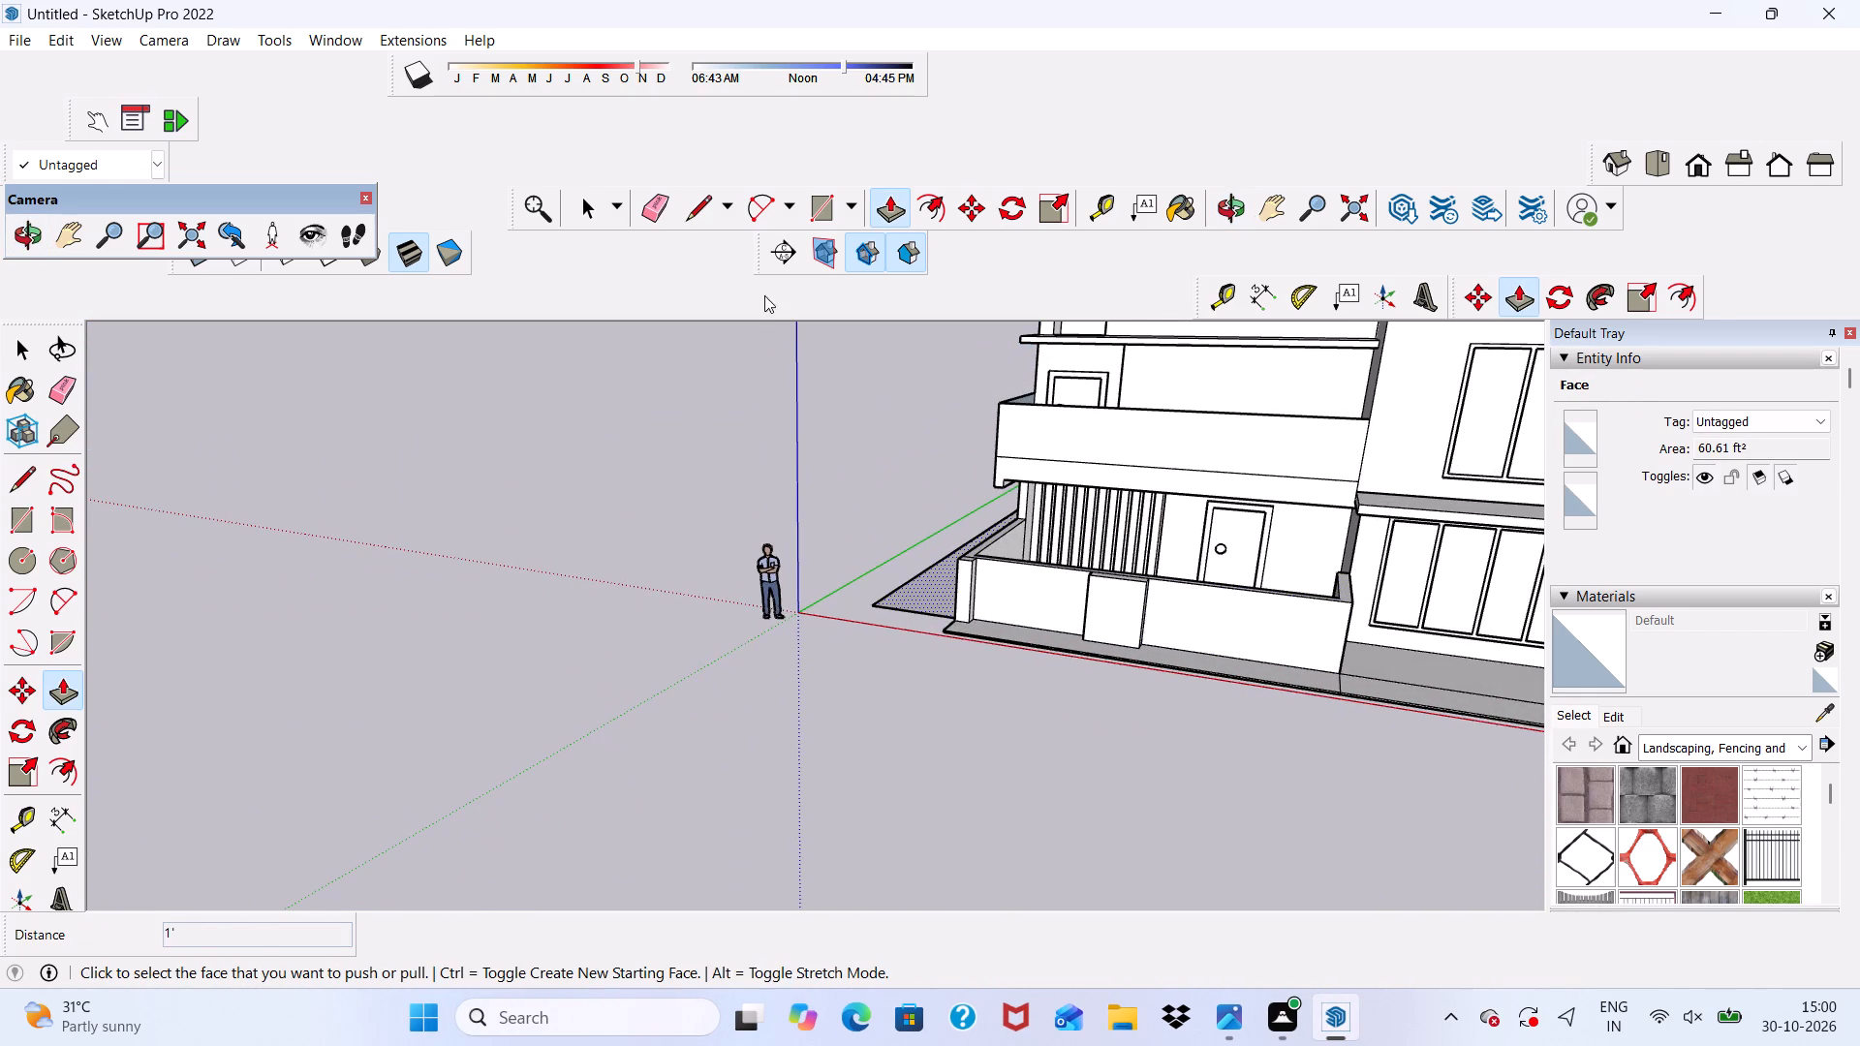
click(819, 210)
scroll(1388, 622, up, 5)
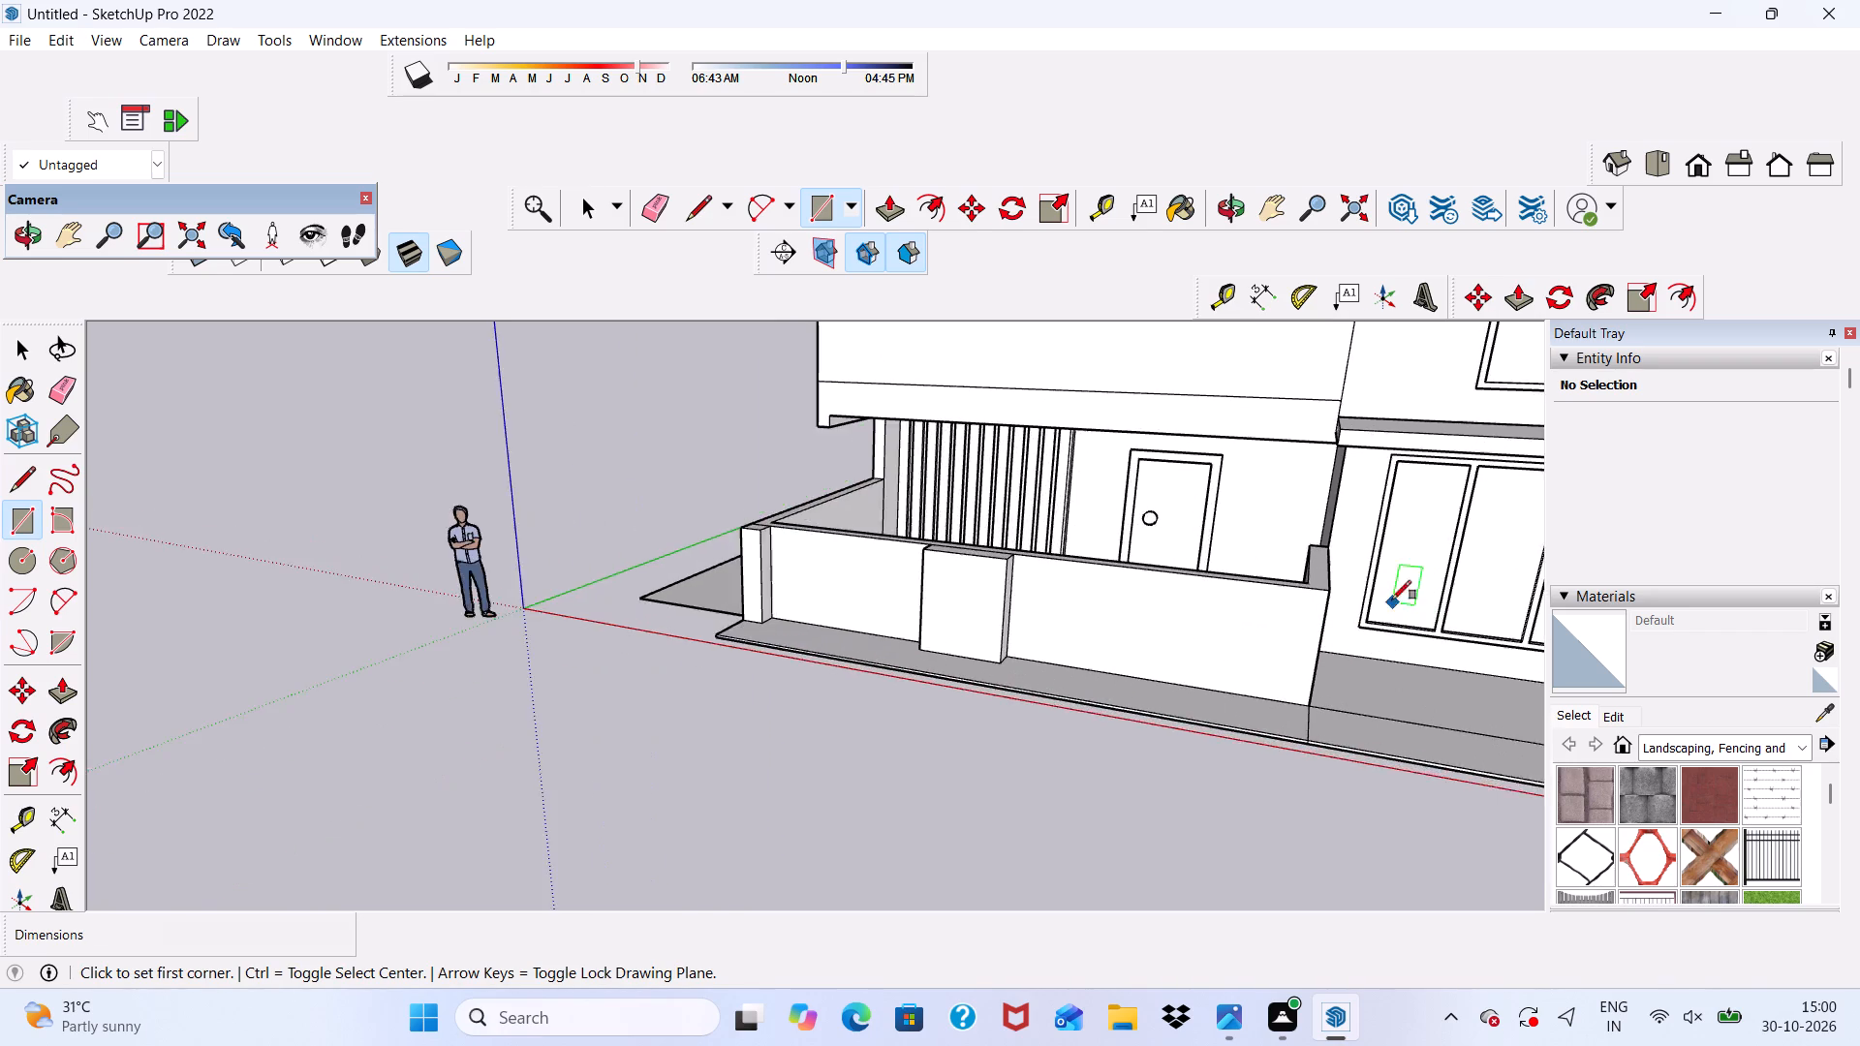
scroll(1346, 607, up, 4)
click(1319, 581)
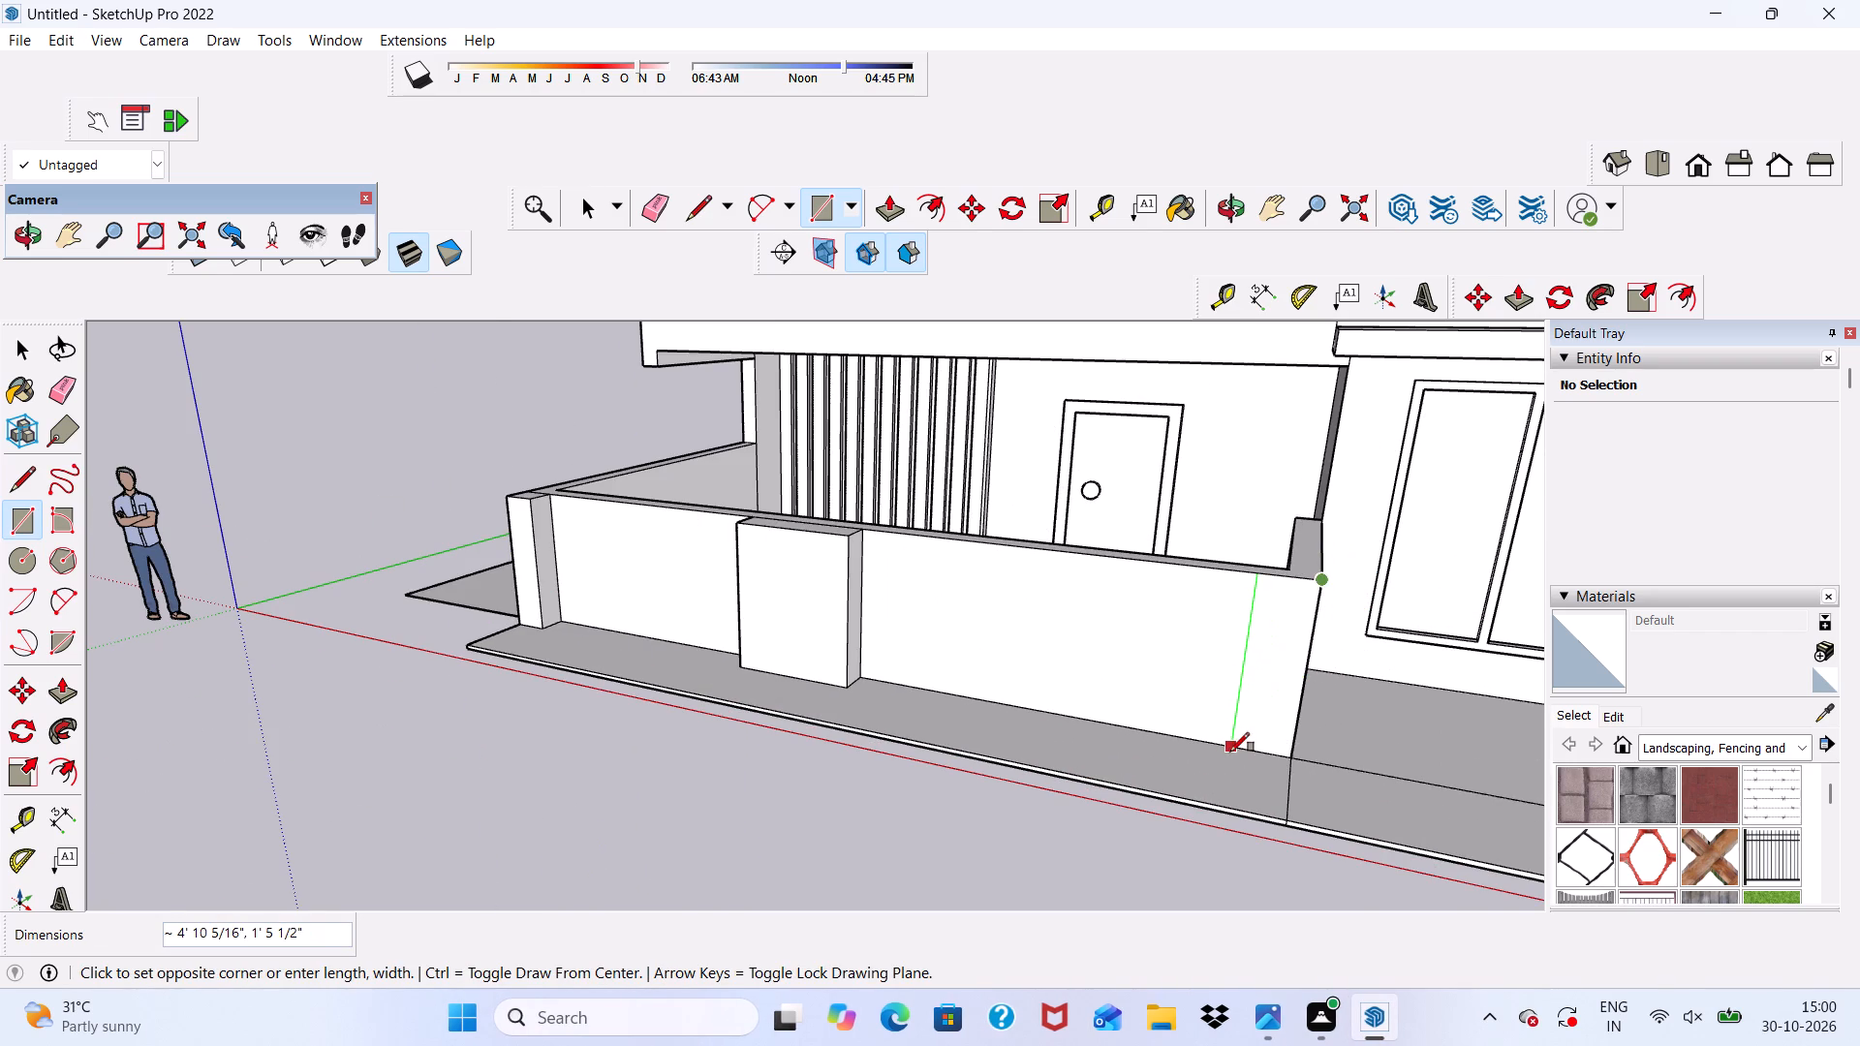
scroll(1230, 752, up, 4)
click(1239, 748)
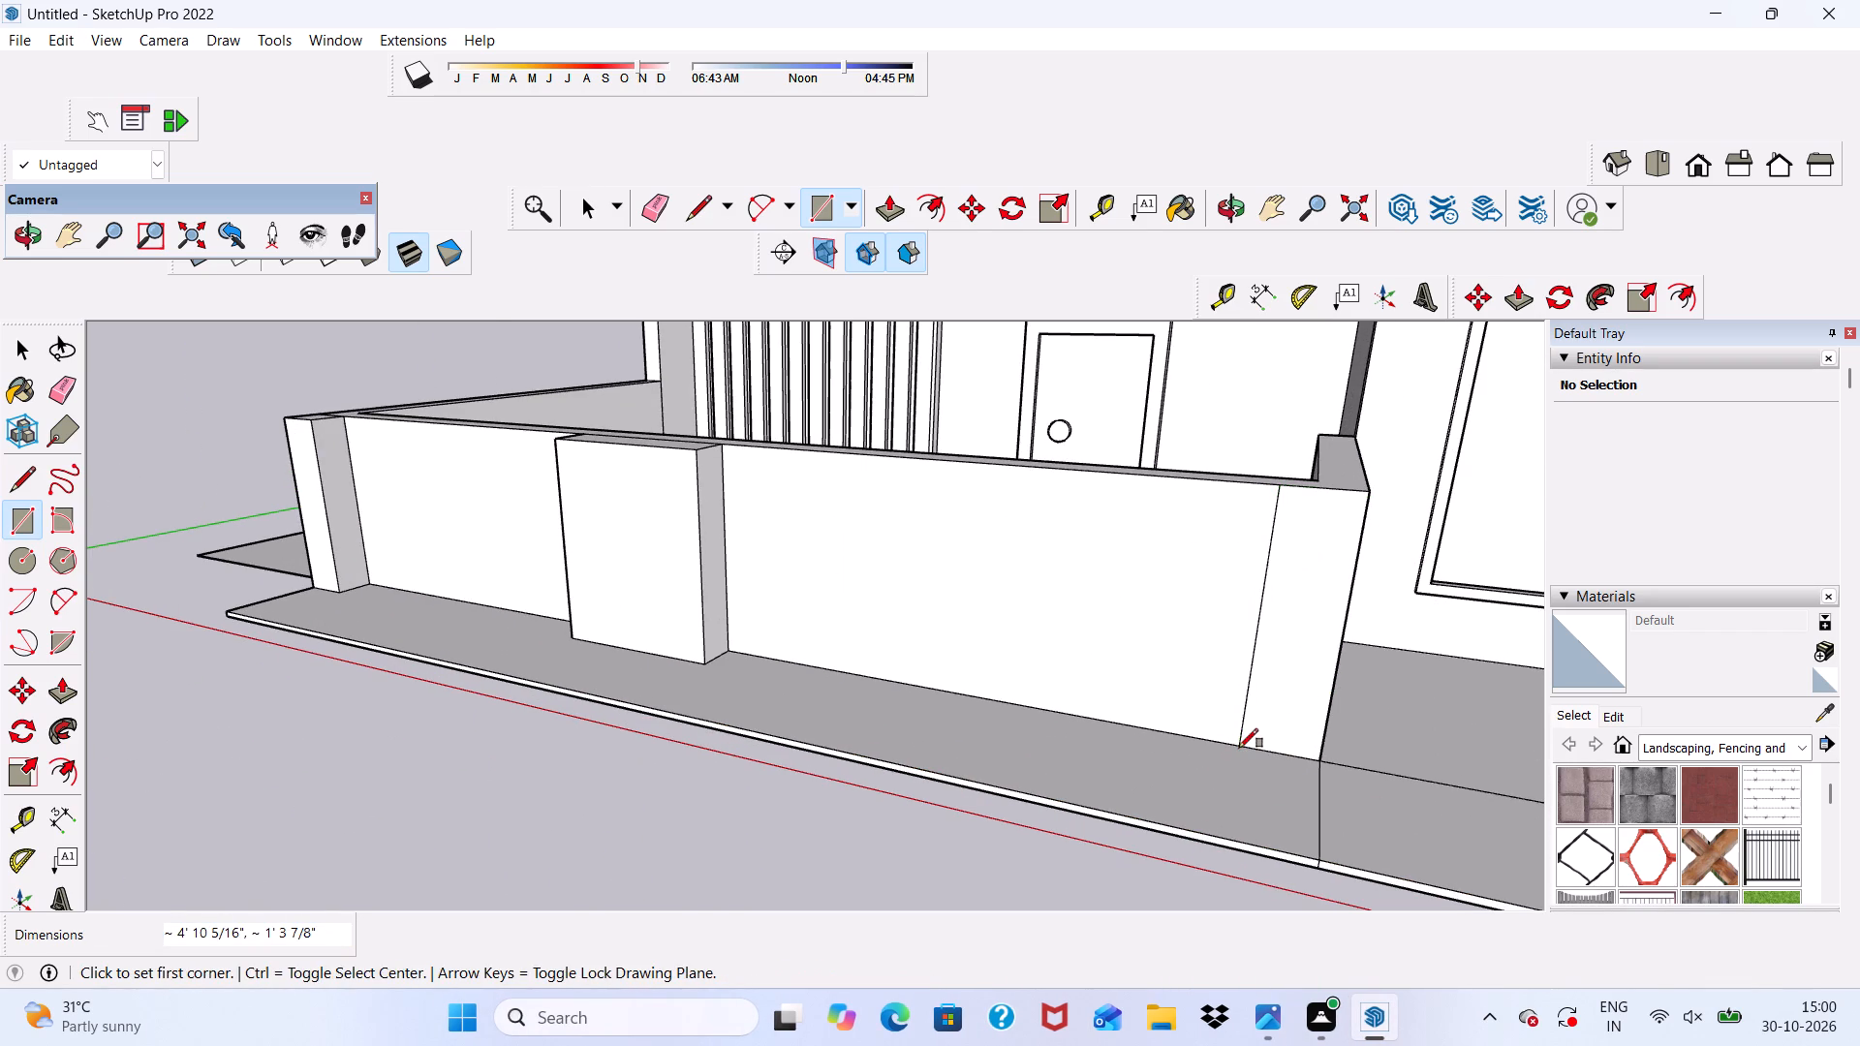
key(space)
Push/Pull the rectangle at the boundary wall's end beside the large windows outward 1' to form a pillar.
click(874, 210)
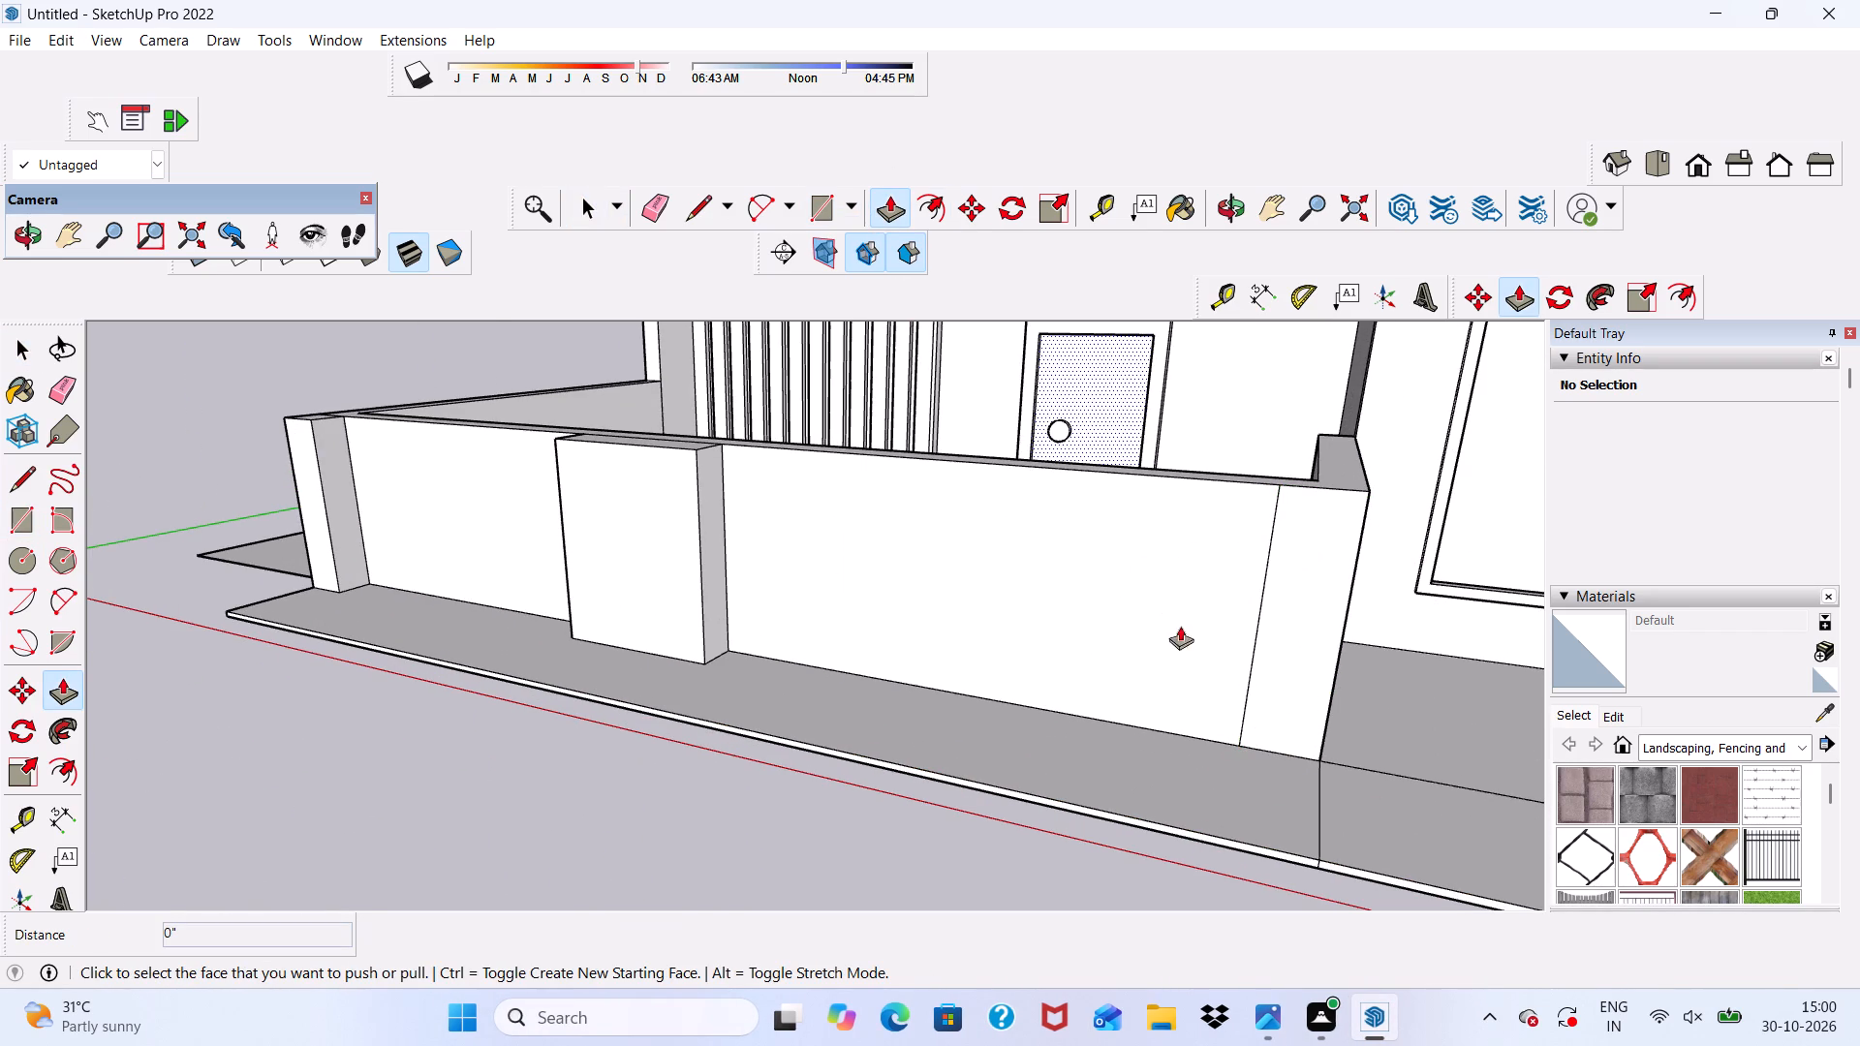
click(1276, 618)
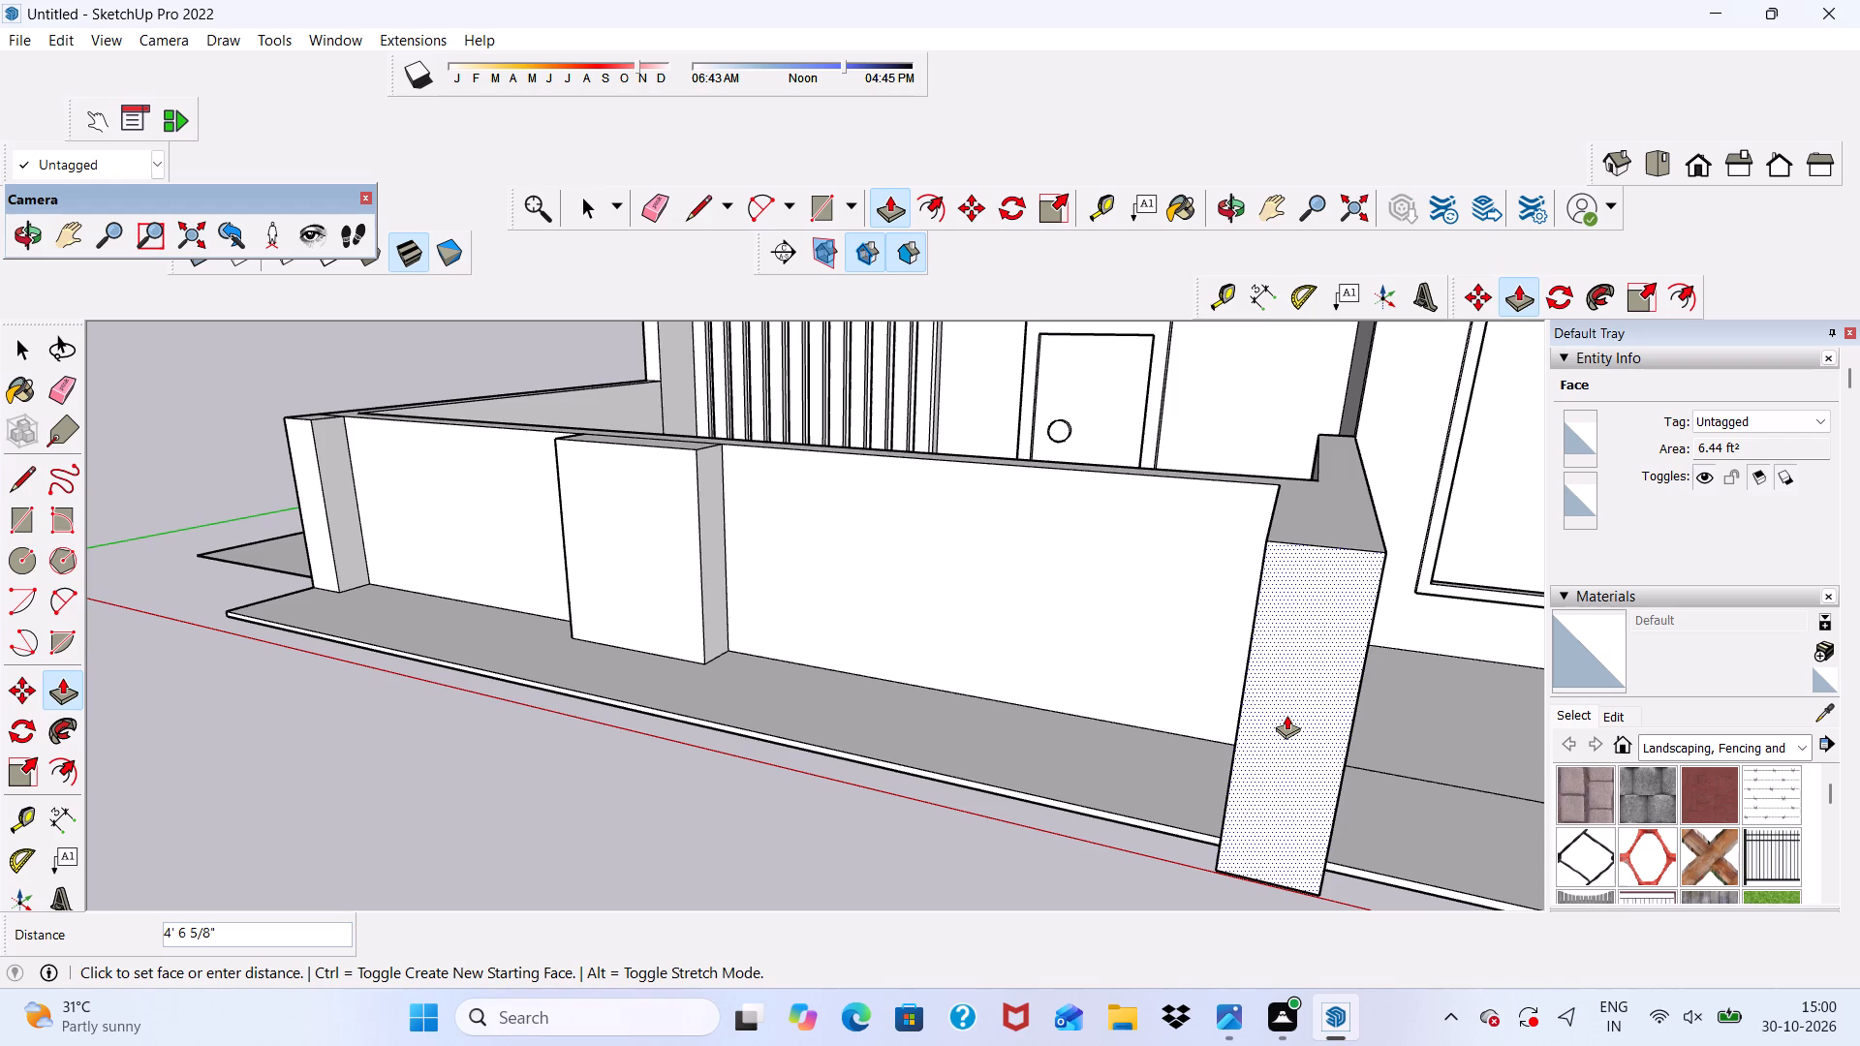
text(1')
key(Return)
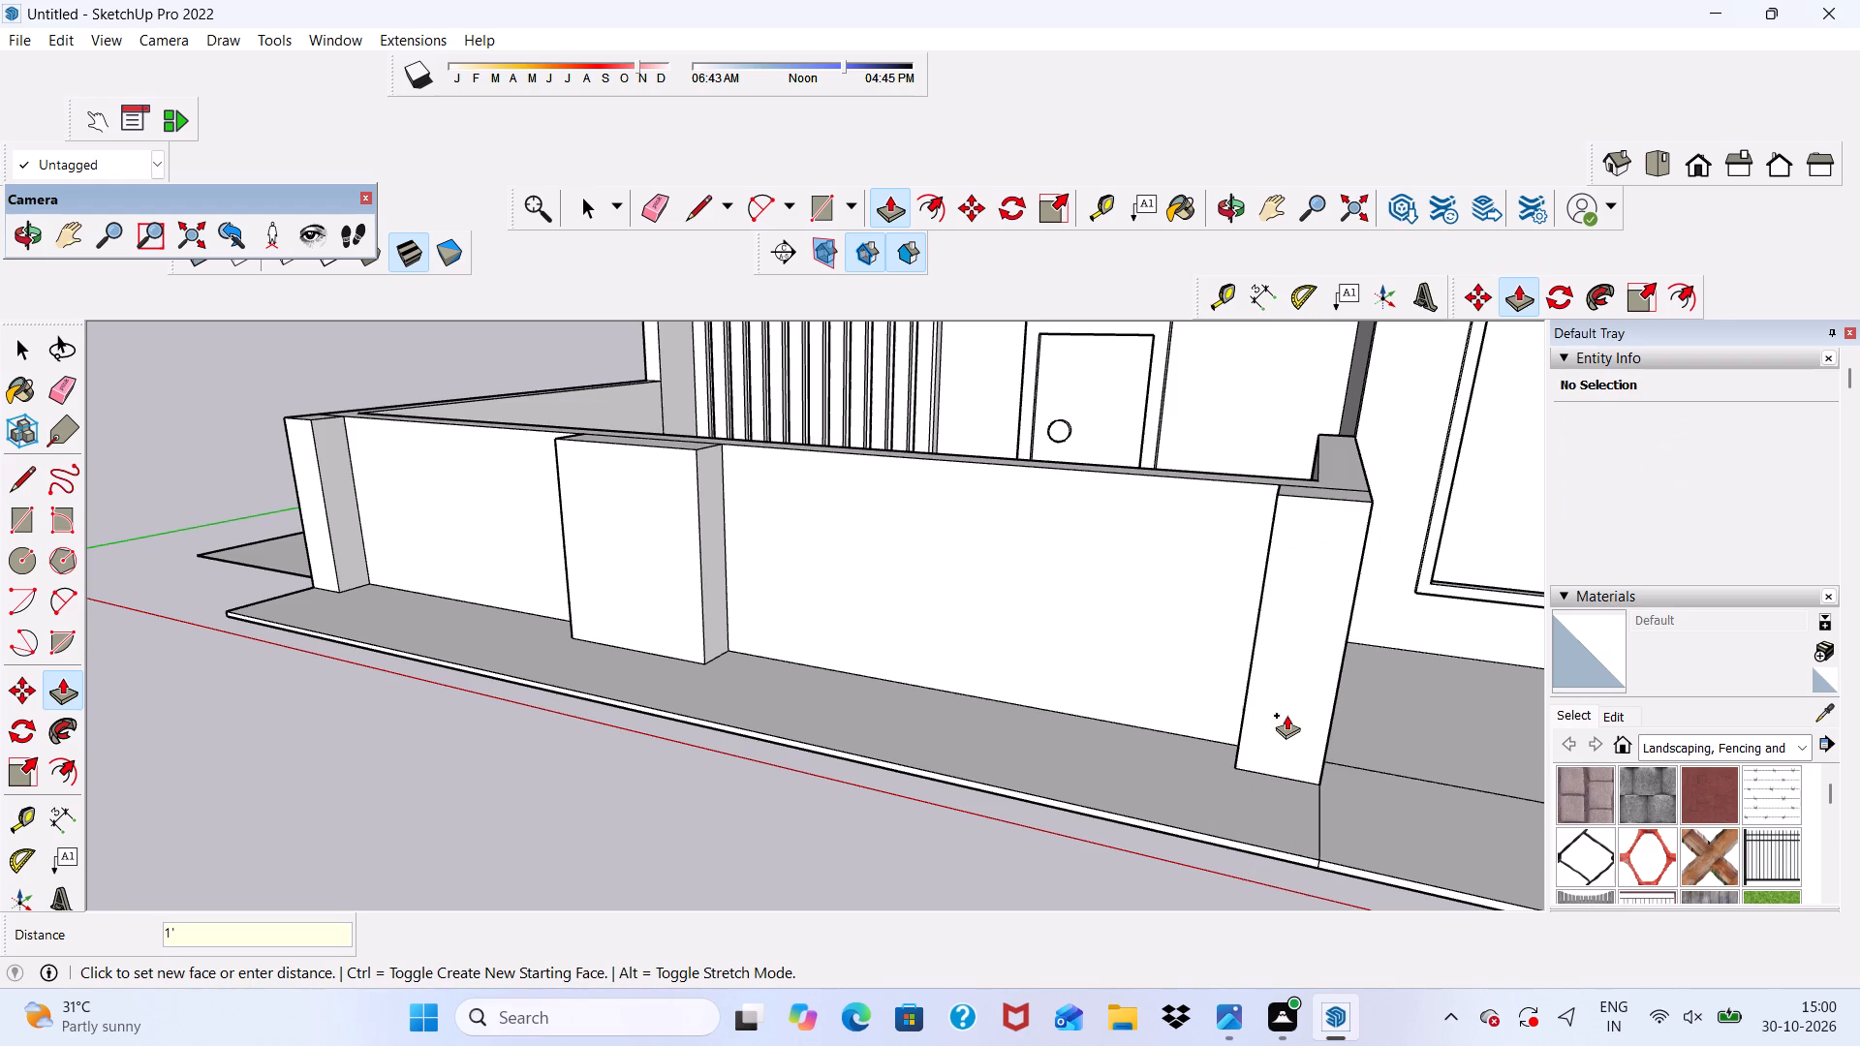
Extend the window-end pillar's top face across the wall thickness with a rectangle and erase the dividing line inside it.
scroll(1286, 709, up, 3)
scroll(1239, 619, down, 5)
middle_drag(1209, 663, 1230, 793)
click(810, 200)
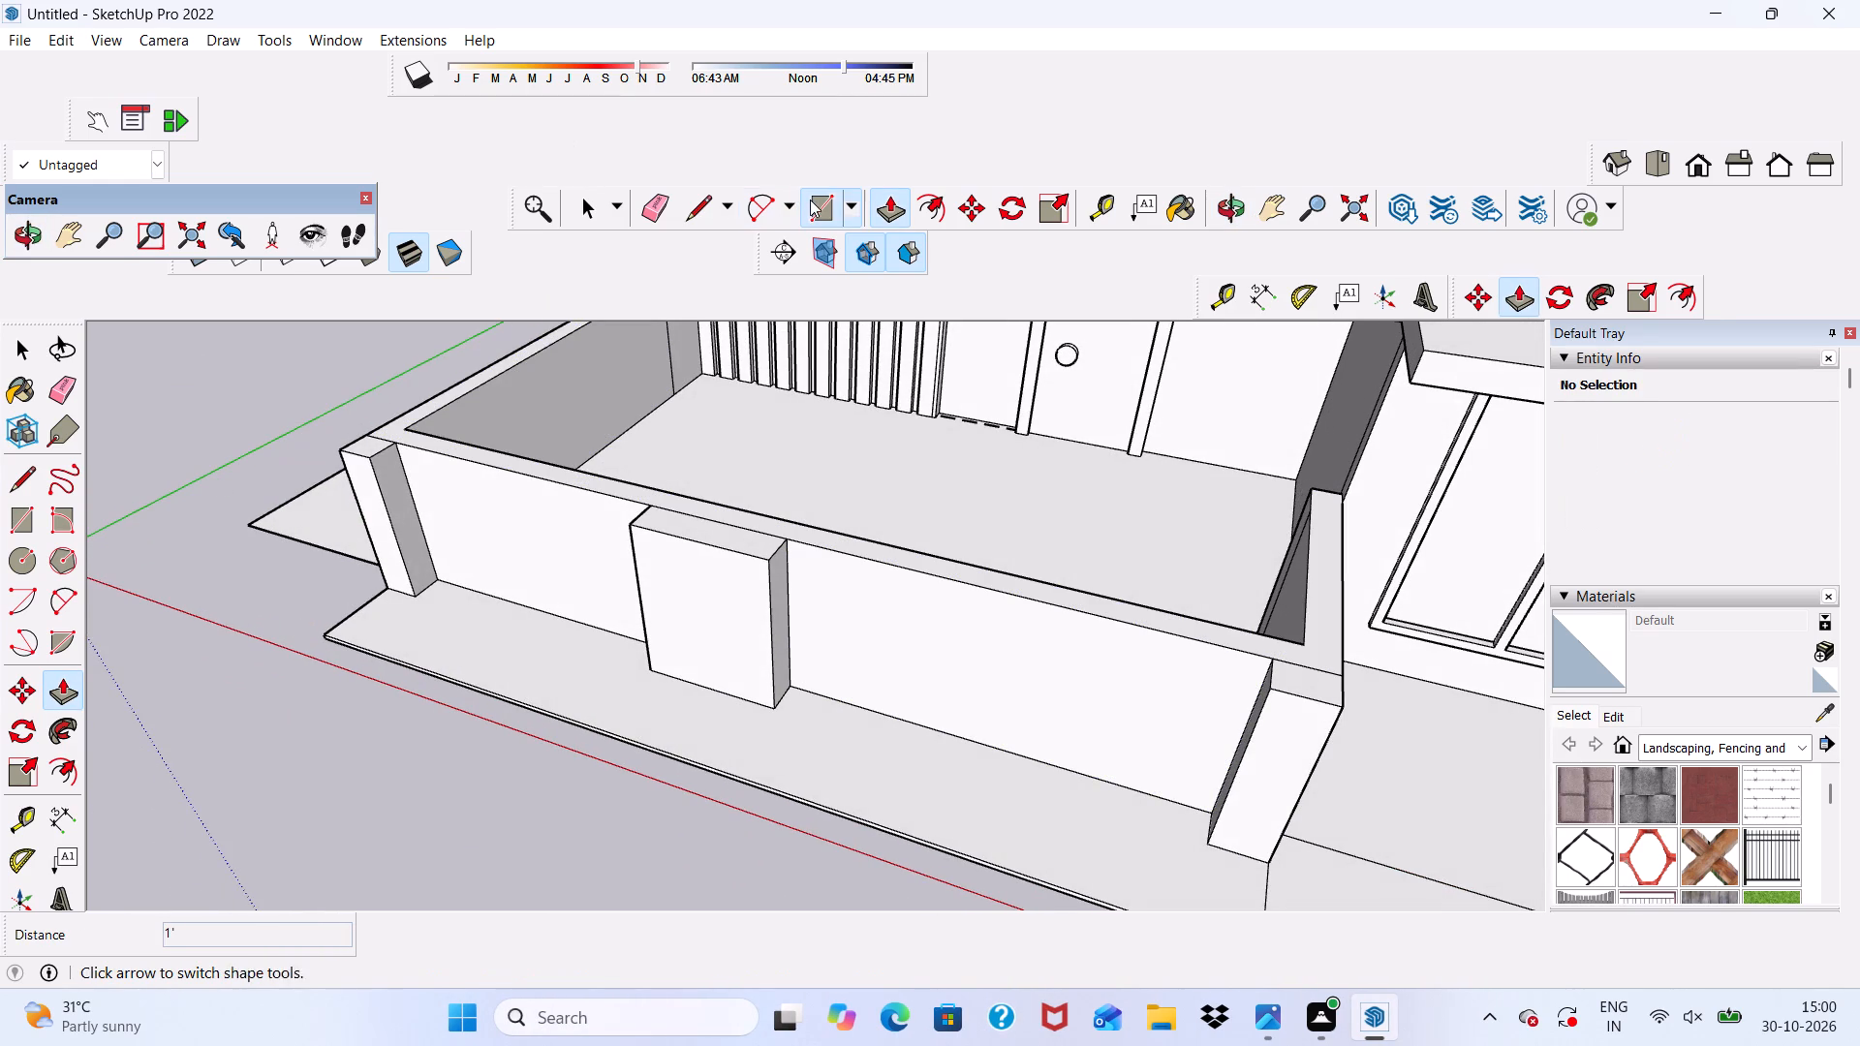
scroll(1266, 807, up, 4)
scroll(1282, 670, up, 4)
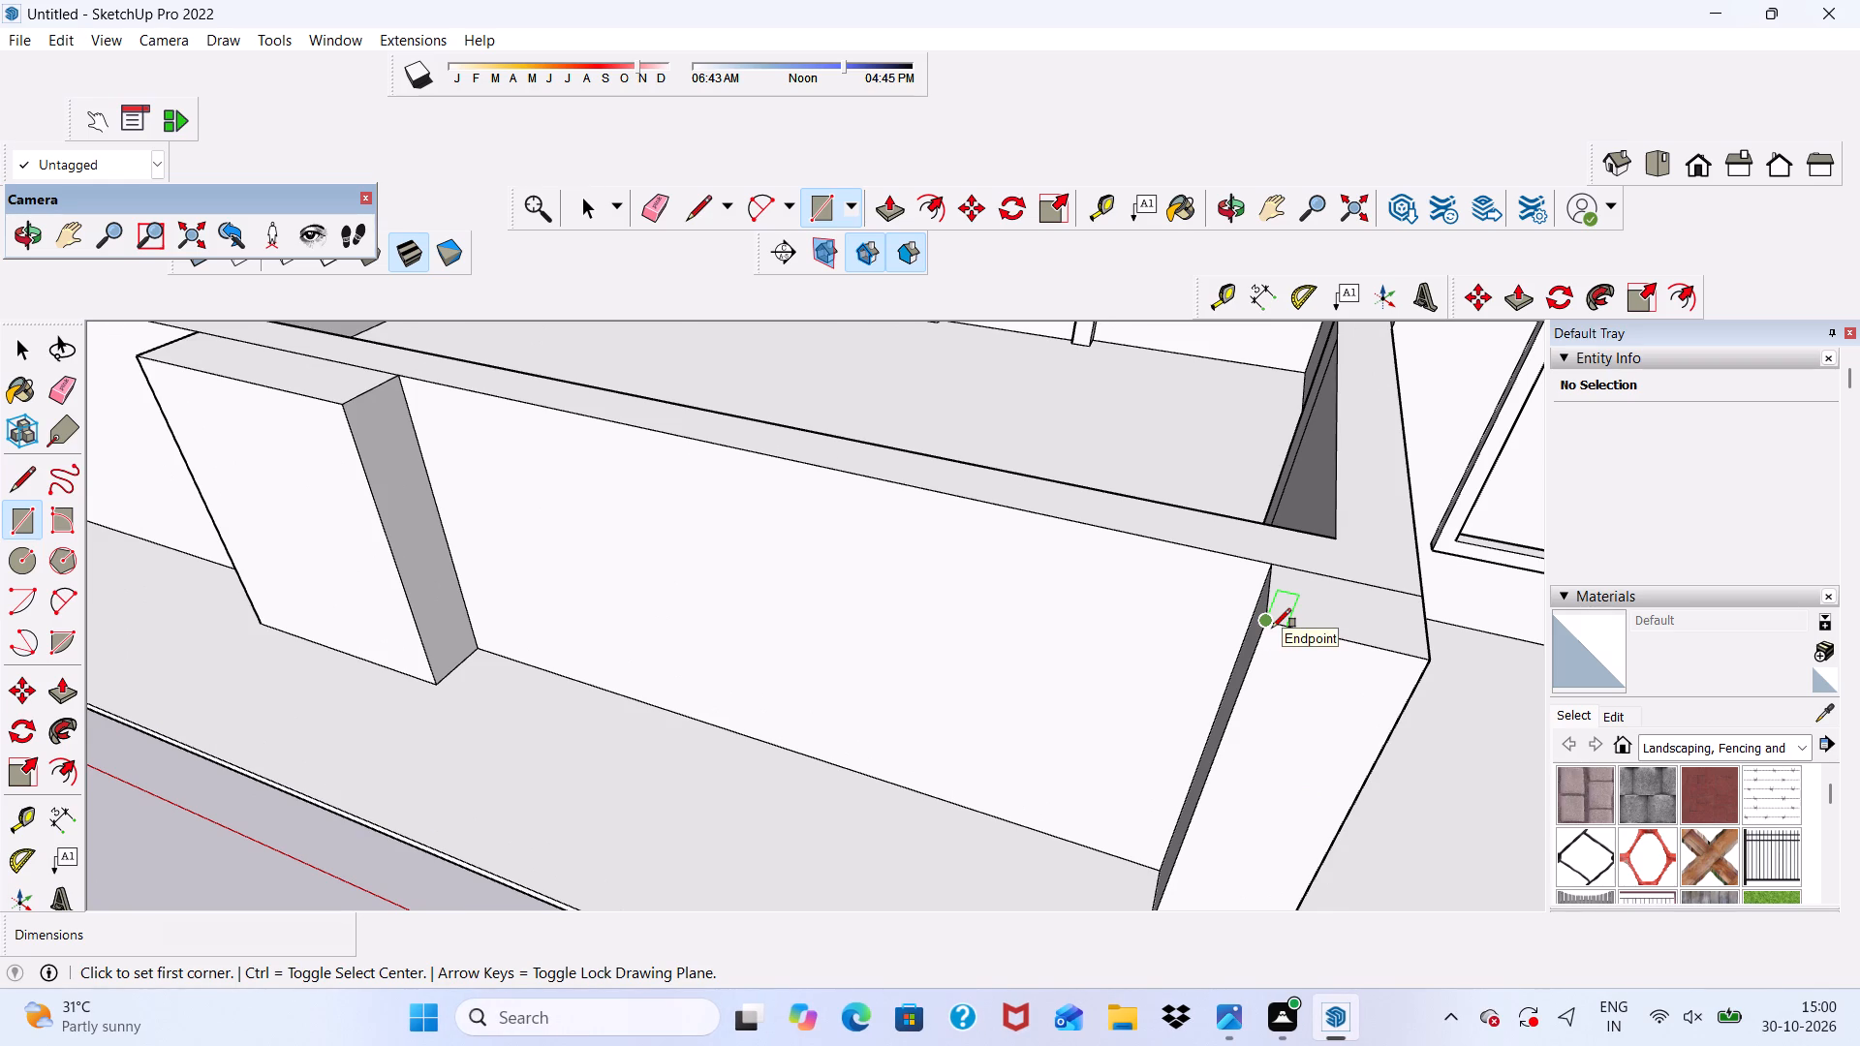
click(1272, 628)
scroll(1323, 531, up, 4)
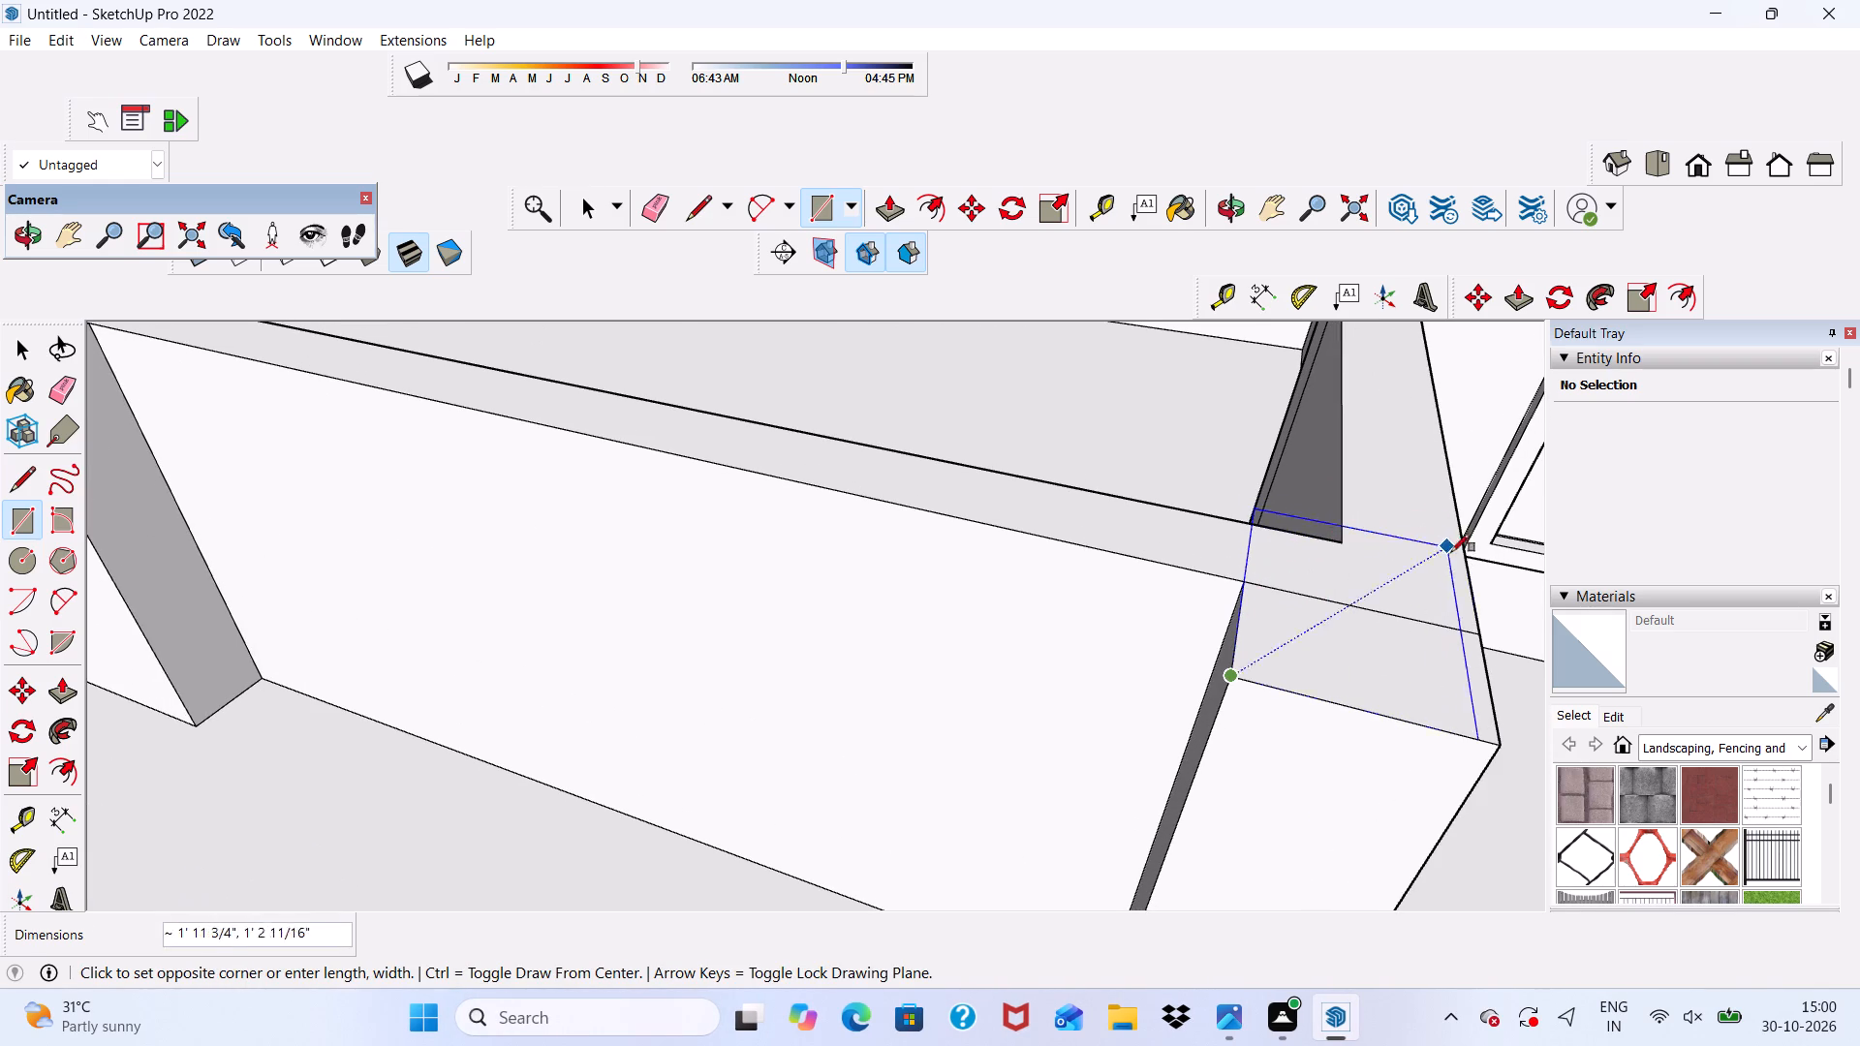
click(1466, 567)
scroll(1361, 587, down, 6)
scroll(1302, 657, up, 1)
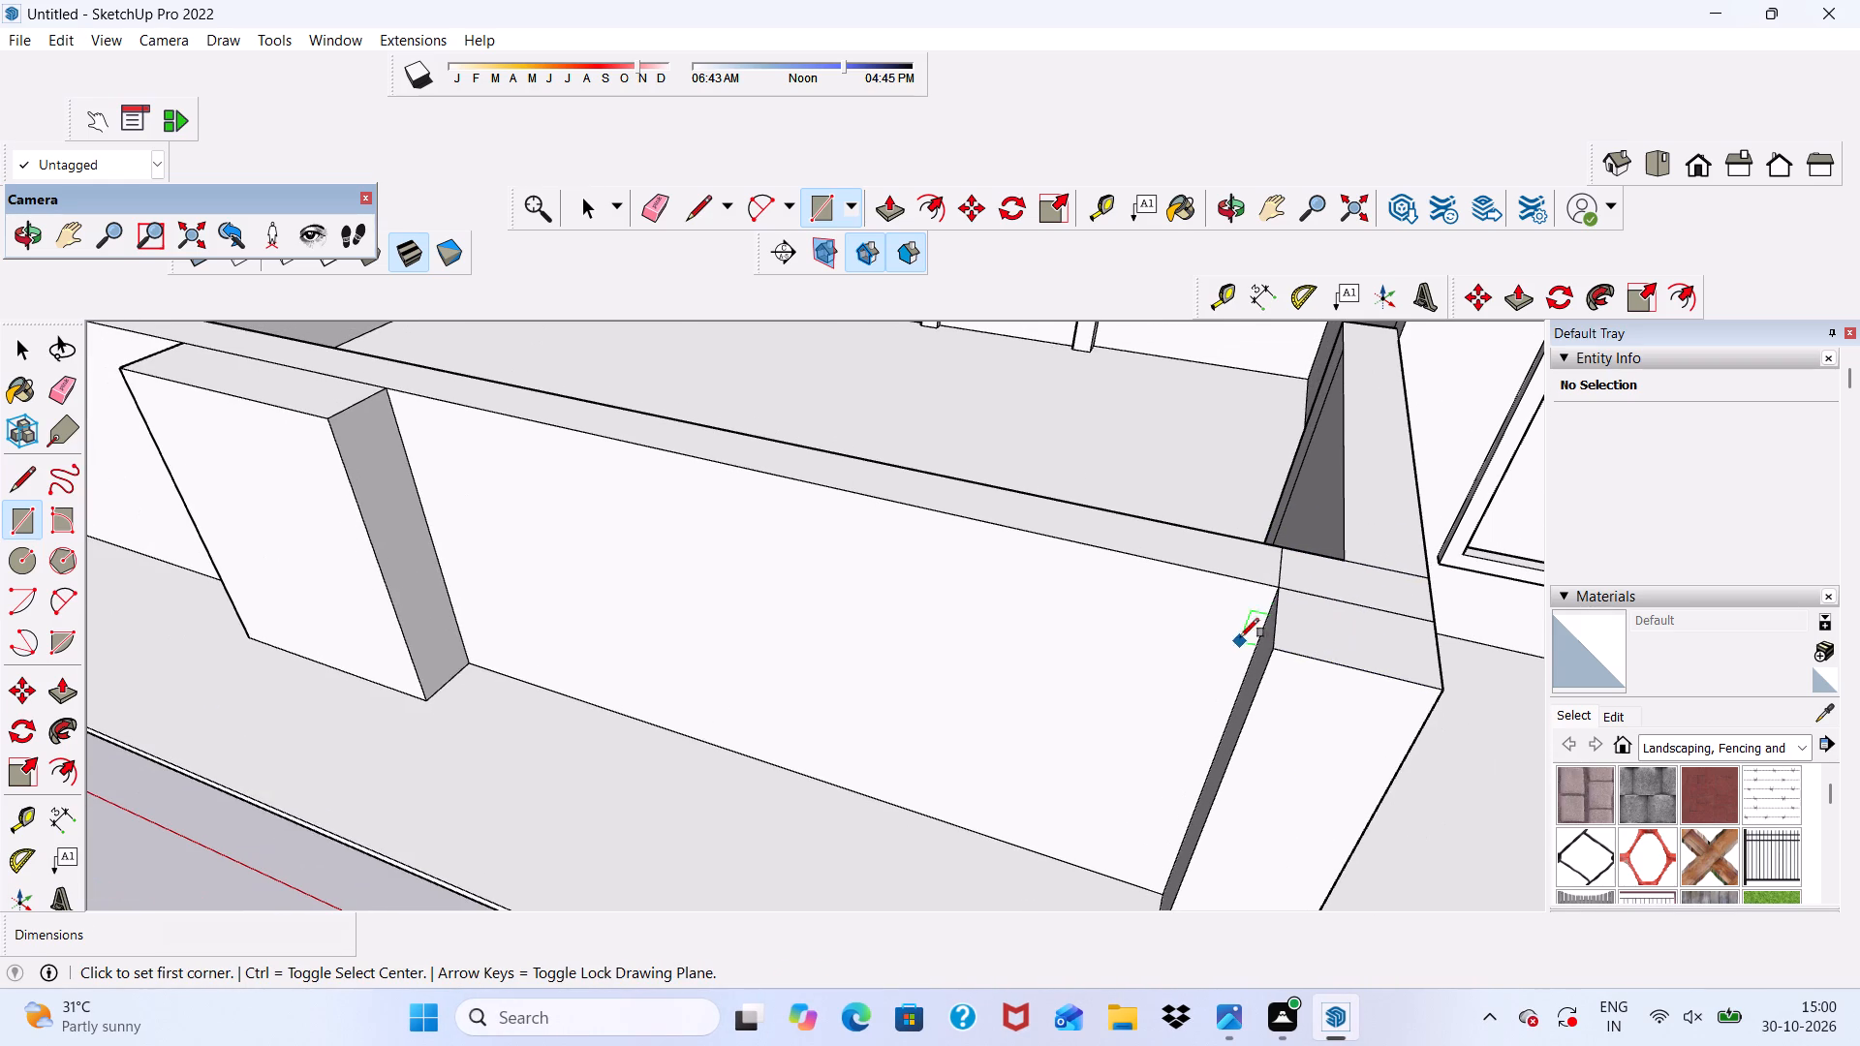
click(648, 200)
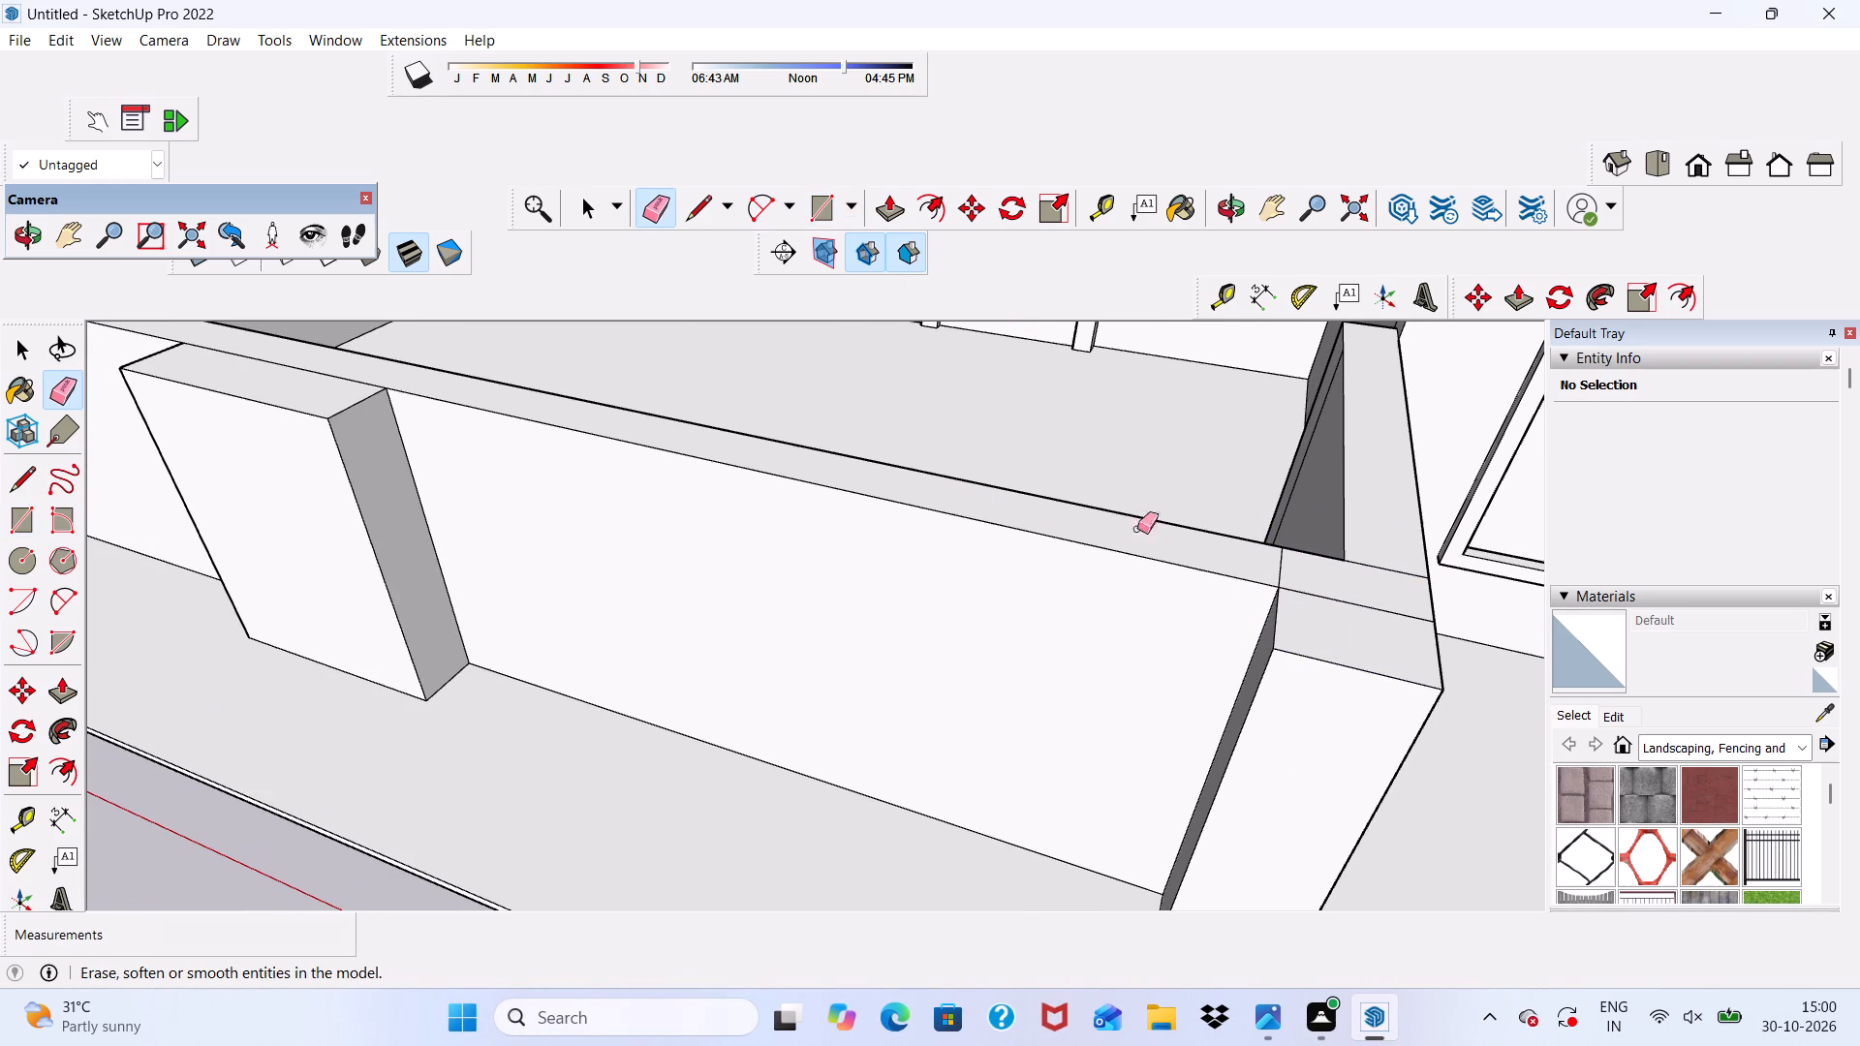
click(1380, 603)
click(1374, 612)
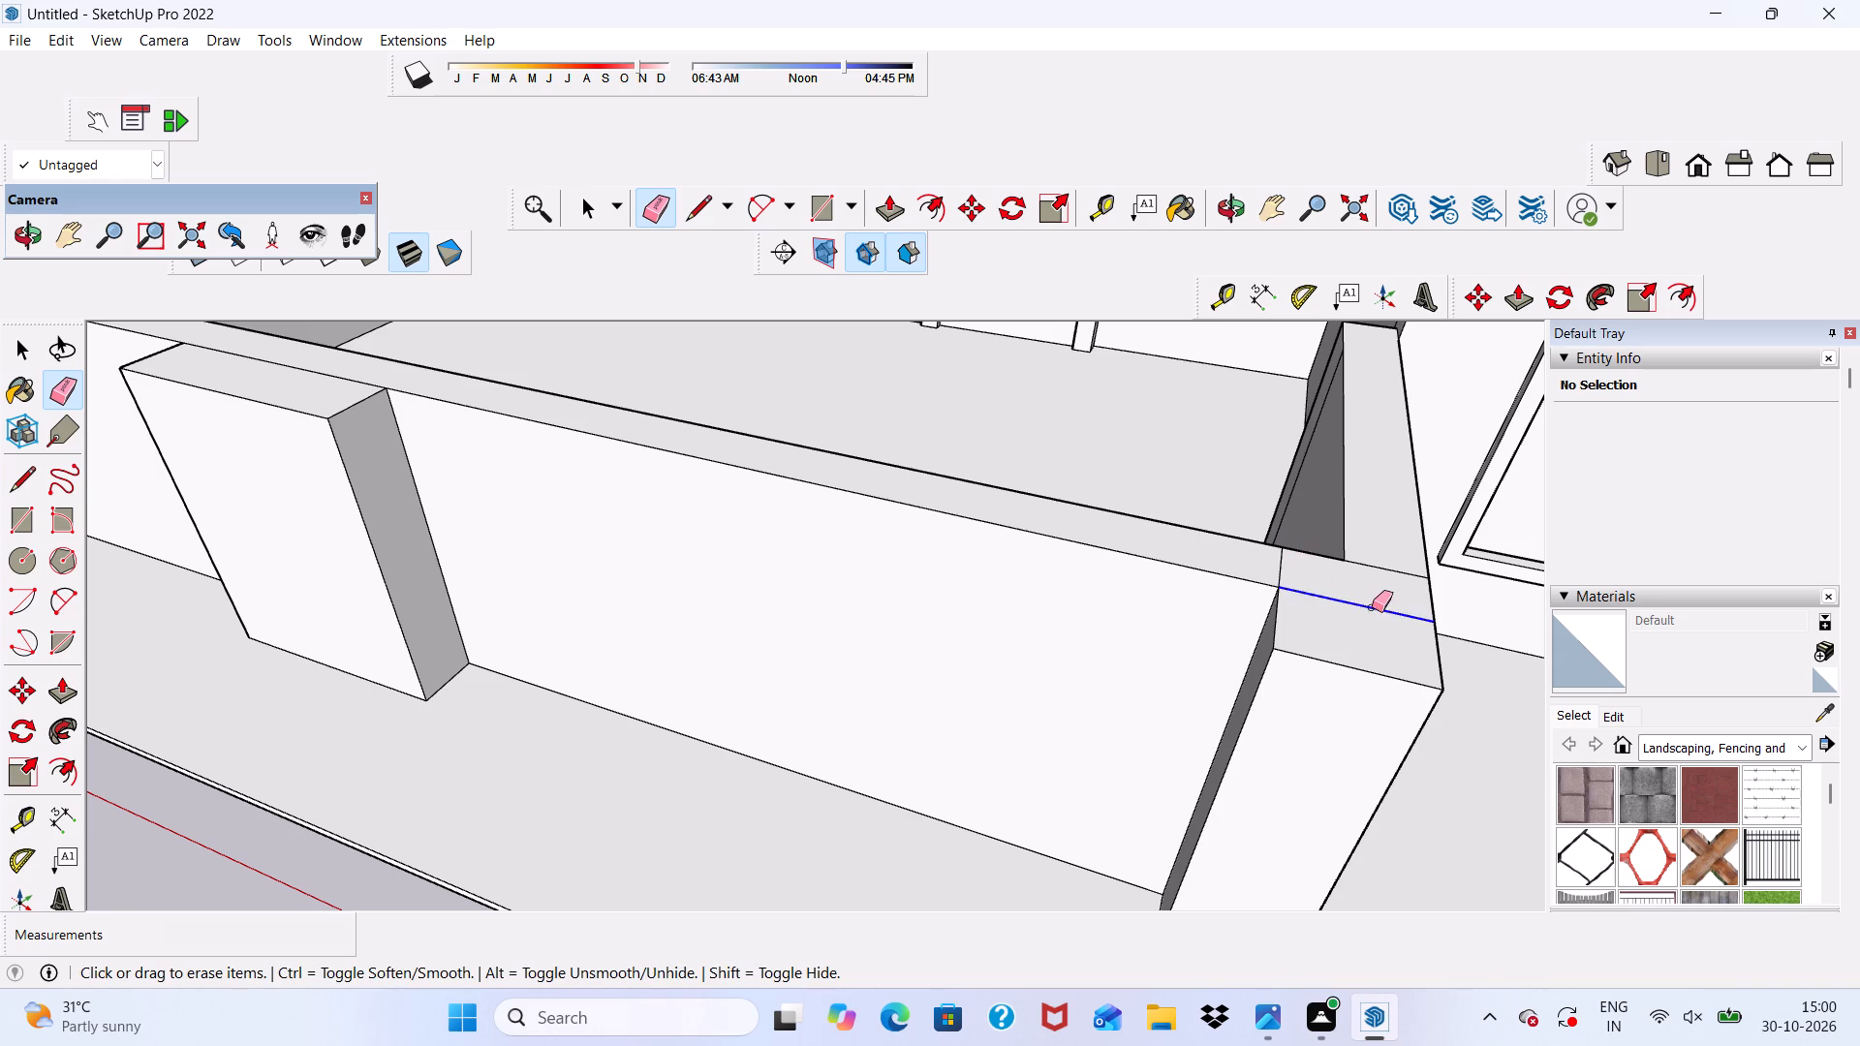
Draw a rectangle about 3' 10 5/8" by 1' 9" over the middle pillar and wall thickness, erasing the dividing line inside it.
click(808, 206)
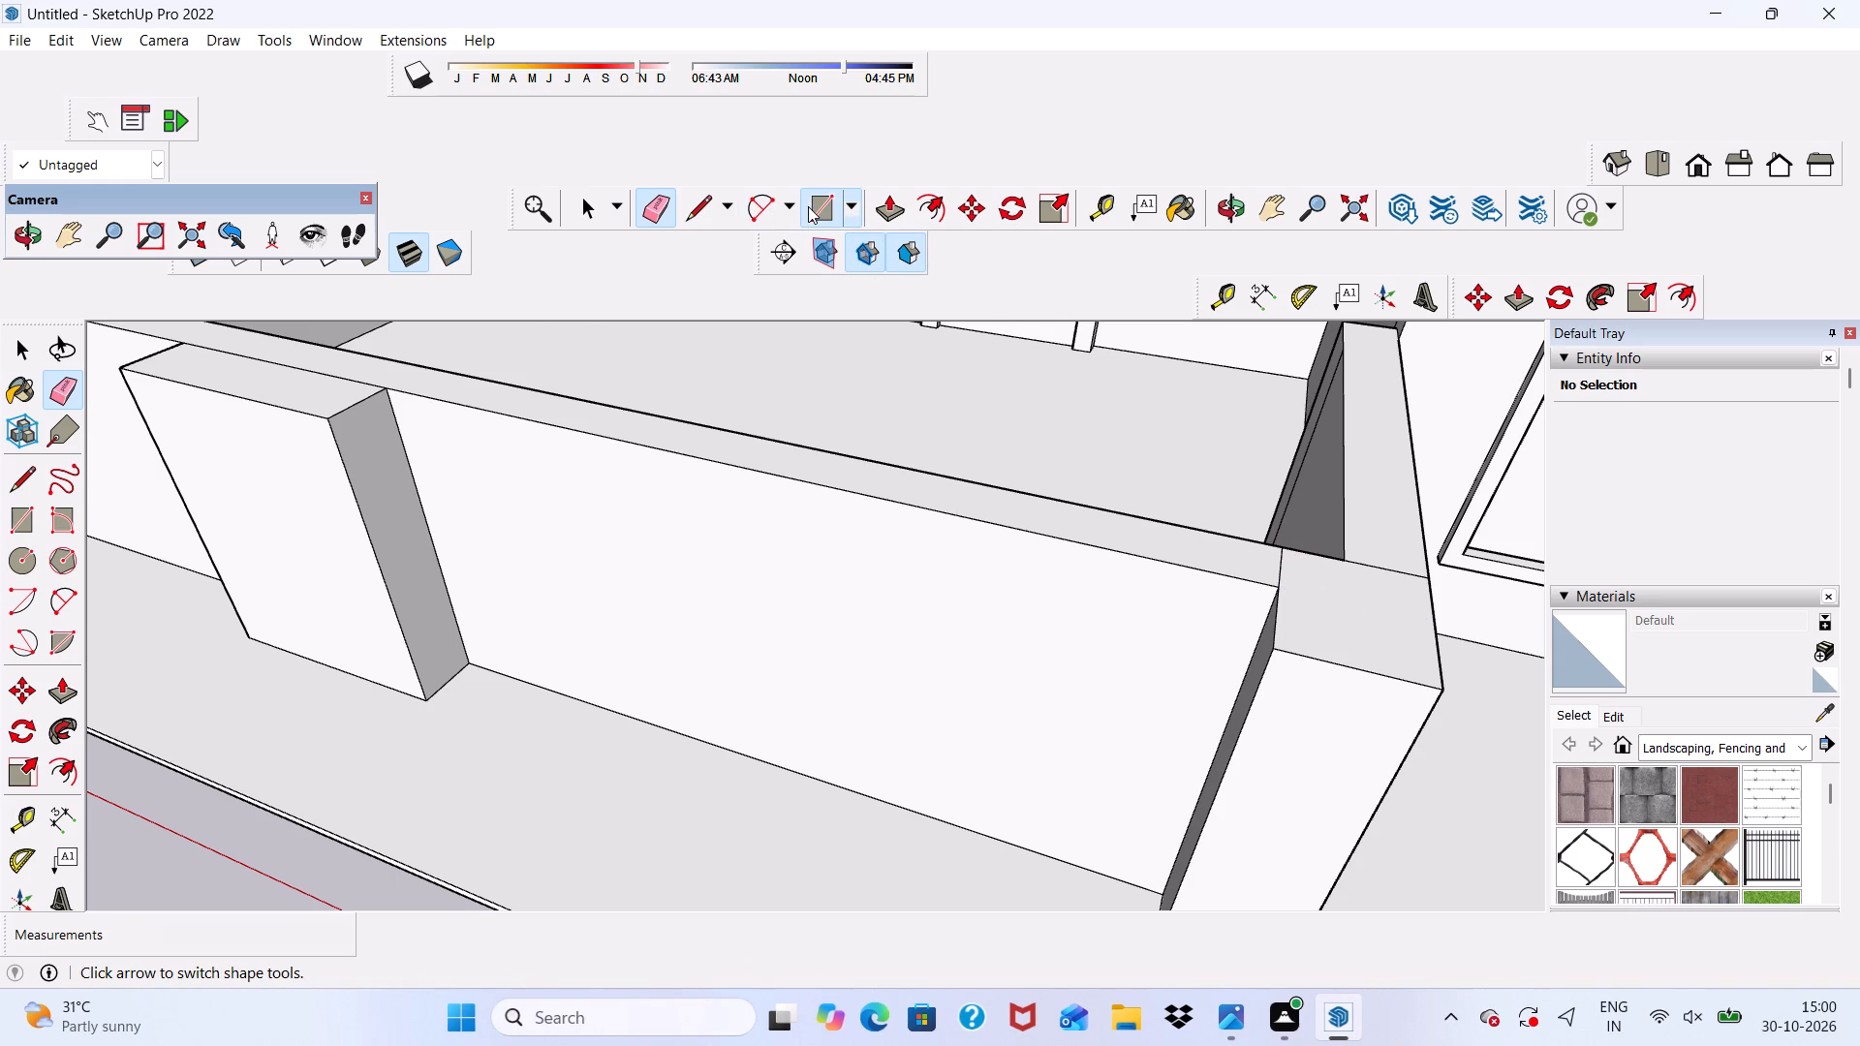
scroll(896, 323, down, 9)
middle_drag(713, 399, 778, 529)
scroll(722, 451, up, 2)
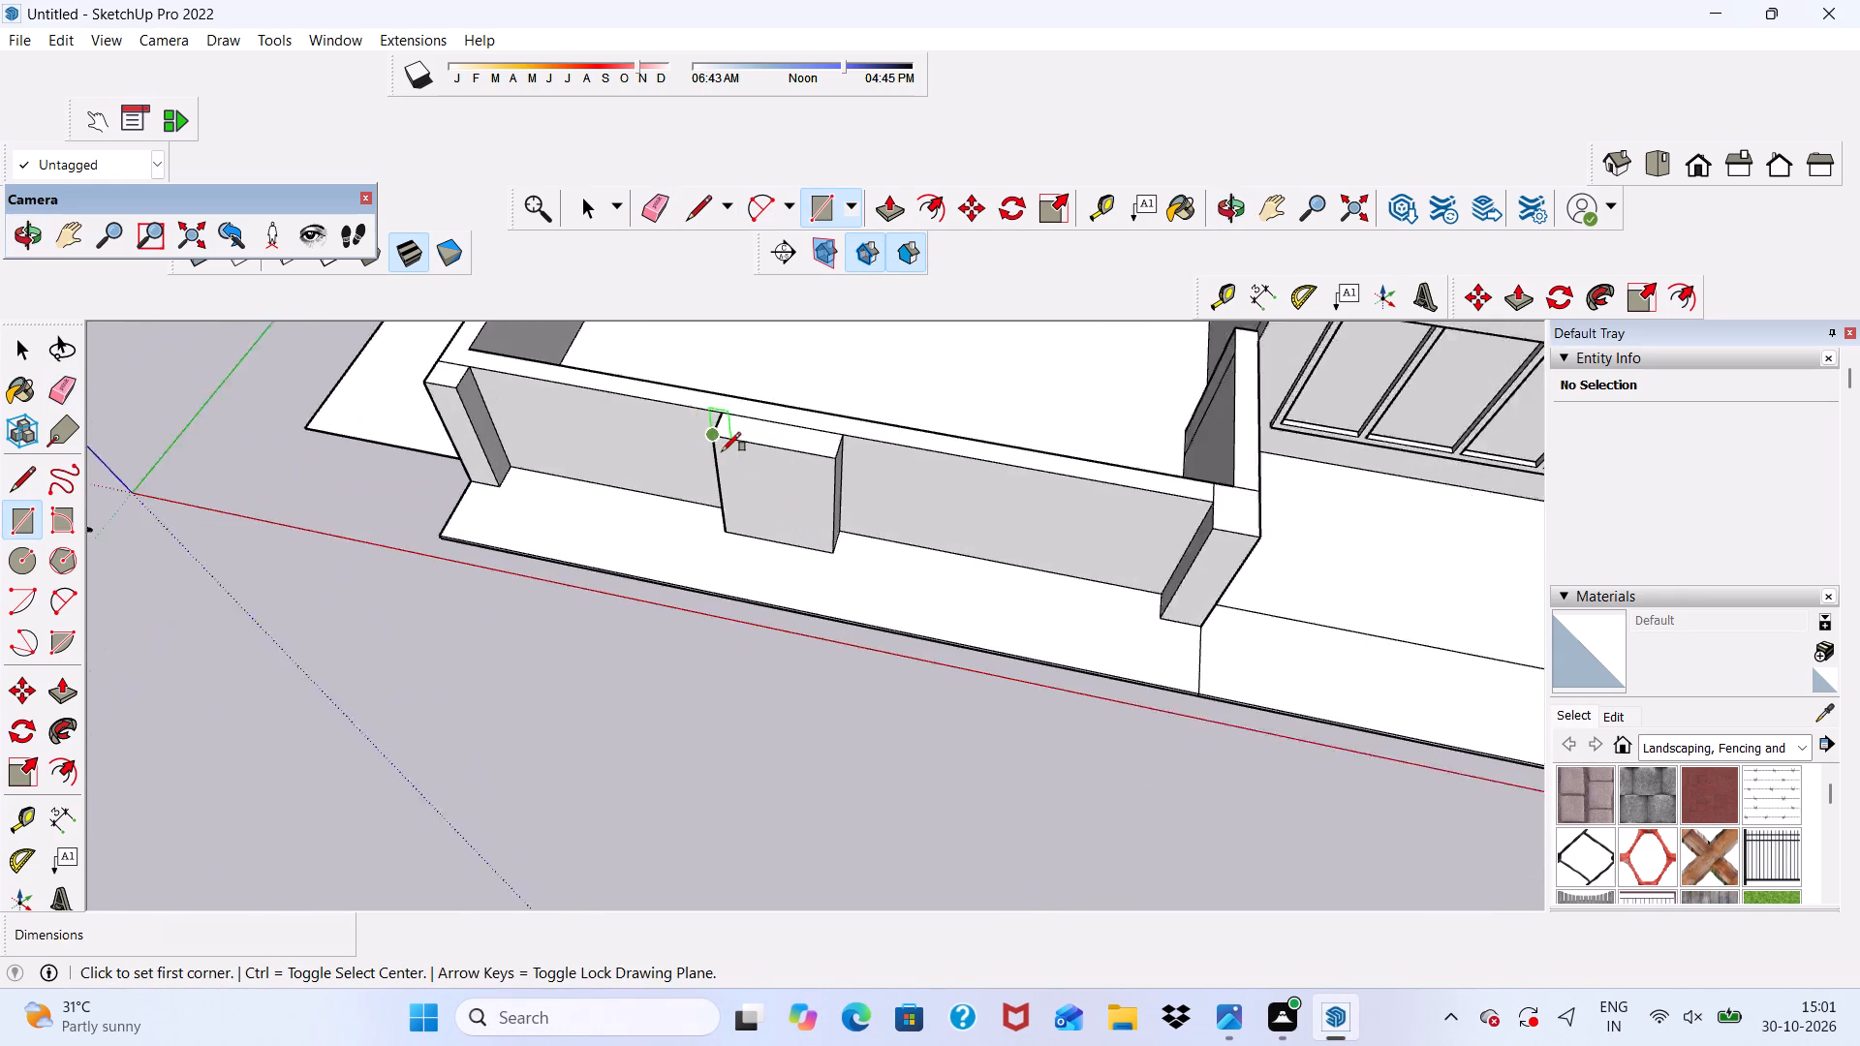
scroll(722, 451, up, 20)
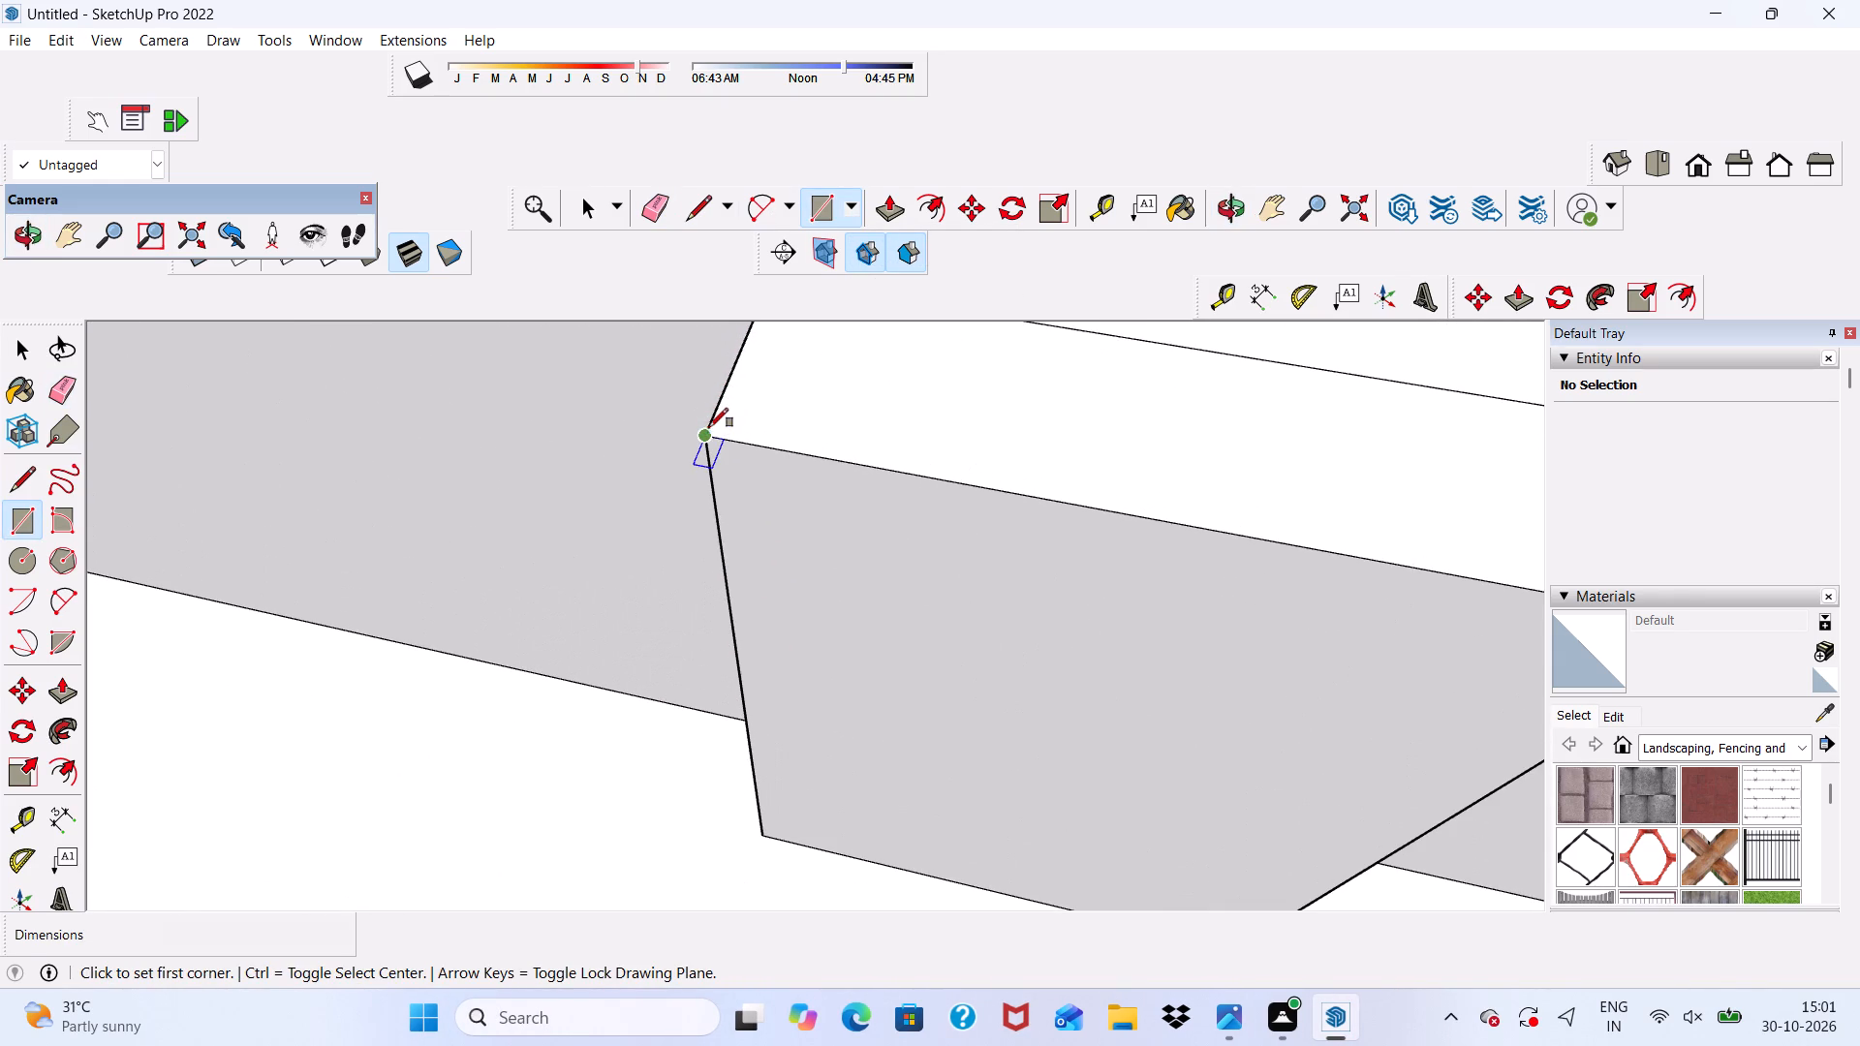
click(706, 434)
scroll(685, 474, down, 5)
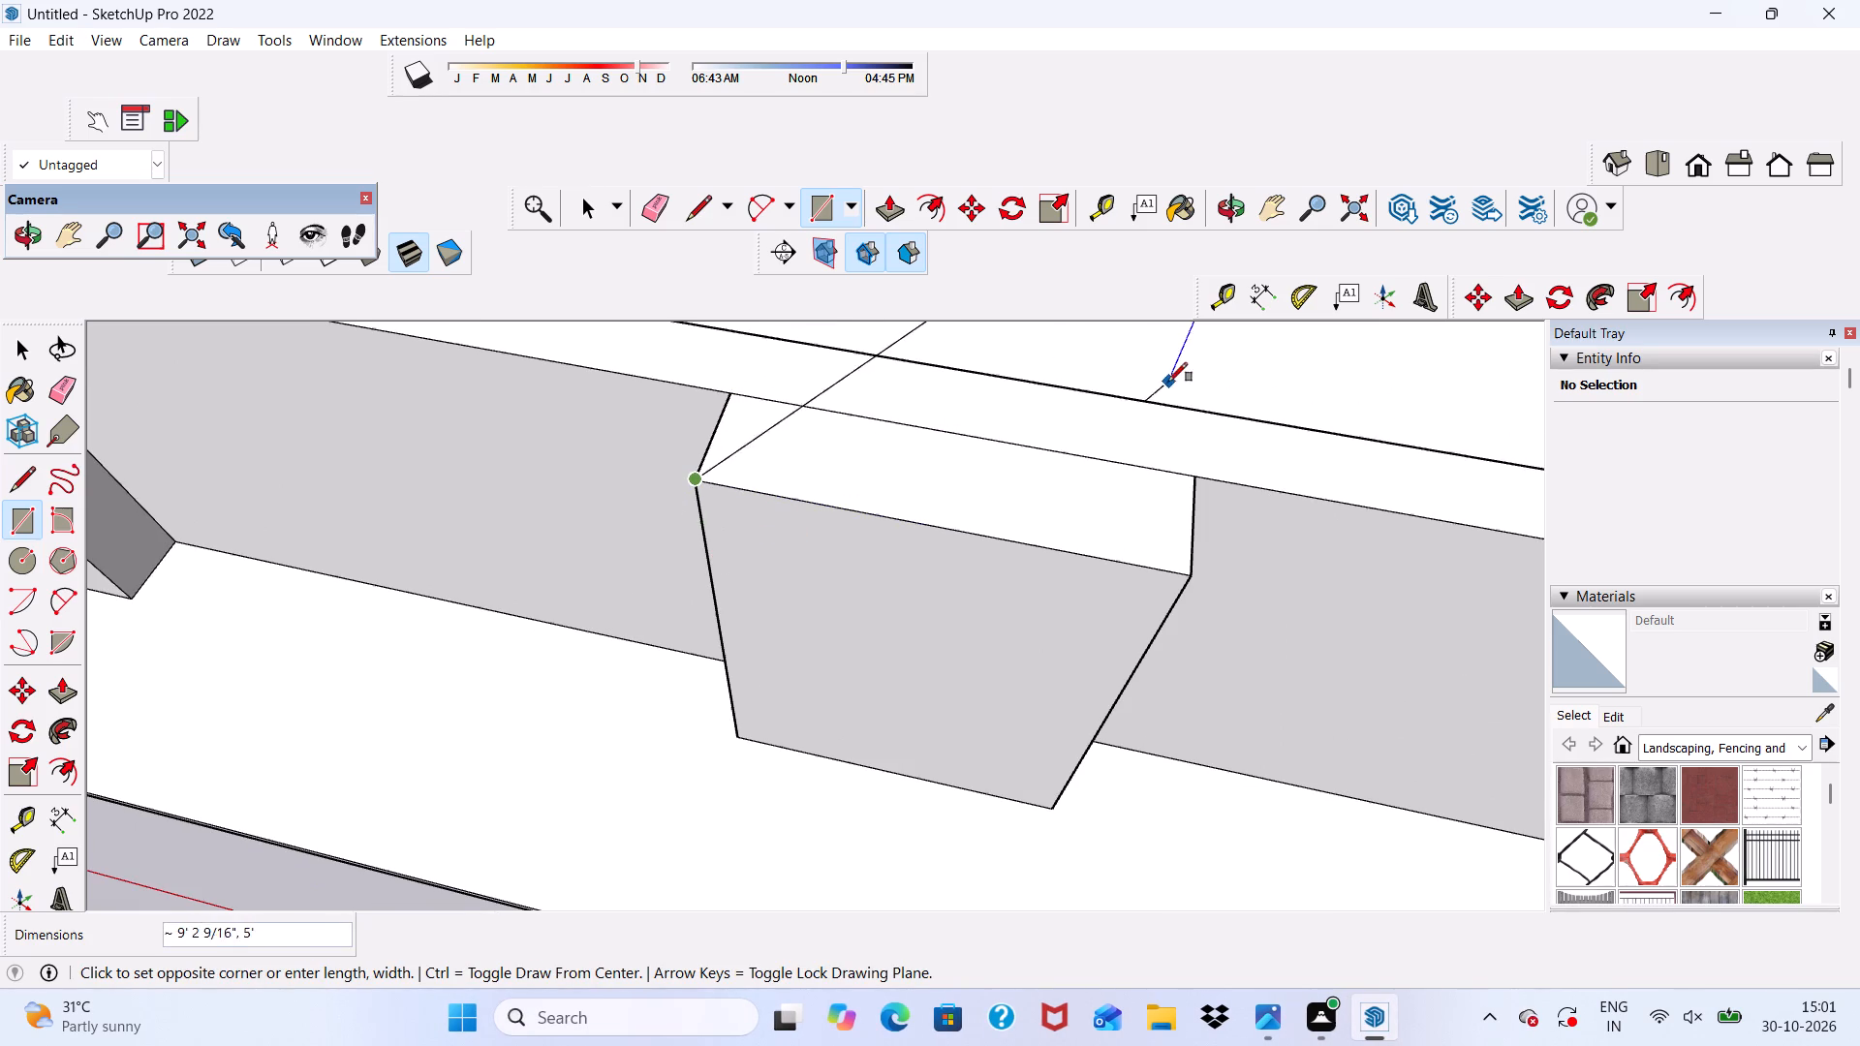
scroll(1209, 428, up, 2)
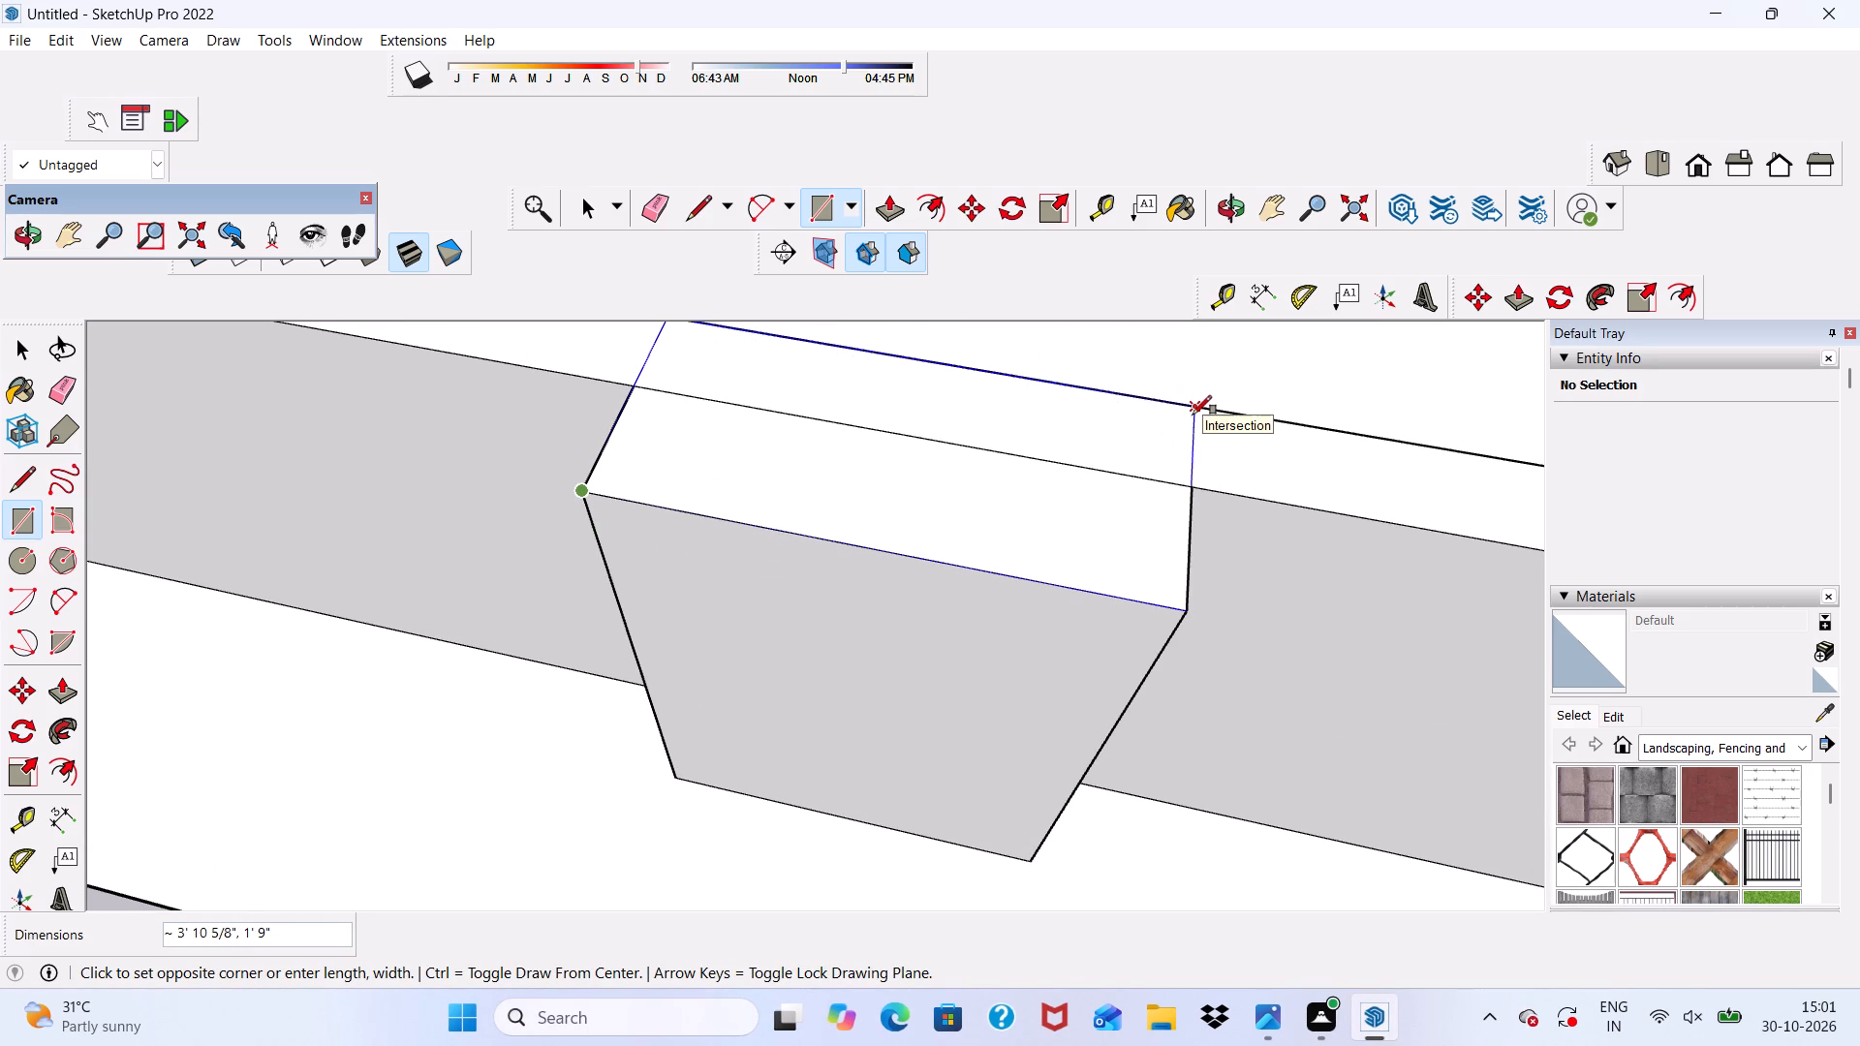
click(1193, 415)
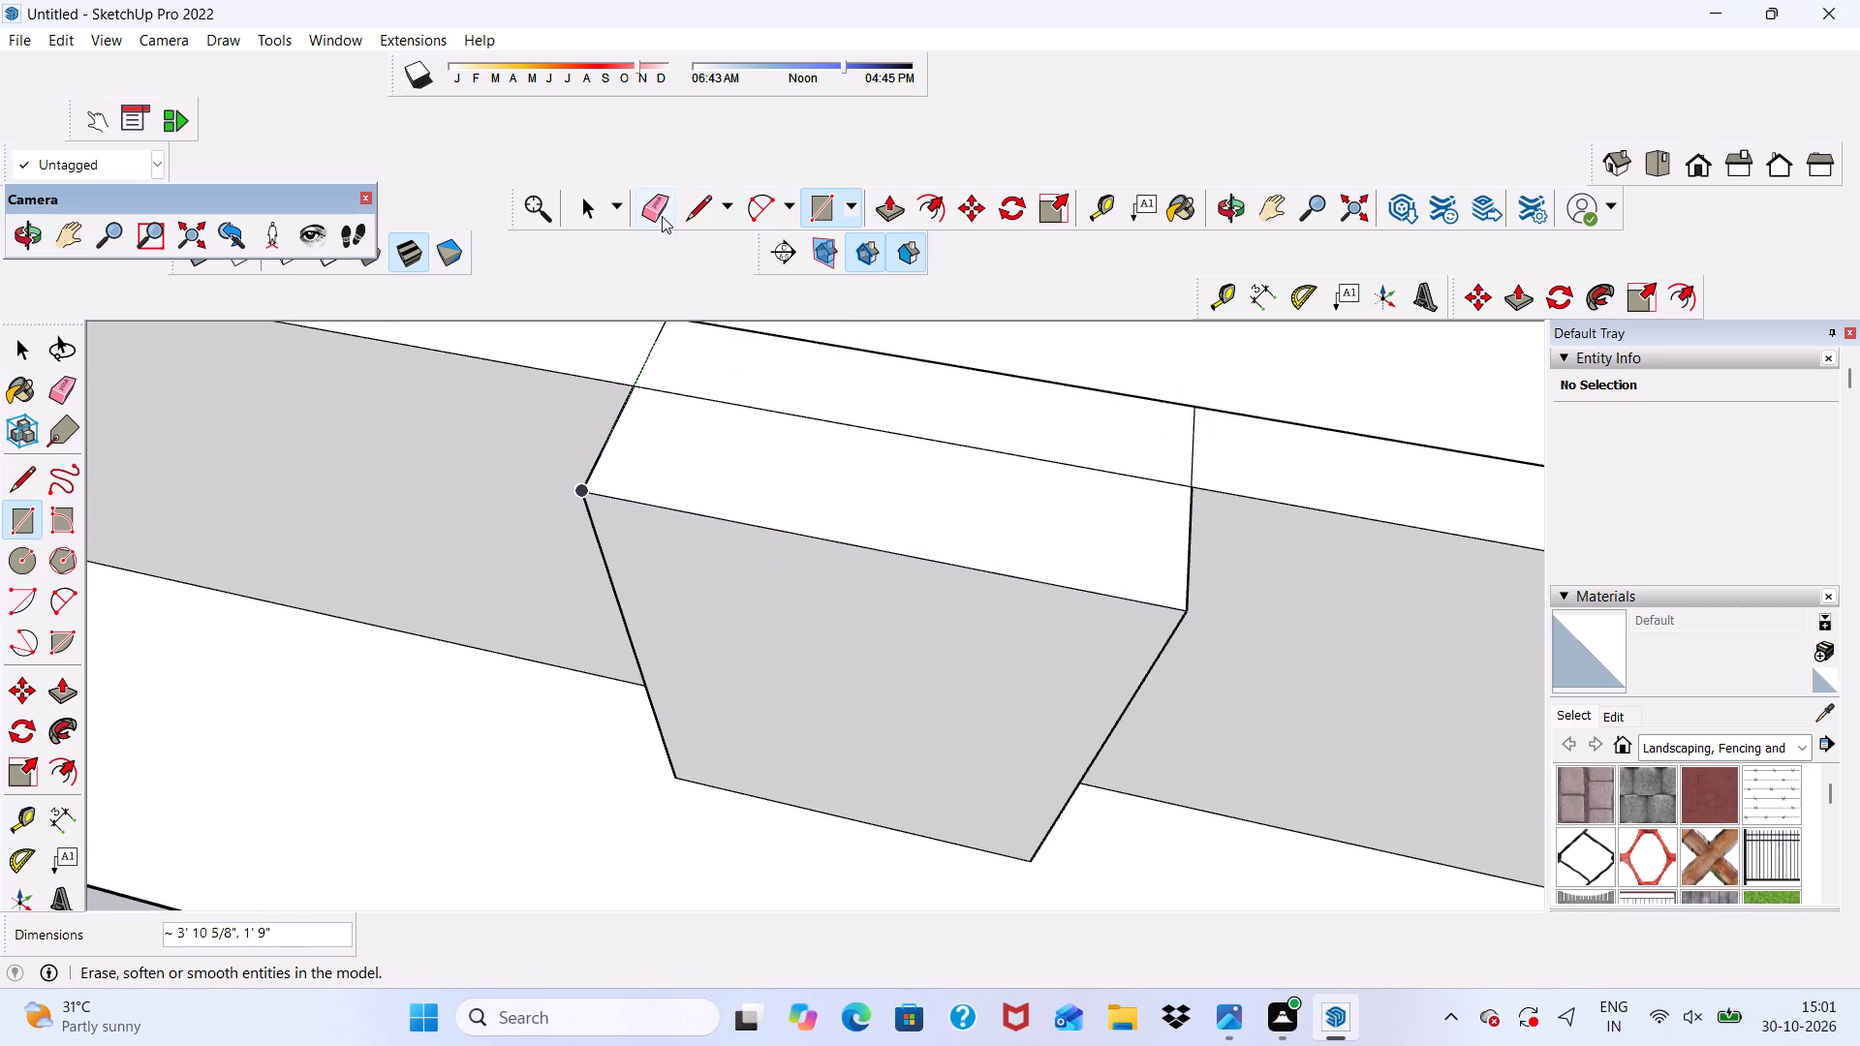
click(662, 216)
drag(698, 366, 702, 395)
drag(704, 405, 707, 415)
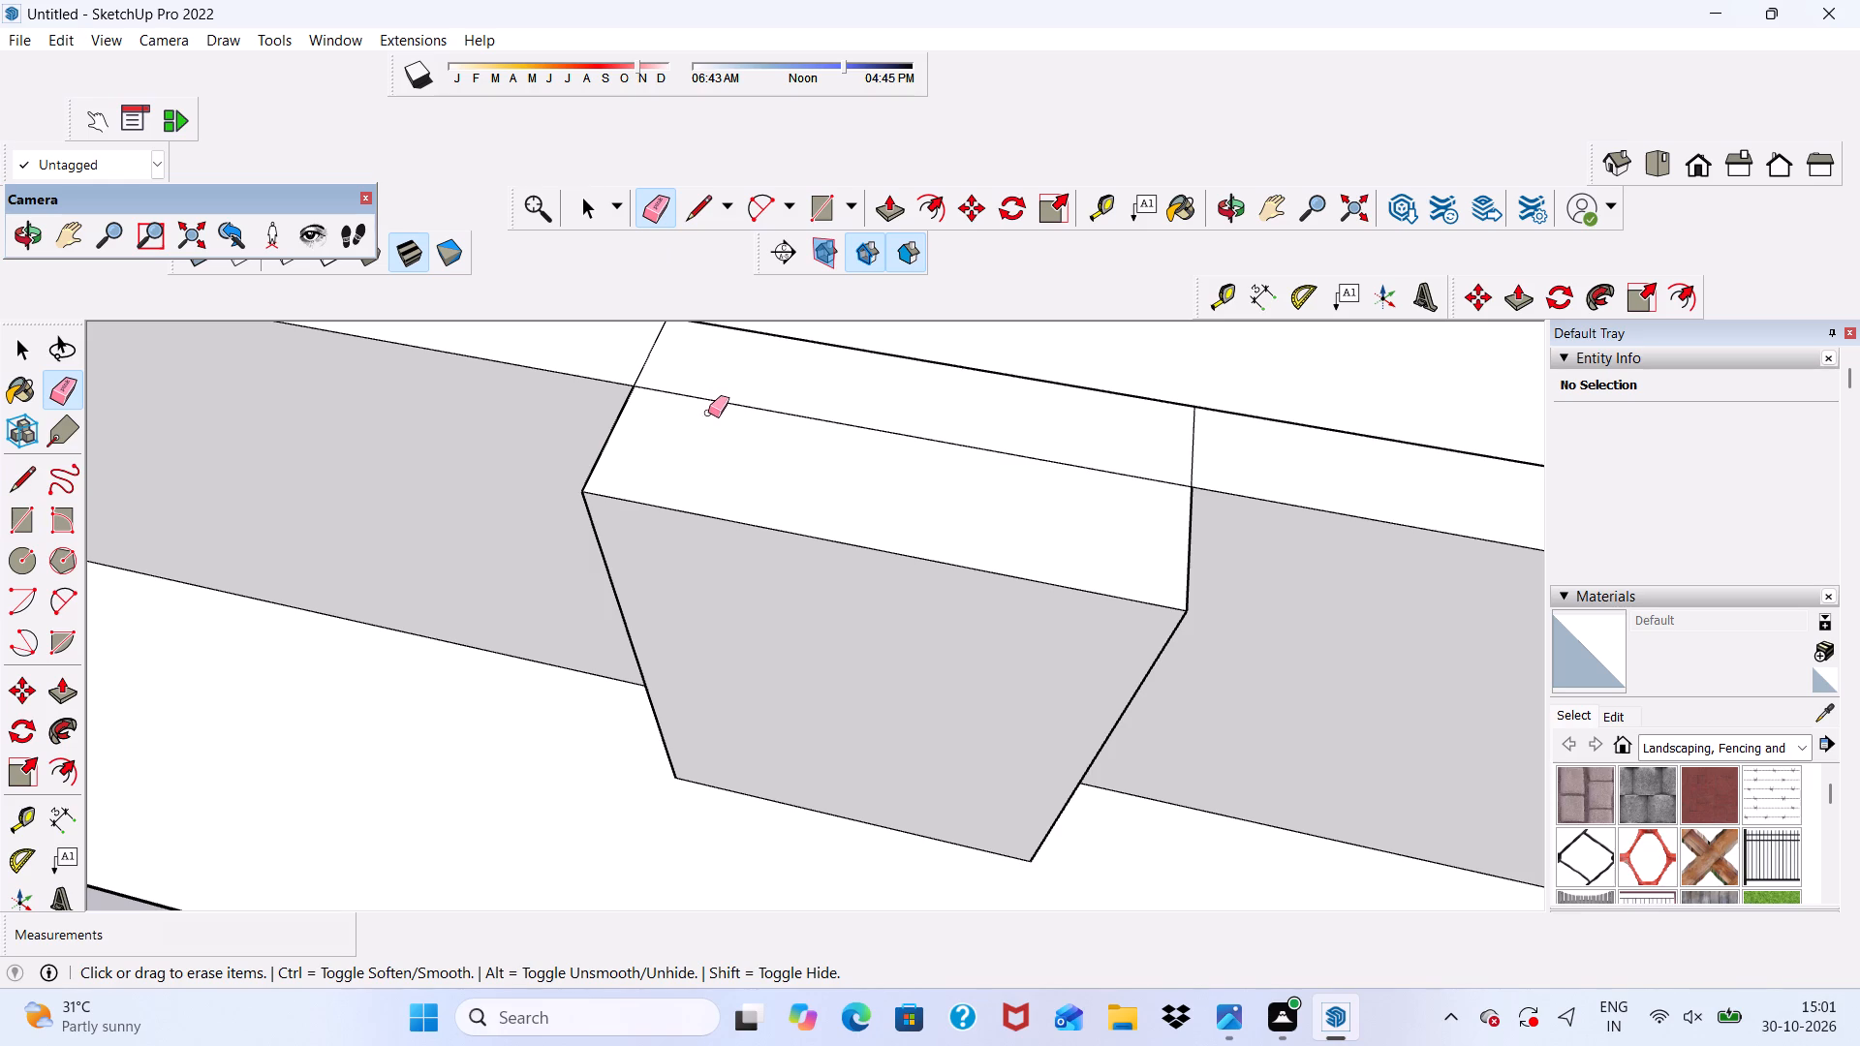
drag(708, 413, 723, 401)
Push/Pull the middle pillar's merged top face up 1' above the boundary wall.
scroll(723, 401, down, 6)
middle_drag(743, 482, 559, 403)
click(892, 207)
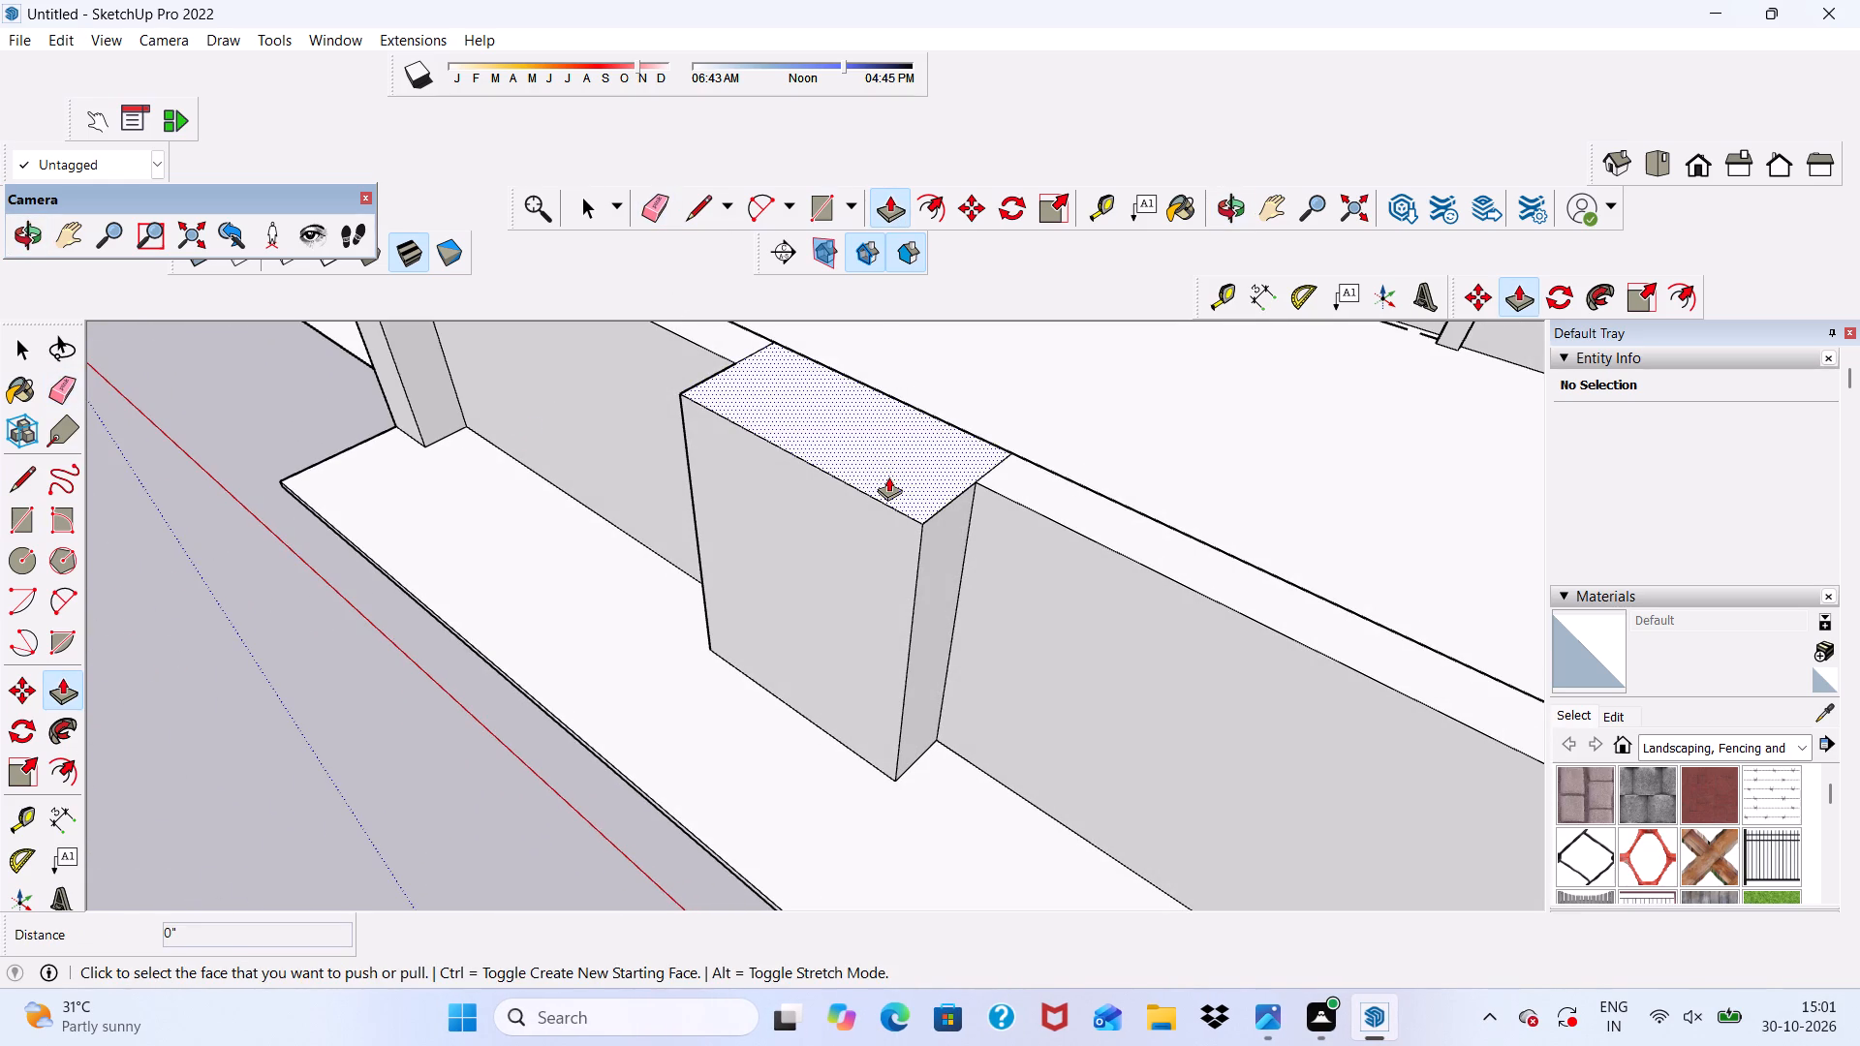
click(888, 477)
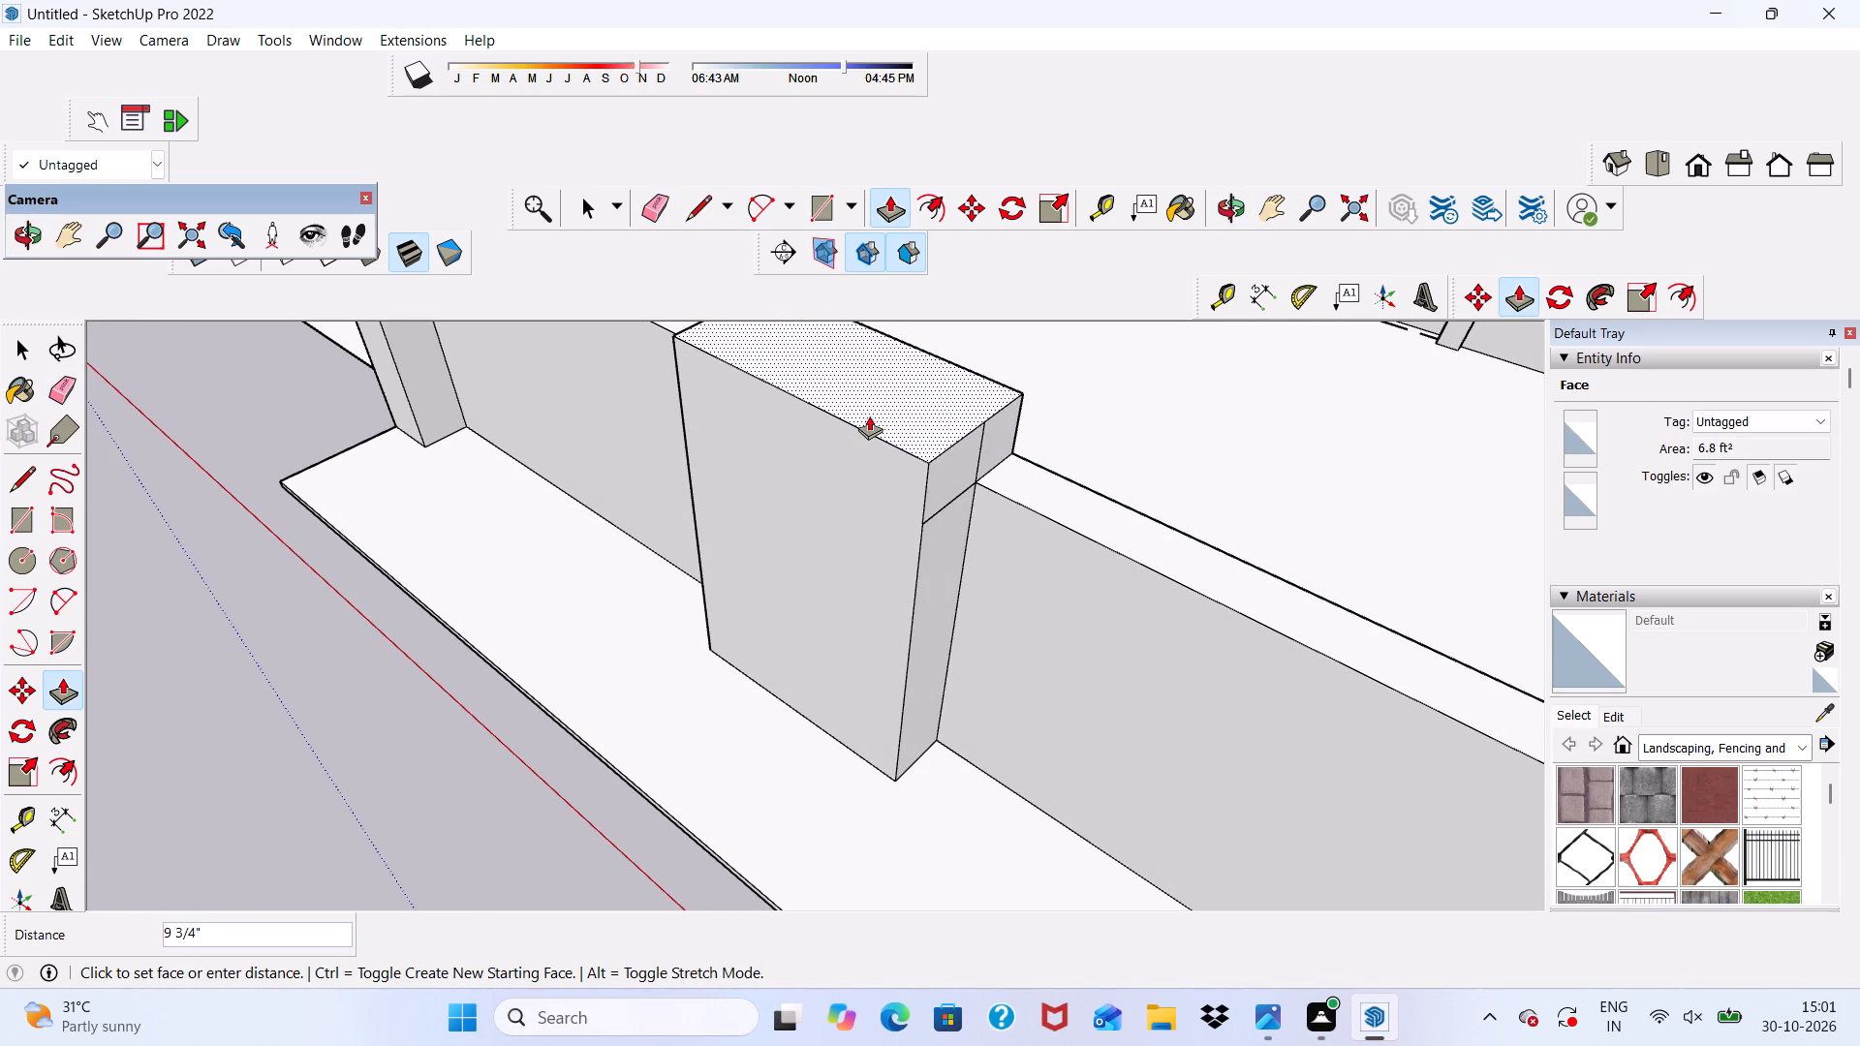
text(1')
key(Return)
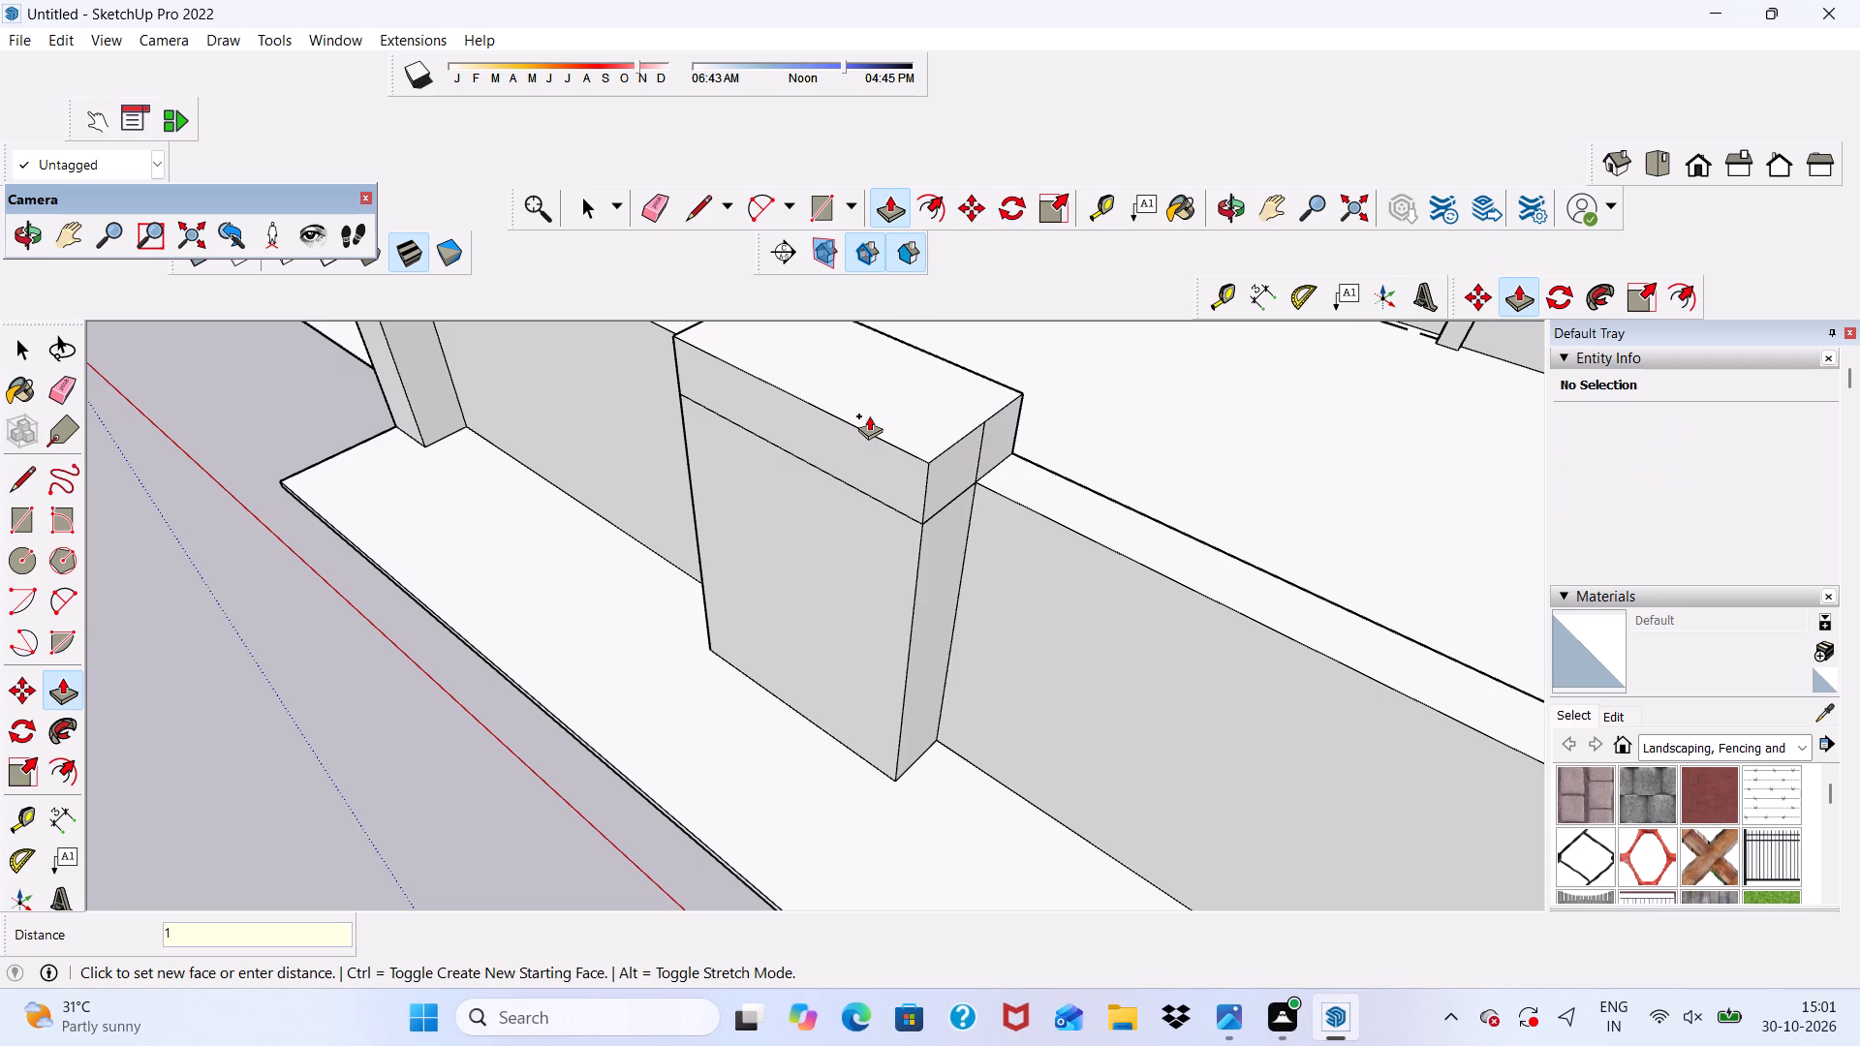
Push/Pull the top face of the pillar beside the large windows up 1'.
scroll(876, 354, down, 7)
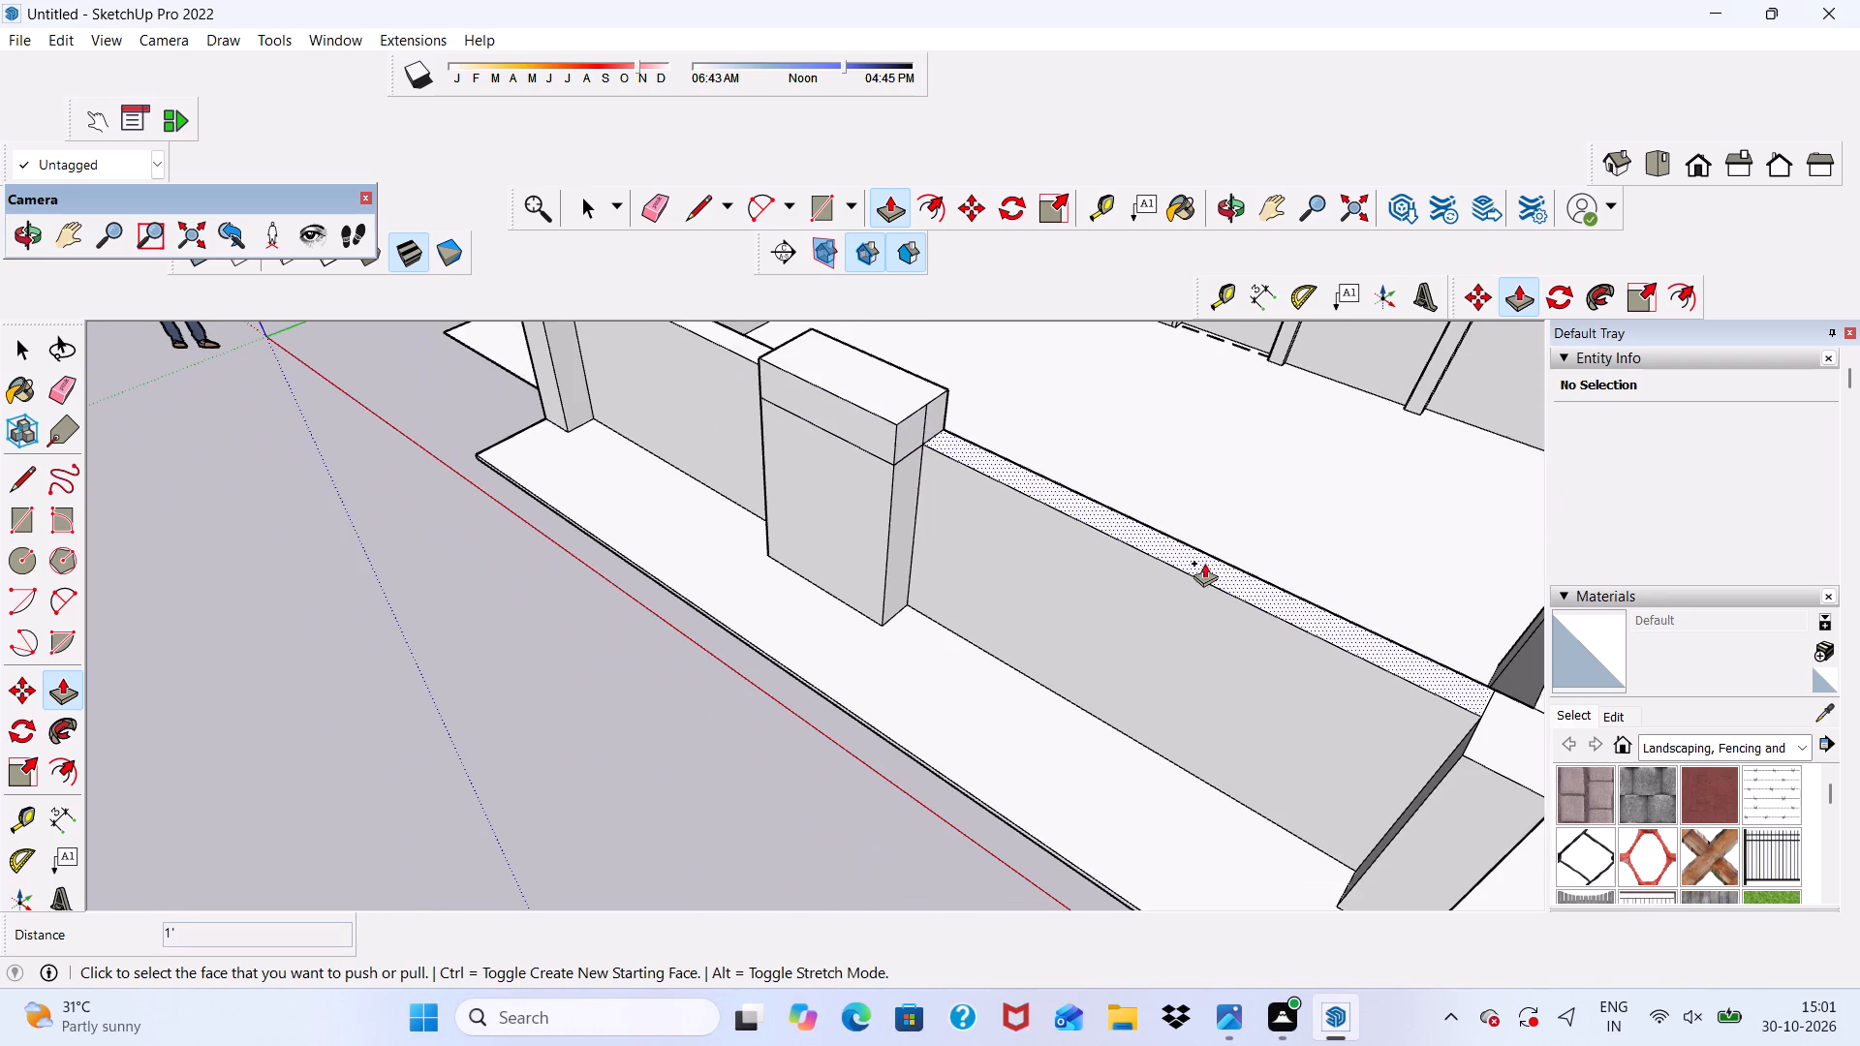
scroll(988, 529, down, 4)
scroll(1400, 654, up, 6)
scroll(1313, 671, up, 1)
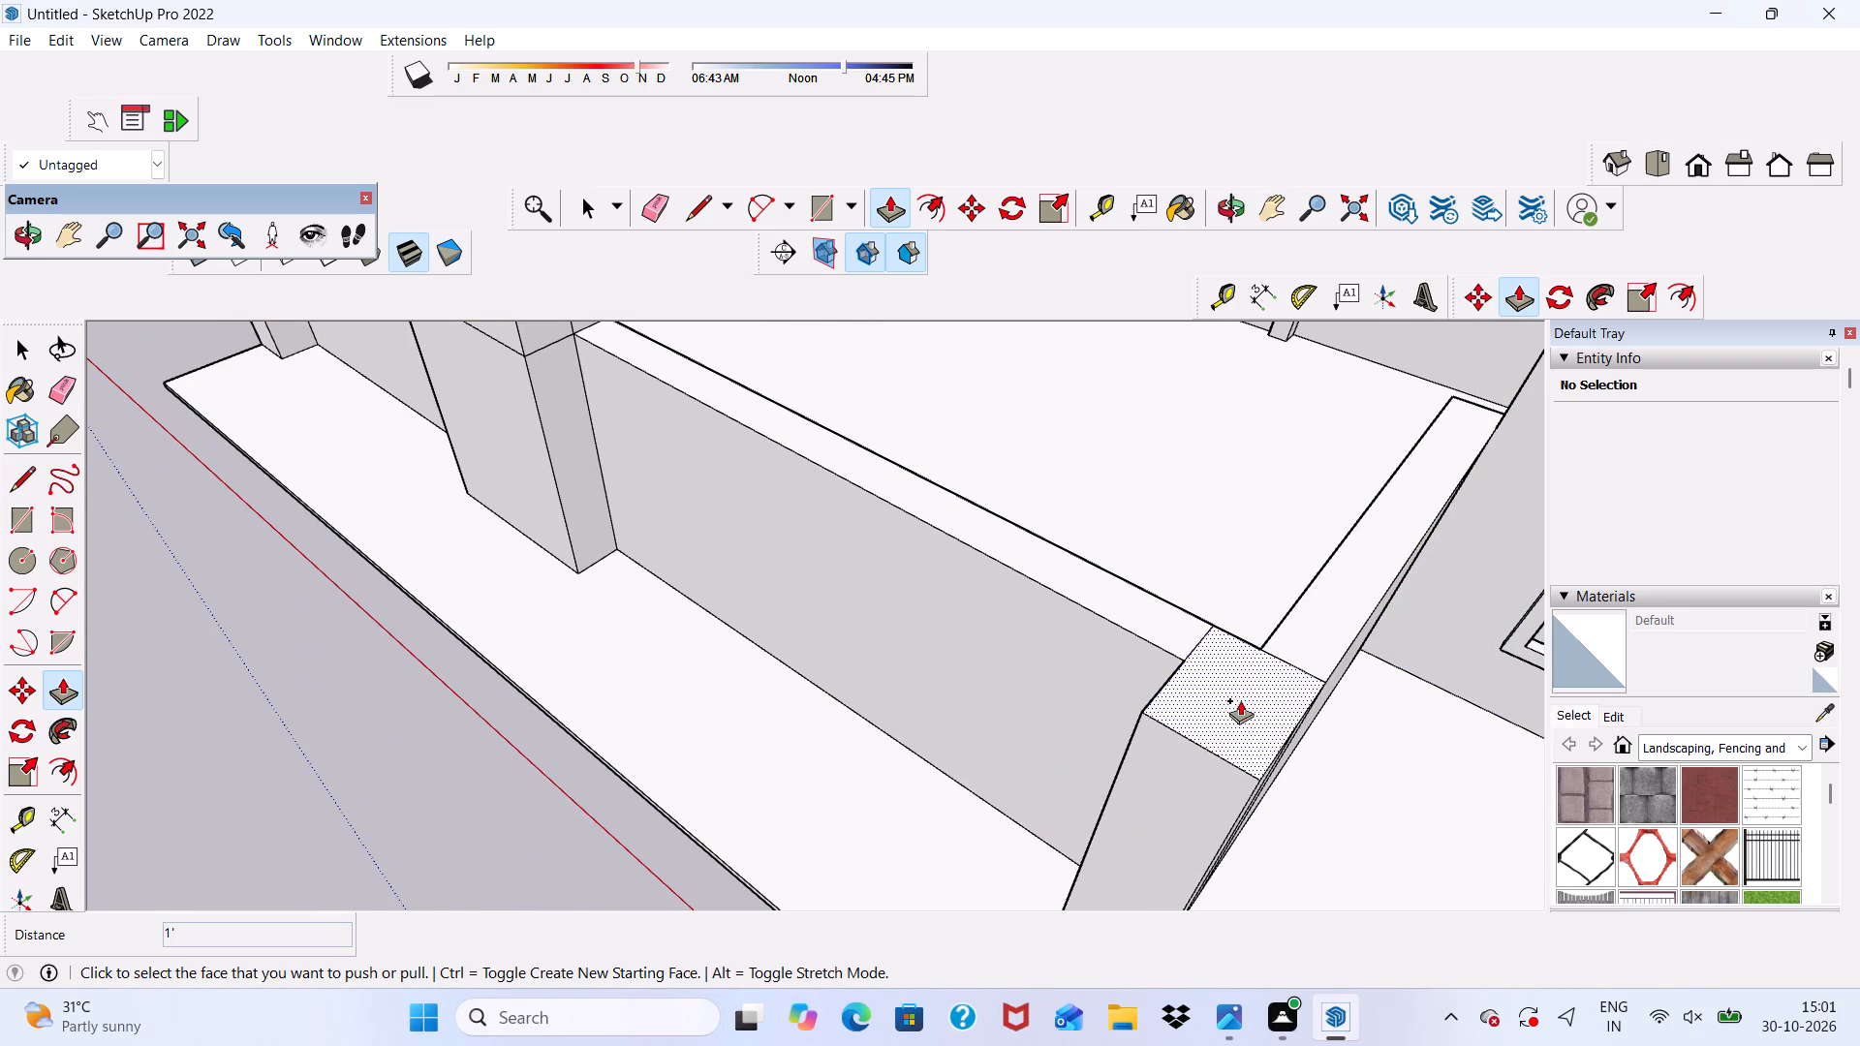
click(1240, 700)
text(1')
key(Return)
Draw a rectangle about 1' 9" by 1' 1 1/2" over the far corner pillar and wall top, erasing the dividing line inside it.
scroll(1272, 604, down, 6)
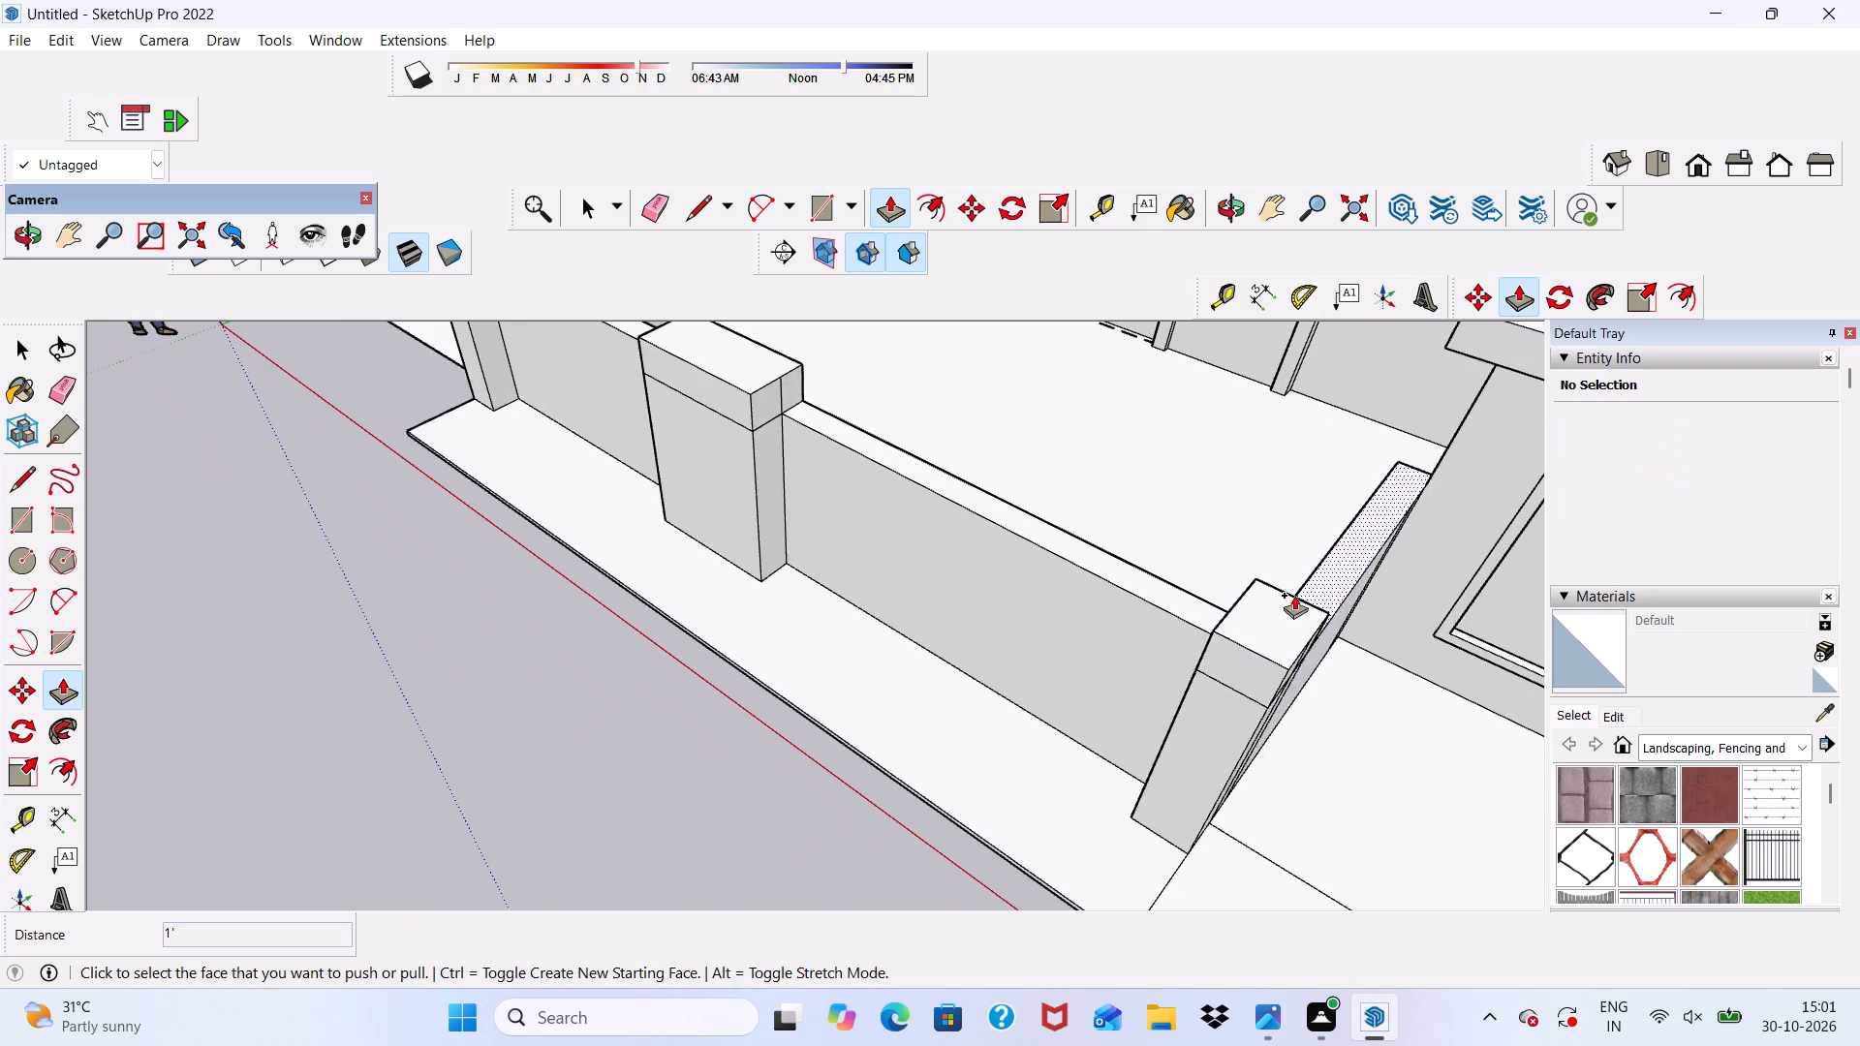
scroll(1273, 609, down, 3)
middle_drag(1188, 663, 1348, 472)
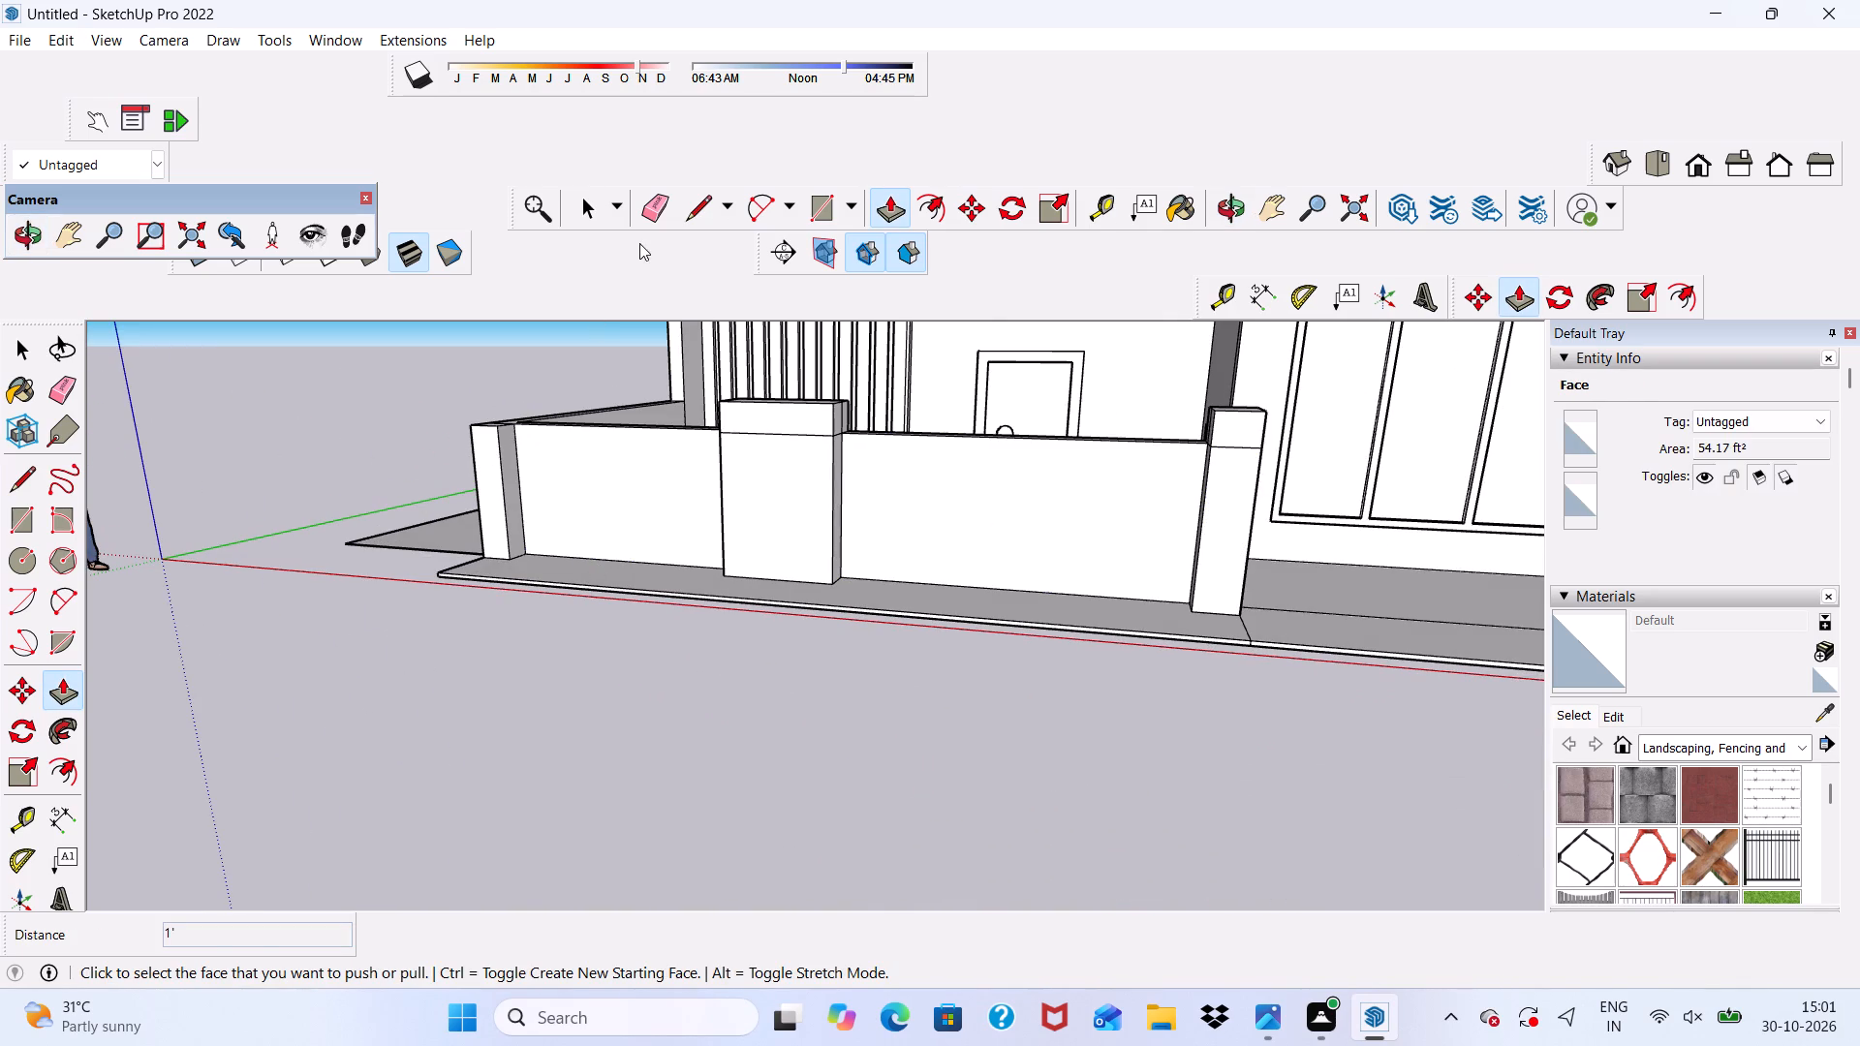
click(812, 206)
scroll(715, 292, down, 3)
middle_drag(719, 360, 855, 527)
scroll(640, 640, up, 5)
scroll(434, 495, up, 4)
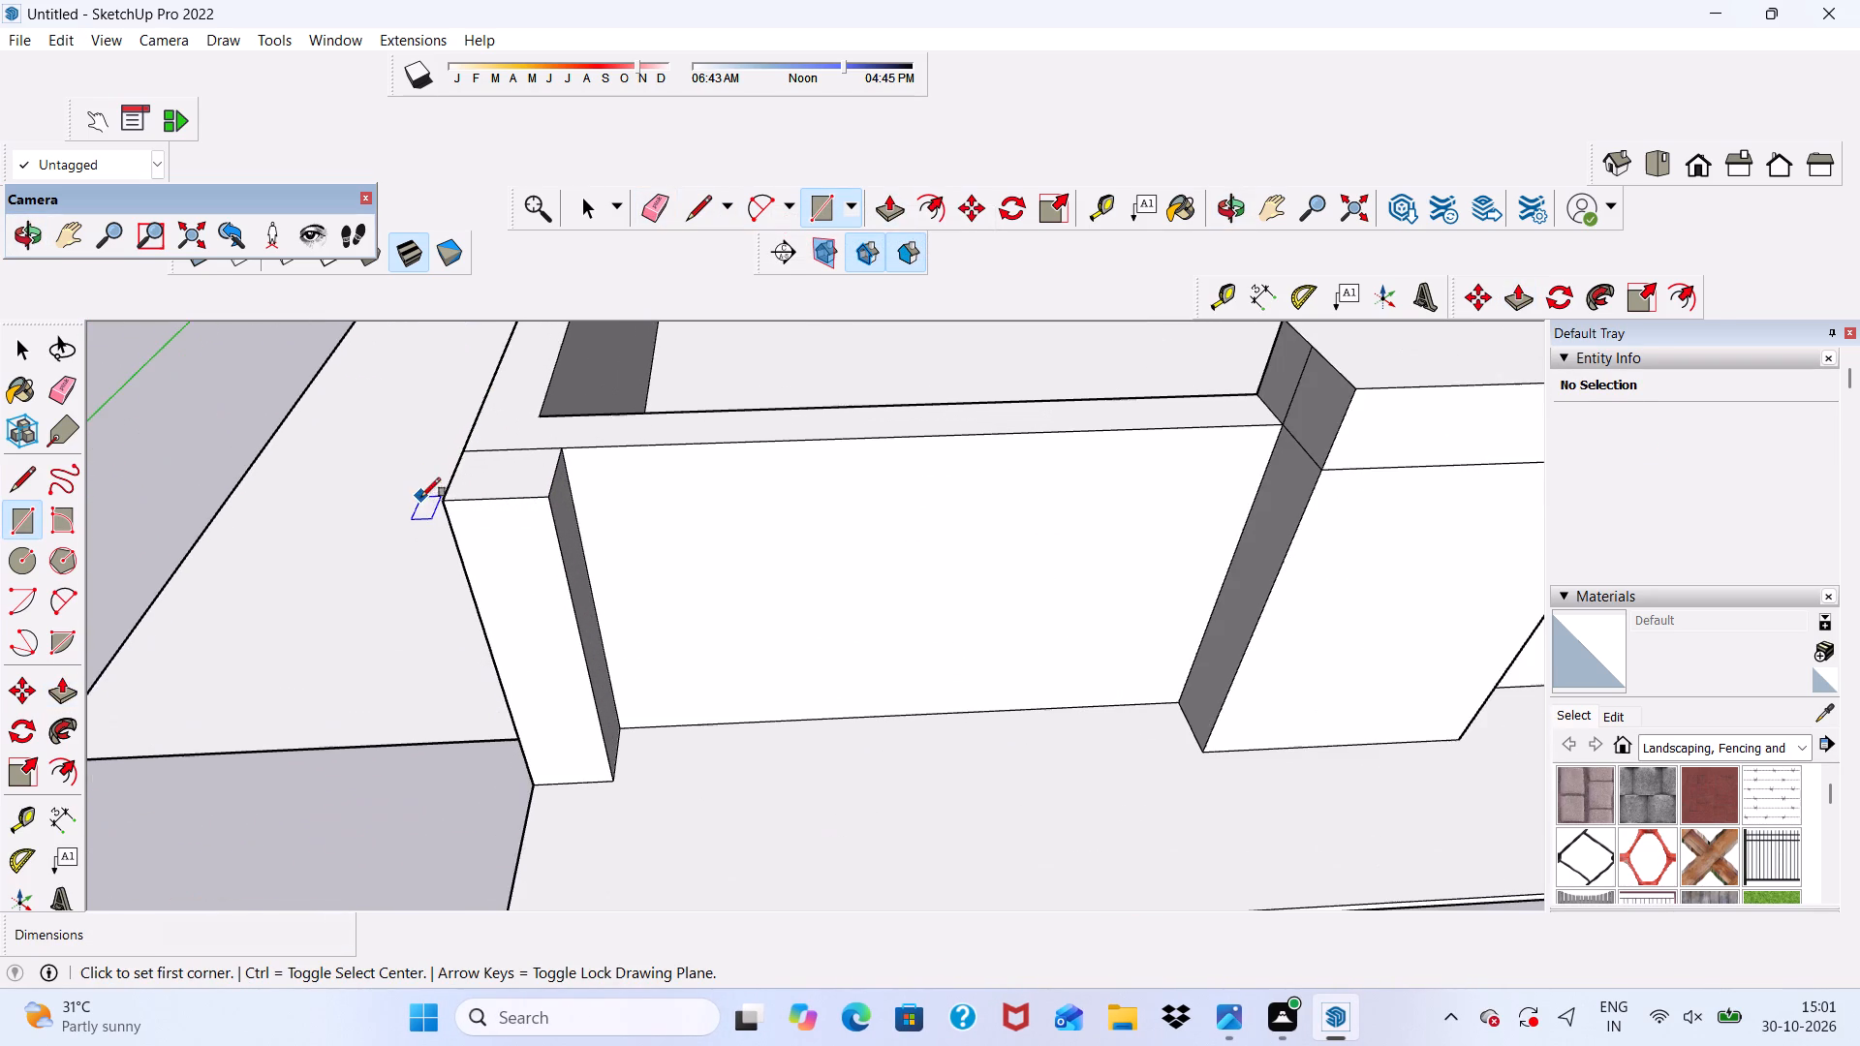
click(443, 503)
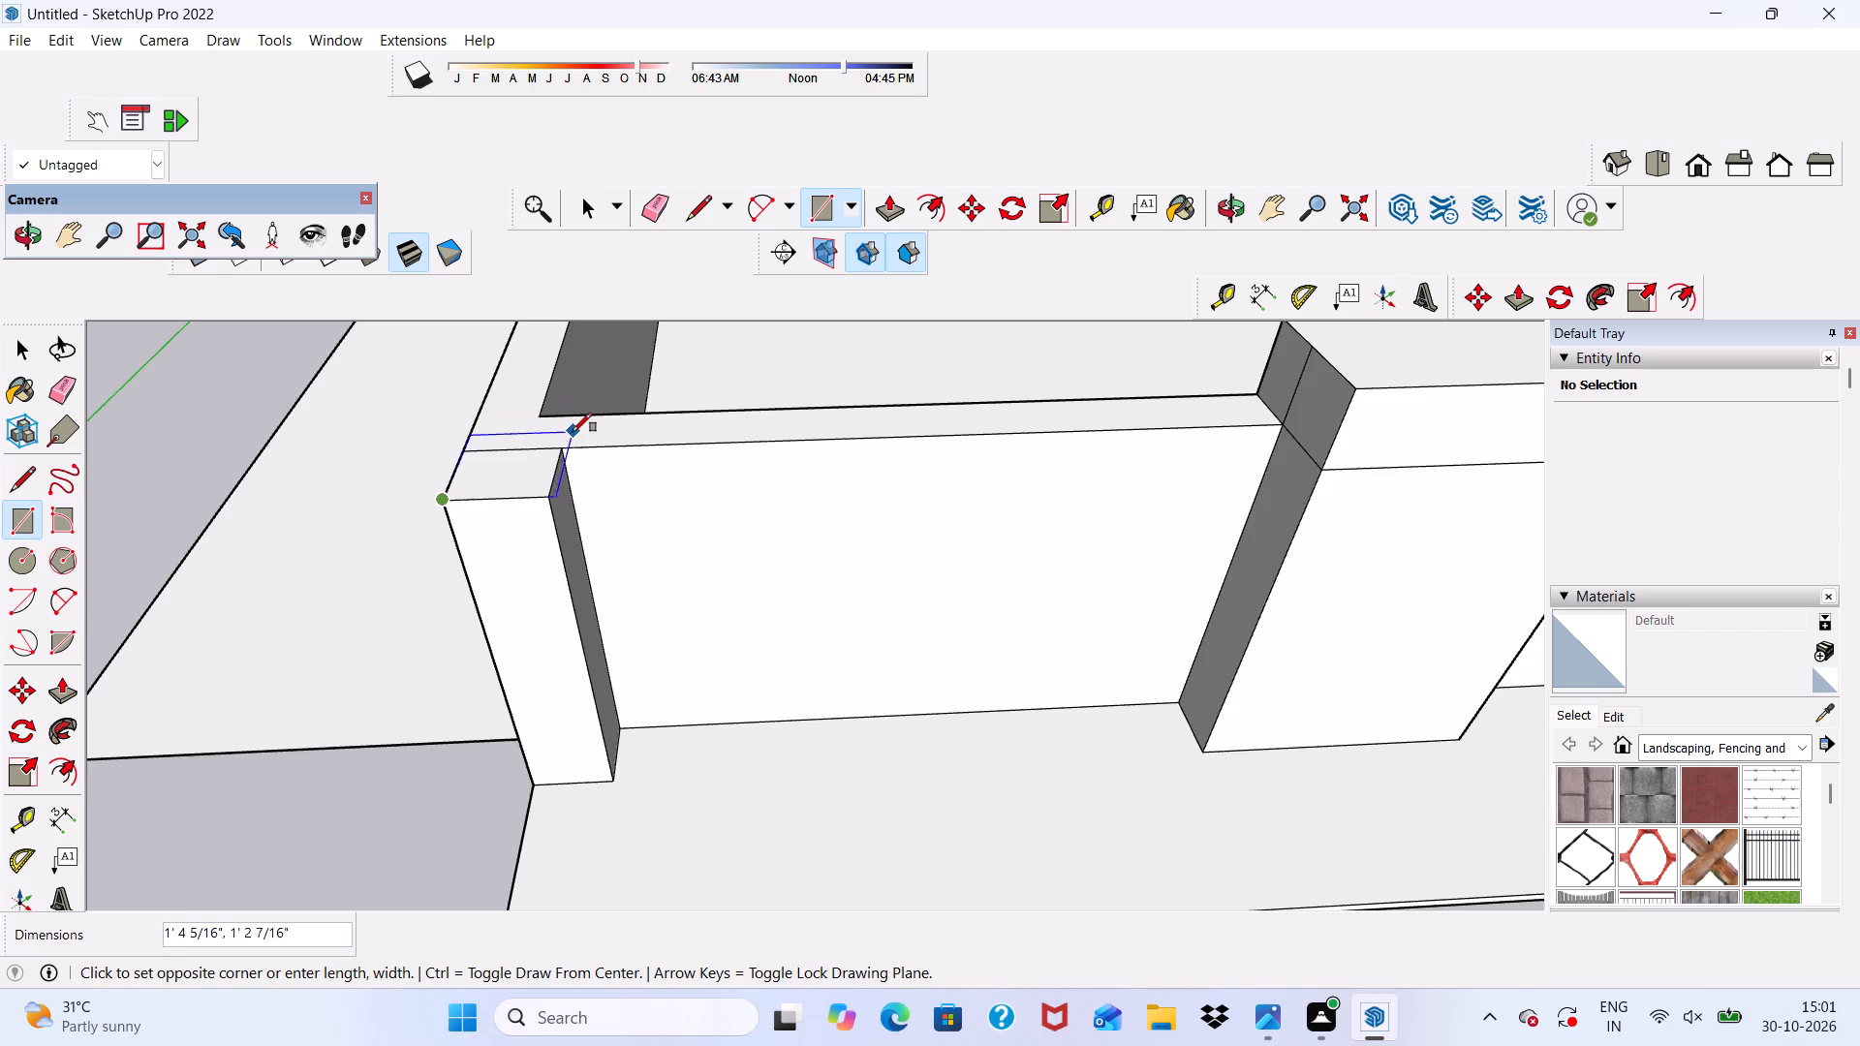
scroll(573, 433, up, 3)
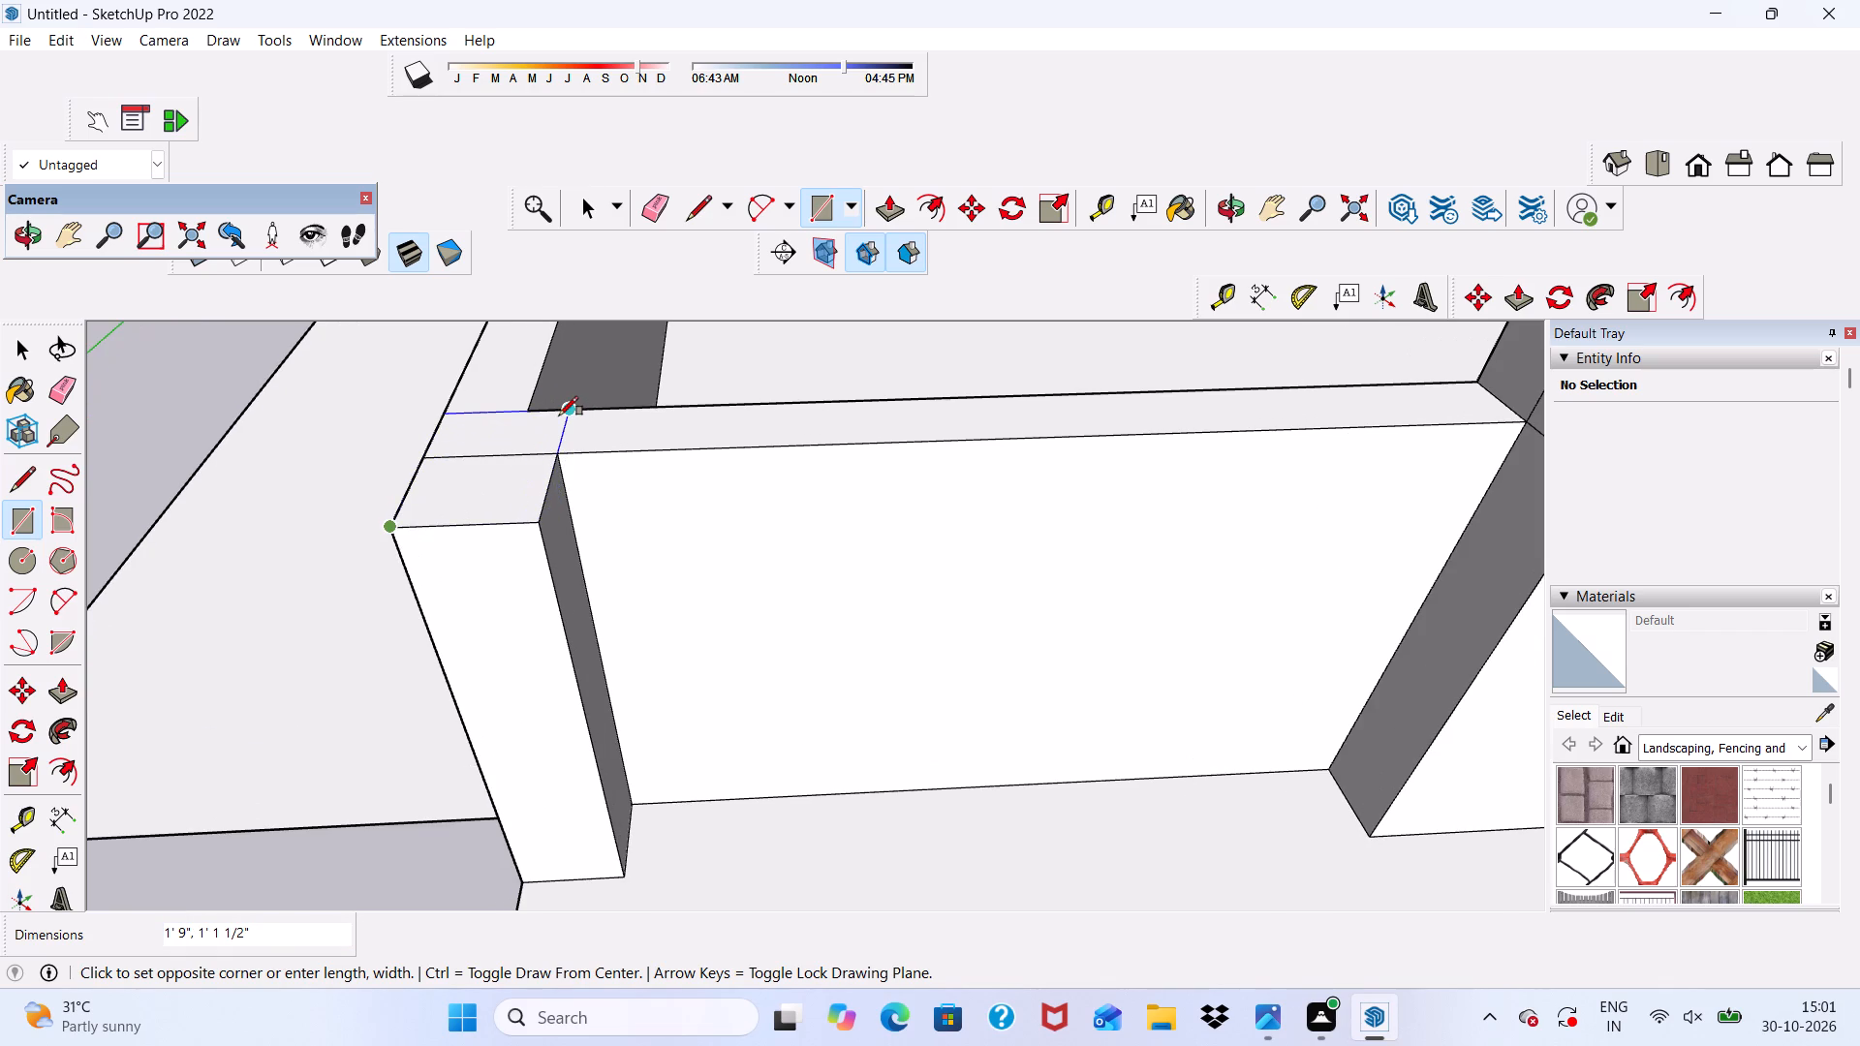
click(559, 415)
click(656, 200)
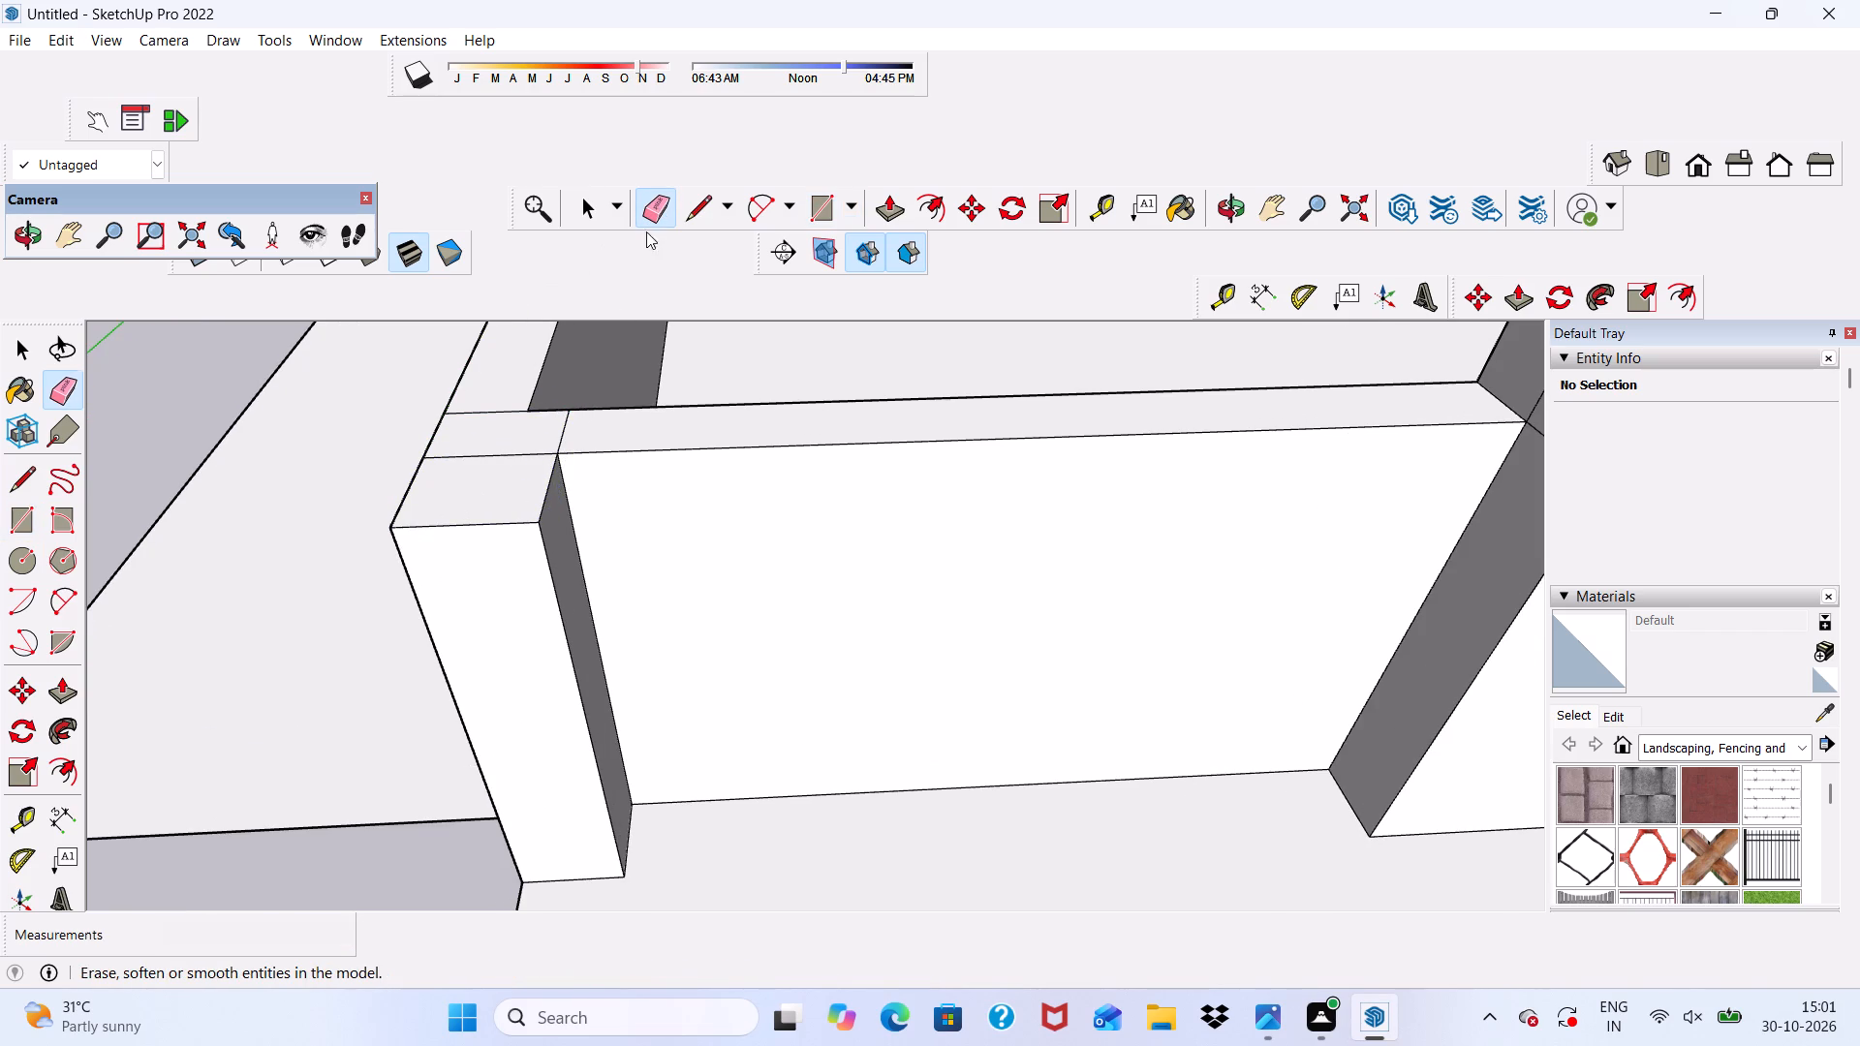
drag(536, 446, 526, 462)
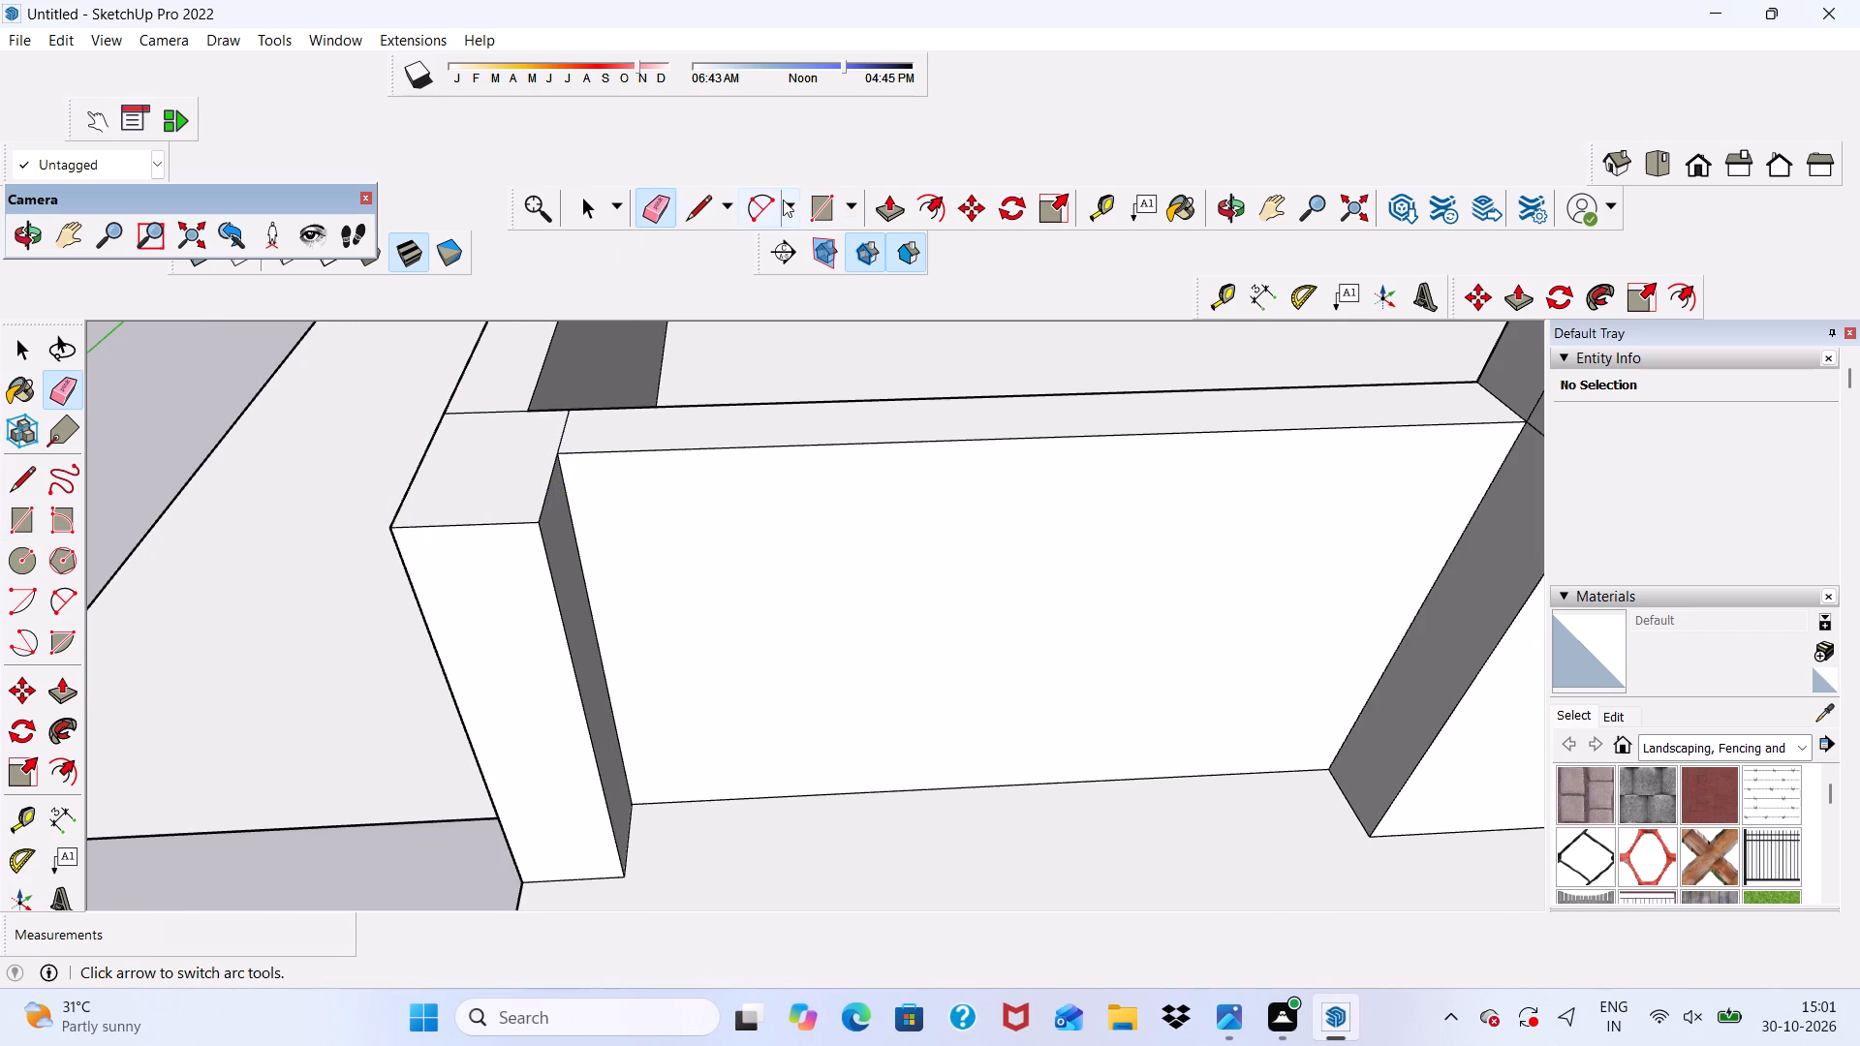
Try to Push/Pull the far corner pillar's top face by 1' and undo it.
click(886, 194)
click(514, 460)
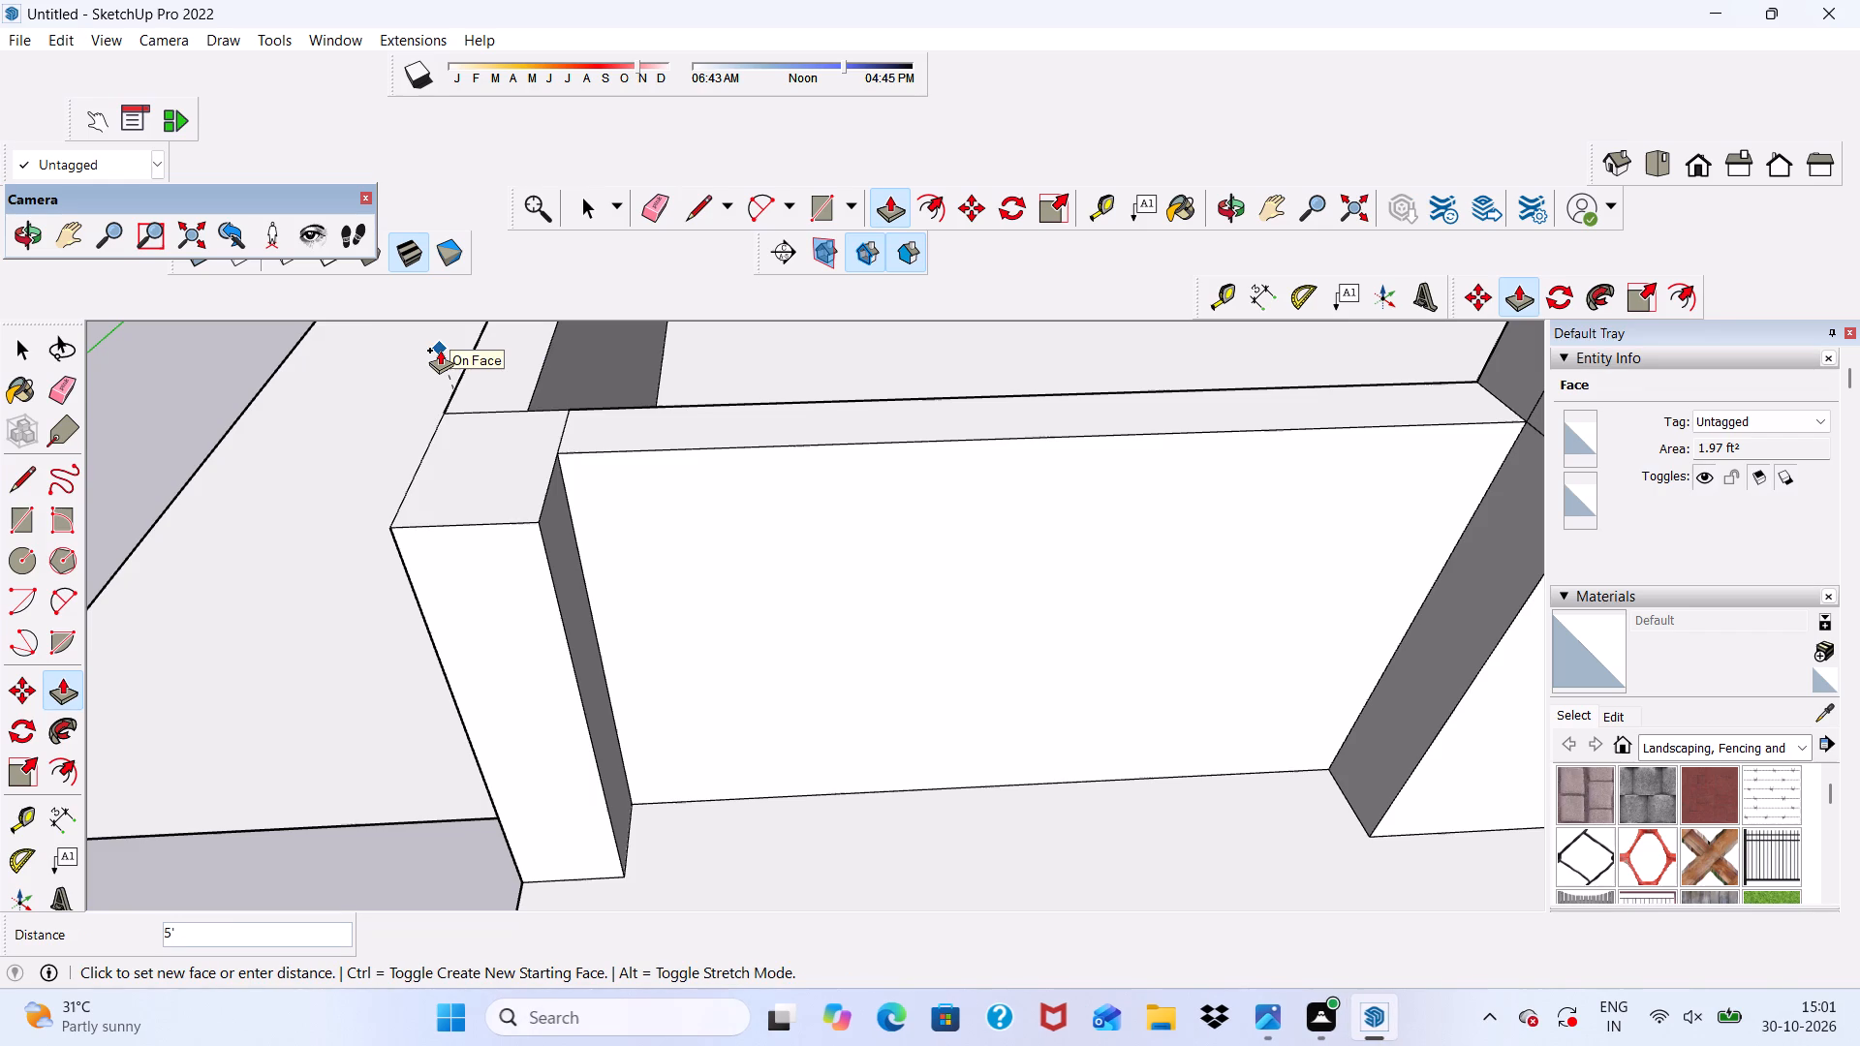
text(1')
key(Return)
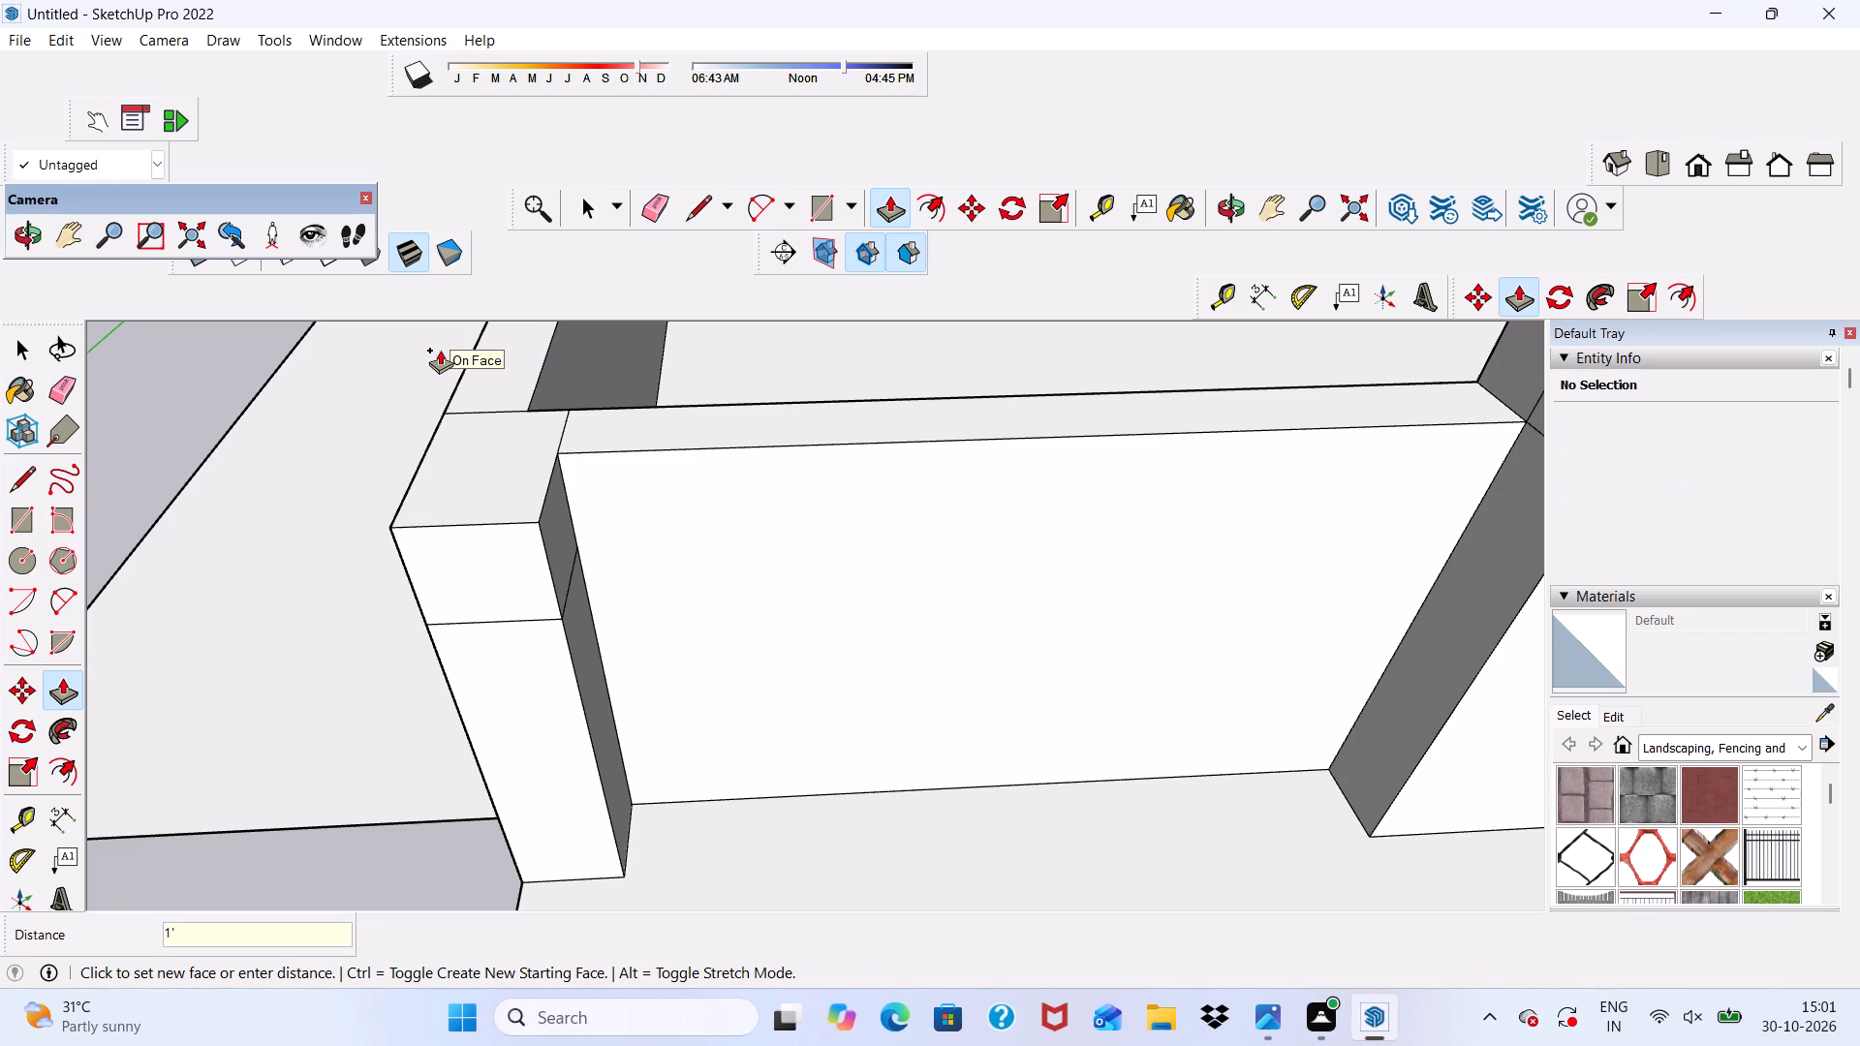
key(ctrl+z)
Push/Pull the far corner pillar's merged top face up 1' above the boundary wall.
scroll(500, 446, up, 4)
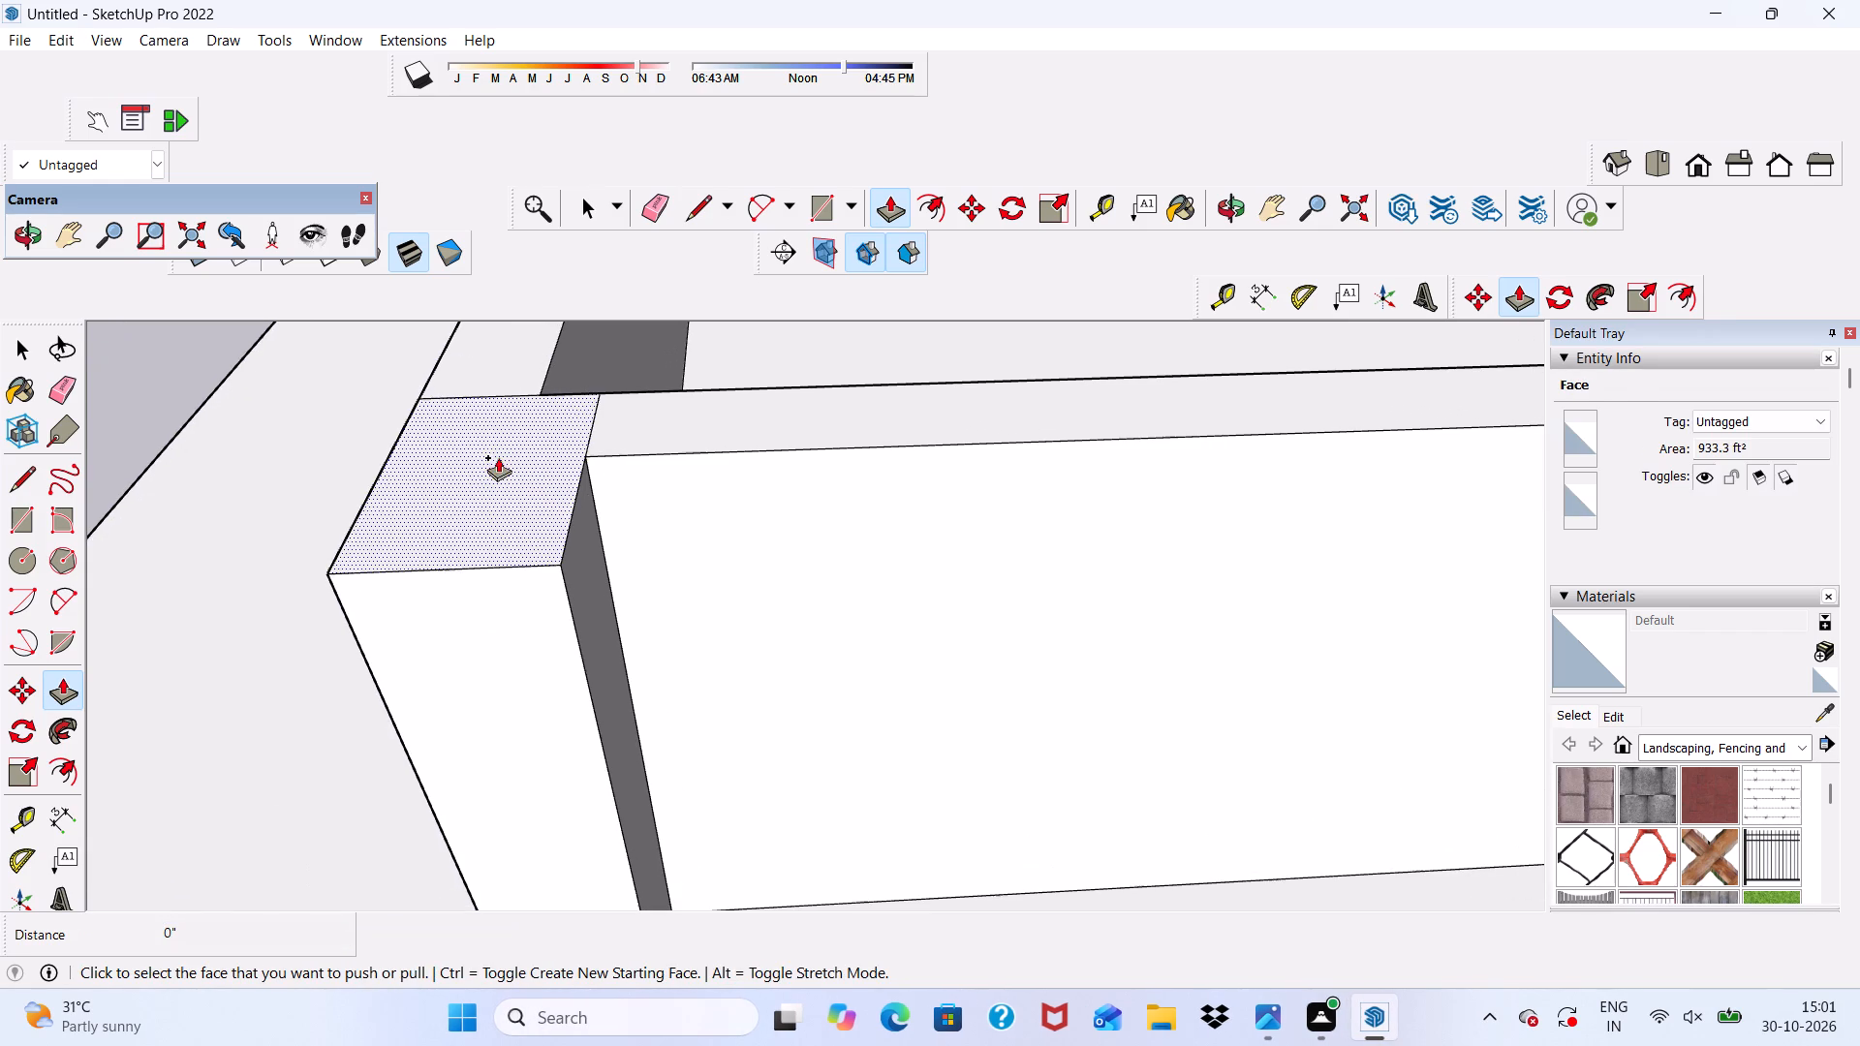
click(488, 473)
text(1')
key(Return)
key(space)
Erase the leftover vertical seam lines on the inner and outer side faces of the raised far corner pillar.
scroll(395, 367, down, 6)
middle_drag(513, 479, 504, 307)
scroll(504, 307, up, 2)
scroll(499, 305, down, 5)
middle_drag(559, 445, 405, 379)
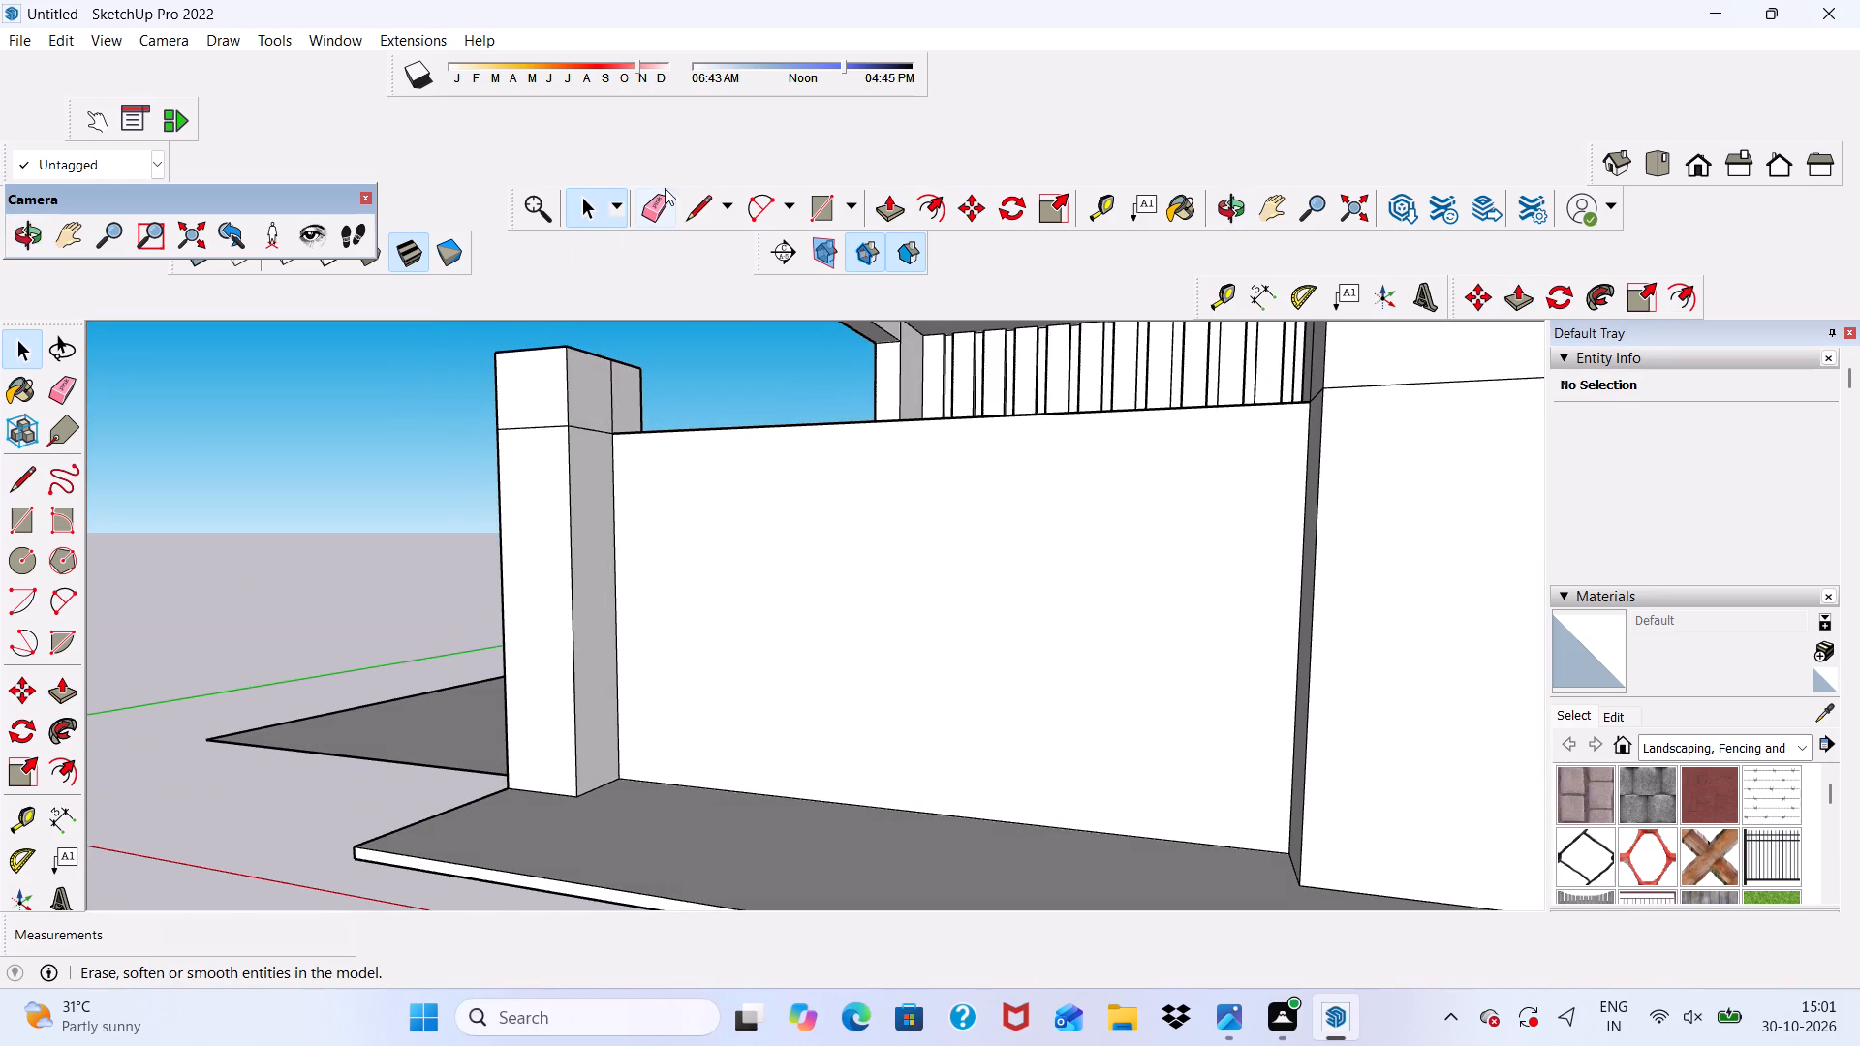
click(660, 192)
scroll(630, 320, up, 4)
scroll(545, 529, down, 5)
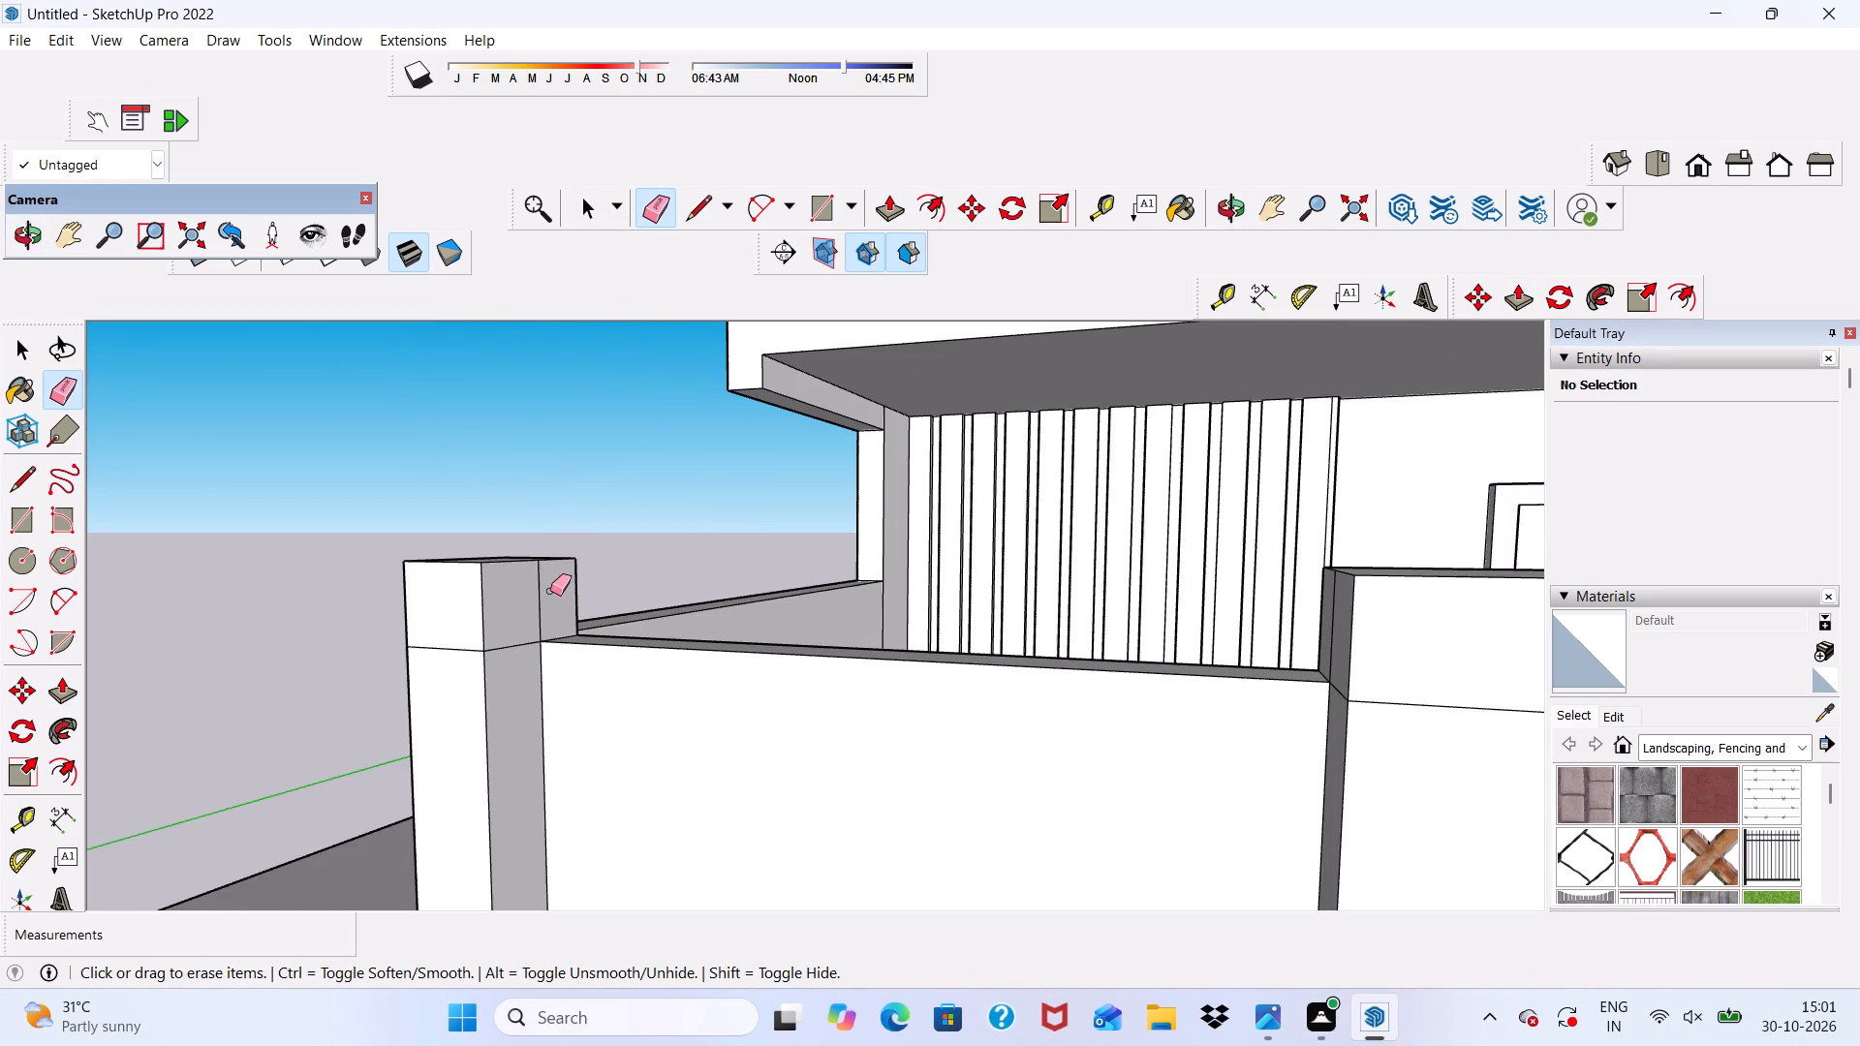
click(550, 588)
scroll(492, 520, down, 3)
middle_drag(492, 520, 1074, 549)
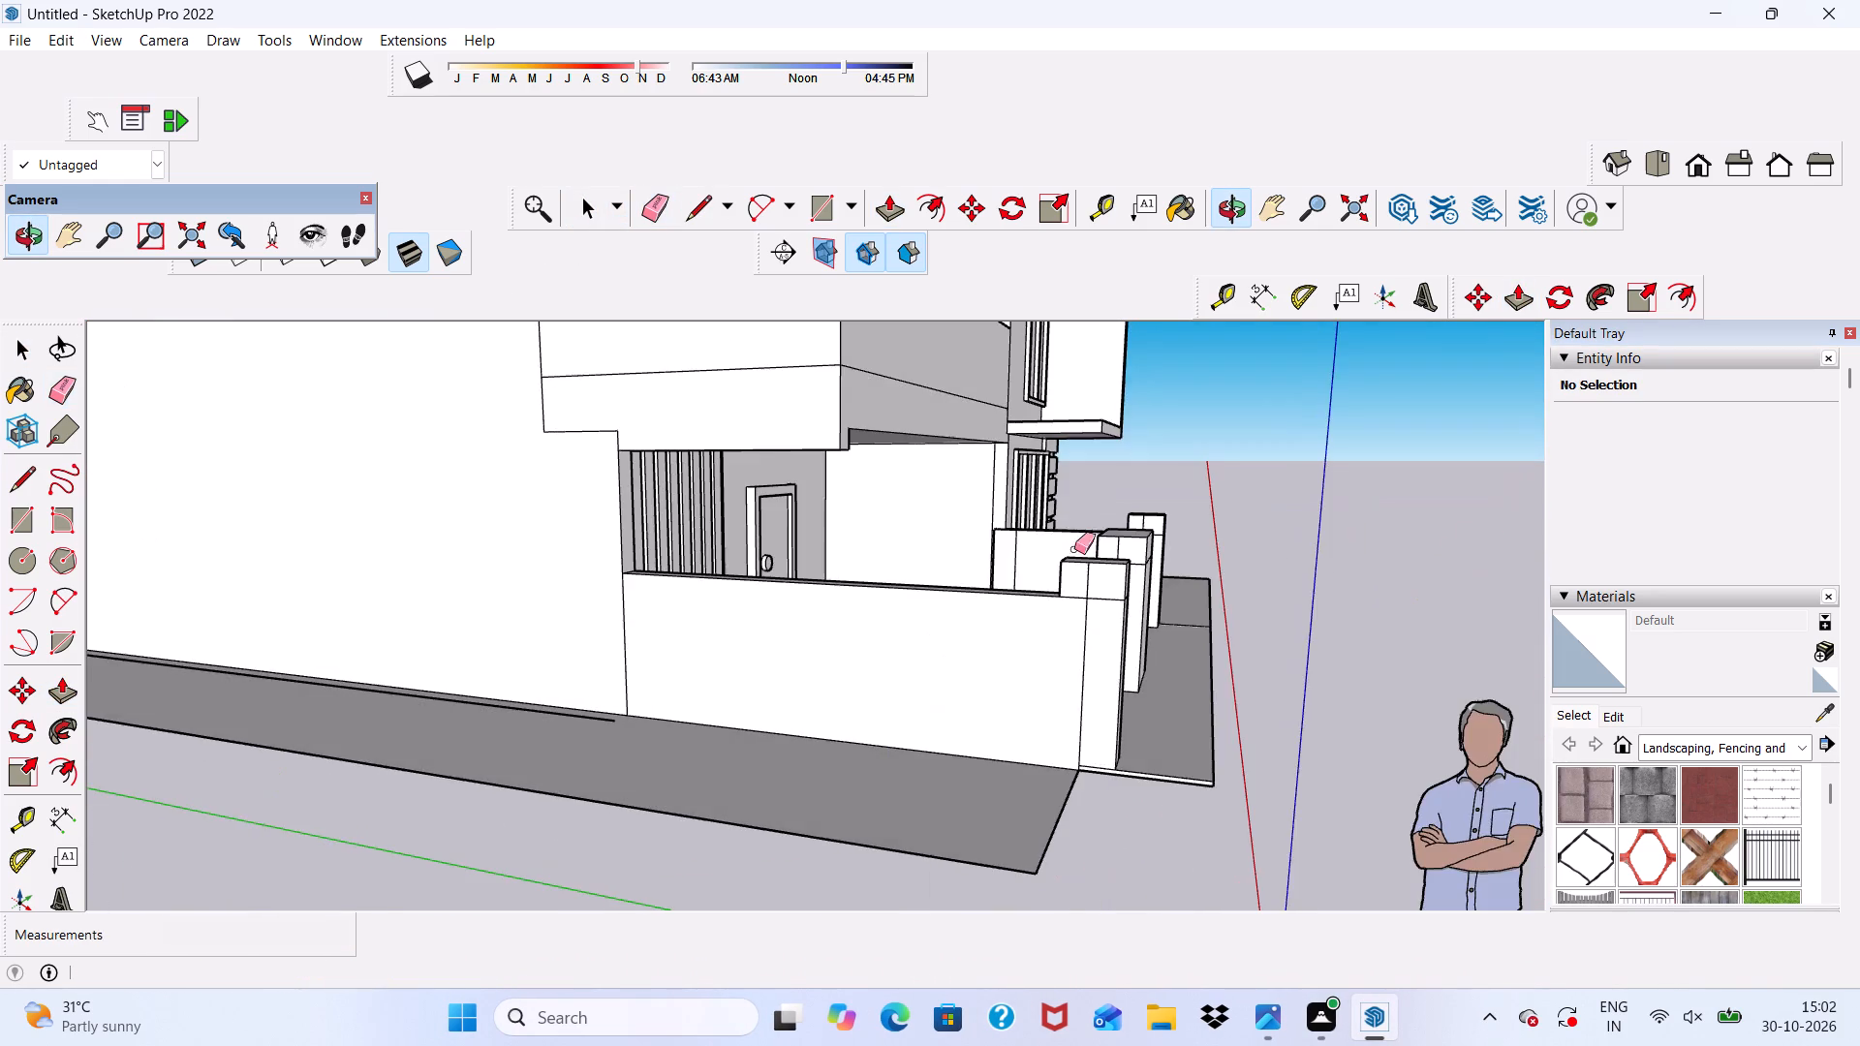
scroll(1091, 569, up, 5)
drag(1091, 569, 1094, 615)
scroll(1088, 602, down, 3)
middle_drag(756, 669, 537, 646)
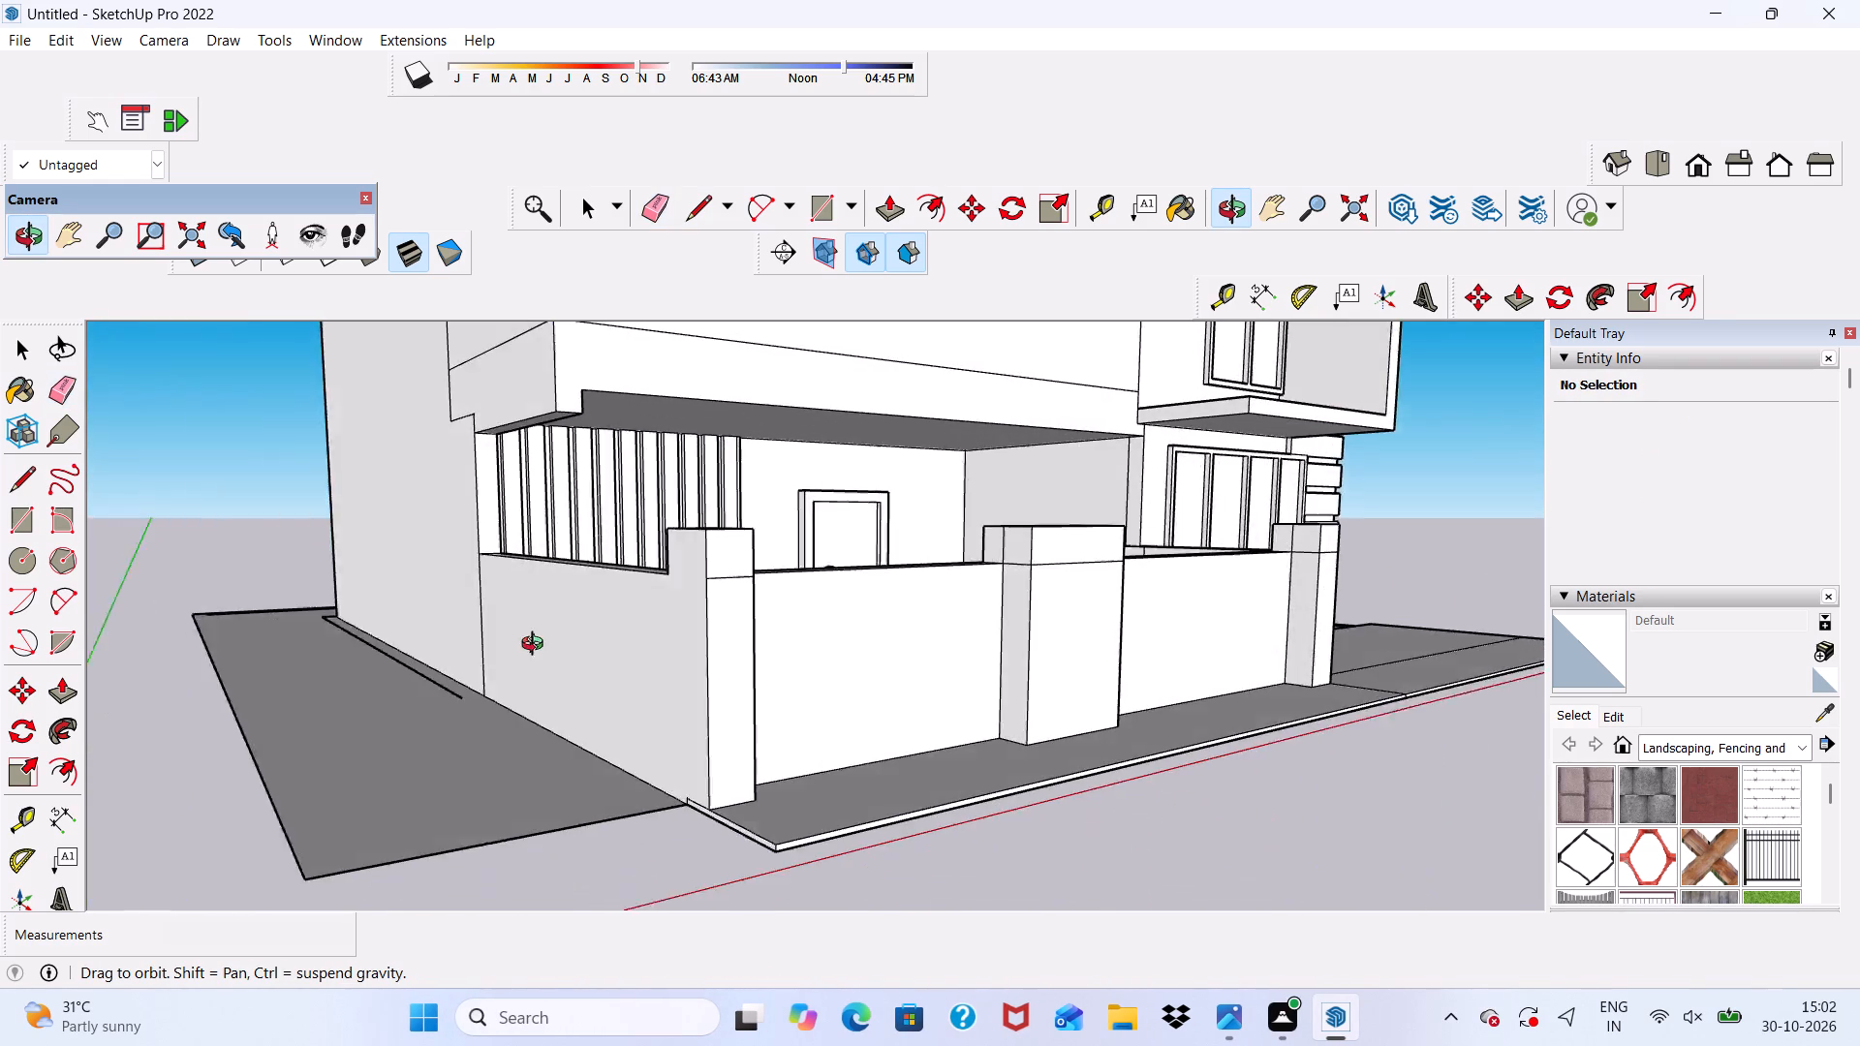
Erase the leftover horizontal seam lines on the front faces of the far corner pillar and the middle pillar.
middle_drag(537, 646, 516, 645)
scroll(787, 559, up, 6)
scroll(529, 601, down, 6)
drag(431, 614, 442, 630)
scroll(584, 772, down, 5)
middle_drag(771, 767, 577, 744)
scroll(697, 678, up, 6)
scroll(664, 638, down, 1)
click(589, 576)
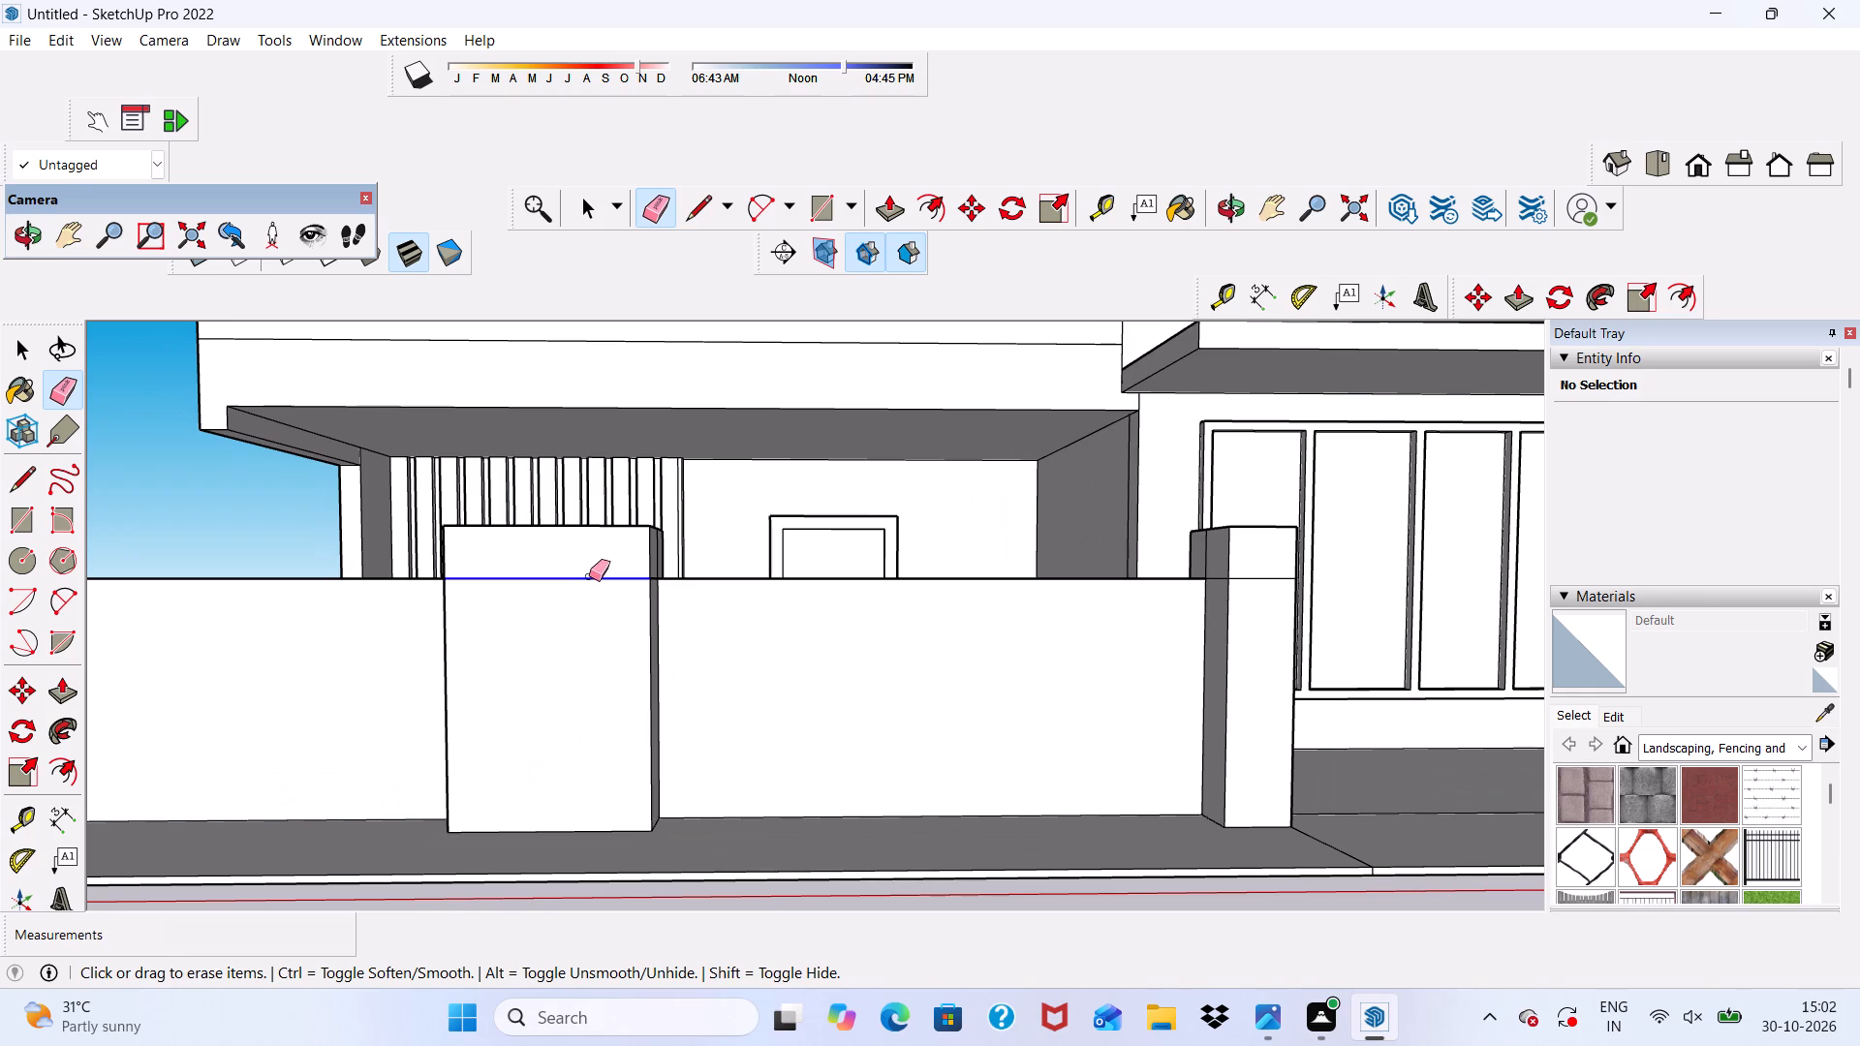
Erase the vertical seam on the middle pillar's side face towards the window, then try erasing the horizontal seam and undo that.
middle_drag(589, 576, 545, 615)
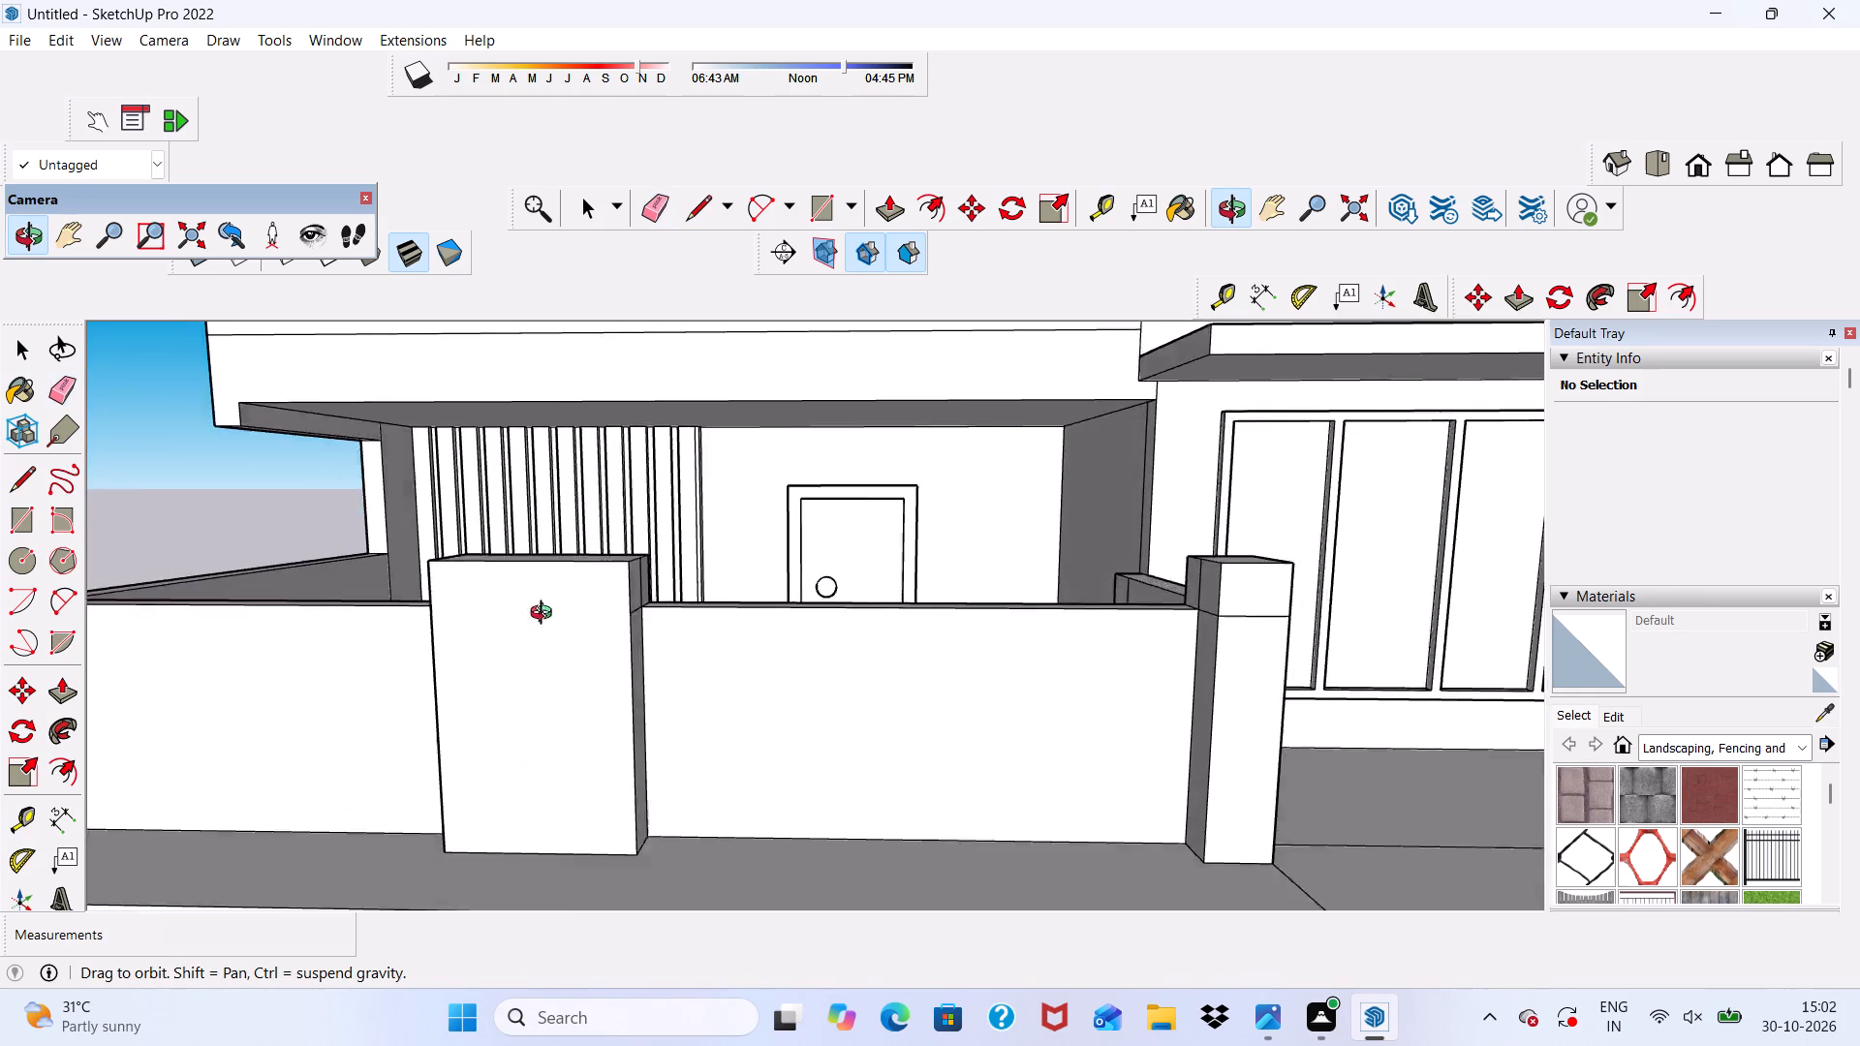
middle_drag(545, 615, 439, 627)
scroll(522, 565, up, 5)
scroll(615, 643, up, 1)
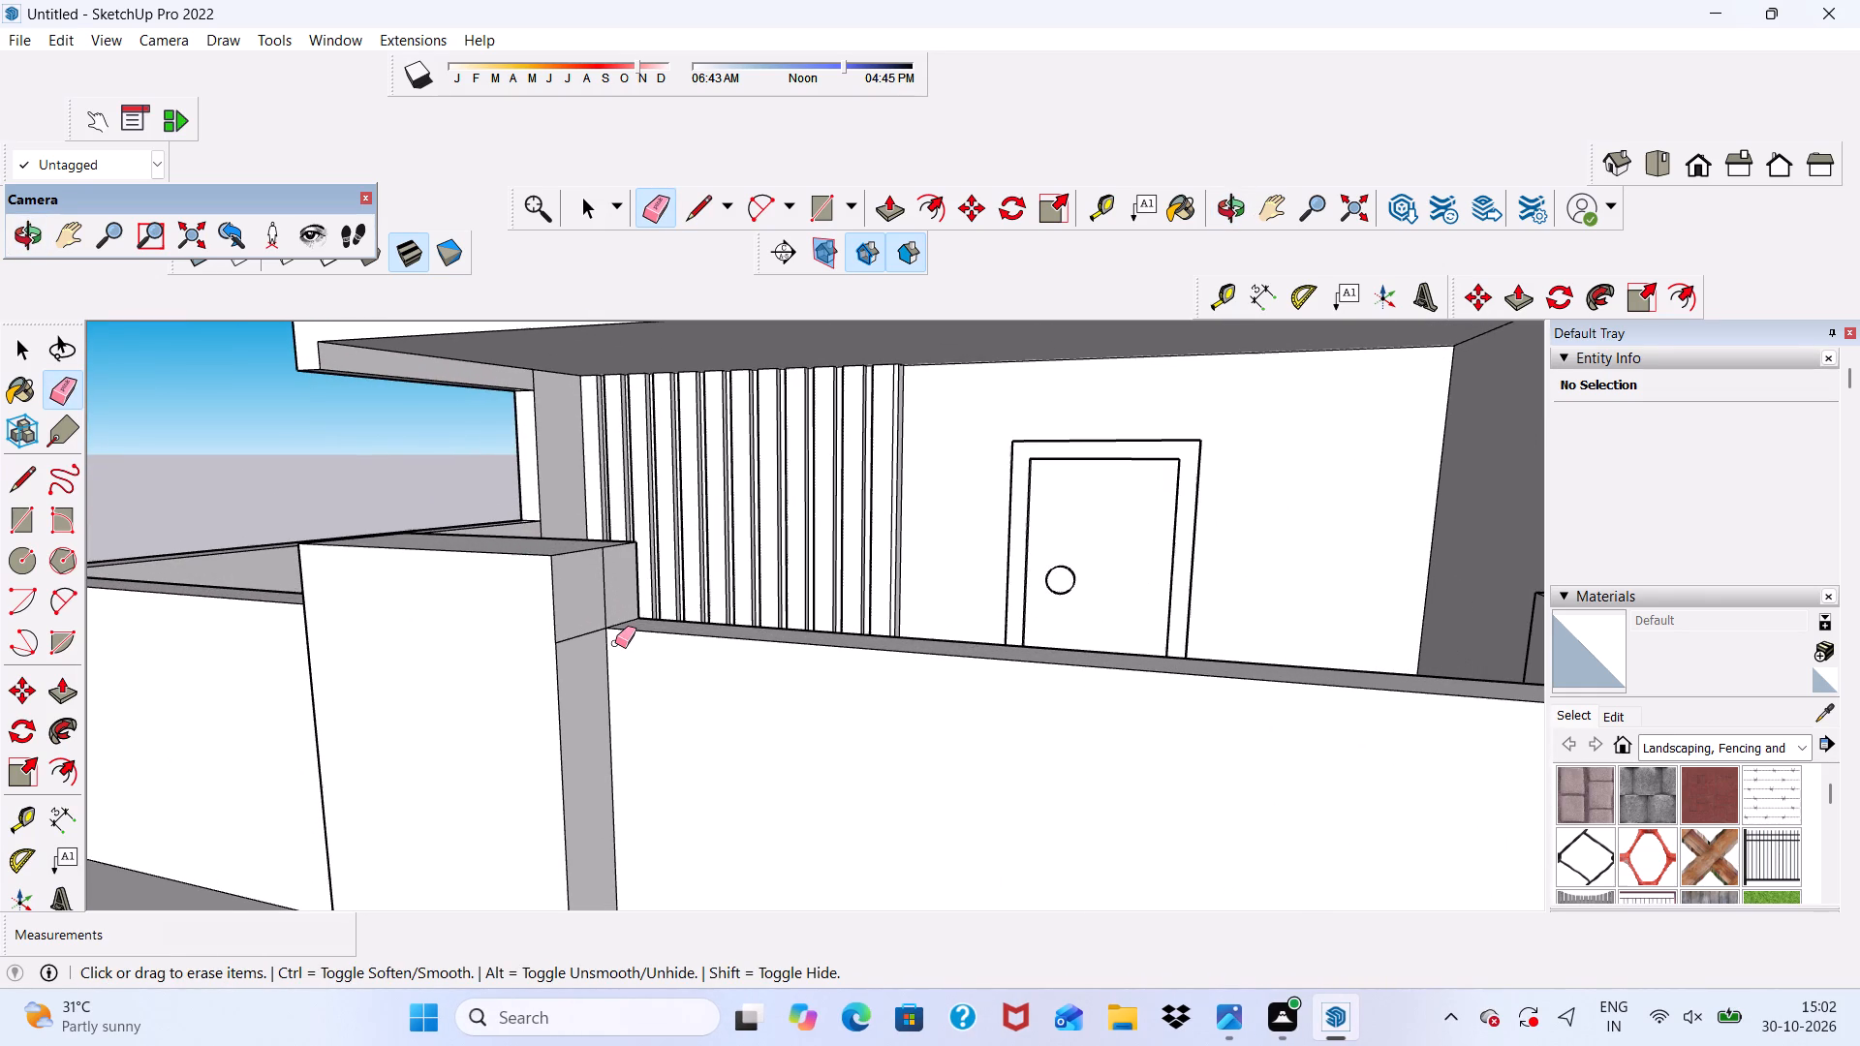
scroll(615, 643, up, 8)
drag(593, 554, 601, 578)
drag(555, 641, 555, 682)
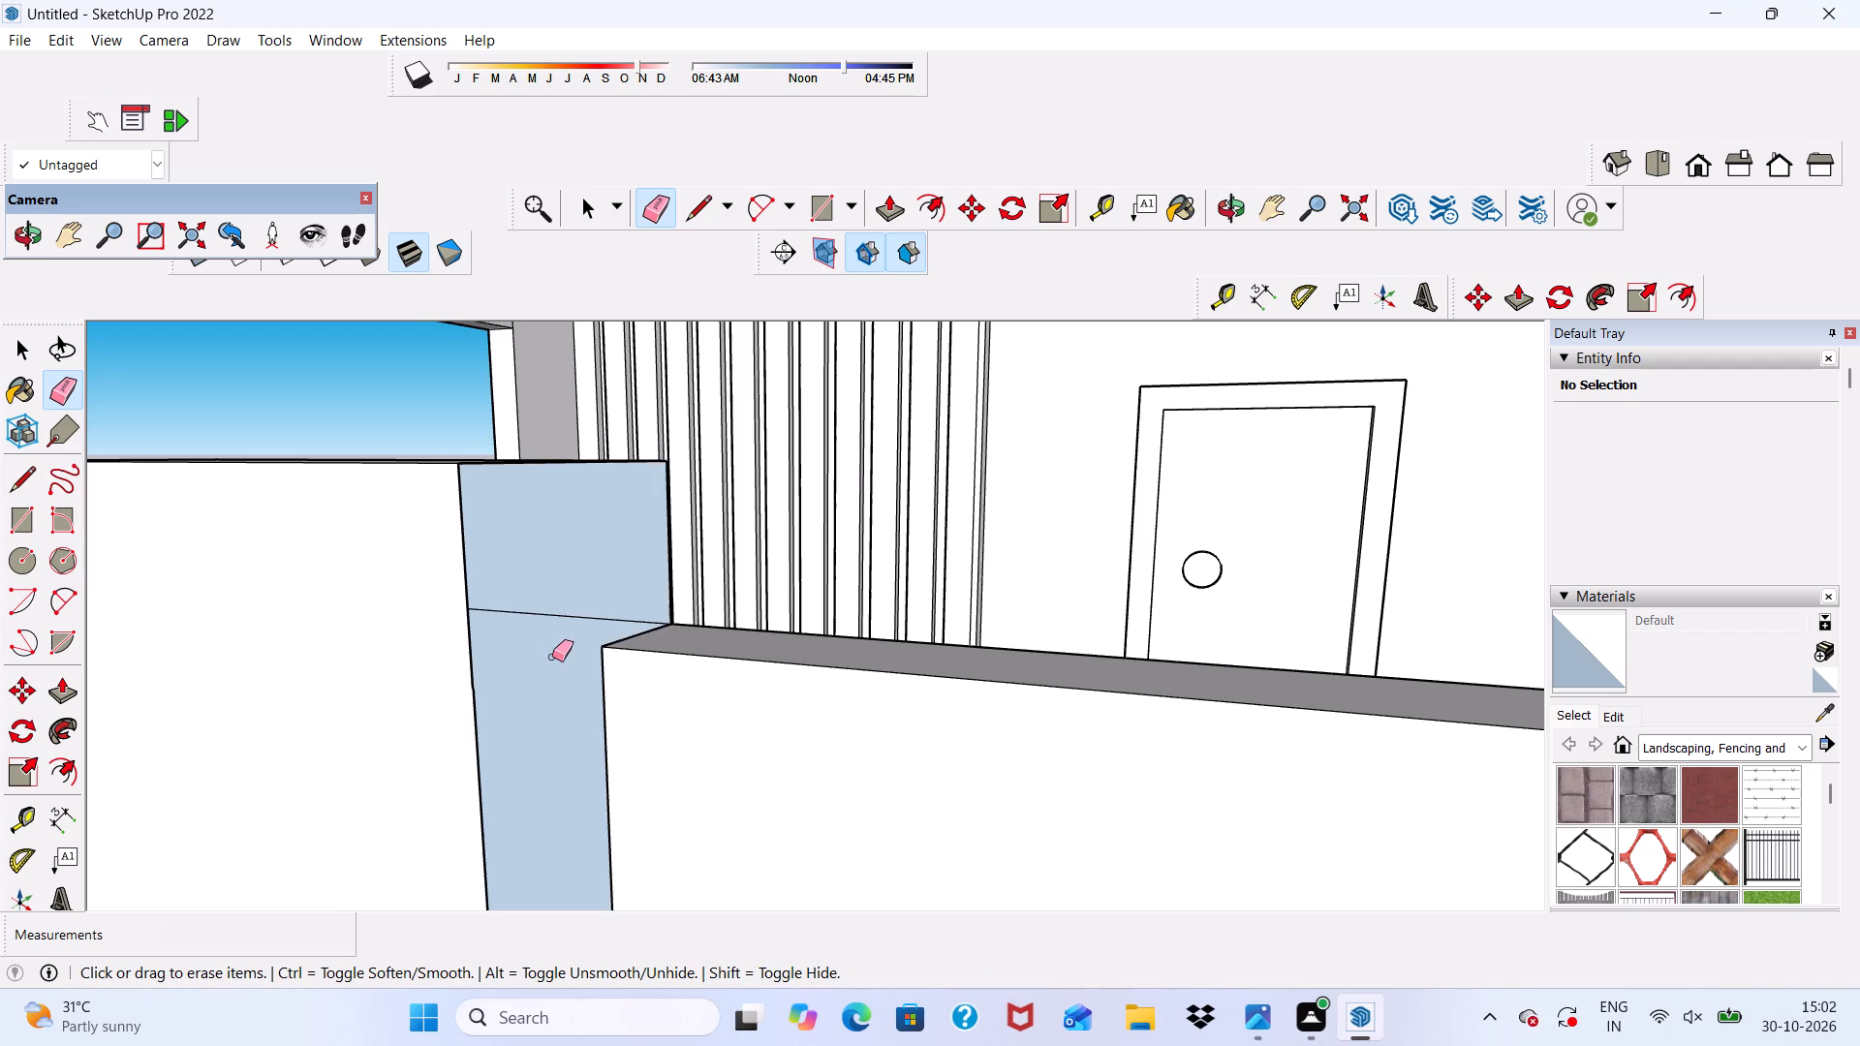
key(ctrl+z)
ctrl+click(552, 649)
Erase the vertical and horizontal seam lines on the middle pillar's side face towards the far corner pillar.
scroll(553, 647, down, 4)
middle_drag(553, 646, 667, 752)
scroll(513, 657, up, 1)
scroll(515, 606, down, 5)
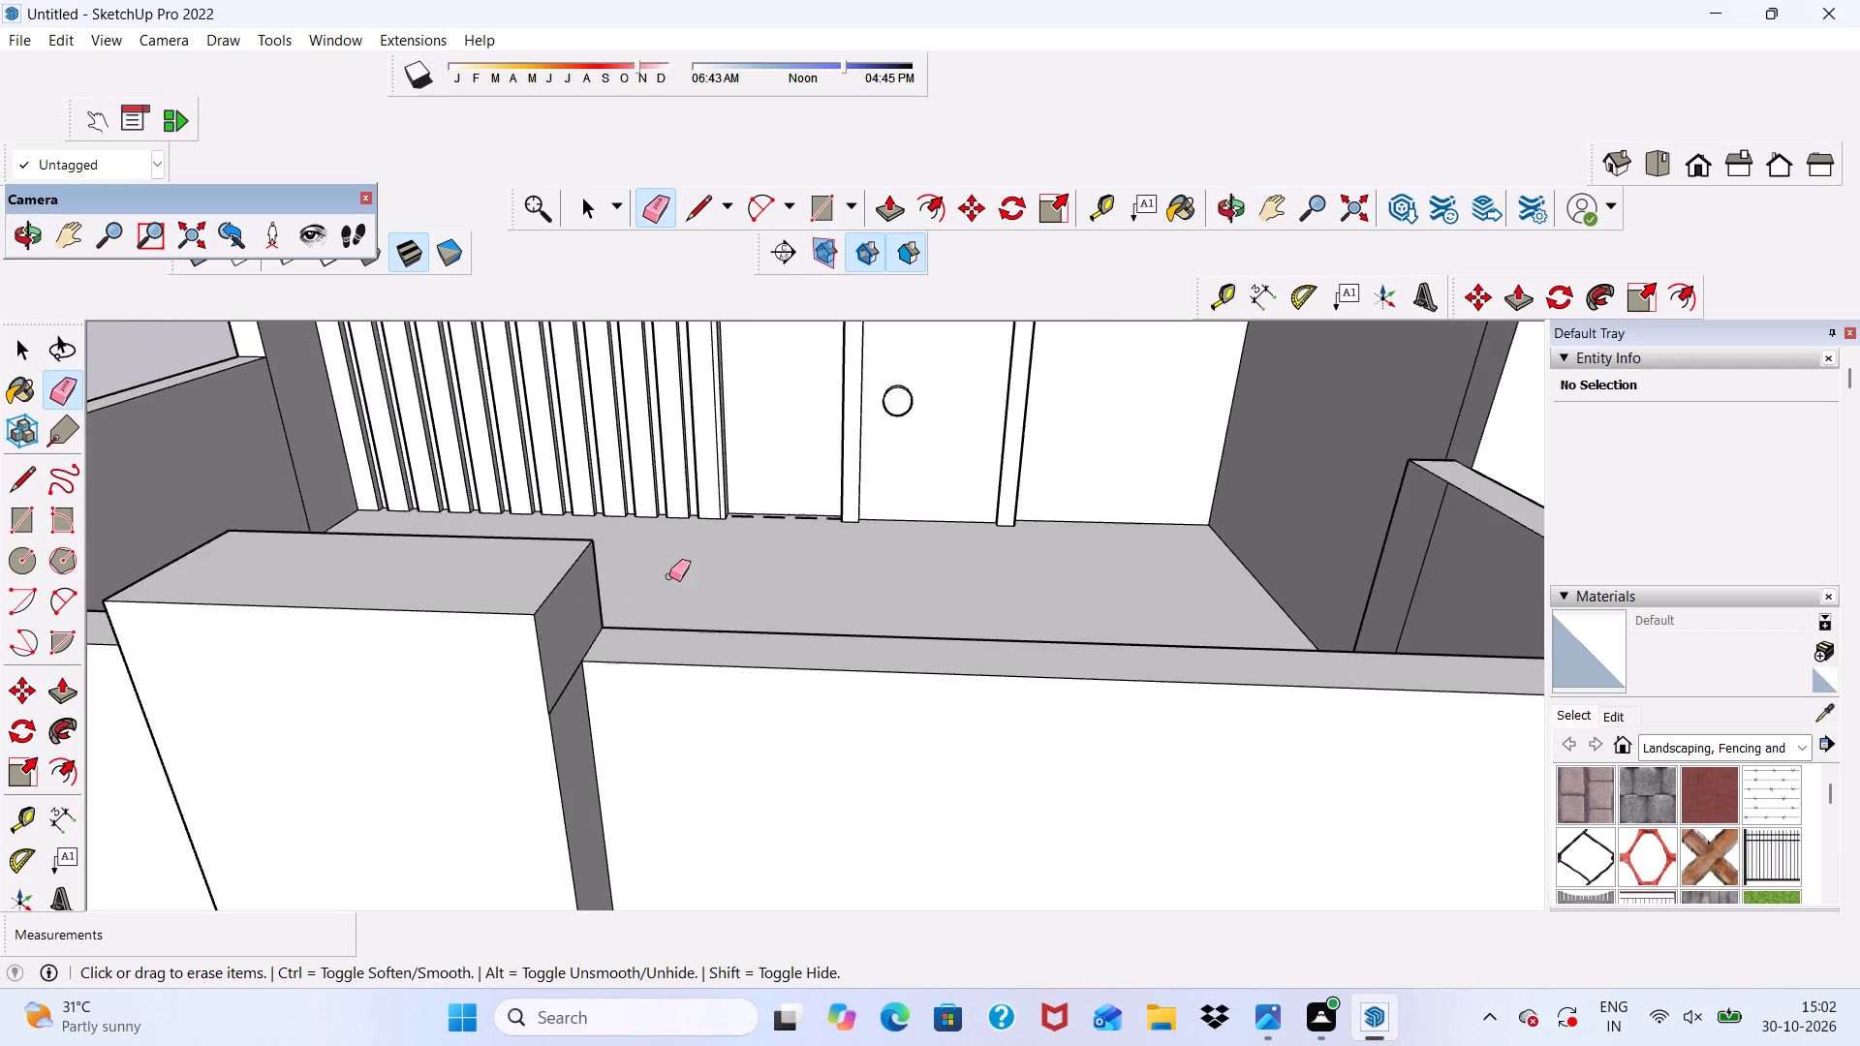
scroll(670, 572, down, 6)
middle_drag(367, 634, 689, 557)
scroll(793, 571, up, 5)
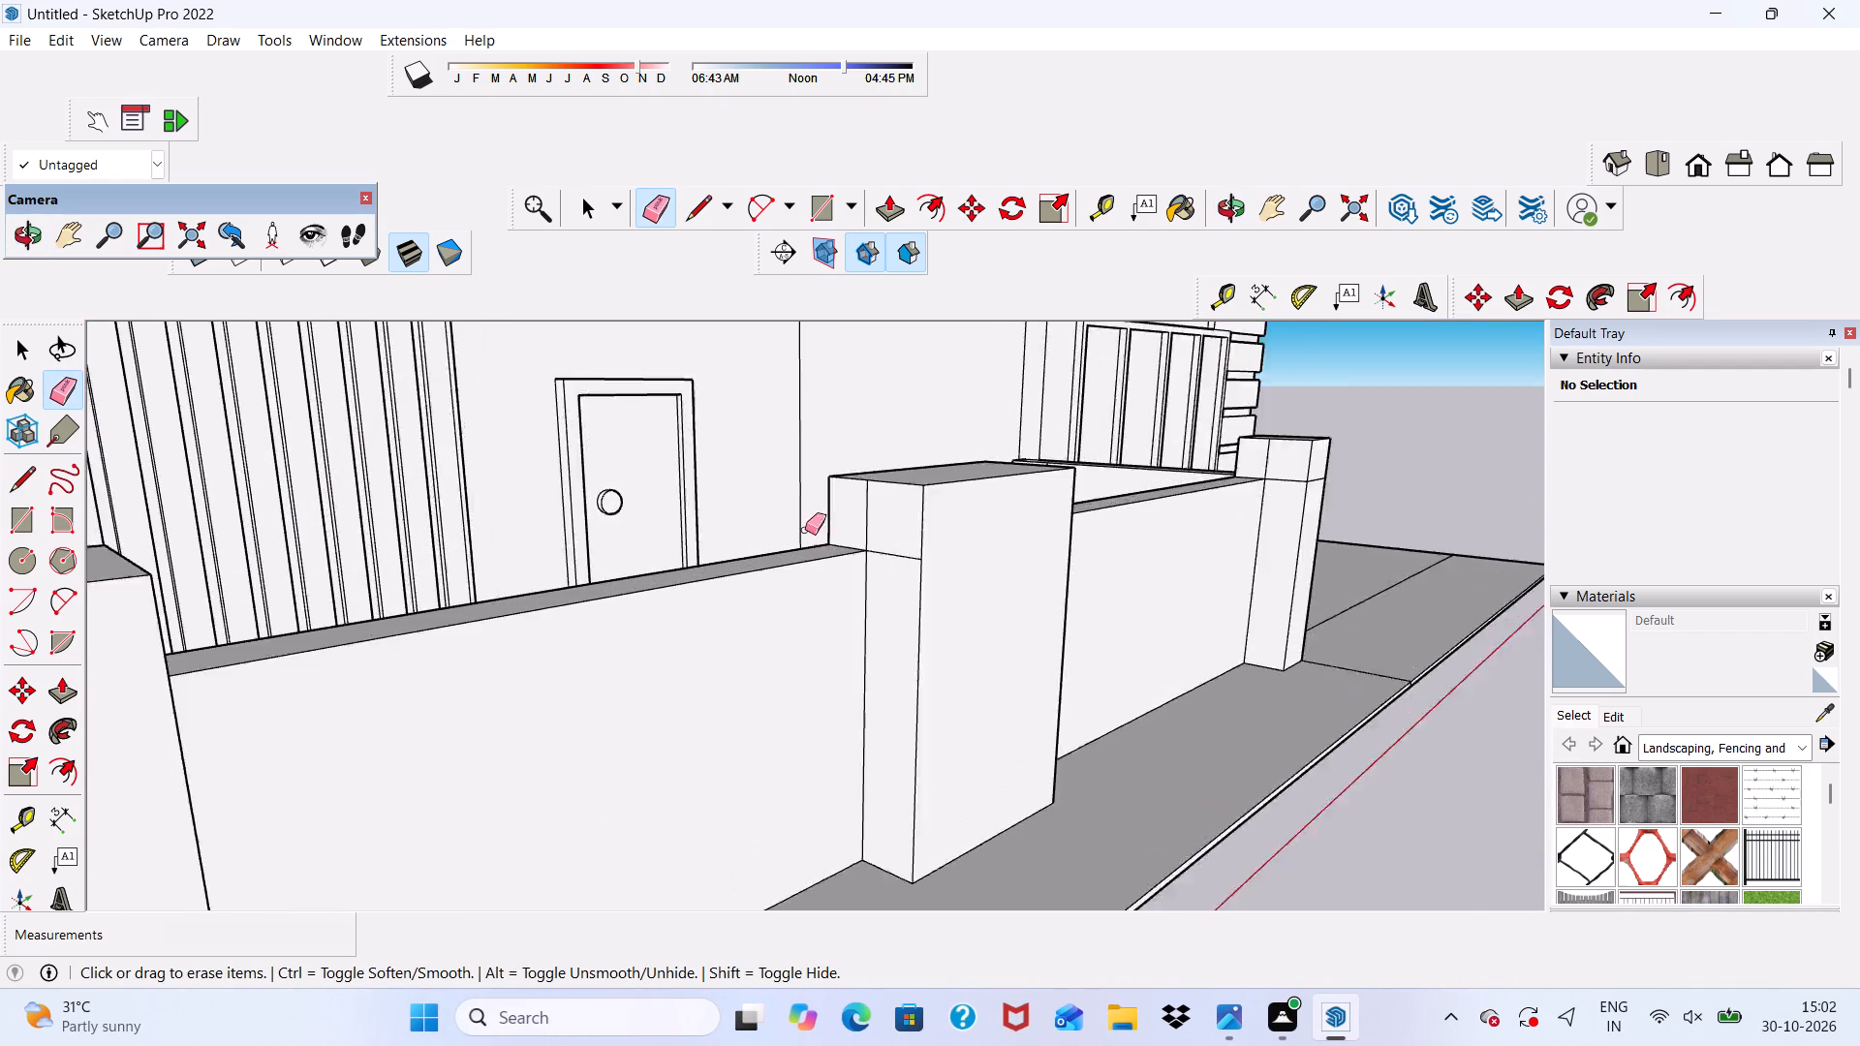
scroll(805, 530, up, 6)
scroll(889, 496, down, 1)
drag(934, 489, 912, 491)
drag(959, 547, 978, 596)
Erase the seam lines on the front face and the middle-pillar-facing side of the end pillar near the large window.
scroll(879, 553, down, 6)
middle_drag(1006, 550, 810, 494)
scroll(1006, 550, down, 1)
scroll(809, 481, down, 6)
scroll(1251, 529, up, 7)
drag(1257, 492, 1254, 505)
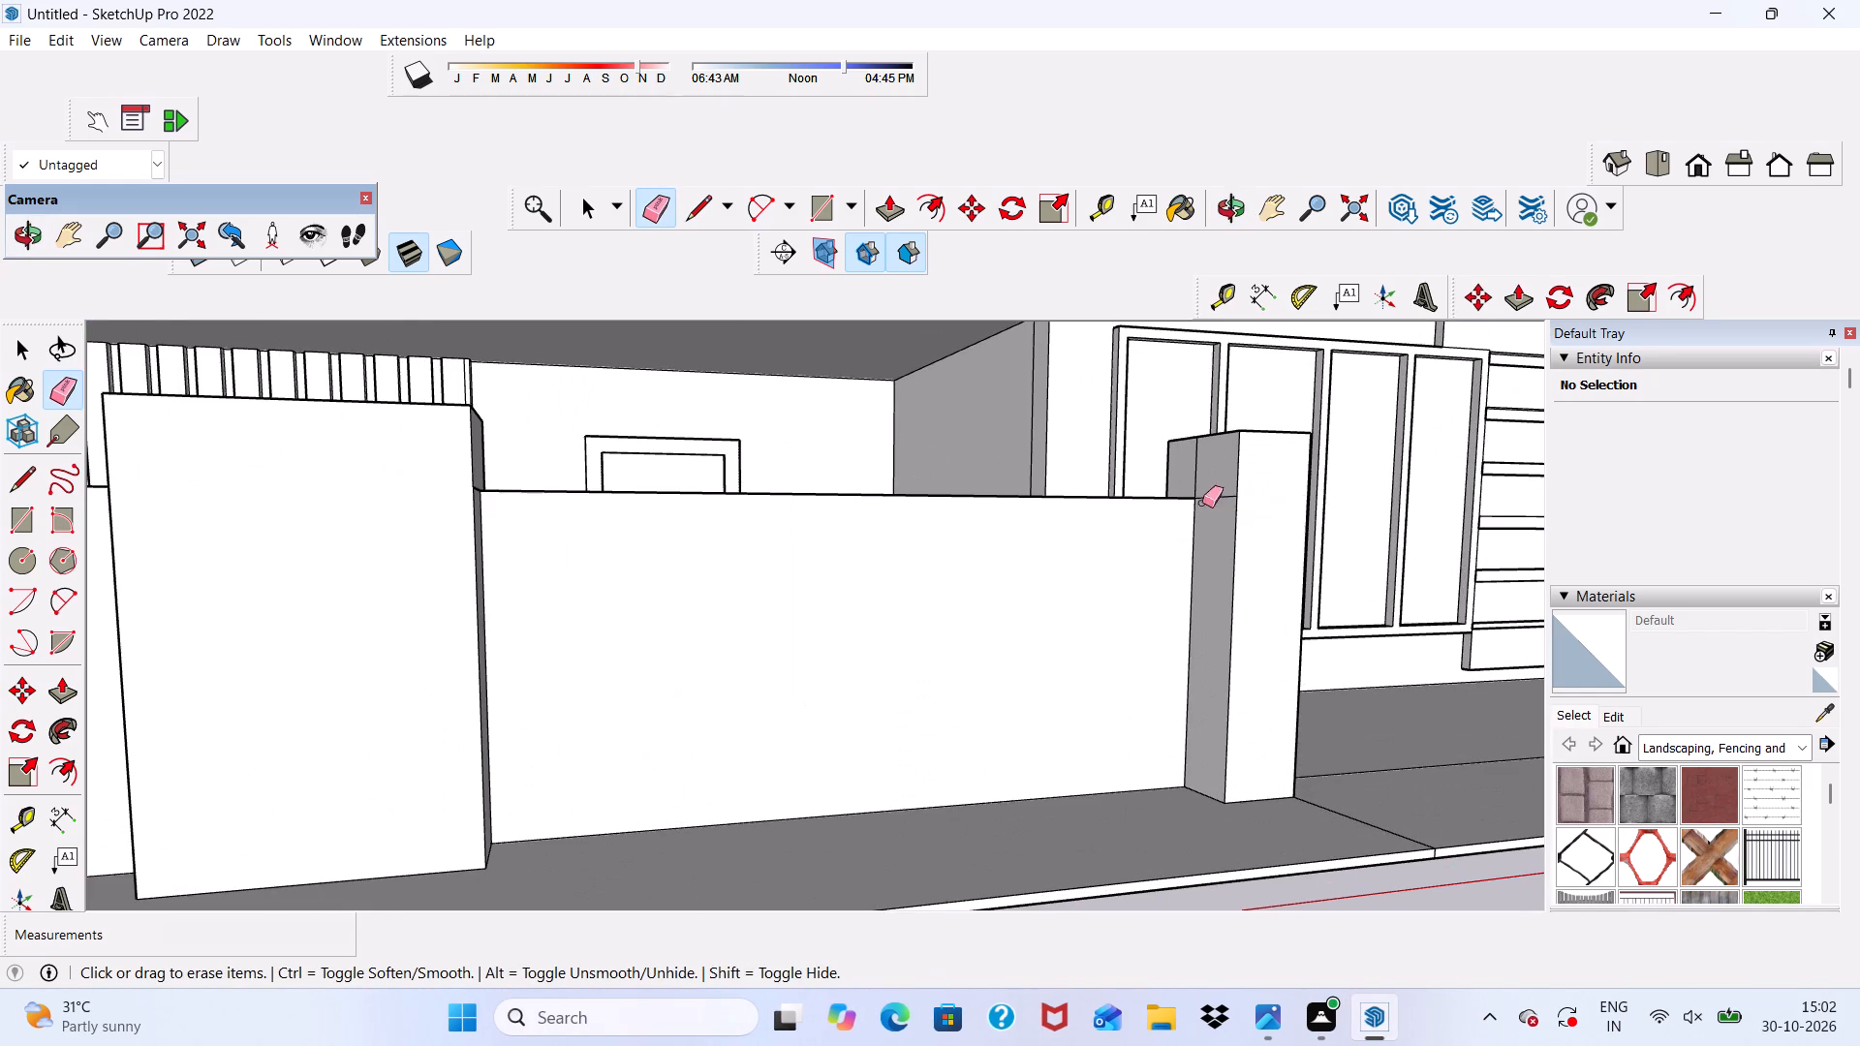
scroll(1204, 497, up, 6)
drag(1208, 483, 1209, 501)
click(1190, 470)
Erase the seam lines on the end pillar's window-facing side and the vertical line near the return wall's house end.
scroll(1190, 470, down, 5)
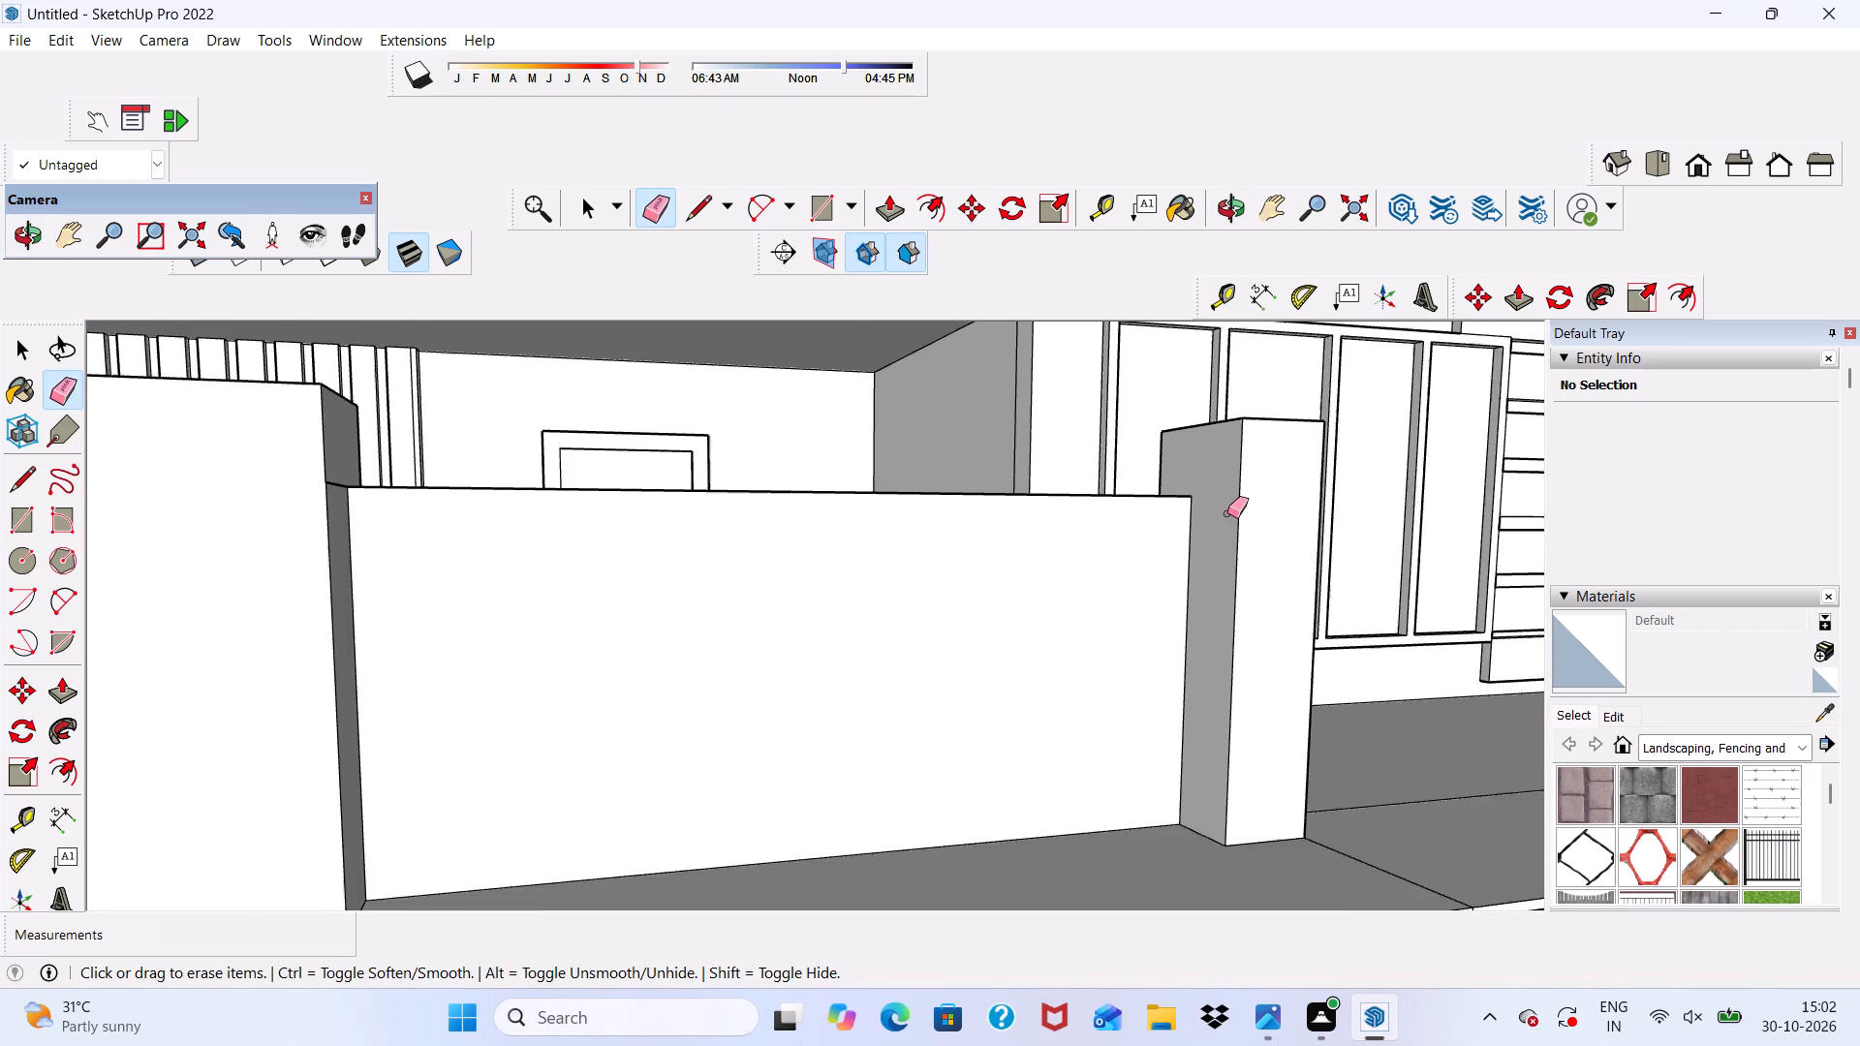
middle_drag(1227, 513, 914, 573)
scroll(770, 600, up, 3)
drag(689, 570, 730, 592)
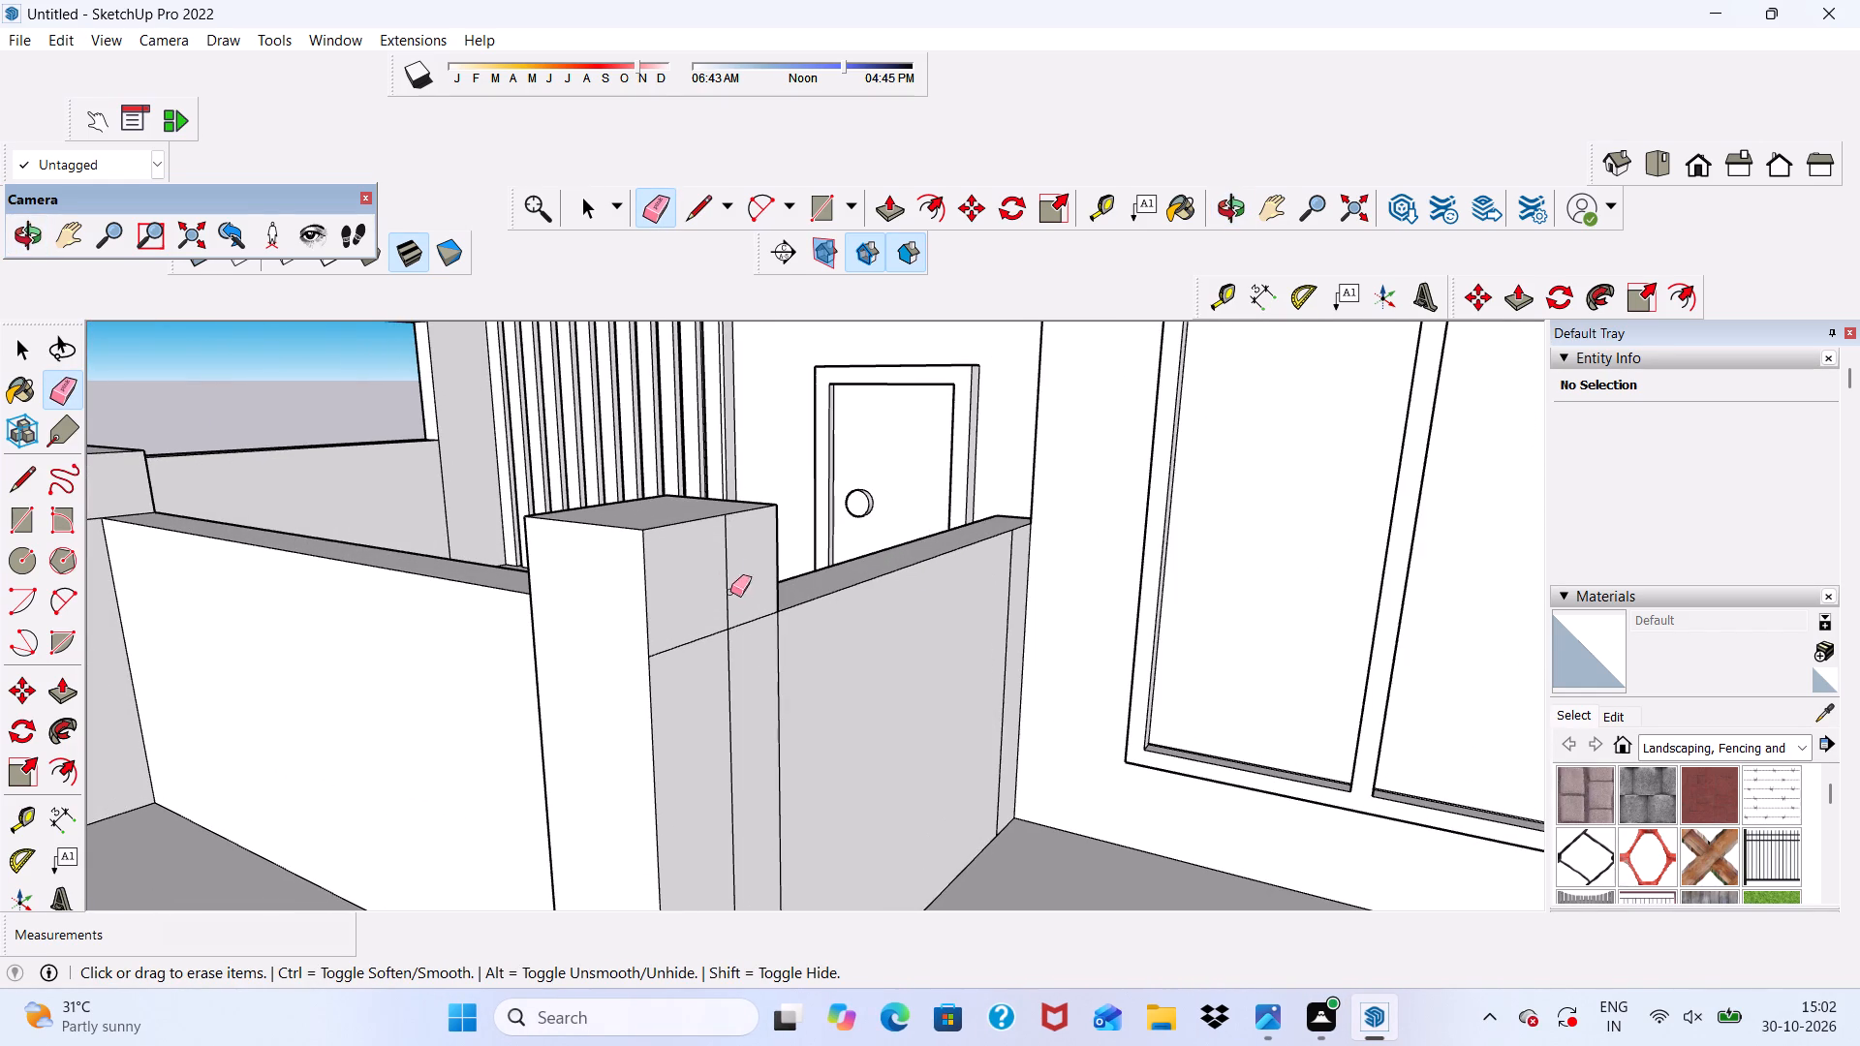
drag(730, 592, 735, 626)
drag(727, 637, 708, 667)
drag(690, 638, 701, 658)
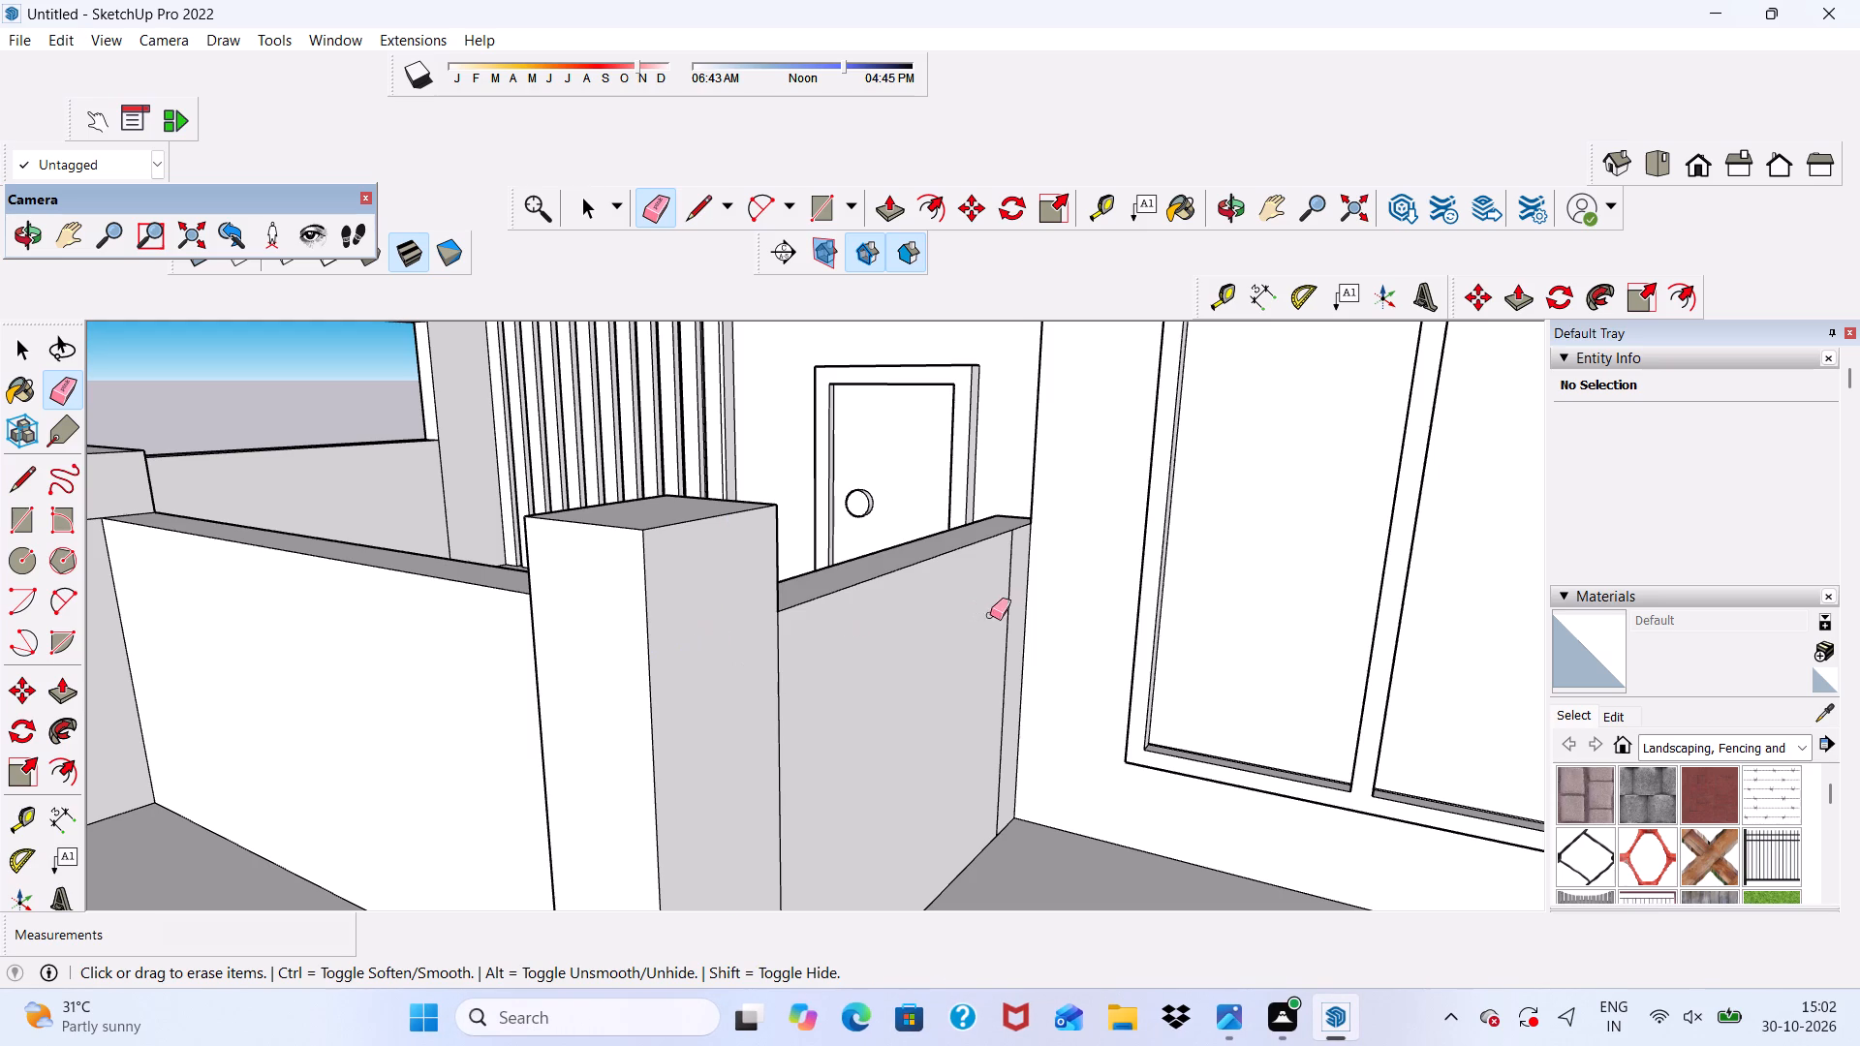
click(1011, 624)
click(1010, 632)
scroll(978, 487, down, 9)
key(space)
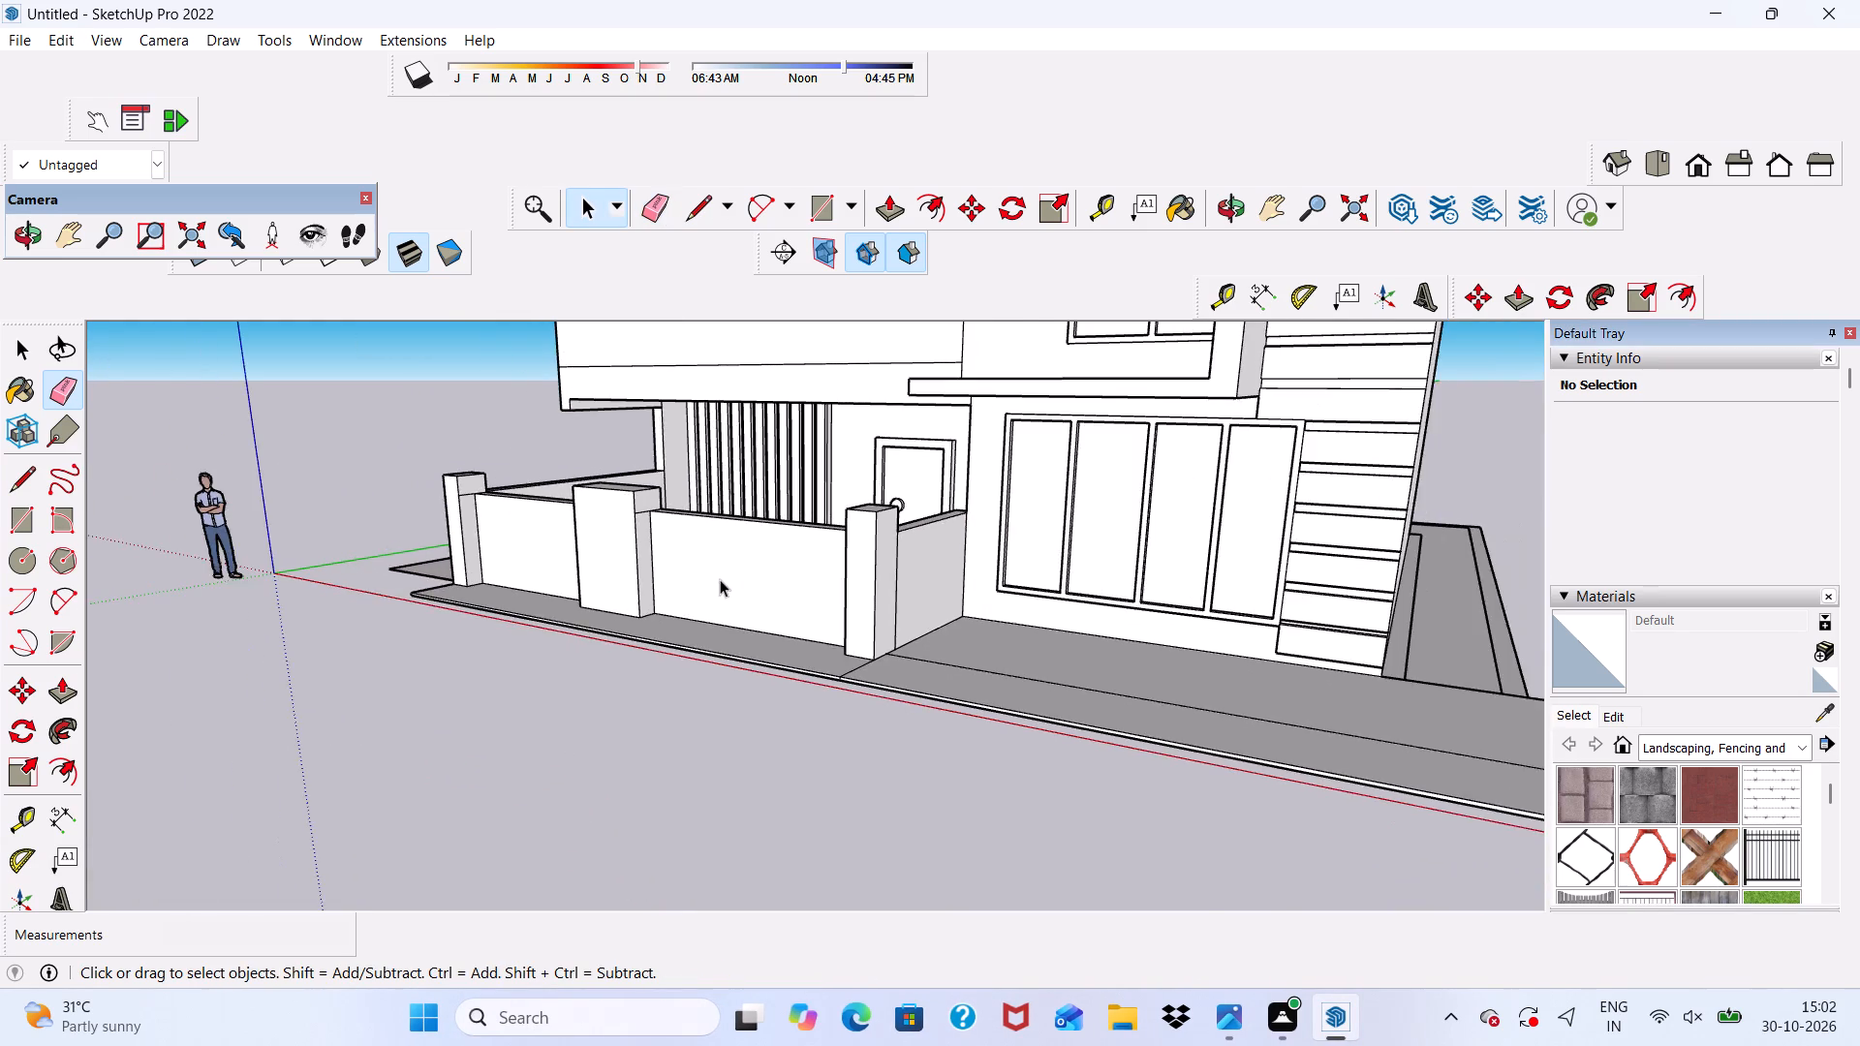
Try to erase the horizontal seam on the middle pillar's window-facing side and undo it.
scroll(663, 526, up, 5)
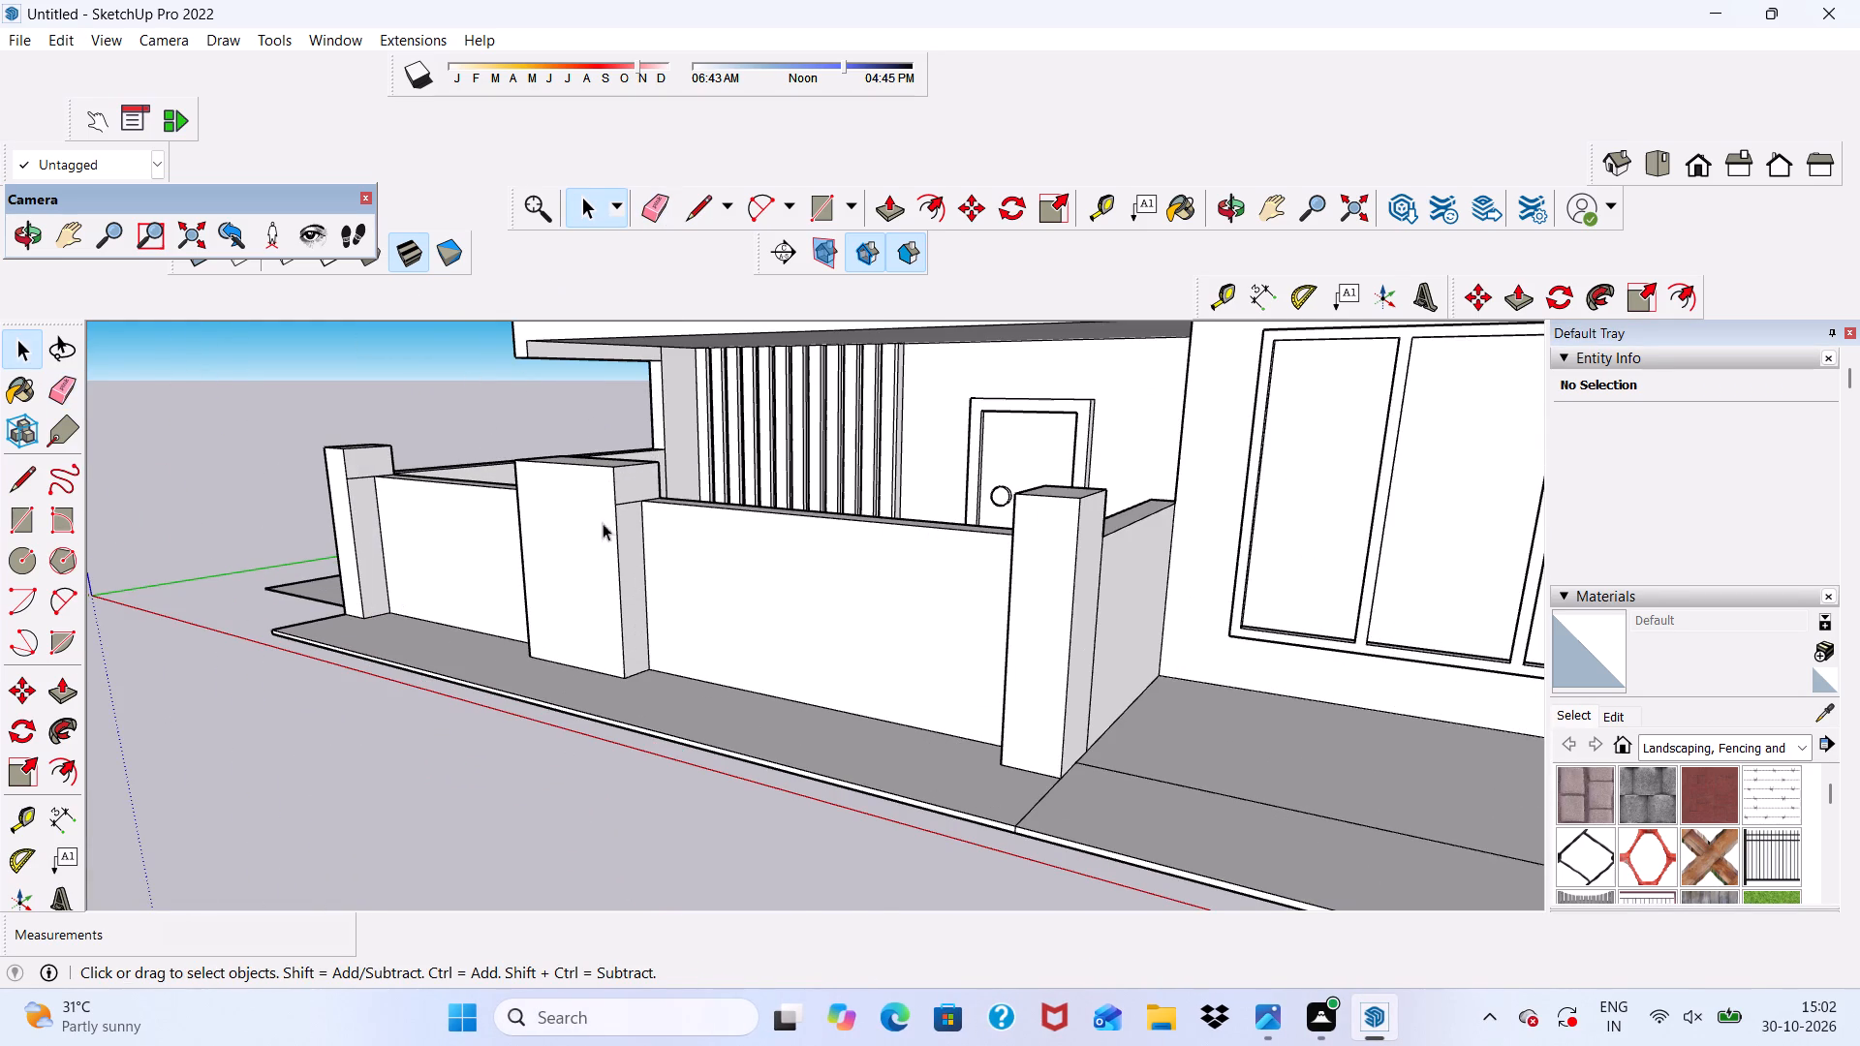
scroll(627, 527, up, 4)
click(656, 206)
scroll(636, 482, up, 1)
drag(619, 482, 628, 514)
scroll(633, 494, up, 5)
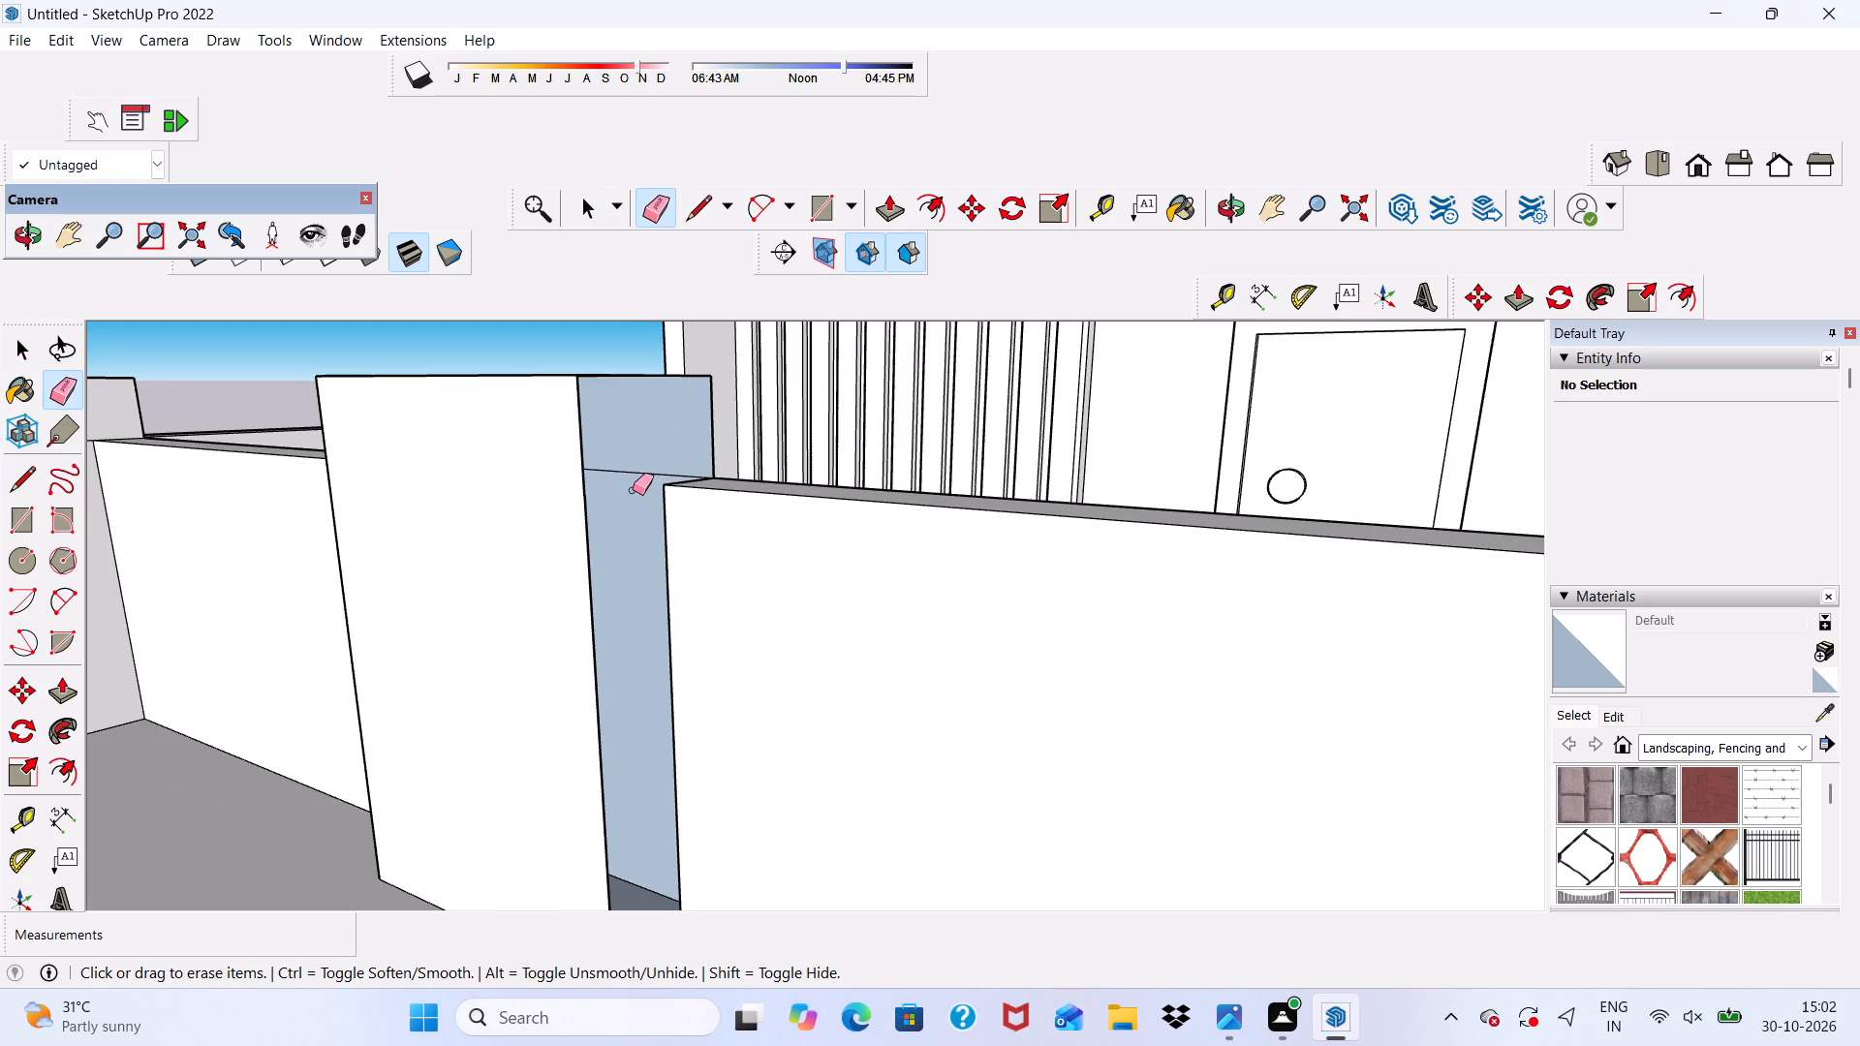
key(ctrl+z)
Push/Pull the upper part of the middle pillar's window-facing side about 1/16" flush with the lower part and erase the seam.
scroll(633, 488, up, 17)
middle_drag(632, 524, 597, 375)
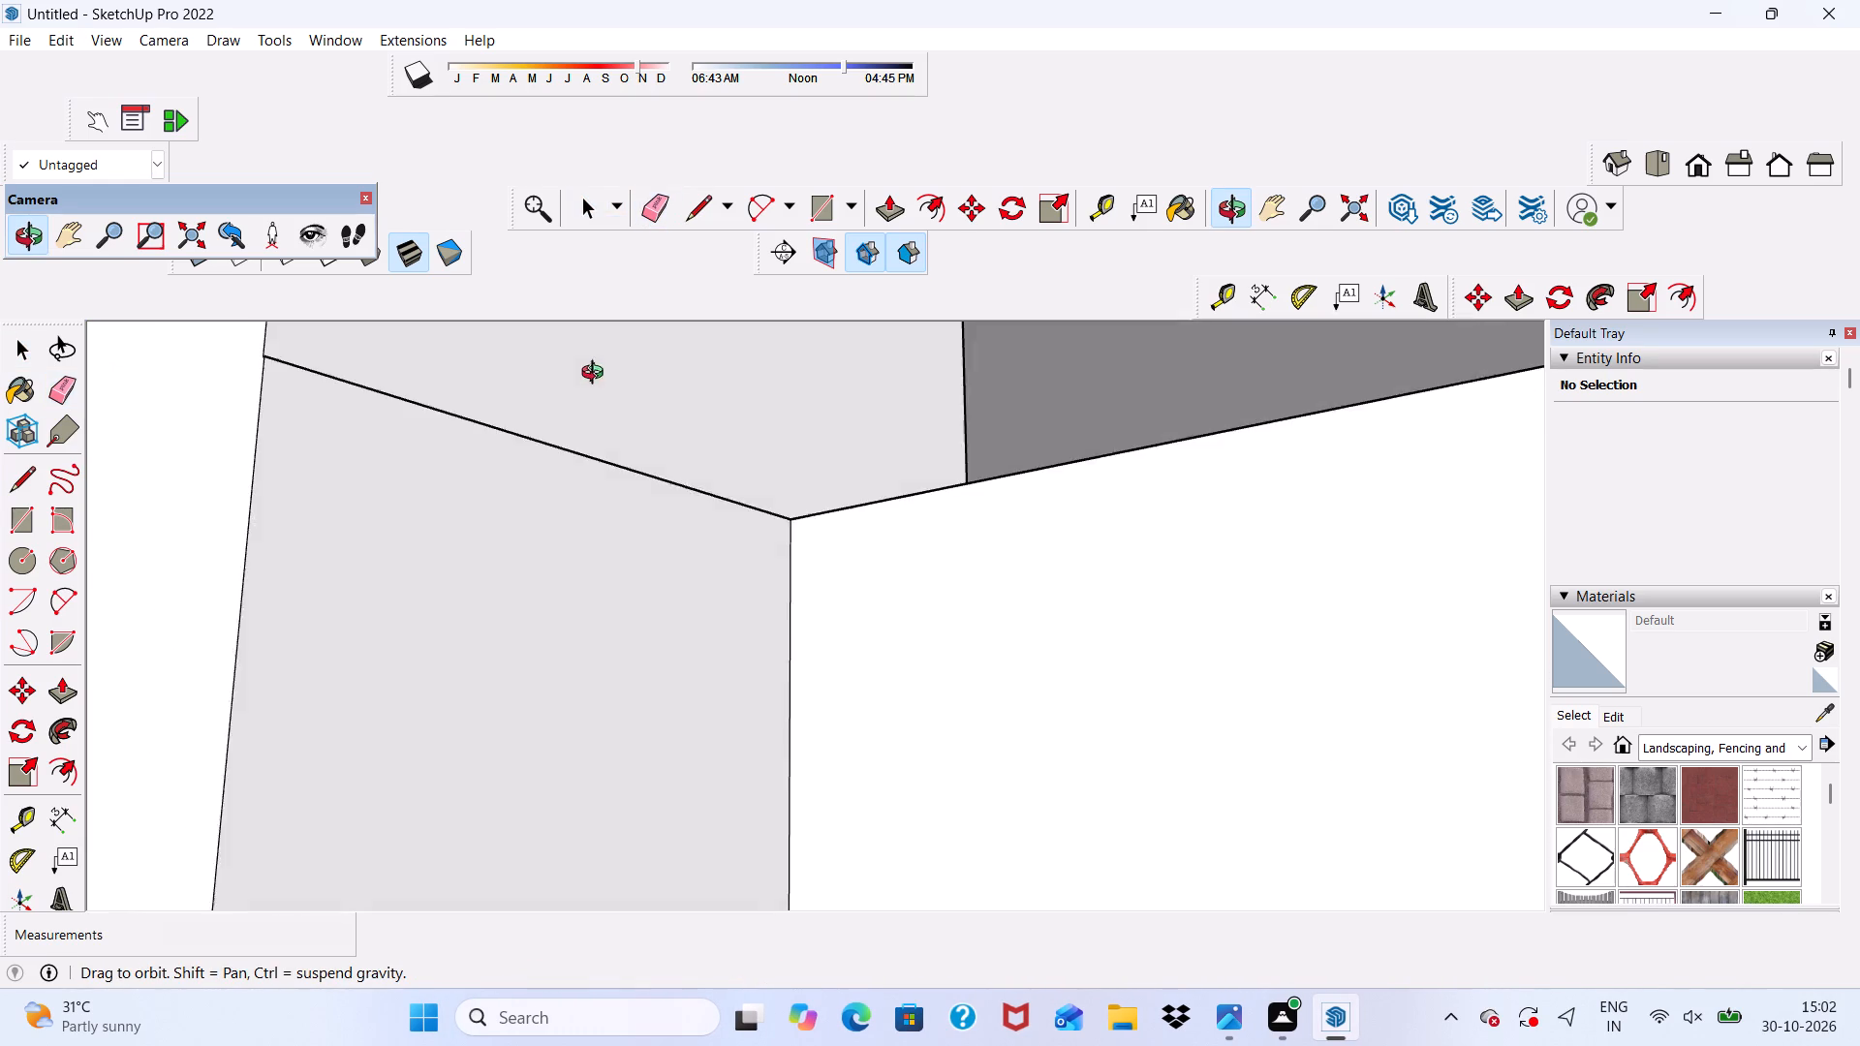
middle_drag(597, 375, 593, 333)
scroll(666, 543, up, 10)
scroll(844, 517, up, 5)
middle_drag(844, 517, 859, 724)
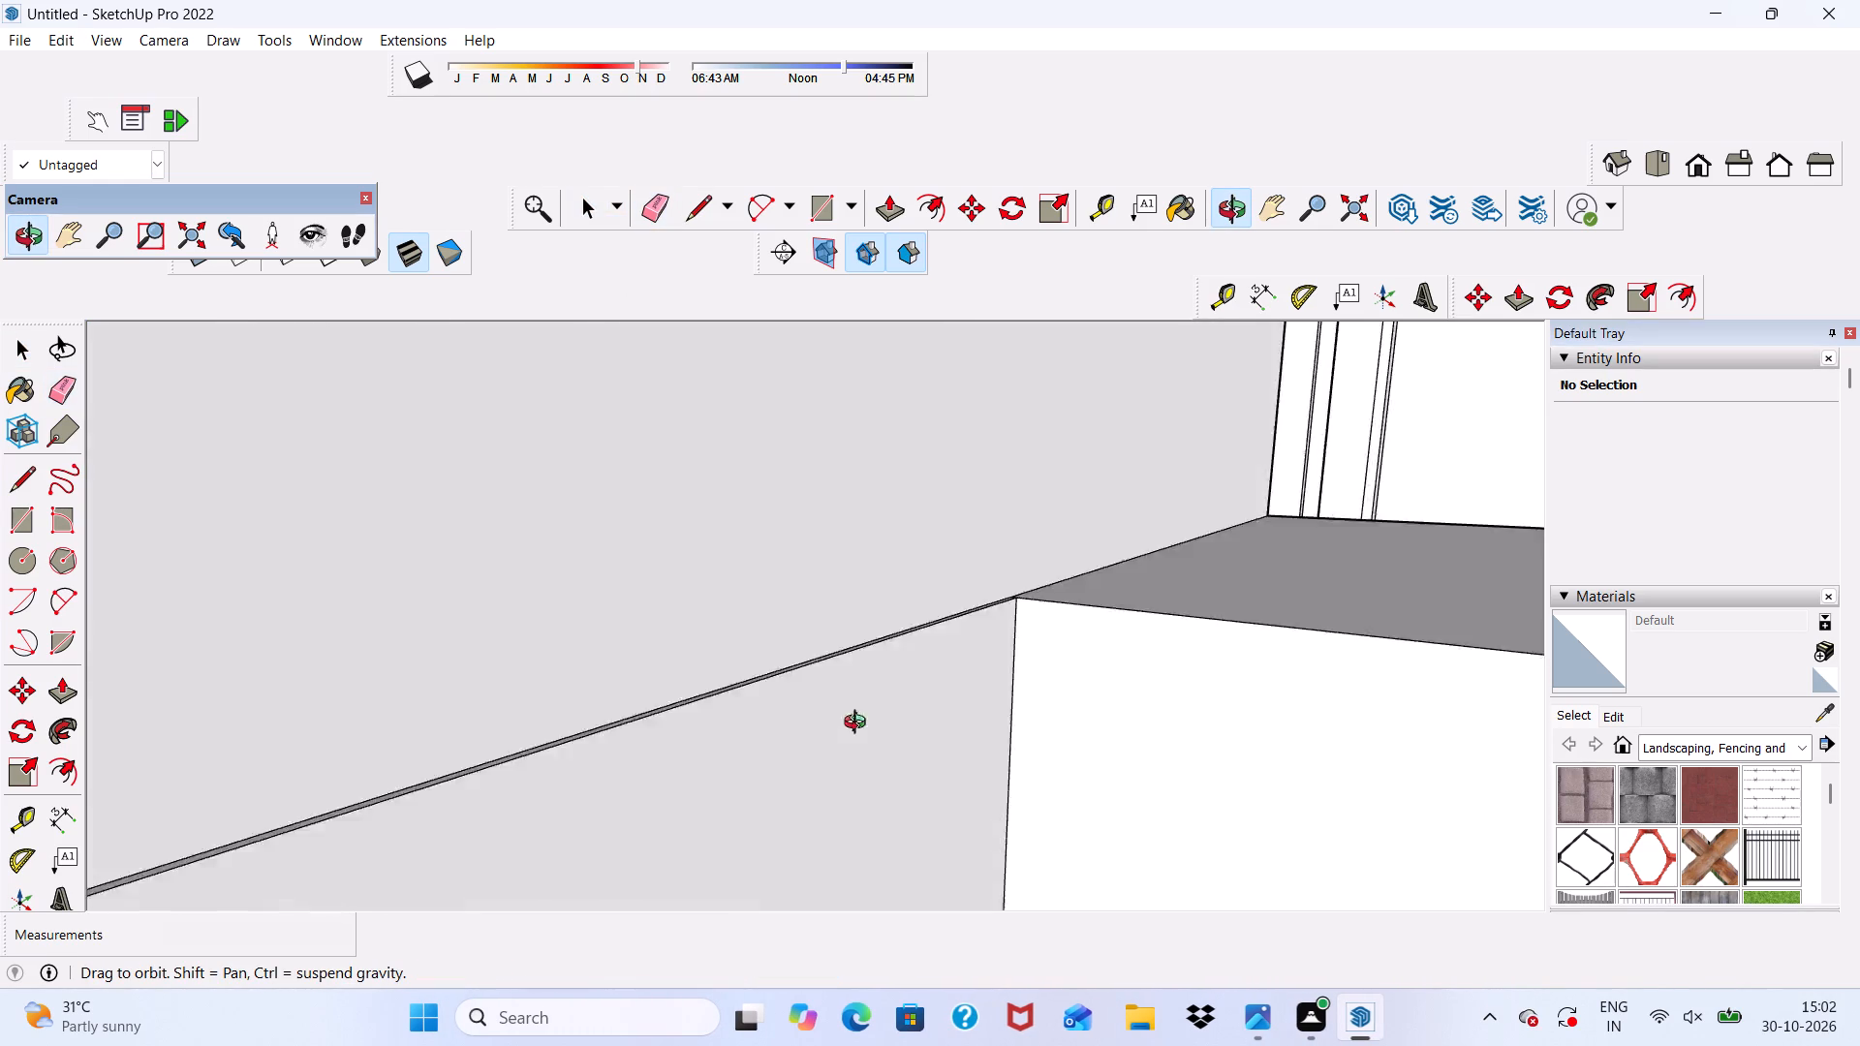
middle_drag(859, 724, 847, 777)
scroll(665, 647, up, 2)
click(659, 636)
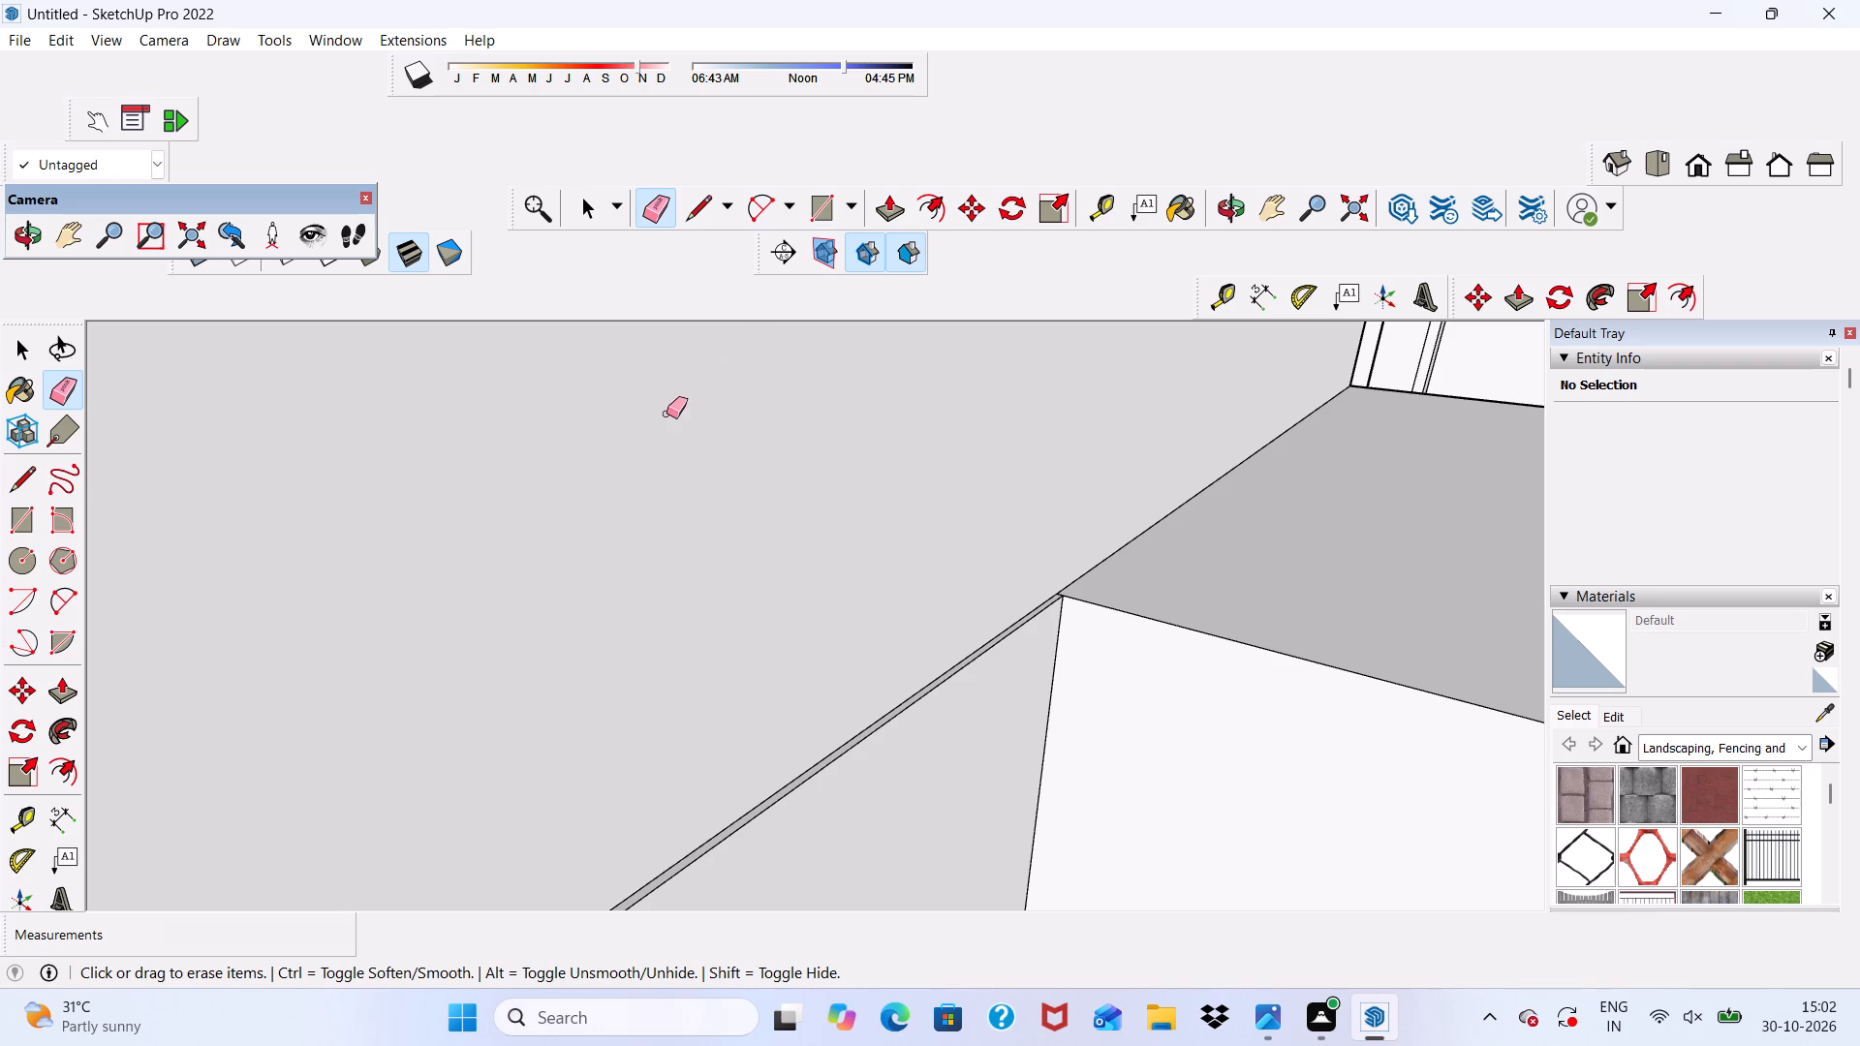
key(space)
click(666, 414)
click(882, 201)
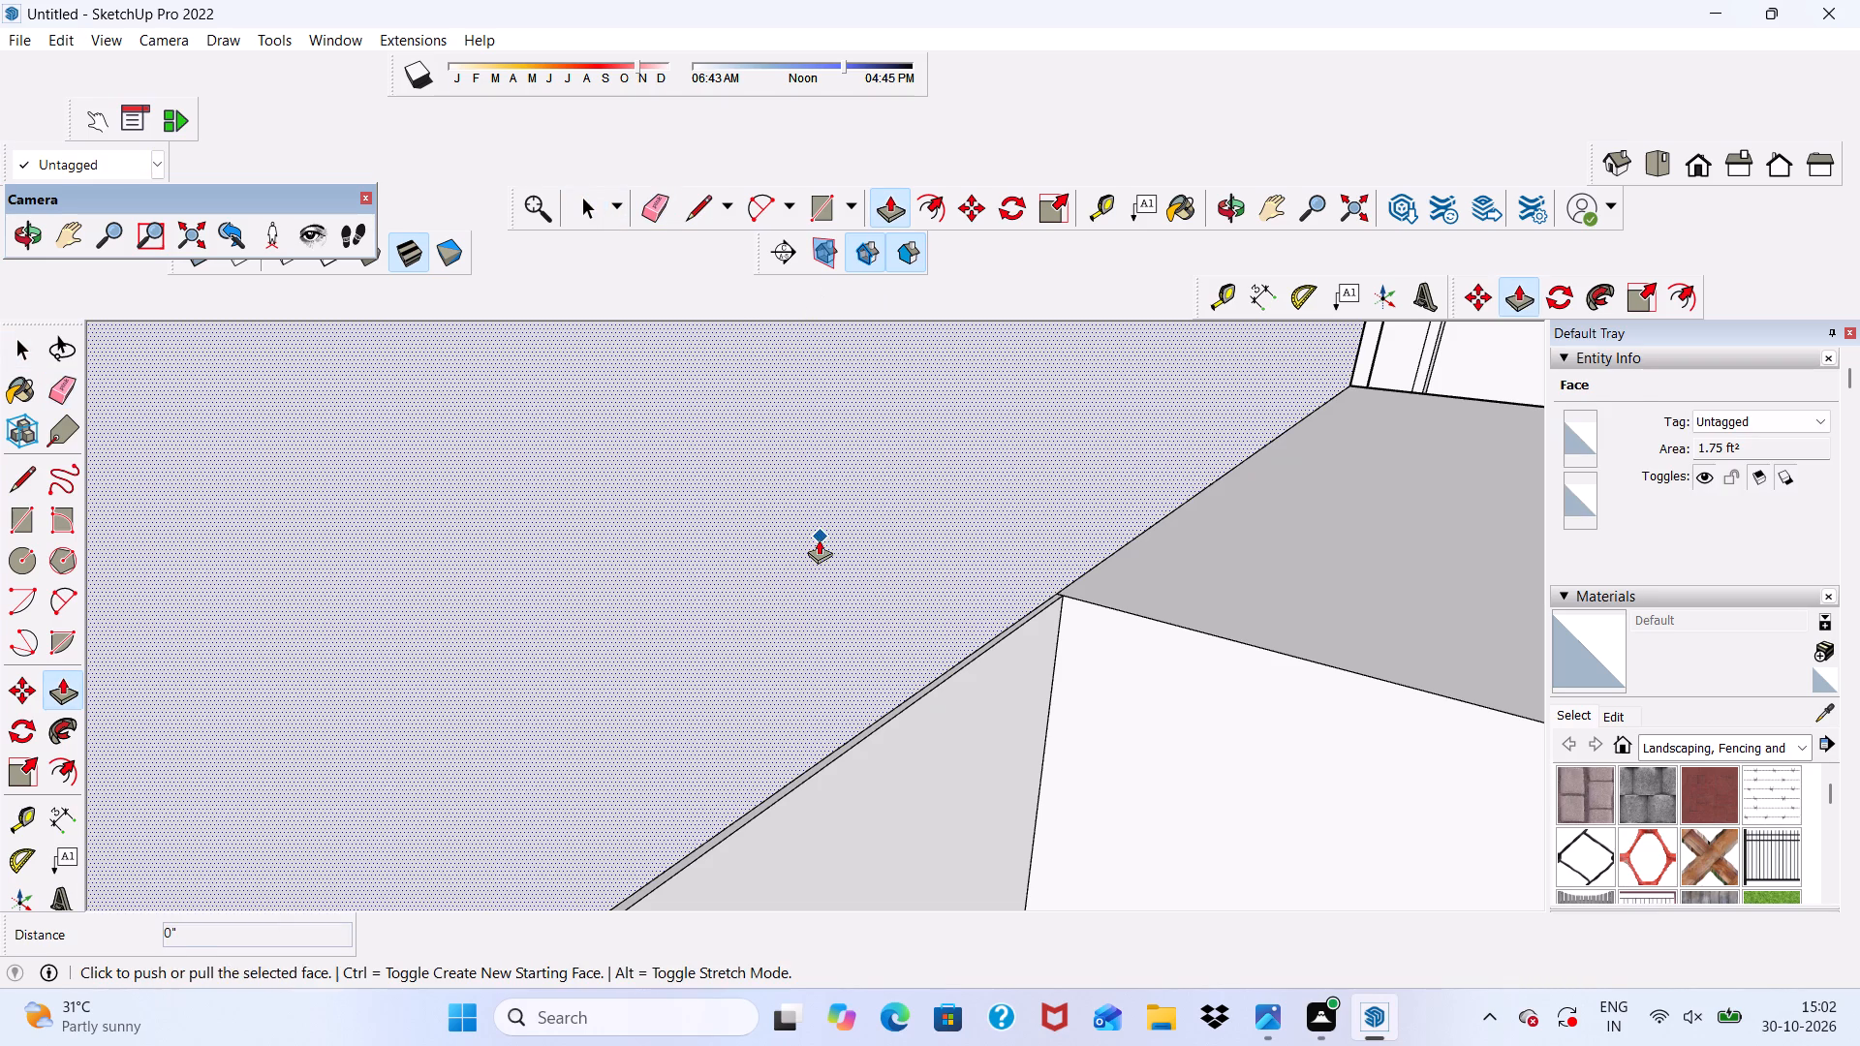
click(819, 539)
scroll(783, 611, down, 4)
middle_drag(783, 611, 697, 450)
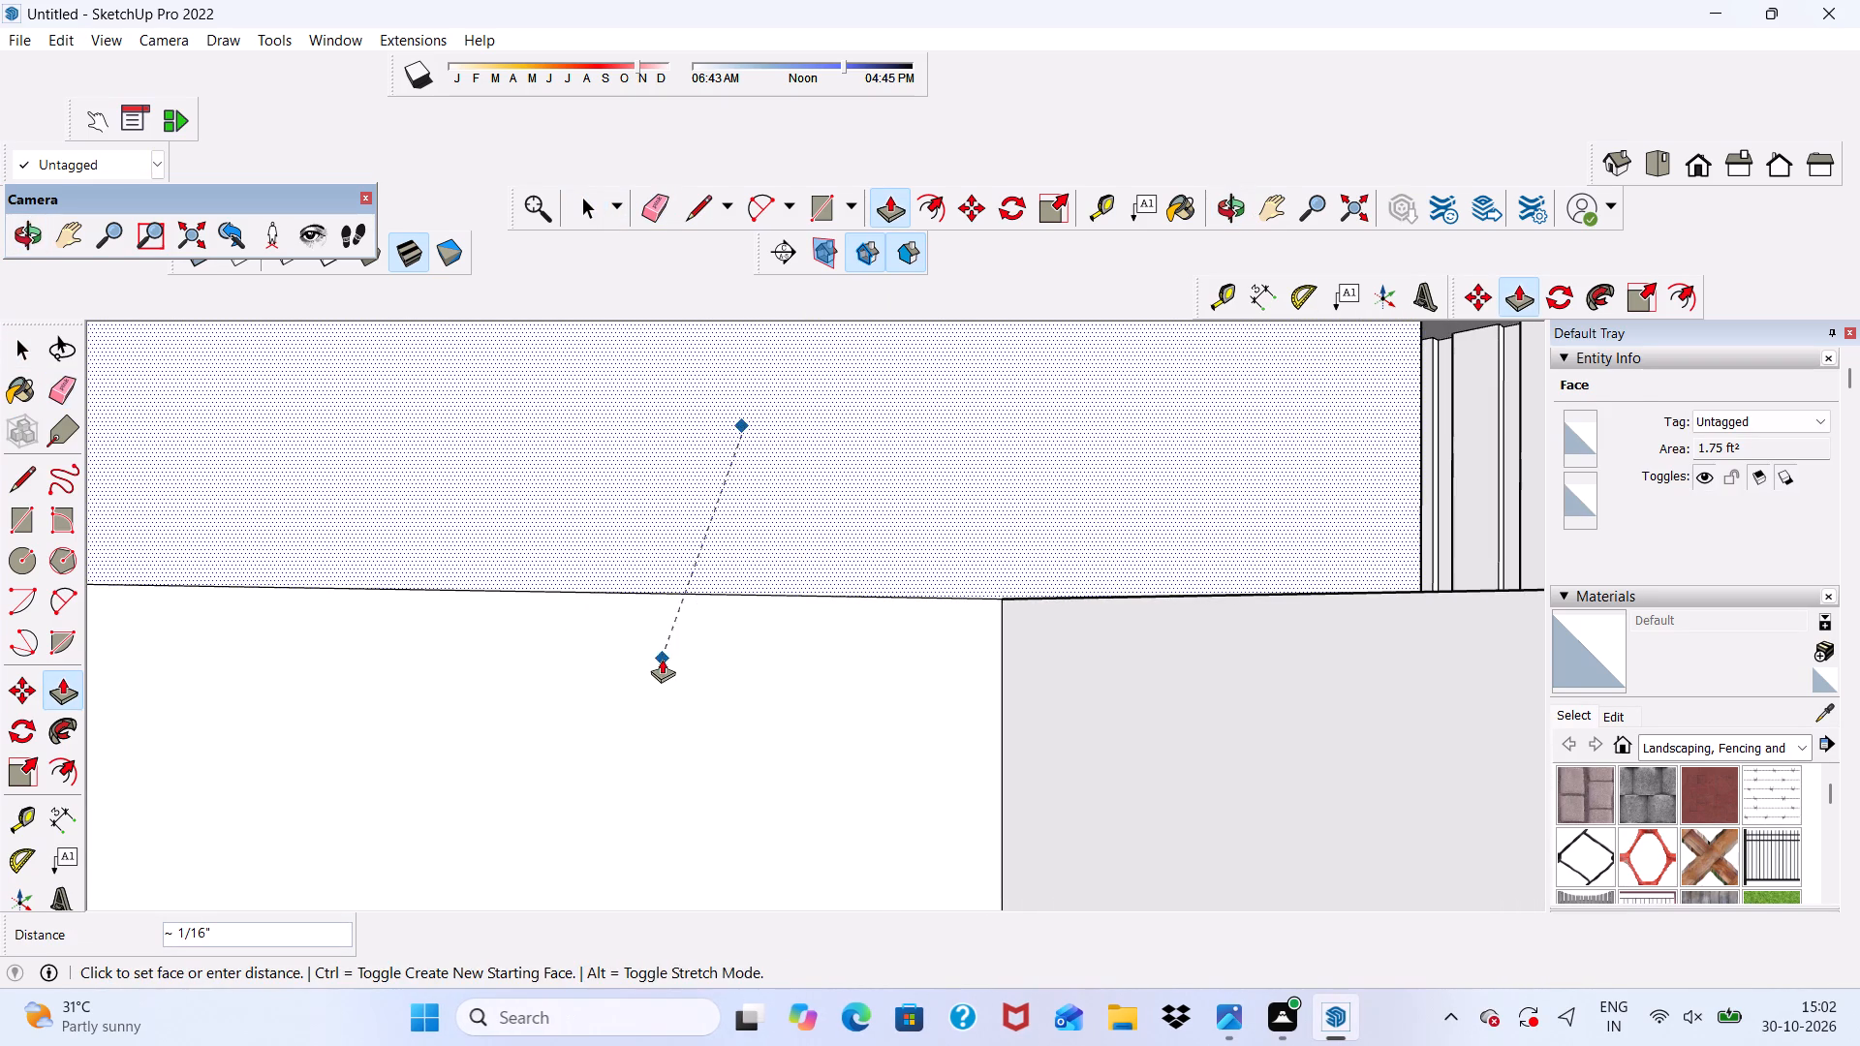
click(662, 659)
click(655, 191)
drag(568, 528, 574, 617)
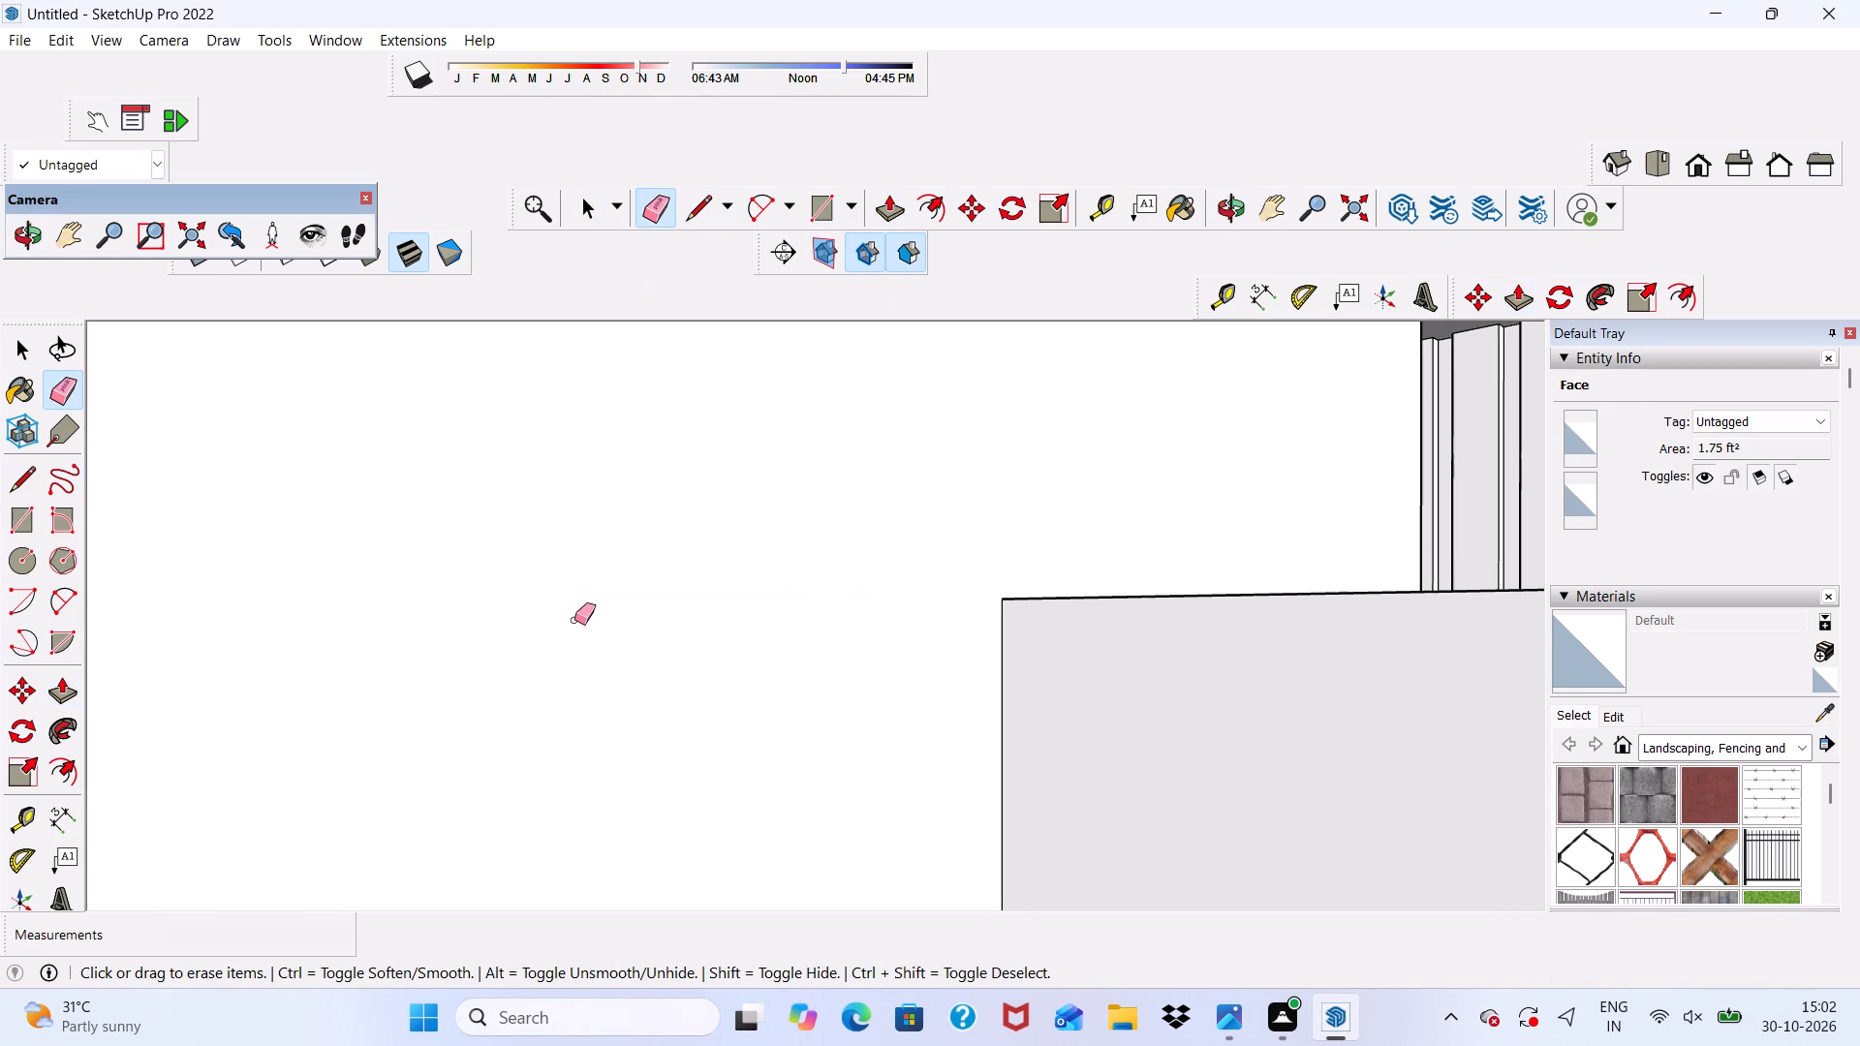
Draw a rectangle 1' 9" wide and about 4" high along the top of the middle pillar's window-facing side.
scroll(573, 618, down, 18)
scroll(749, 574, down, 6)
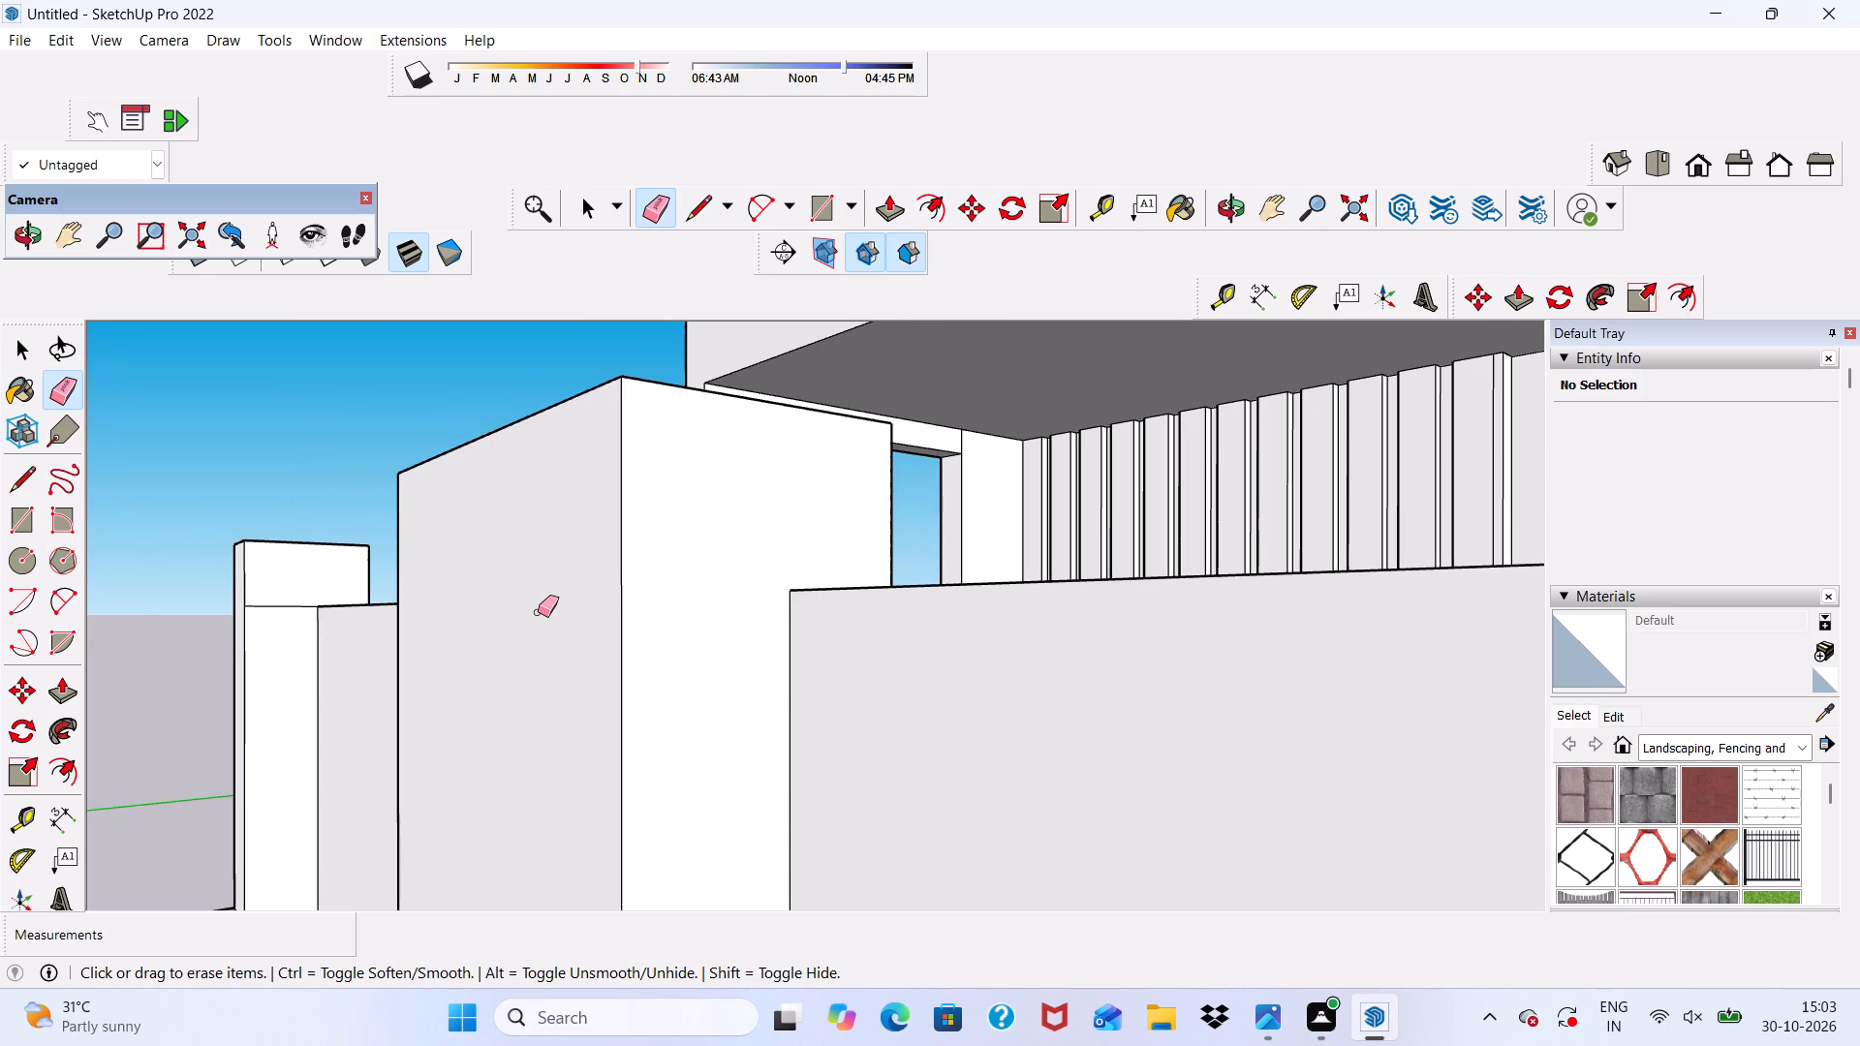
key(space)
scroll(535, 612, down, 3)
middle_drag(535, 608, 656, 695)
click(821, 206)
scroll(767, 560, up, 2)
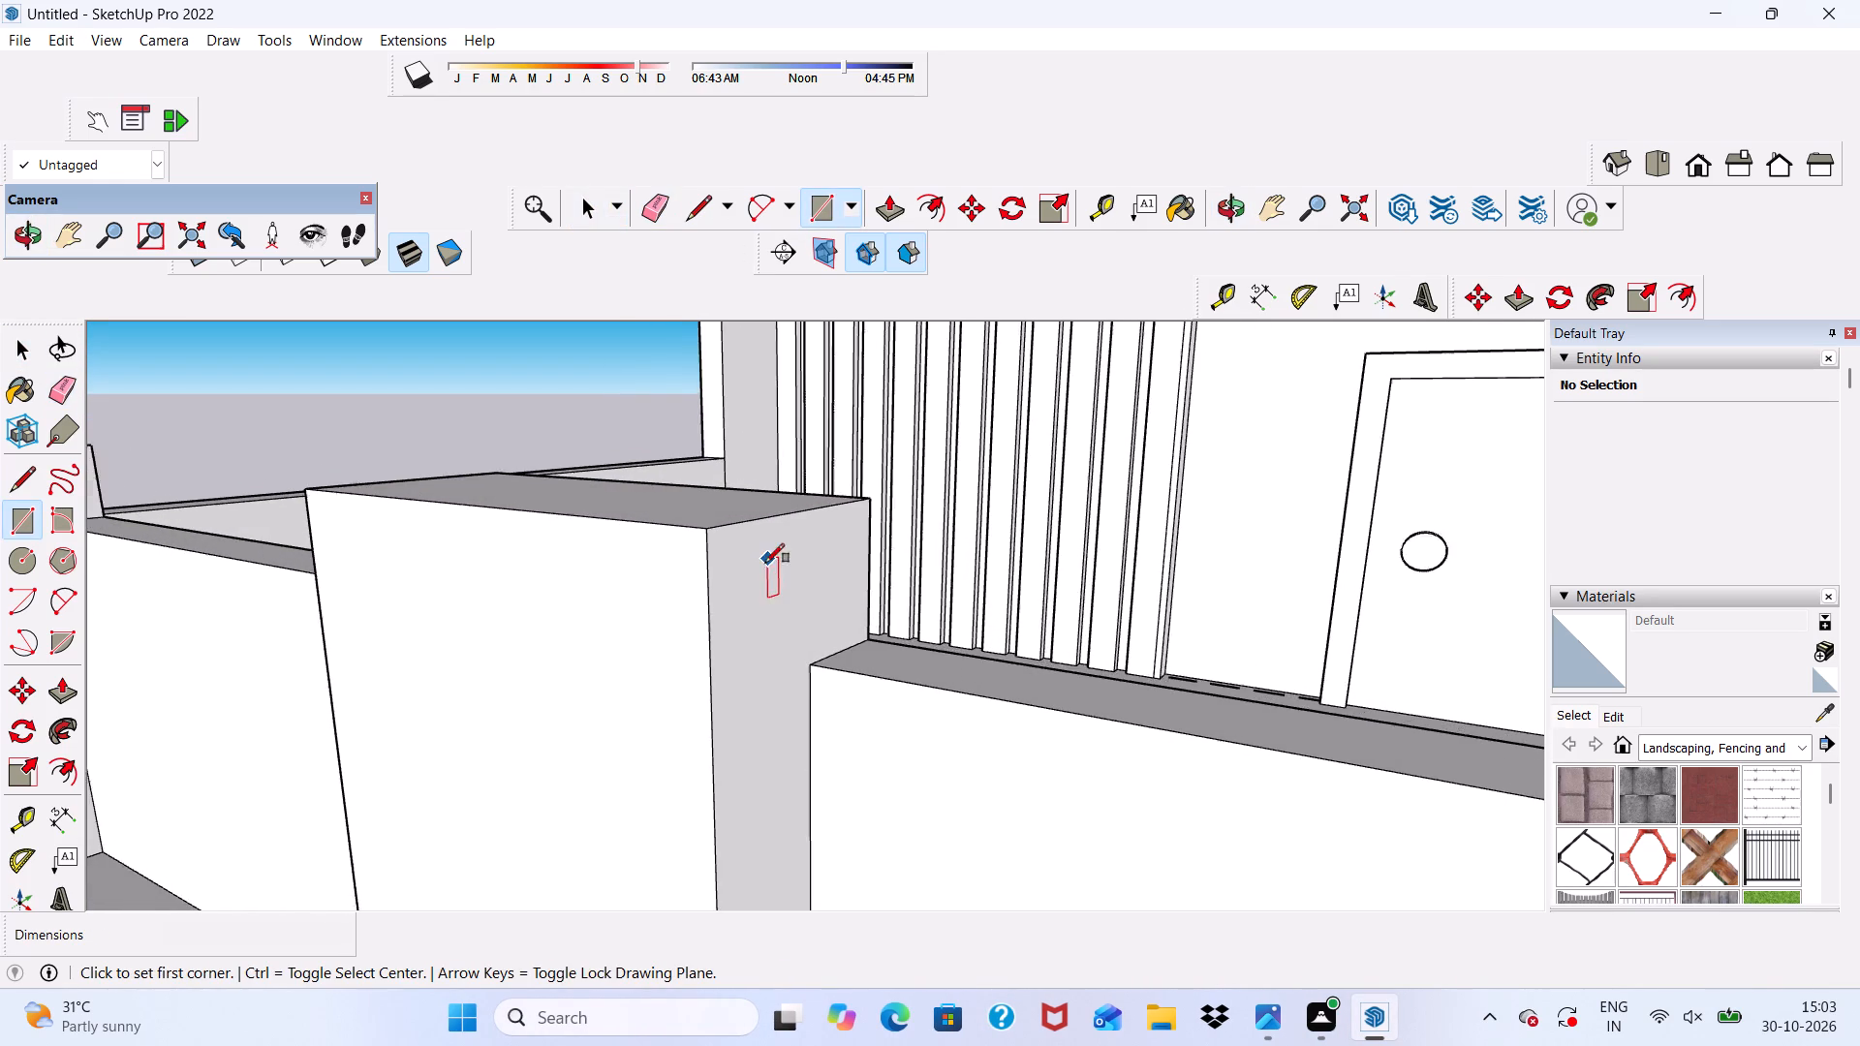
scroll(765, 563, up, 2)
click(678, 521)
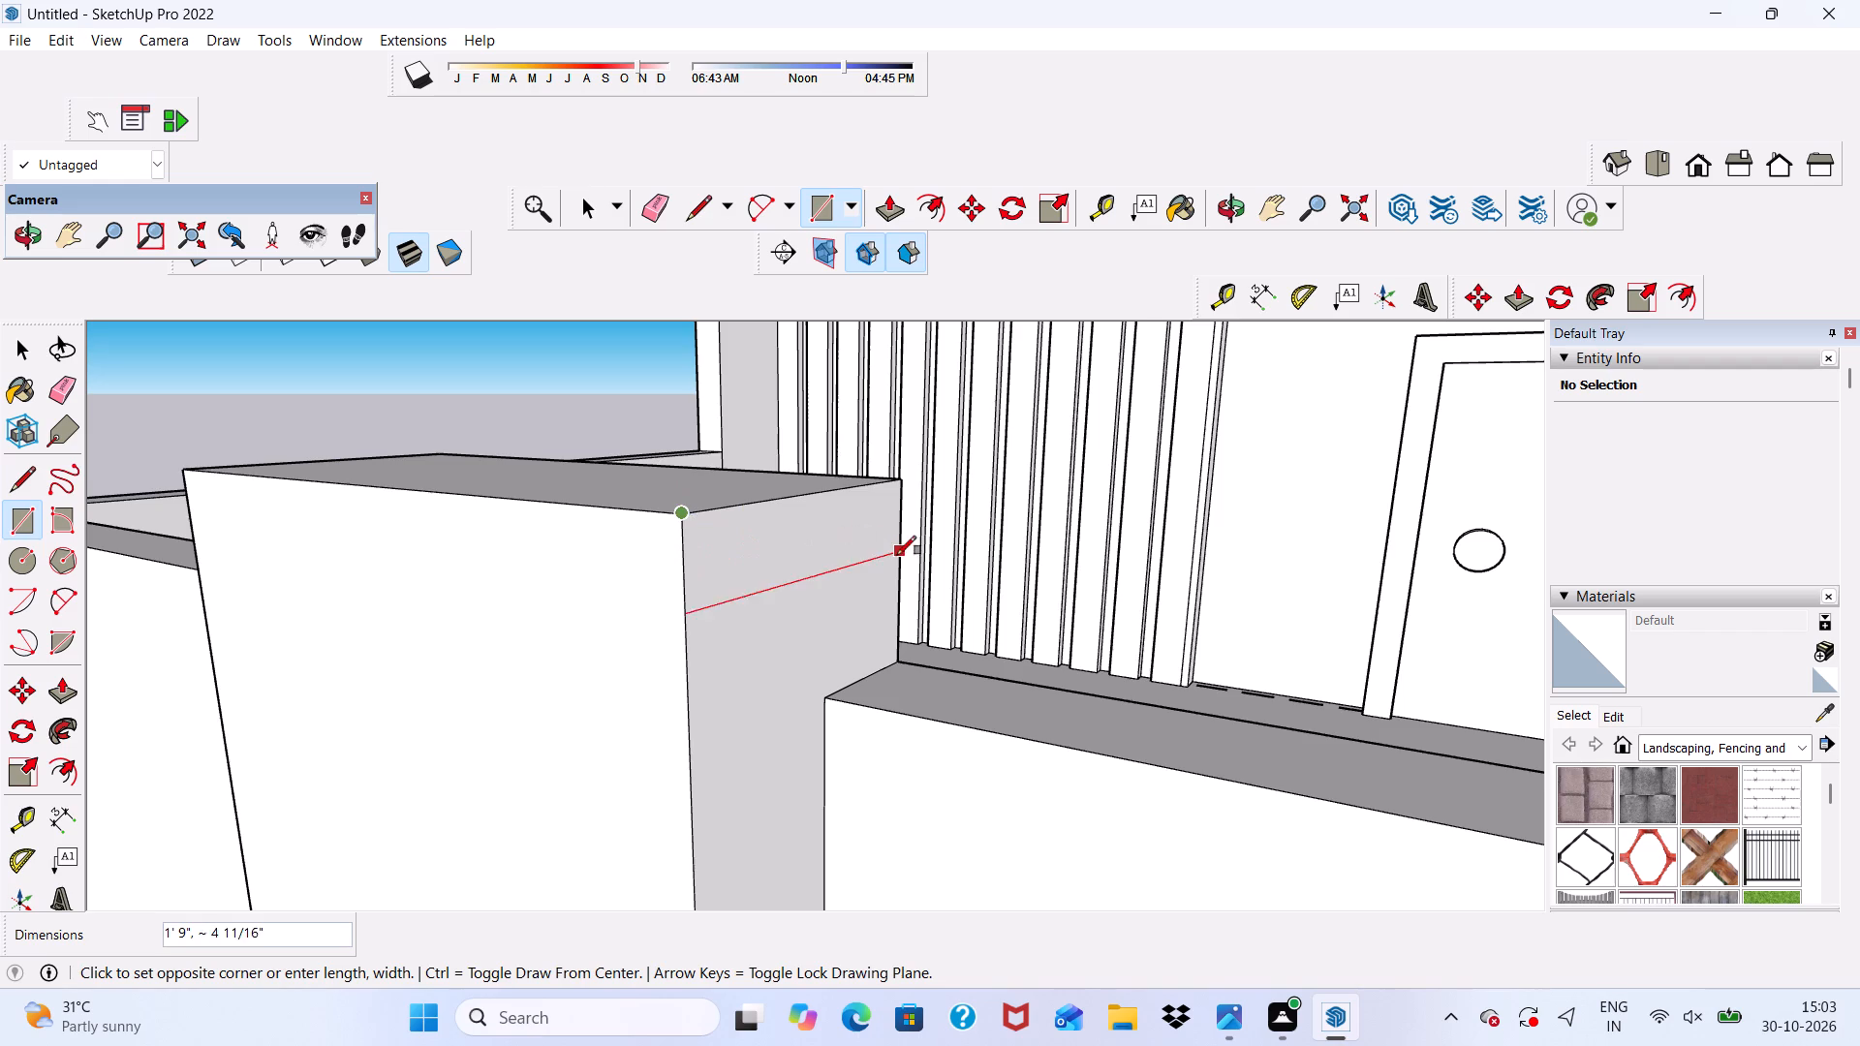
scroll(899, 557, up, 4)
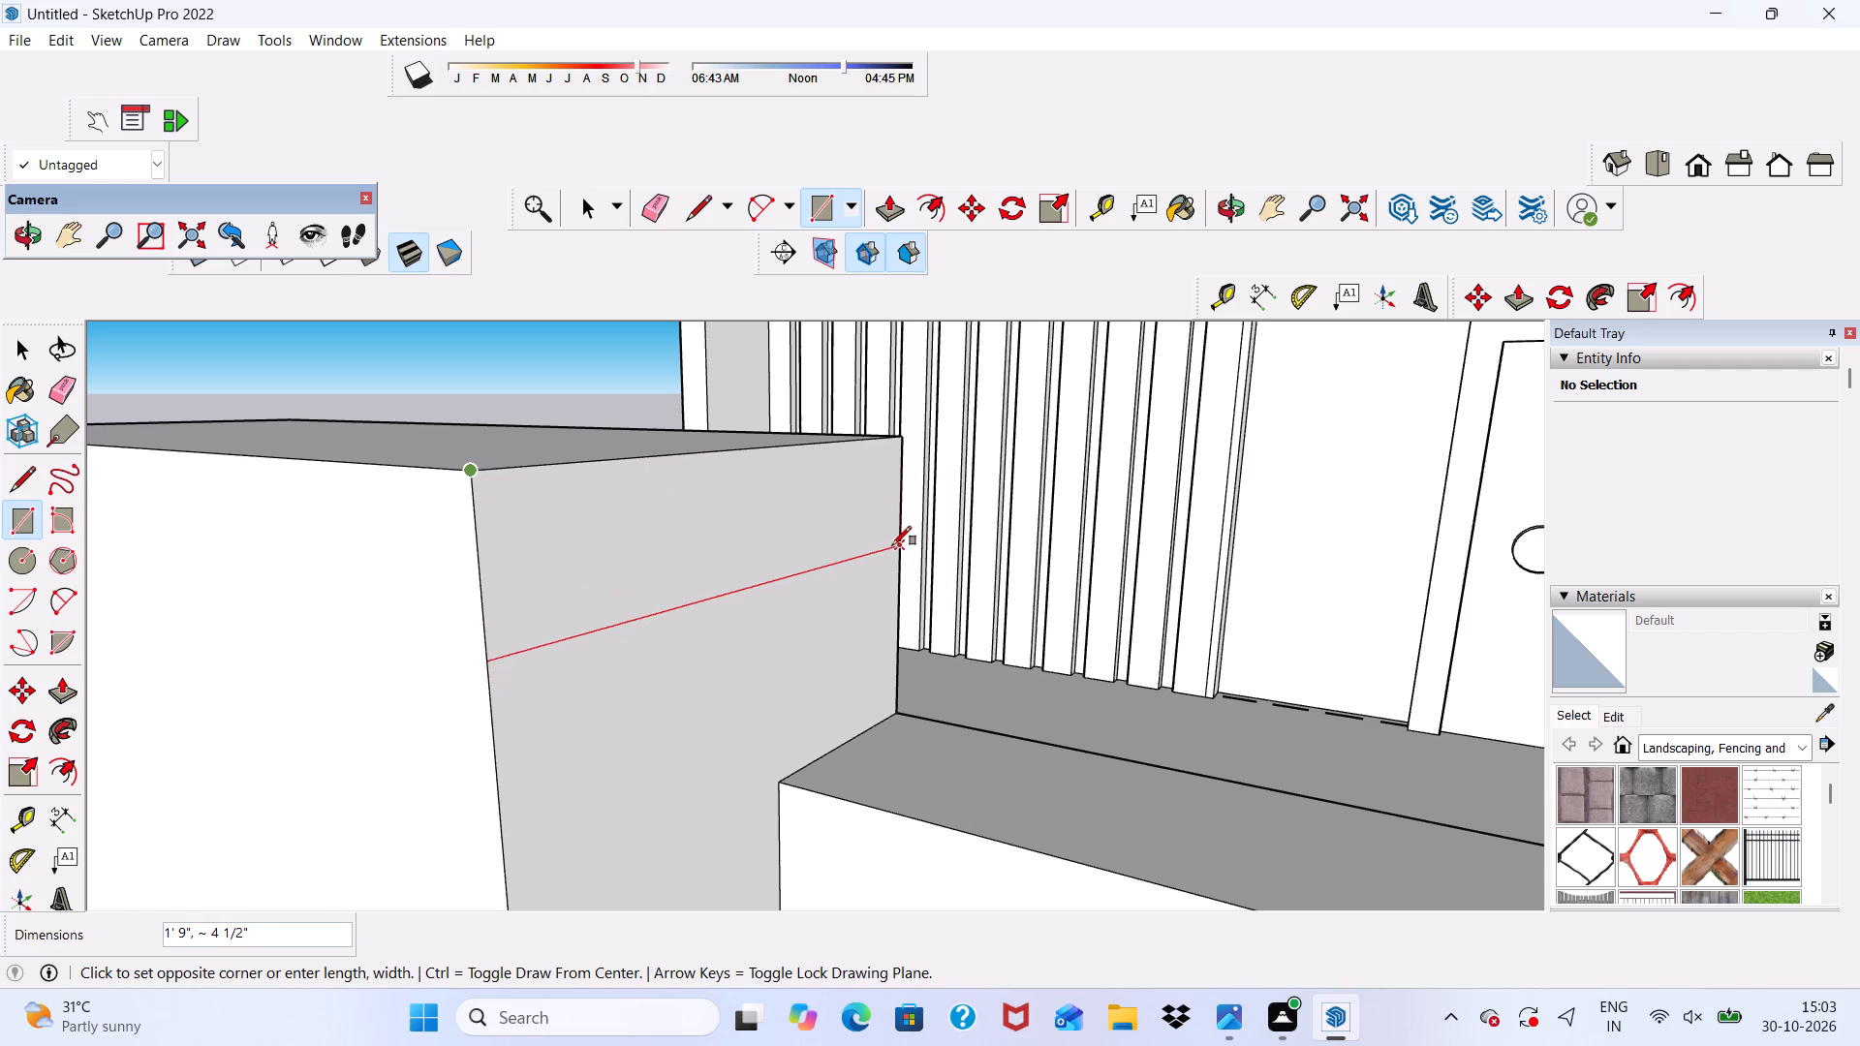
scroll(892, 545, up, 1)
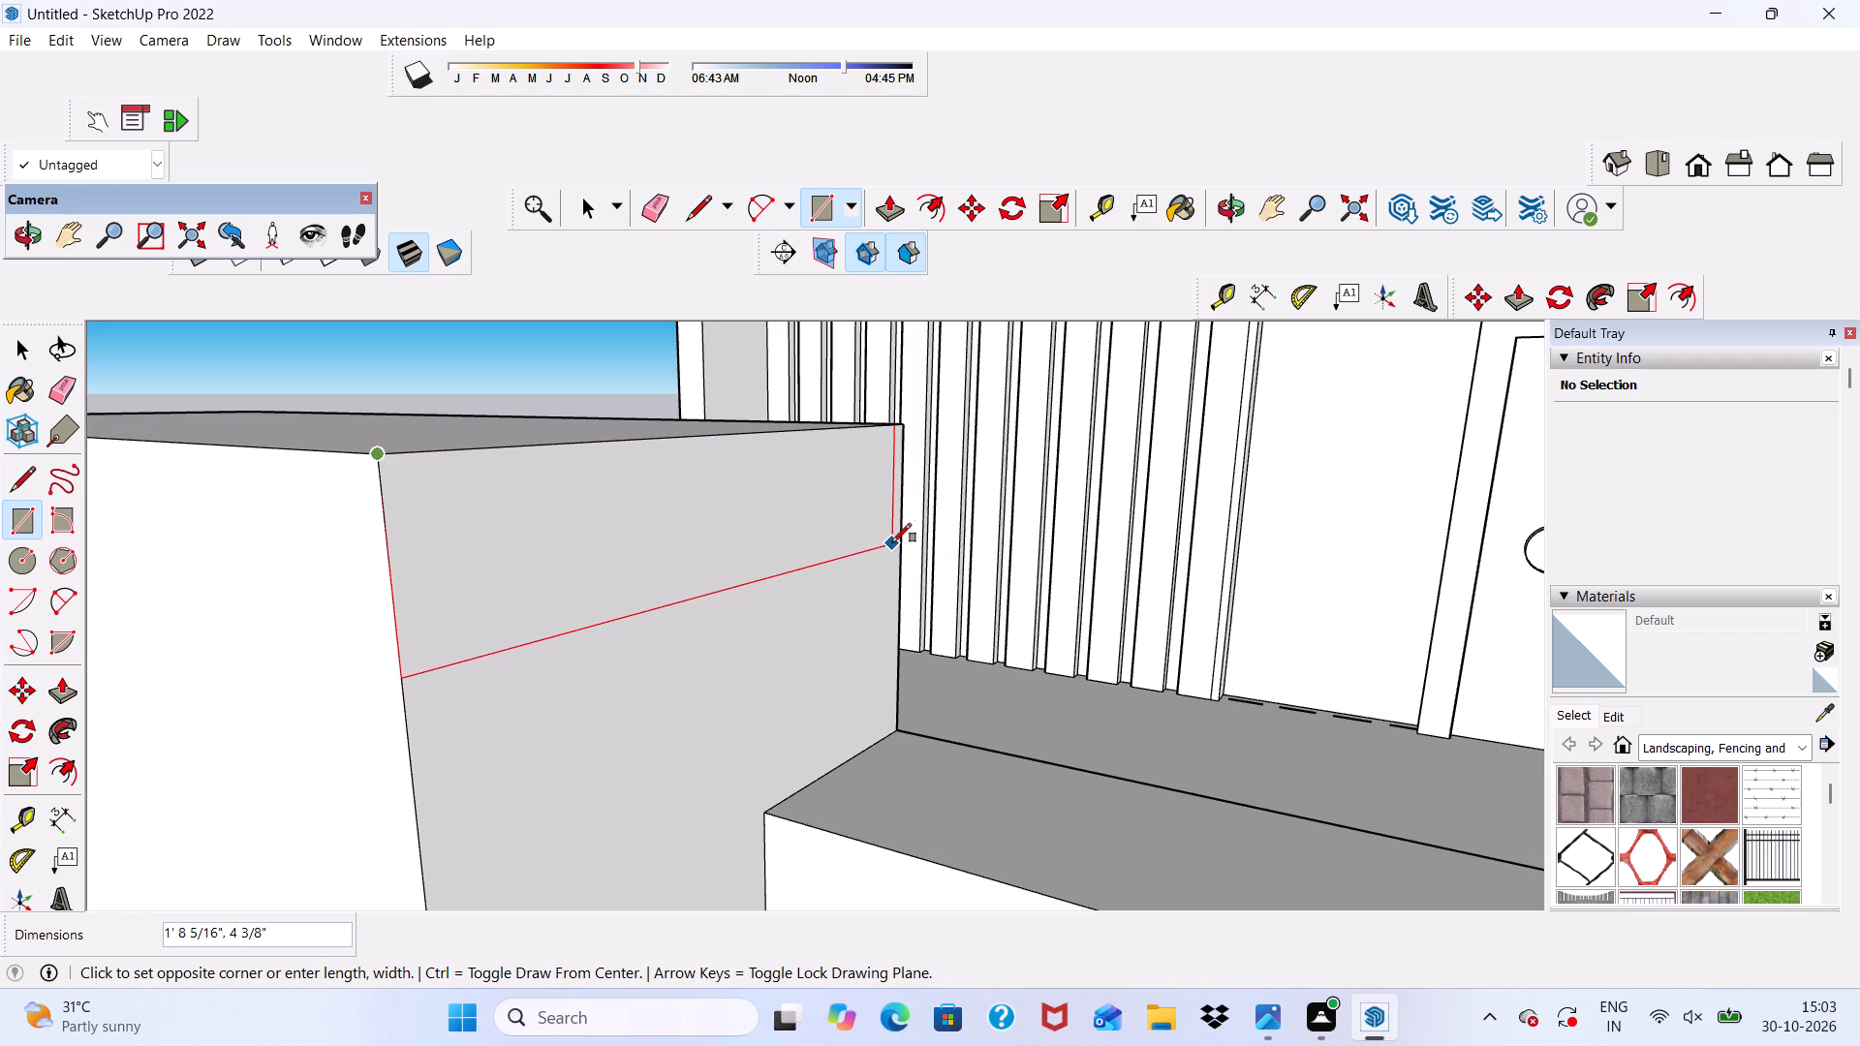
click(897, 537)
key(space)
Push/Pull the rectangular strip about 12' 5 5/8" from the middle pillar across to the end pillar as a top rail.
click(780, 504)
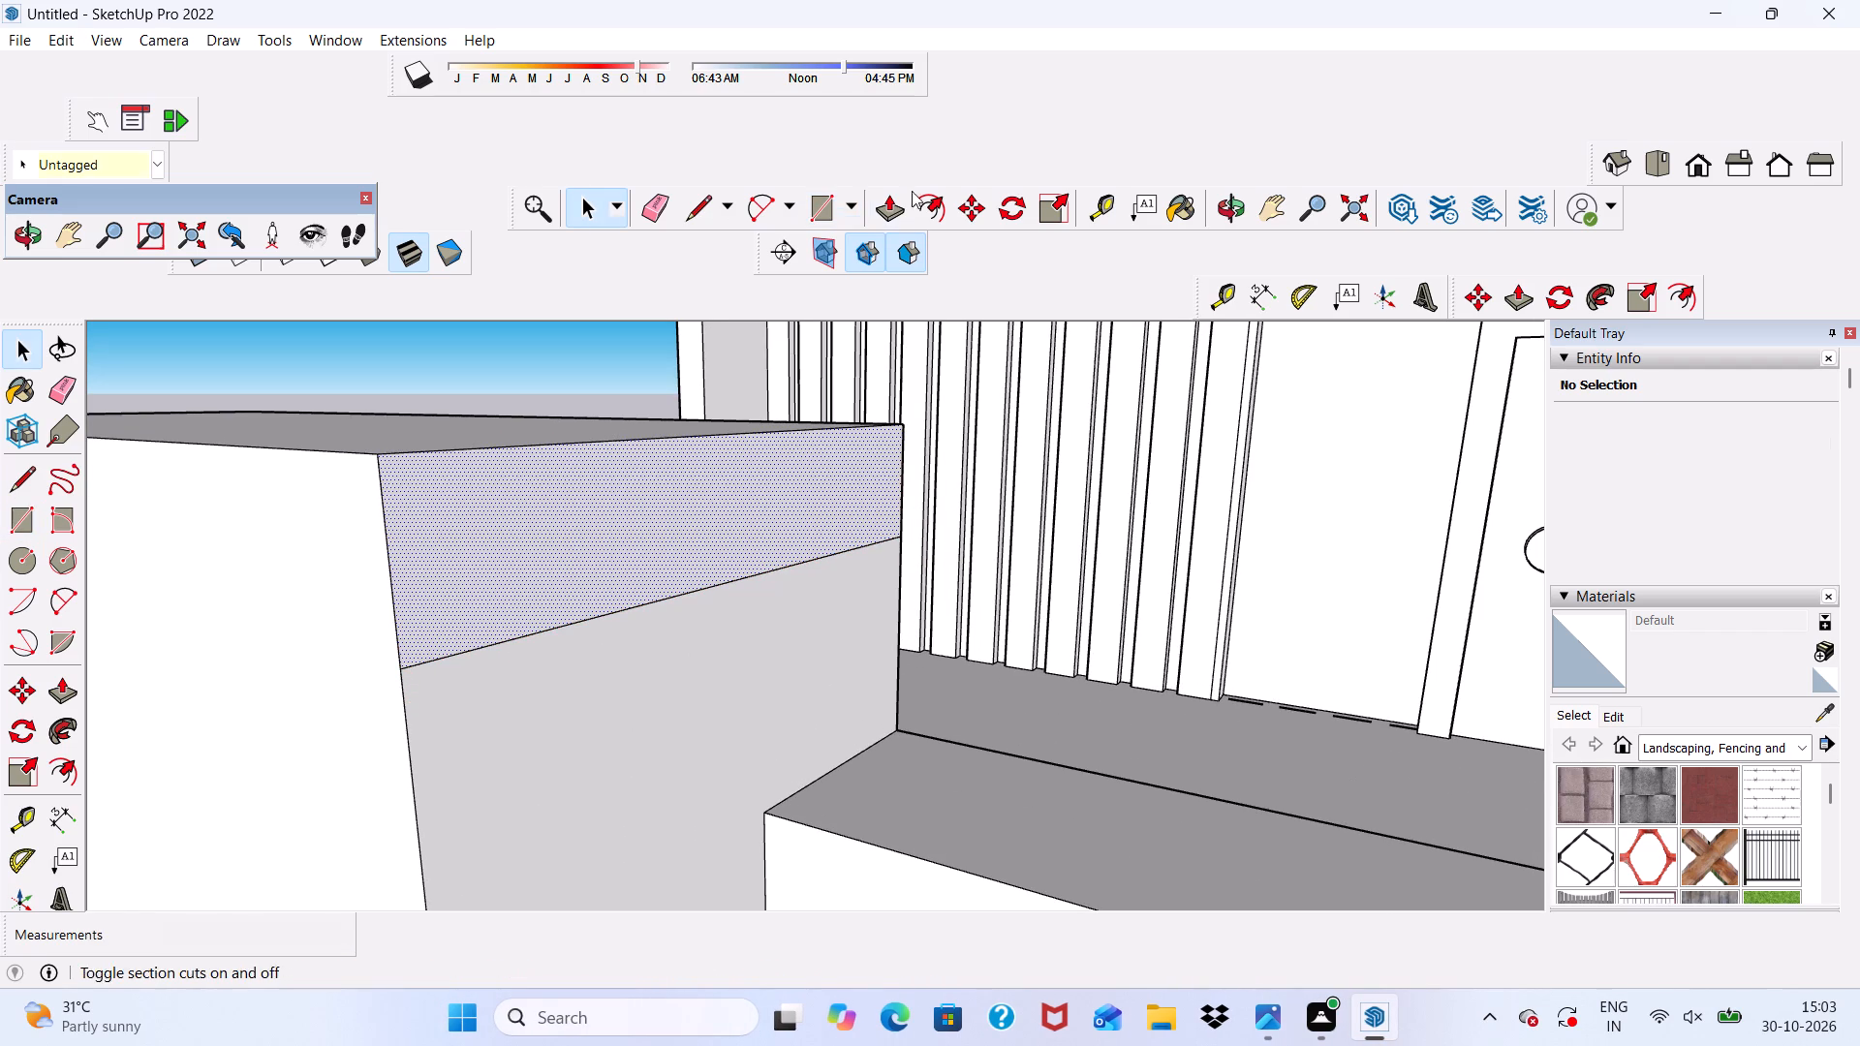
click(888, 210)
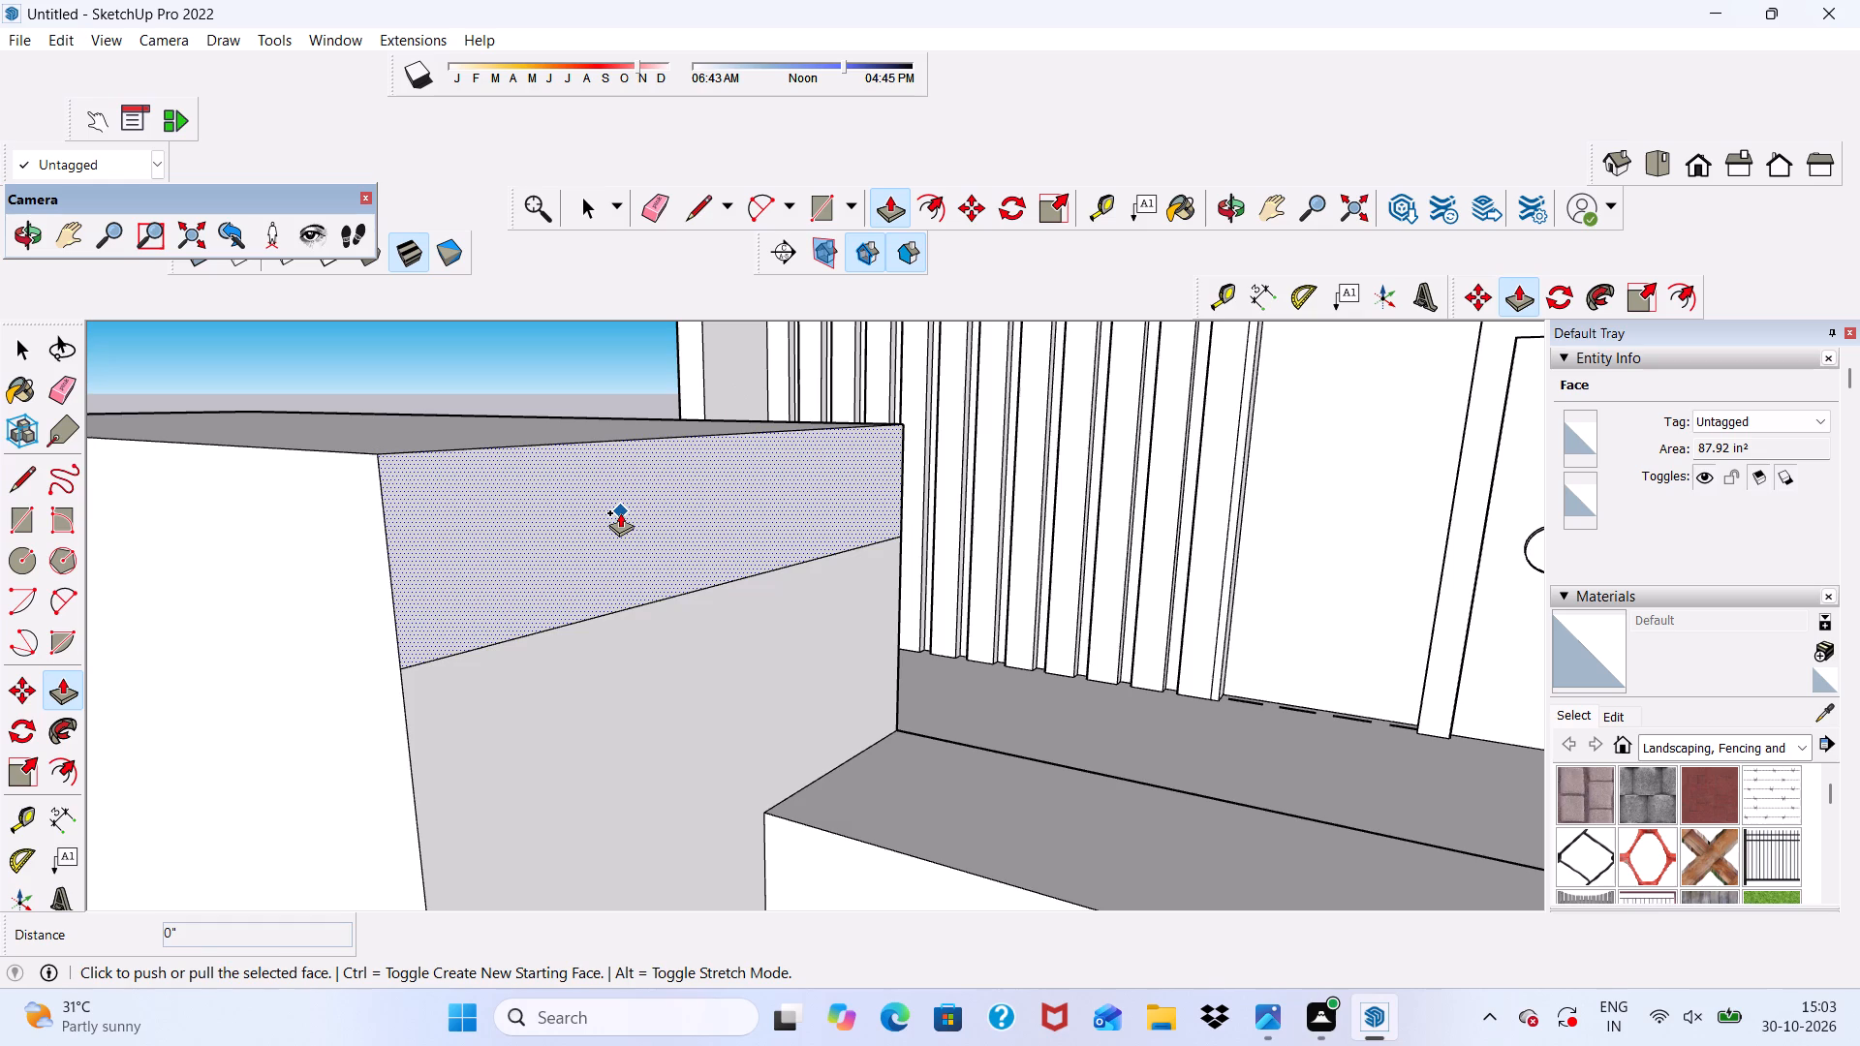
click(620, 512)
scroll(759, 541, down, 5)
scroll(722, 427, down, 12)
scroll(1094, 465, up, 2)
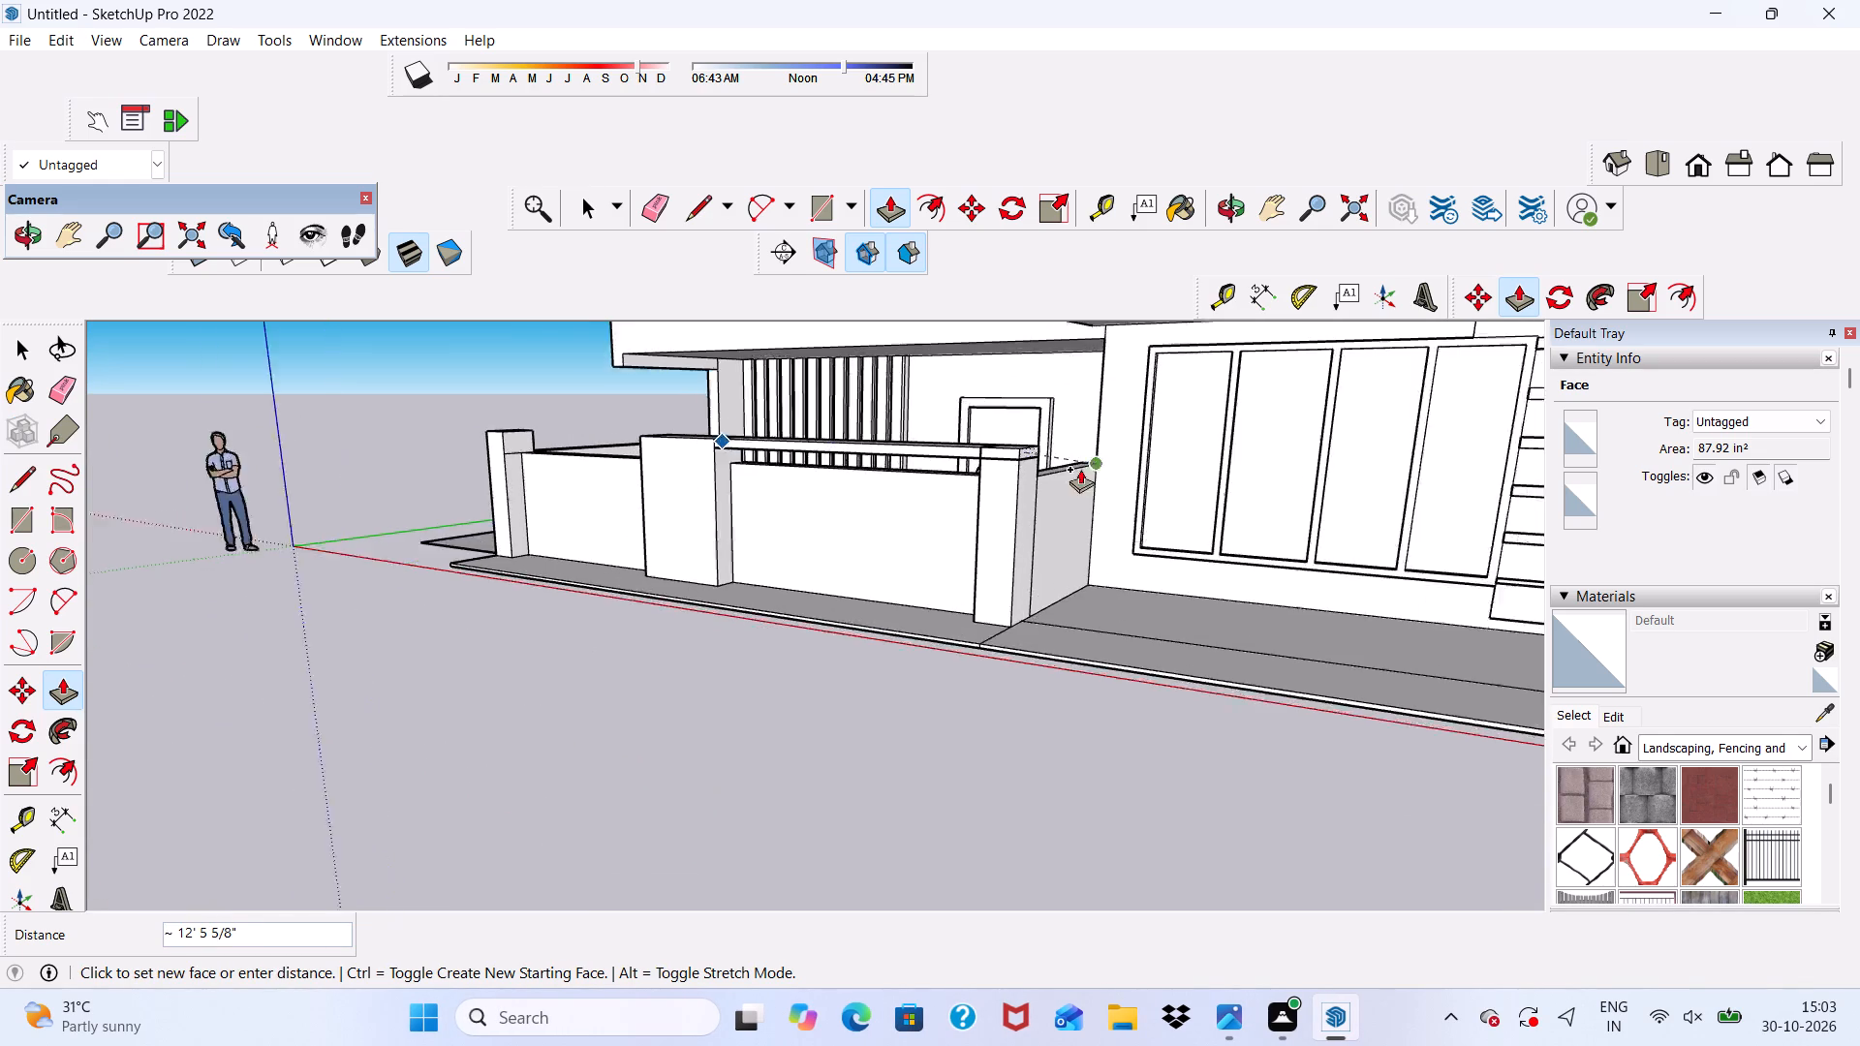
scroll(1080, 469, up, 8)
click(998, 456)
Close the open end of the rail and Push/Pull the end pillar's outer side face below it inward about 1' 3 7/8".
scroll(1006, 420, up, 6)
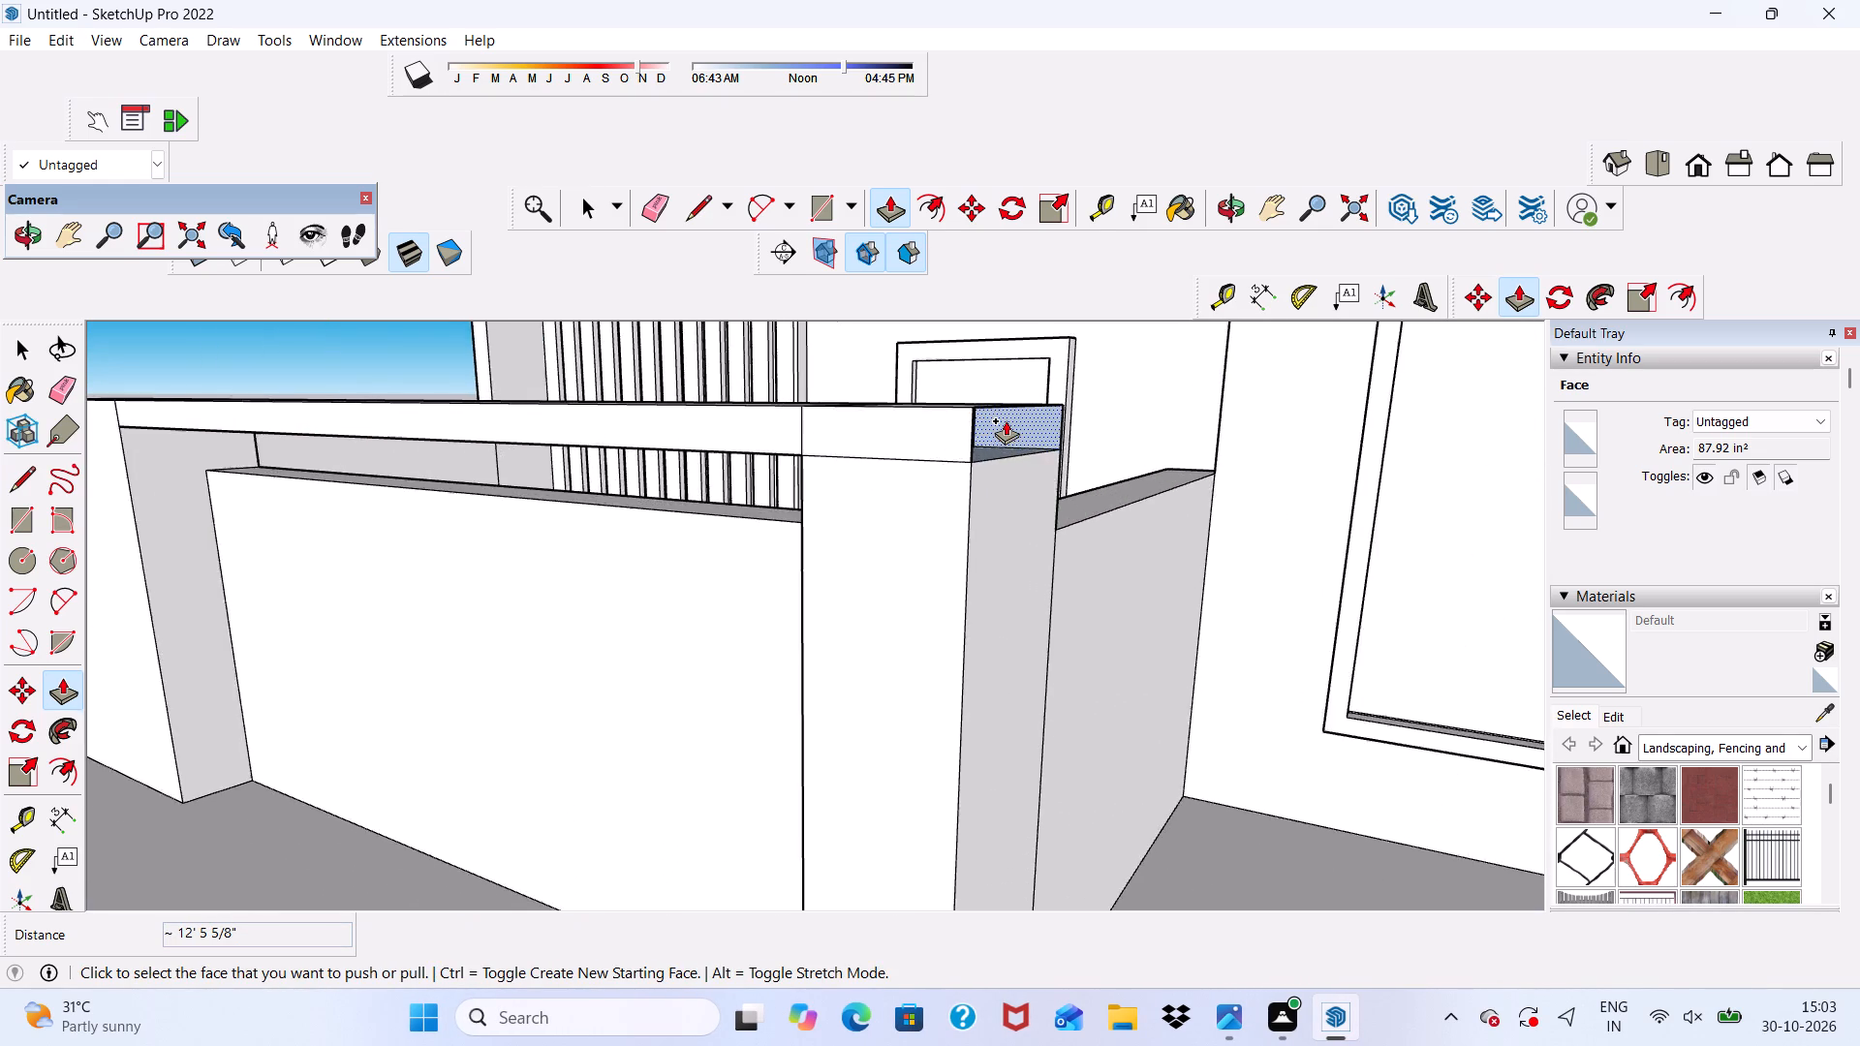
scroll(1006, 420, up, 5)
middle_drag(1001, 454, 913, 483)
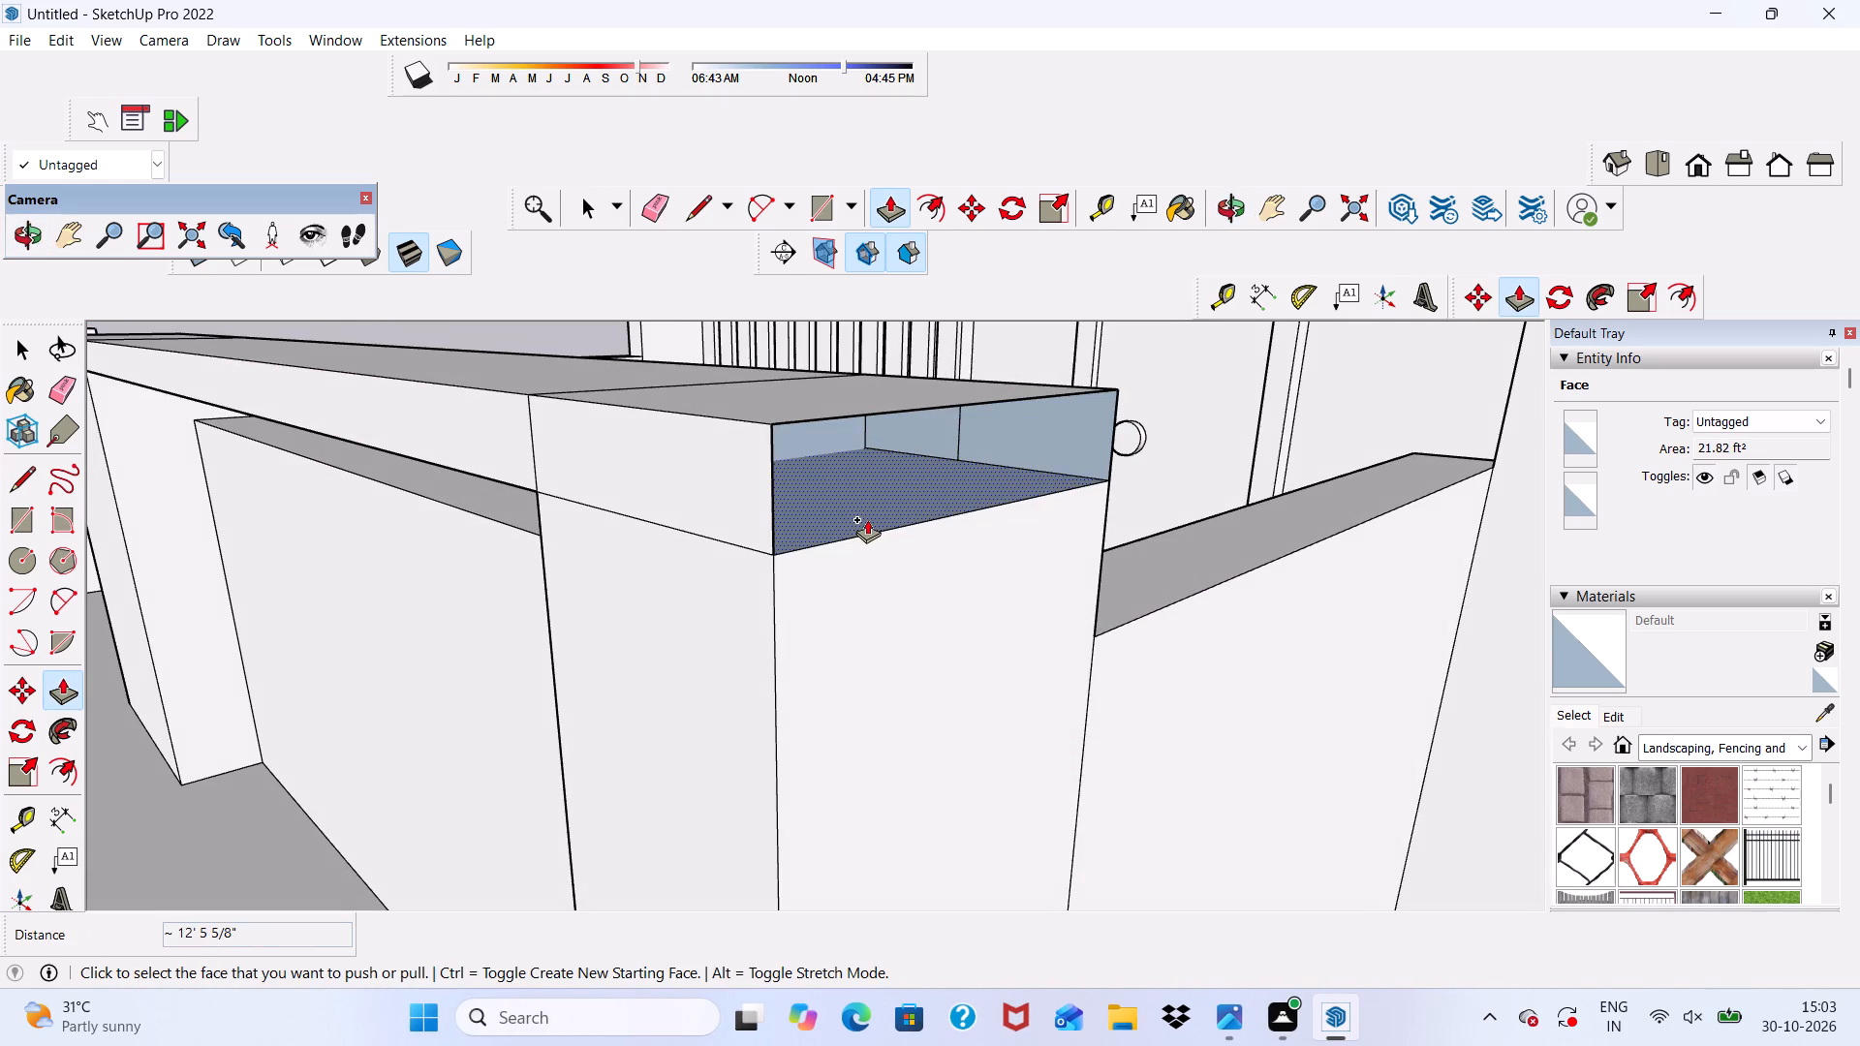
click(867, 519)
click(741, 408)
click(728, 389)
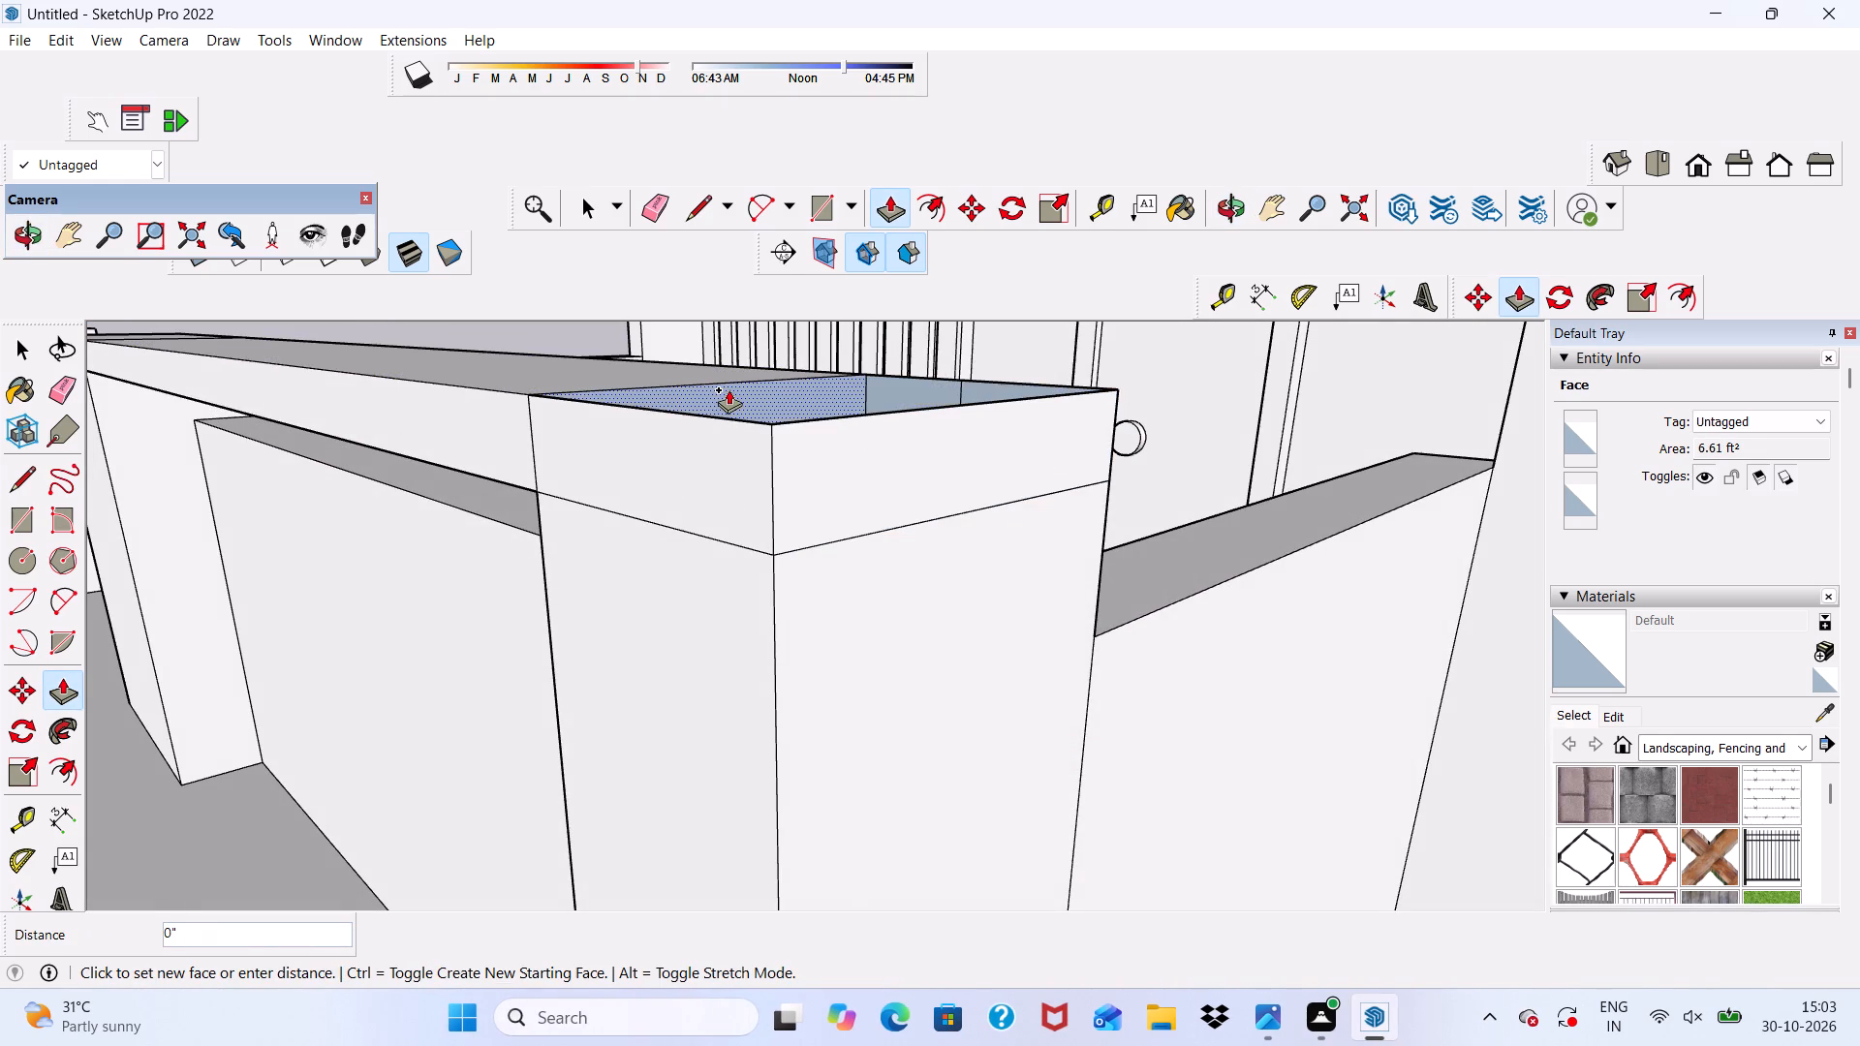
click(835, 560)
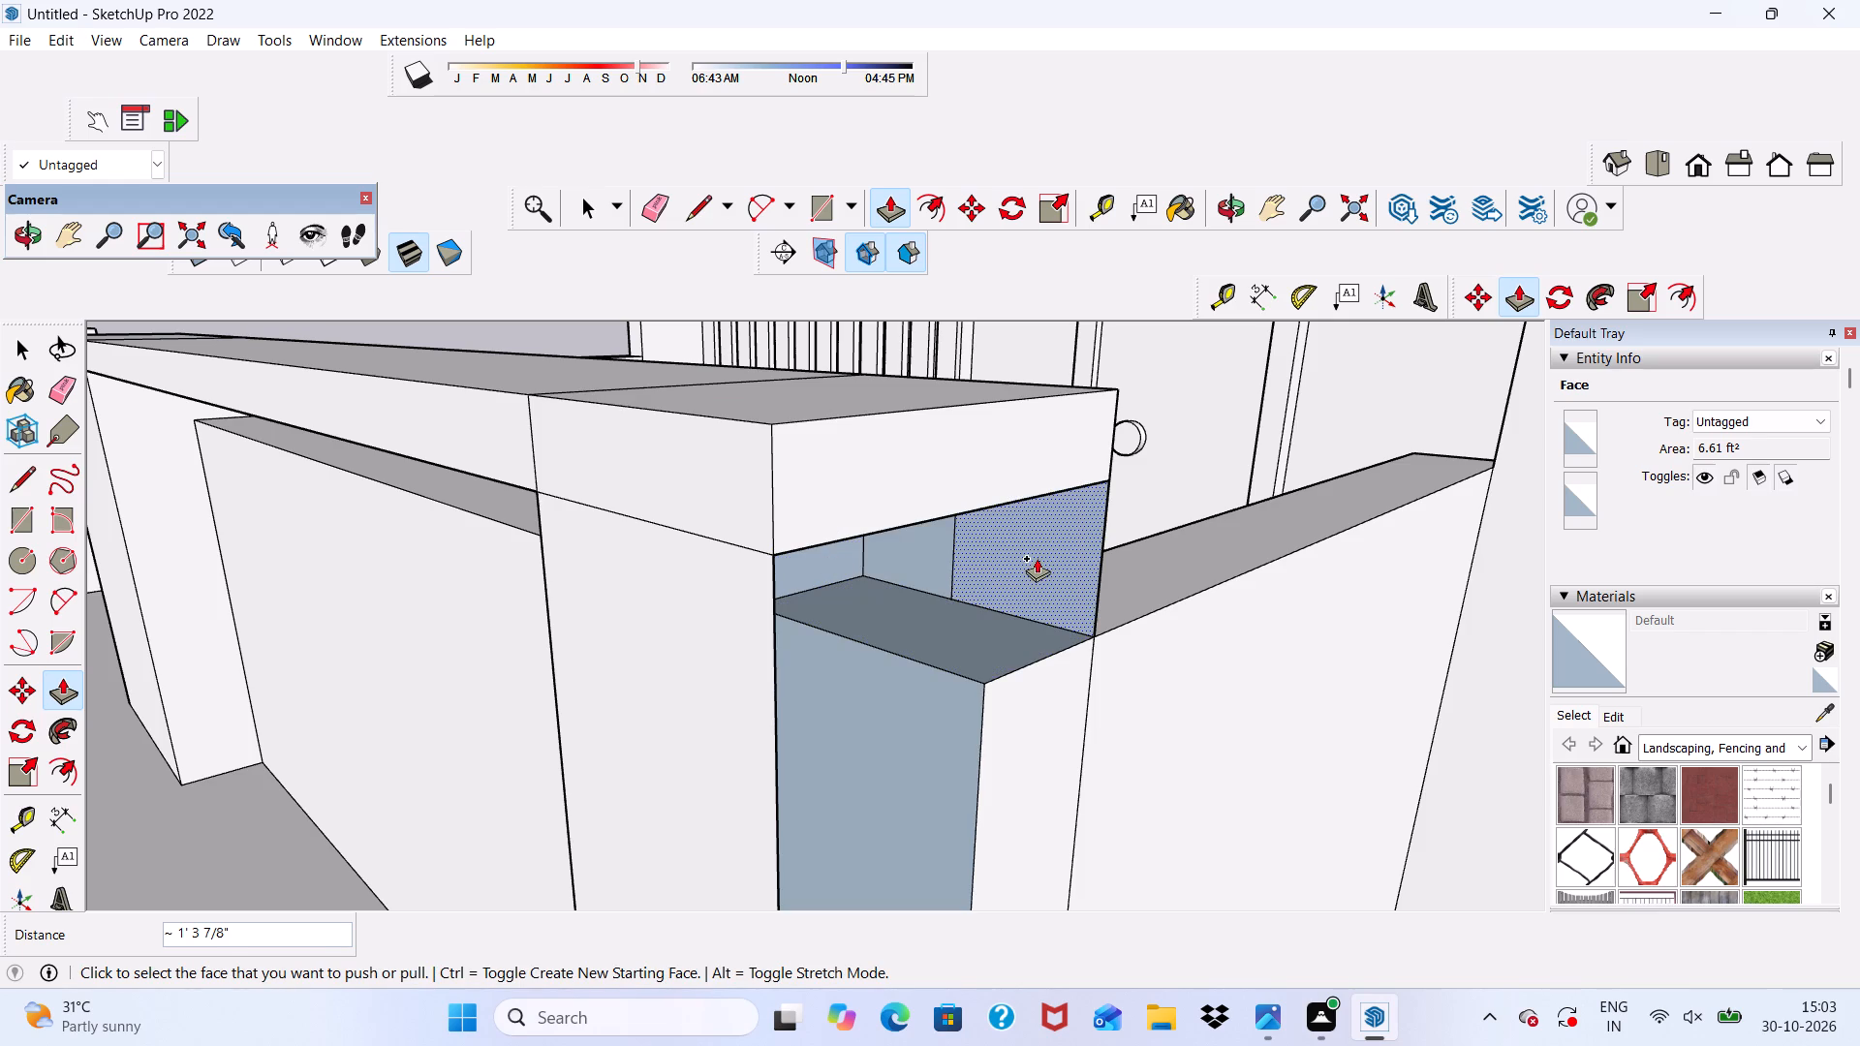
click(1037, 558)
key(space)
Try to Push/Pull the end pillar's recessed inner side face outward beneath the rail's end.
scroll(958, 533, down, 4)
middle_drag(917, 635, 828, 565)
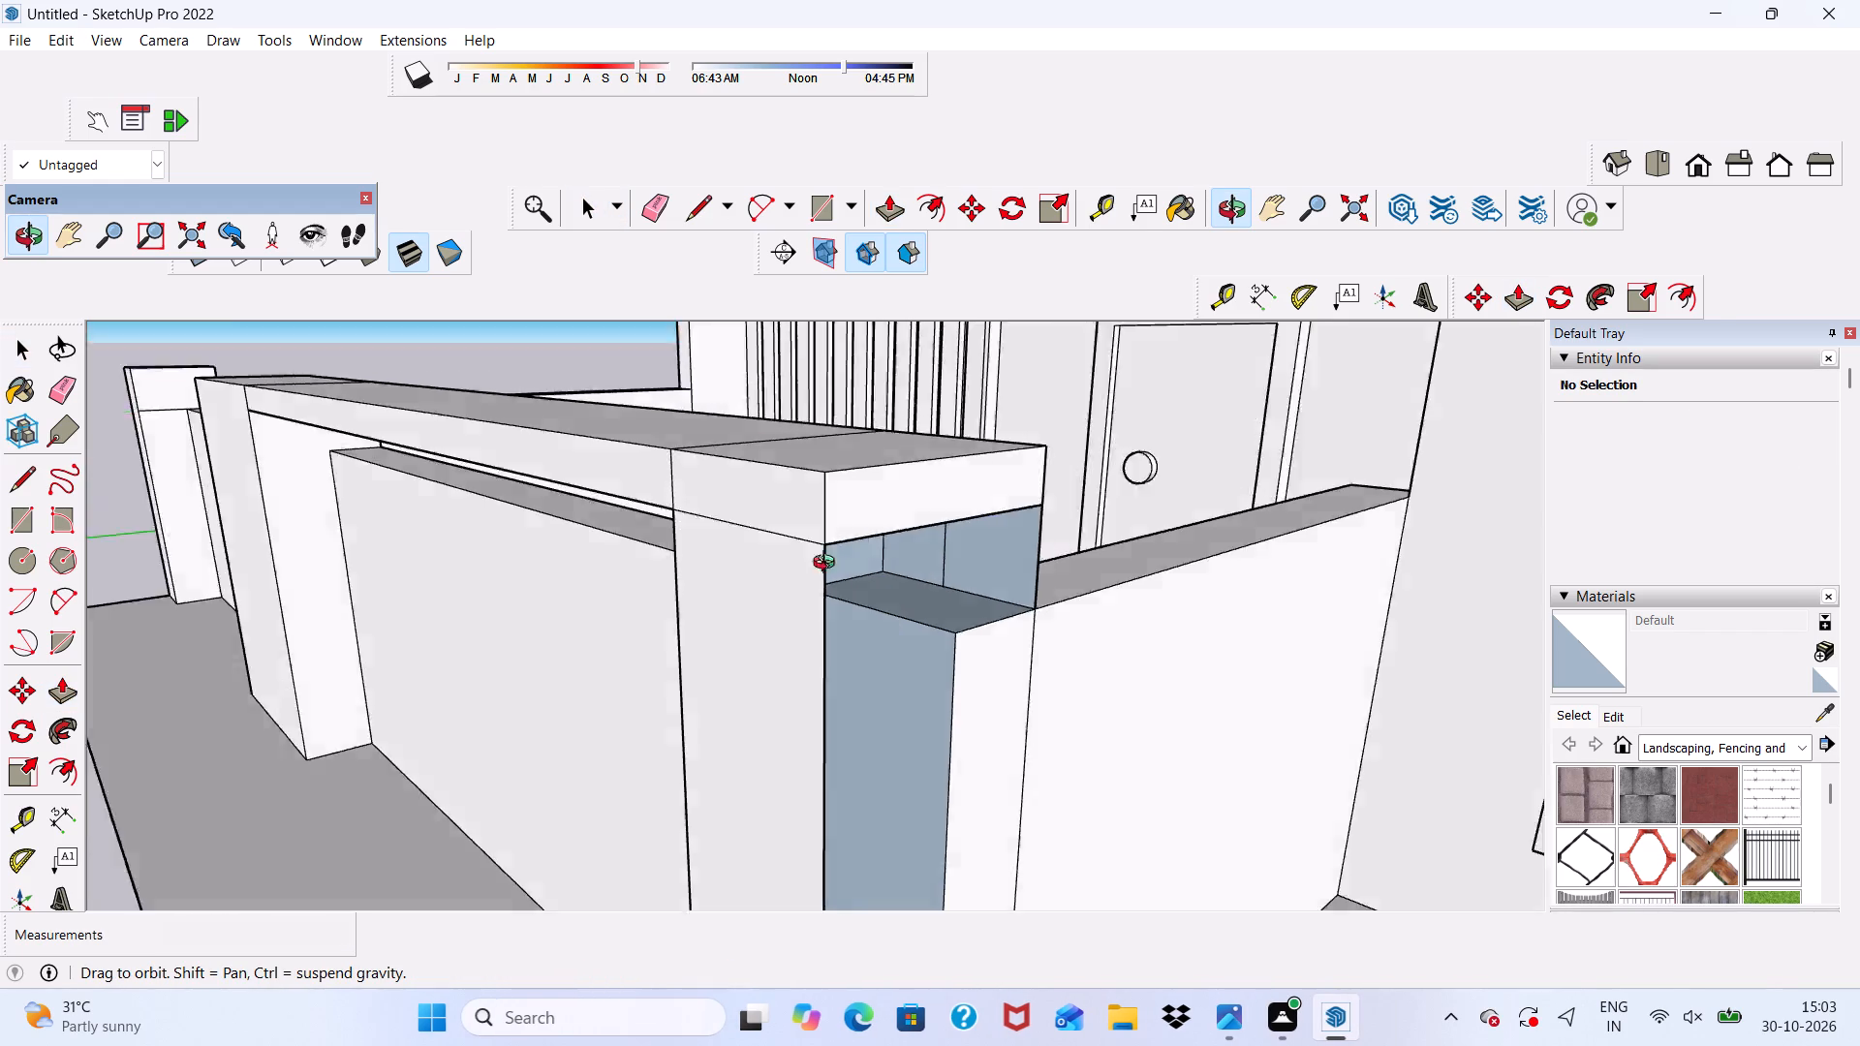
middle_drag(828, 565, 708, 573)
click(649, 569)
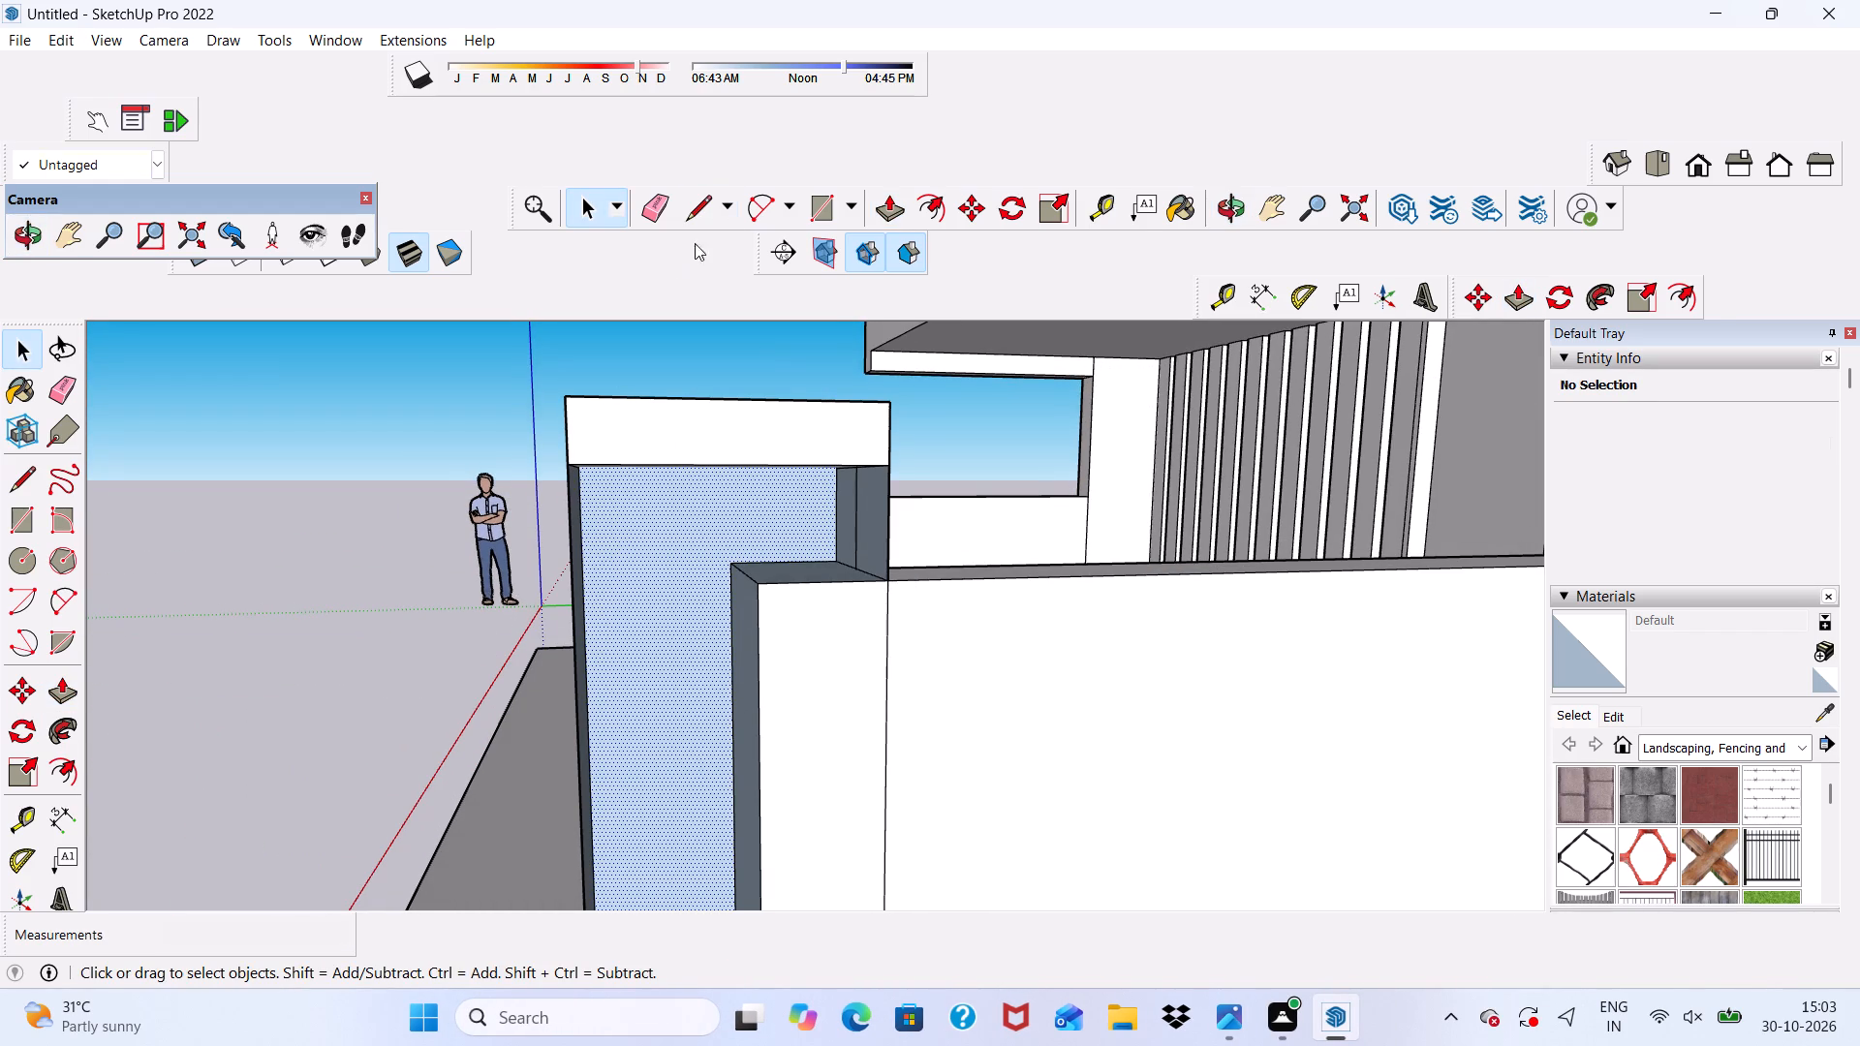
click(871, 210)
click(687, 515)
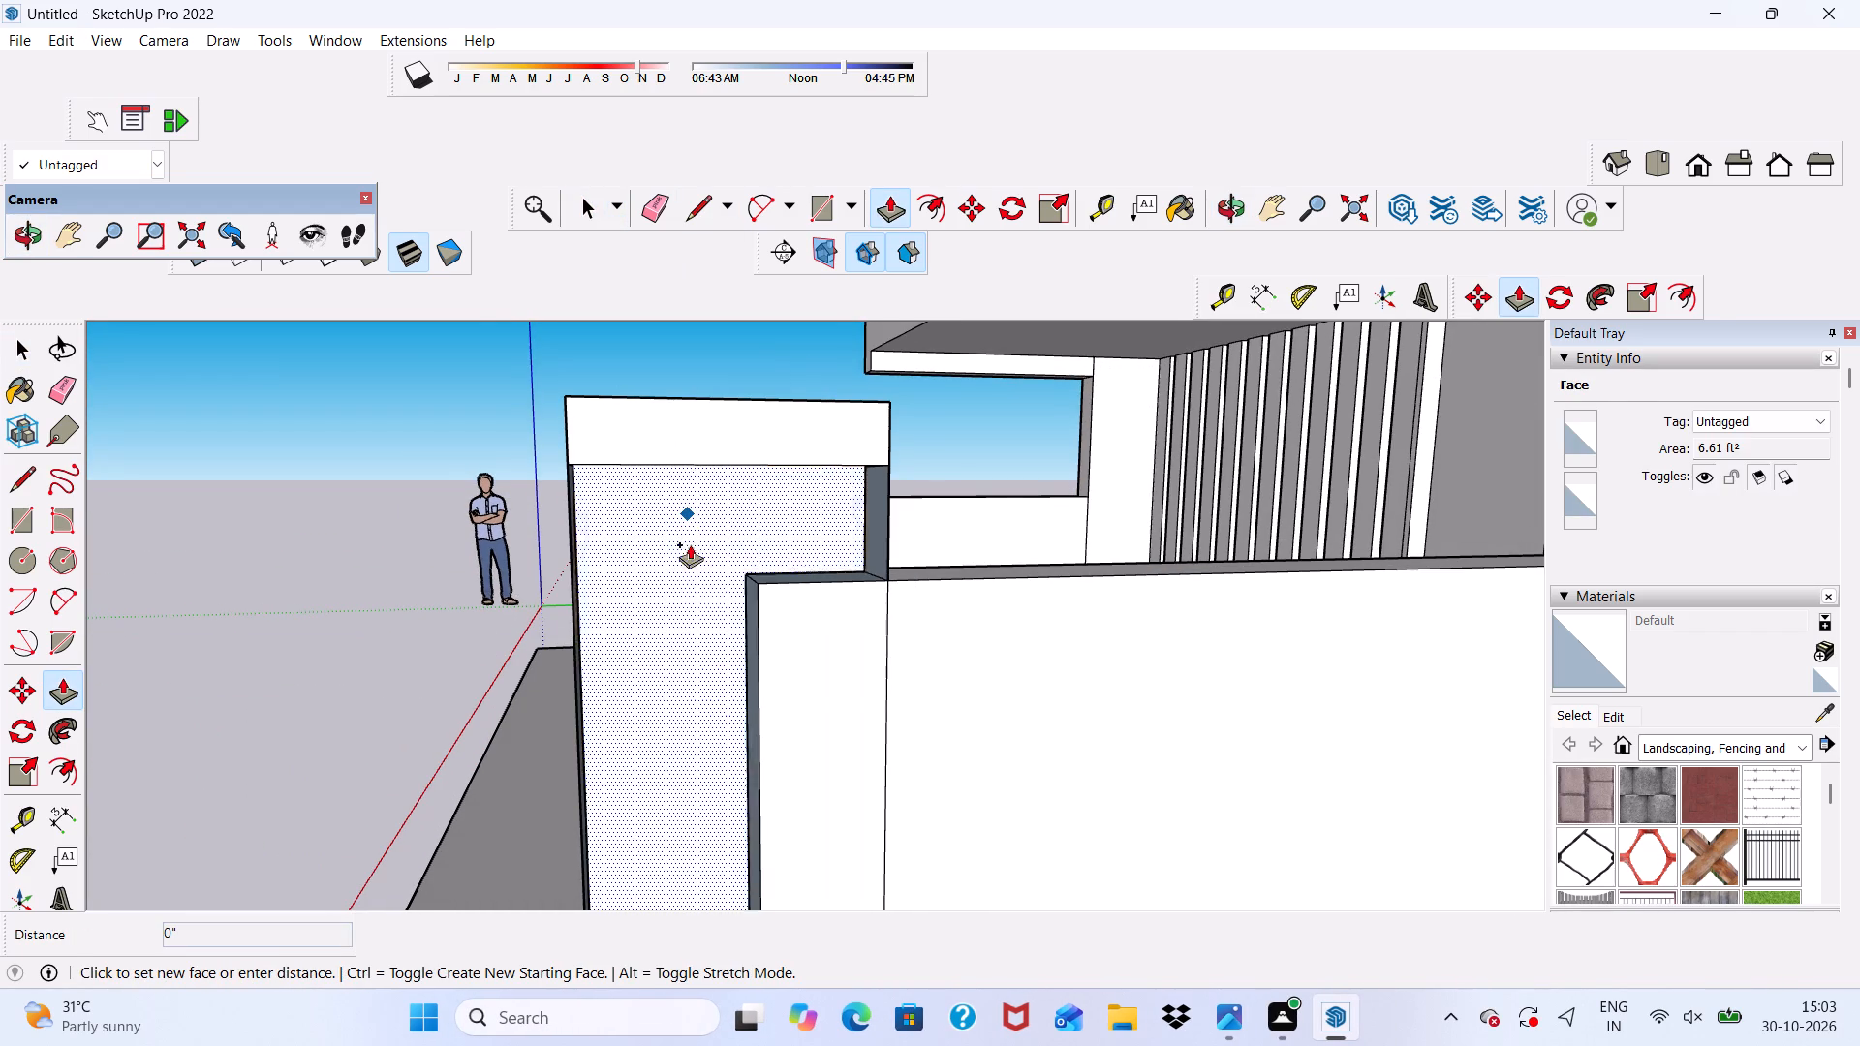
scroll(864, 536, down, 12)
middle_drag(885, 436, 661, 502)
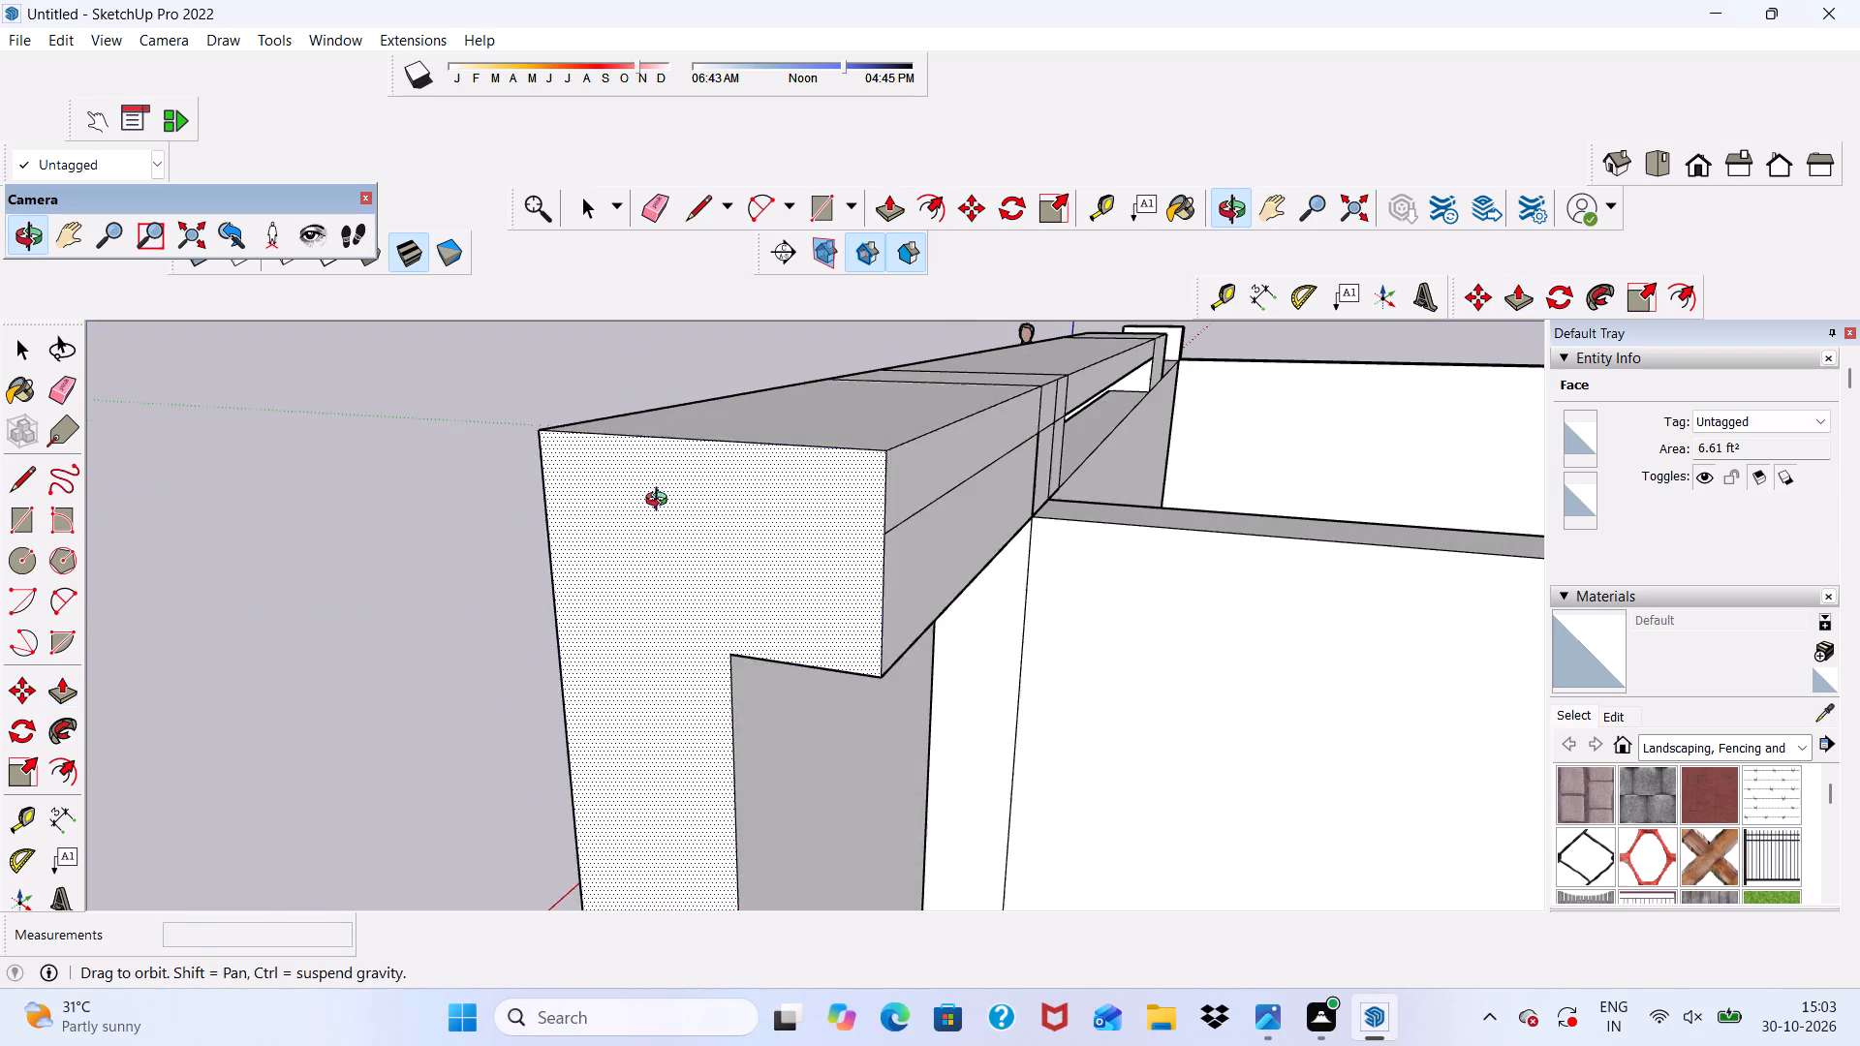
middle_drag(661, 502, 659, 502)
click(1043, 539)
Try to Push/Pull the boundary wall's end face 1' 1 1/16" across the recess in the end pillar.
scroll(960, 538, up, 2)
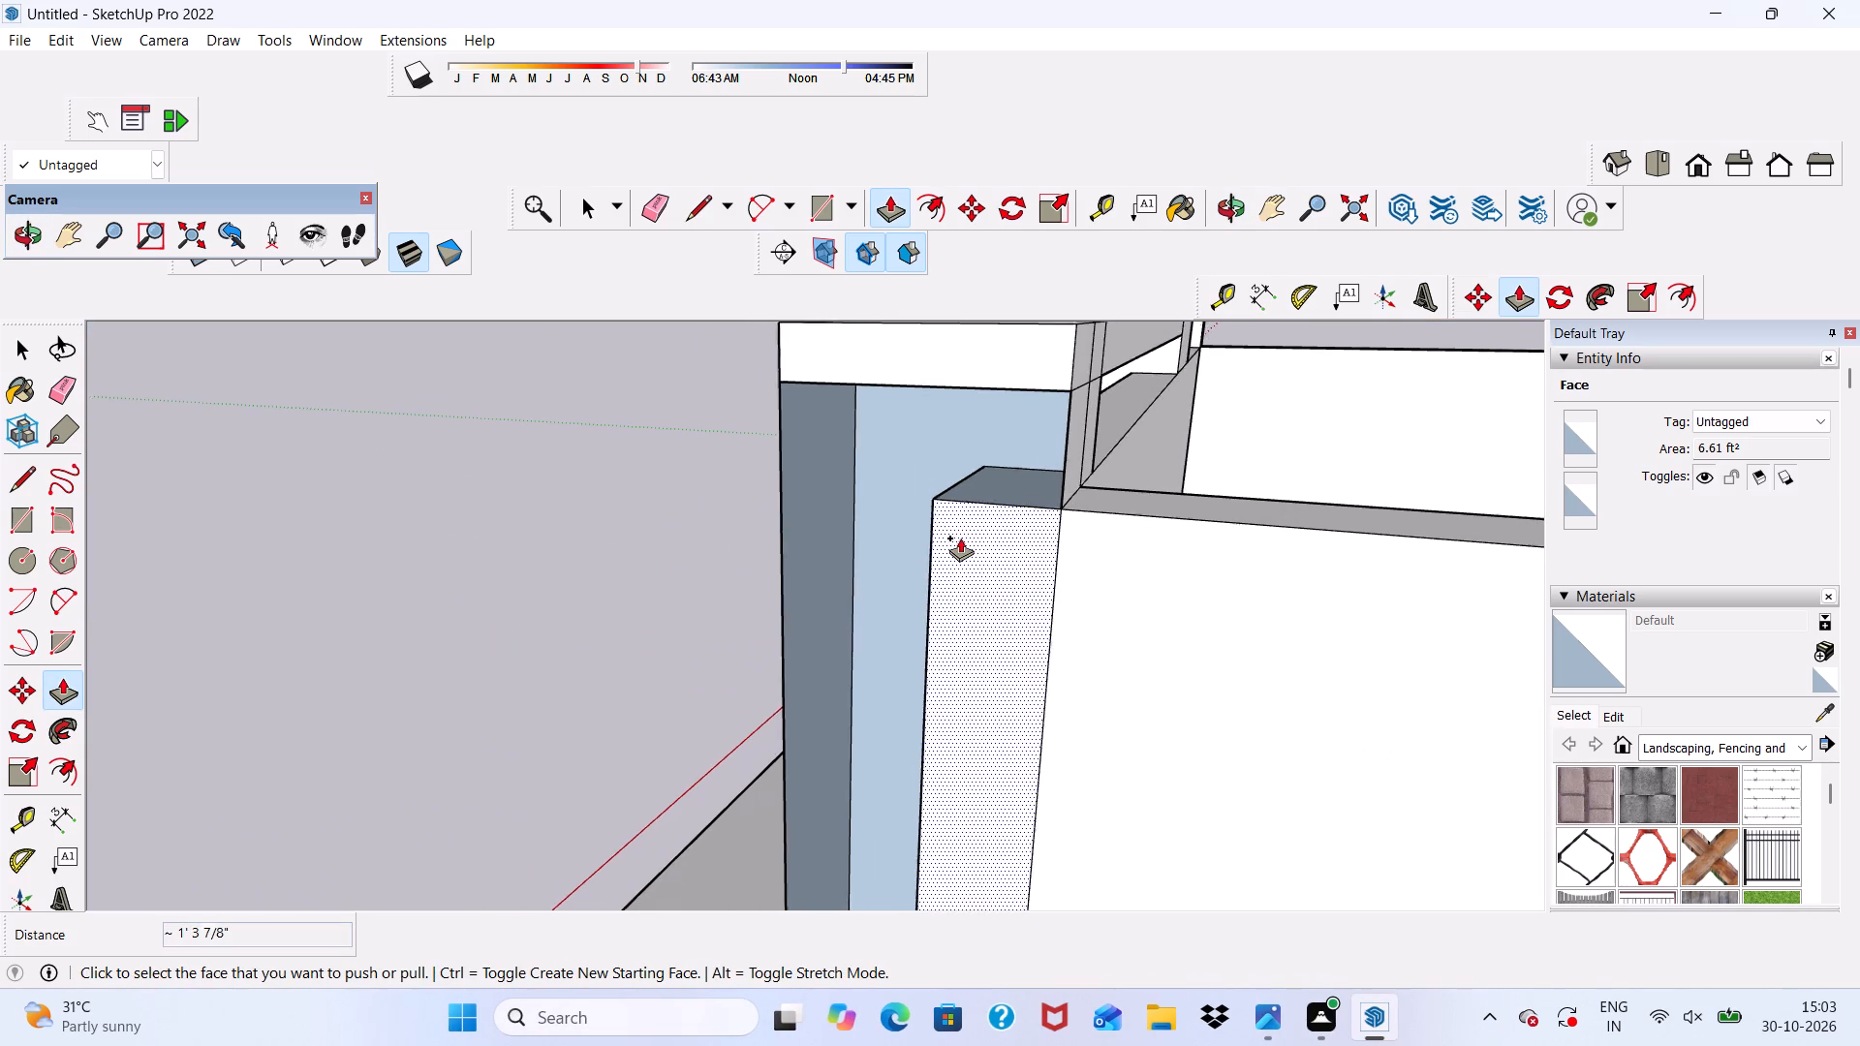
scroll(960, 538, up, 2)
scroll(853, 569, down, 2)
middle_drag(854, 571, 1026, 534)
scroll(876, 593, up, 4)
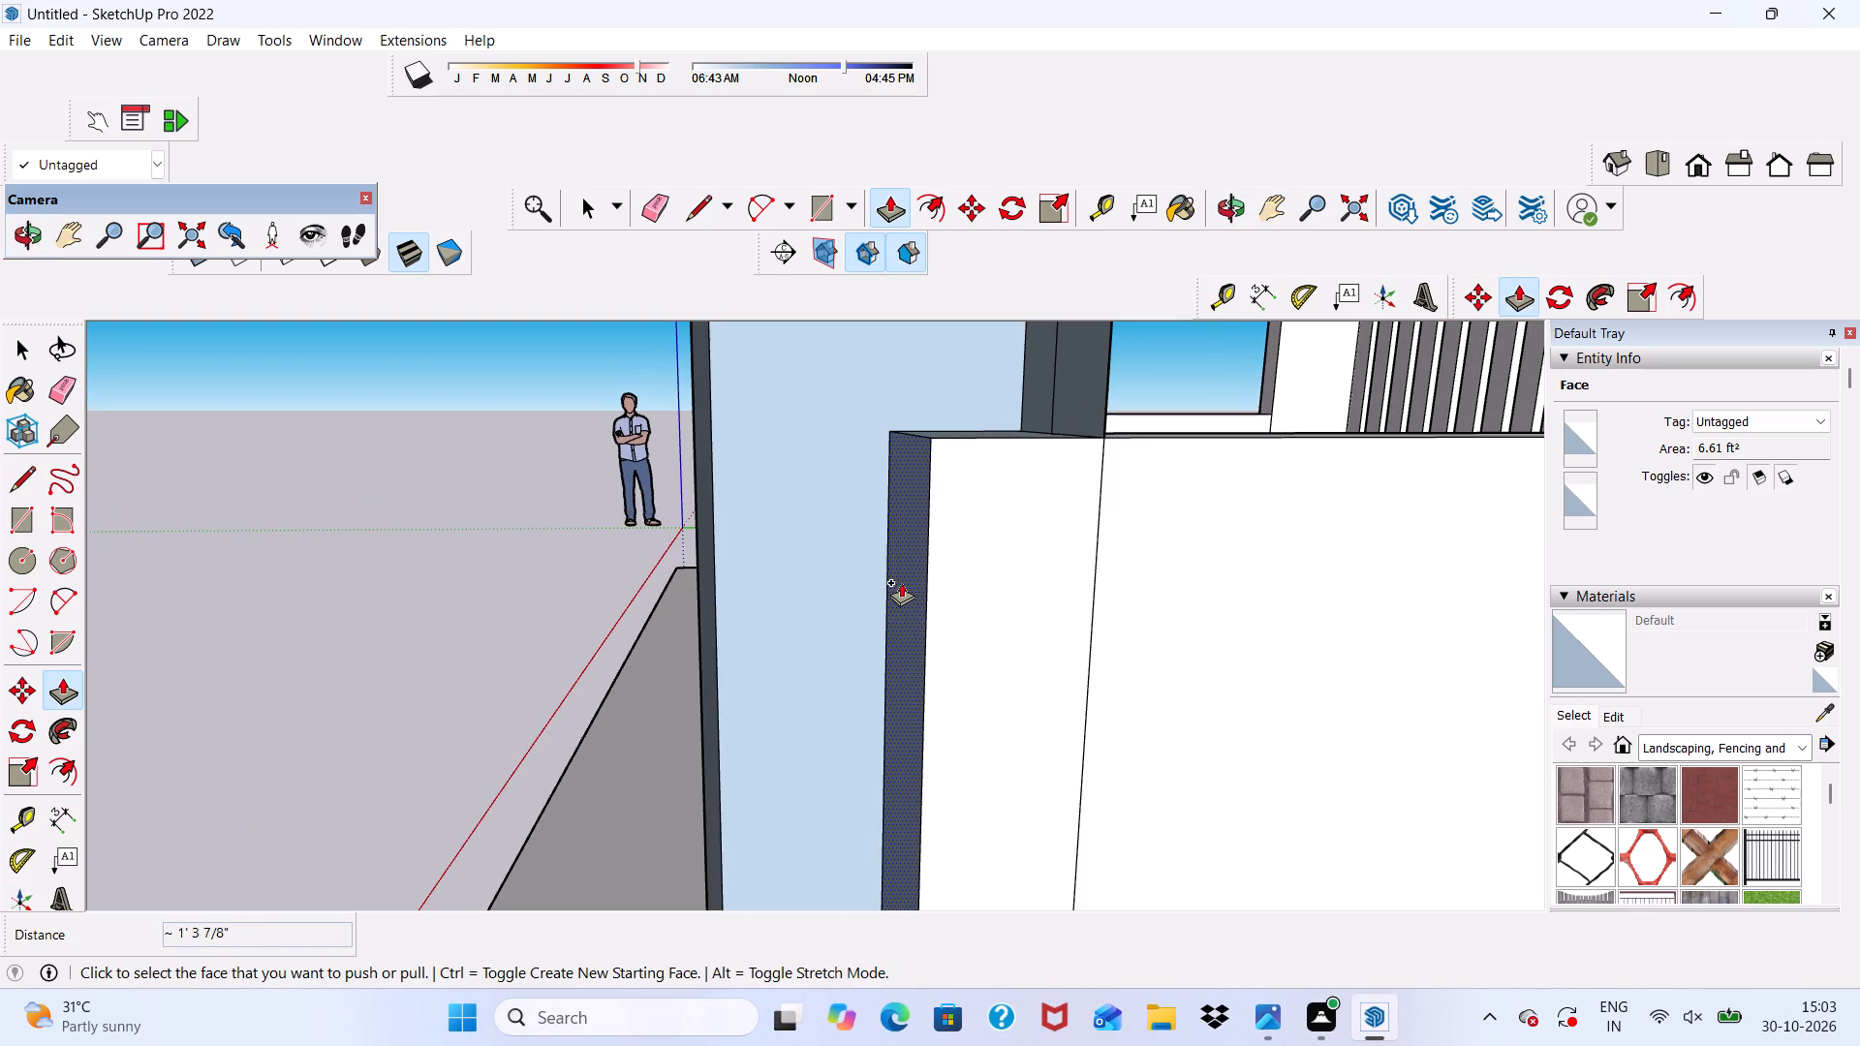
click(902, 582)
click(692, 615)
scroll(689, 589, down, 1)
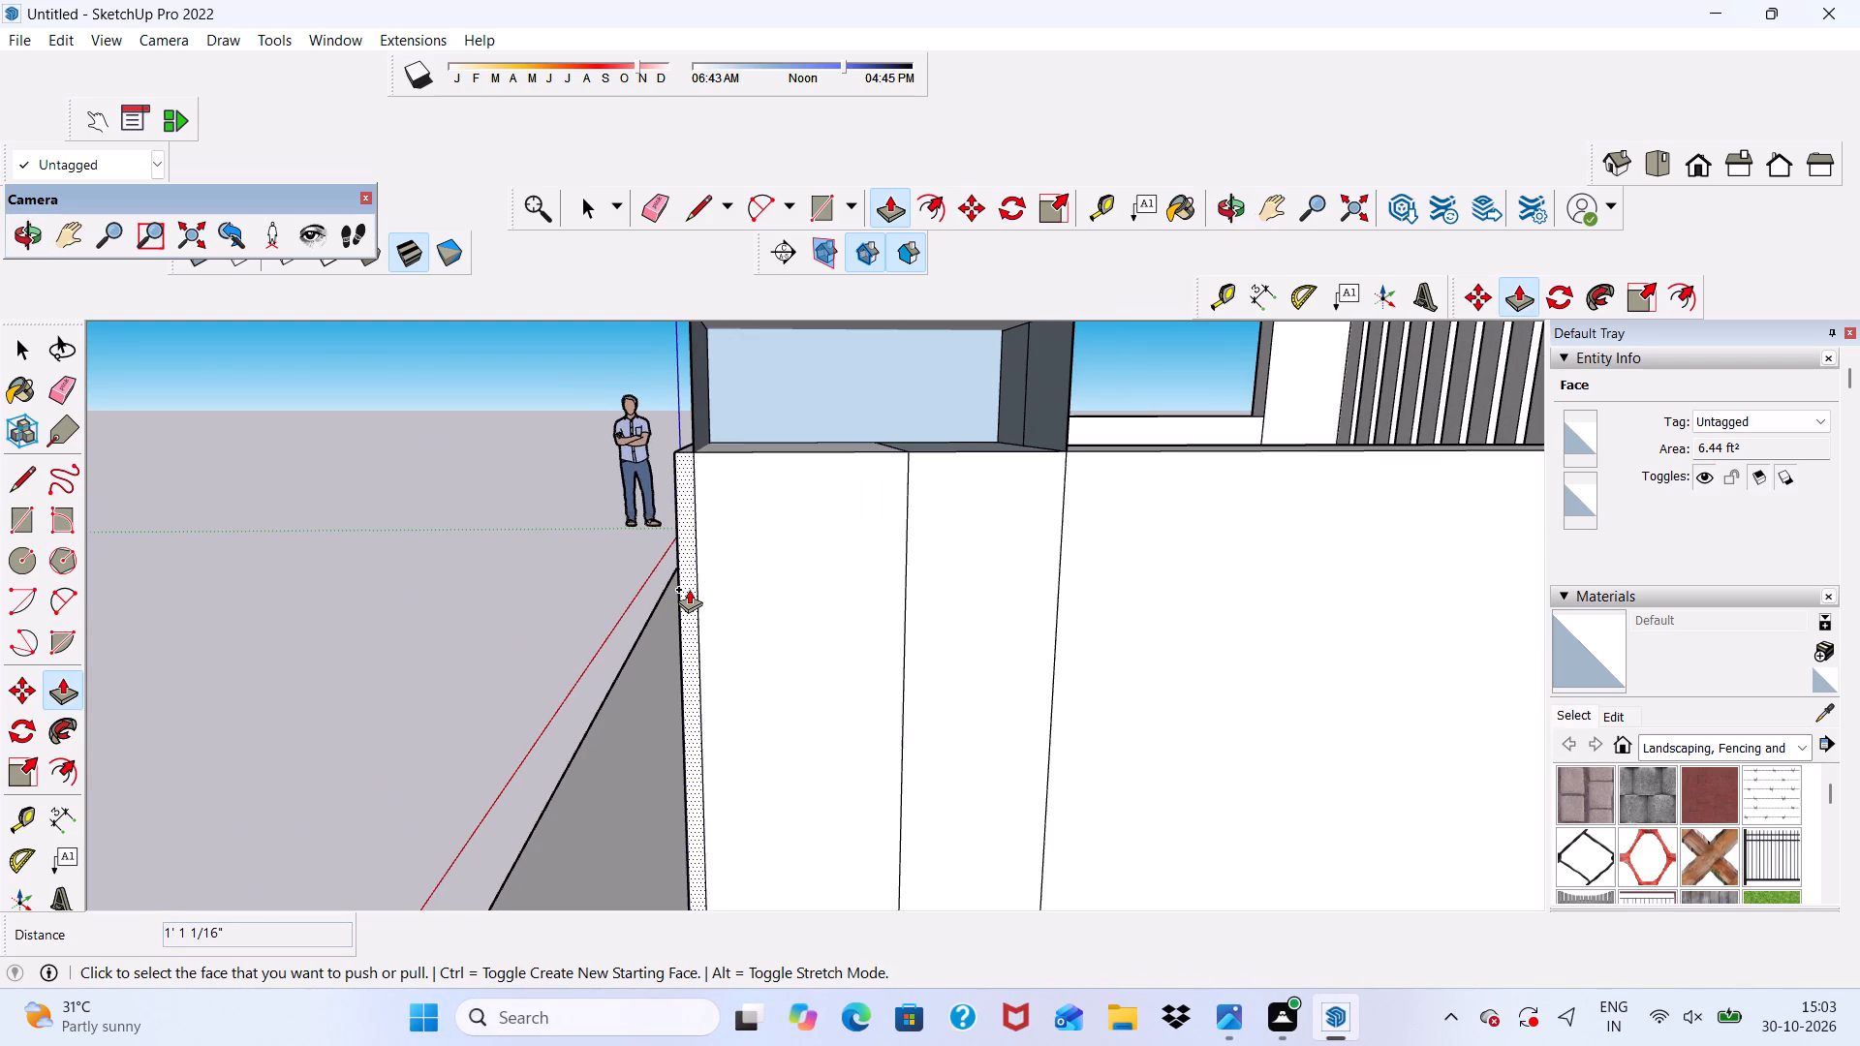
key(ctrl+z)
Push/Pull the wall's end face across the end pillar's recess and bring the exposed inner face outward to fill the gap.
scroll(883, 595, up, 3)
click(883, 595)
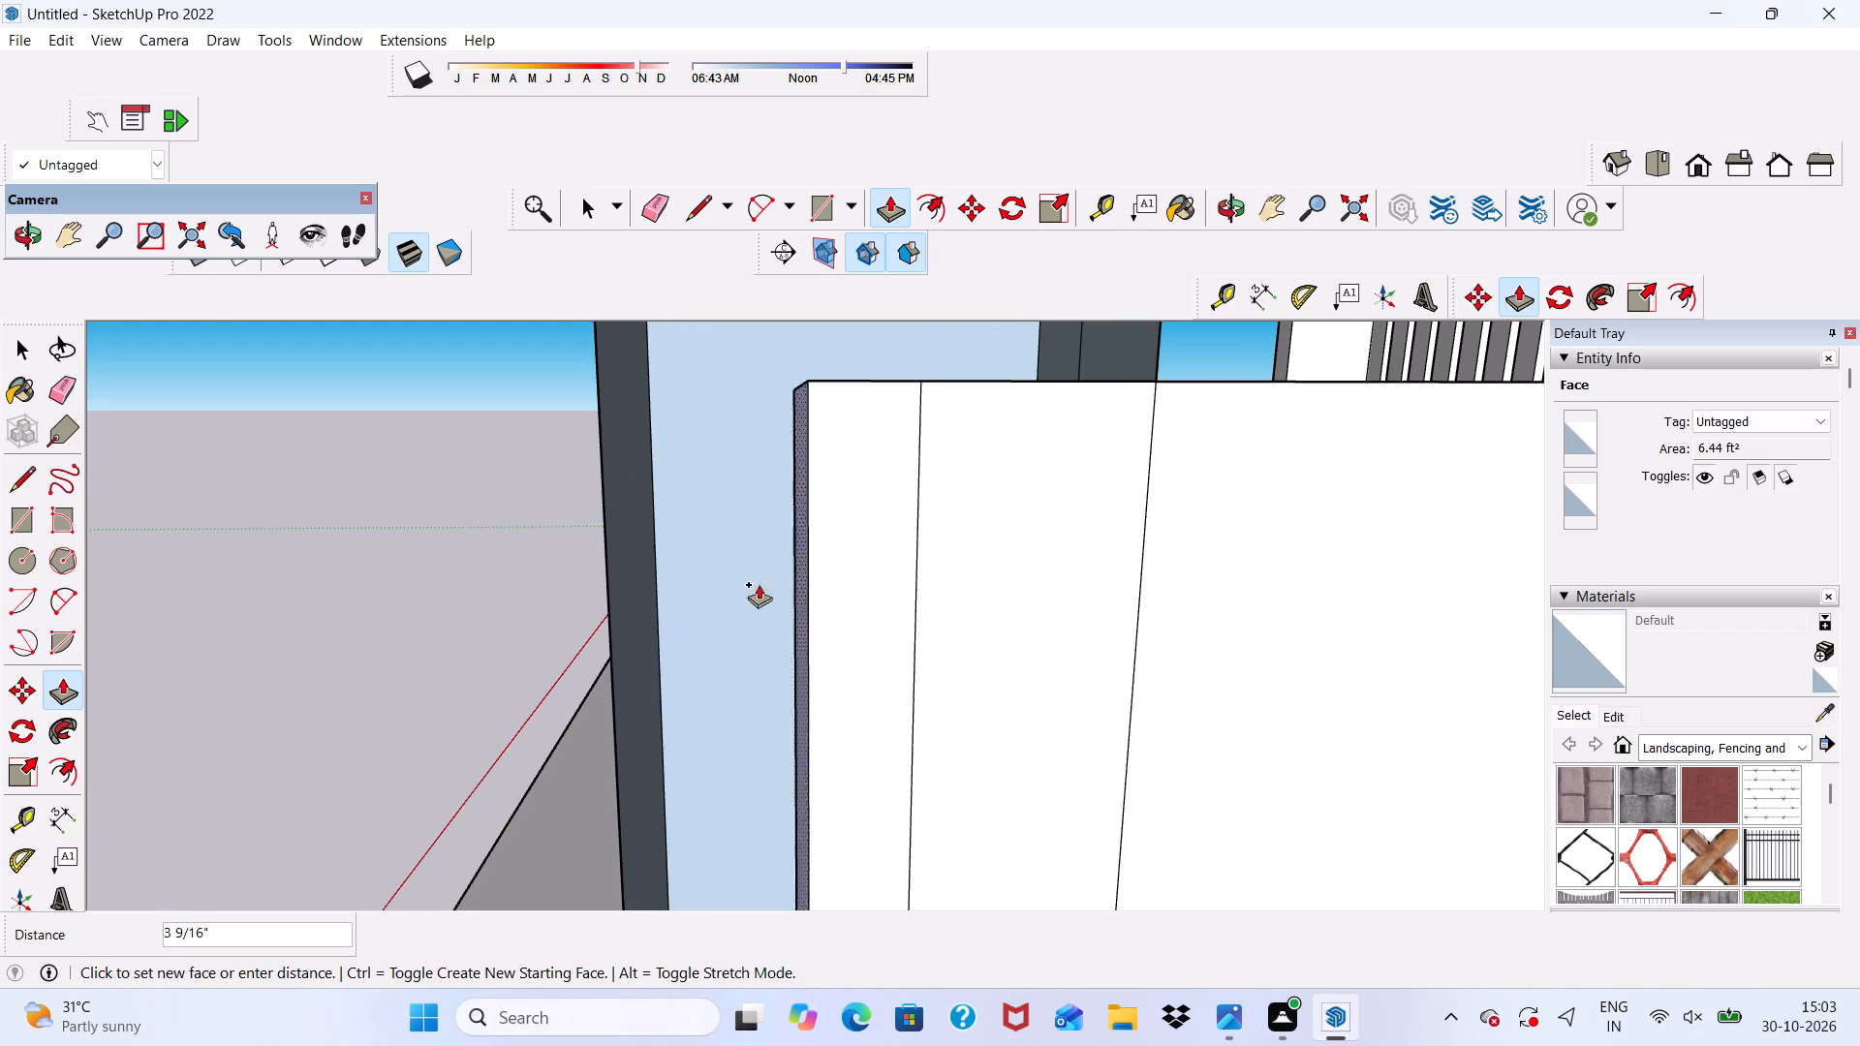
scroll(616, 585, down, 3)
middle_drag(616, 585, 915, 559)
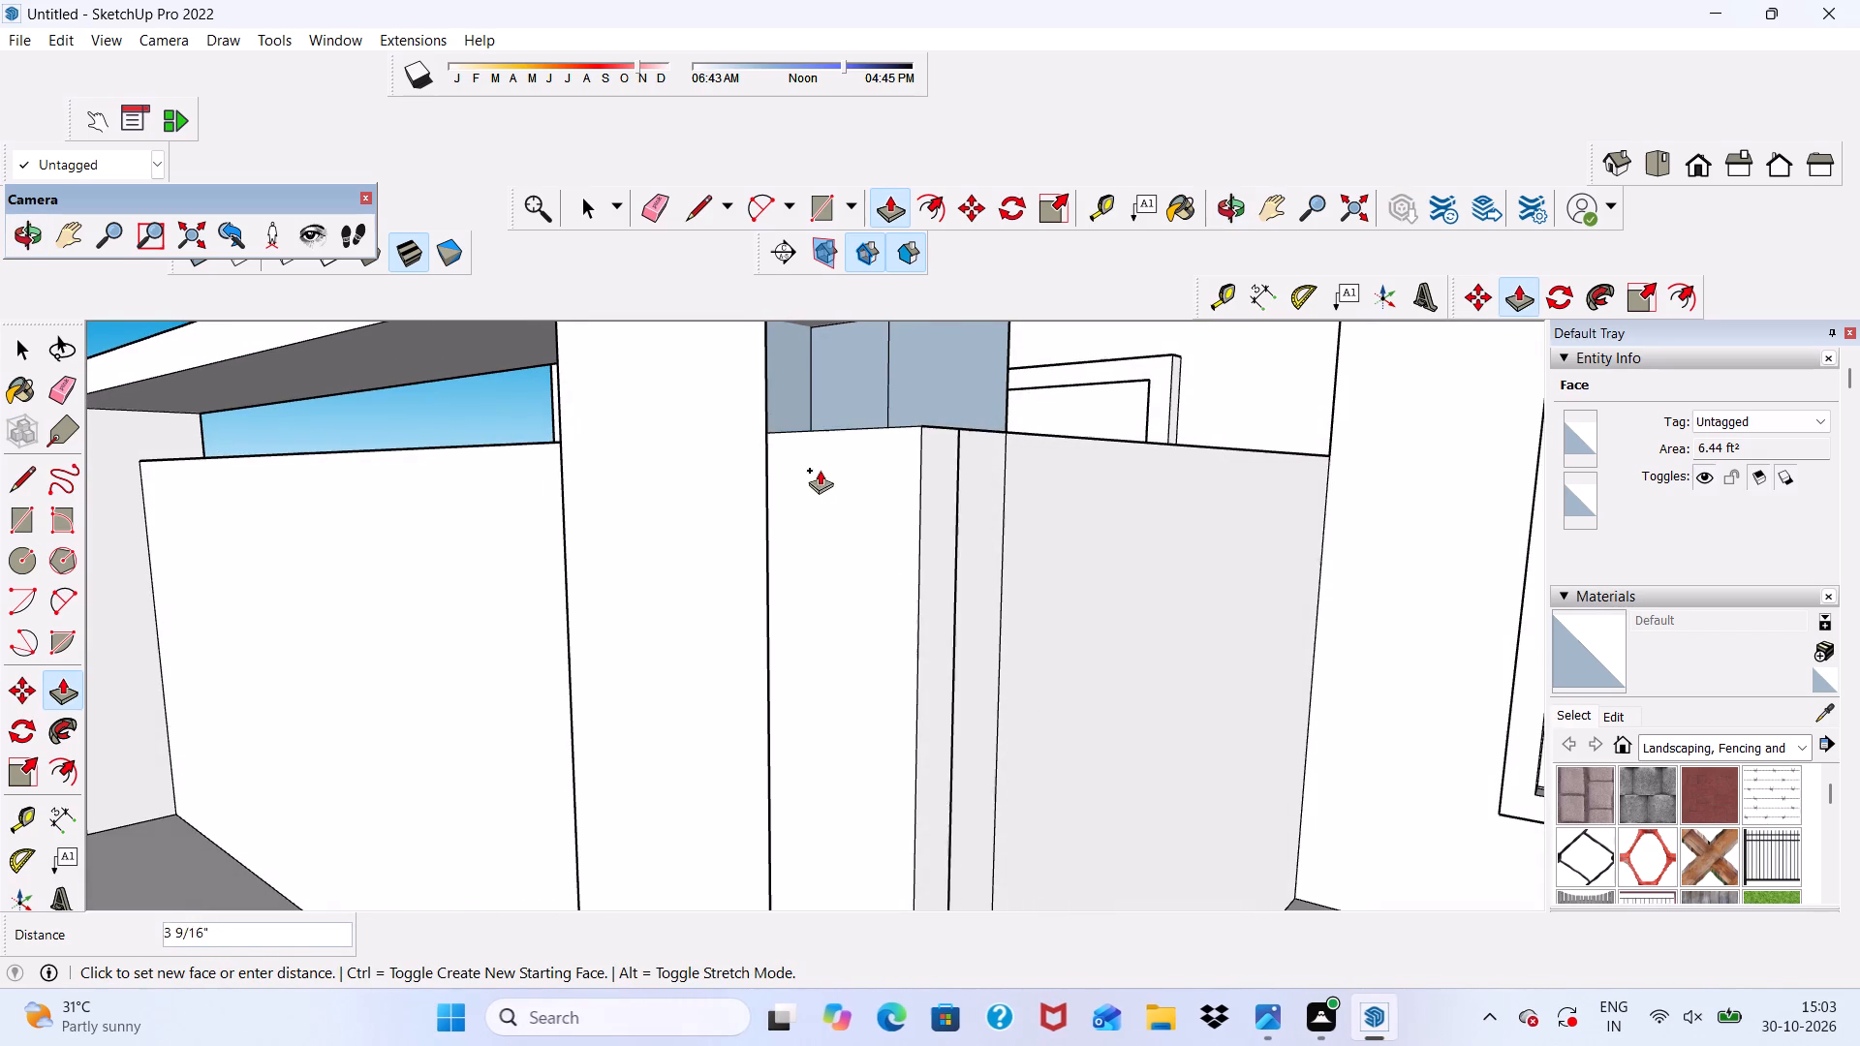
click(759, 419)
scroll(731, 491, up, 3)
click(648, 495)
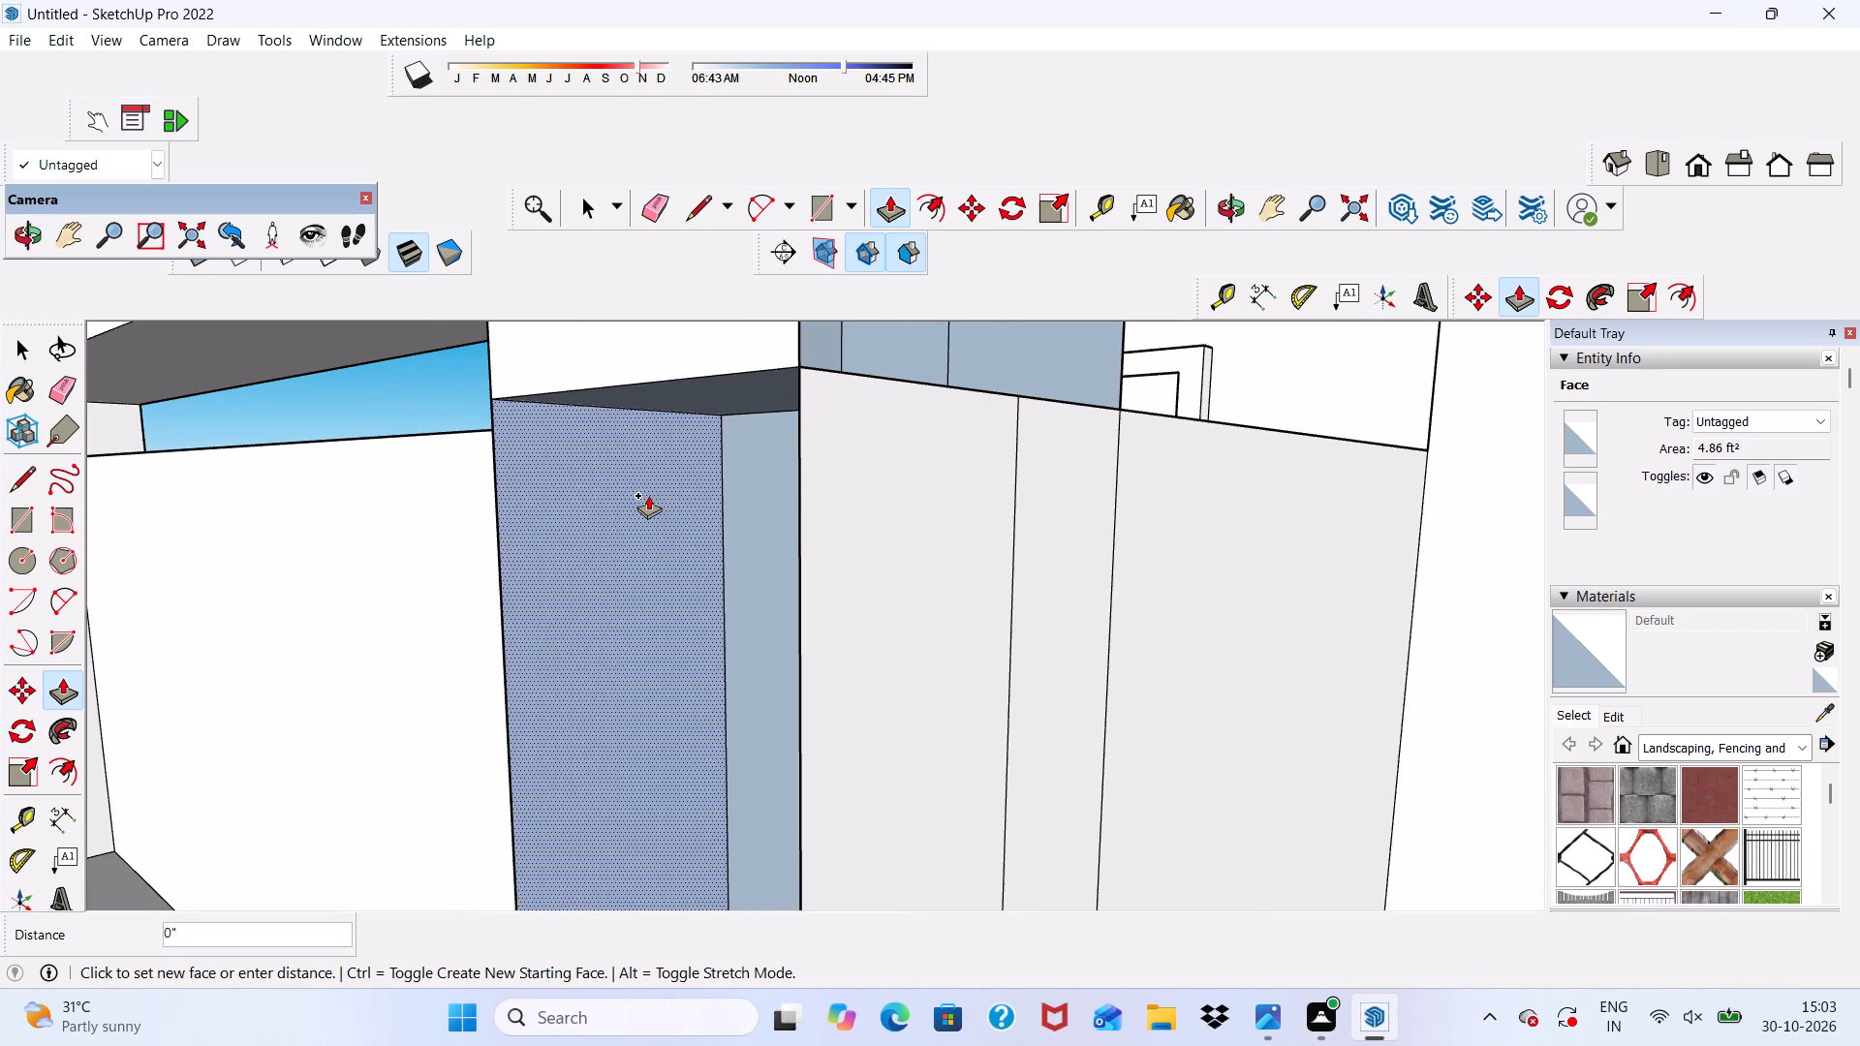
click(857, 415)
Push/Pull the underside face above the gap in the end pillar 5' down to the floor.
click(871, 391)
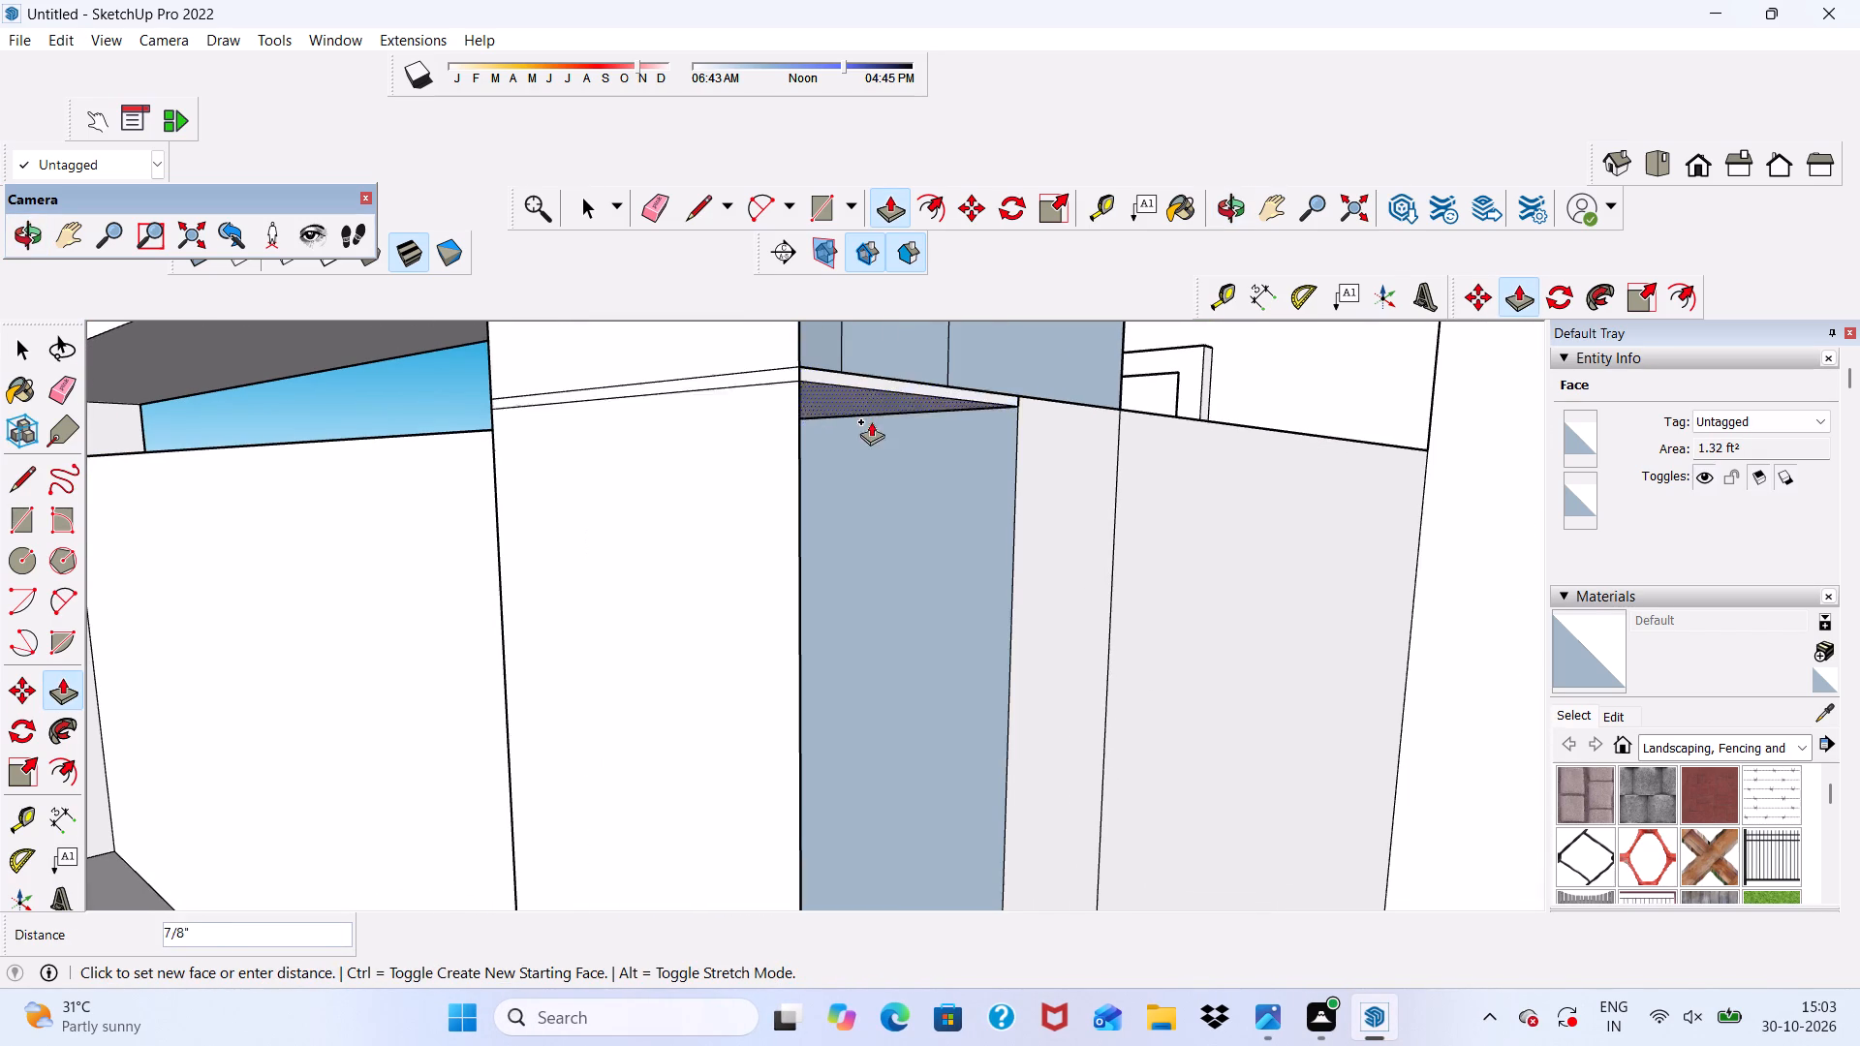
scroll(793, 336, down, 17)
scroll(896, 681, up, 2)
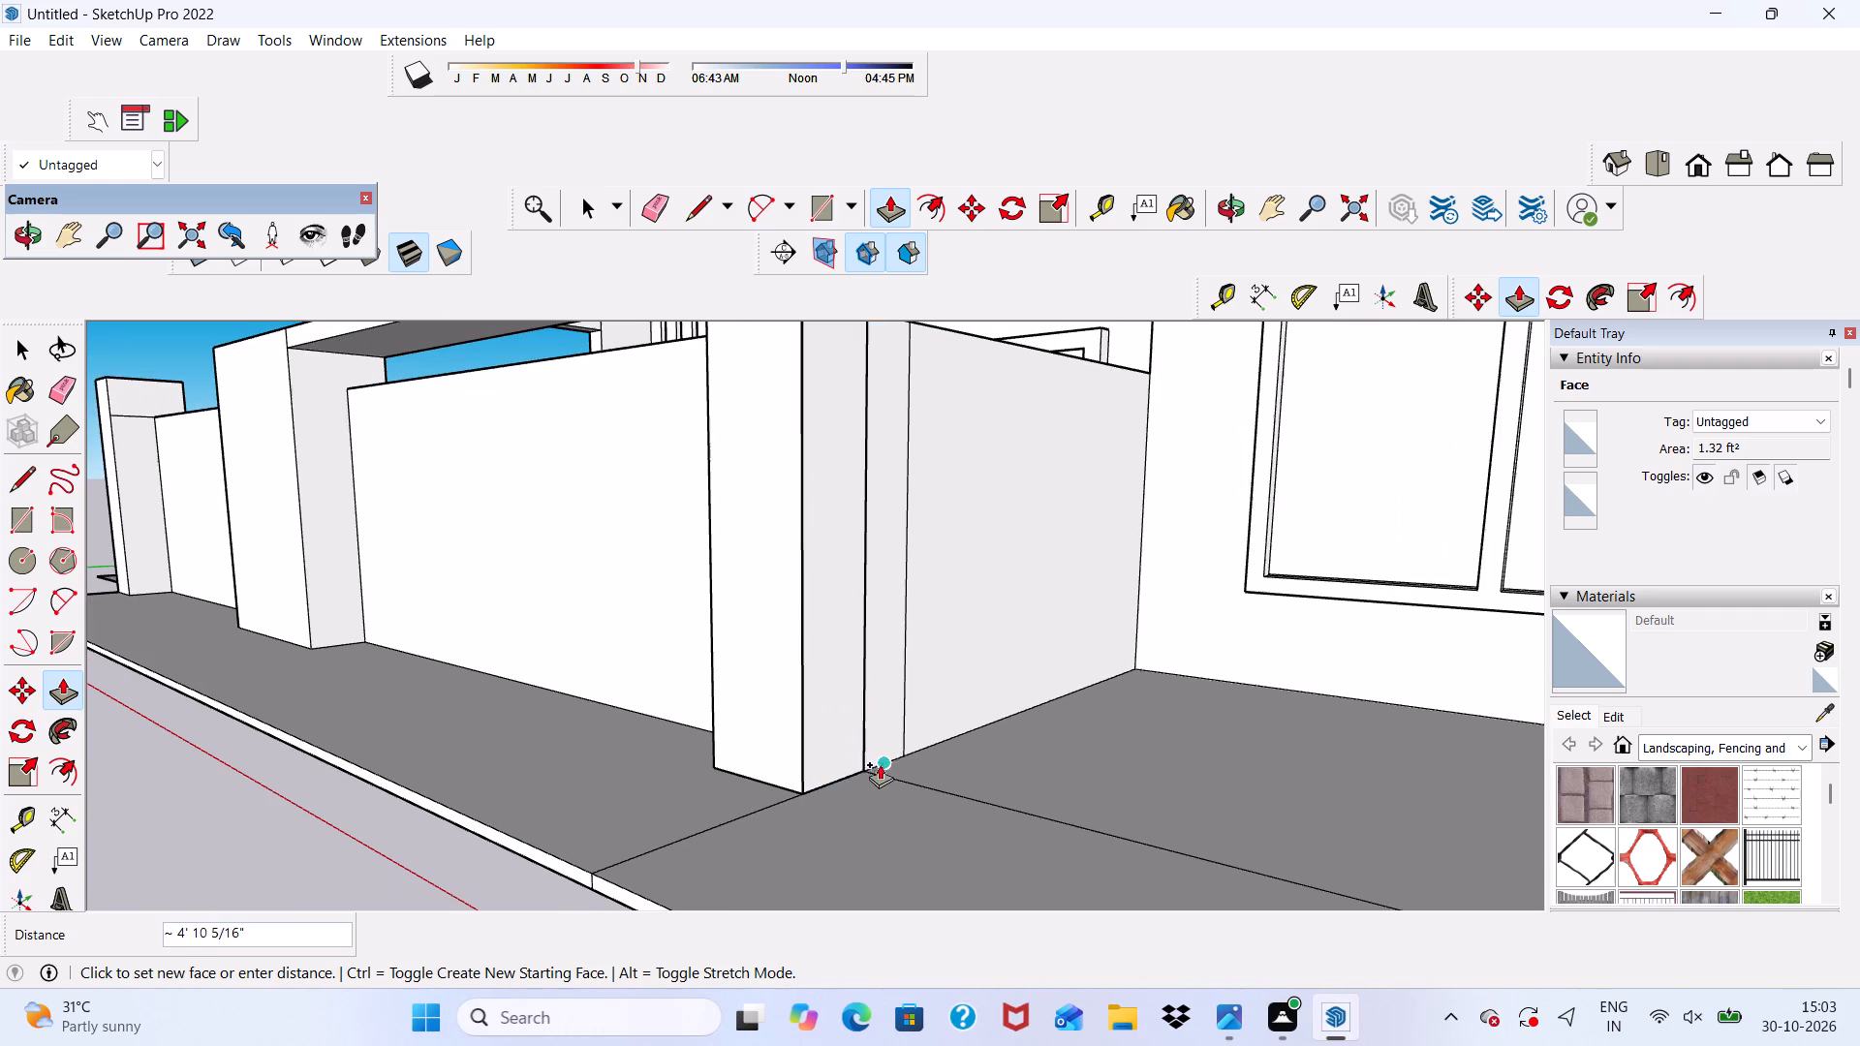
click(875, 779)
Push/Pull the two ledge faces in the end pillar's upper recess 1' up to the rail's top level.
scroll(855, 749, down, 9)
middle_drag(895, 678, 835, 734)
scroll(754, 635, up, 4)
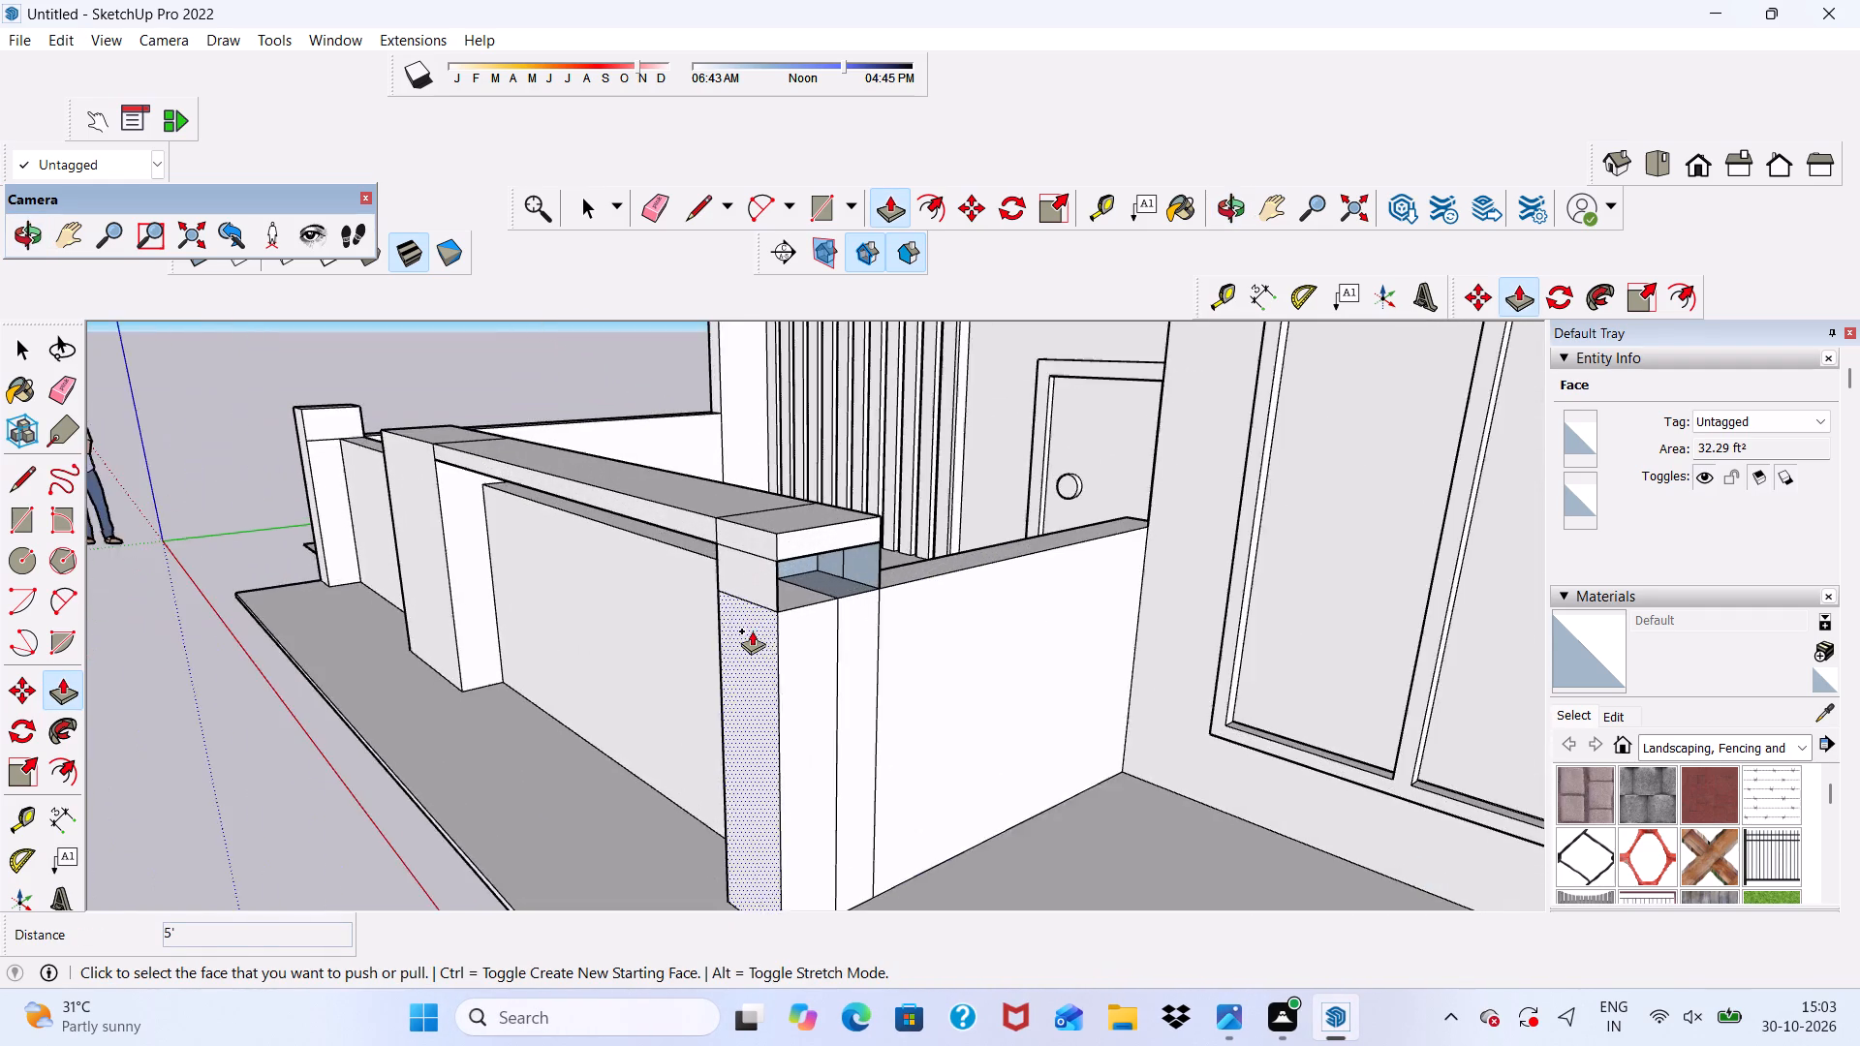
scroll(752, 631, up, 11)
click(799, 591)
click(740, 388)
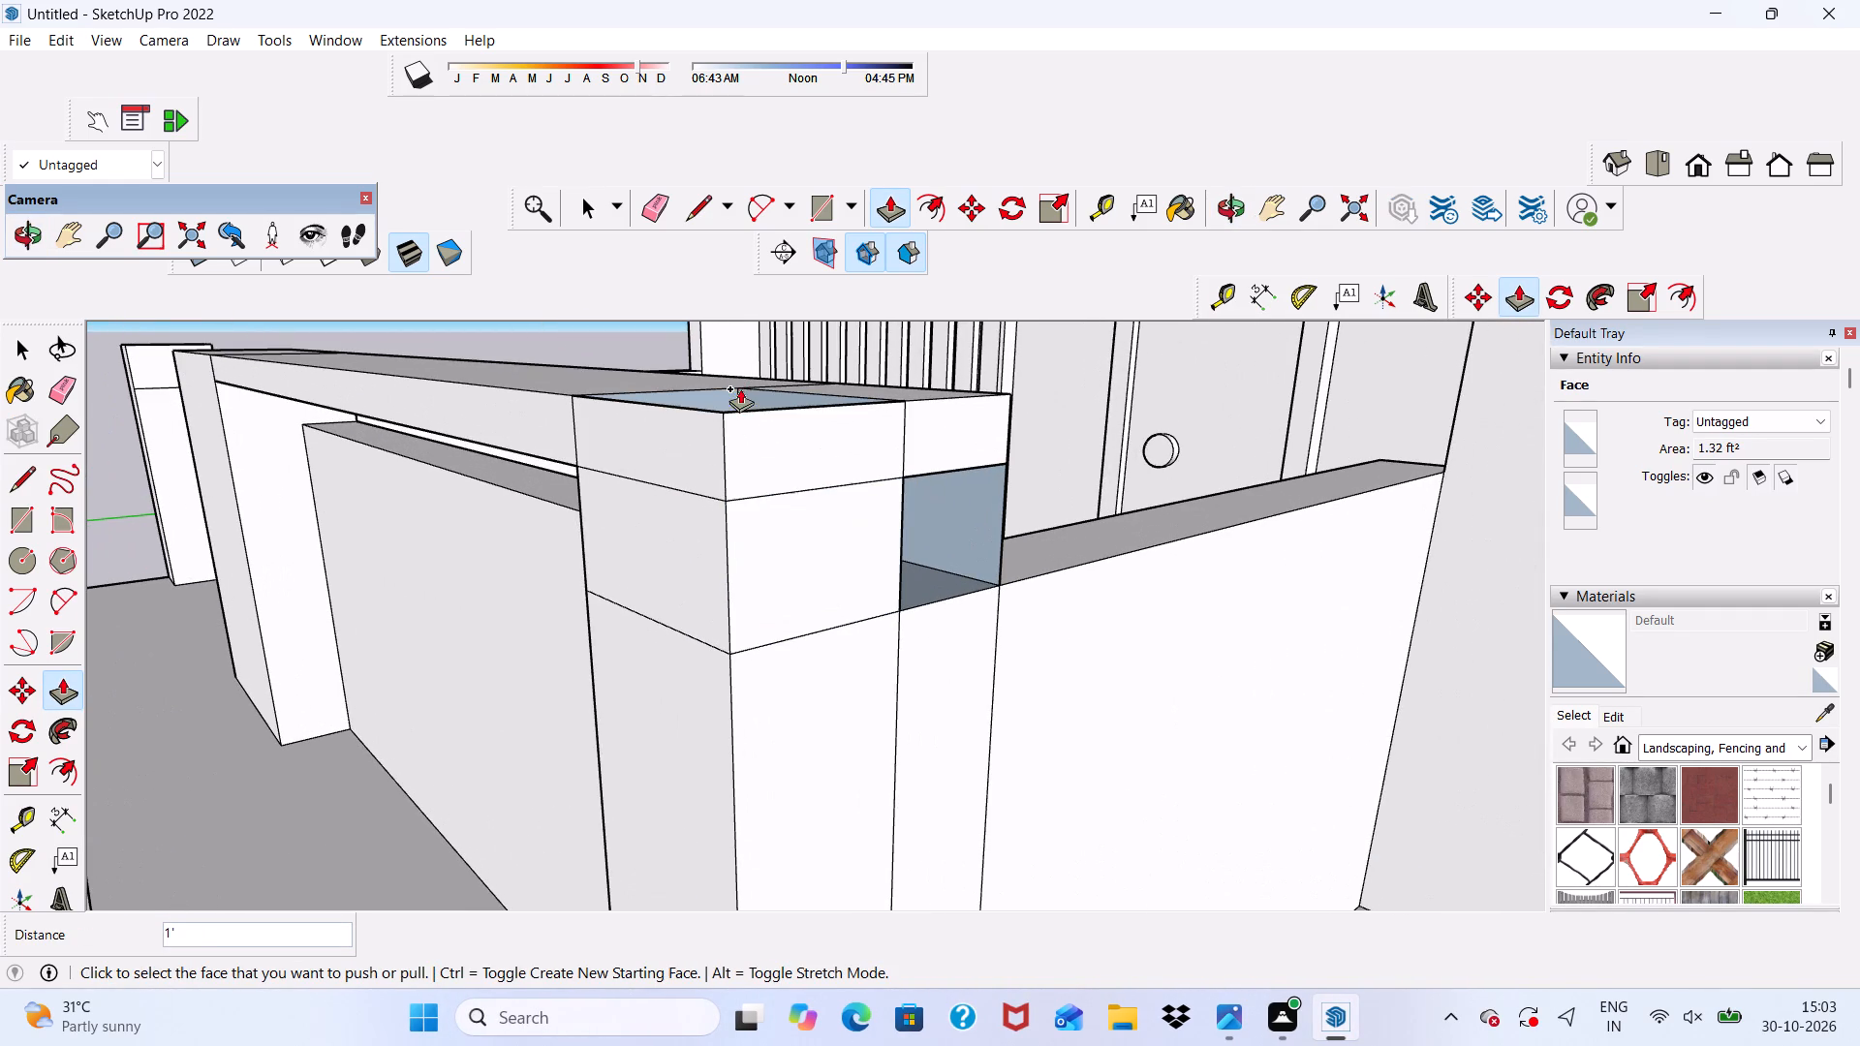
scroll(944, 558, up, 4)
click(942, 593)
scroll(882, 372, down, 13)
scroll(857, 345, up, 5)
scroll(734, 408, up, 5)
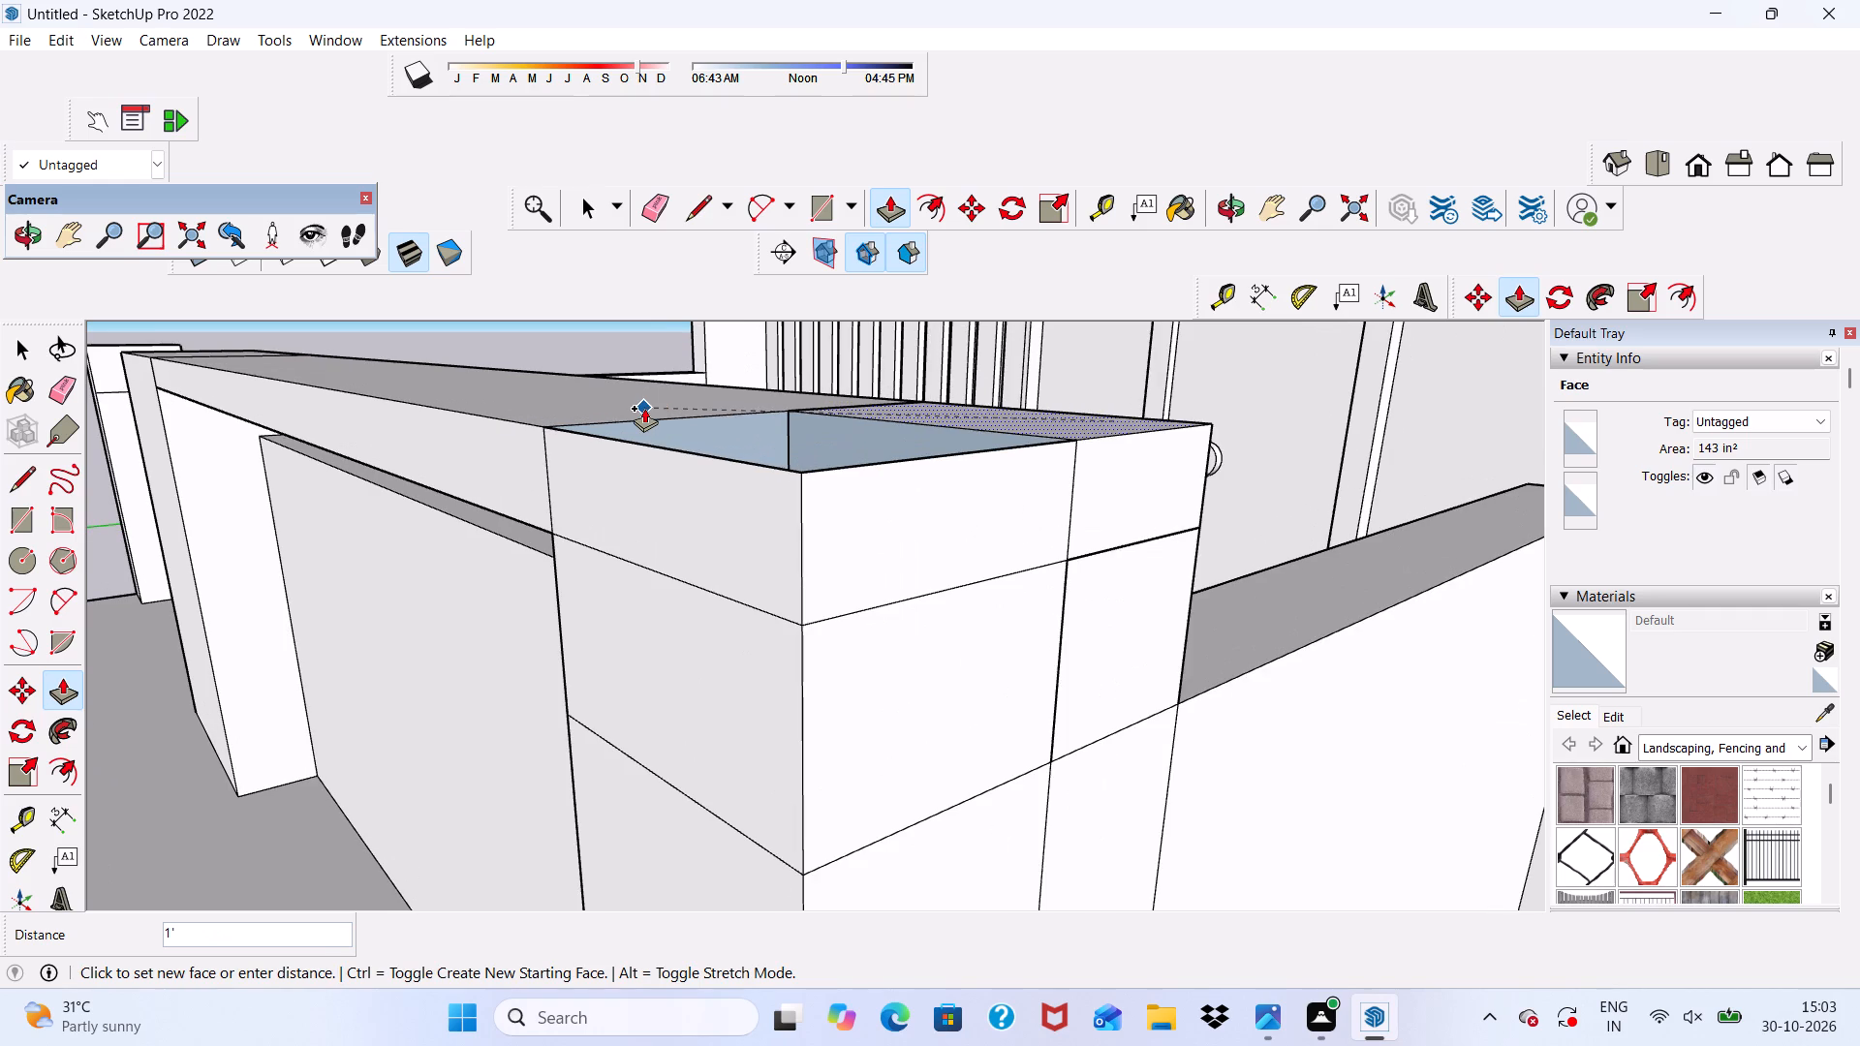
click(644, 408)
Push/Pull the large bottom face inside the end pillar's open top 4 3/16" up to the rail's top level.
middle_drag(913, 401, 746, 546)
click(737, 546)
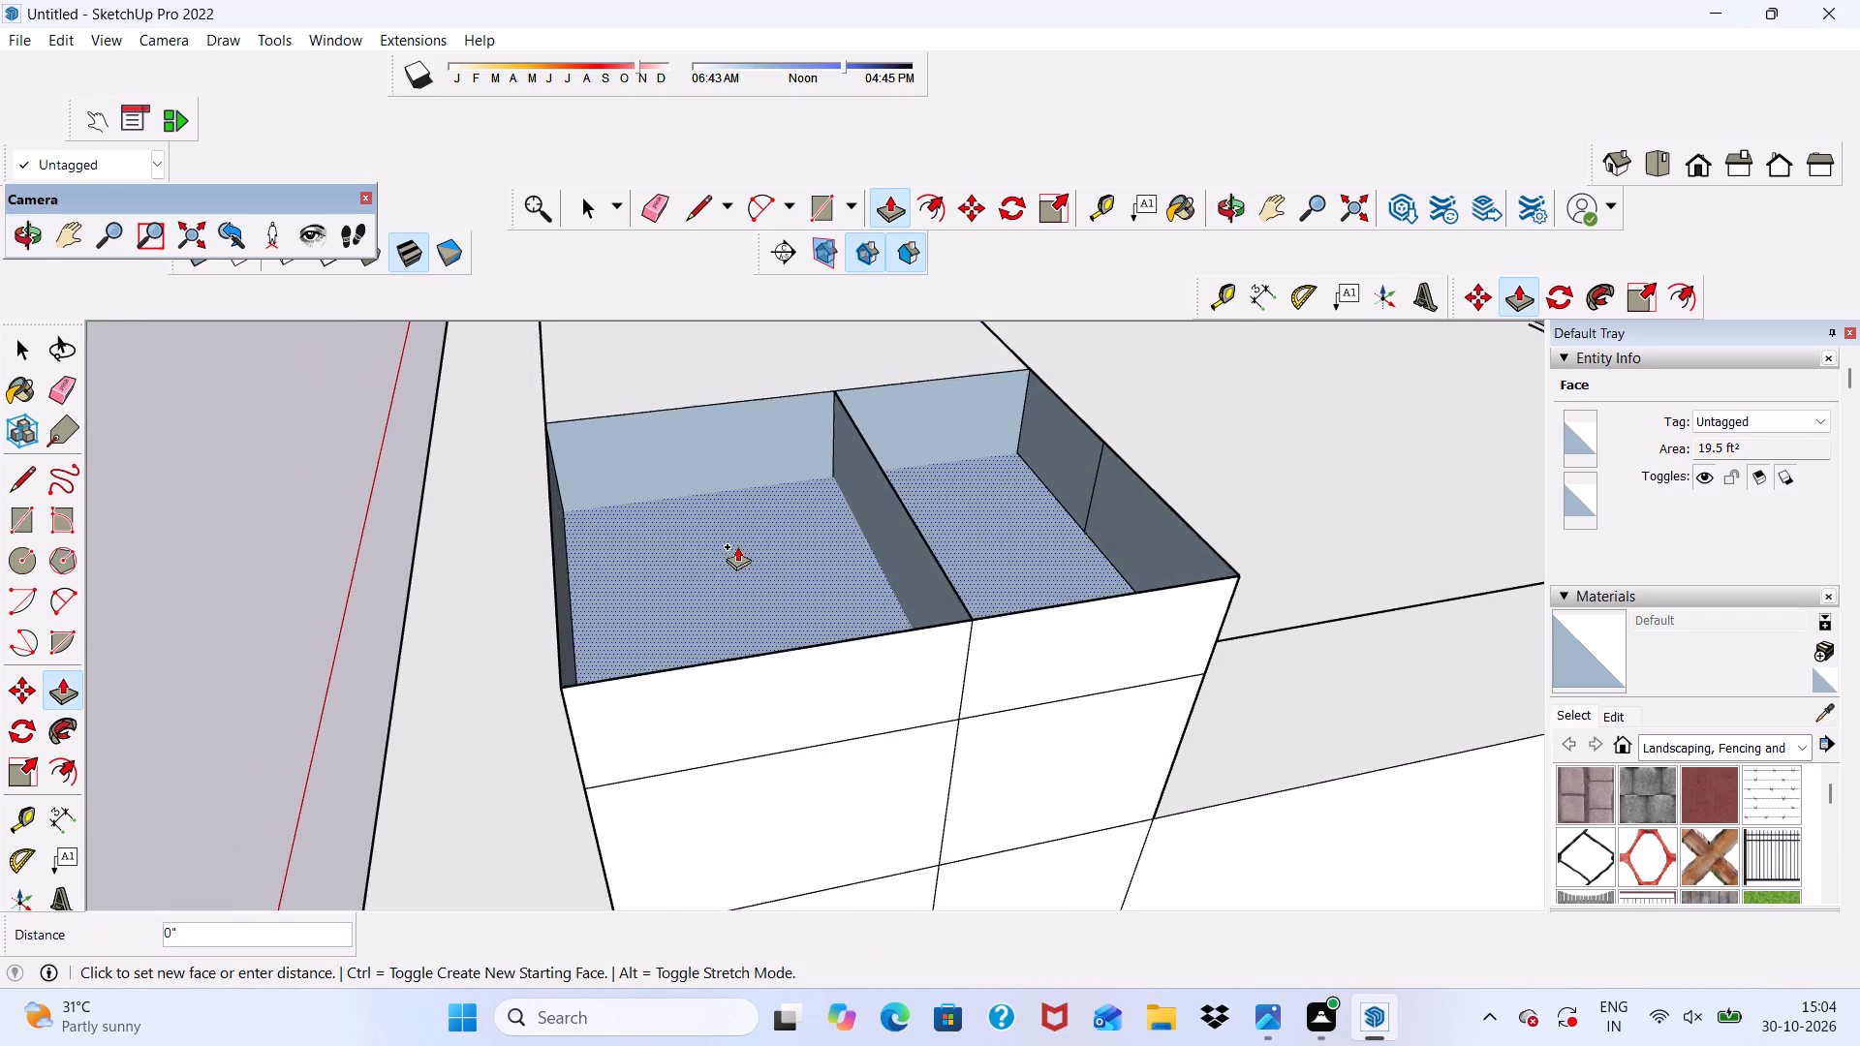
scroll(641, 440, down, 2)
scroll(590, 433, up, 2)
scroll(590, 433, down, 4)
middle_drag(589, 439, 843, 444)
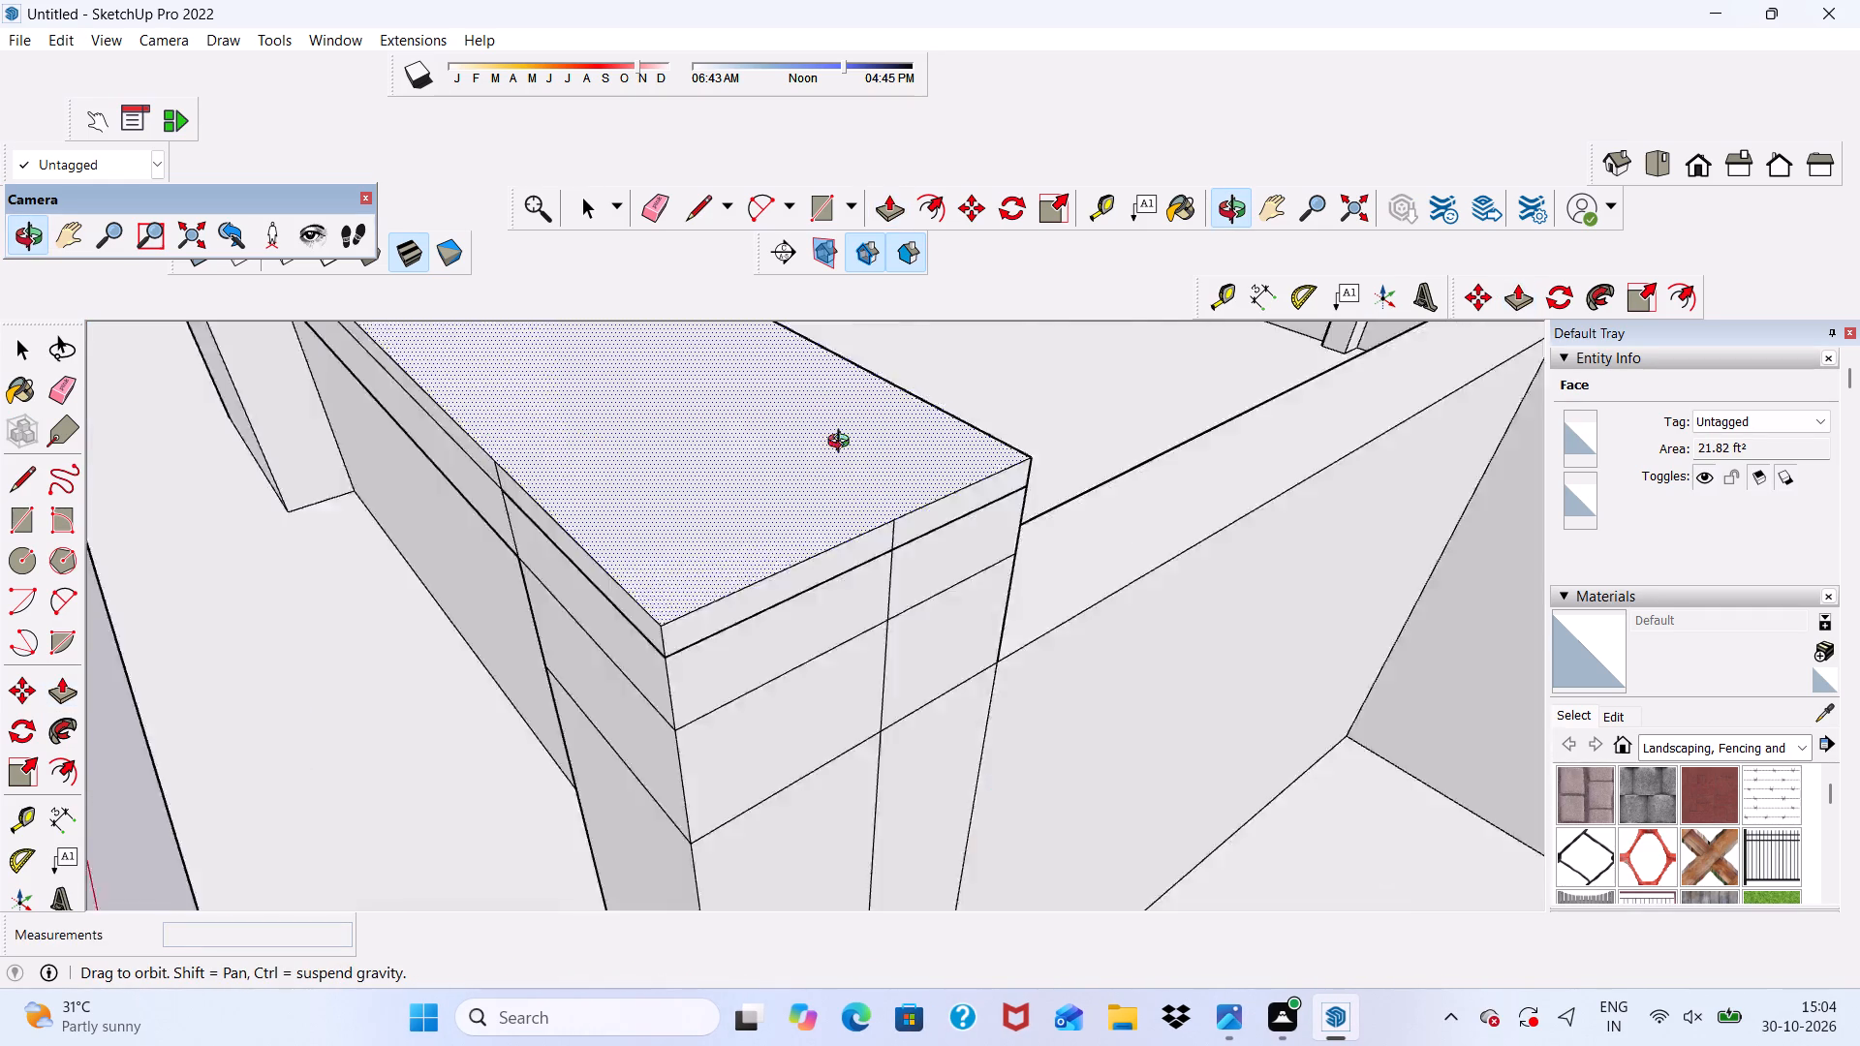
middle_drag(843, 444, 1348, 378)
click(717, 662)
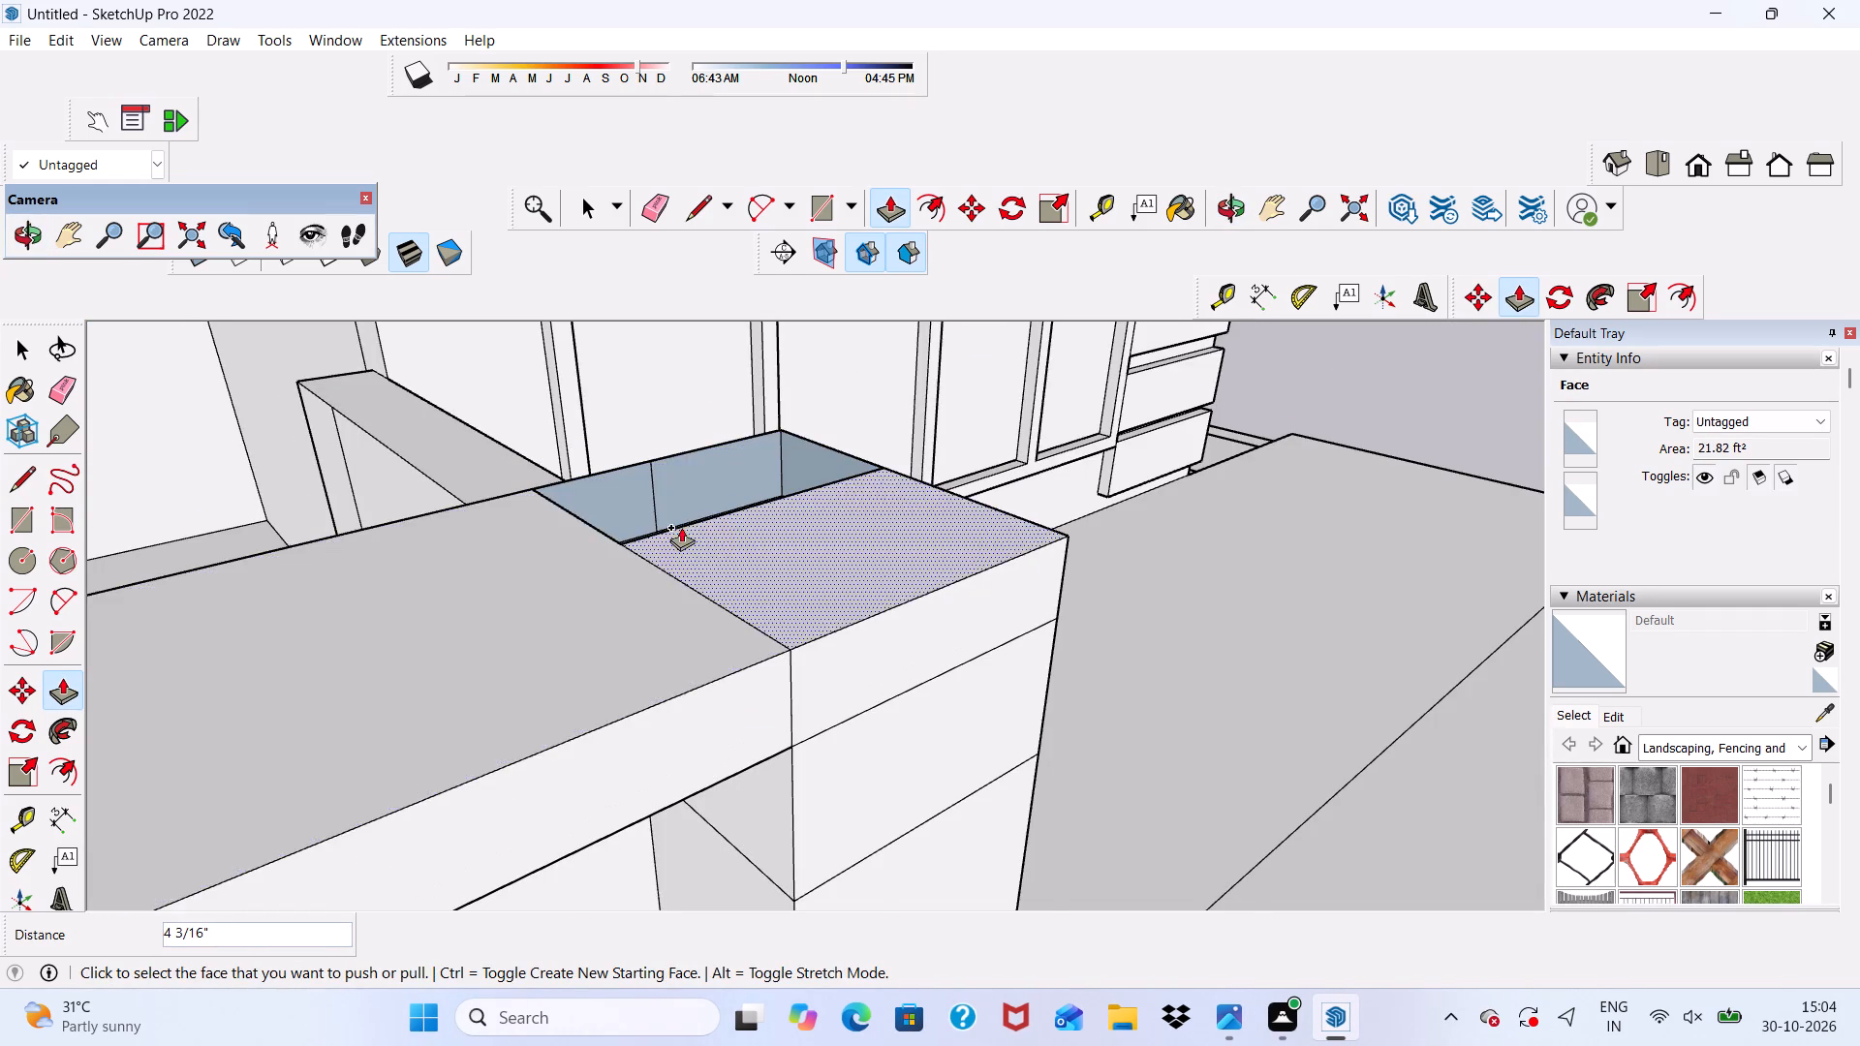
Push/Pull the remaining cavity's inner side faces 9 13/16" and 9 9/16" across to close the end pillar's top.
scroll(680, 527, up, 3)
middle_drag(640, 523, 692, 591)
scroll(692, 591, up, 2)
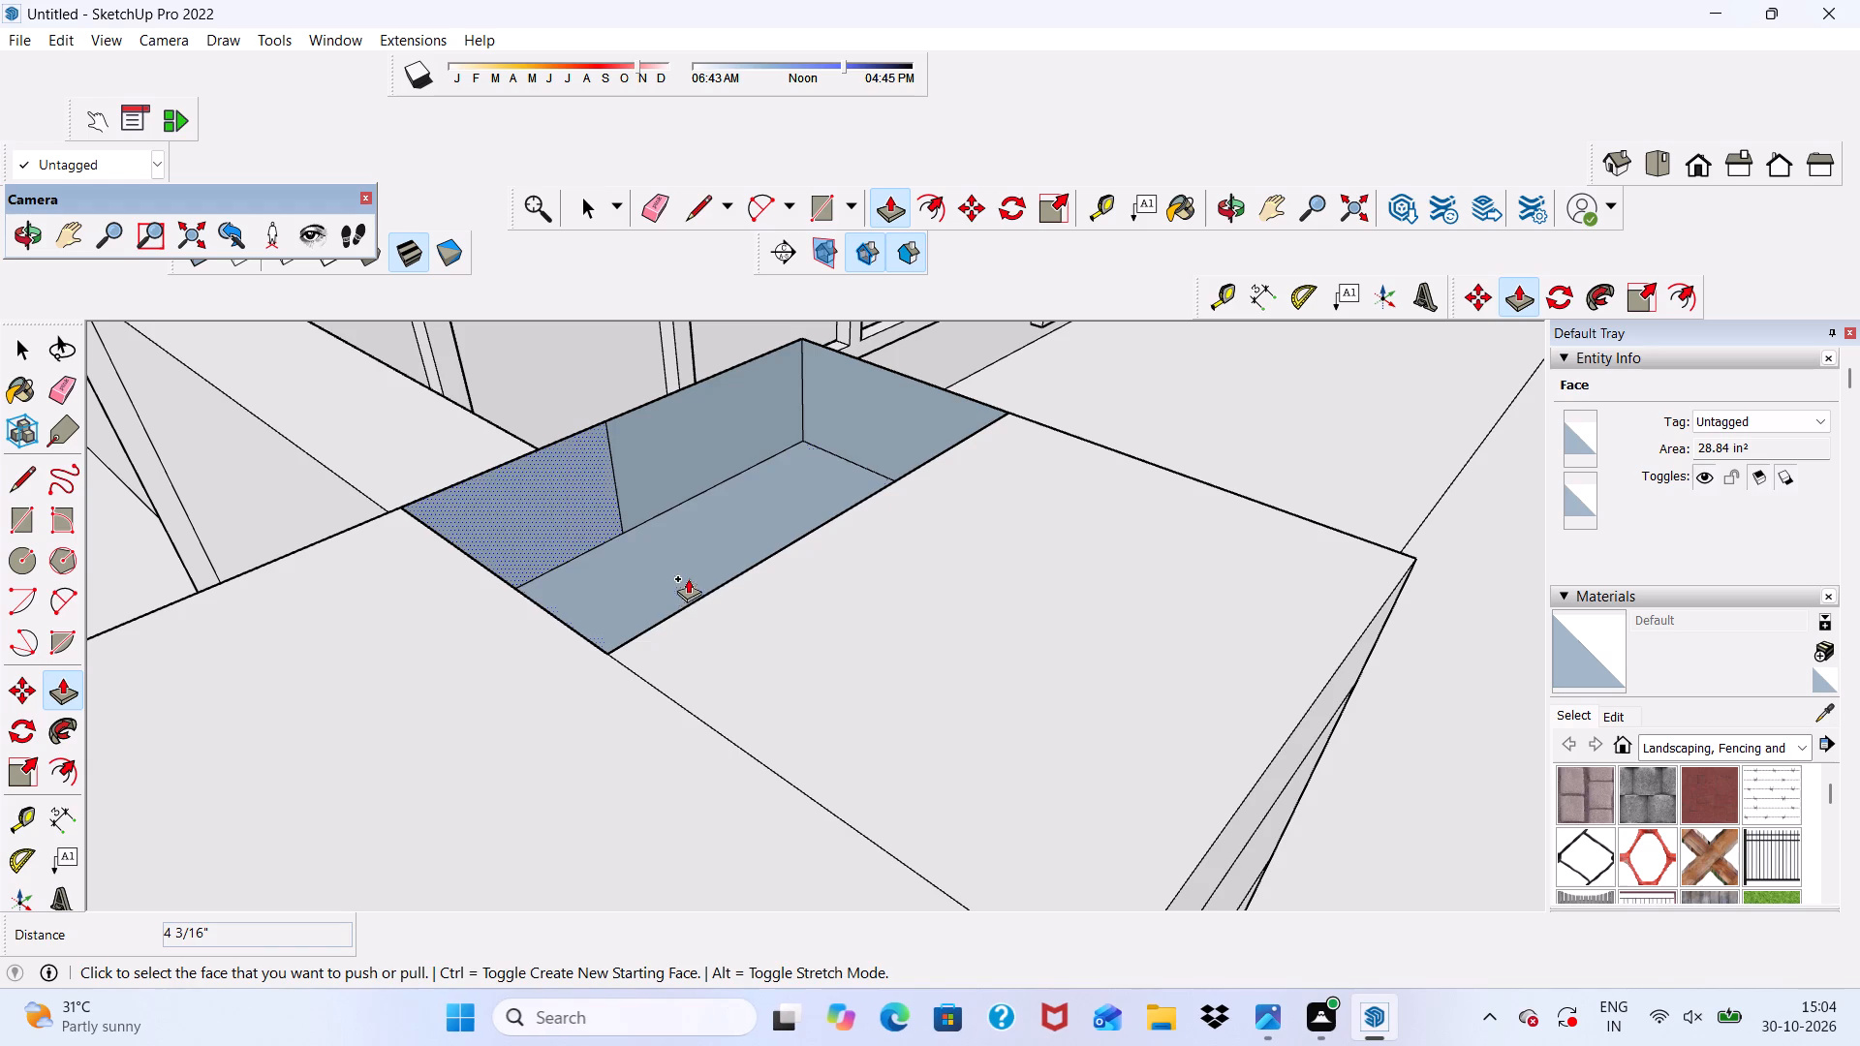
click(685, 571)
click(443, 606)
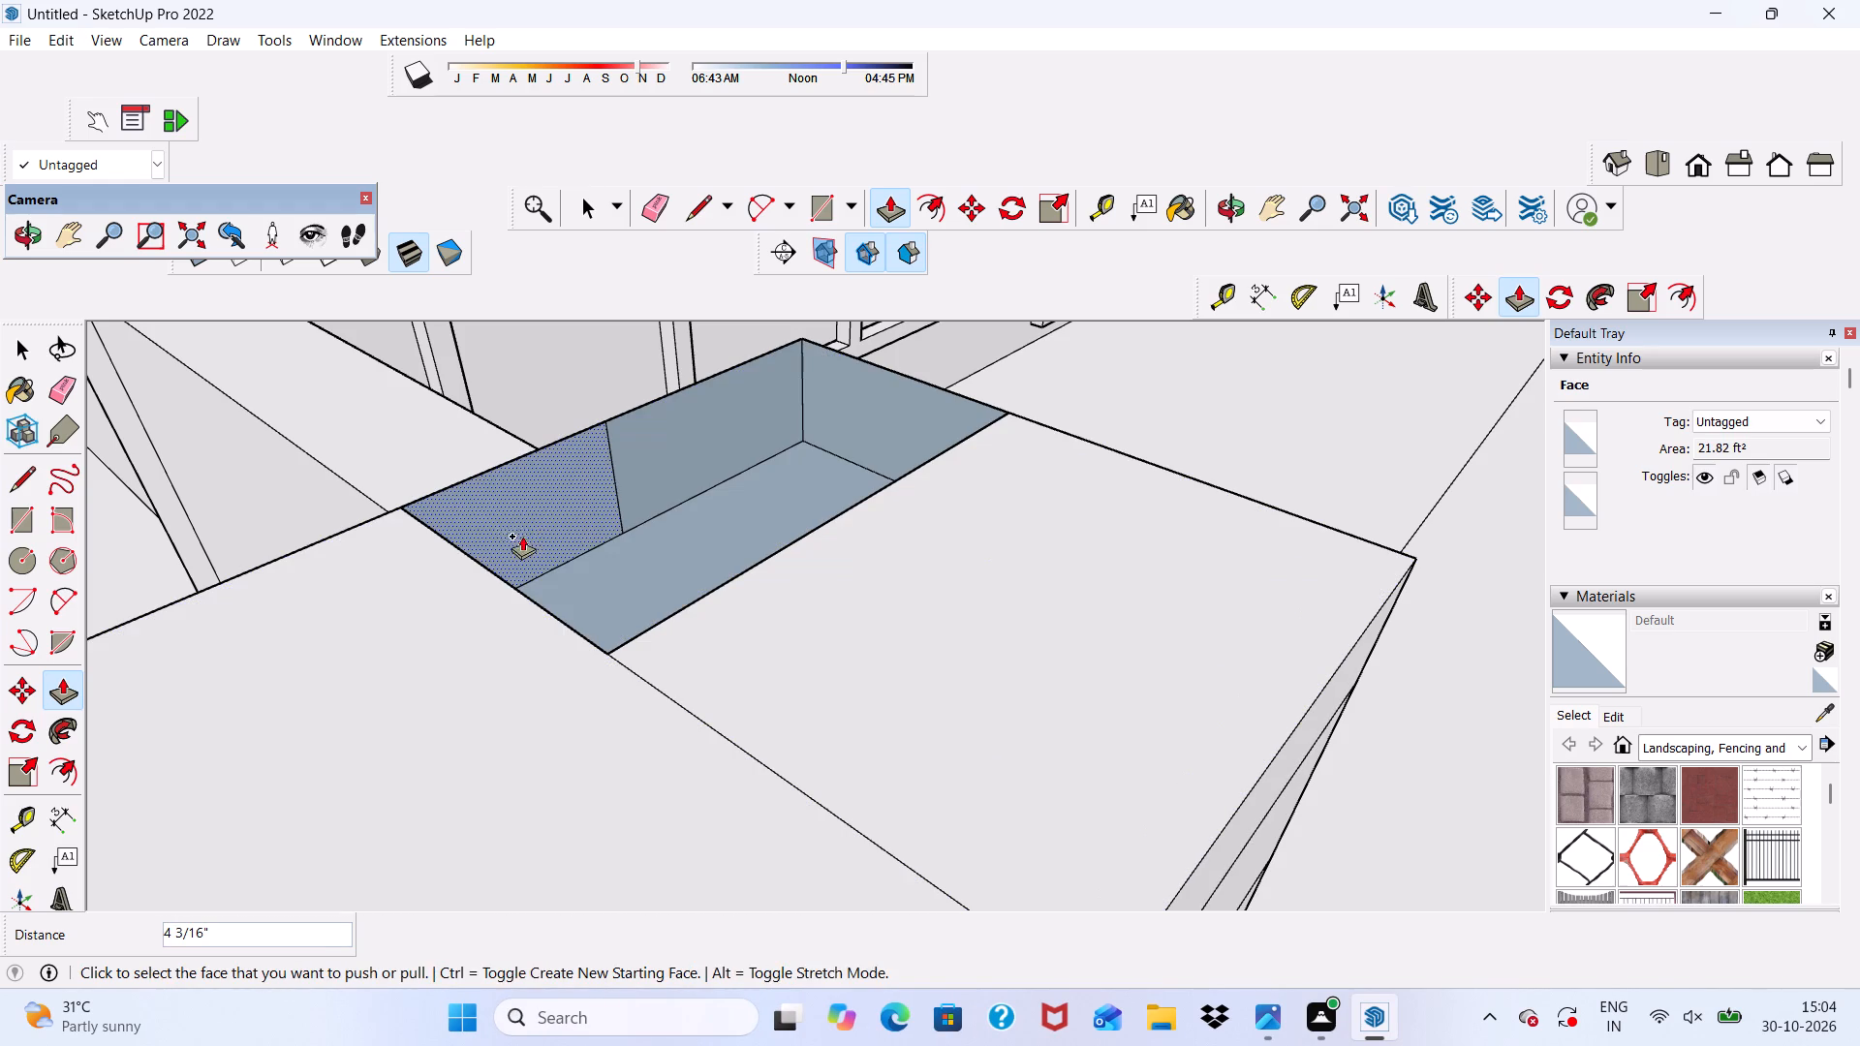
click(526, 522)
click(716, 715)
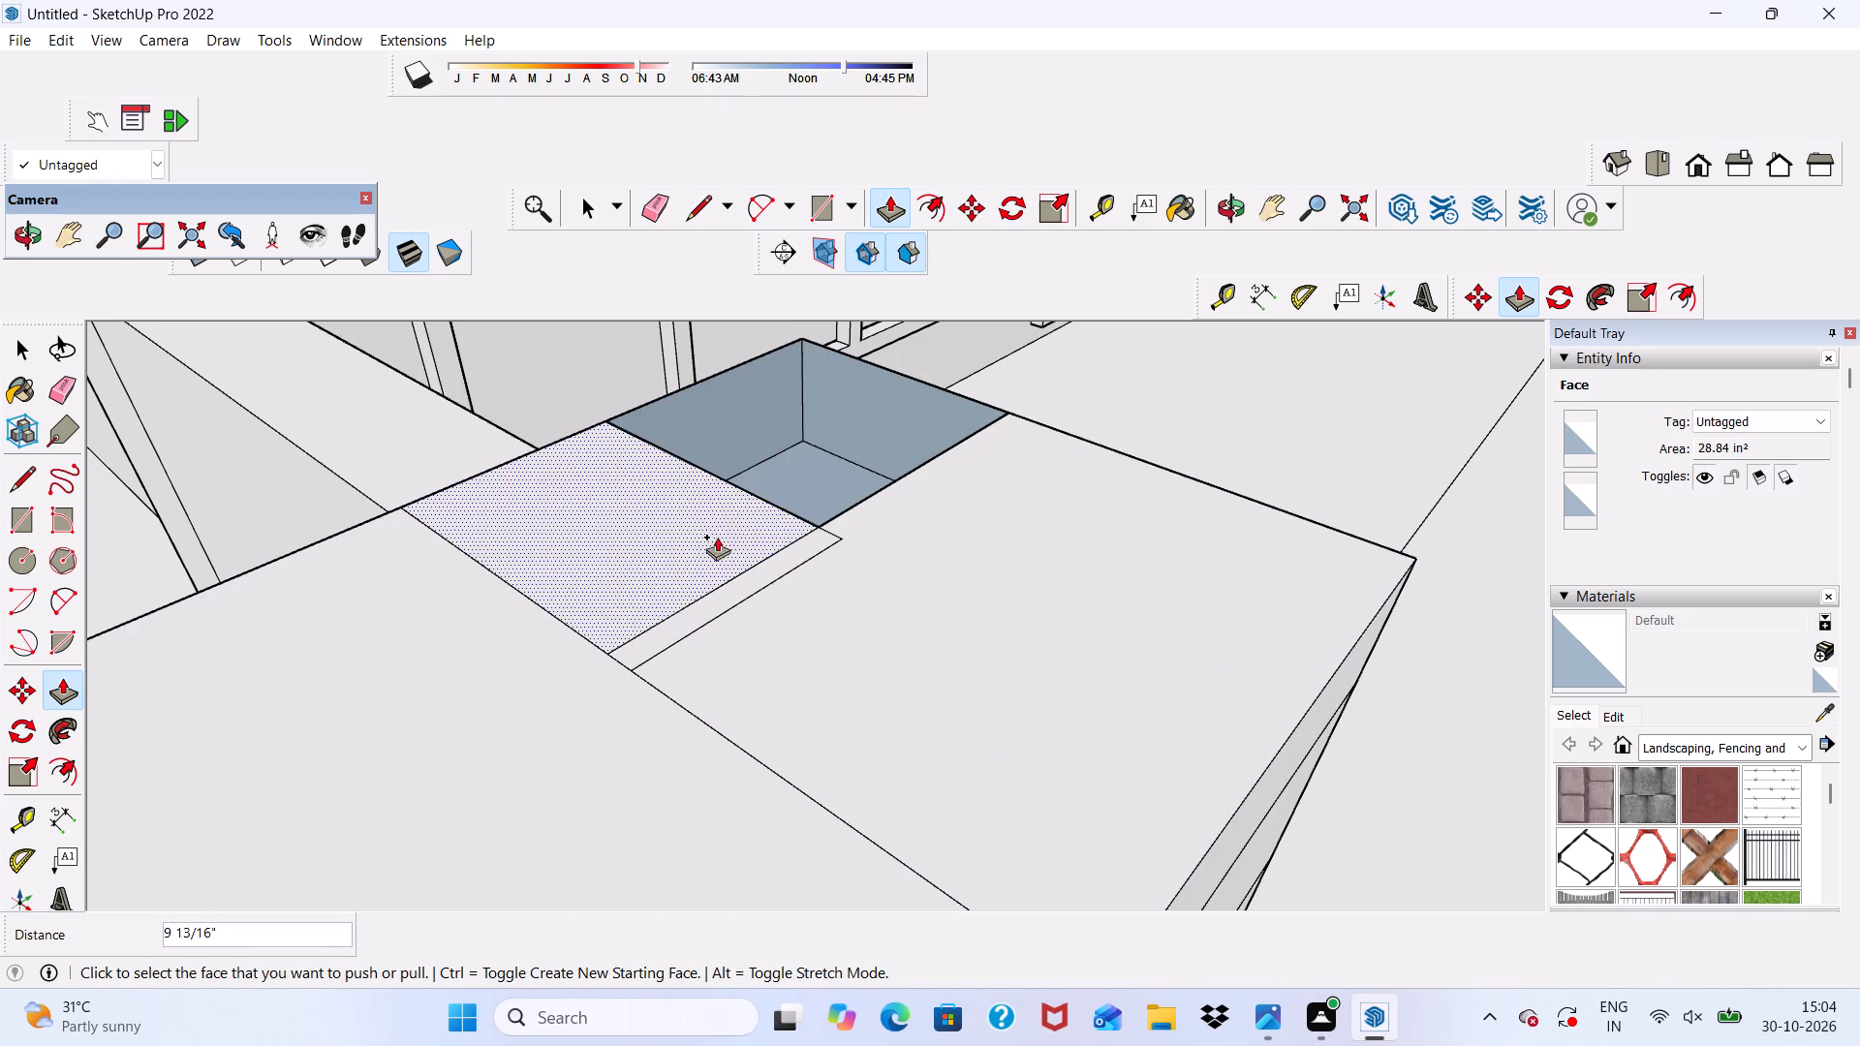
click(710, 416)
click(891, 592)
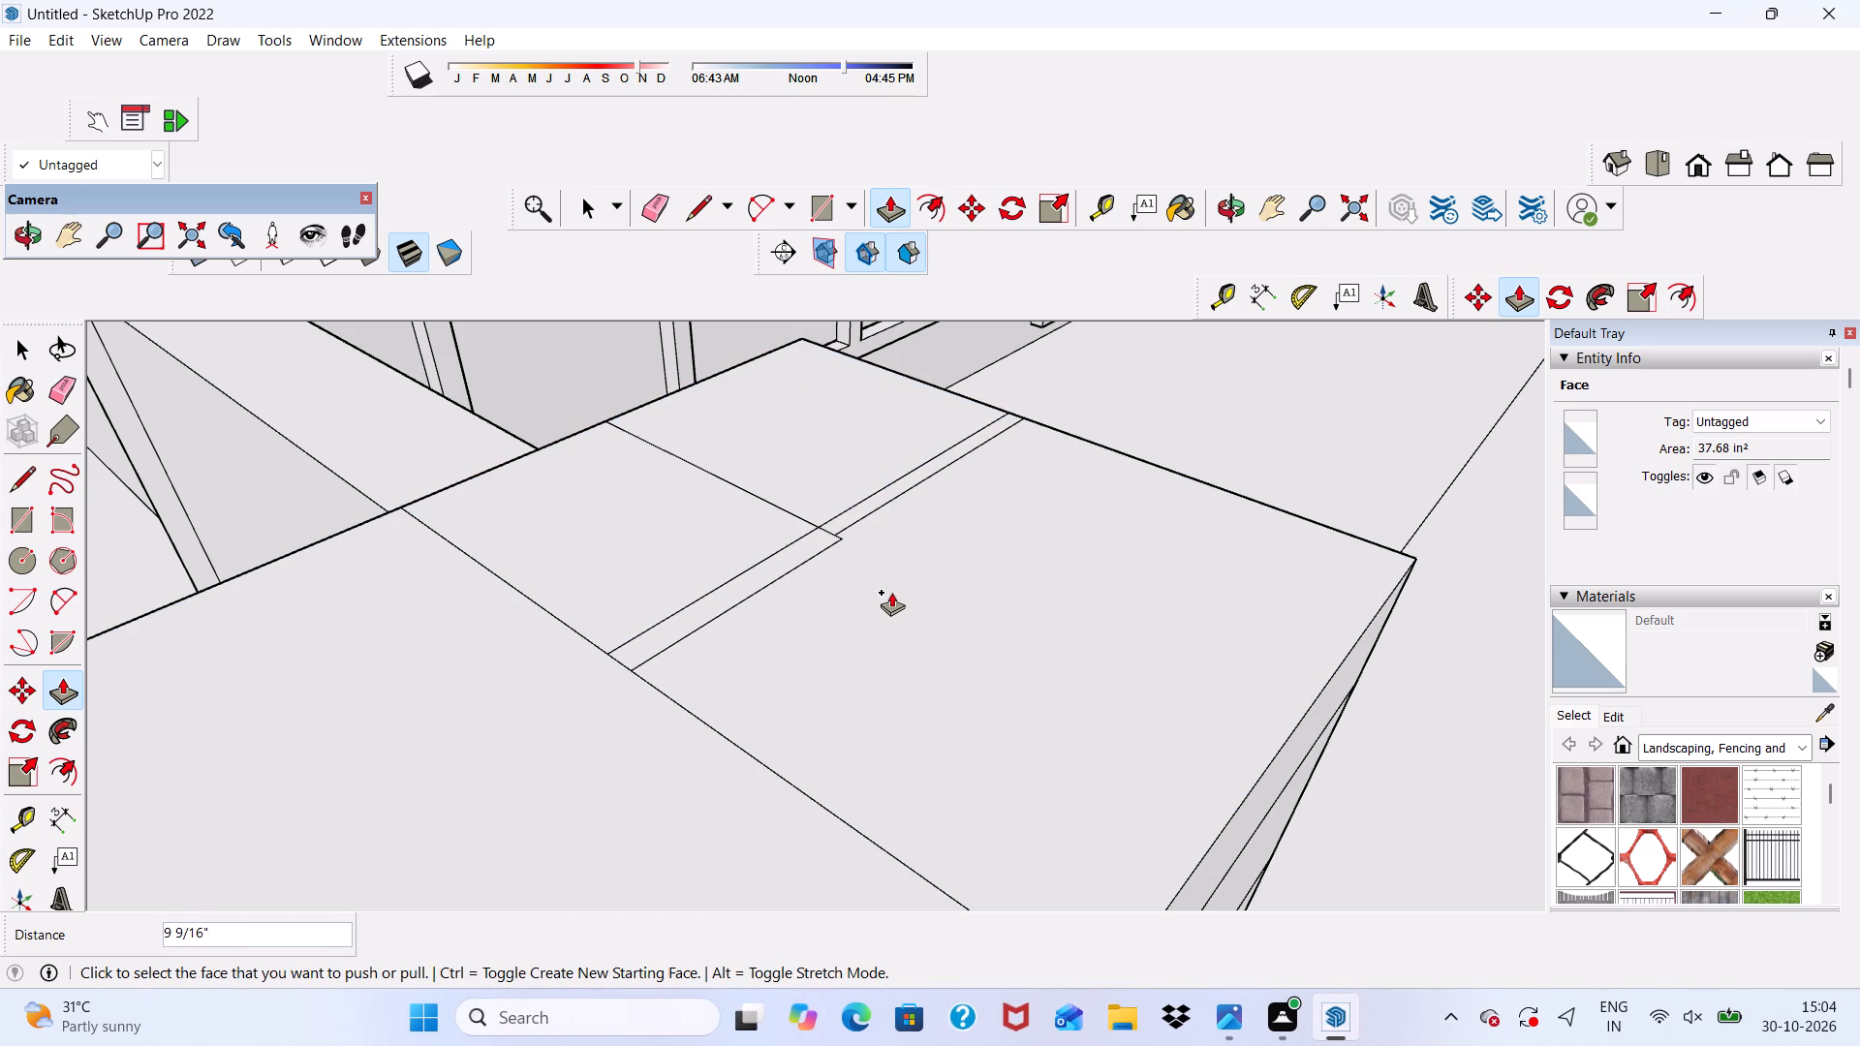
Erase the leftover seam lines on the top of the end pillar.
click(642, 202)
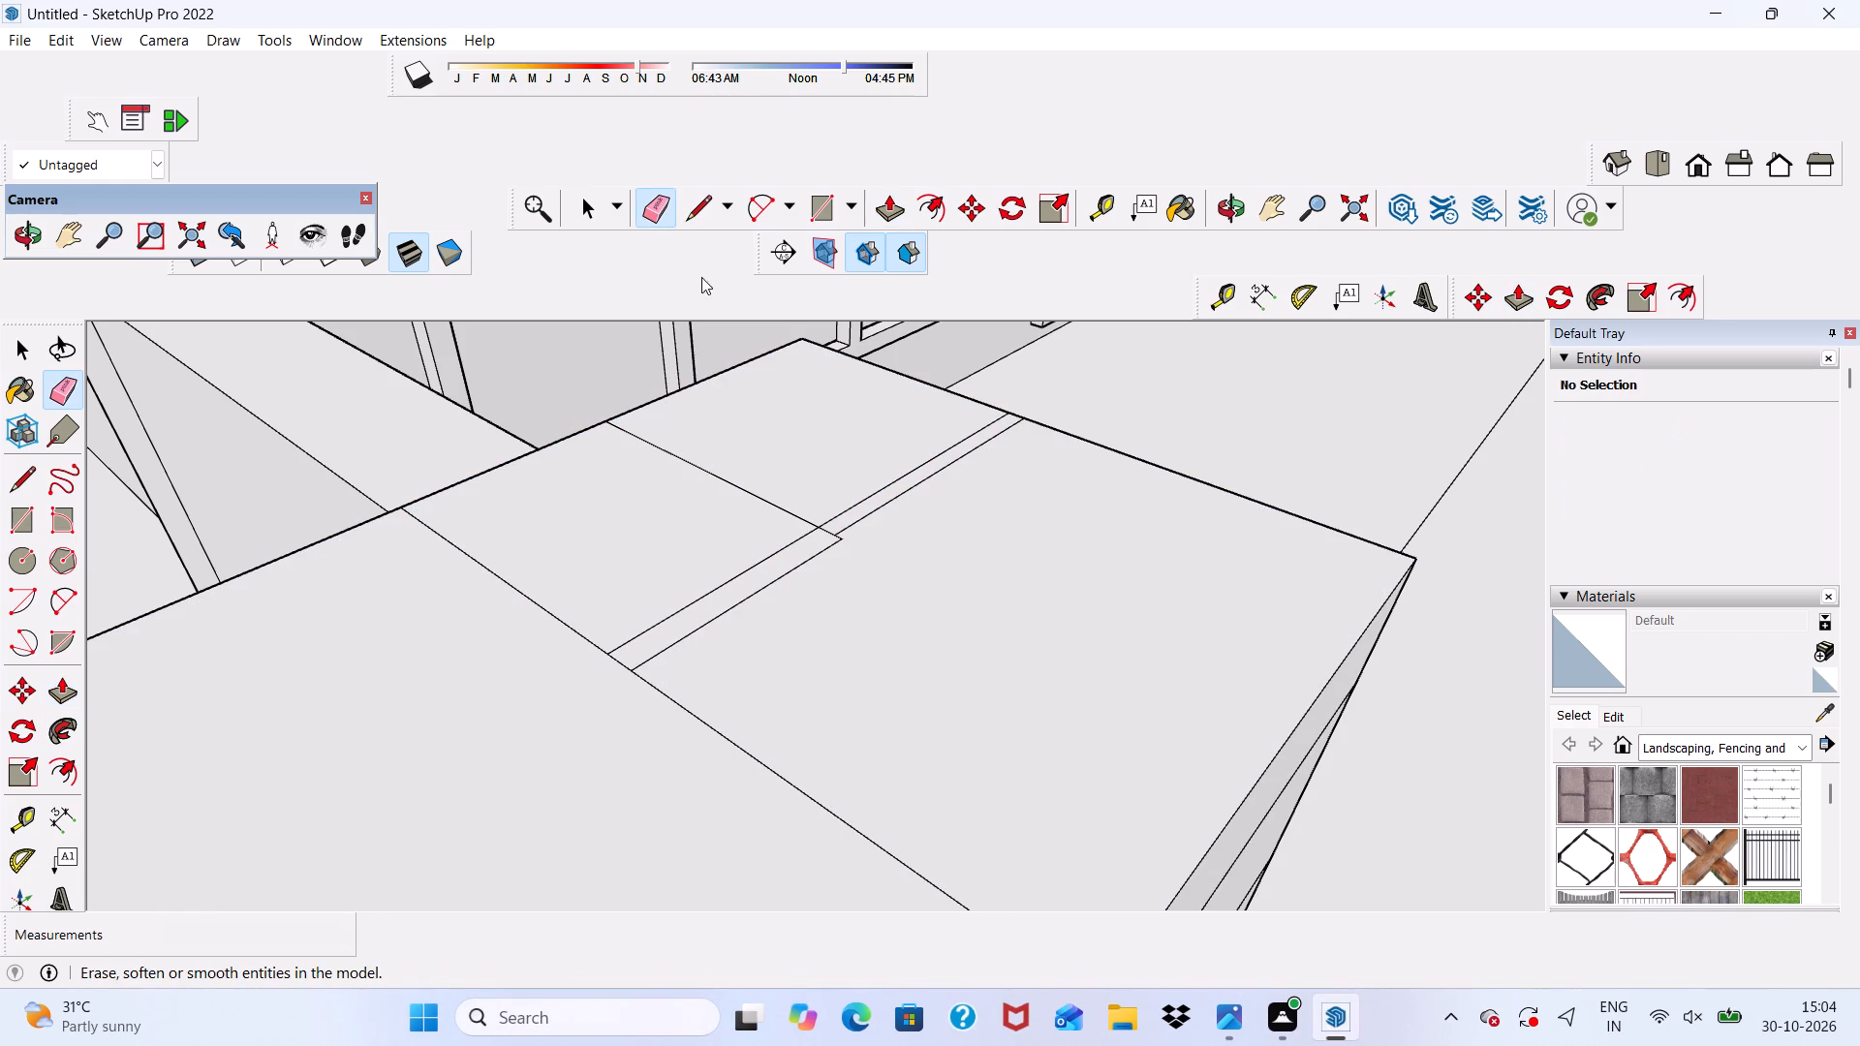
drag(773, 438, 787, 624)
drag(815, 508, 791, 546)
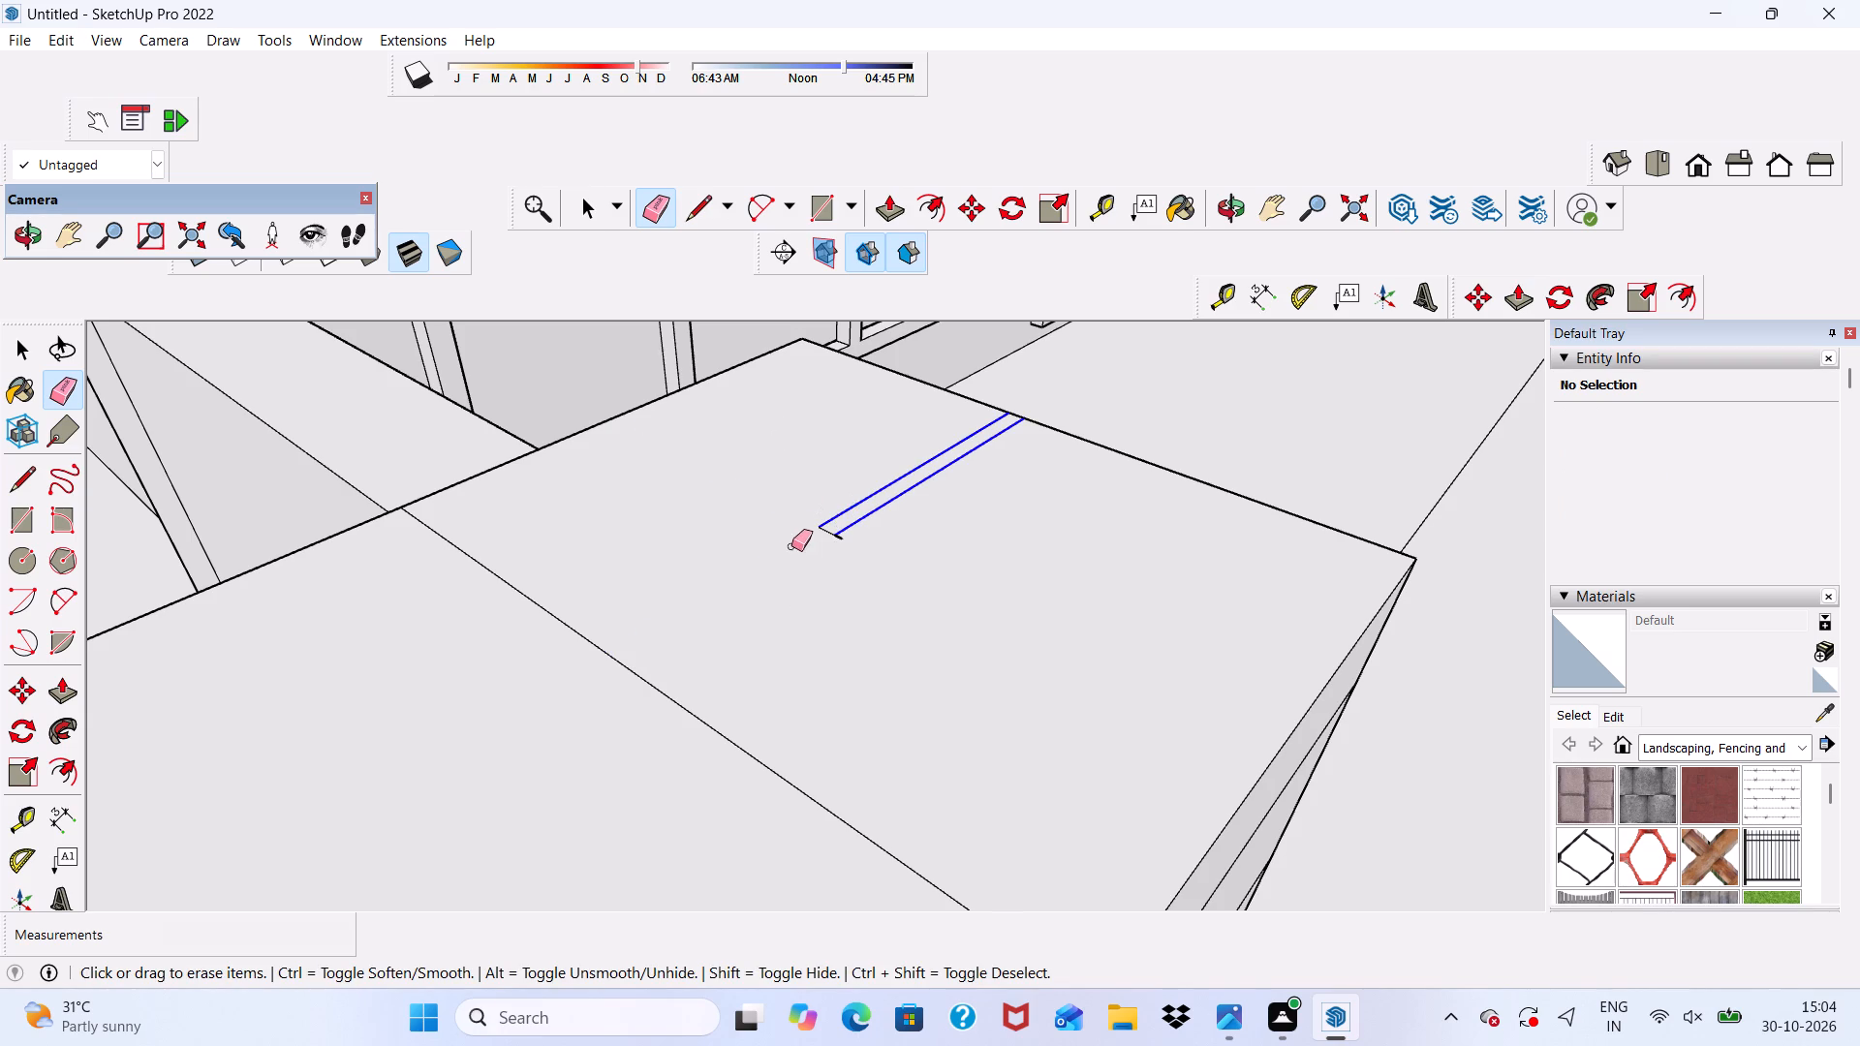
drag(791, 546, 834, 555)
scroll(869, 508, down, 12)
Erase the seams on the end pillar's face flush with the rail and on its inner side below the rail.
middle_drag(804, 614, 799, 598)
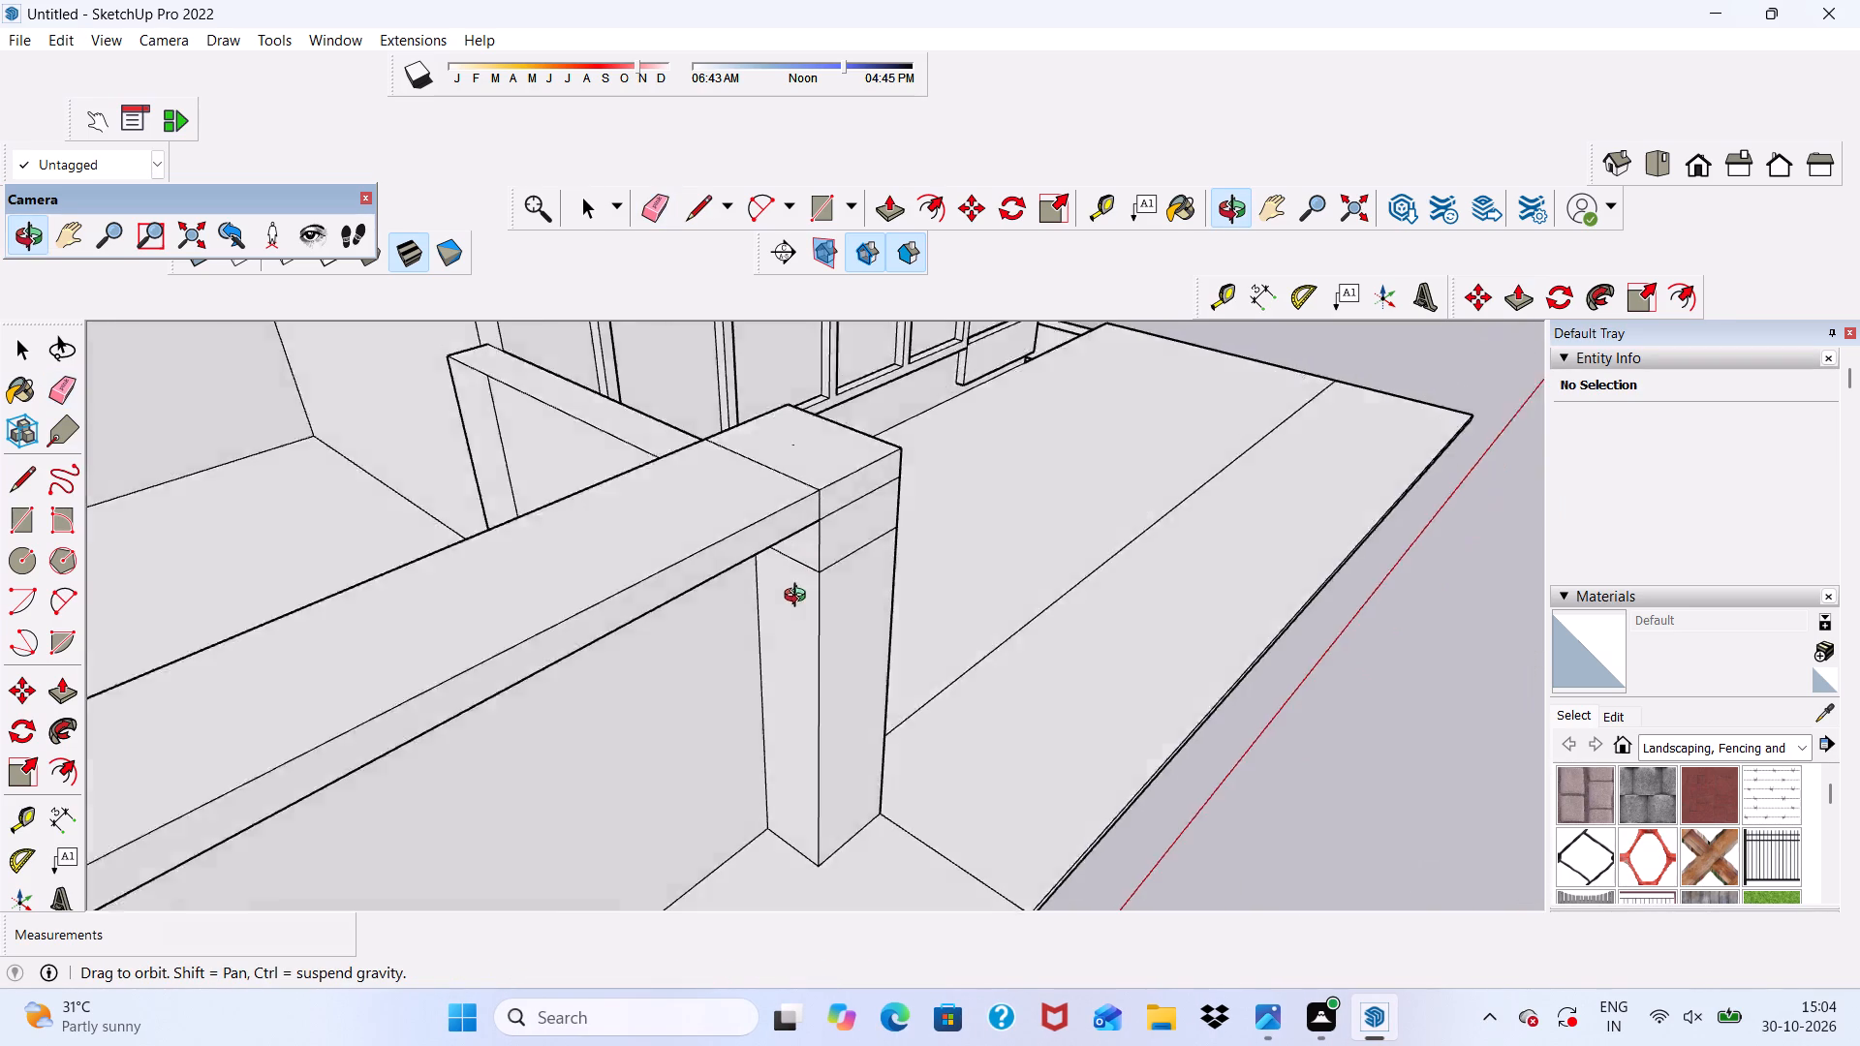
middle_drag(799, 598, 728, 468)
scroll(827, 368, up, 6)
drag(802, 373, 802, 561)
drag(784, 477, 792, 540)
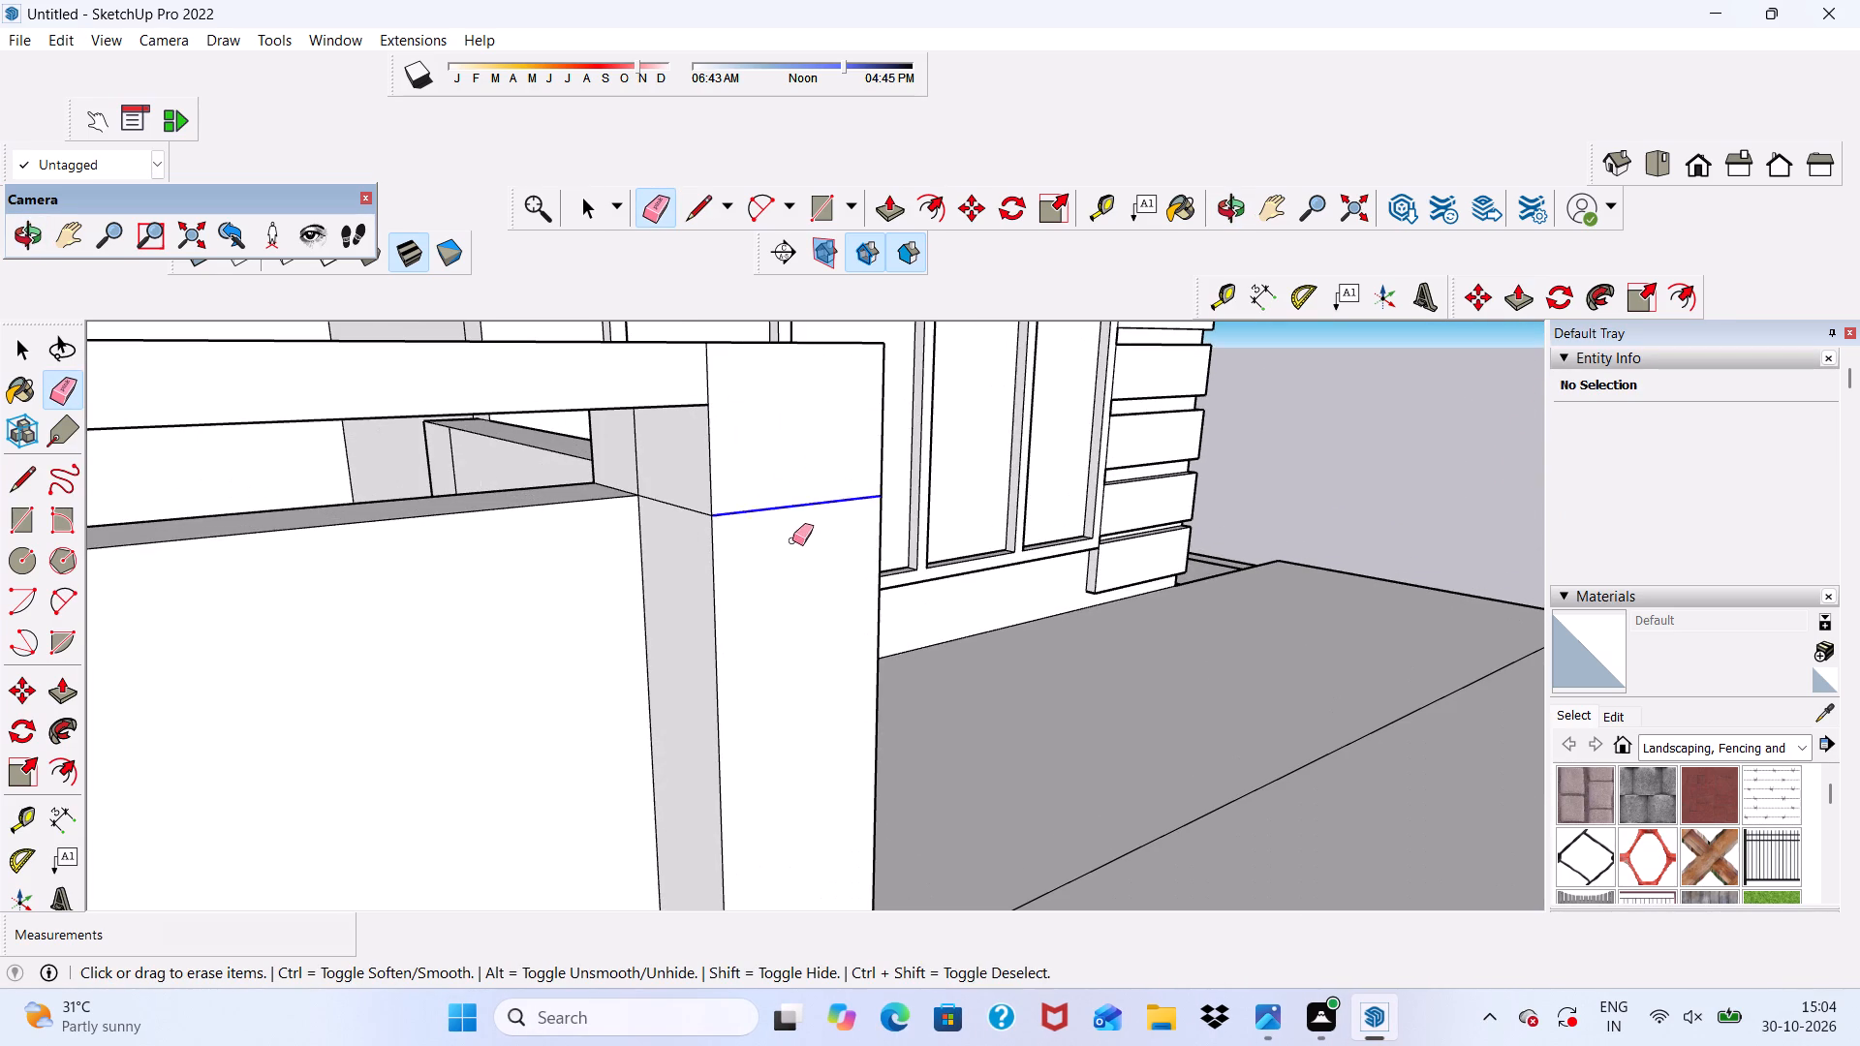
drag(792, 540, 792, 553)
scroll(619, 561, up, 5)
drag(710, 460, 718, 508)
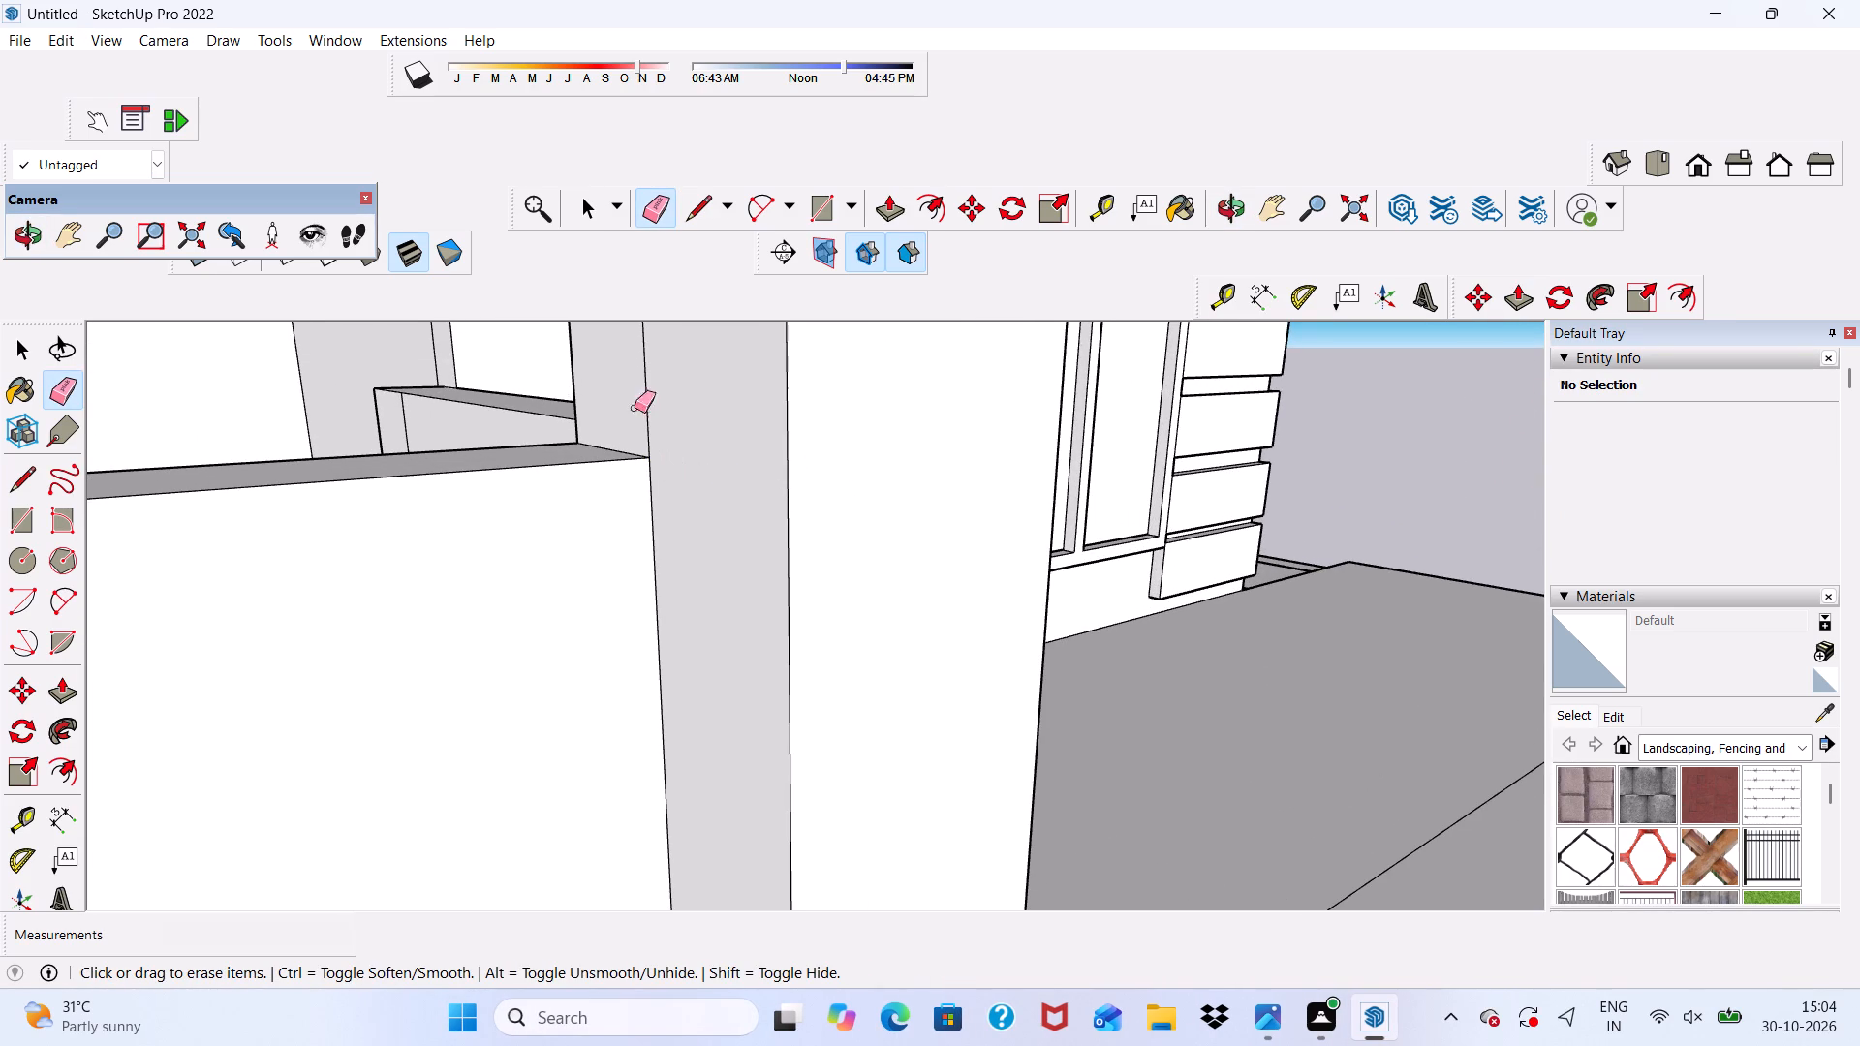
drag(632, 382, 655, 418)
scroll(655, 418, down, 11)
scroll(744, 393, up, 6)
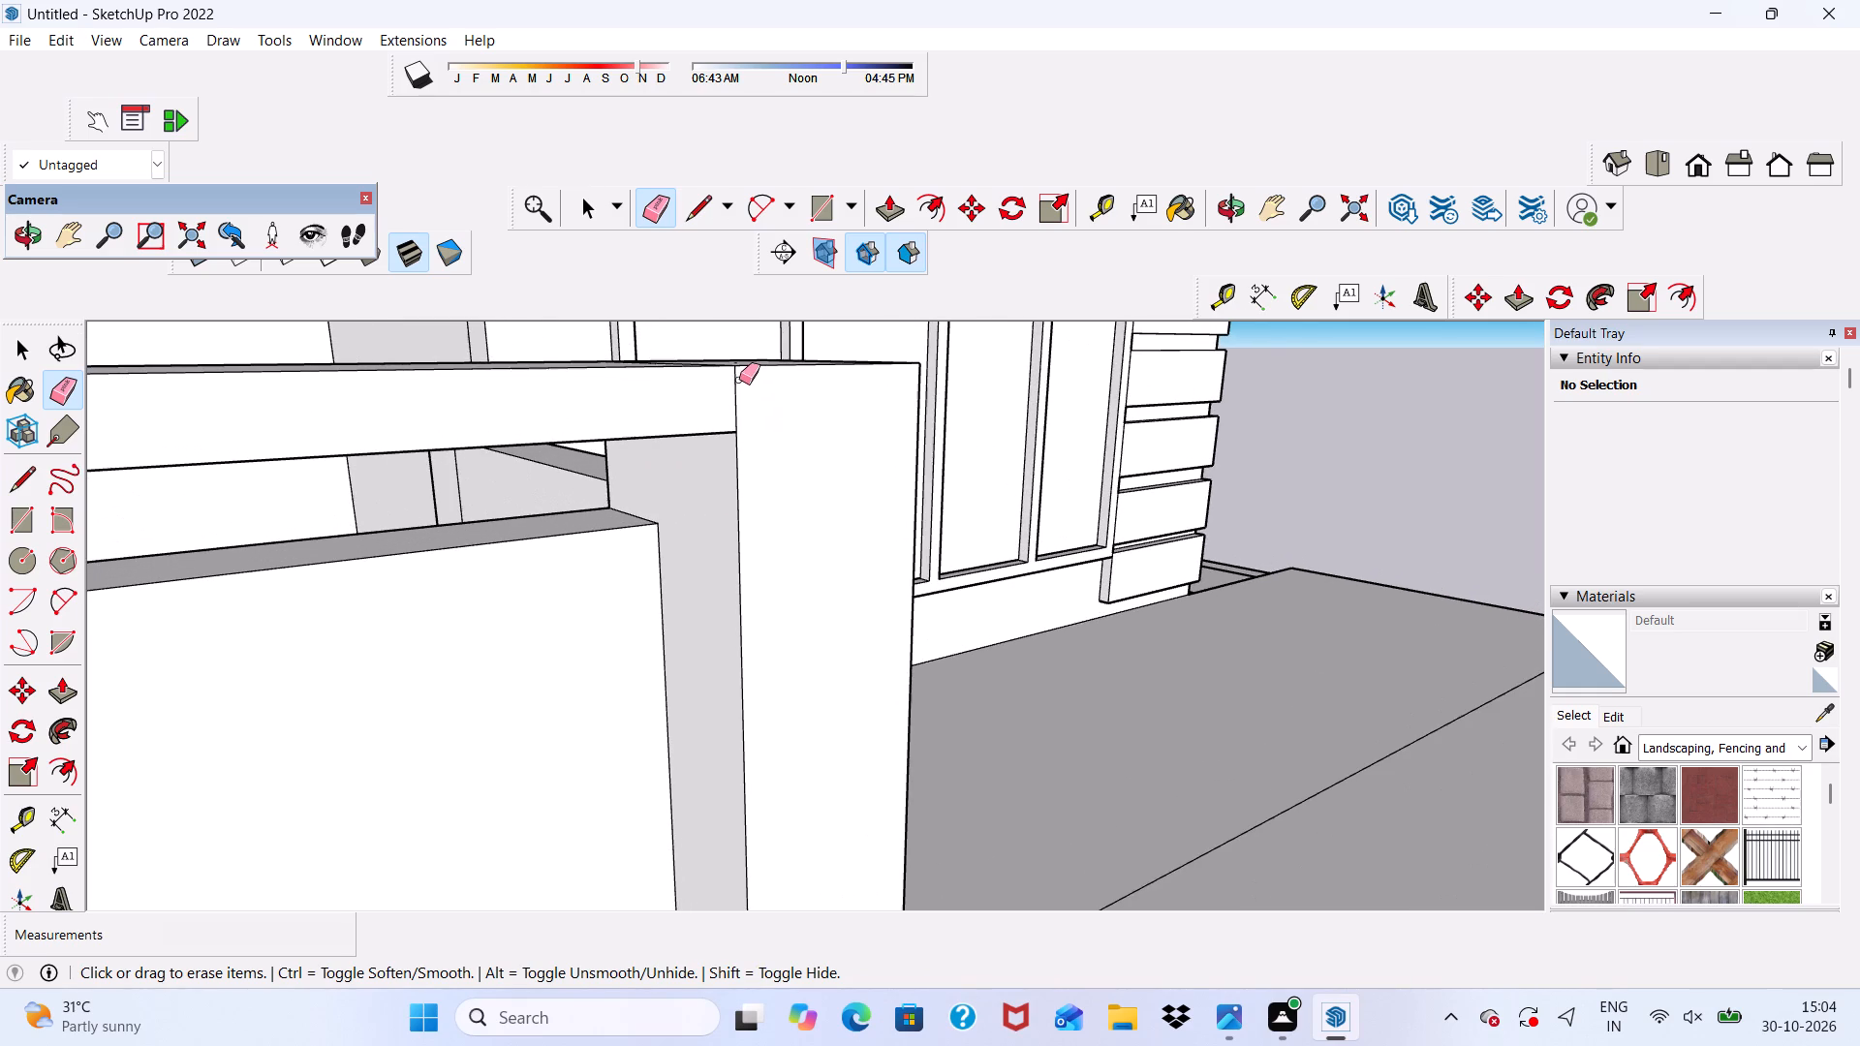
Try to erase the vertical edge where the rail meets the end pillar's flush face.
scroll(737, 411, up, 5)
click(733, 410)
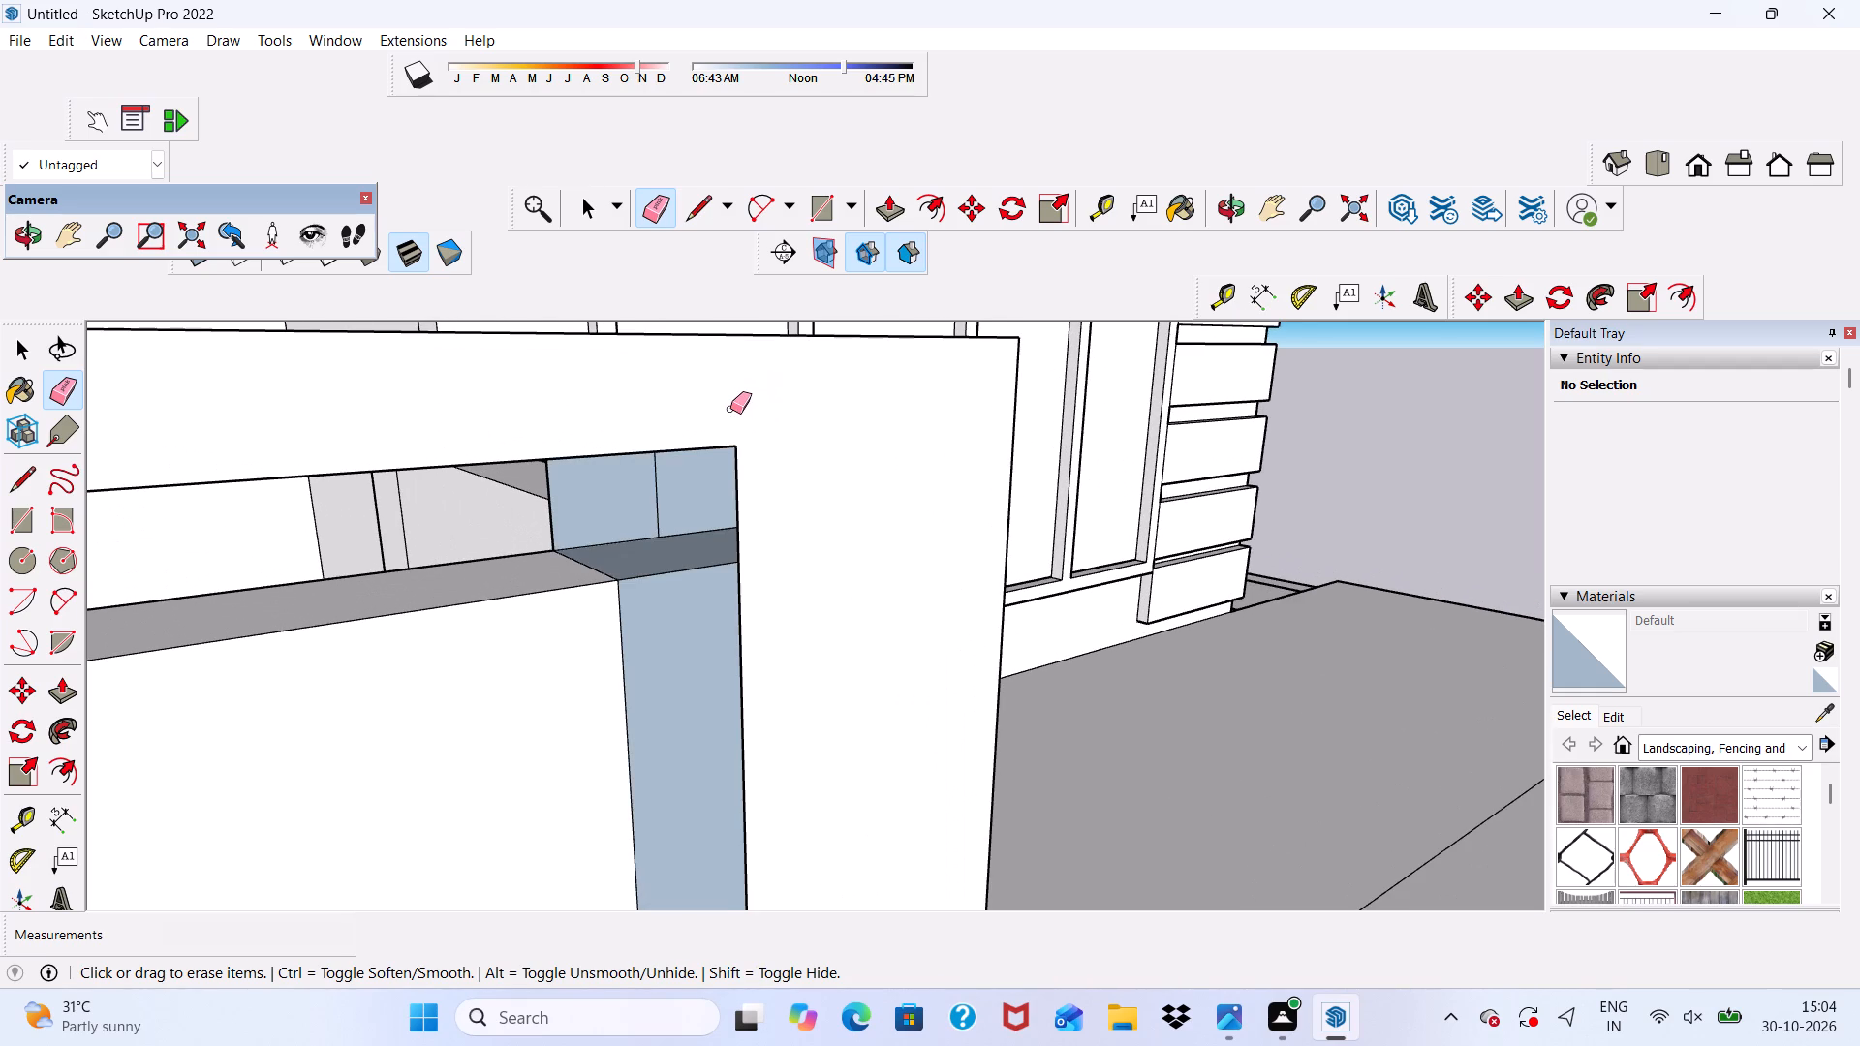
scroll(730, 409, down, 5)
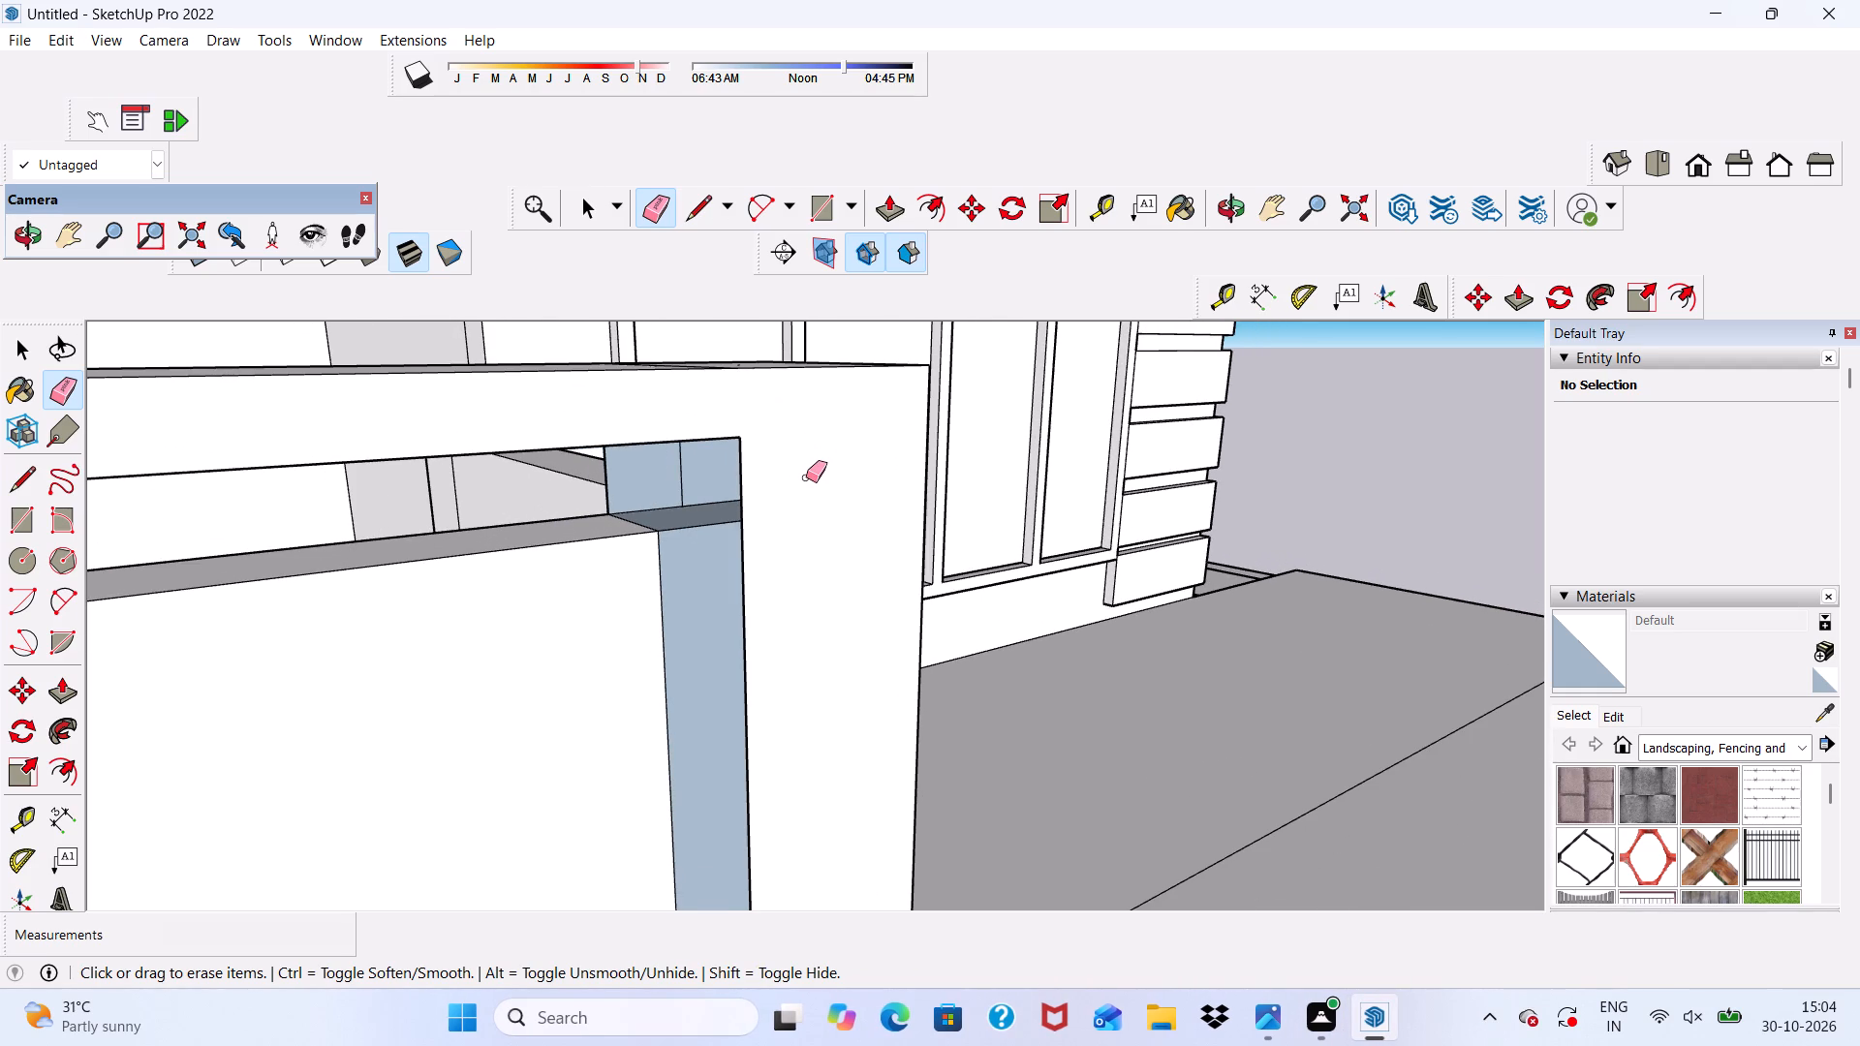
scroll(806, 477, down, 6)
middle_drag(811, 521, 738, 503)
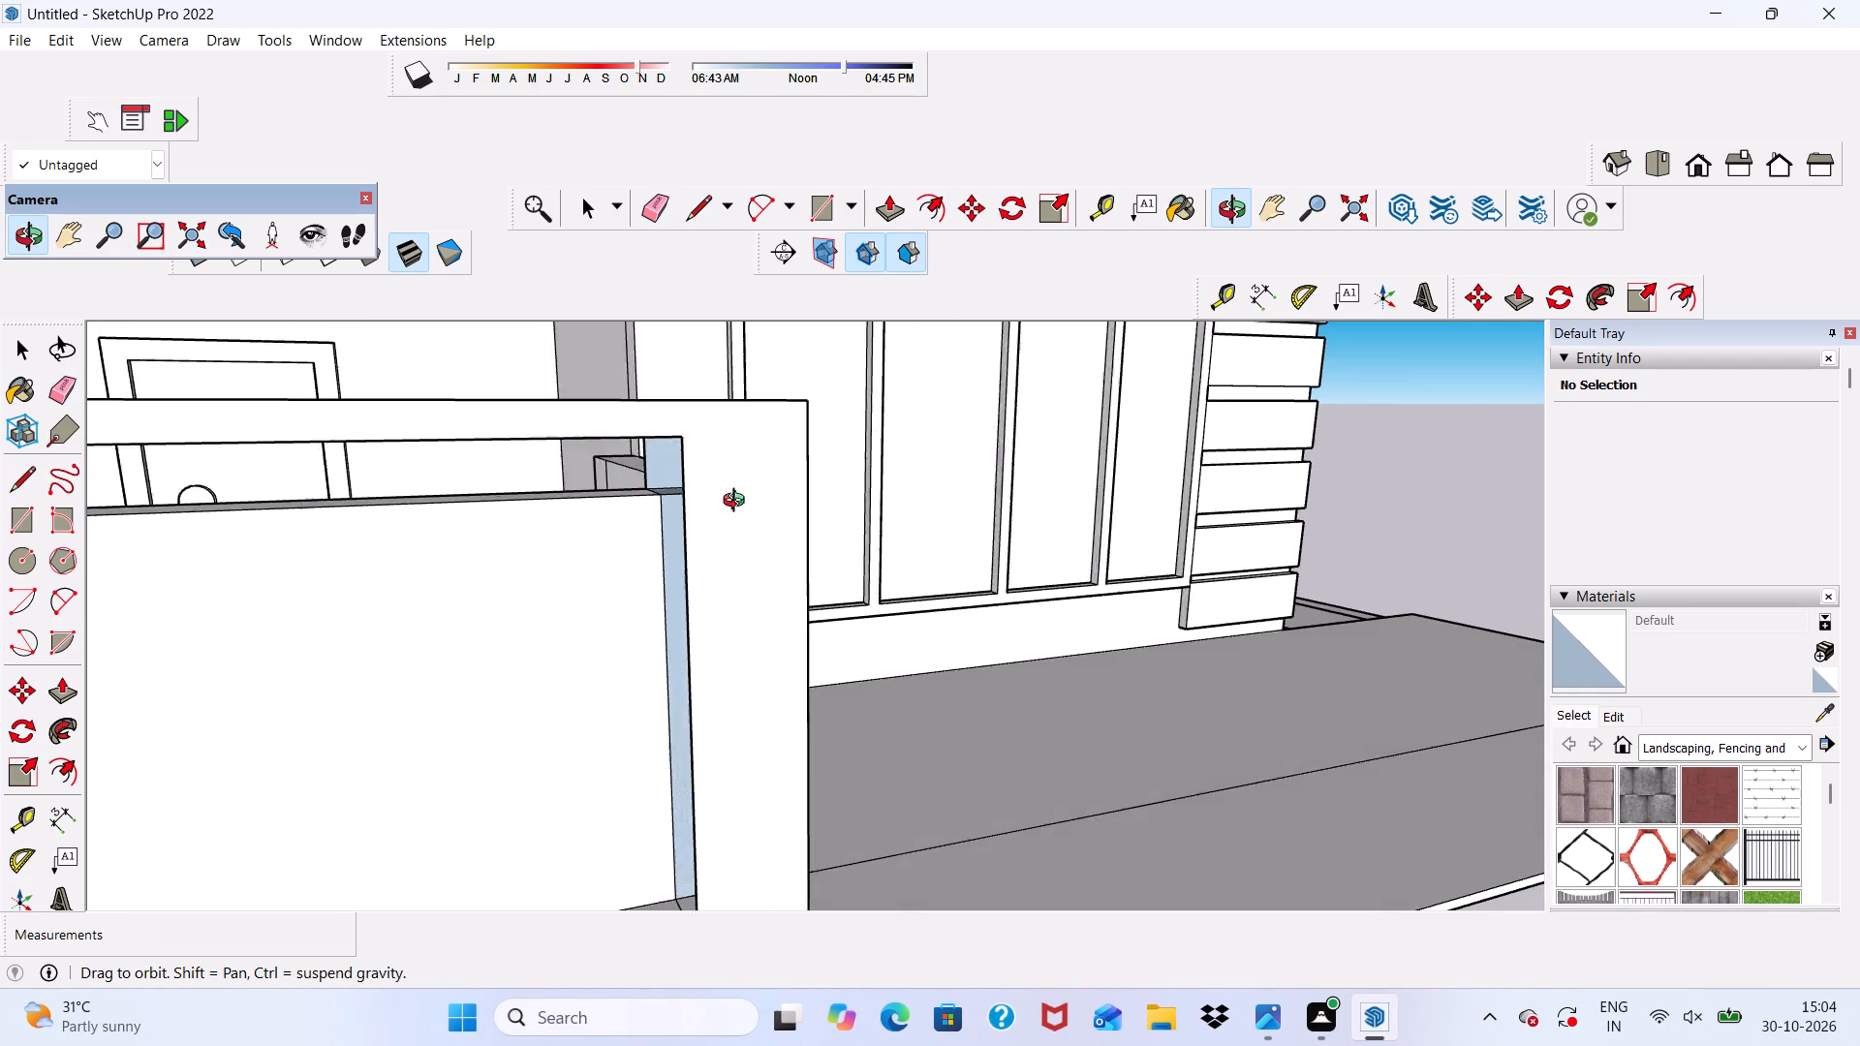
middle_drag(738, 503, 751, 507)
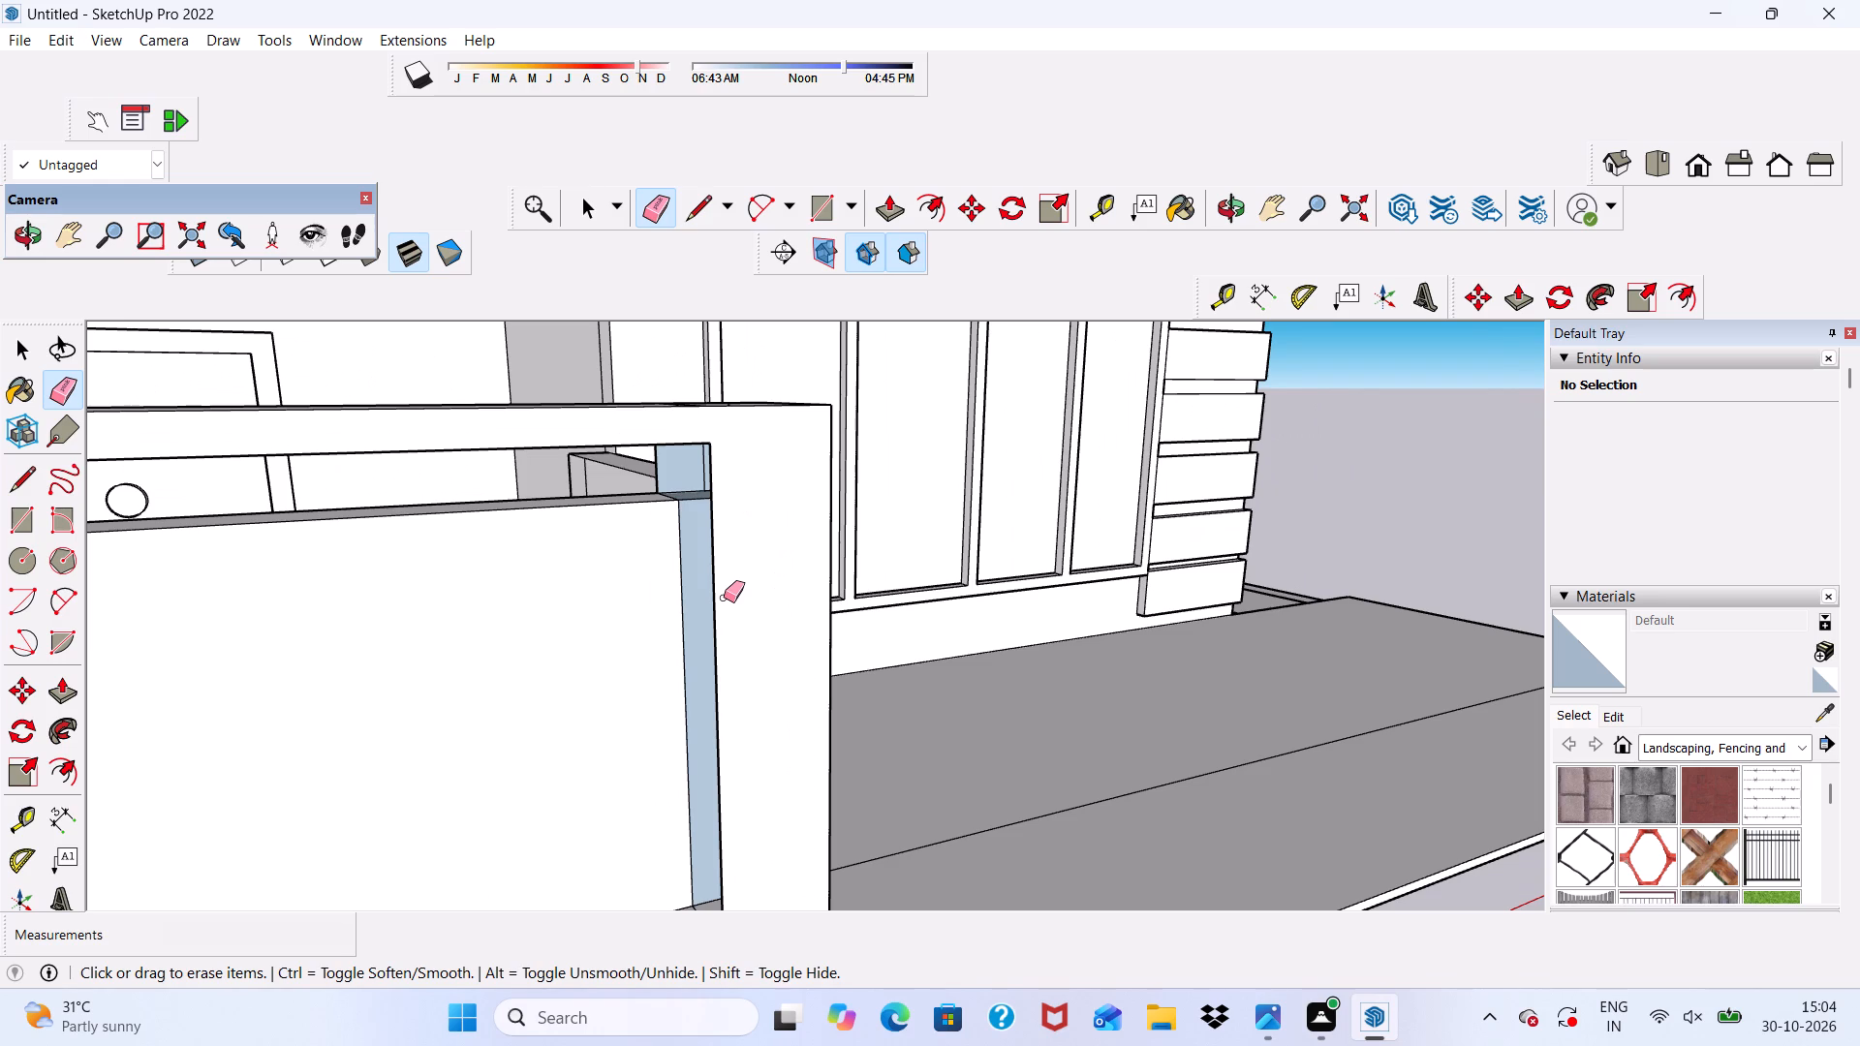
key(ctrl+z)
Erase the leftover horizontal and vertical seam lines on the end pillar's outer side face, including its joint with the return wall.
scroll(689, 529, down, 1)
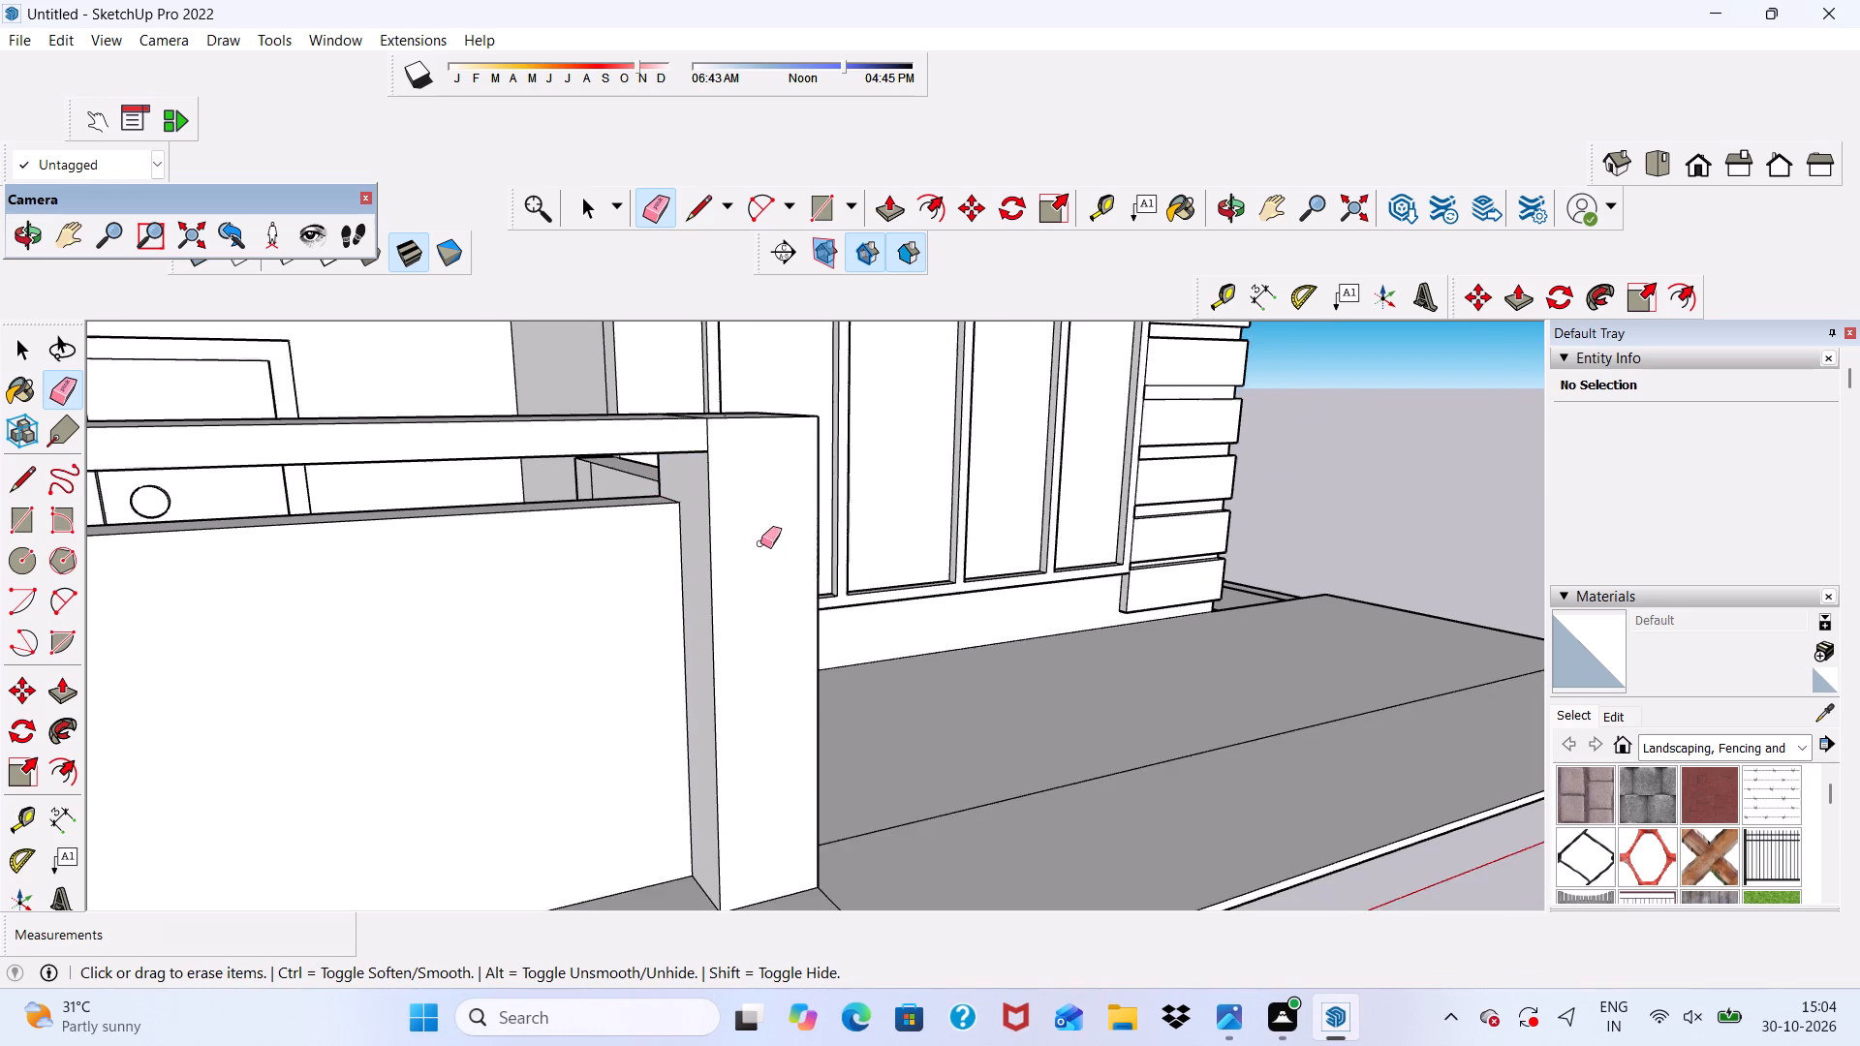
scroll(760, 543, down, 1)
middle_drag(784, 546, 353, 566)
scroll(533, 479, up, 12)
drag(547, 409, 546, 412)
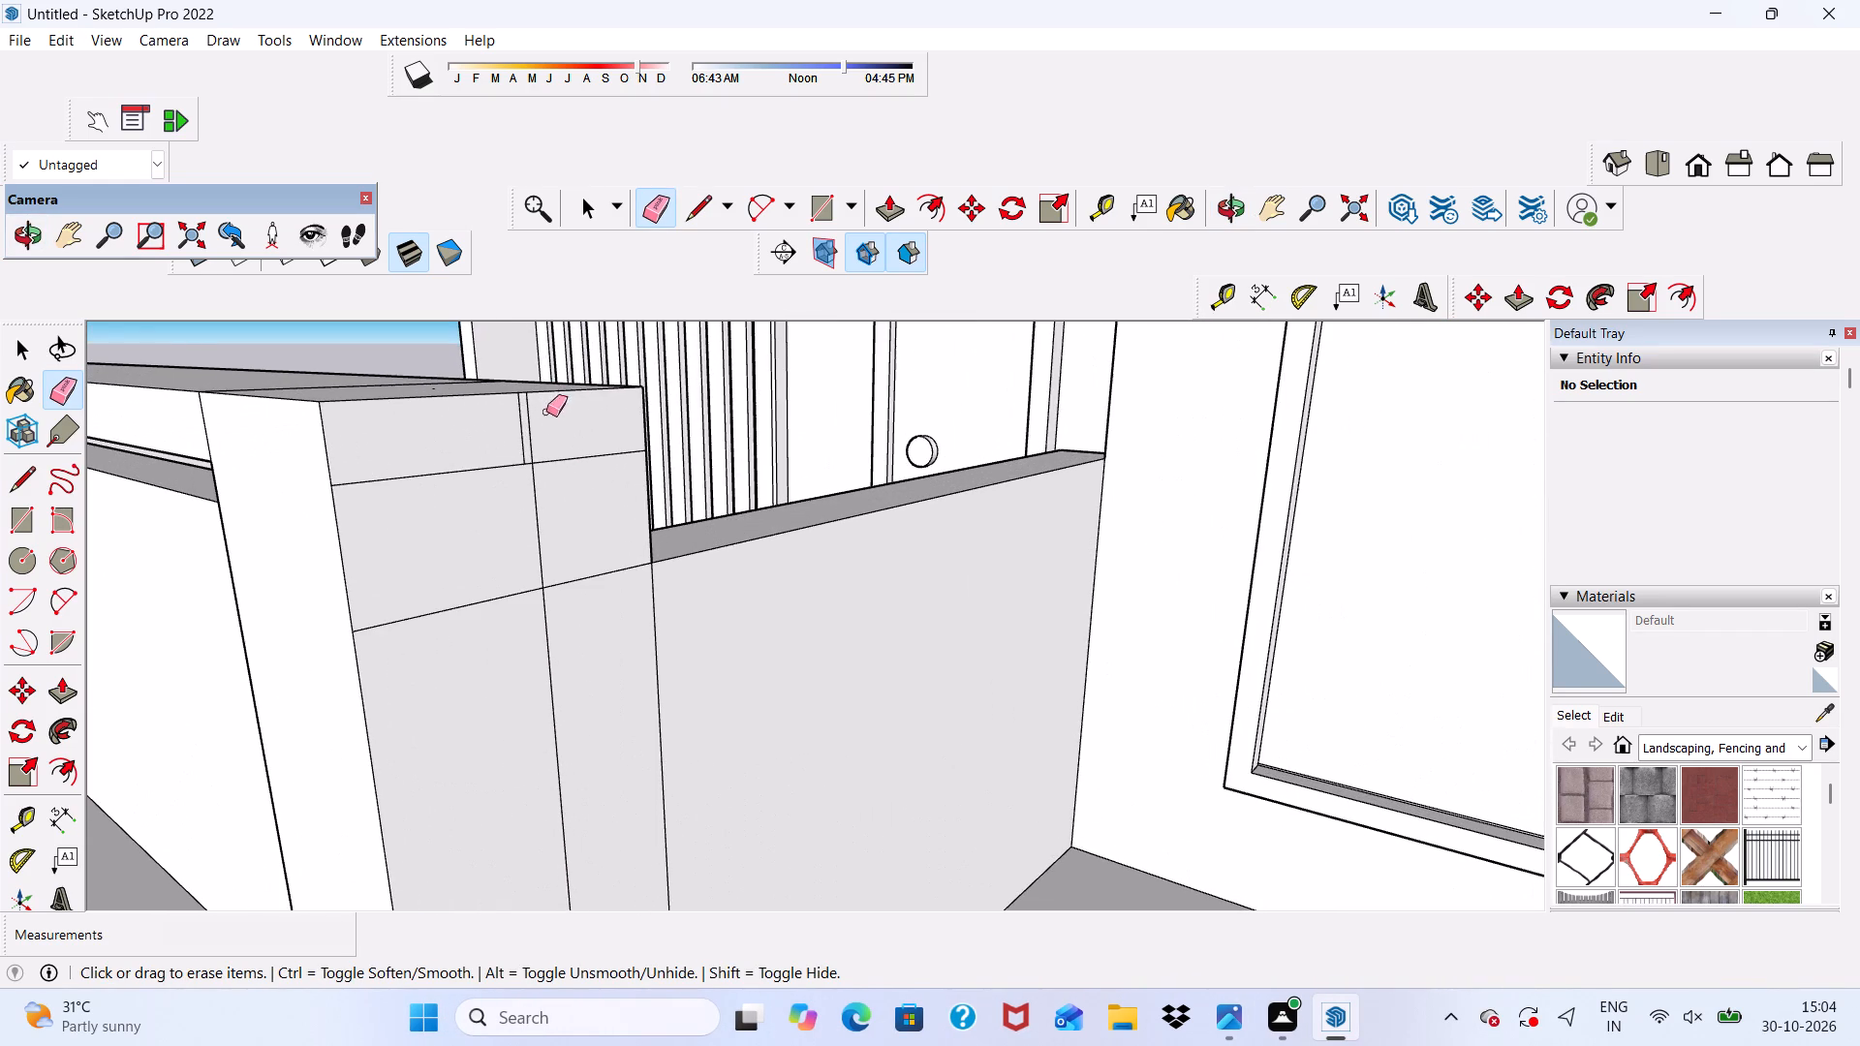
drag(546, 412, 508, 446)
drag(505, 442, 534, 526)
drag(540, 462, 544, 554)
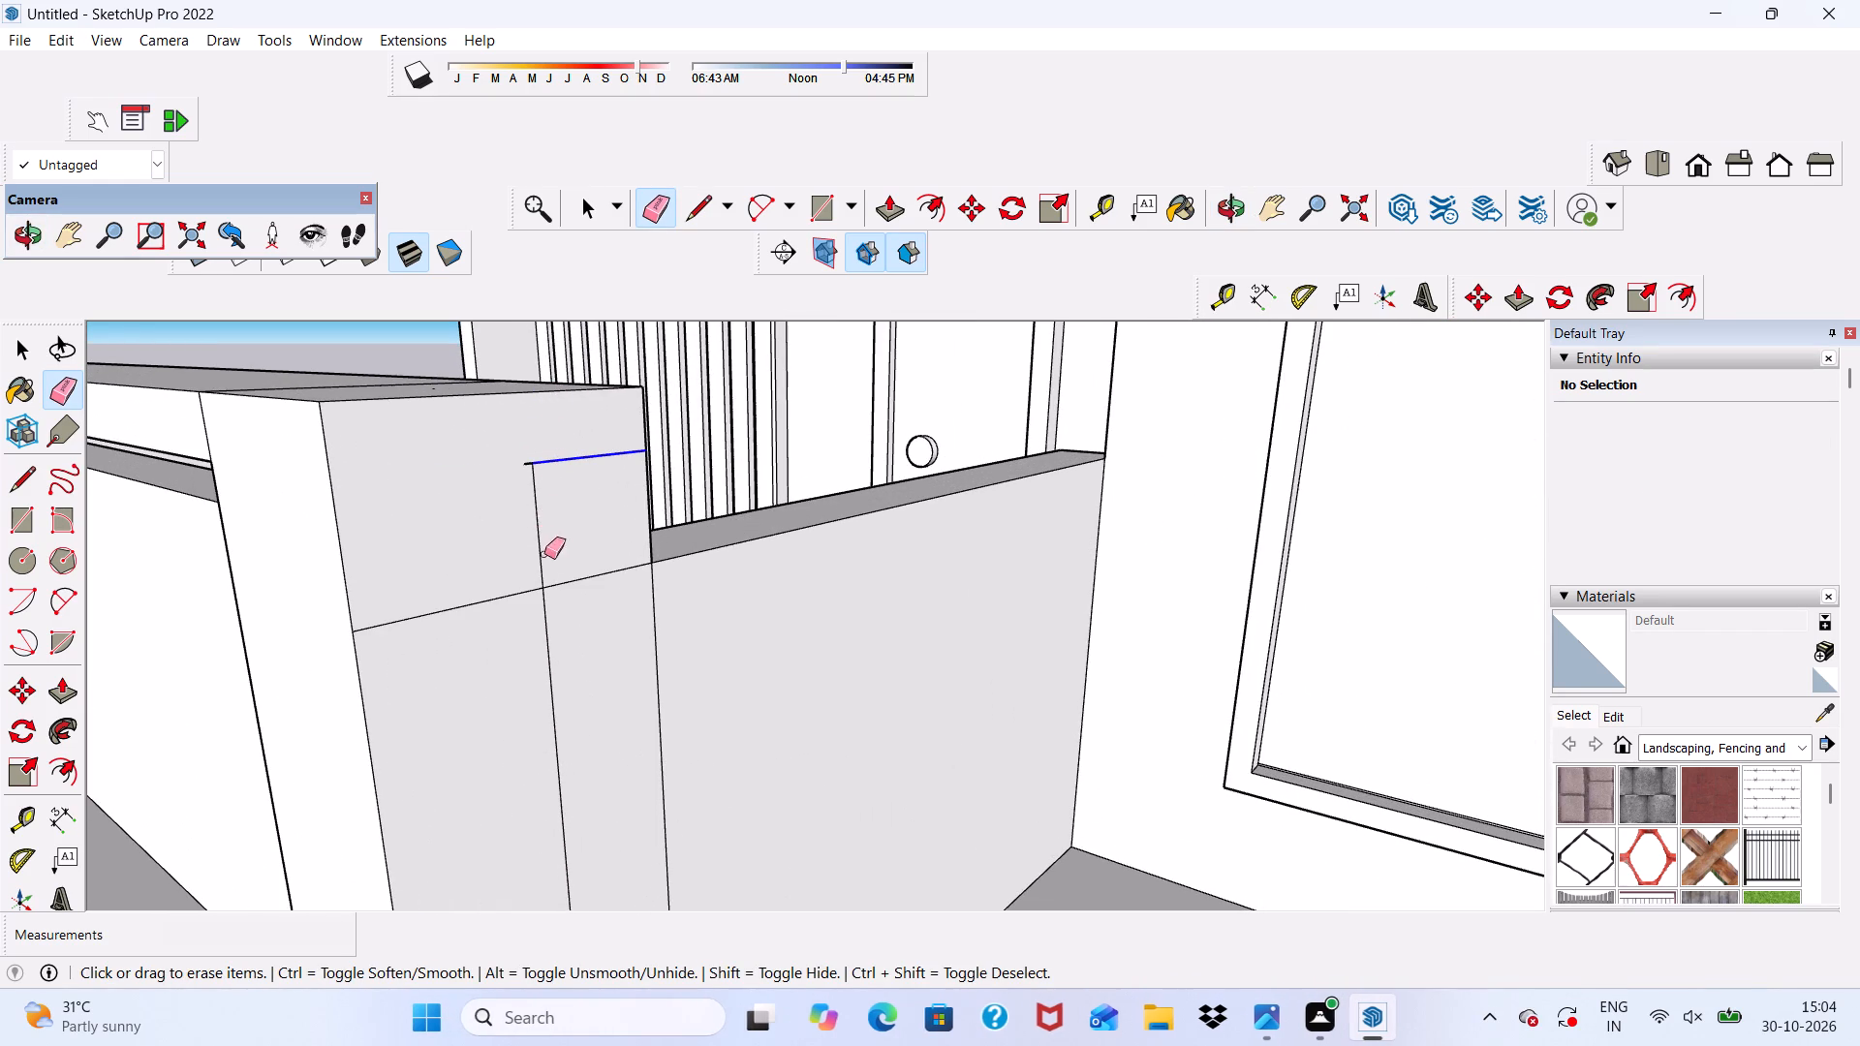
drag(544, 554, 484, 585)
drag(524, 452, 556, 674)
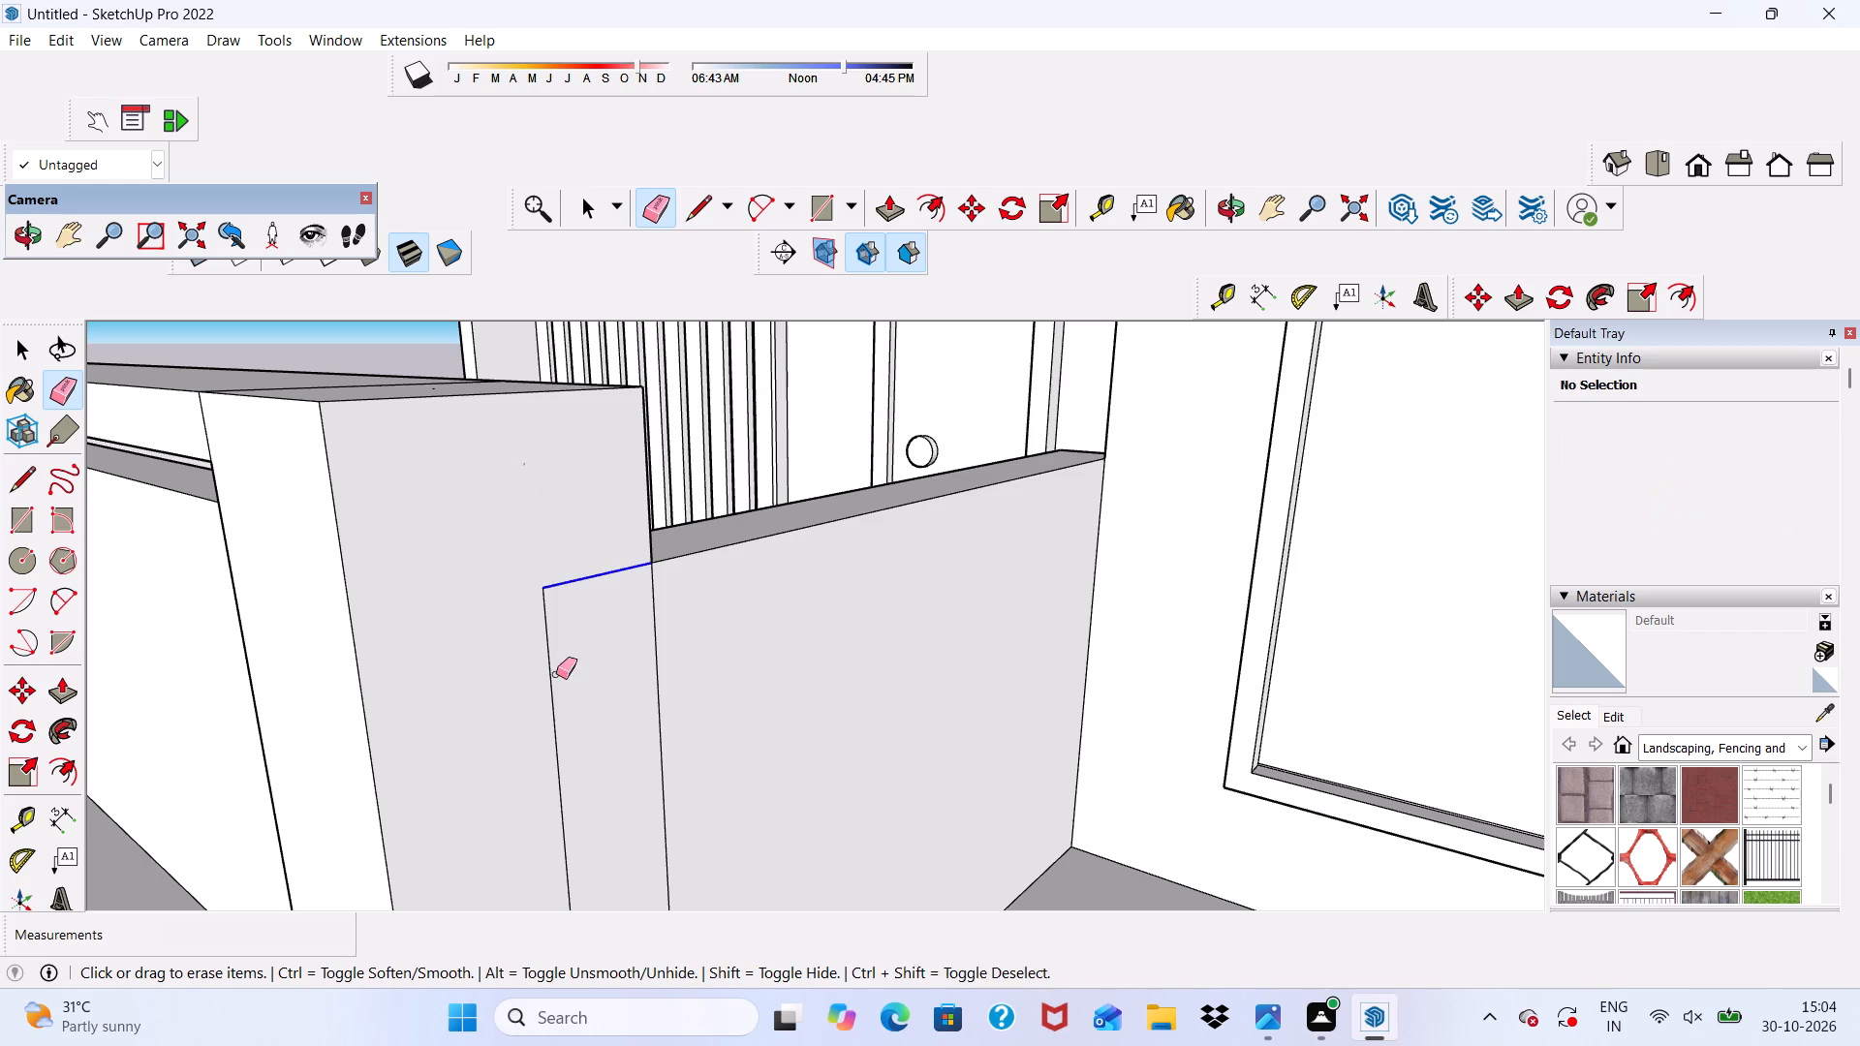
drag(556, 674, 552, 674)
drag(537, 629, 680, 729)
Examine the whole front elevation, the boundary wall and the raised slab in front of the house.
scroll(676, 493, down, 12)
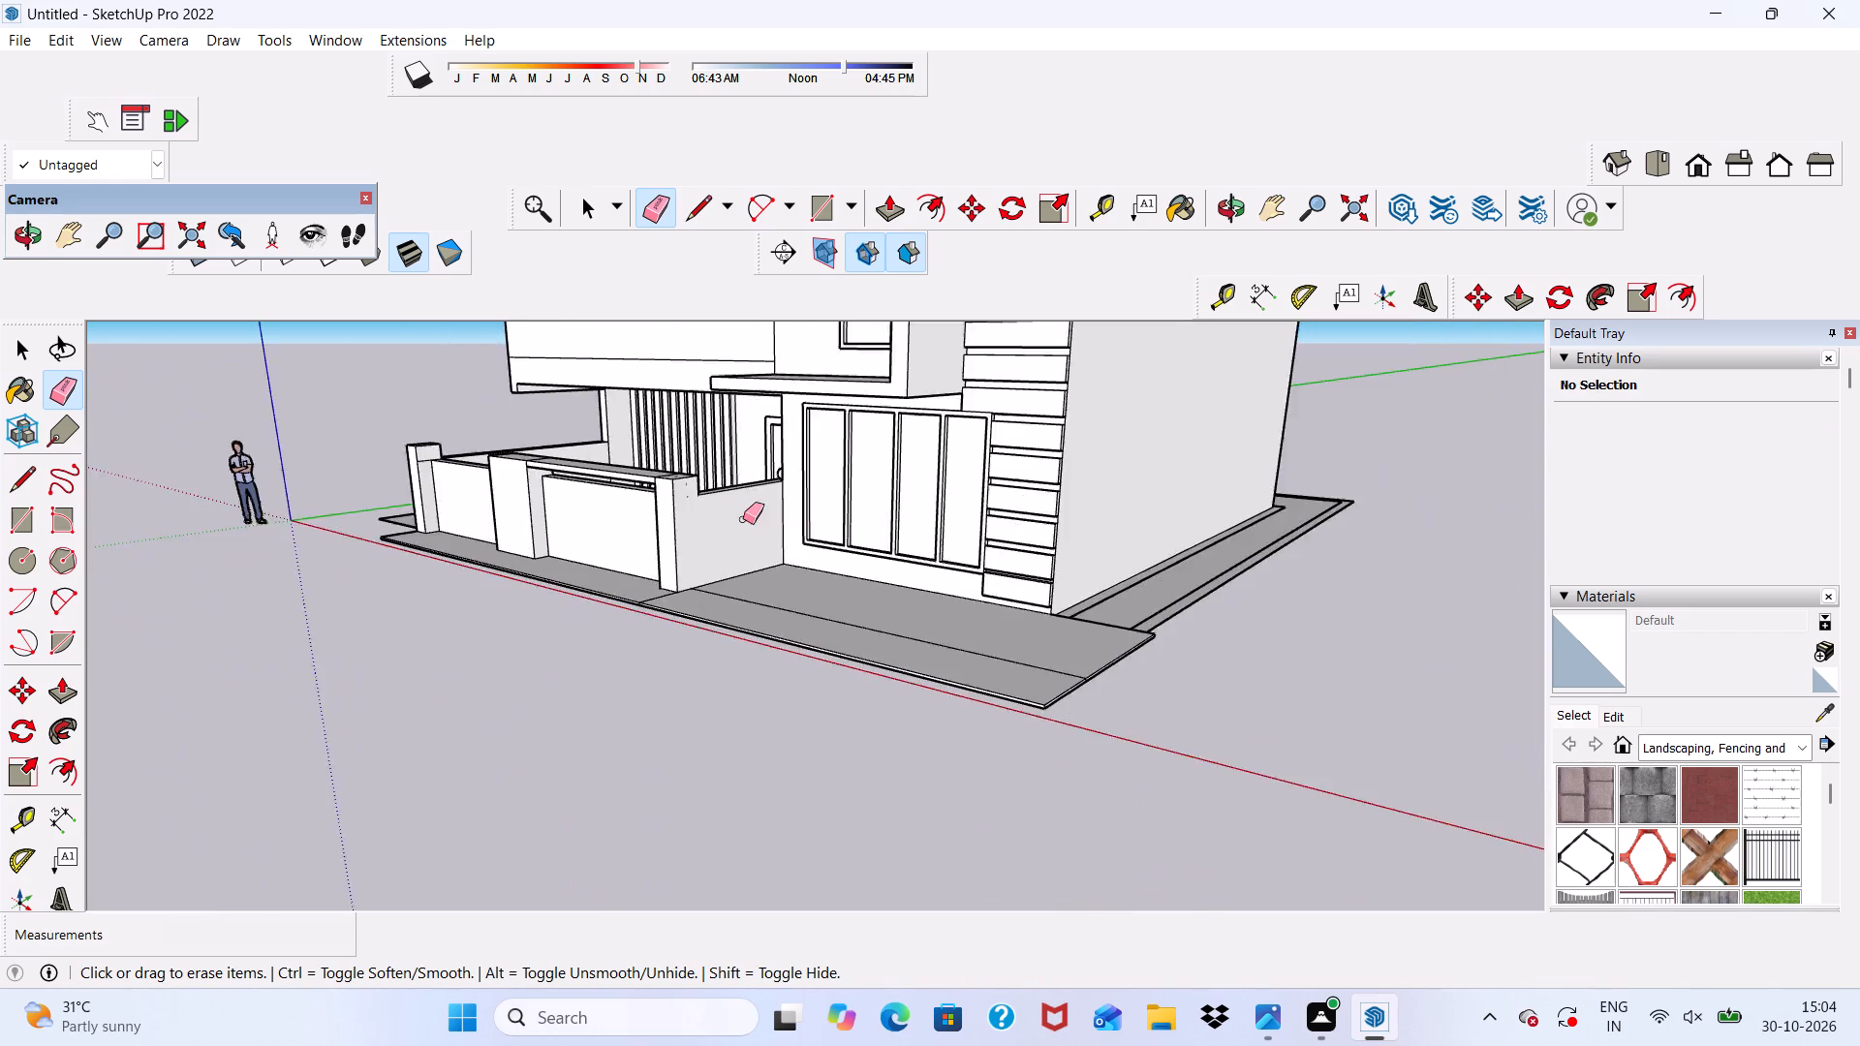
middle_drag(744, 520, 929, 516)
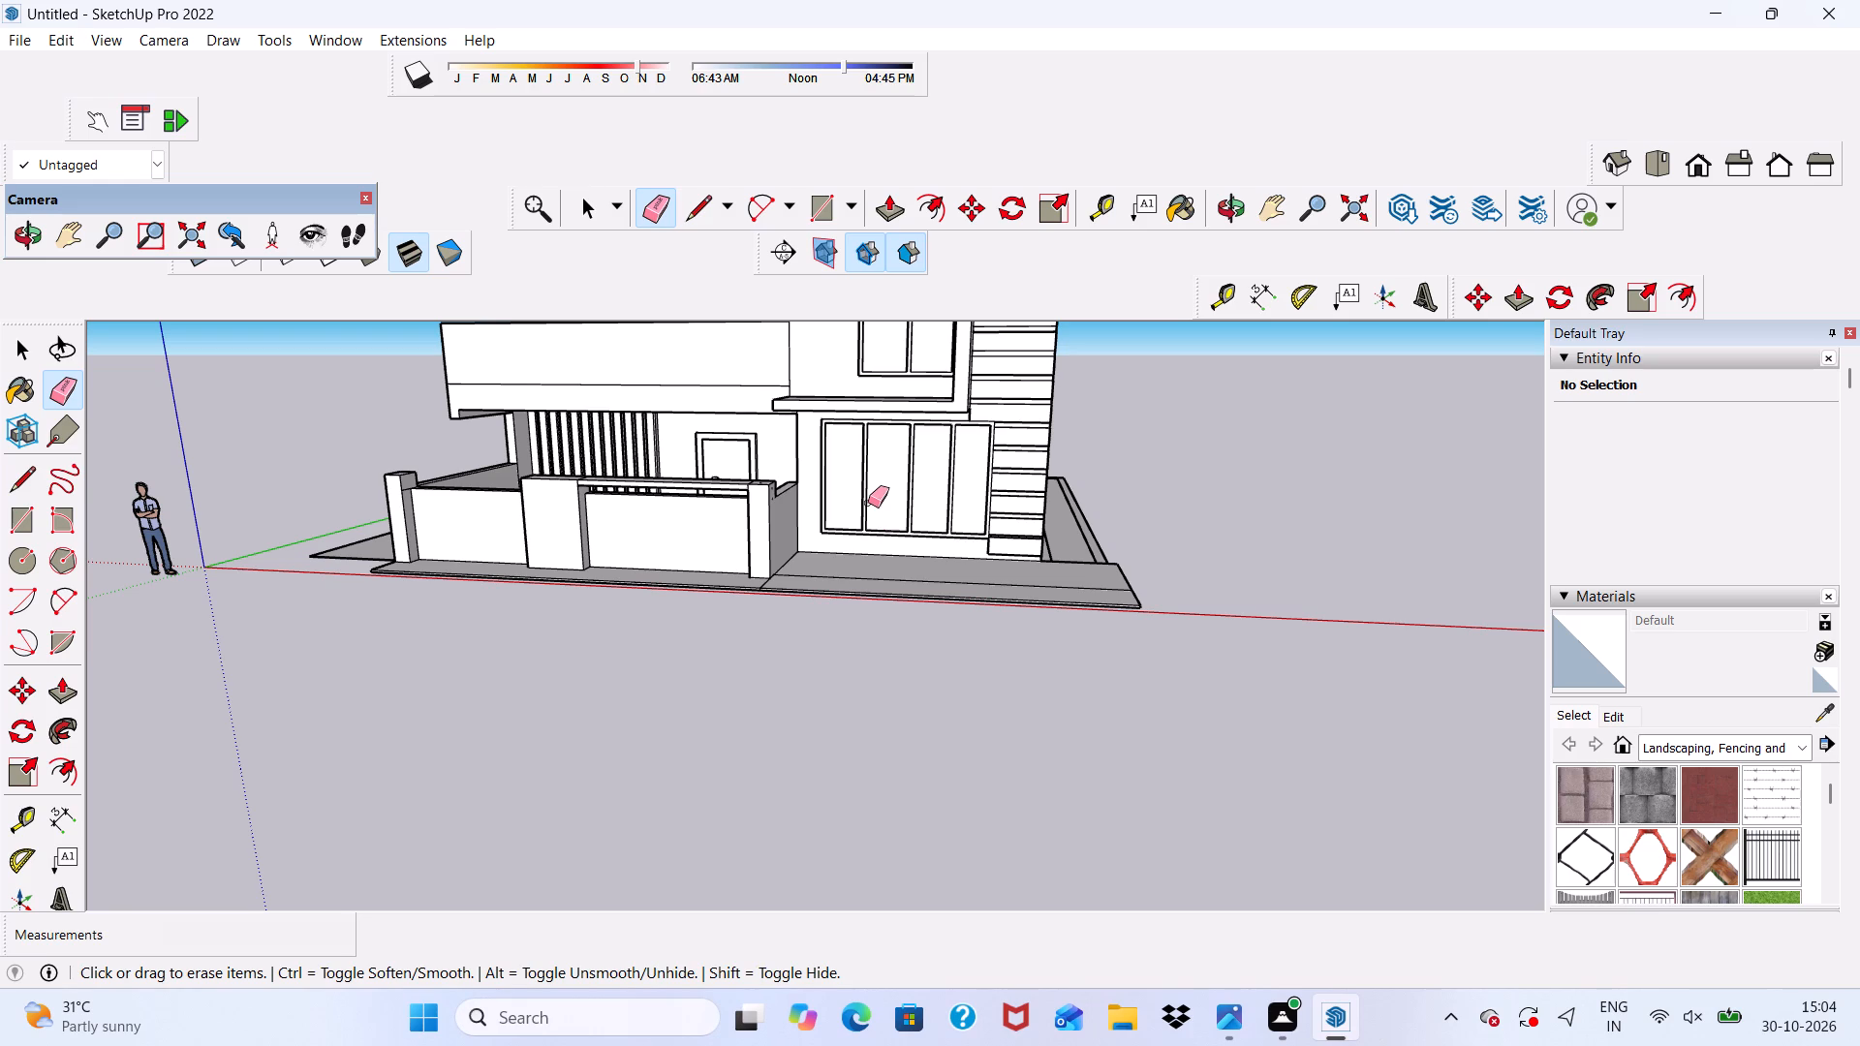
scroll(861, 508, up, 2)
scroll(861, 508, down, 10)
scroll(814, 555, up, 5)
key(space)
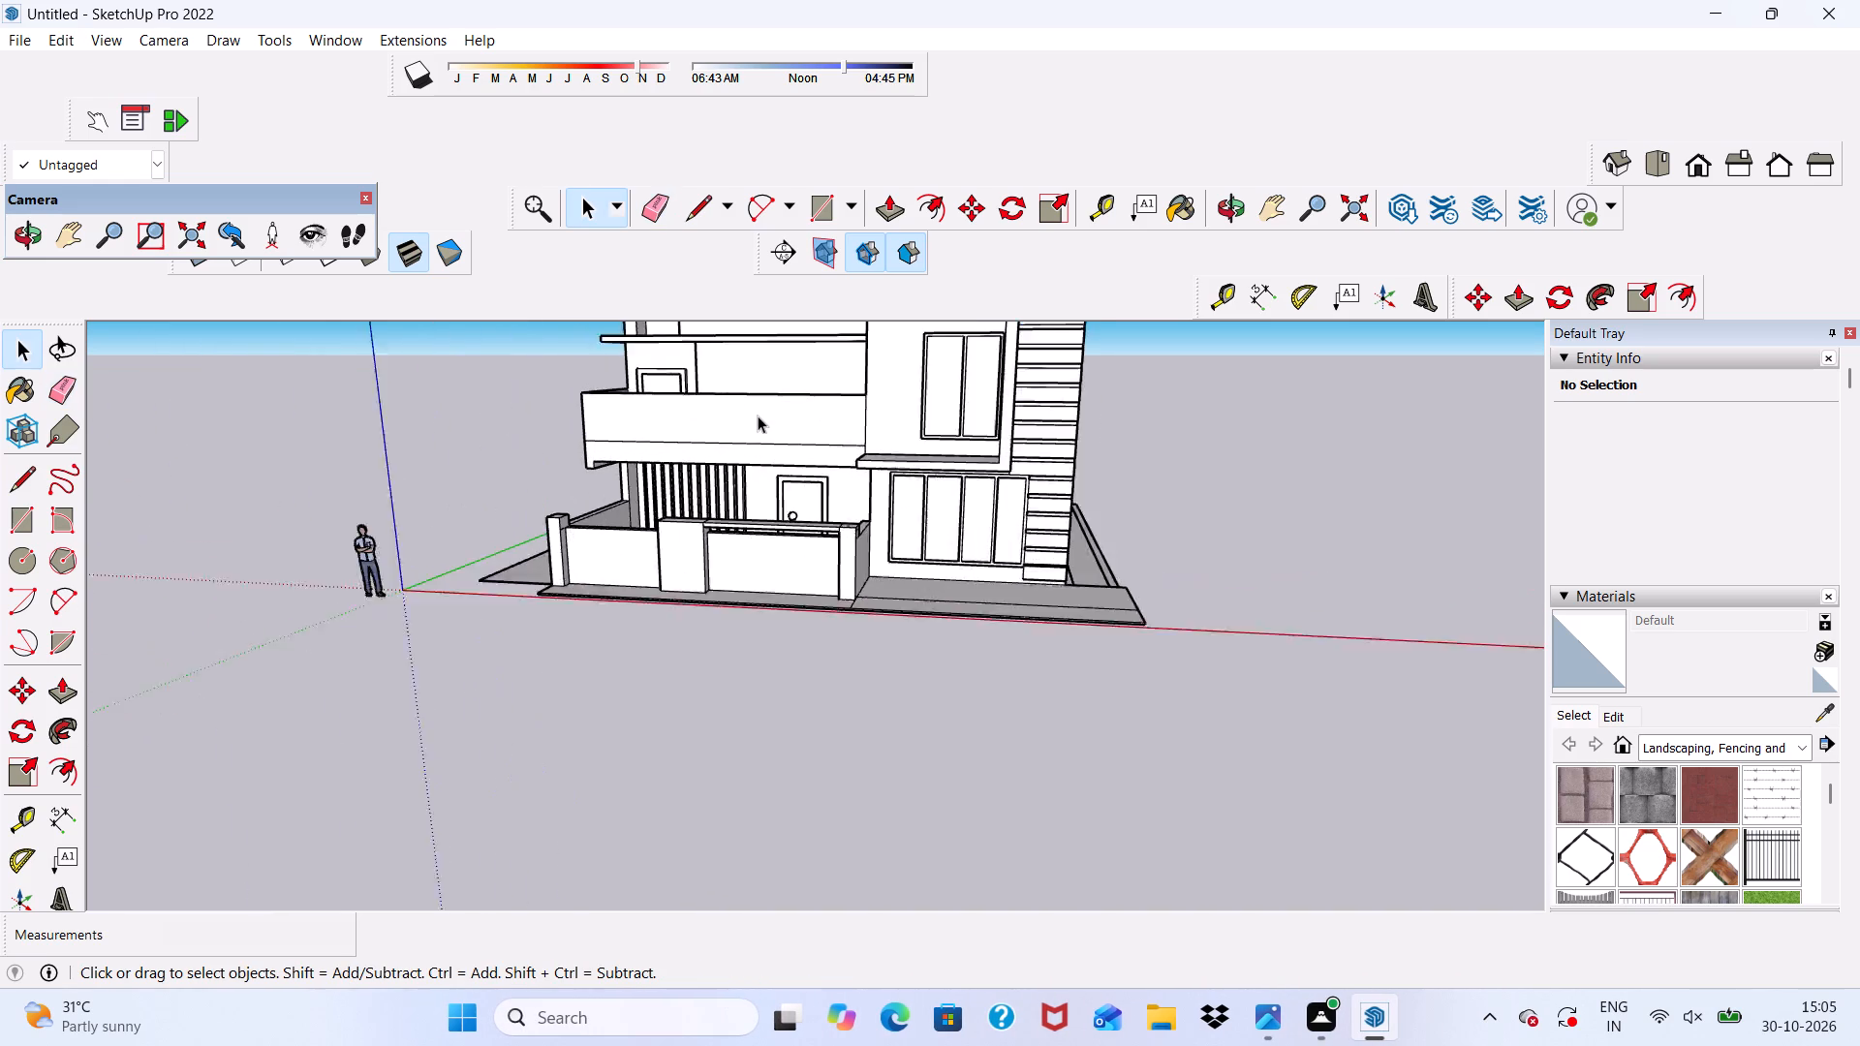
scroll(758, 415, up, 1)
scroll(757, 447, down, 3)
scroll(776, 513, up, 1)
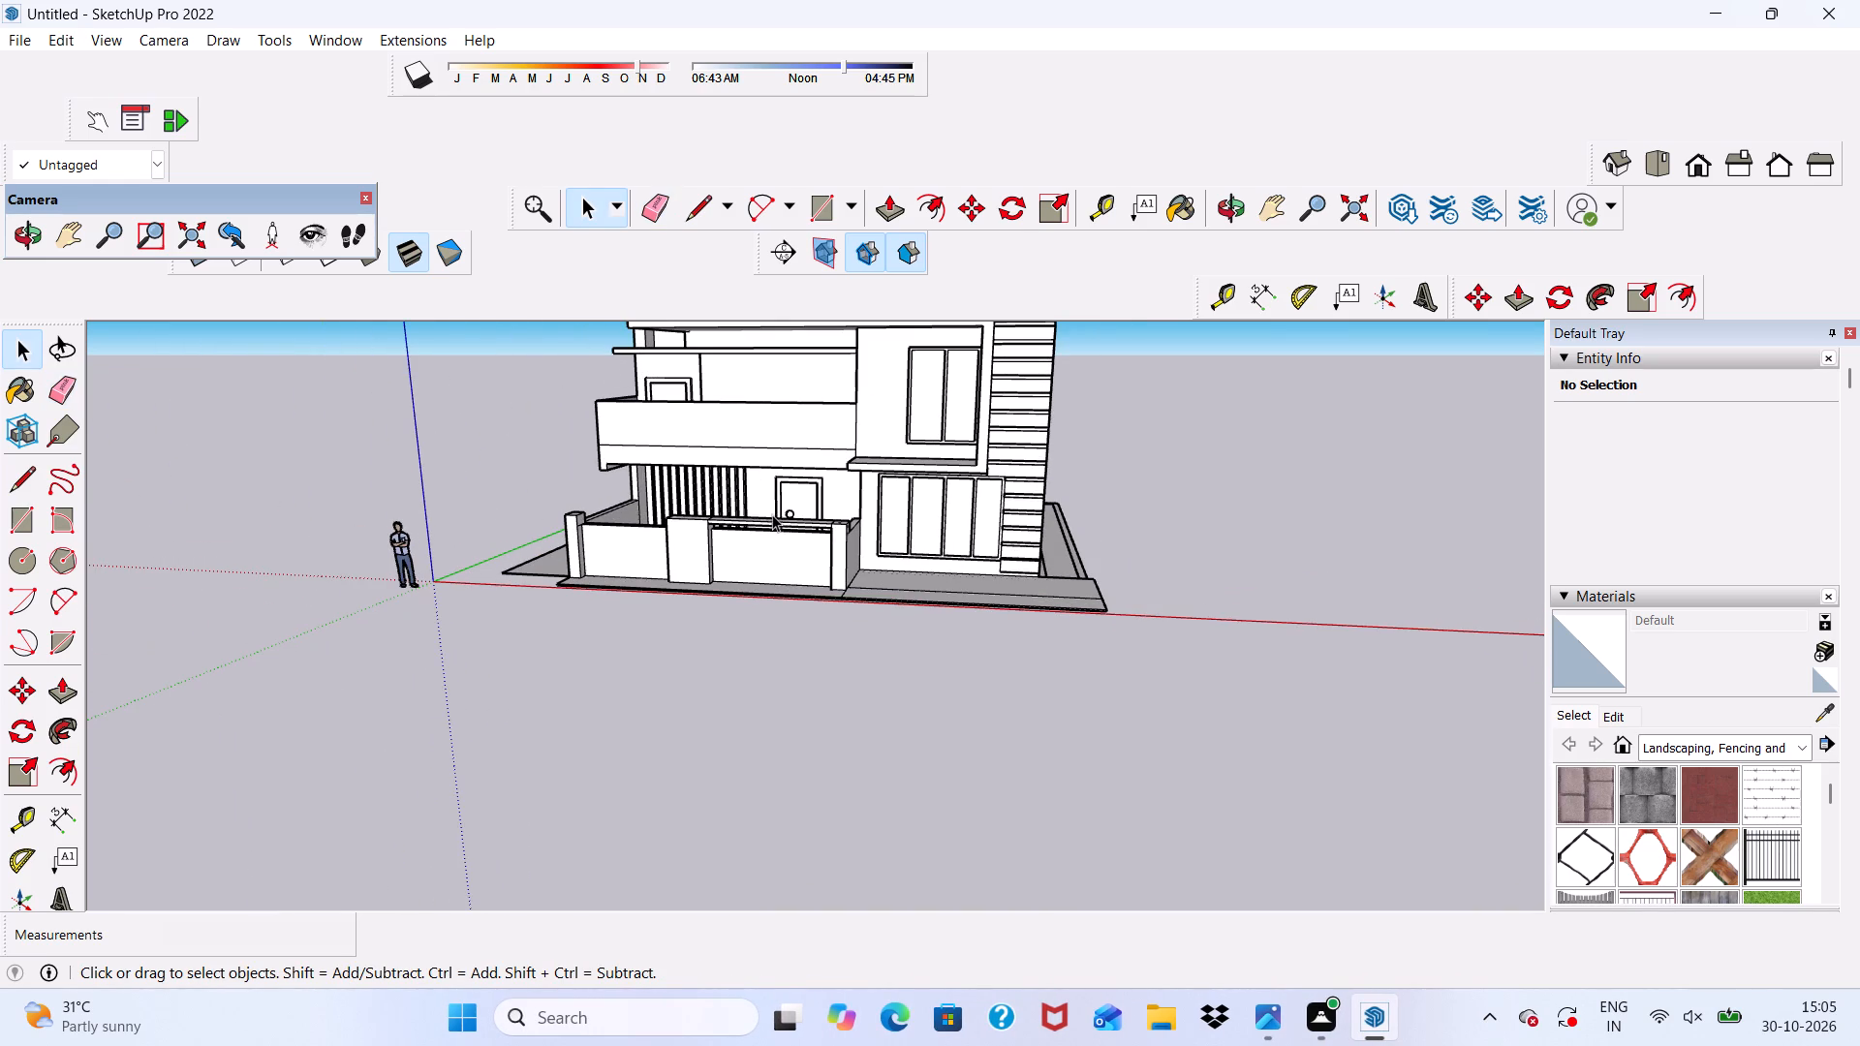
scroll(767, 514, down, 5)
scroll(912, 558, up, 6)
scroll(912, 558, down, 2)
middle_drag(912, 558, 896, 514)
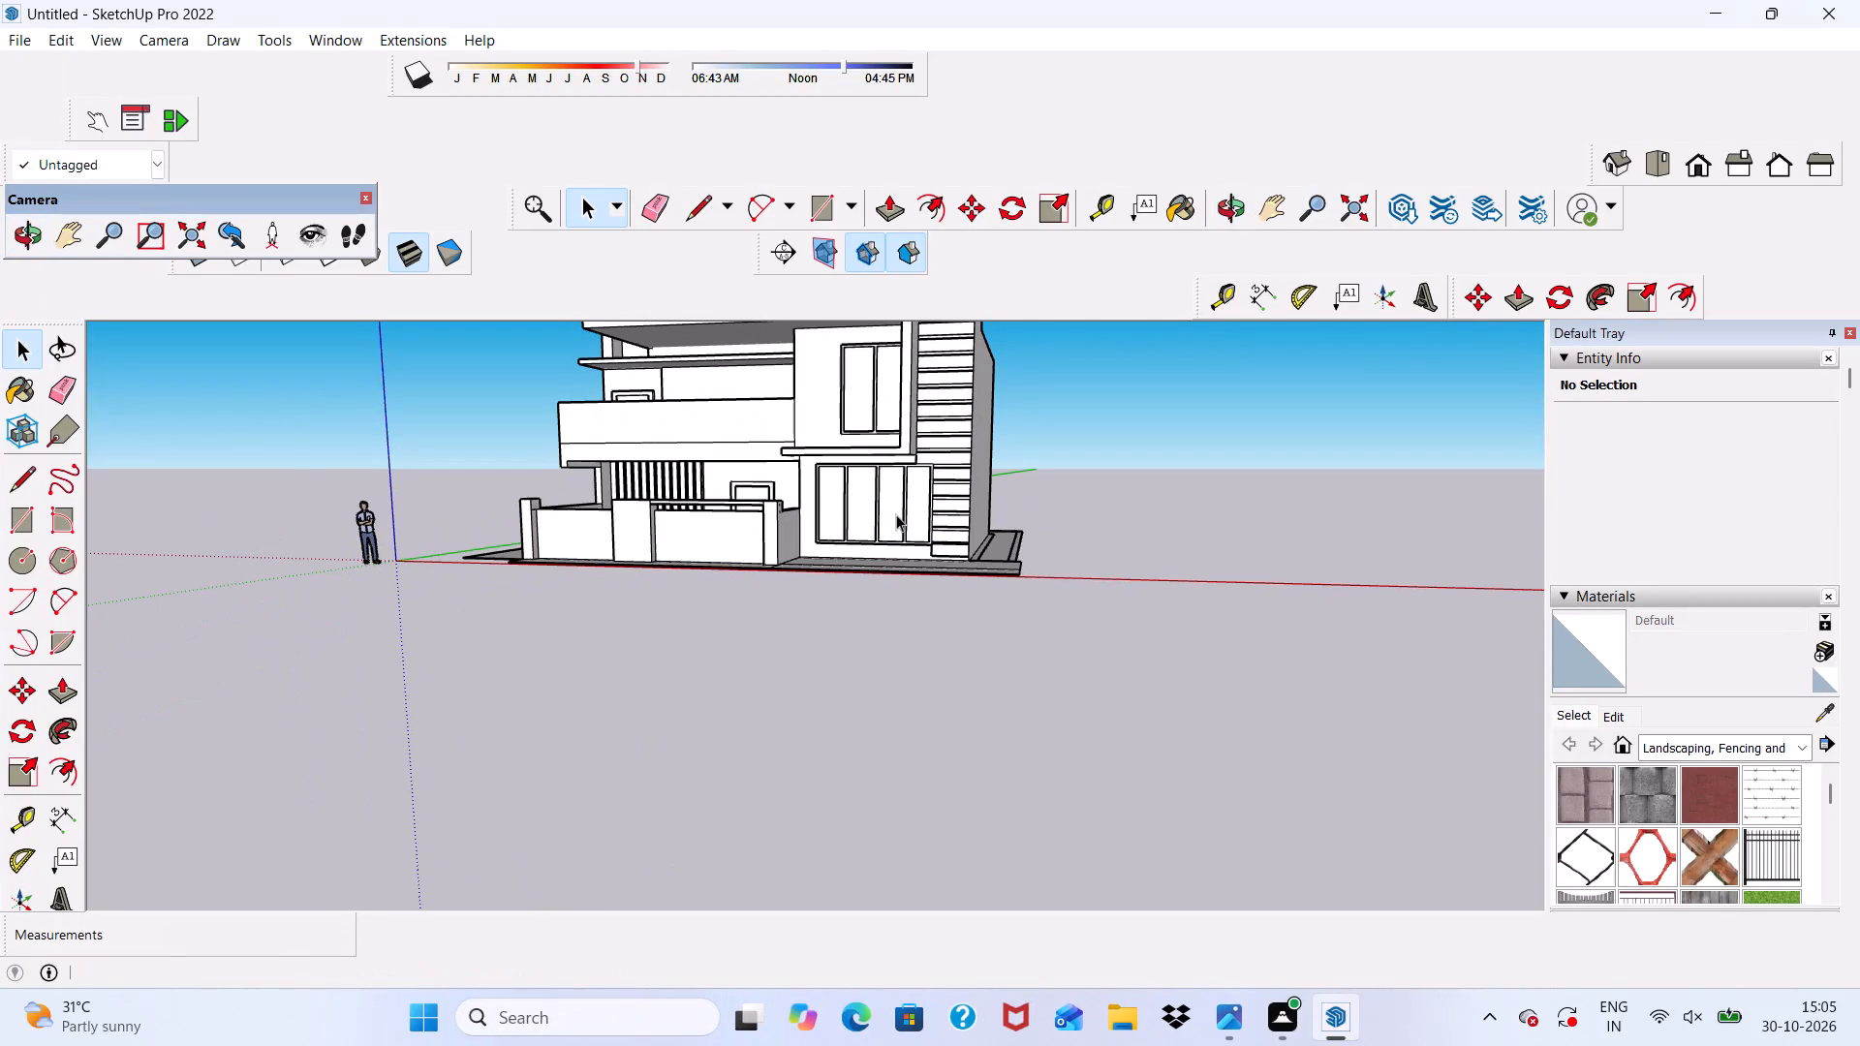
scroll(929, 522, down, 2)
scroll(1029, 551, up, 11)
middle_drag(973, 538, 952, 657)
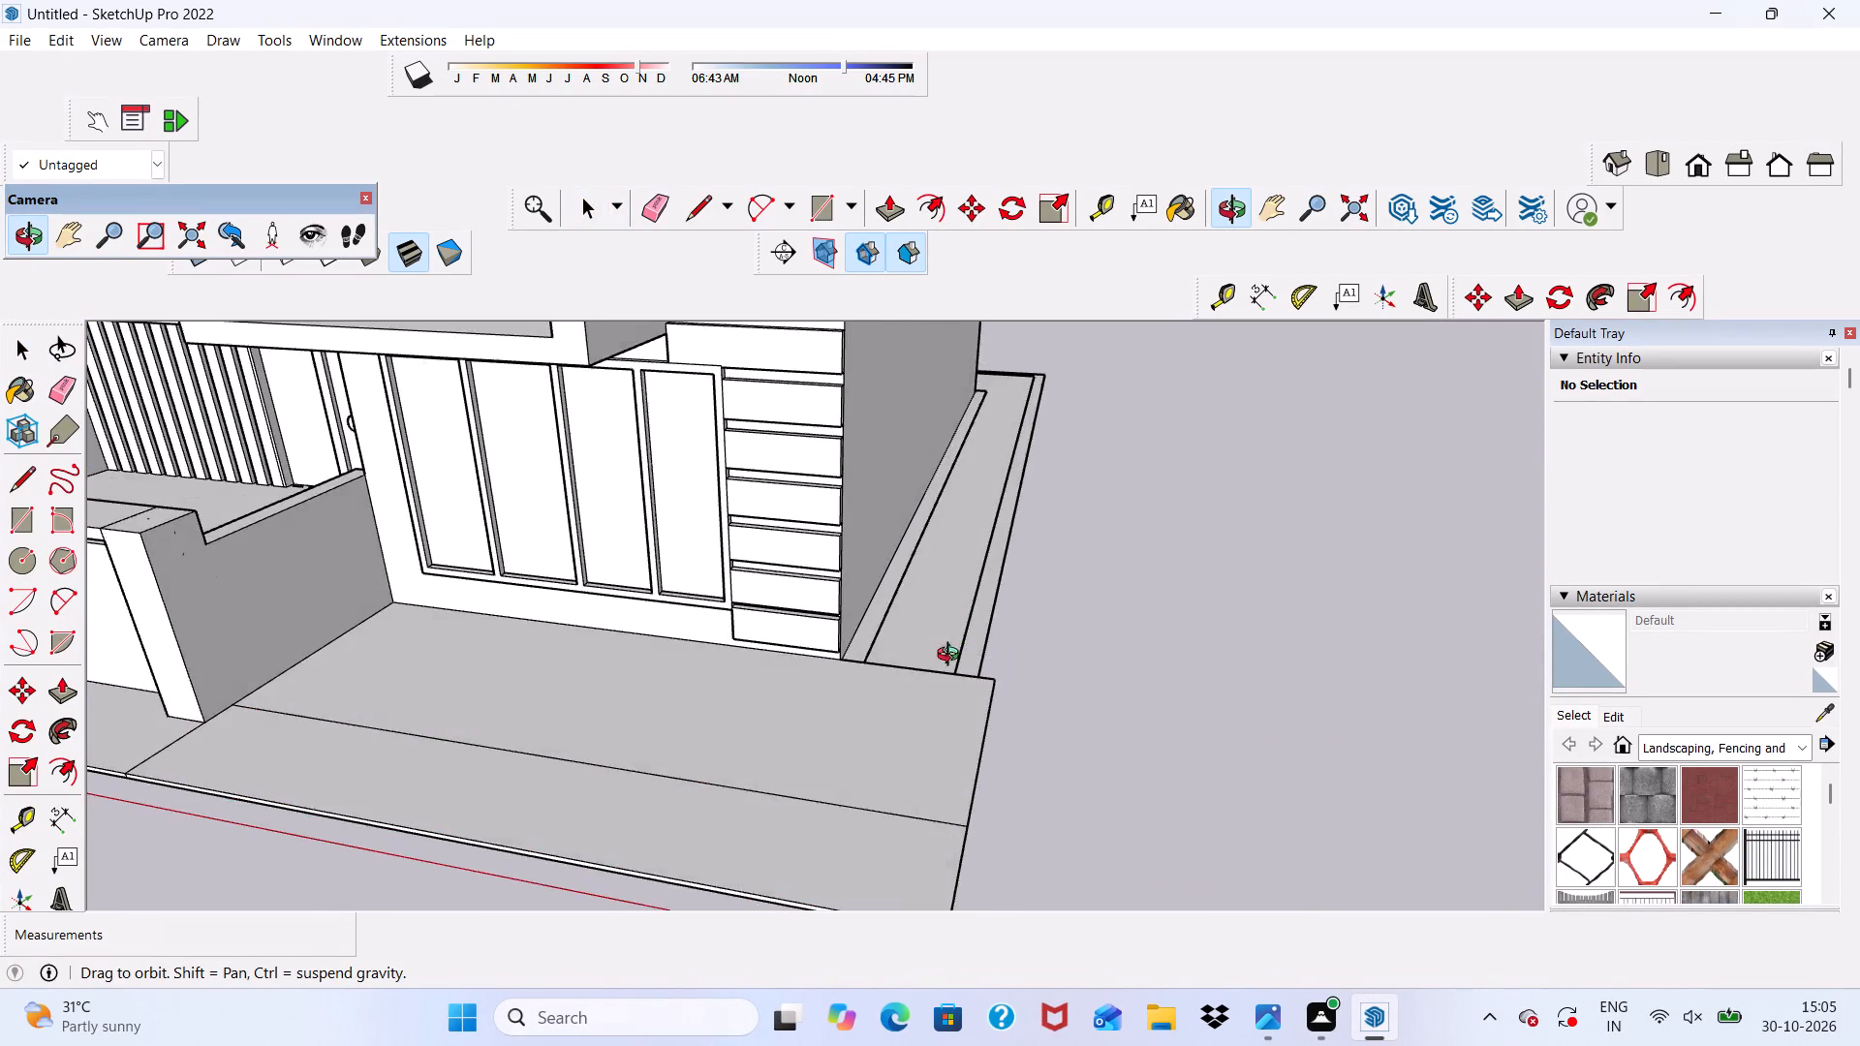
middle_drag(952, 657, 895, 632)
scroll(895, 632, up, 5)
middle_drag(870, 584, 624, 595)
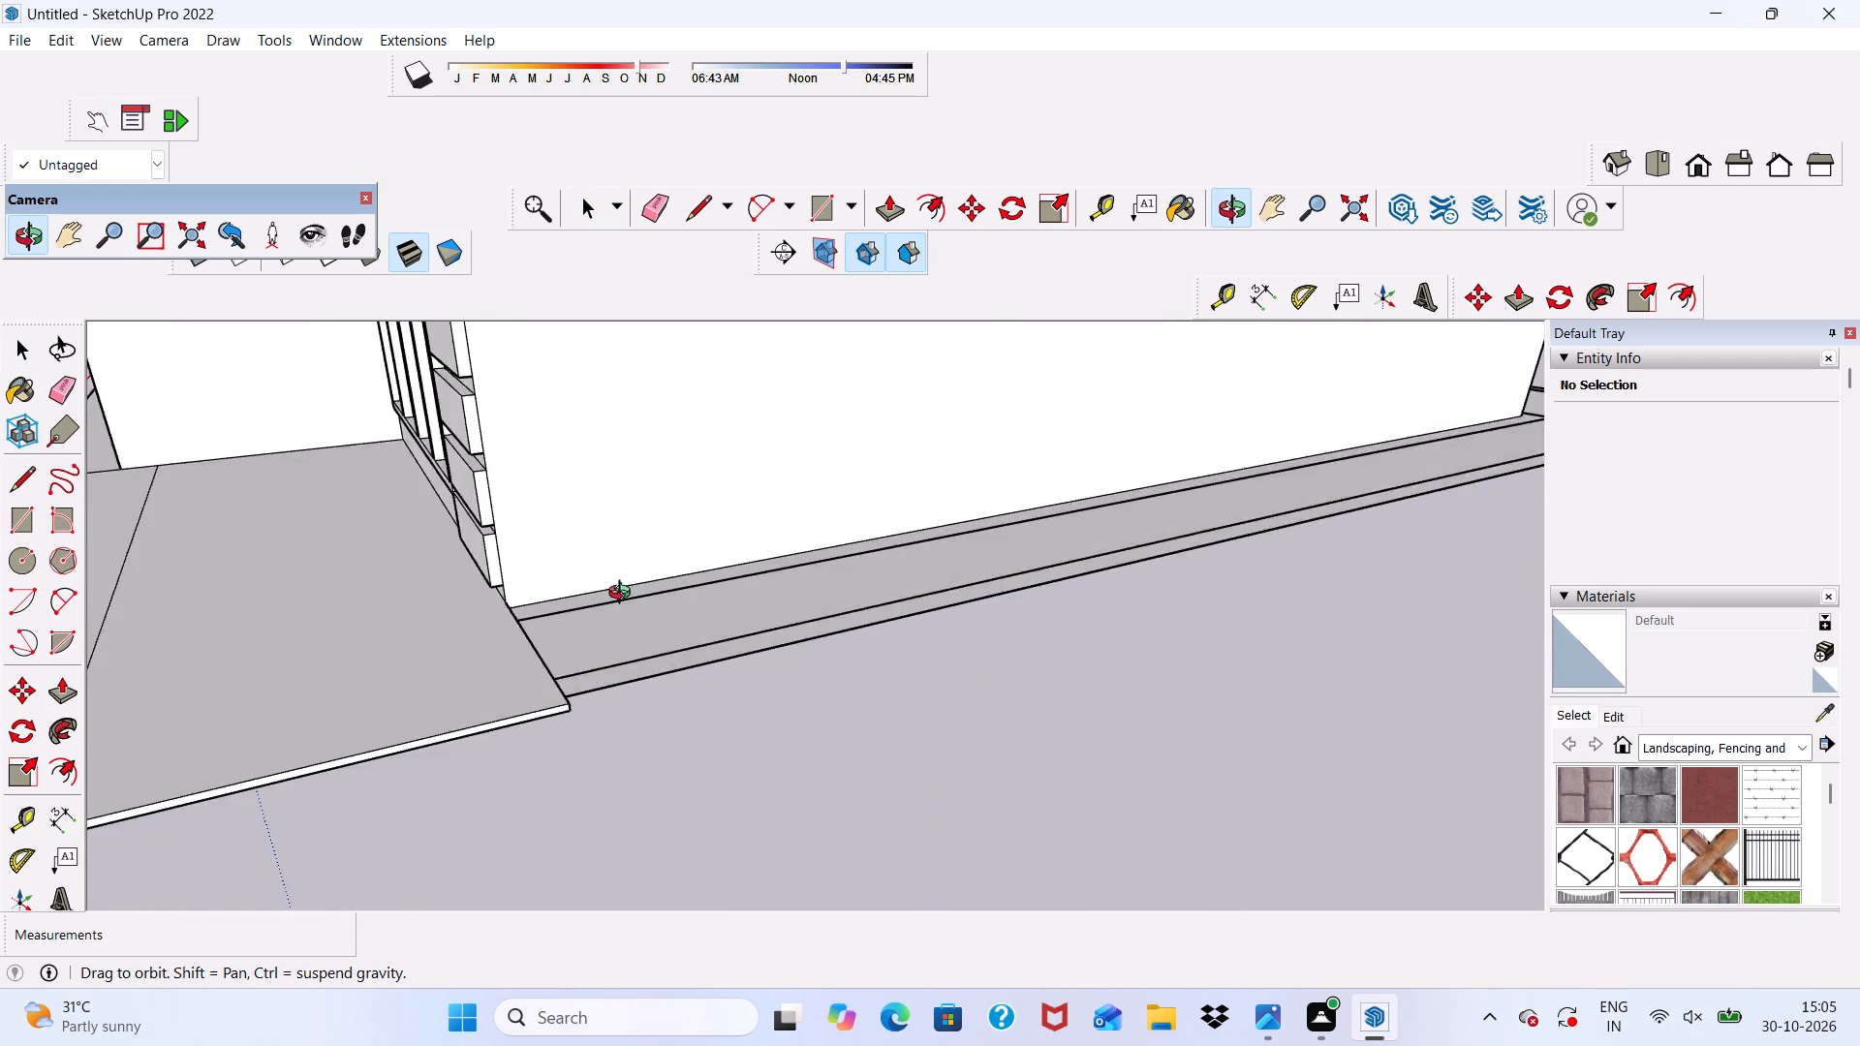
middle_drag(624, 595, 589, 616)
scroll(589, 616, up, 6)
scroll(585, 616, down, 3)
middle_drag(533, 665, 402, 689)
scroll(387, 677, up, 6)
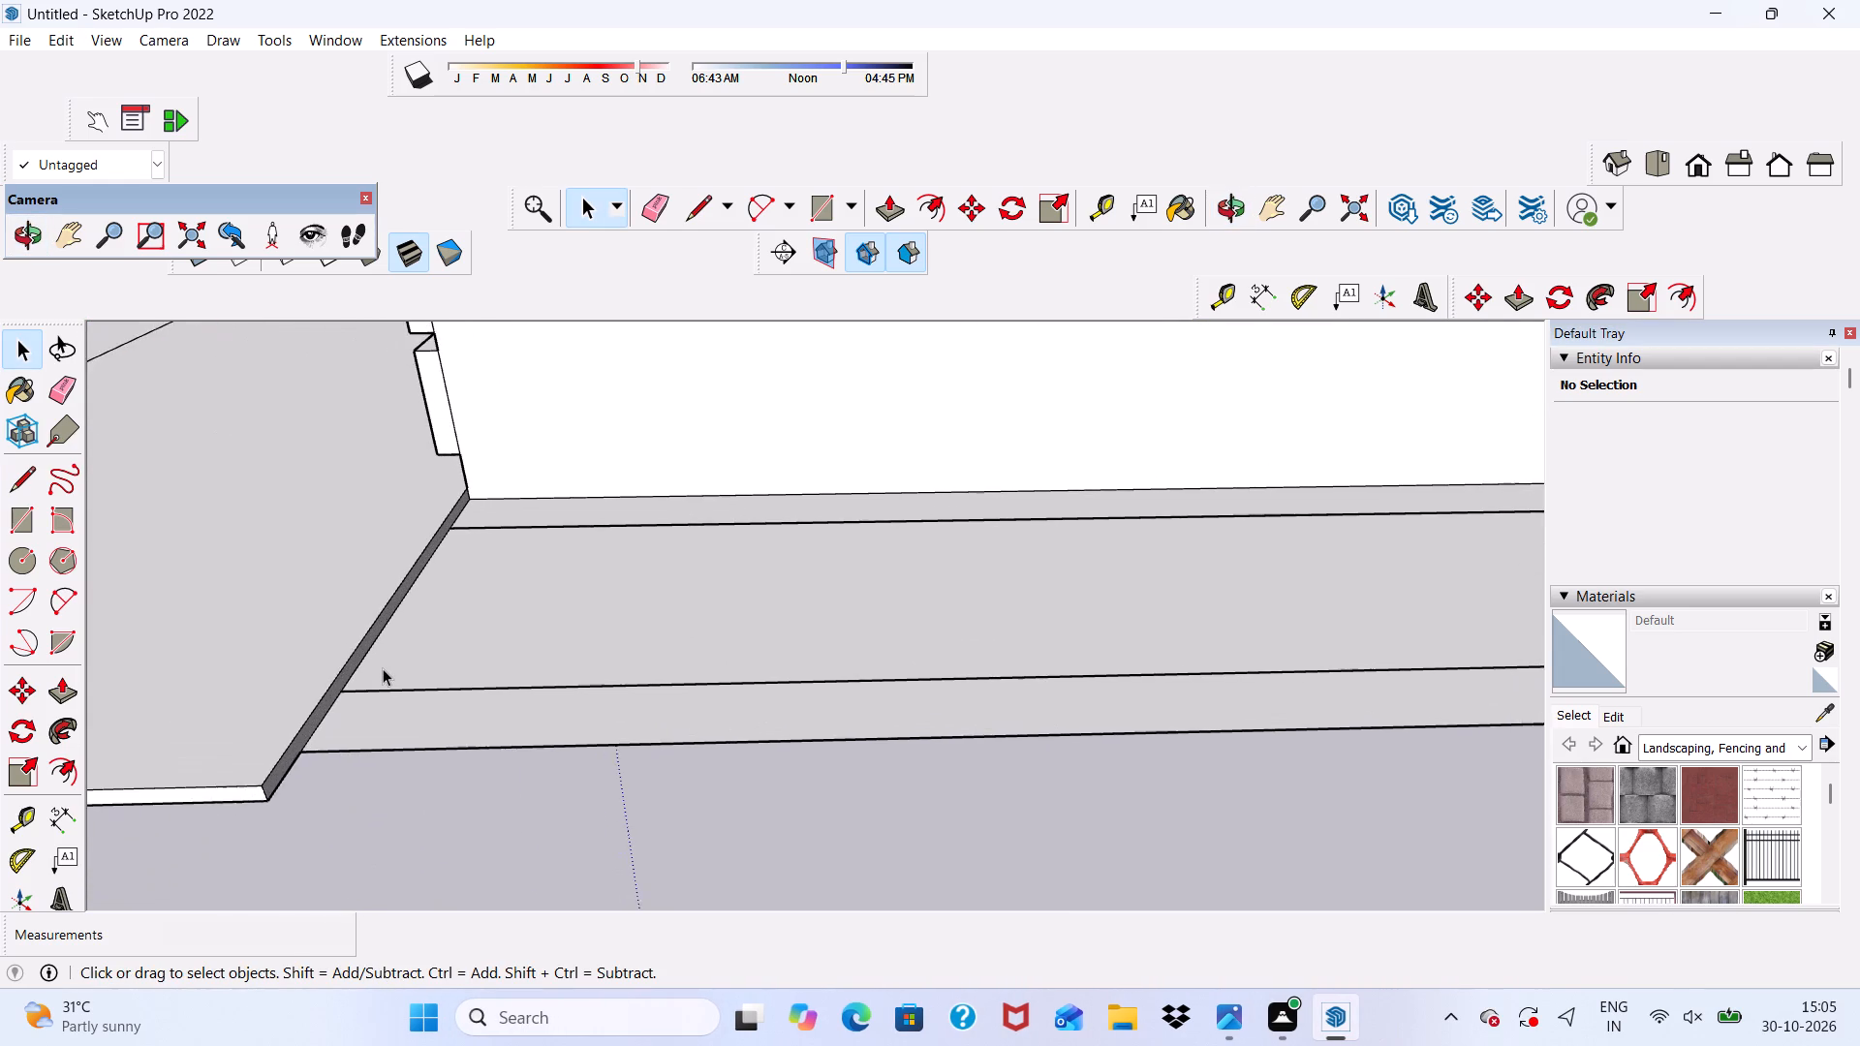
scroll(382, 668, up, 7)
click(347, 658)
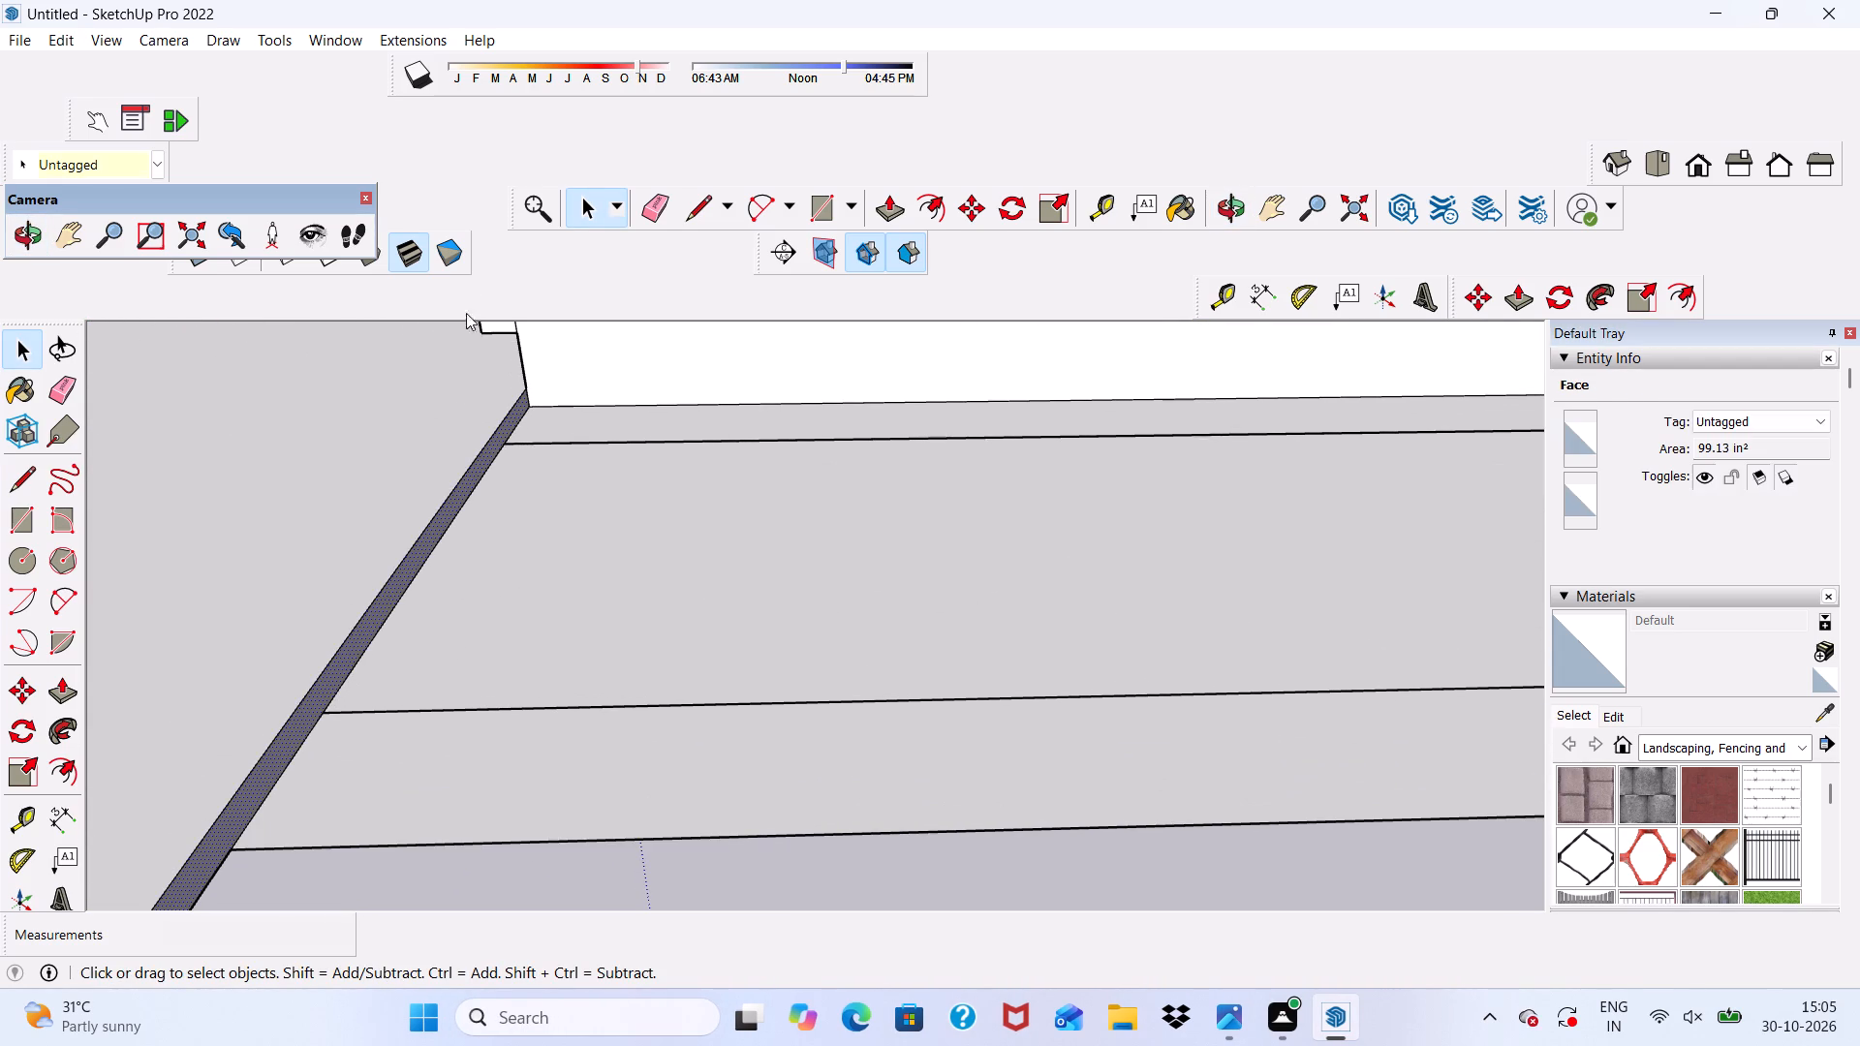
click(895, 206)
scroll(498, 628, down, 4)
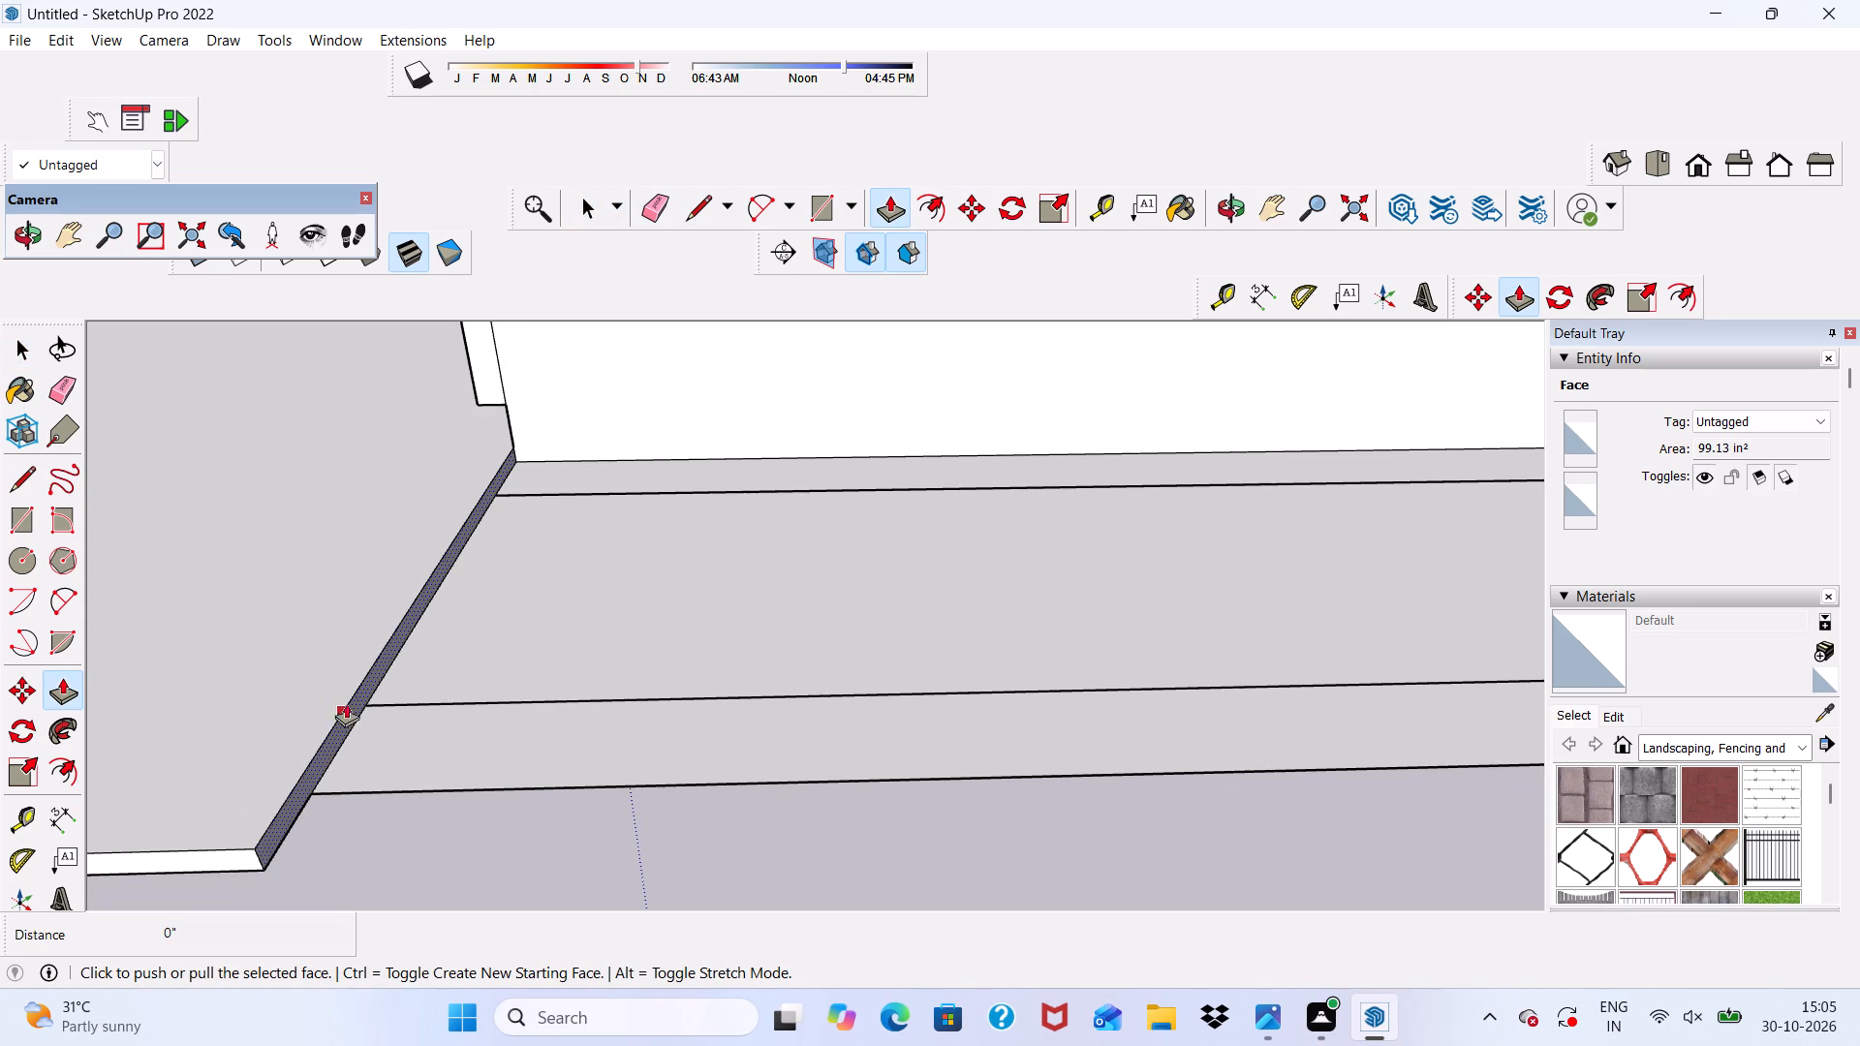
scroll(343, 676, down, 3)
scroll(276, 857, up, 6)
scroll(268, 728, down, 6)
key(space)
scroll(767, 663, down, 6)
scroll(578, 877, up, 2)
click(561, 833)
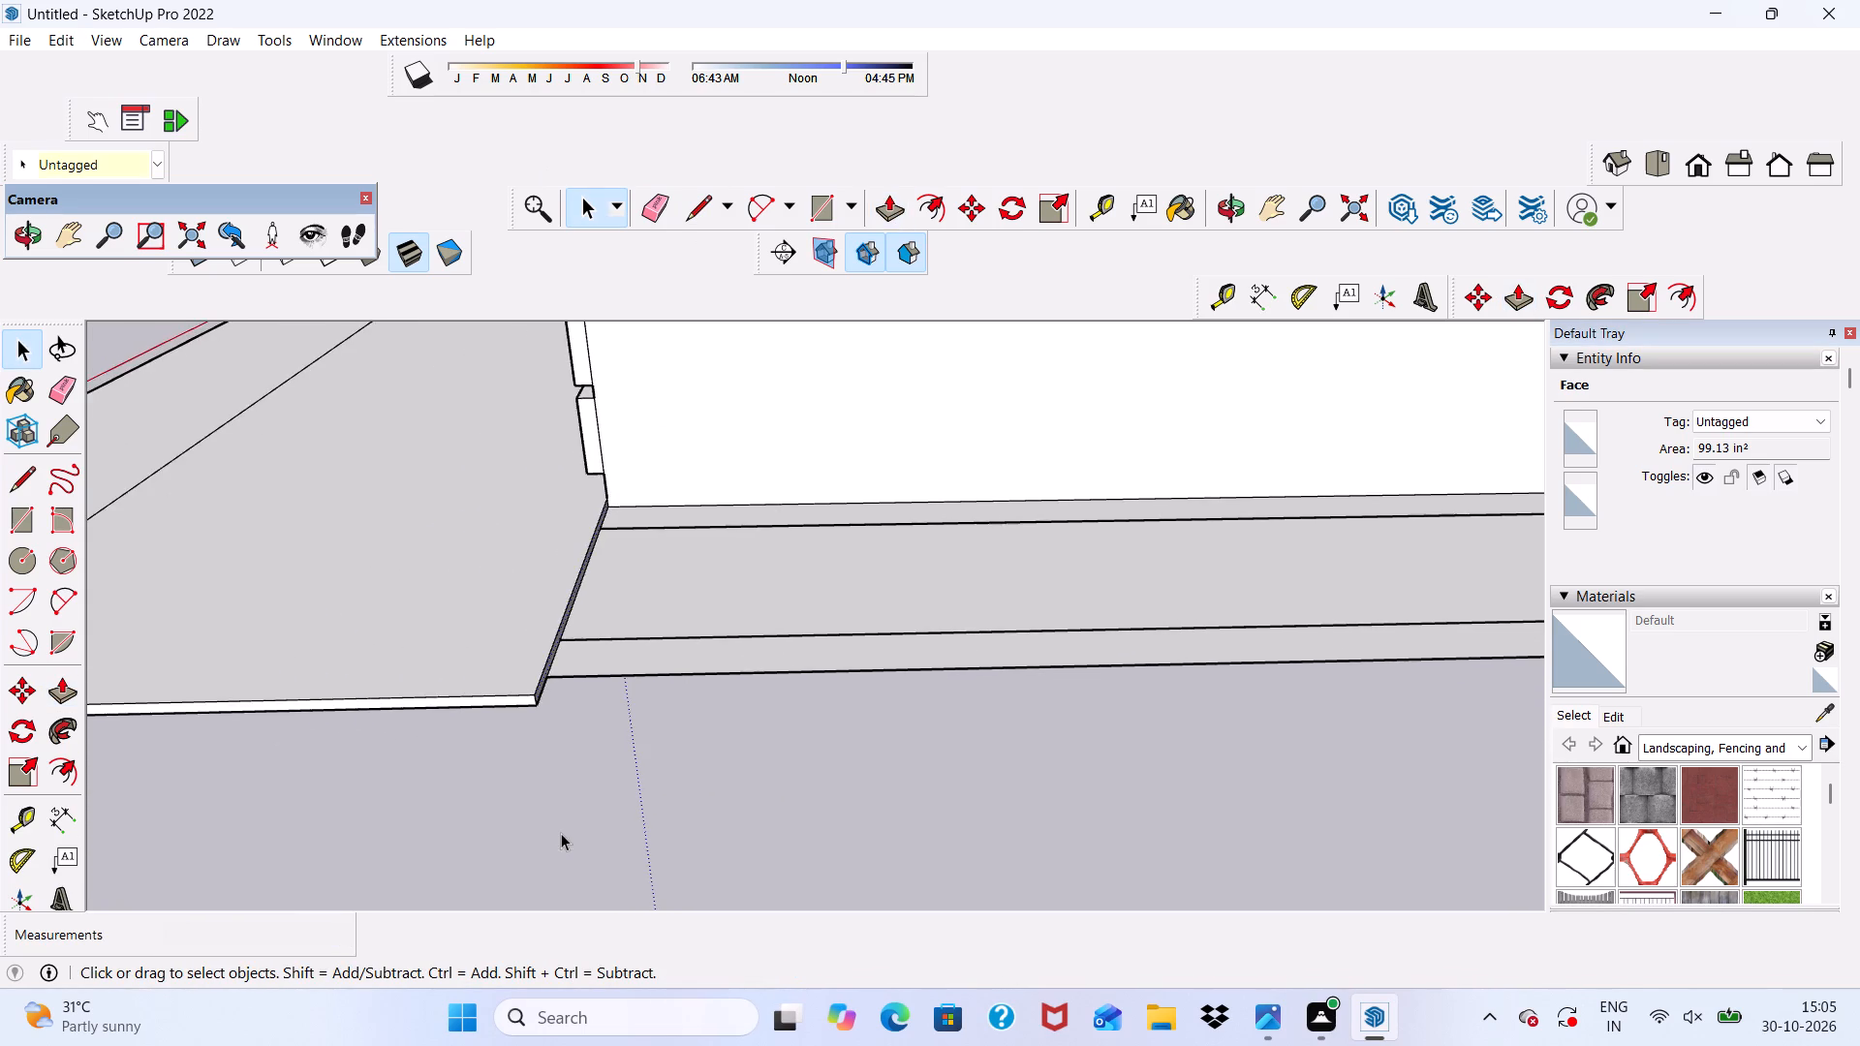
Erase the lengthwise line across the top of the raised front slab and its short seam on the slab's outer side edge.
scroll(545, 705, down, 6)
middle_drag(497, 722, 523, 679)
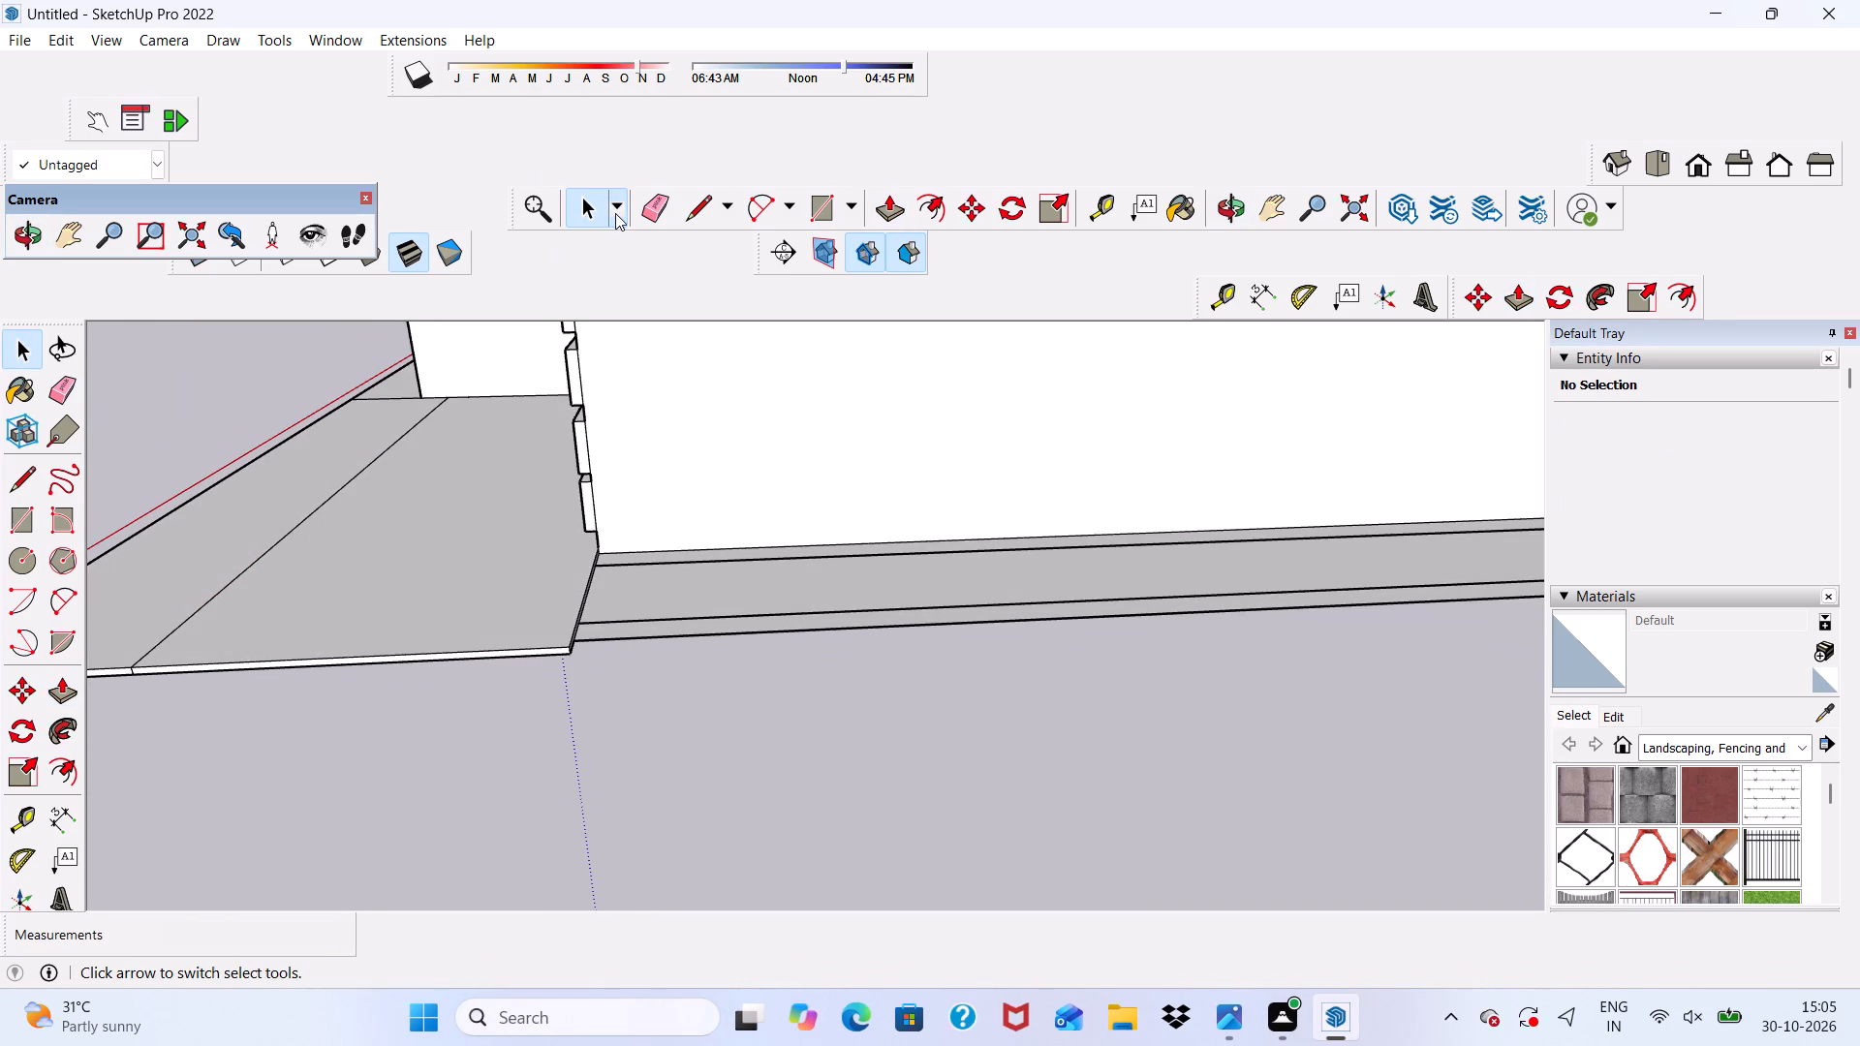
click(651, 205)
drag(244, 555, 248, 564)
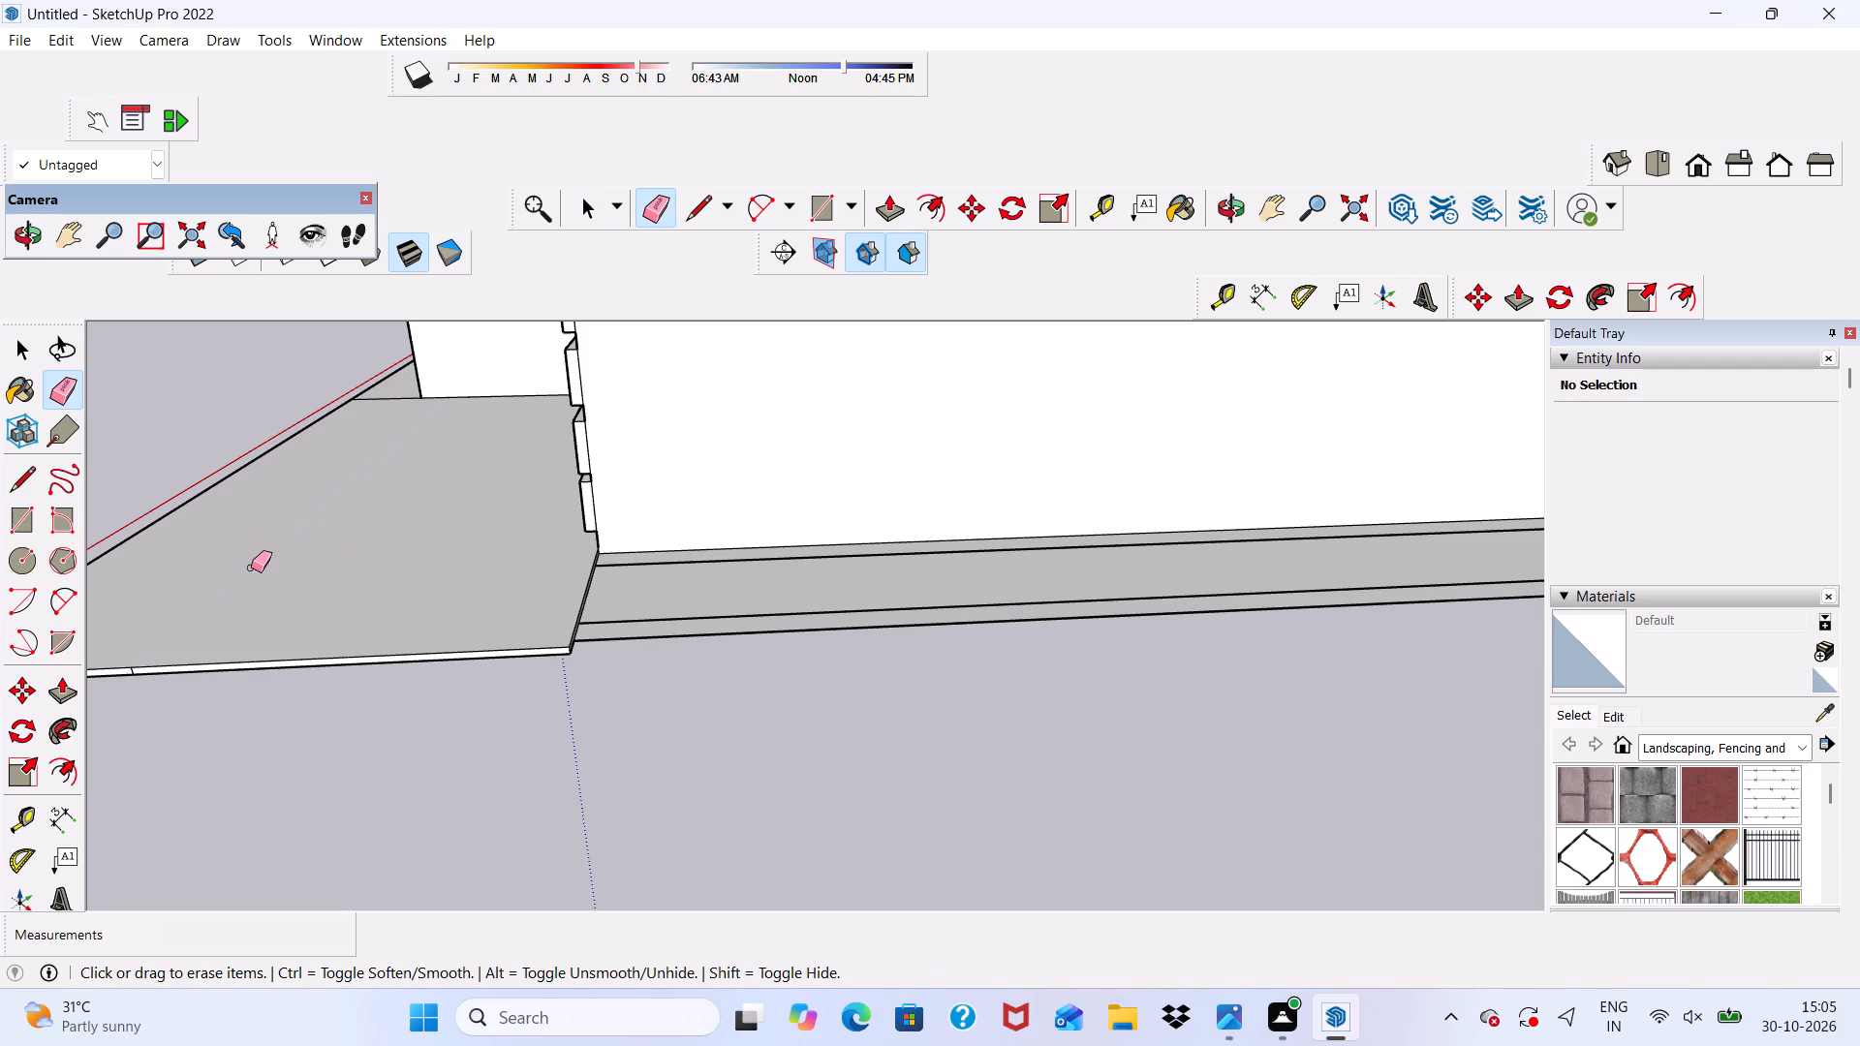
scroll(259, 599, up, 3)
scroll(262, 590, down, 11)
scroll(380, 683, up, 6)
scroll(314, 552, up, 8)
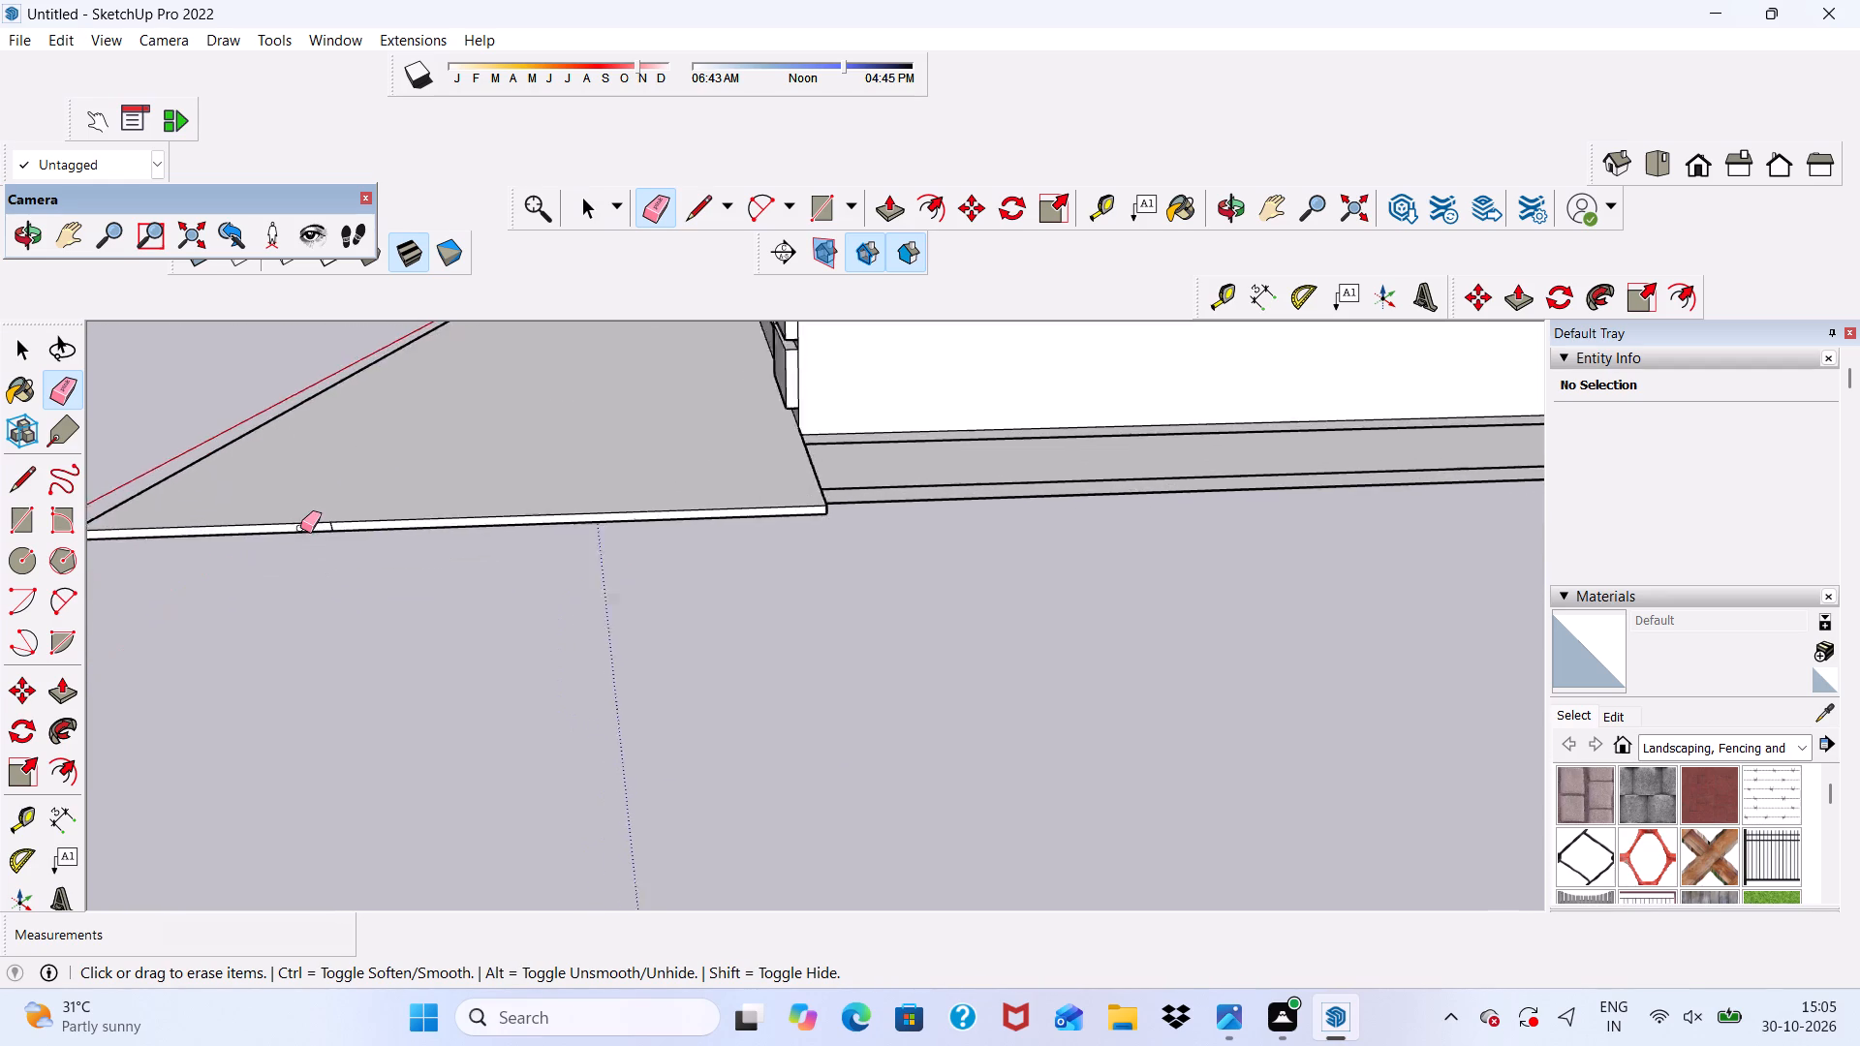
scroll(300, 528, up, 7)
click(345, 526)
click(345, 526)
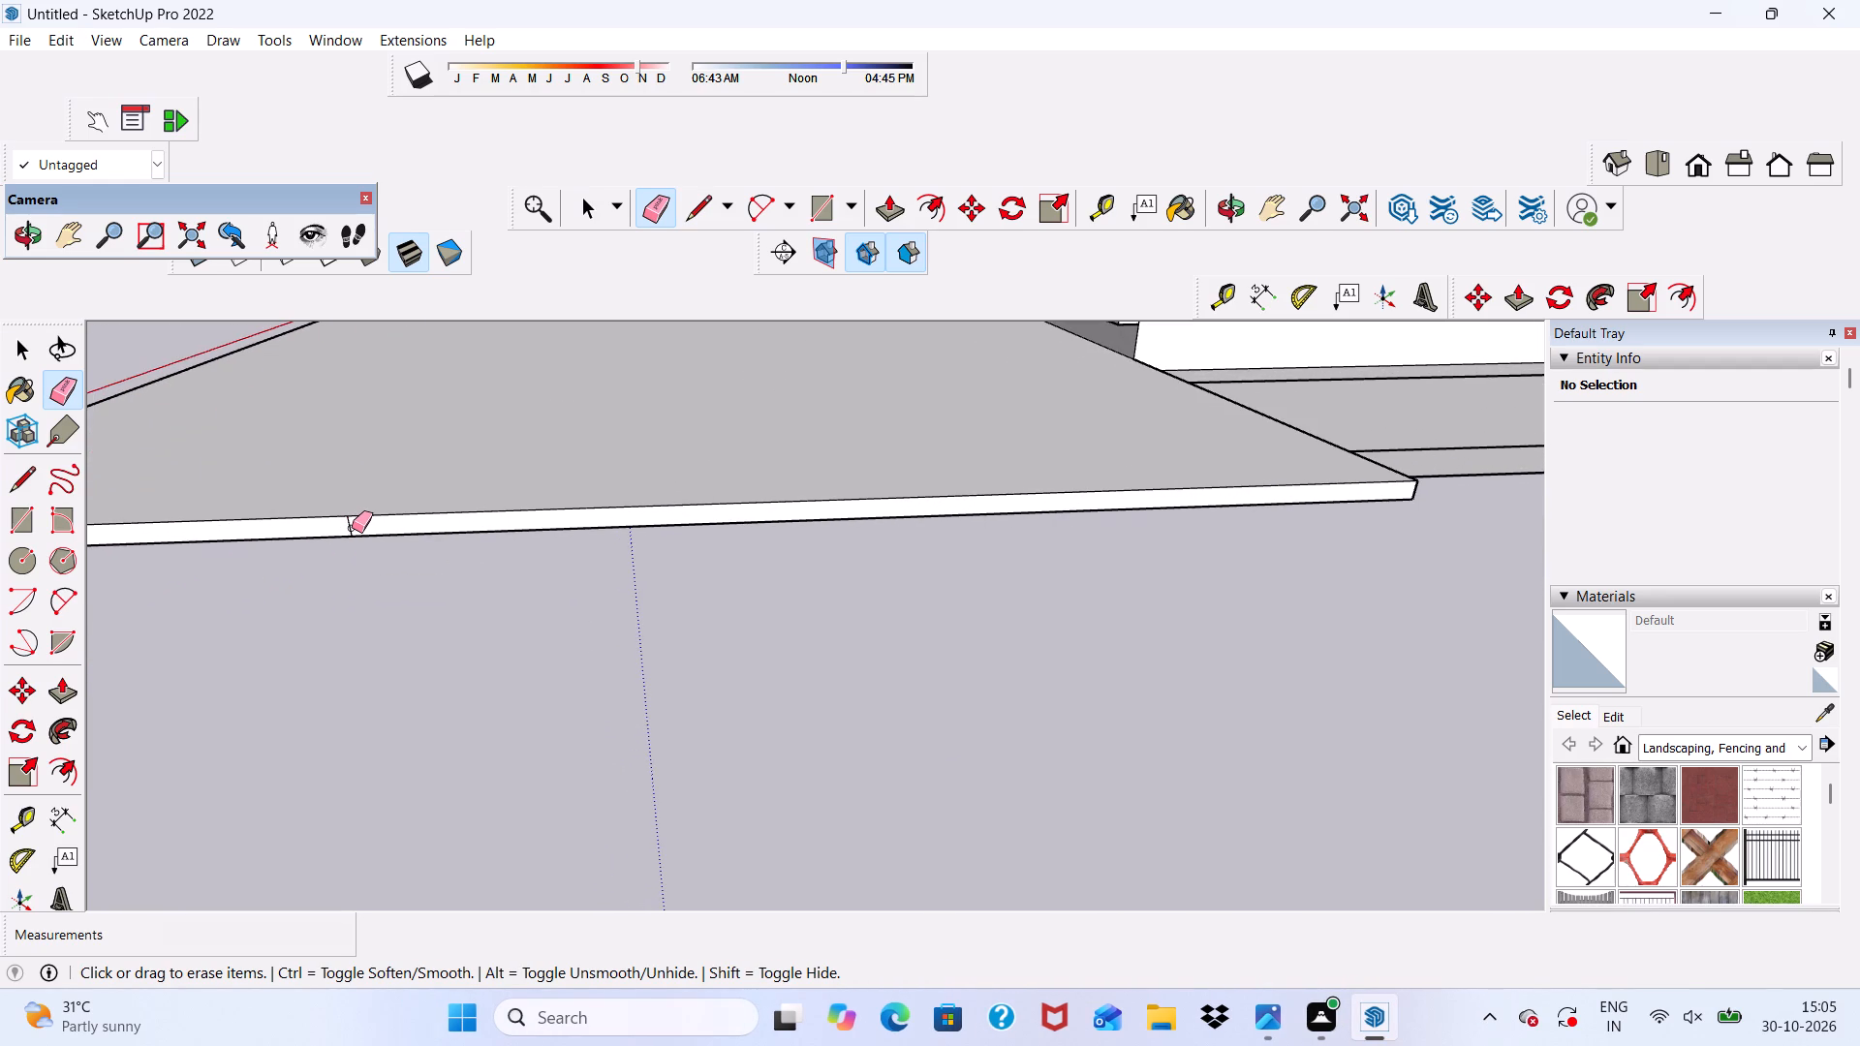
click(352, 528)
scroll(352, 571, down, 5)
Push/Pull the raised front slab's outer side face in about 8 1/16" to align with the side strip's outer edge.
key(space)
scroll(530, 585, up, 4)
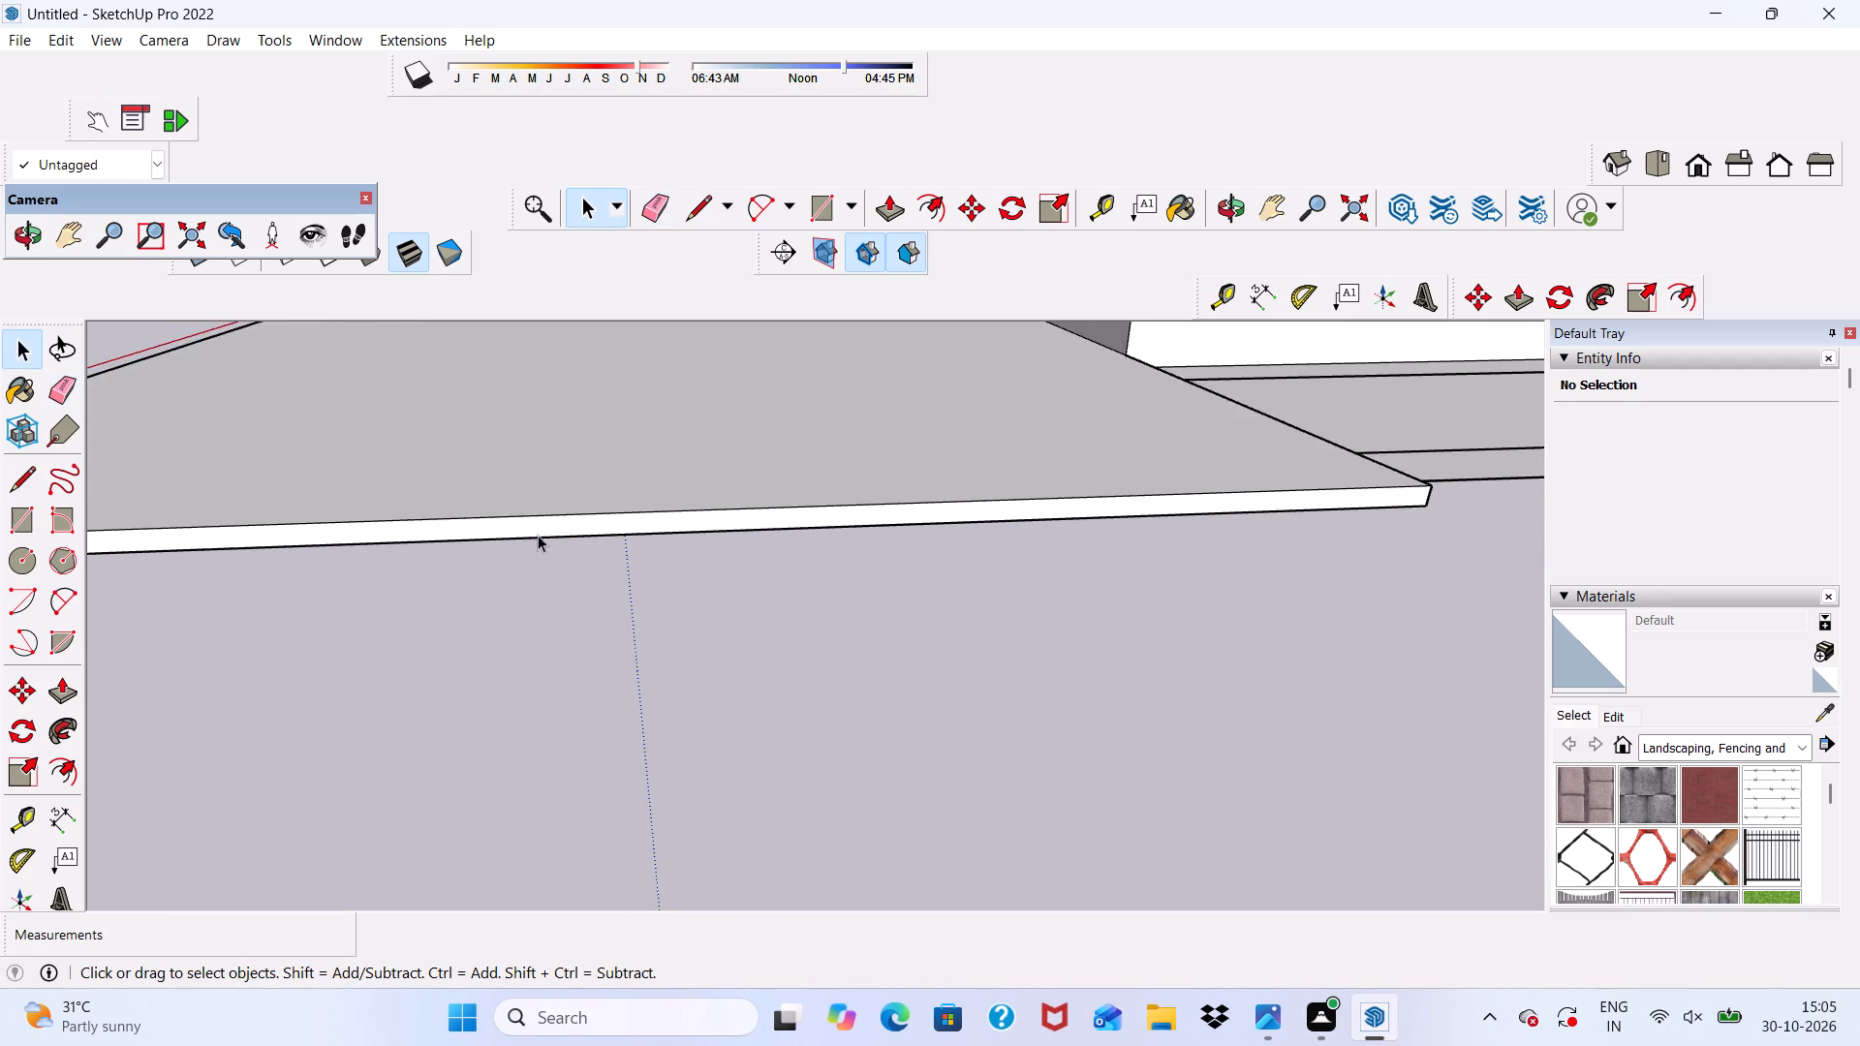
scroll(538, 535, up, 3)
click(537, 531)
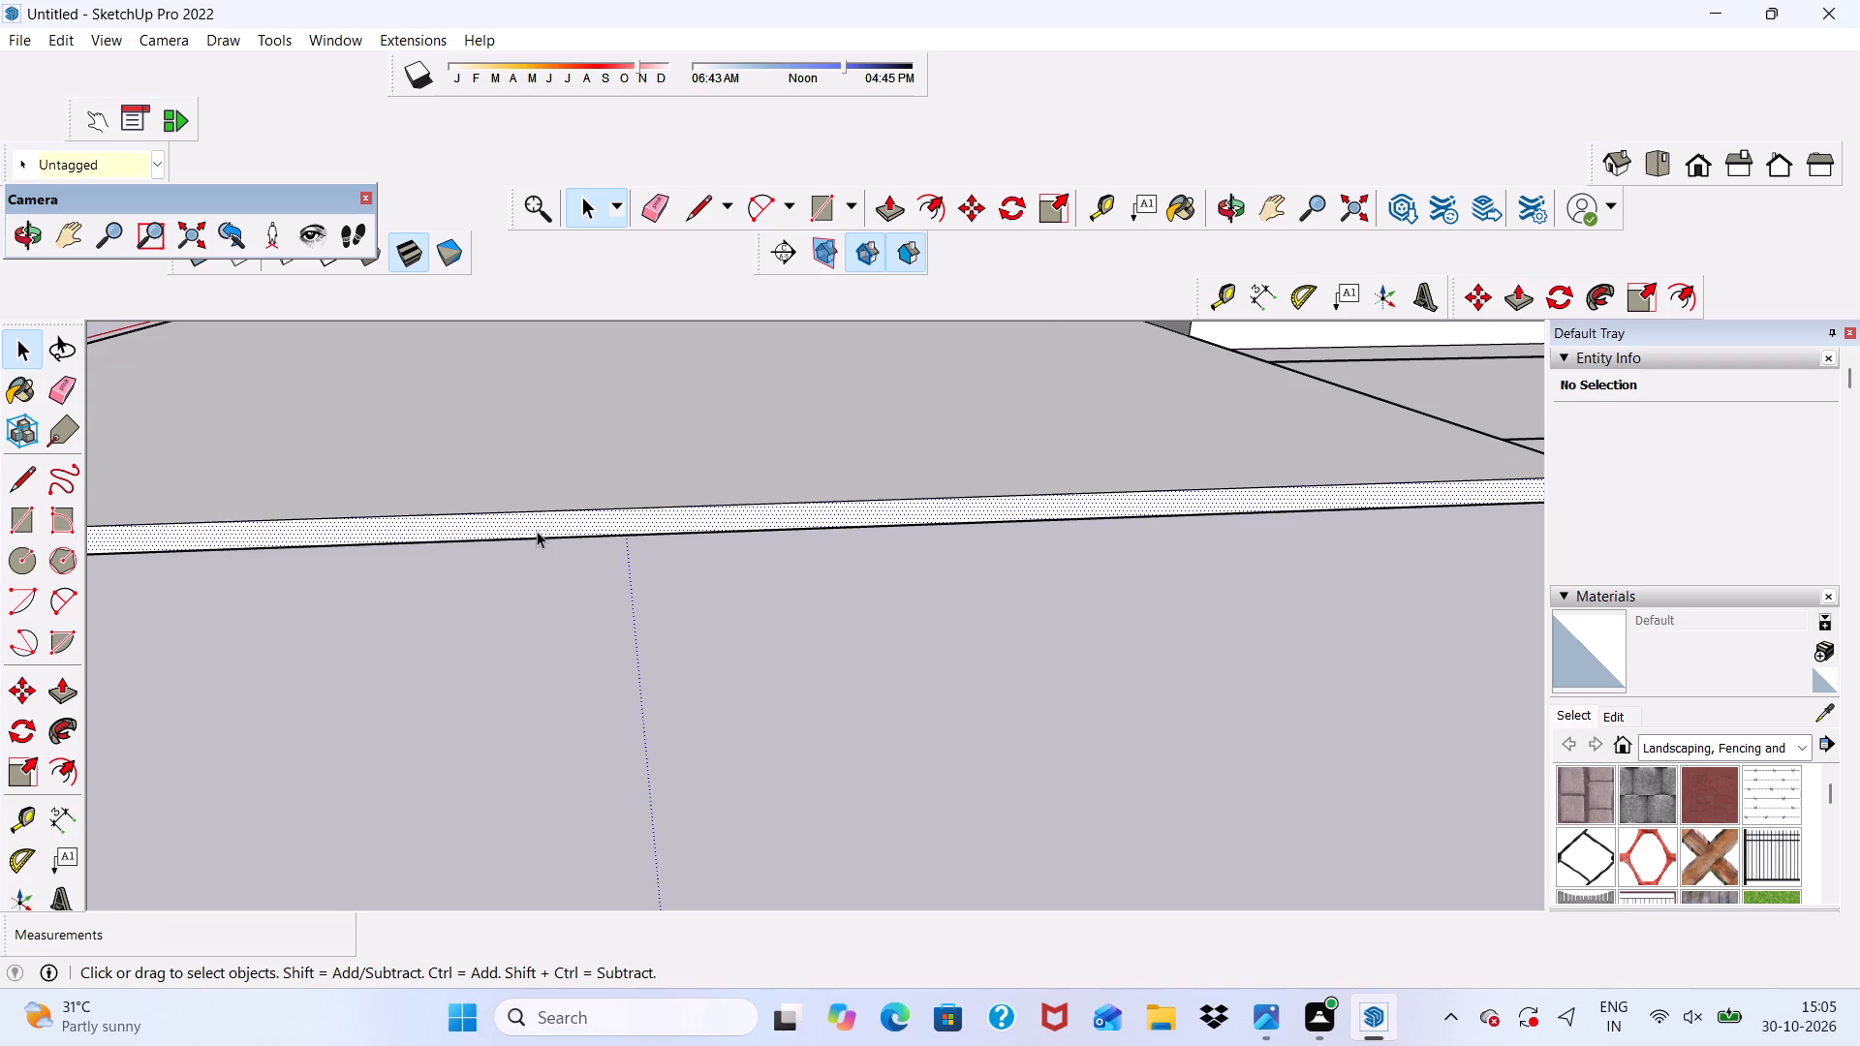
click(878, 197)
scroll(781, 382, down, 5)
middle_drag(1098, 547, 1000, 612)
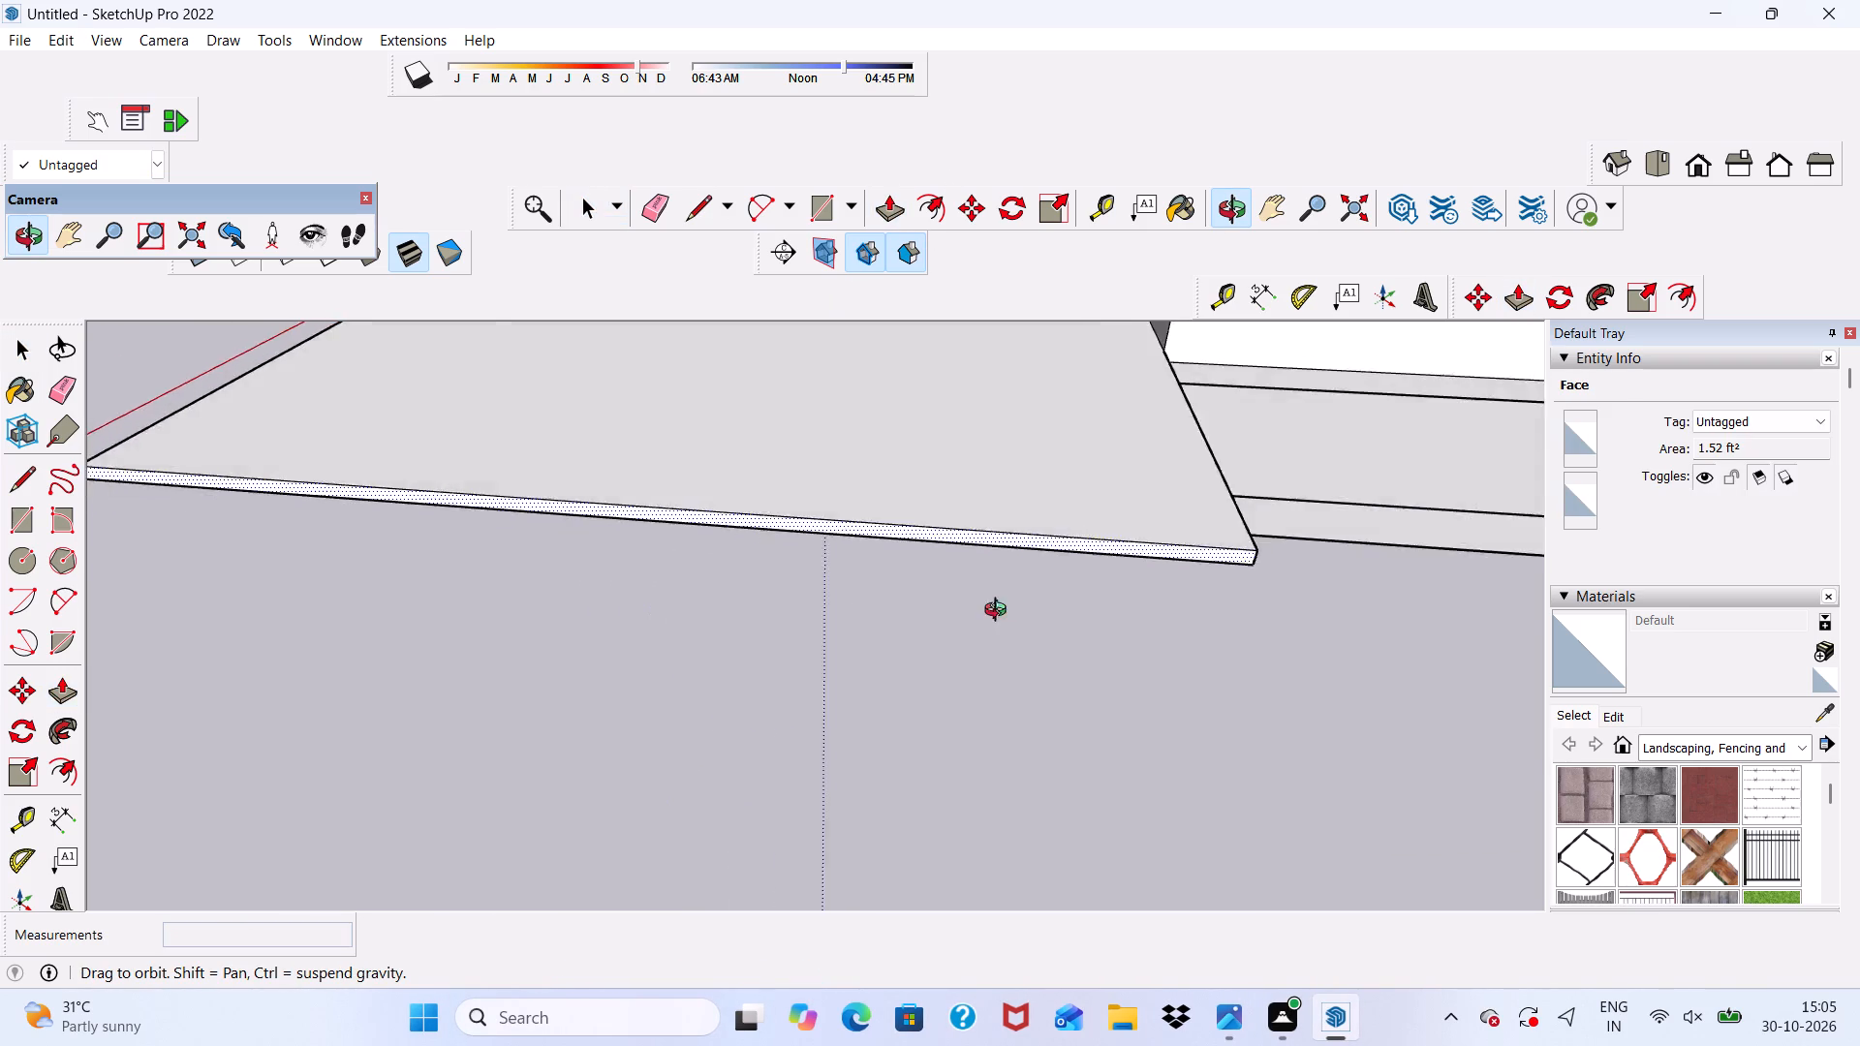
middle_drag(1000, 612, 830, 536)
scroll(1135, 520, up, 5)
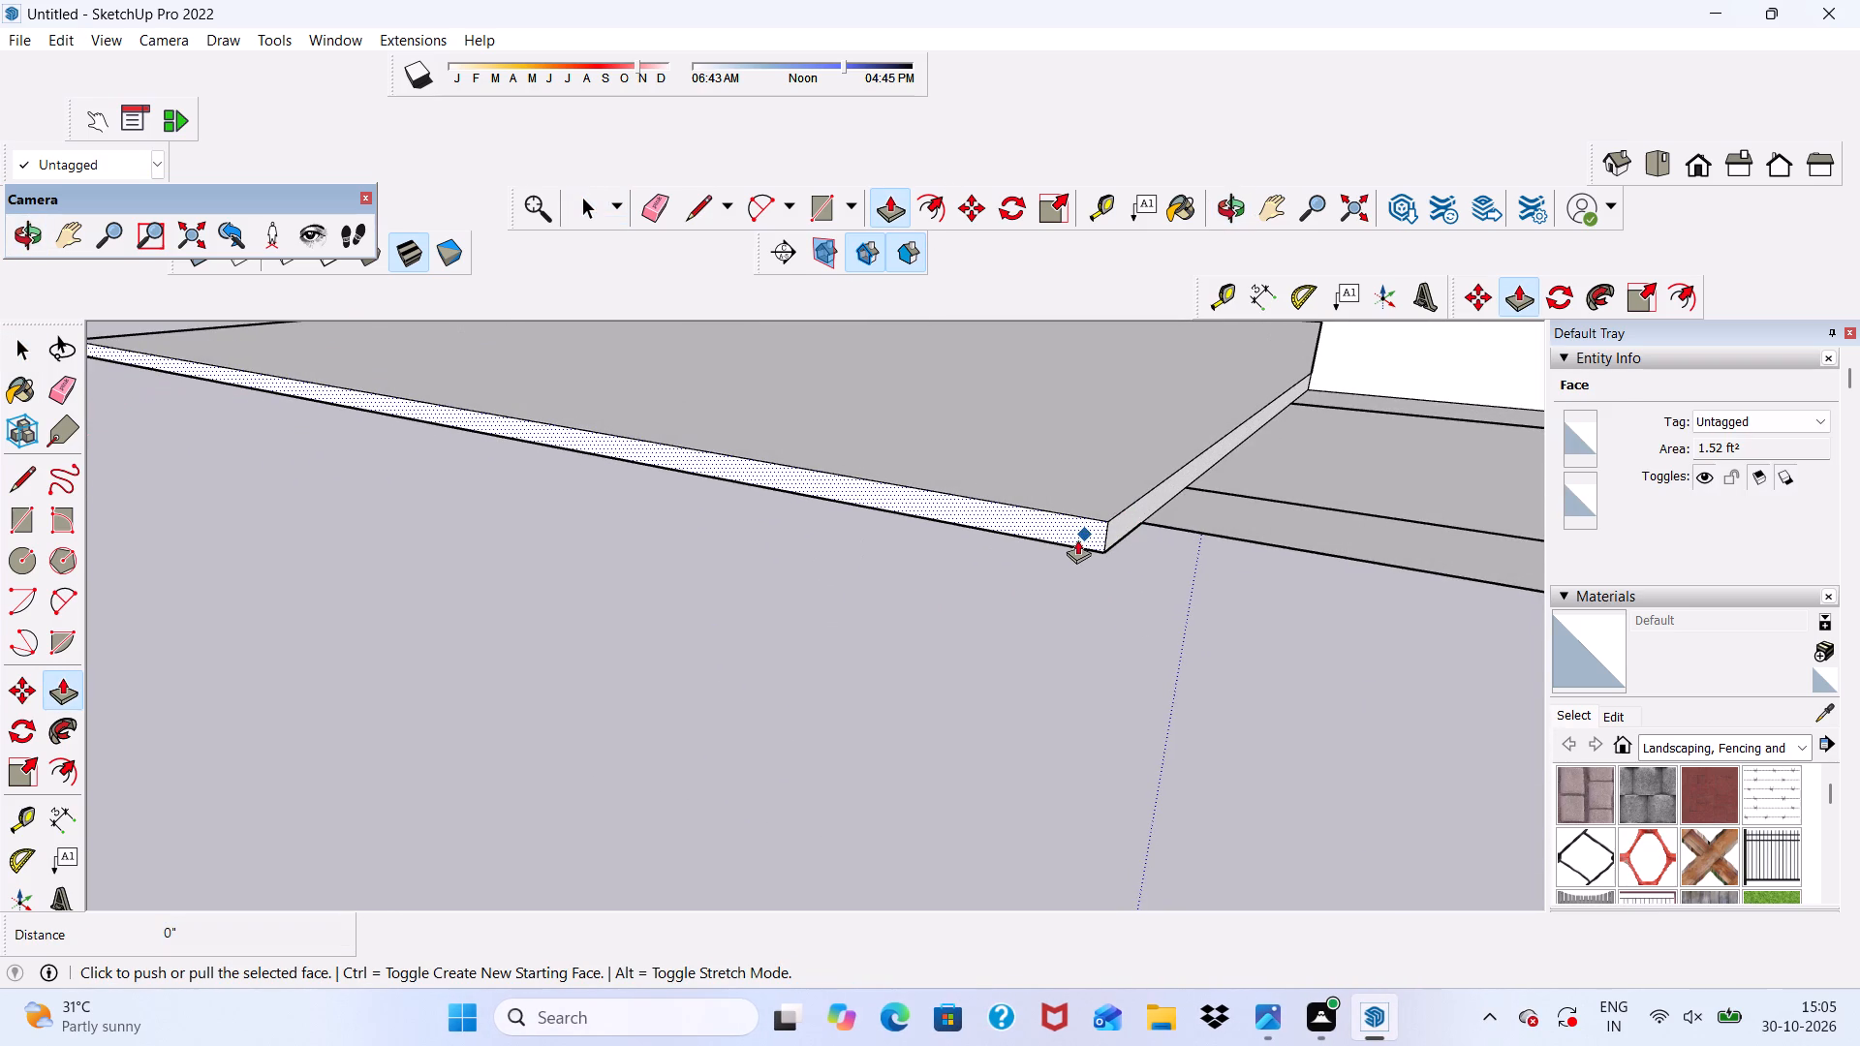
click(1090, 526)
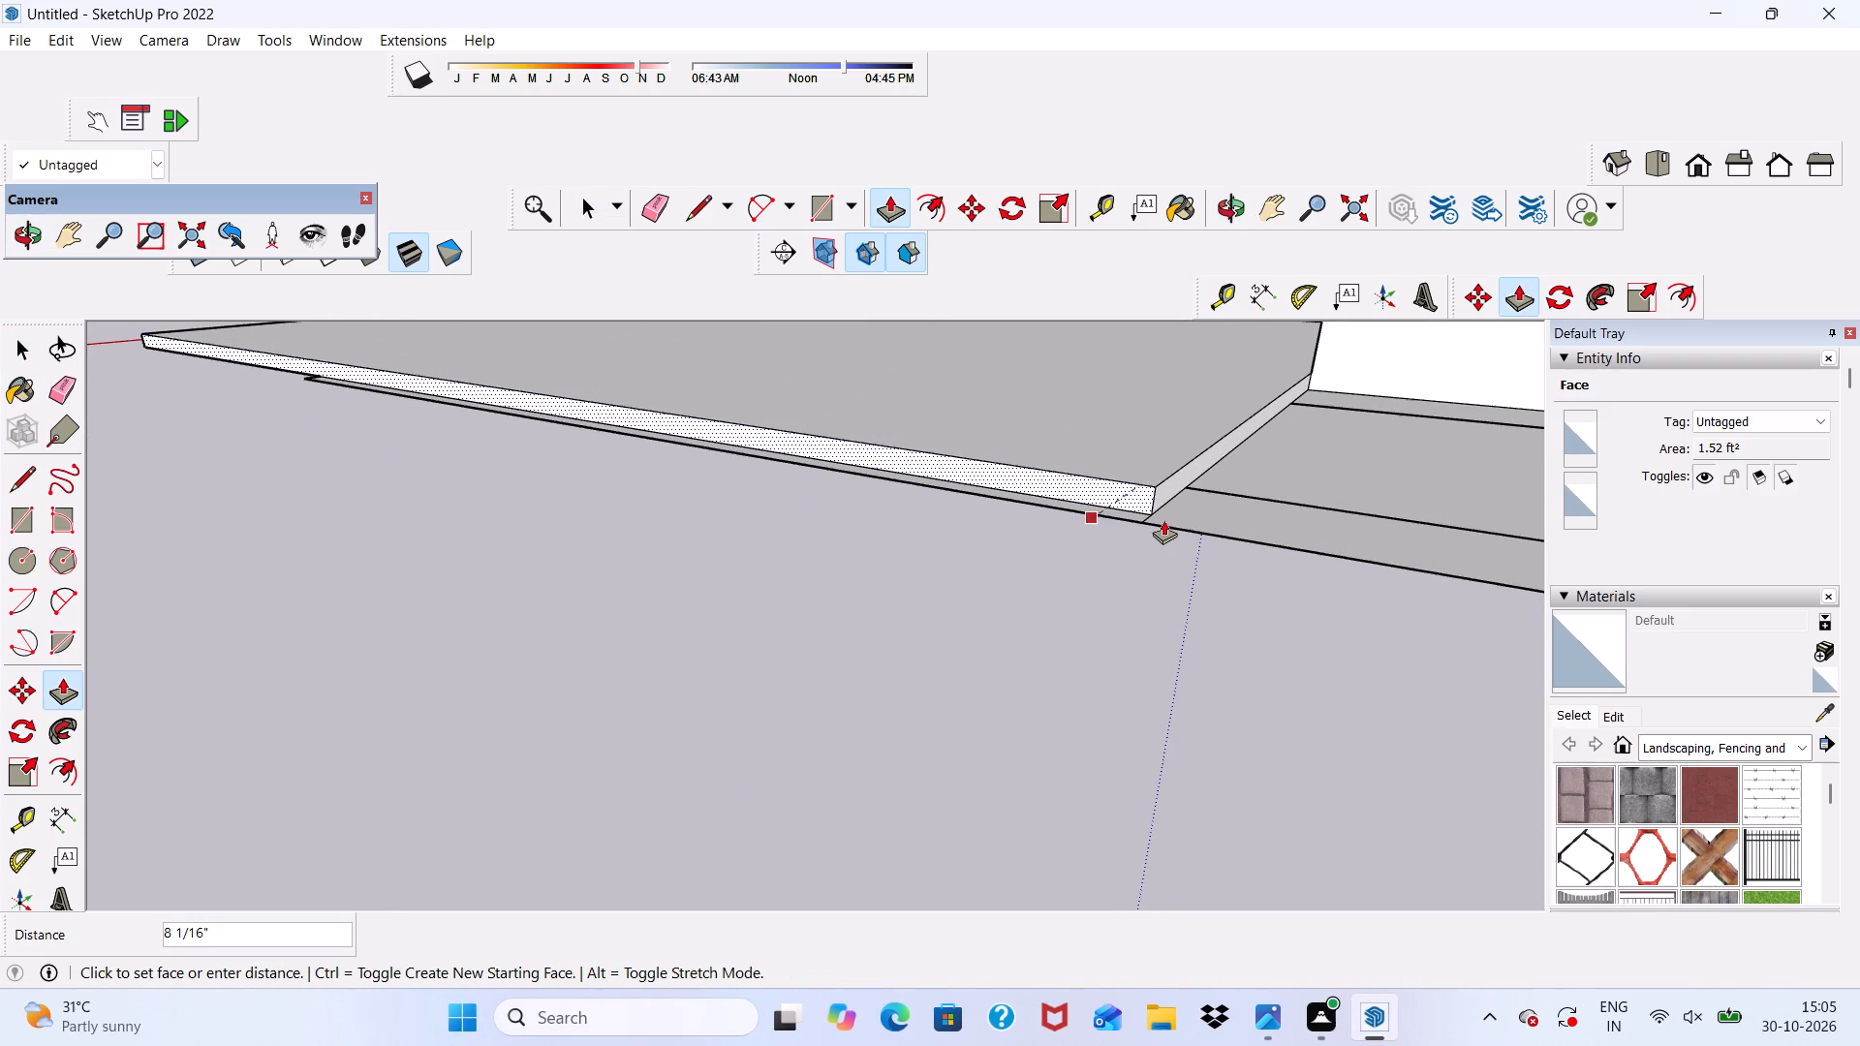
click(1163, 520)
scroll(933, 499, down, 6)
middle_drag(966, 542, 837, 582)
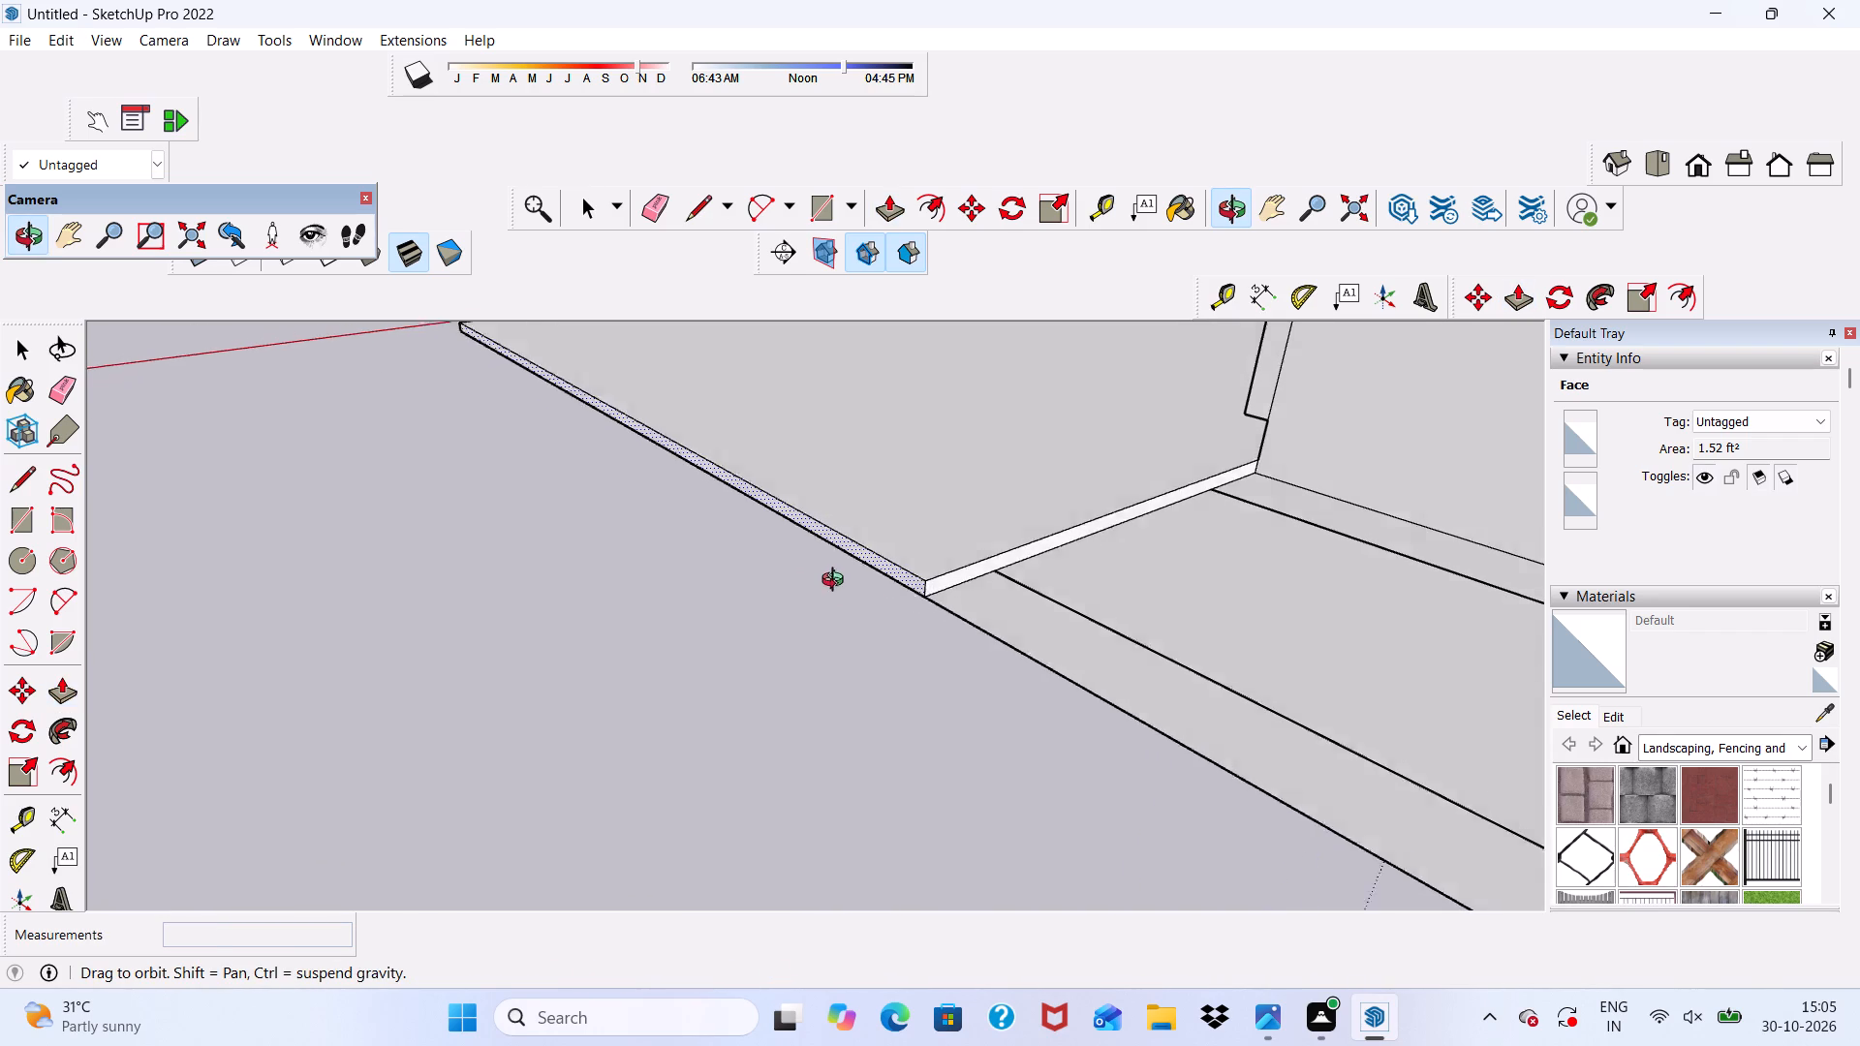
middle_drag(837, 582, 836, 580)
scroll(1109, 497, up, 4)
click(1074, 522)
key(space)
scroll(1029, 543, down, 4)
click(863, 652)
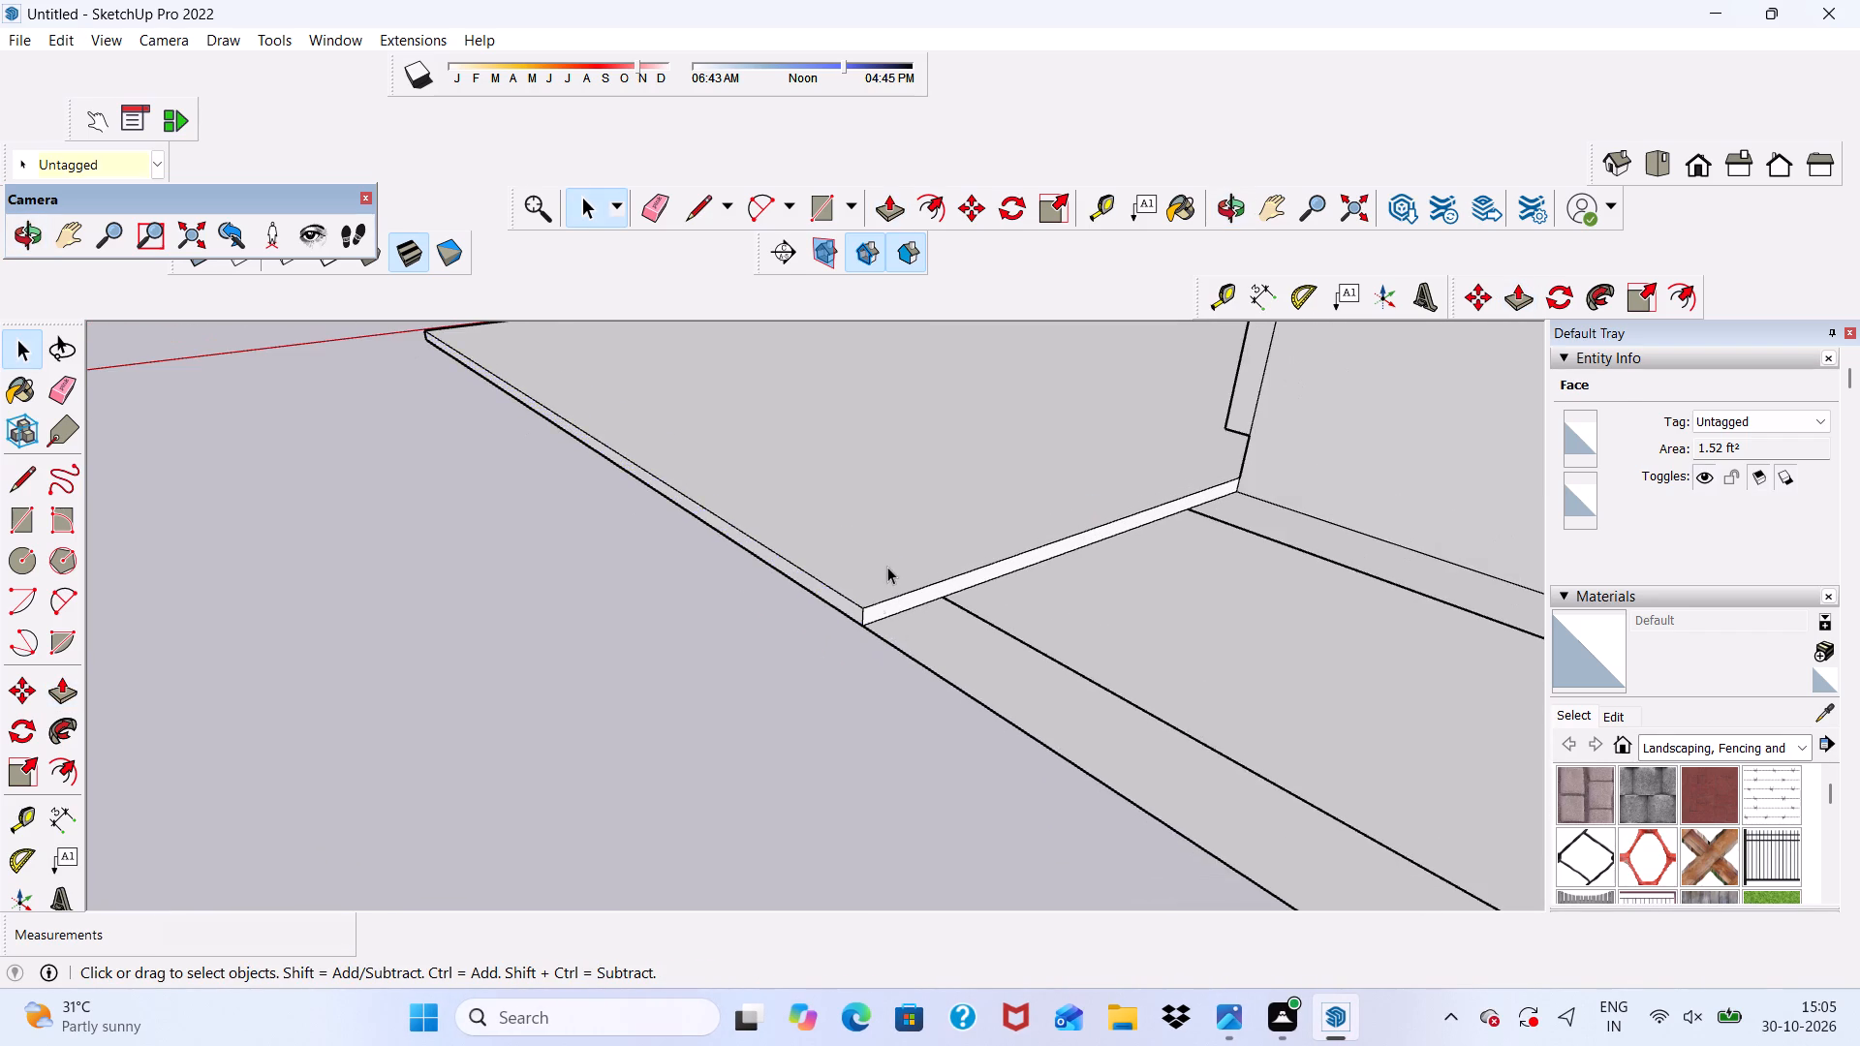
Push/Pull the slab's end face about 47' 4 11/16" along the side of the house, over the side strip to the rear corner.
scroll(887, 567, up, 5)
click(900, 634)
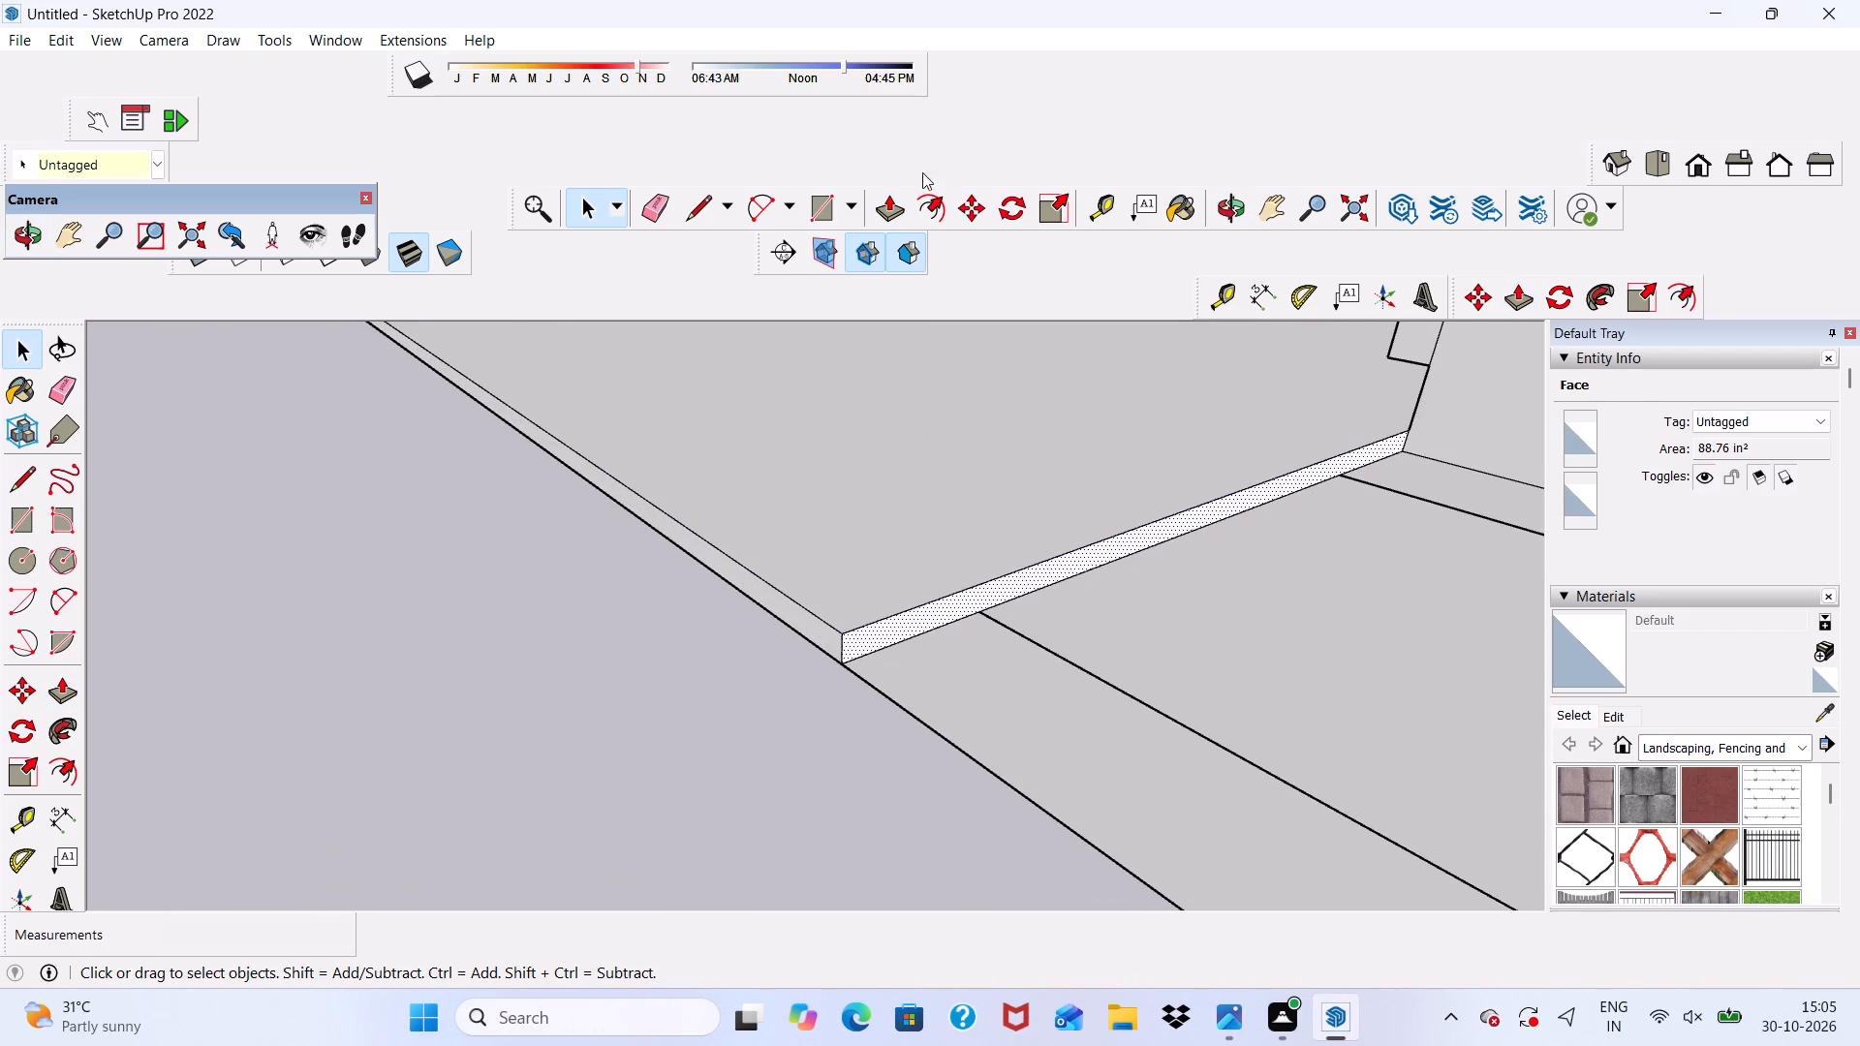
click(887, 207)
click(891, 630)
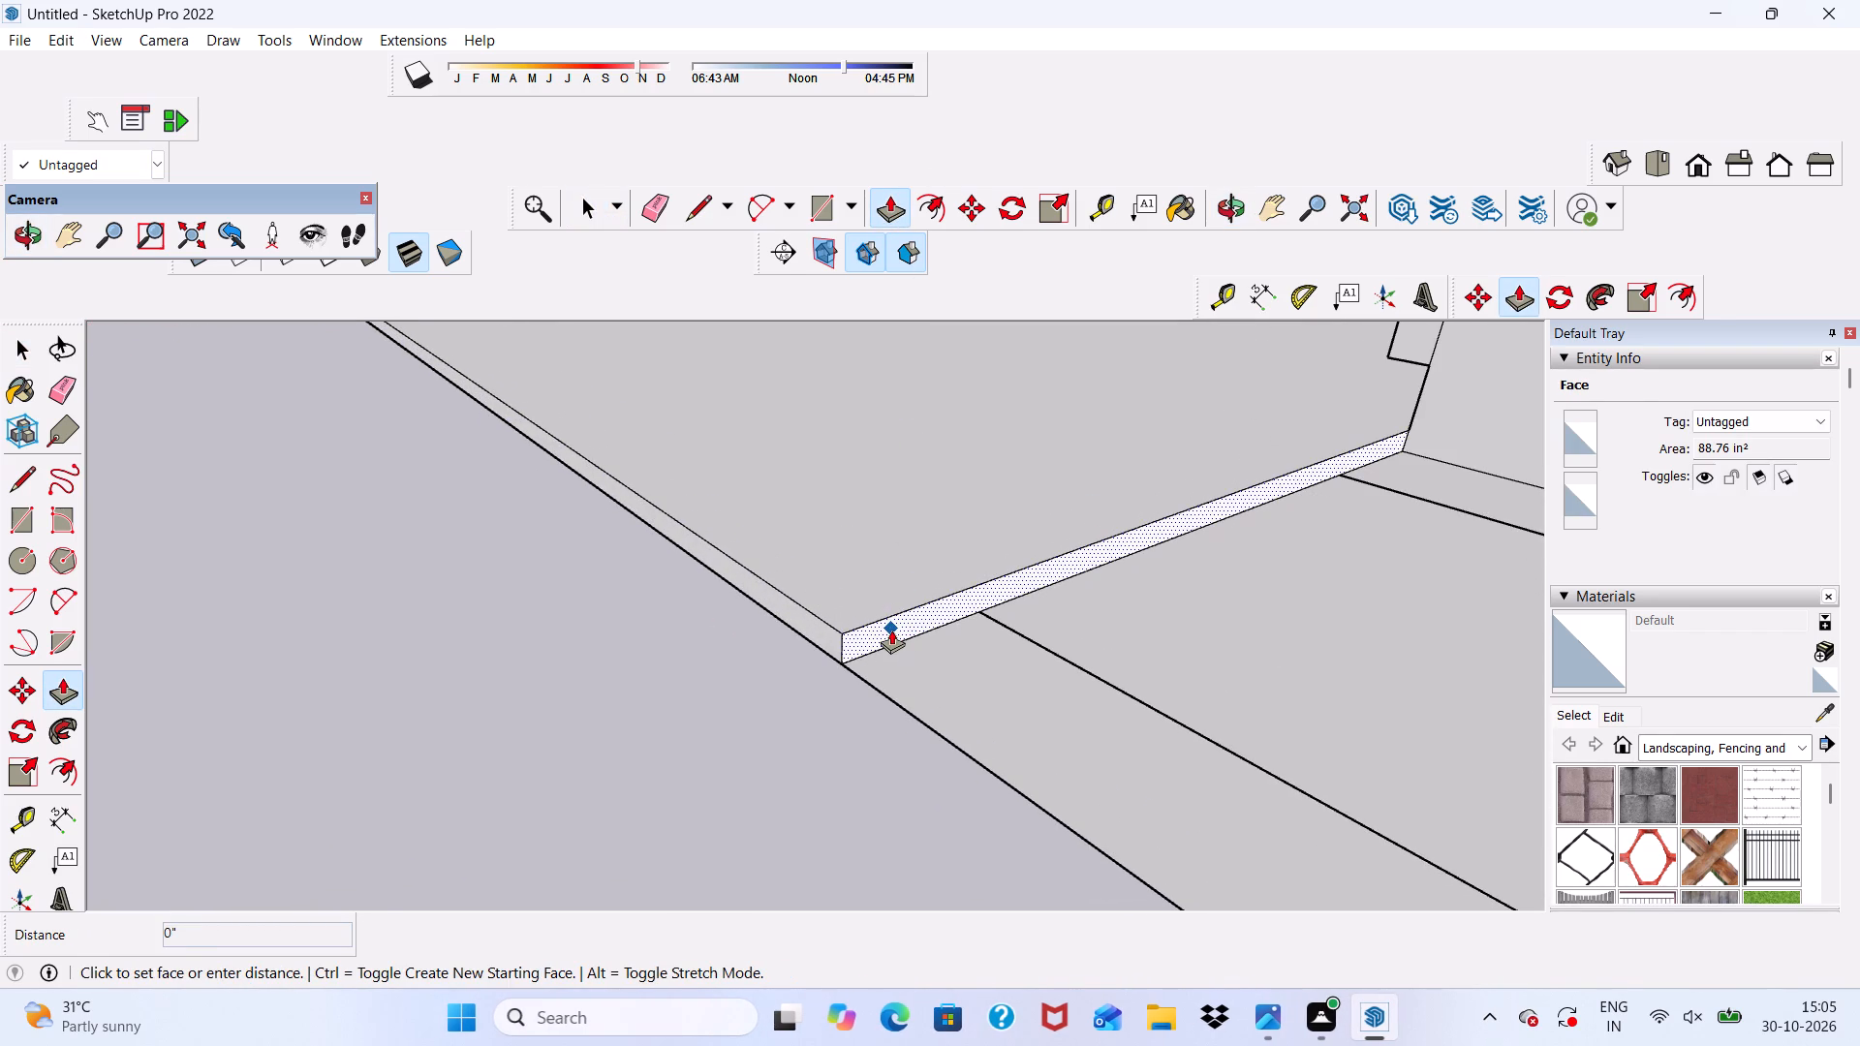
scroll(928, 695, down, 4)
scroll(917, 545, down, 12)
scroll(972, 445, down, 6)
scroll(975, 472, up, 1)
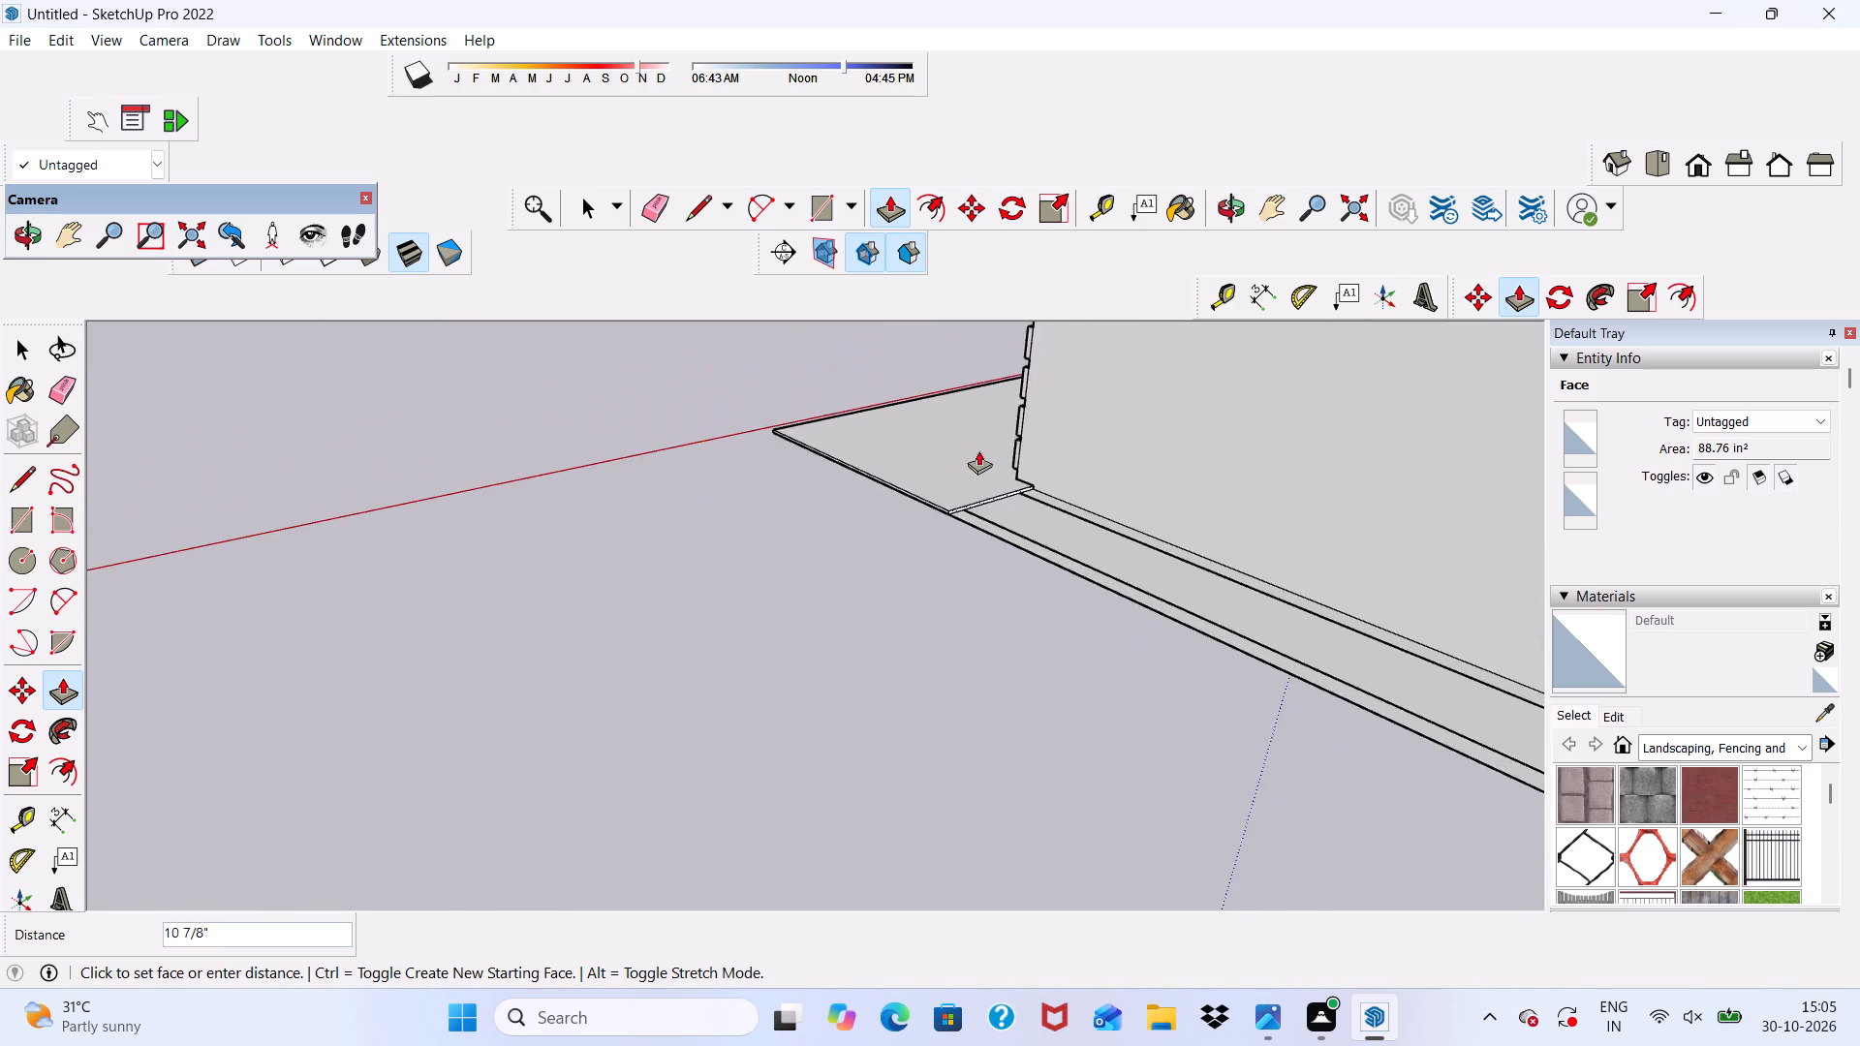
scroll(965, 454, down, 18)
scroll(1145, 637, up, 5)
scroll(1205, 522, up, 5)
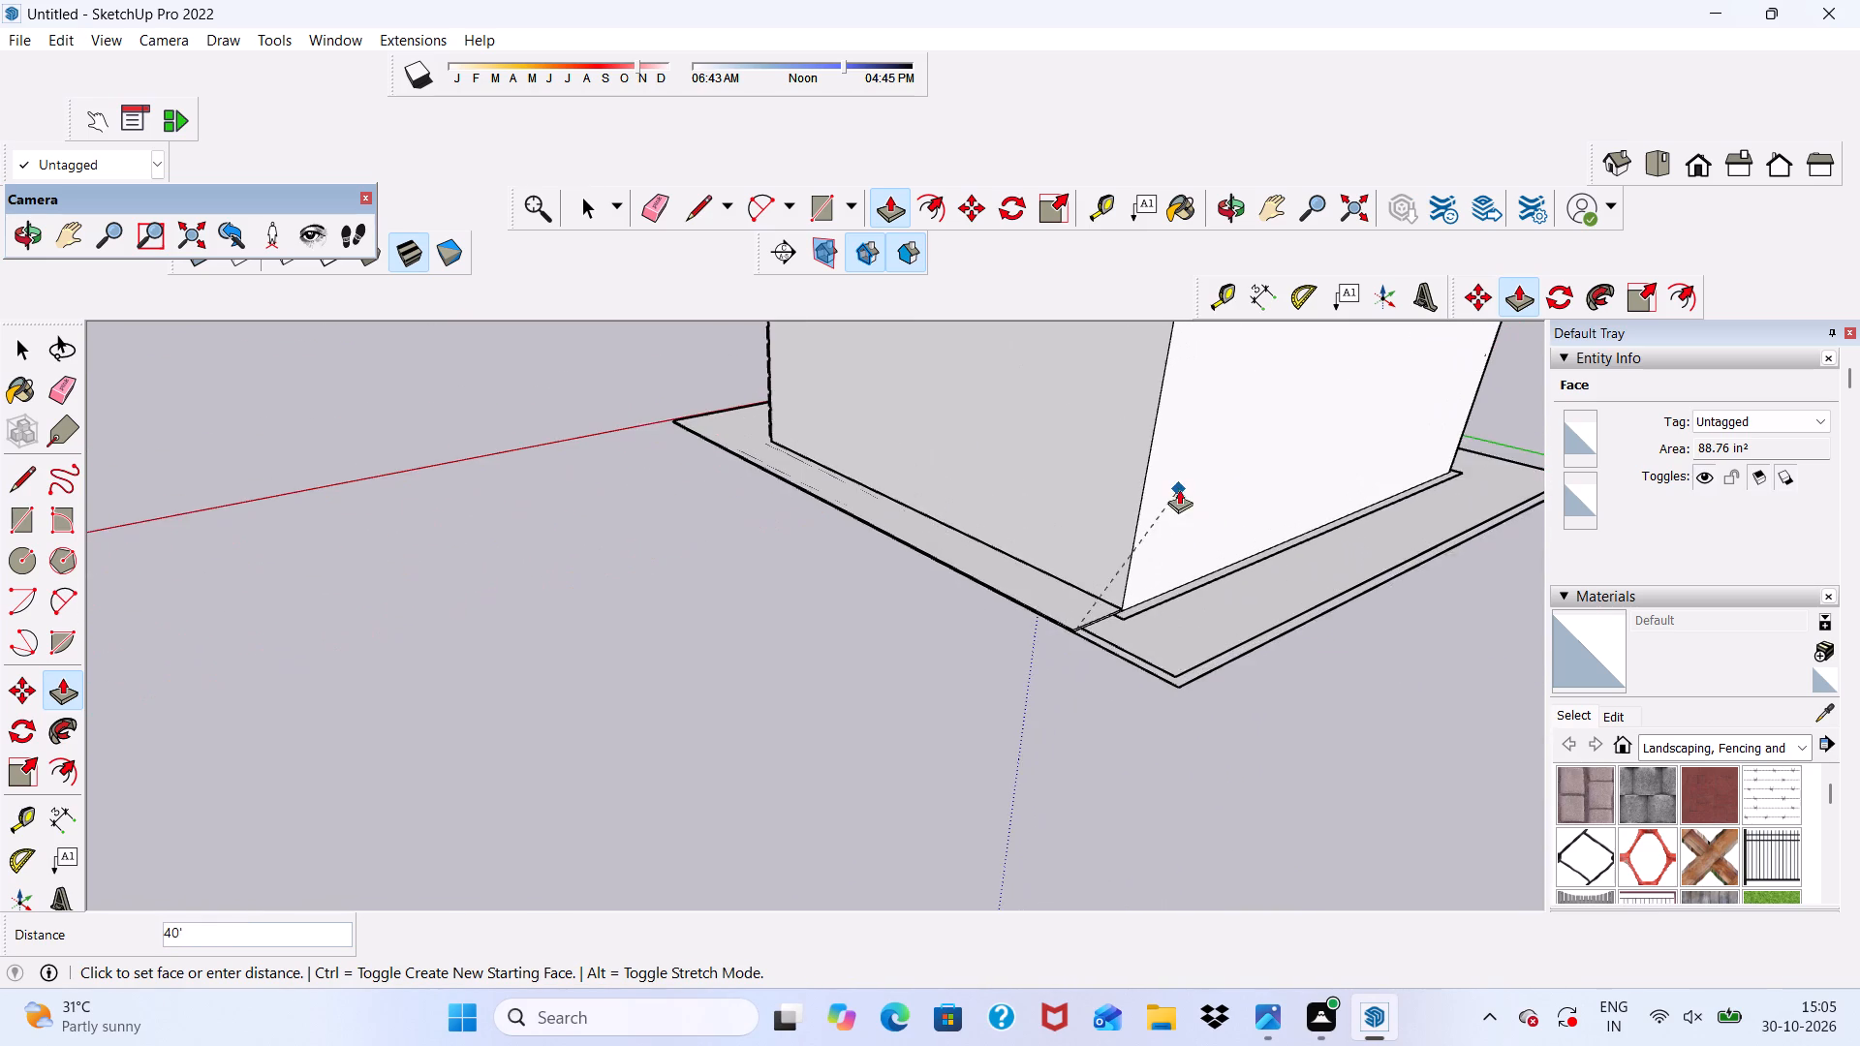
scroll(1206, 661, up, 12)
click(1165, 700)
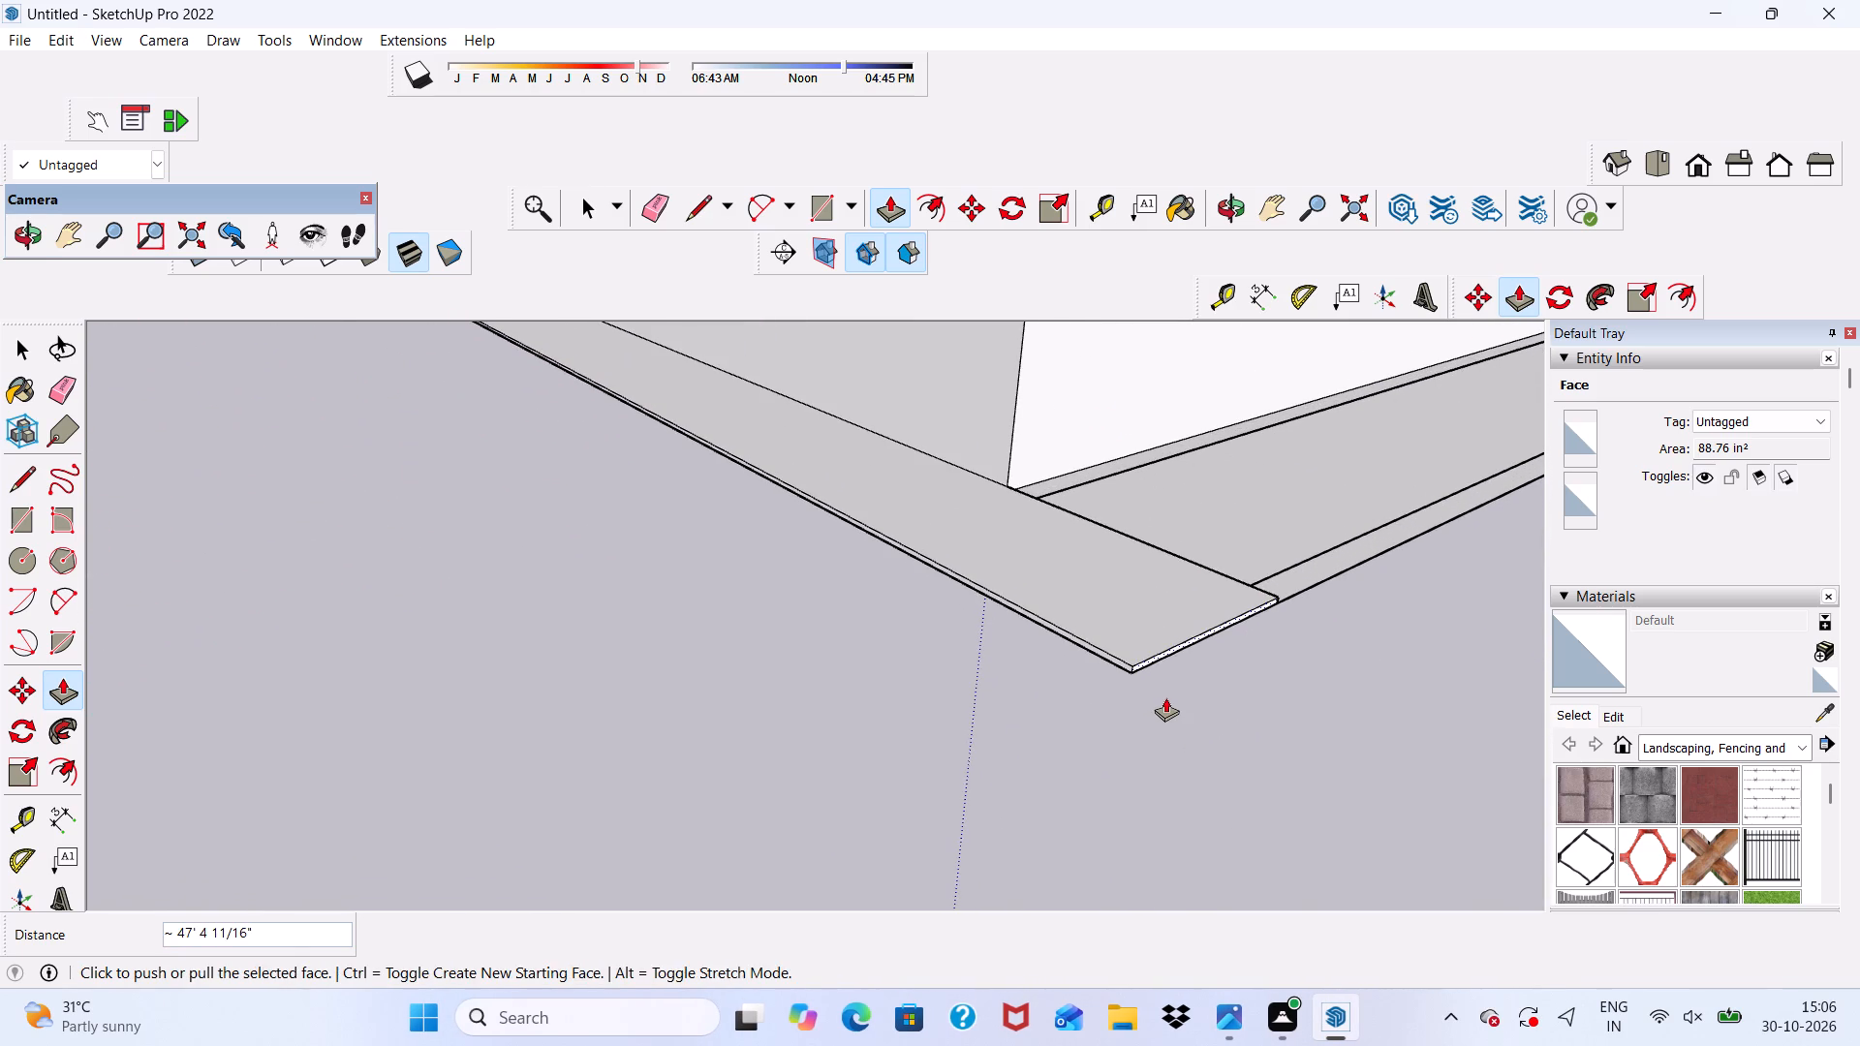
Push/Pull the raised slab's inner side face at the rear corner about 50' 3 15/16" along the rear wall to the opposite corner.
middle_drag(1165, 697, 647, 600)
key(space)
scroll(901, 635, up, 9)
scroll(822, 673, down, 1)
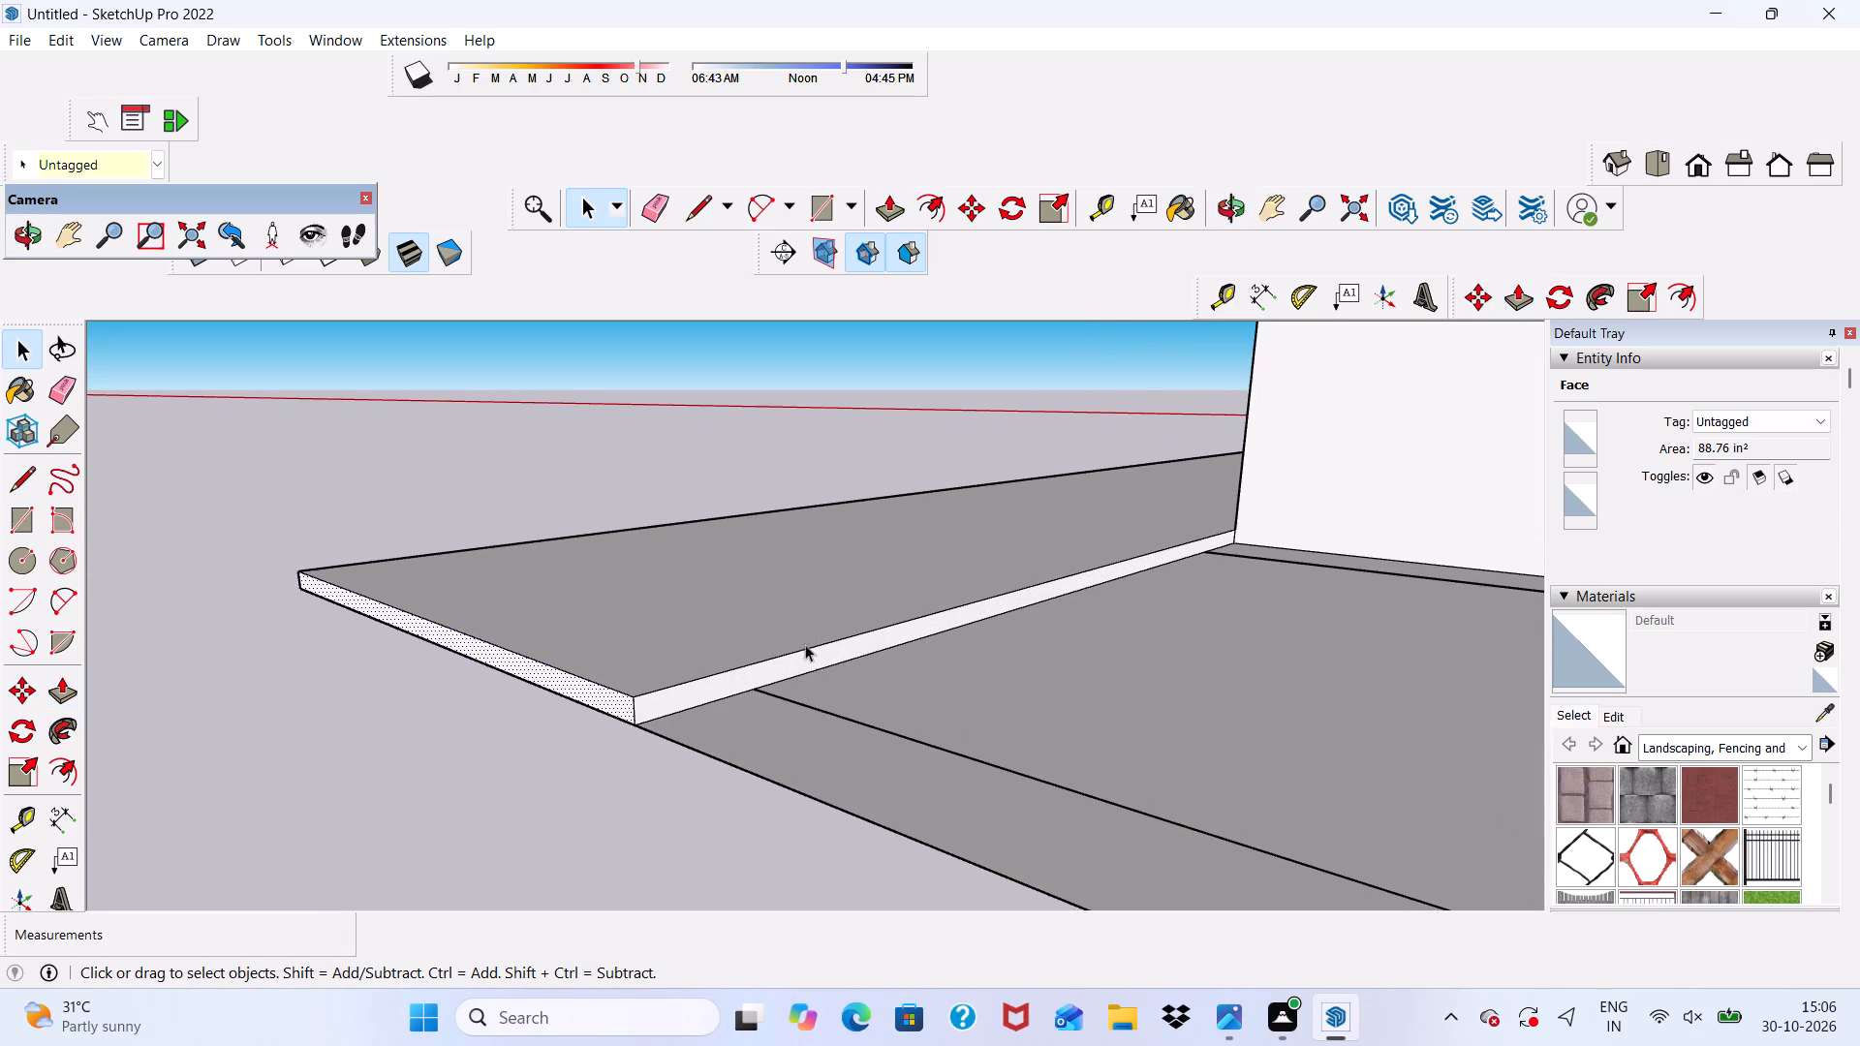
click(798, 668)
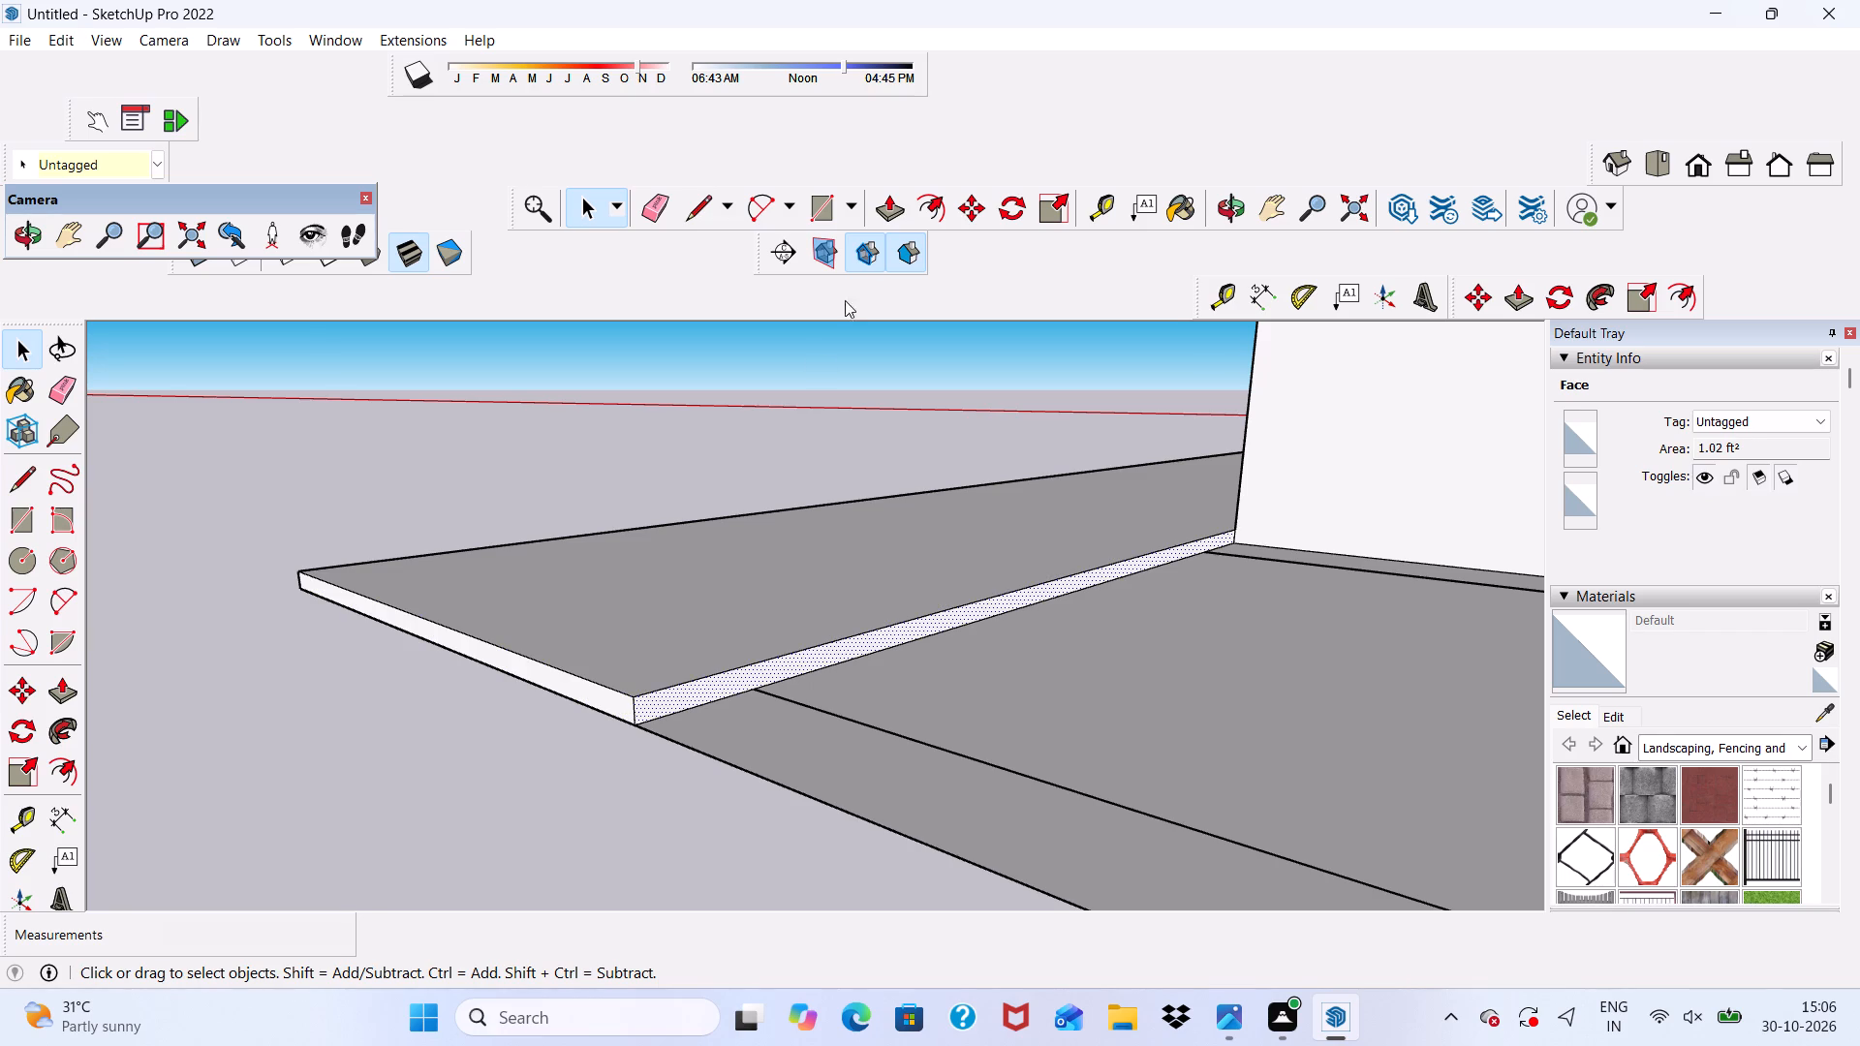
click(898, 193)
scroll(797, 692, up, 2)
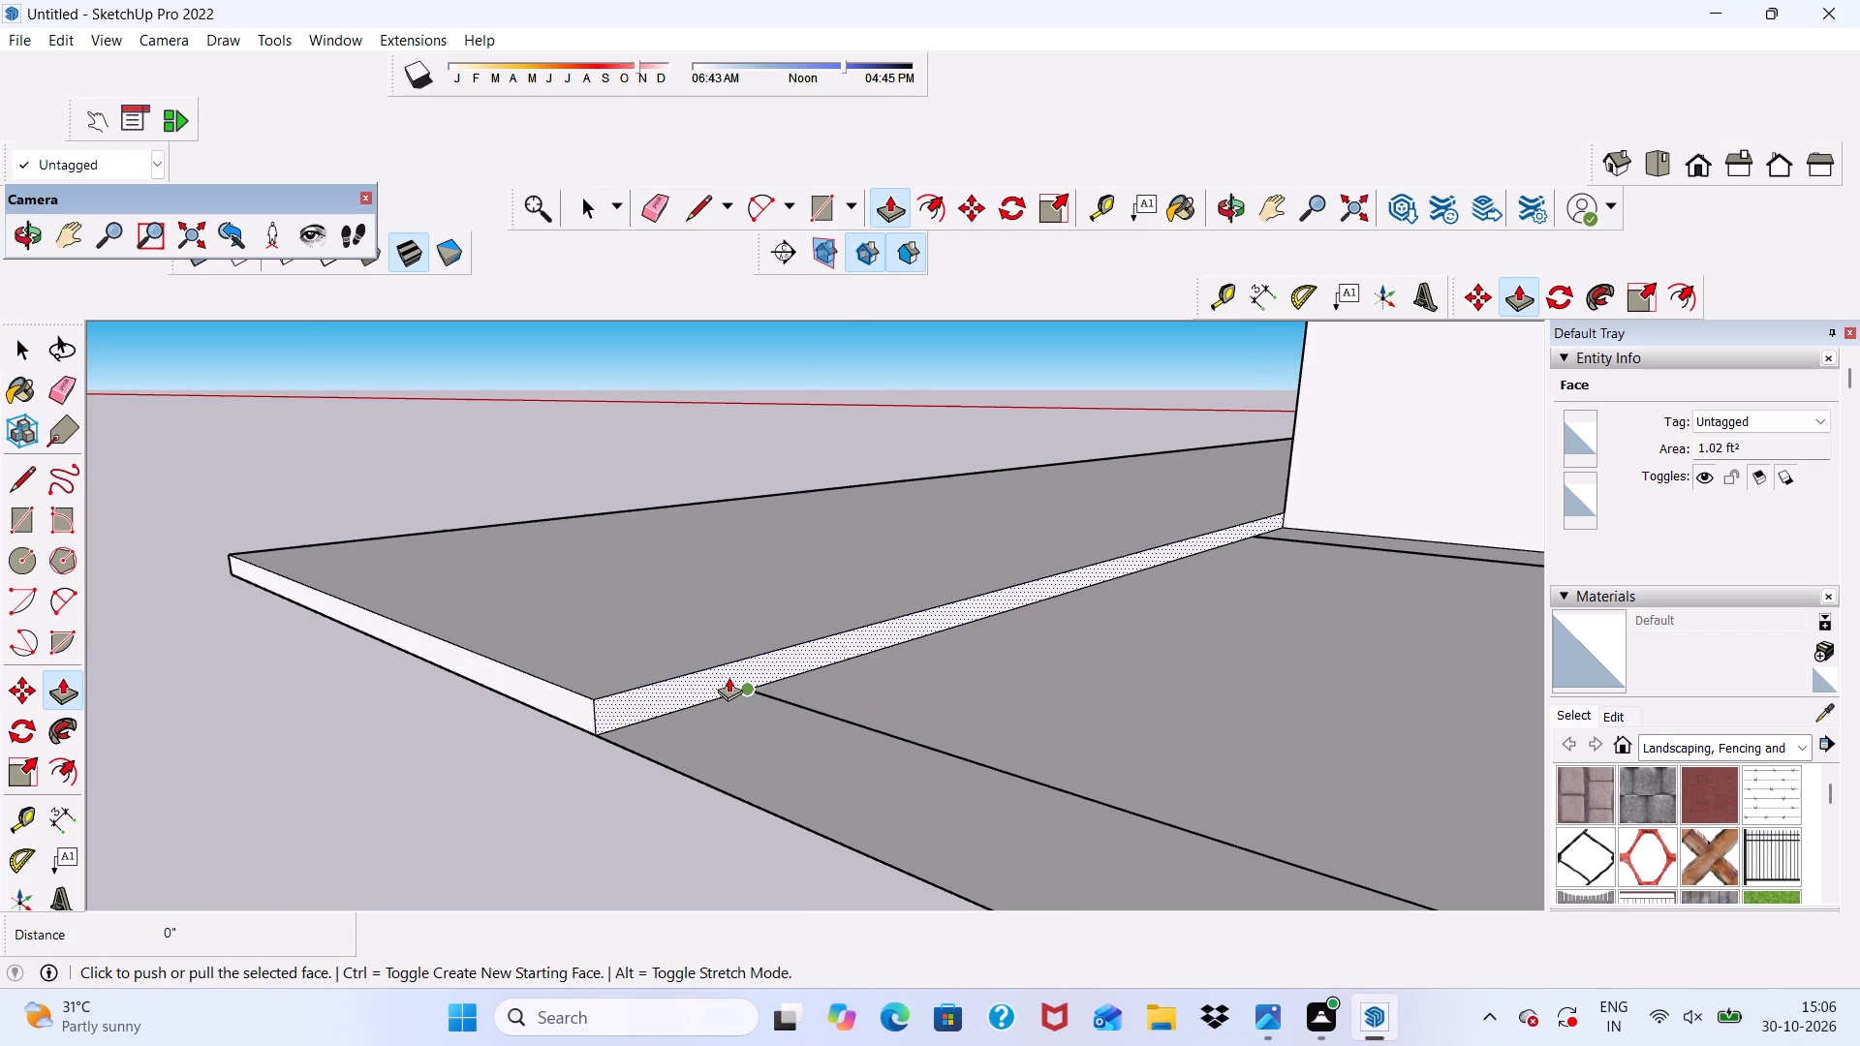
click(726, 676)
scroll(938, 734, down, 5)
scroll(961, 515, down, 12)
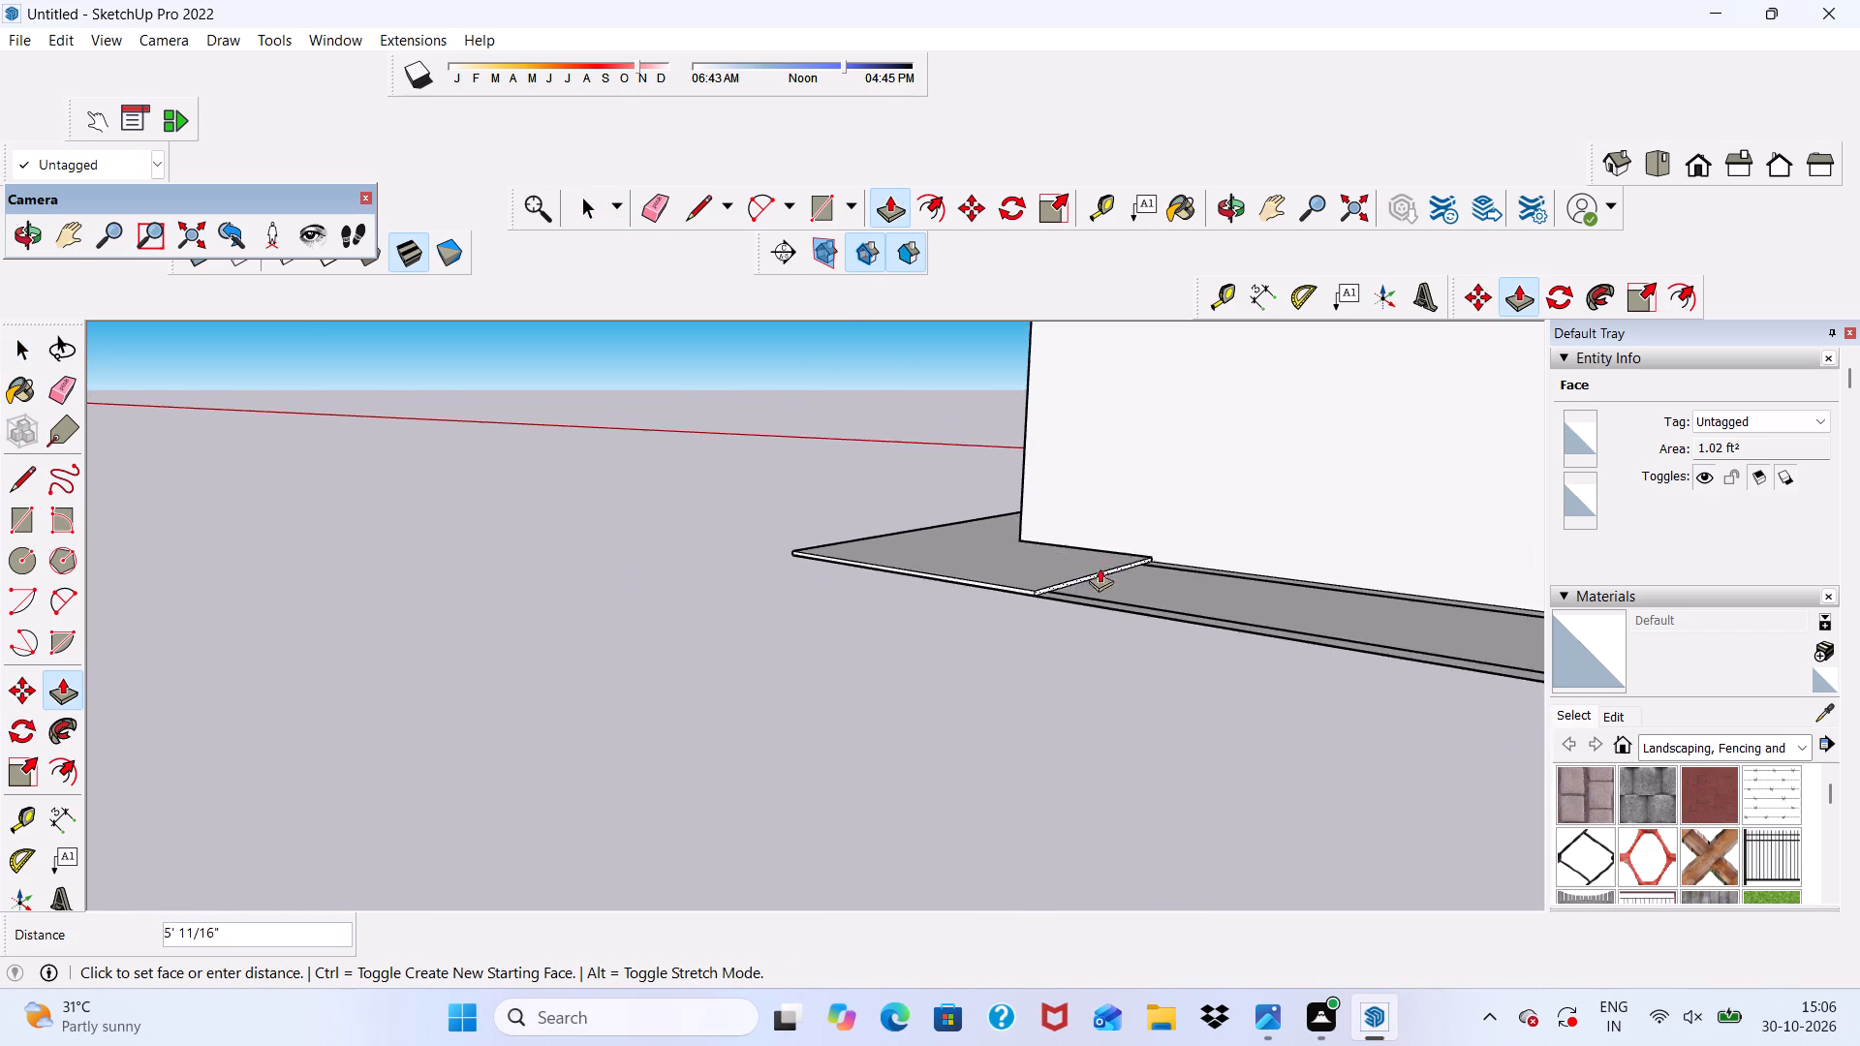
scroll(1031, 541, down, 12)
scroll(1342, 549, down, 12)
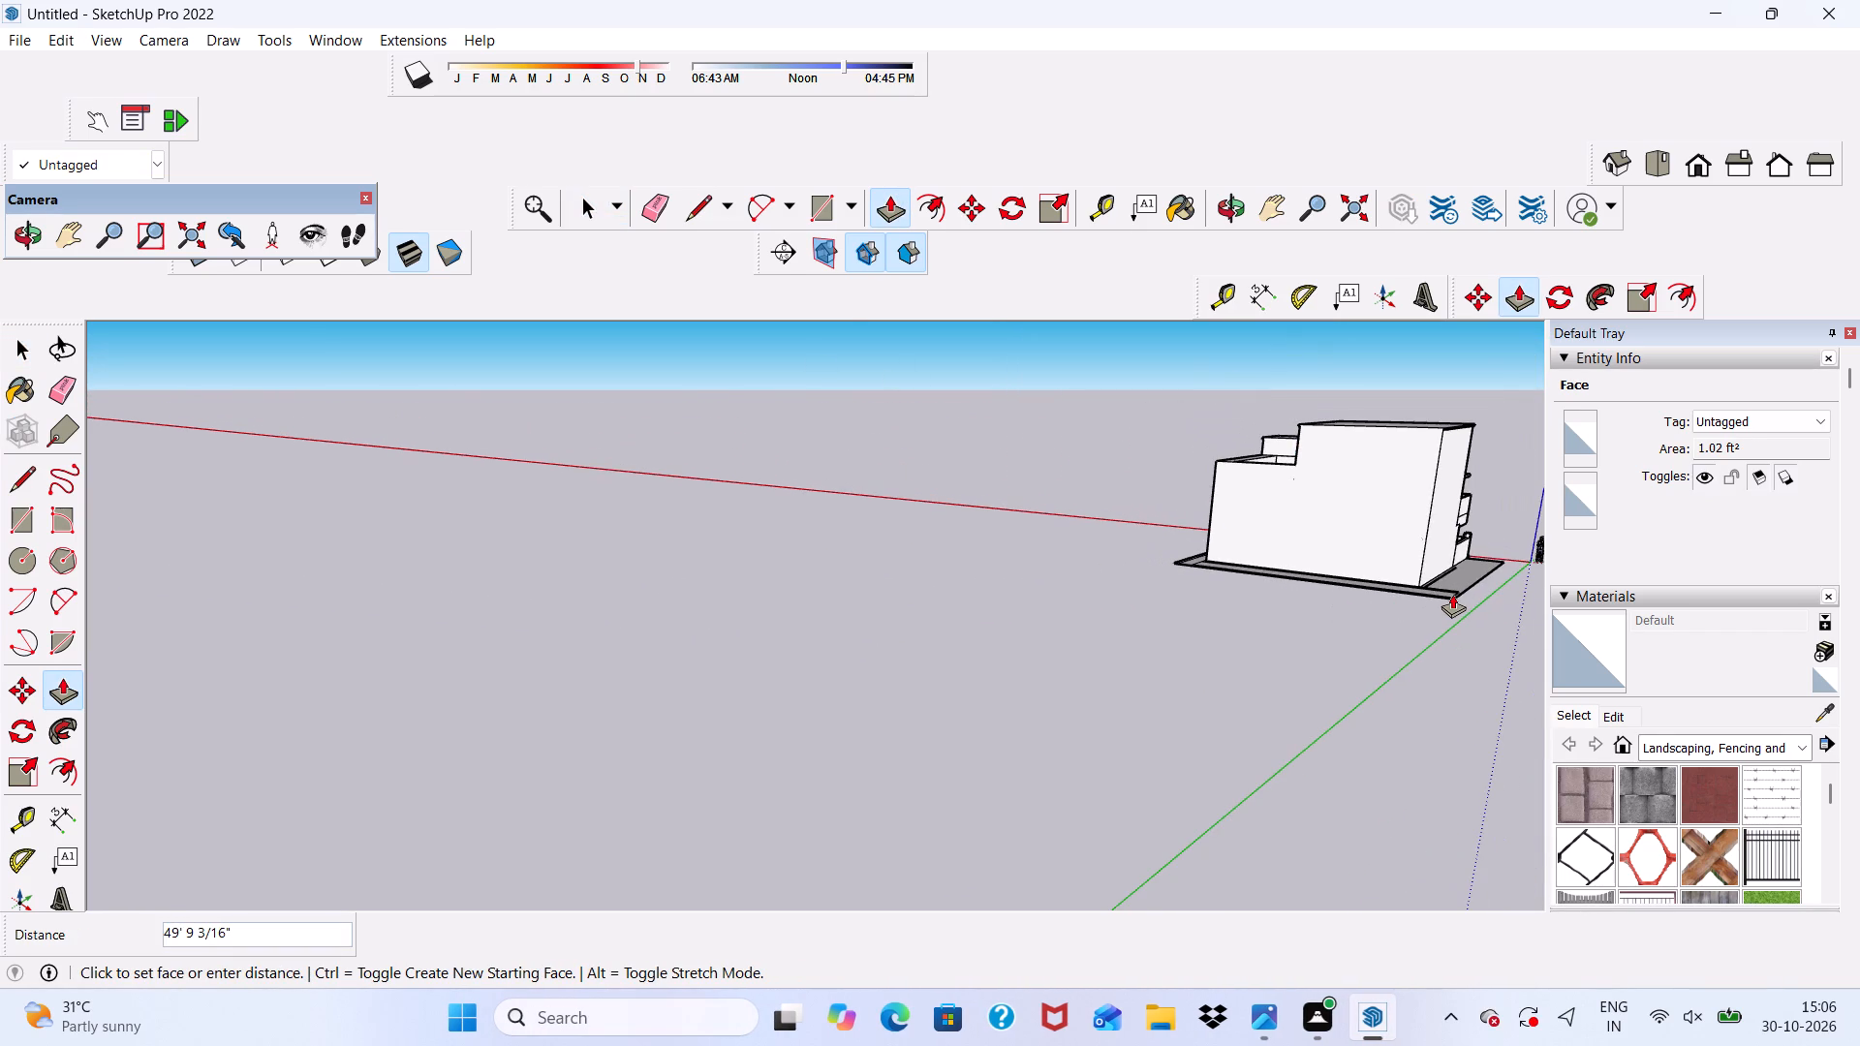
middle_drag(1452, 594, 1189, 636)
scroll(1361, 840, up, 10)
click(1353, 817)
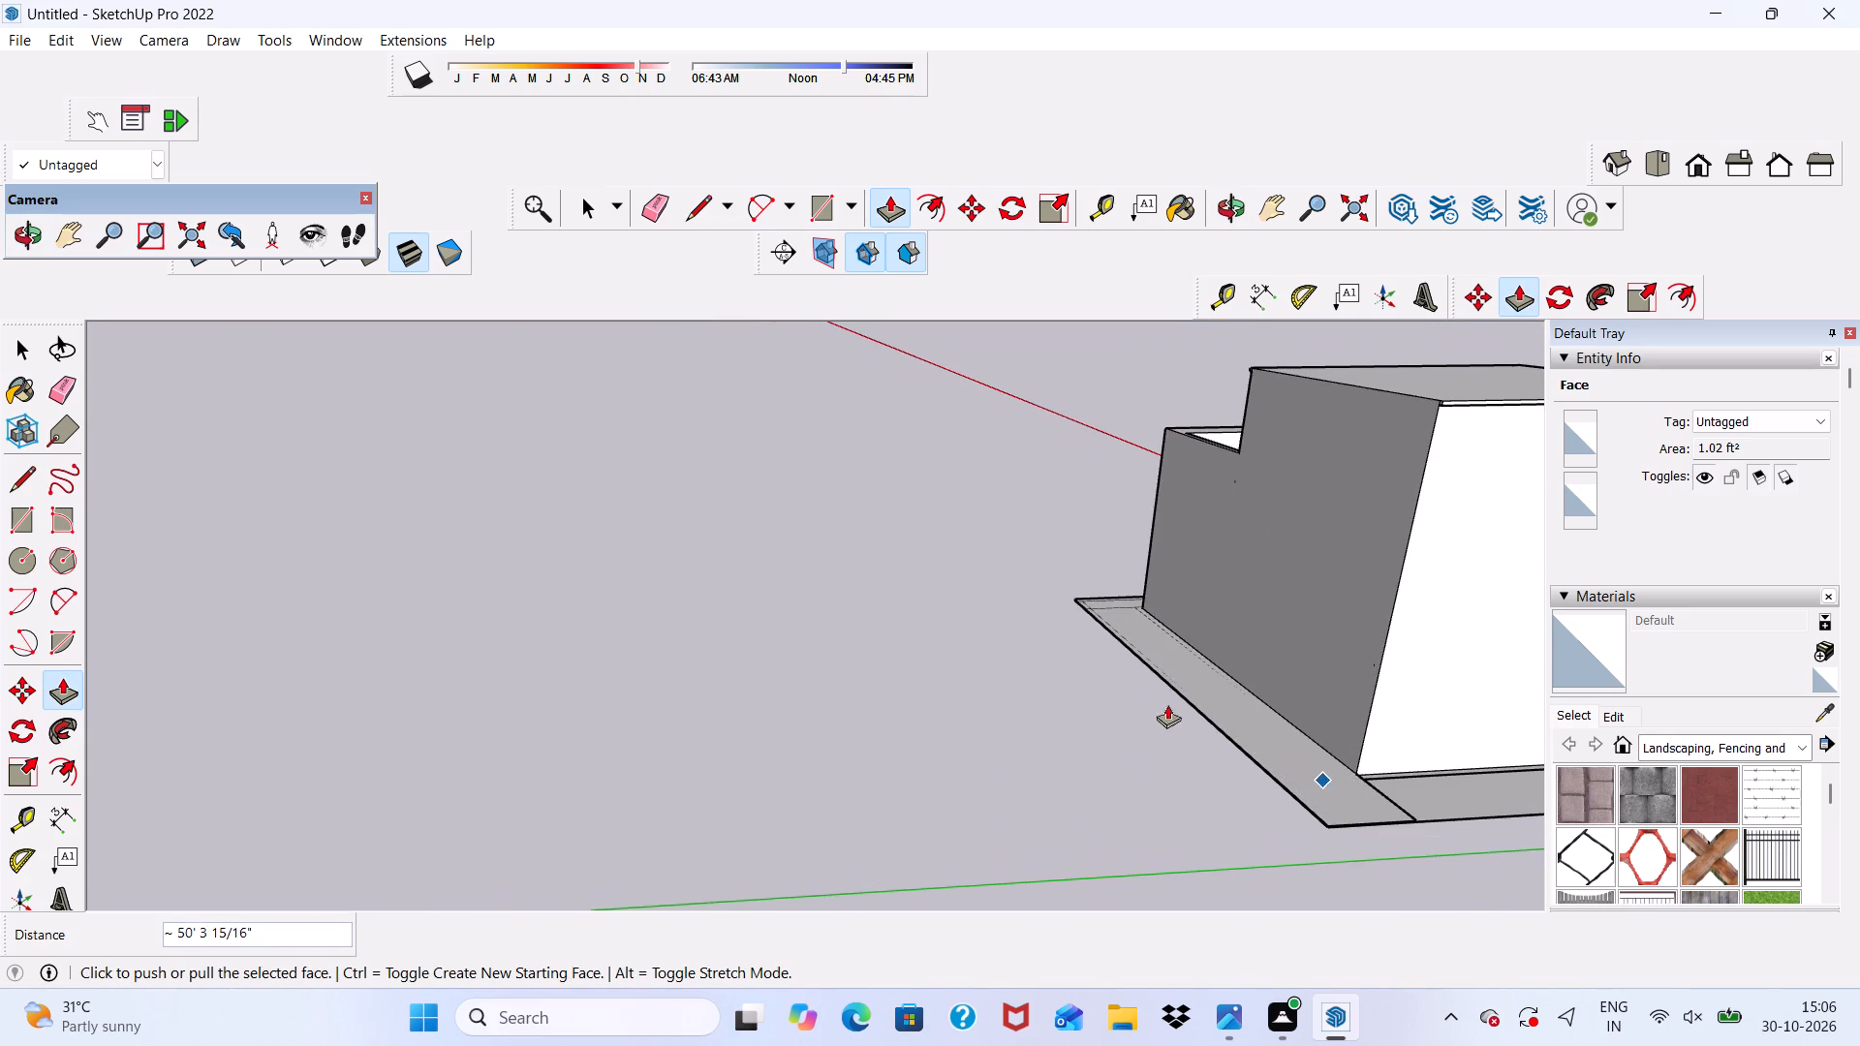
Erase the seam line on the raised rear slab at its far end, beside the corner of the rear wall.
scroll(1118, 697, down, 7)
middle_drag(1243, 785, 923, 736)
scroll(969, 906, up, 6)
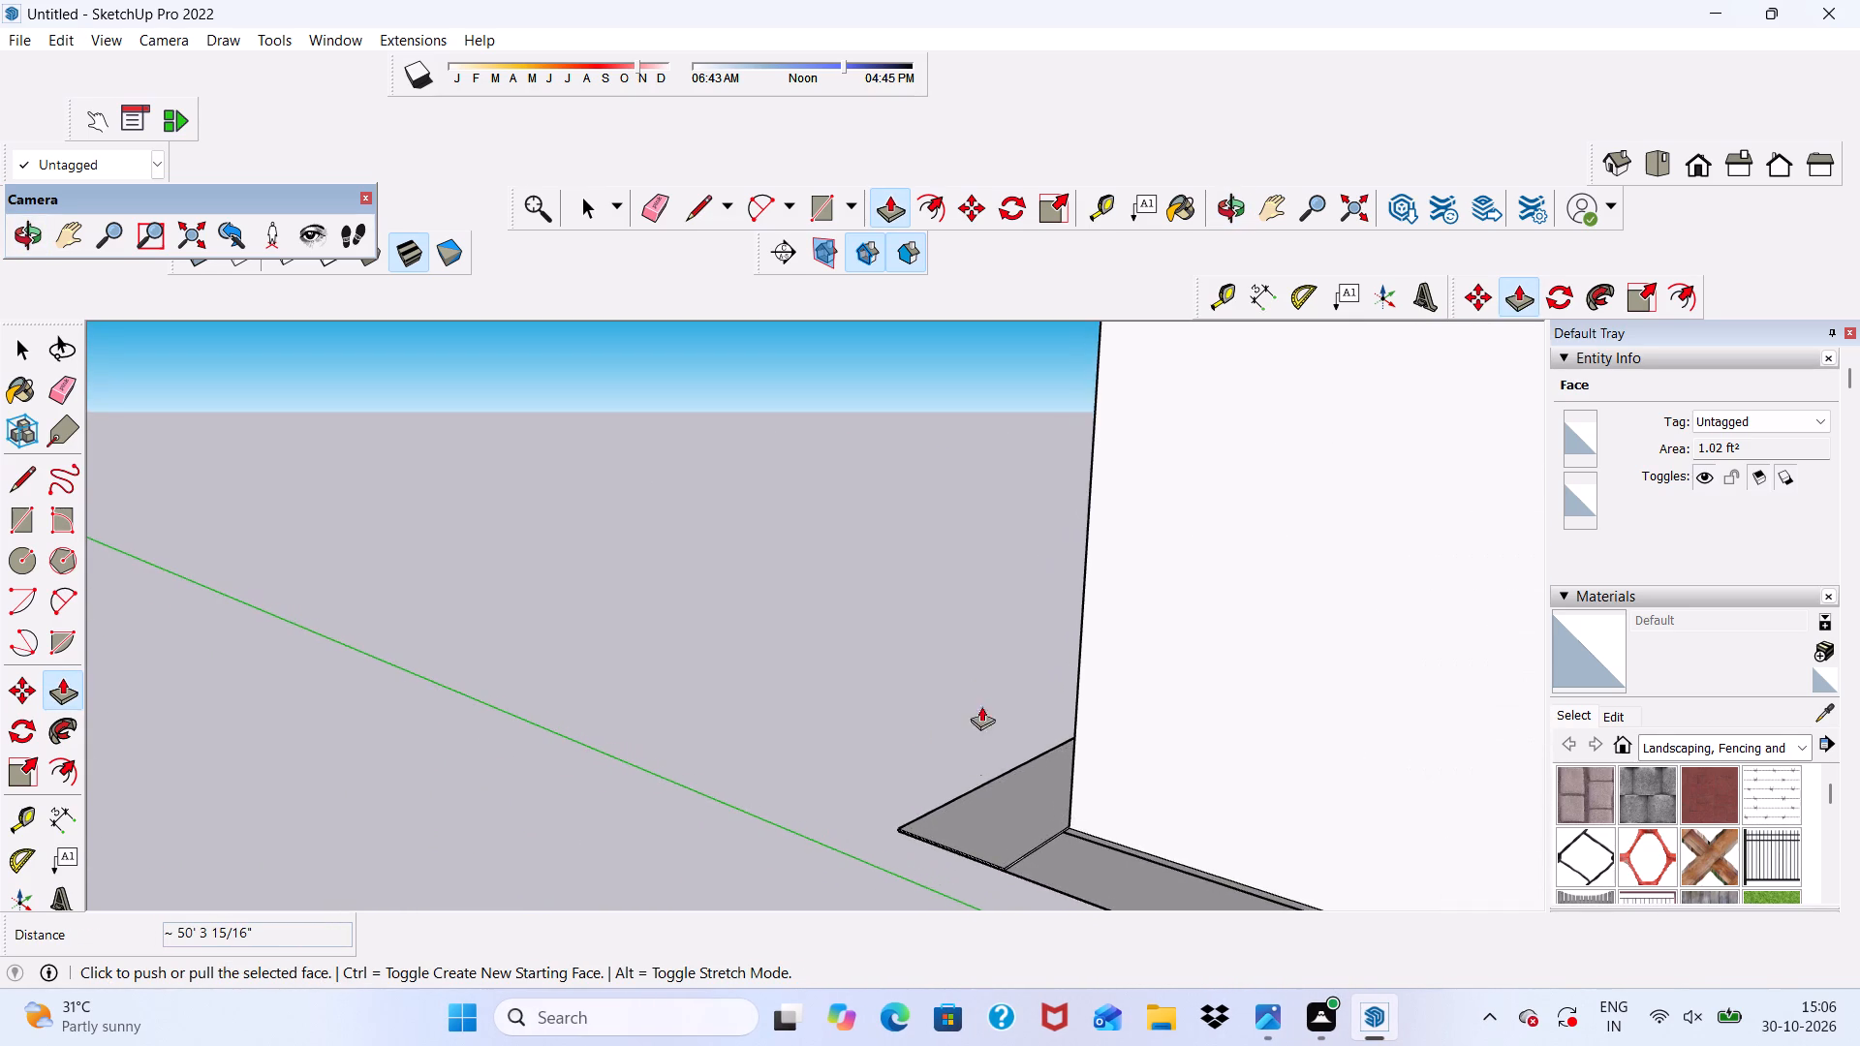
scroll(981, 613, down, 5)
middle_drag(1003, 678, 1169, 841)
scroll(1026, 587, up, 1)
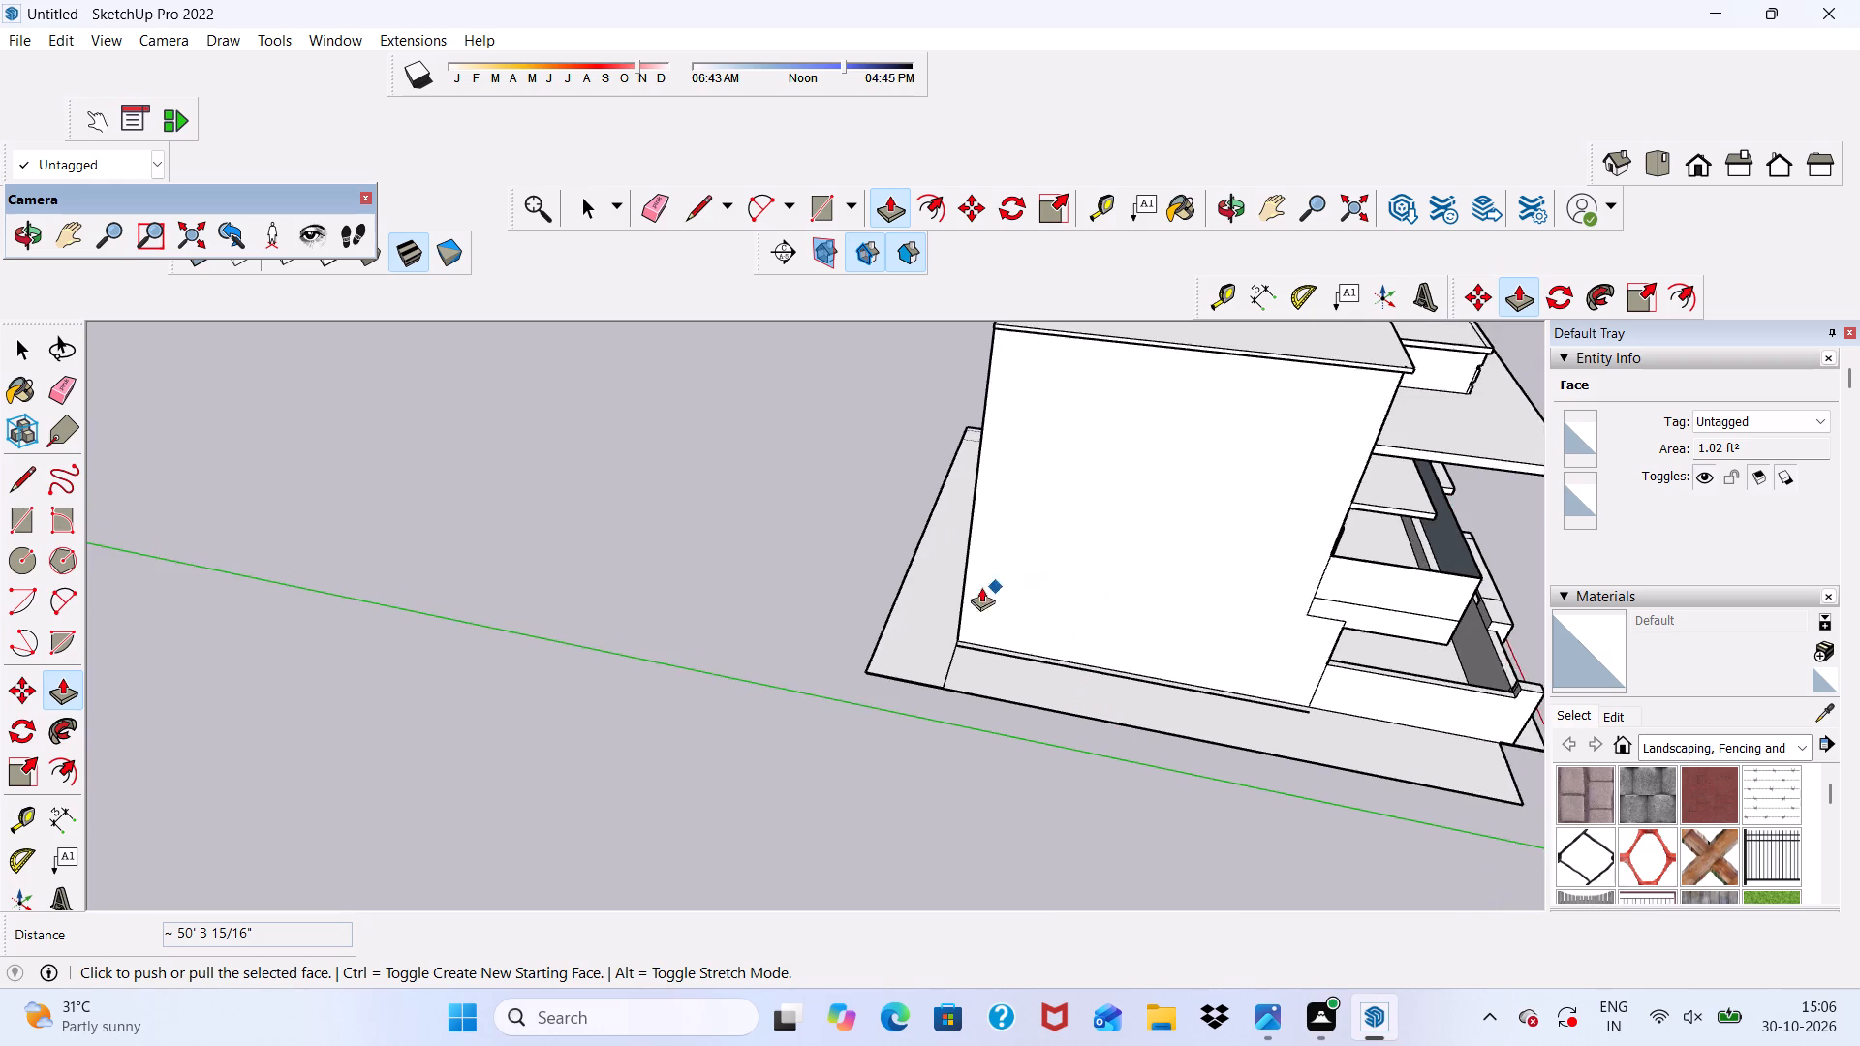
scroll(979, 589, down, 6)
middle_drag(918, 557, 1204, 594)
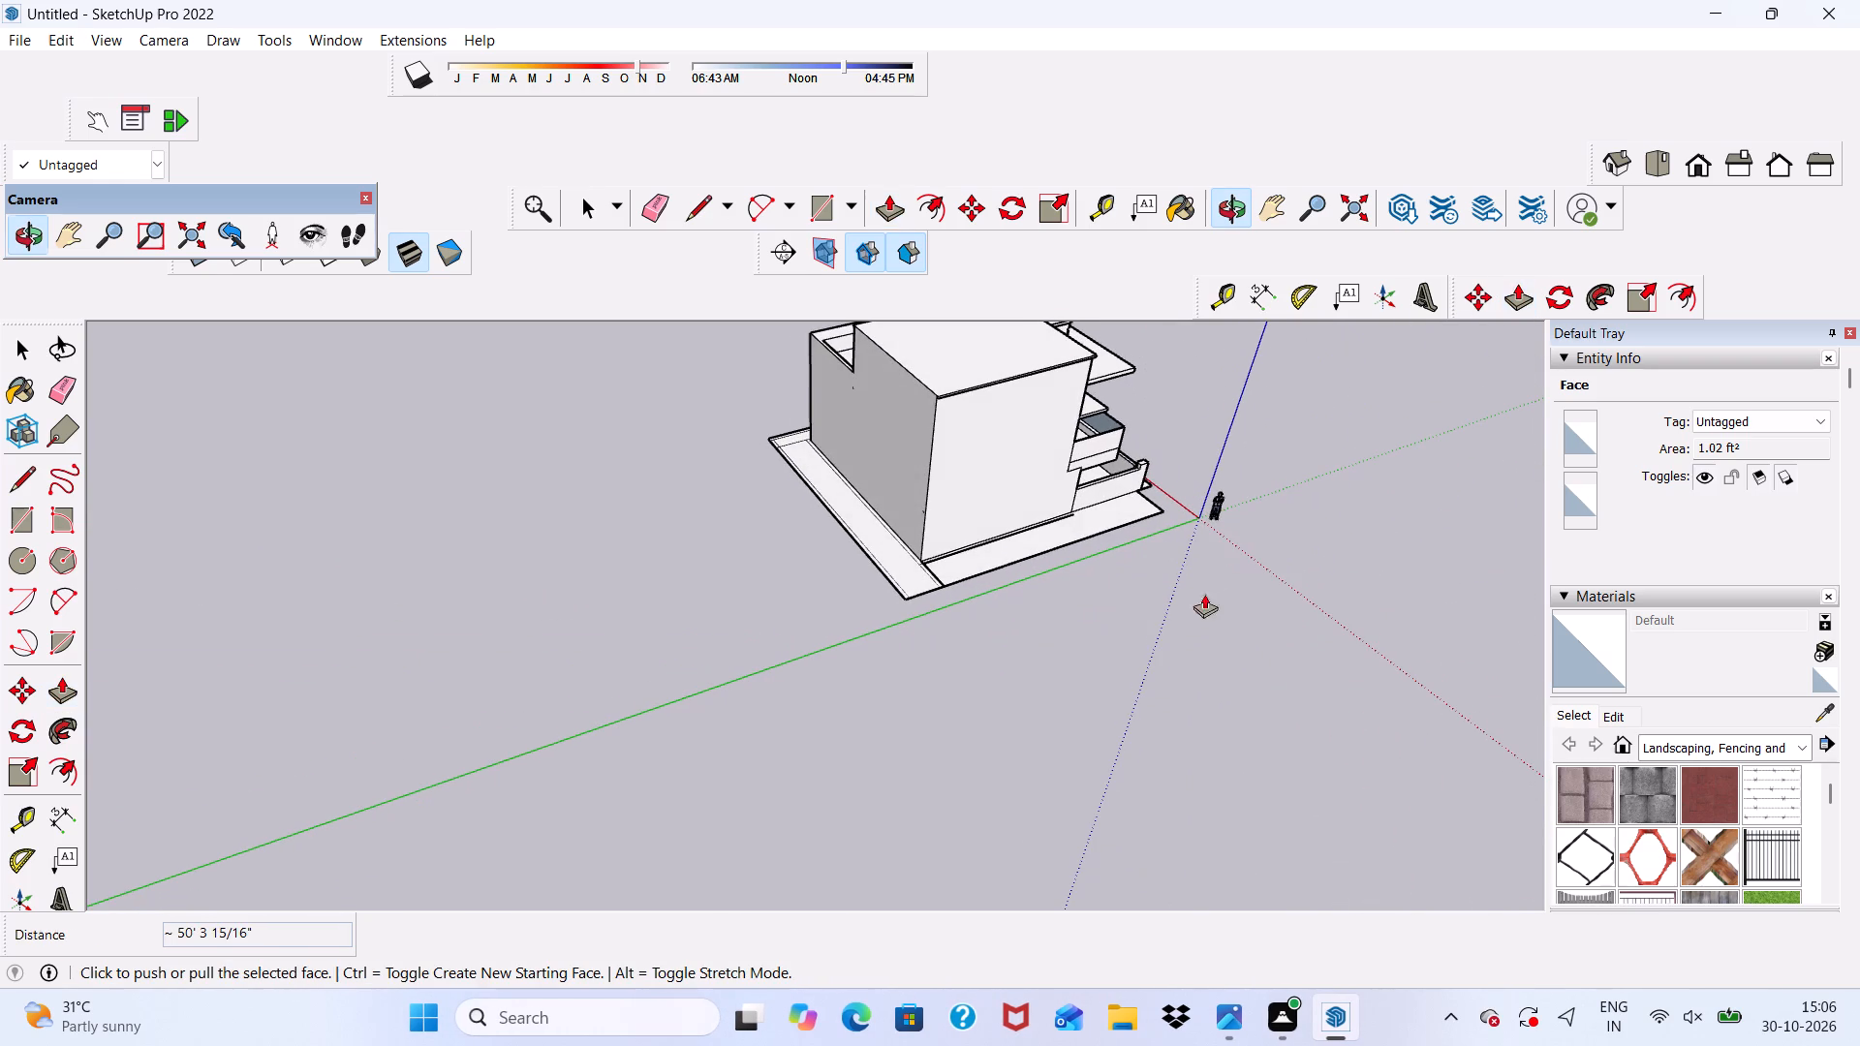
click(654, 205)
scroll(797, 492, up, 2)
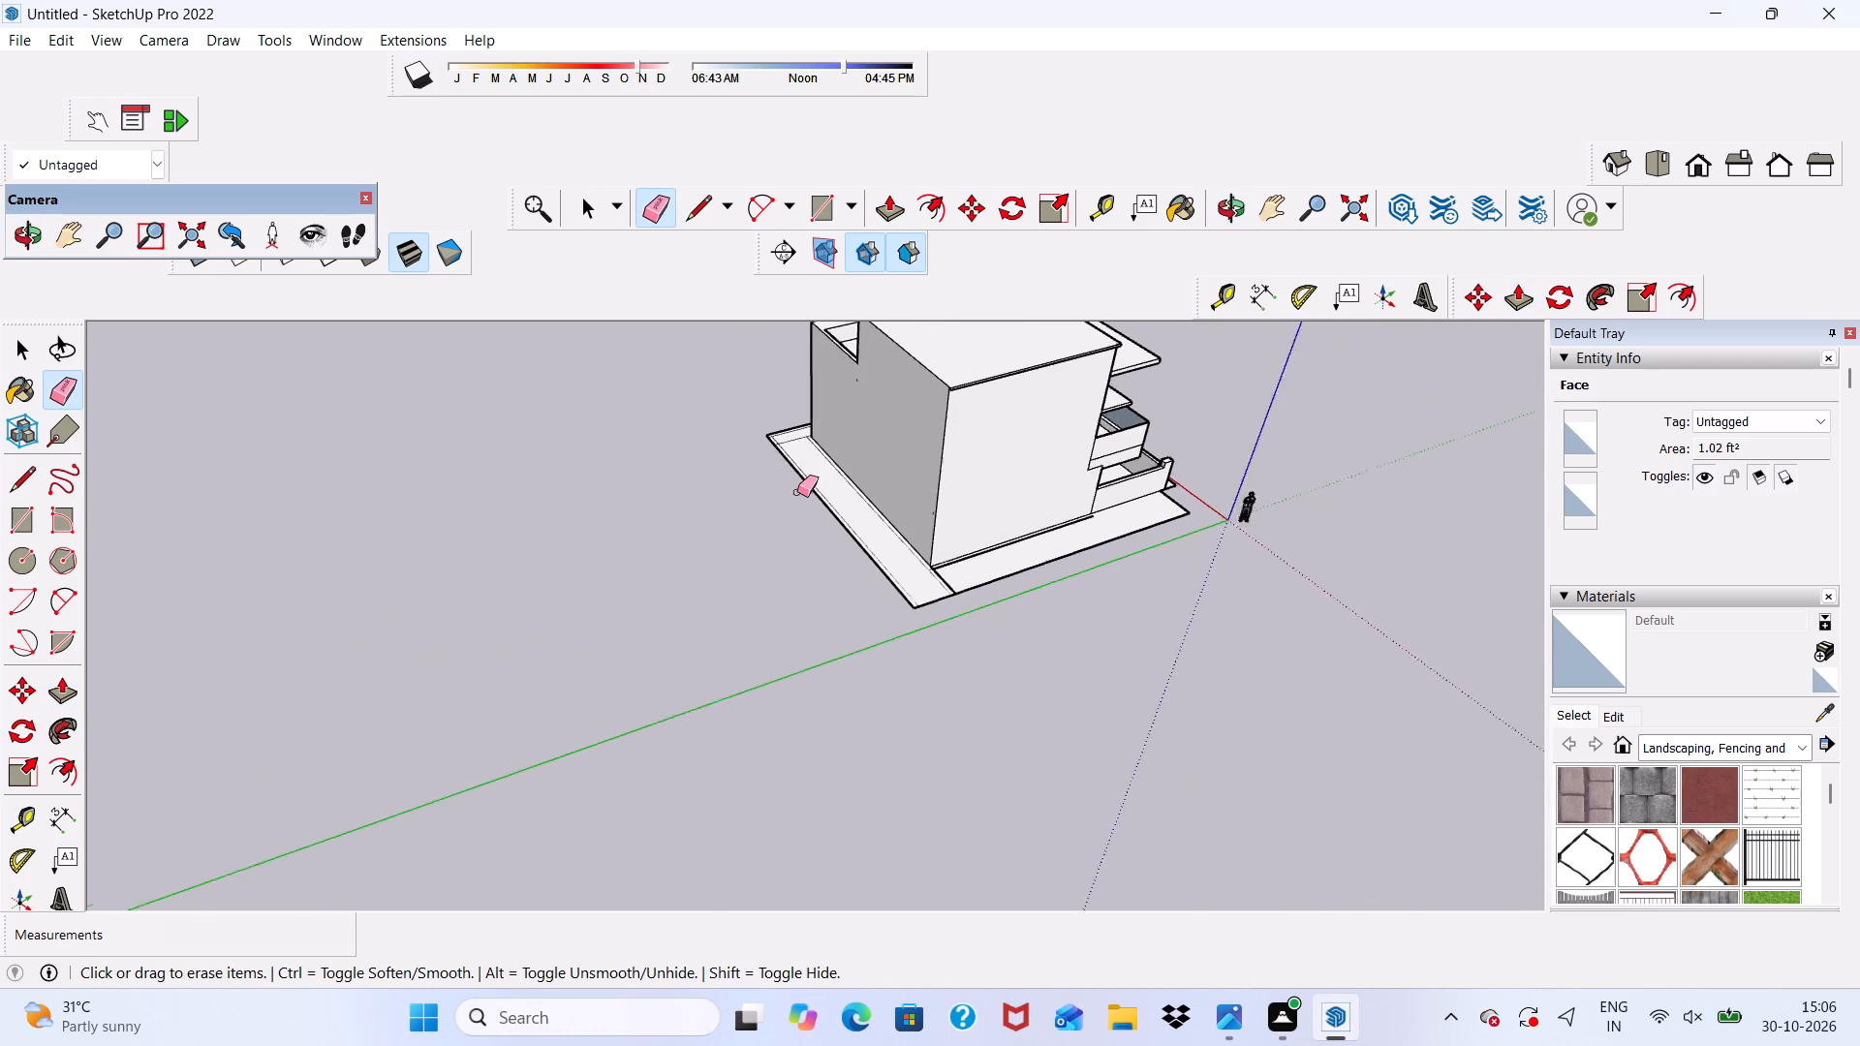
scroll(797, 492, up, 2)
click(793, 432)
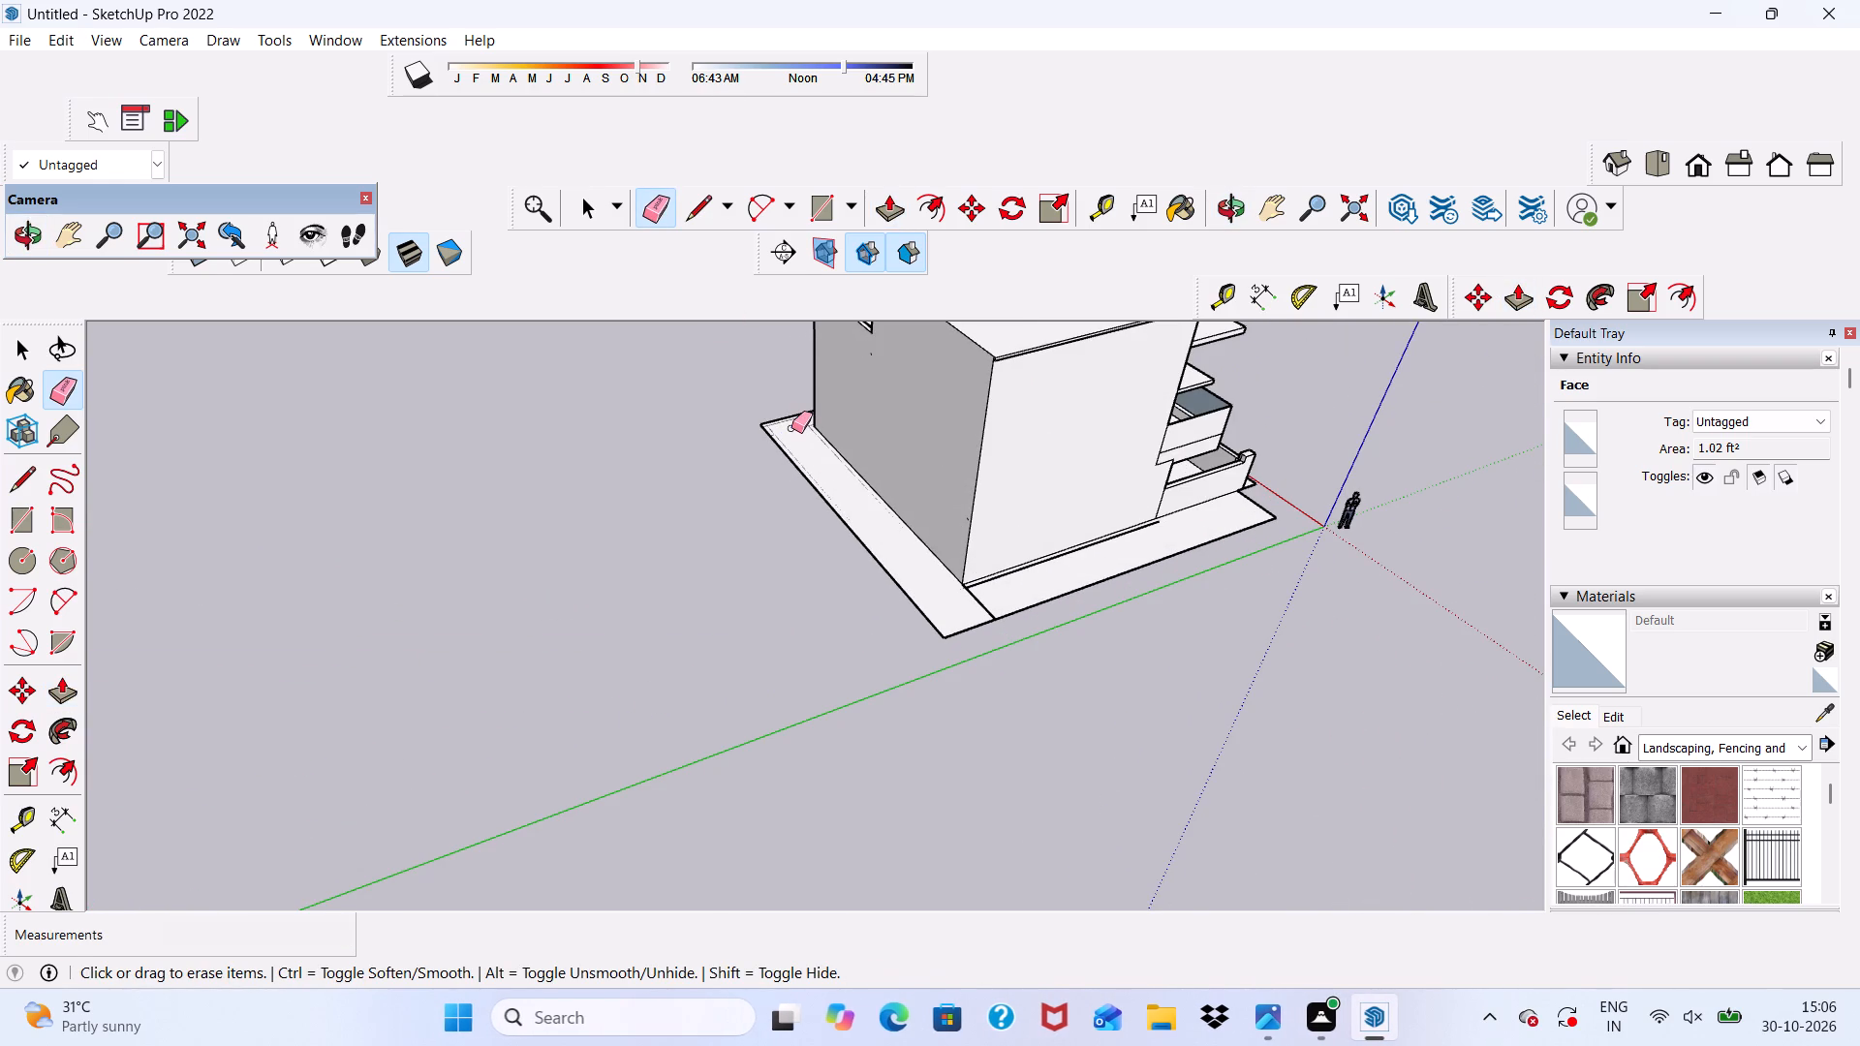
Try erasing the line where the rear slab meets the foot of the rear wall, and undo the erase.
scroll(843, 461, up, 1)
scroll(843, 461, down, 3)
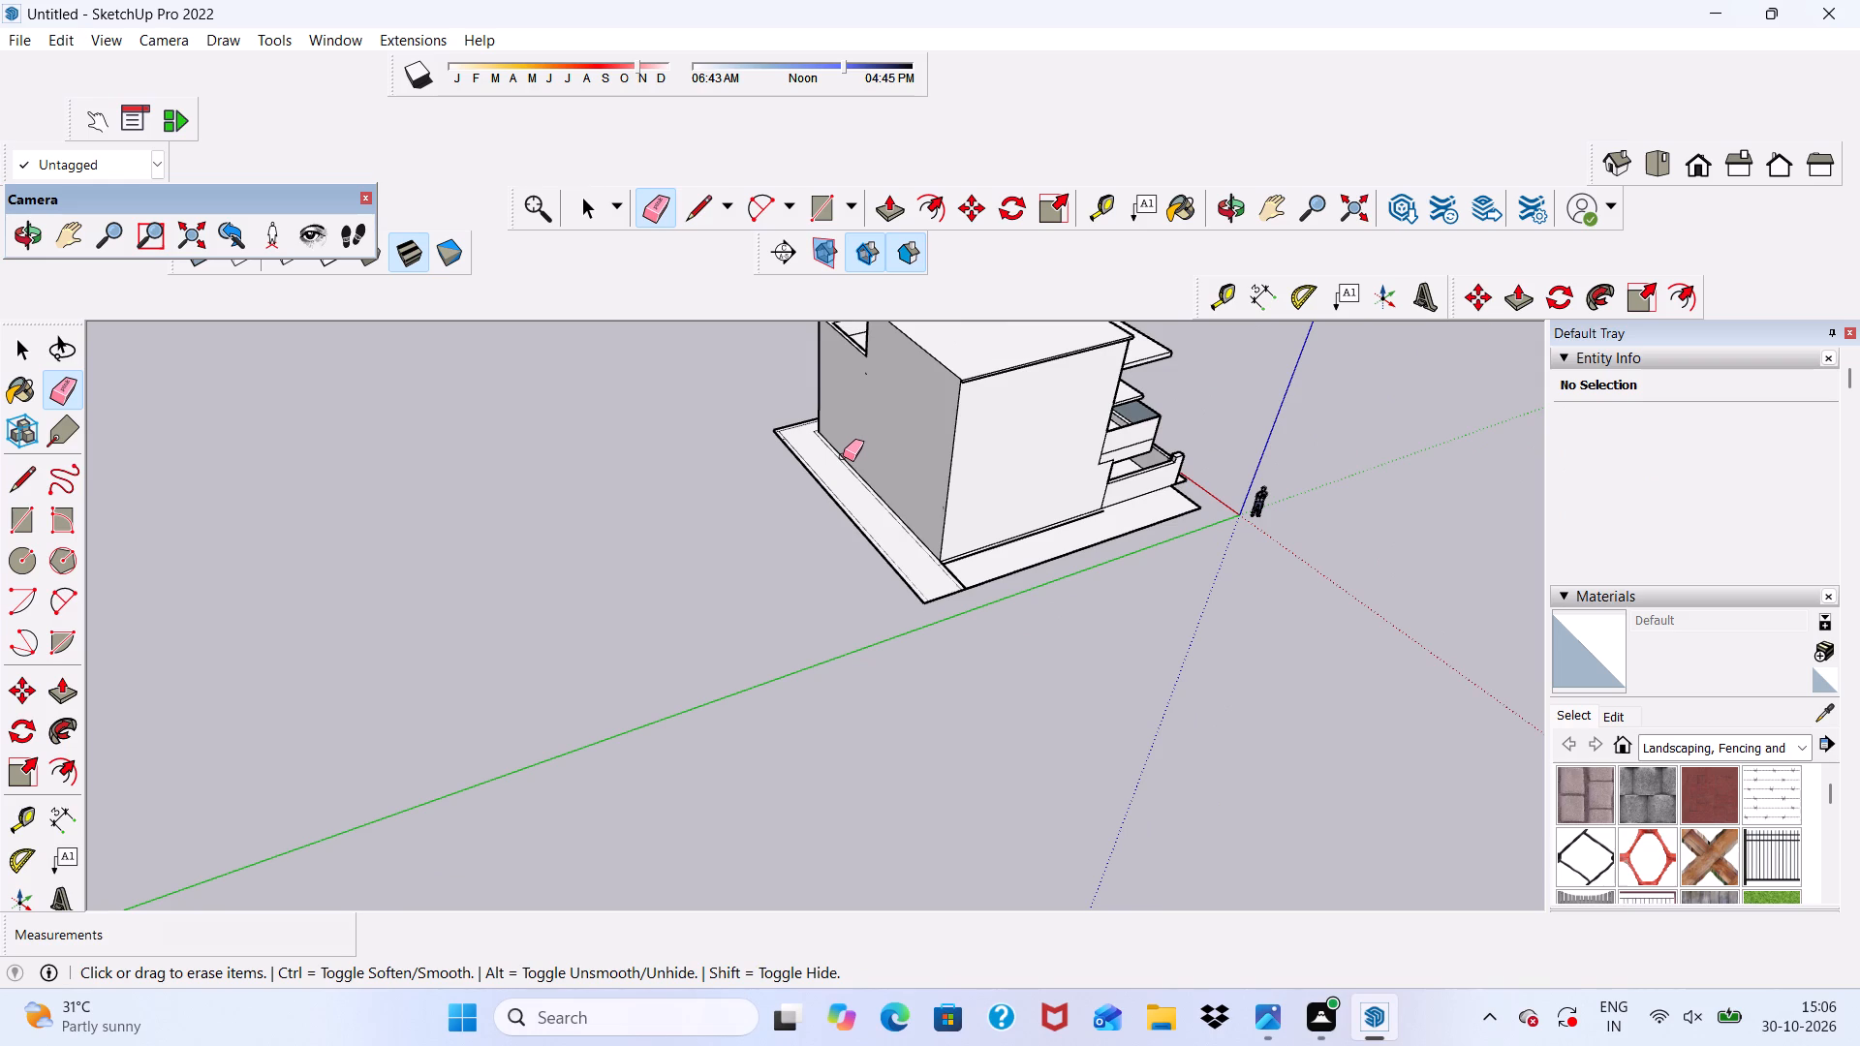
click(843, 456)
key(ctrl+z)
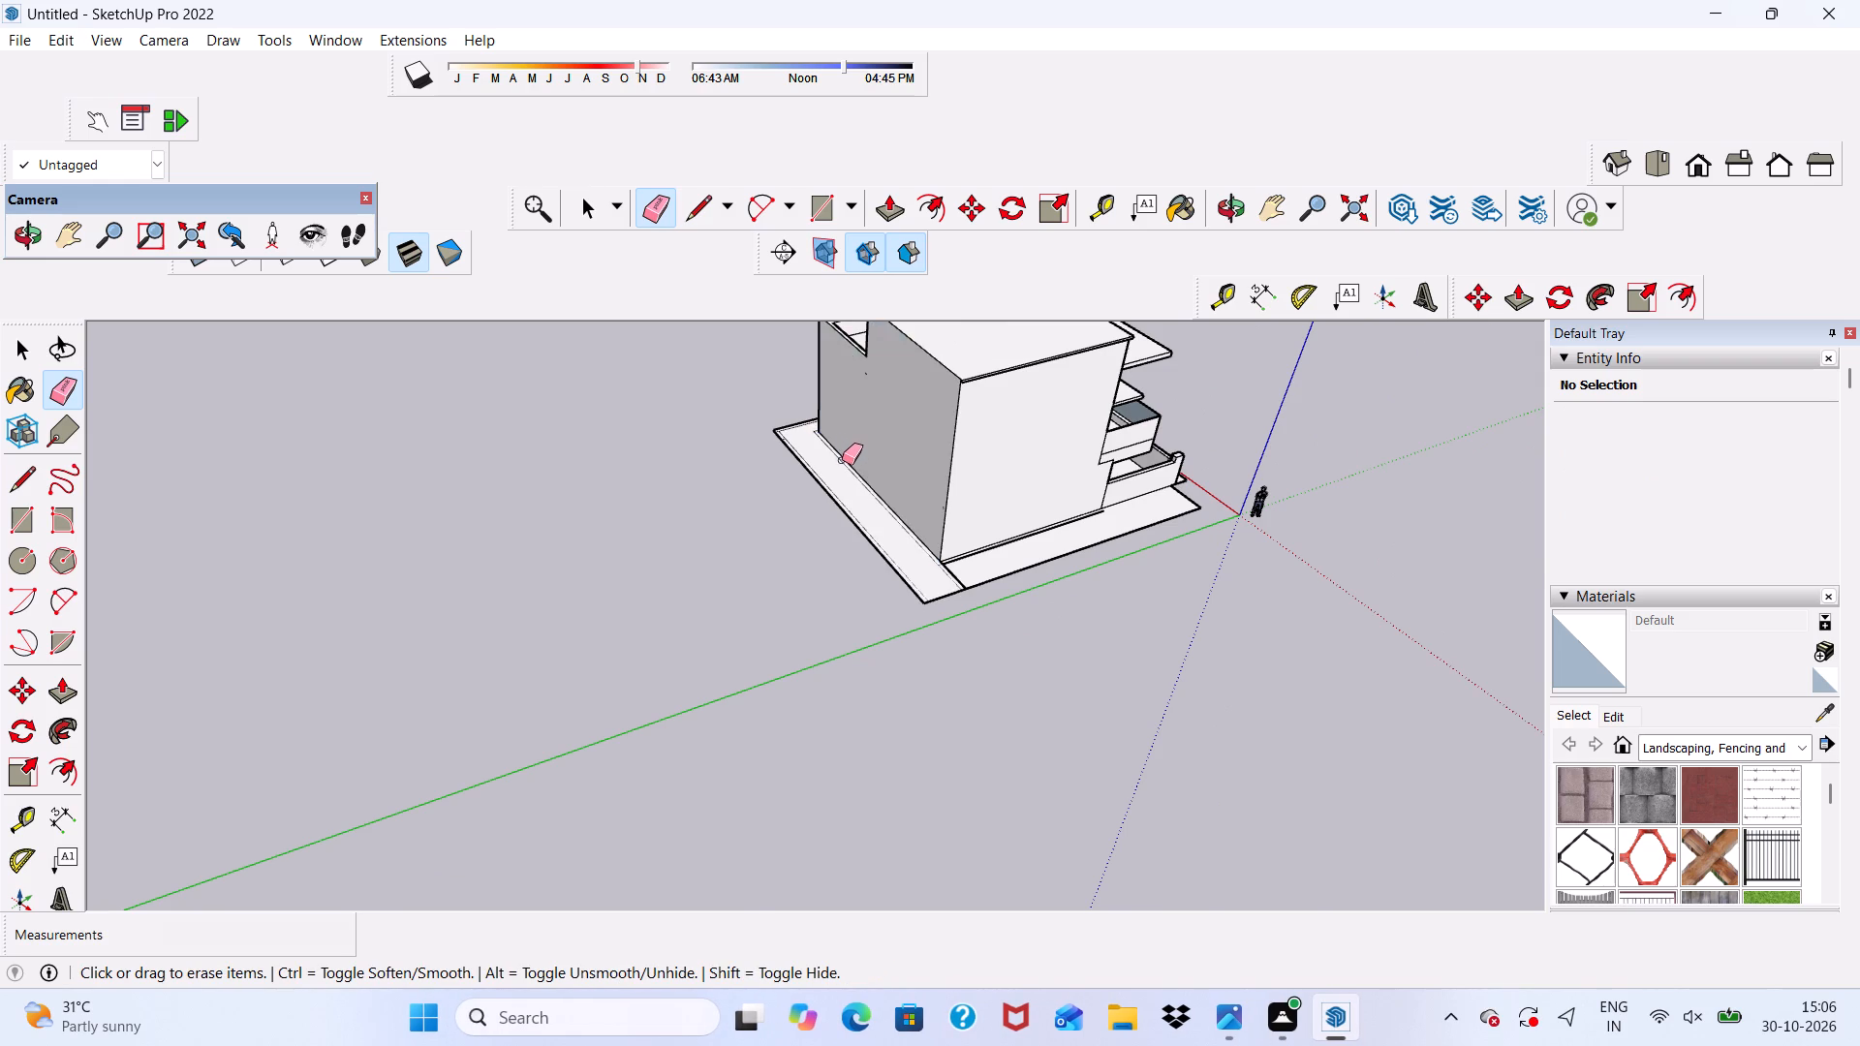